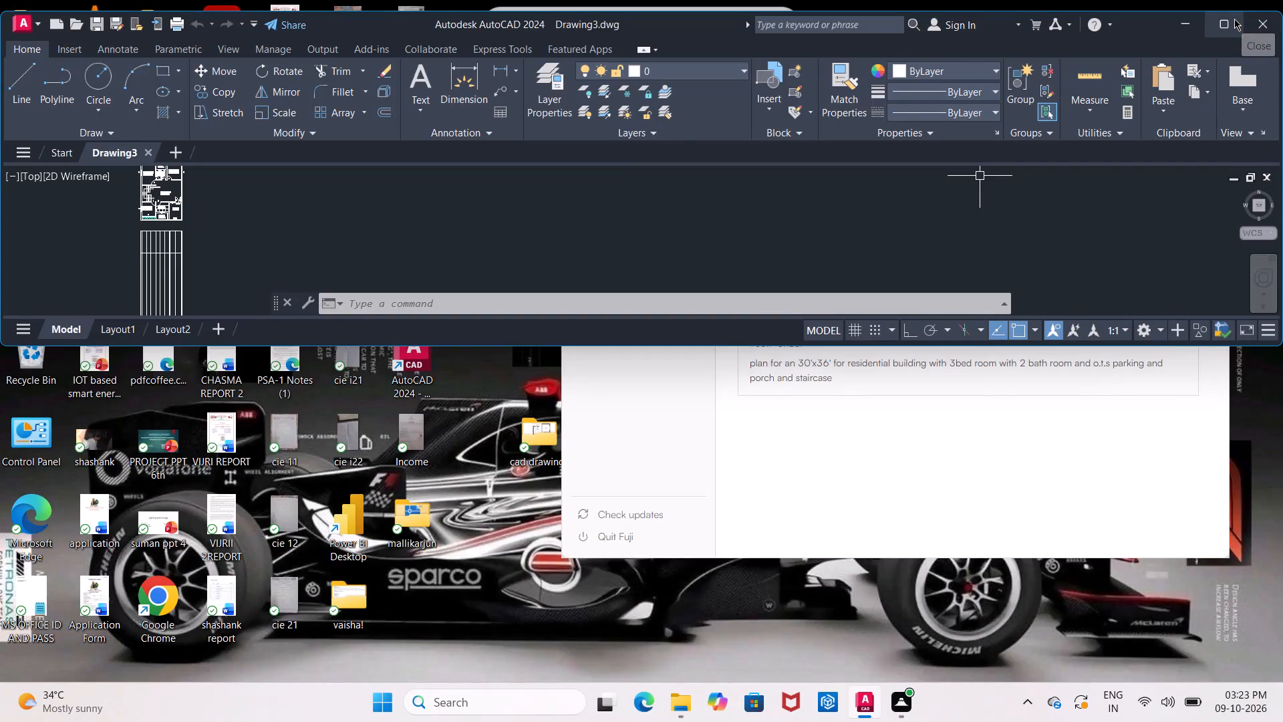
Offset the horizontal line crossing the vertical projection lines below the floor plan upward by 3'.
click(1234, 19)
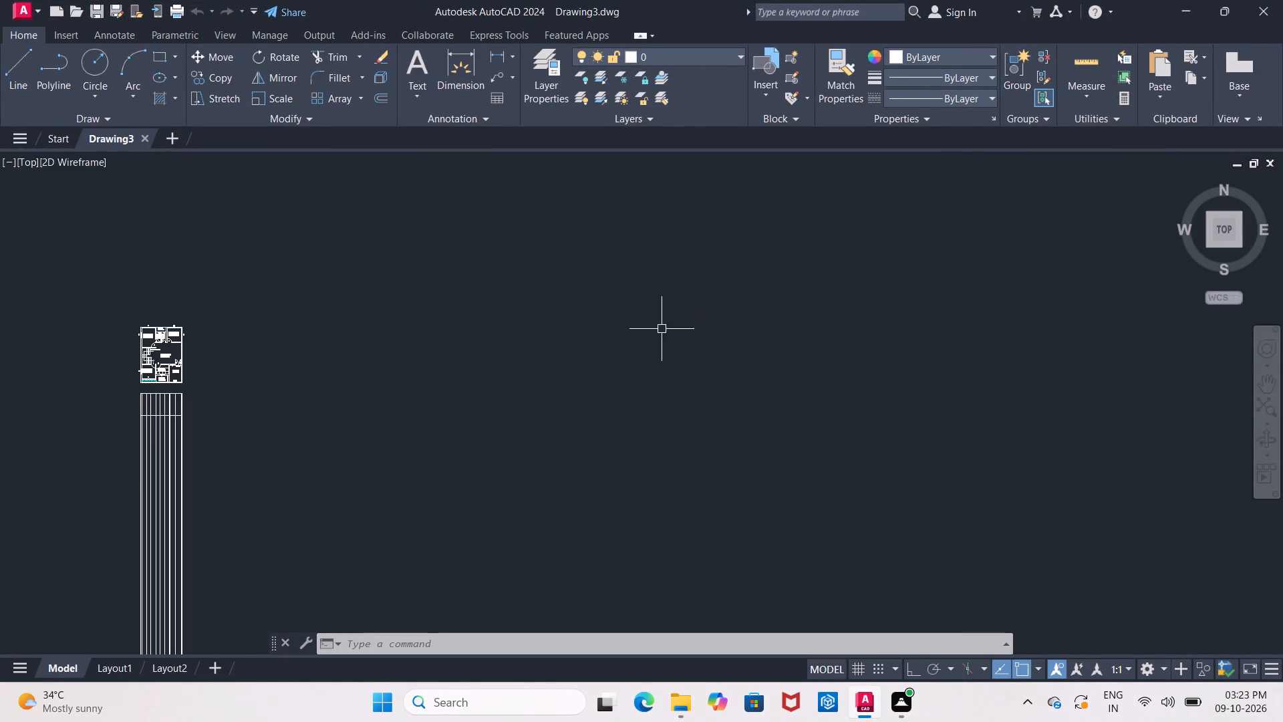
middle_drag(658, 330, 778, 279)
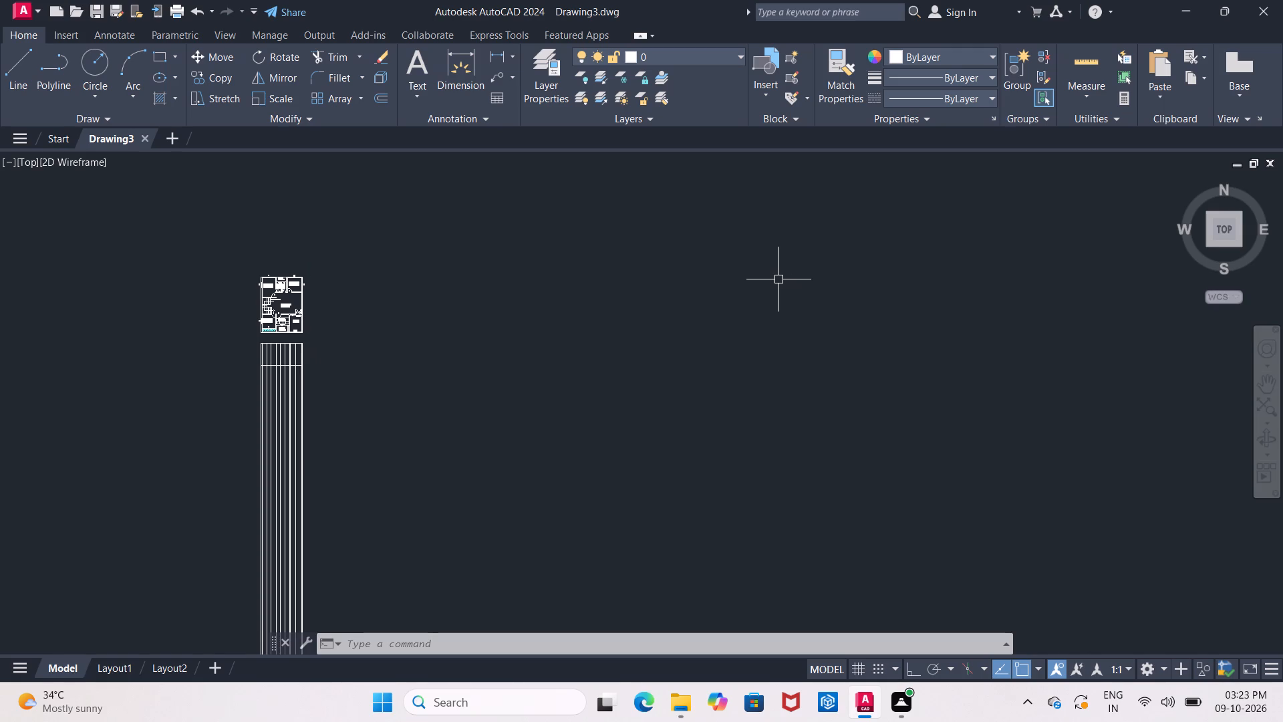
scroll(166, 356, up, 1)
middle_drag(166, 356, 180, 362)
scroll(180, 362, up, 3)
middle_drag(178, 360, 0, 253)
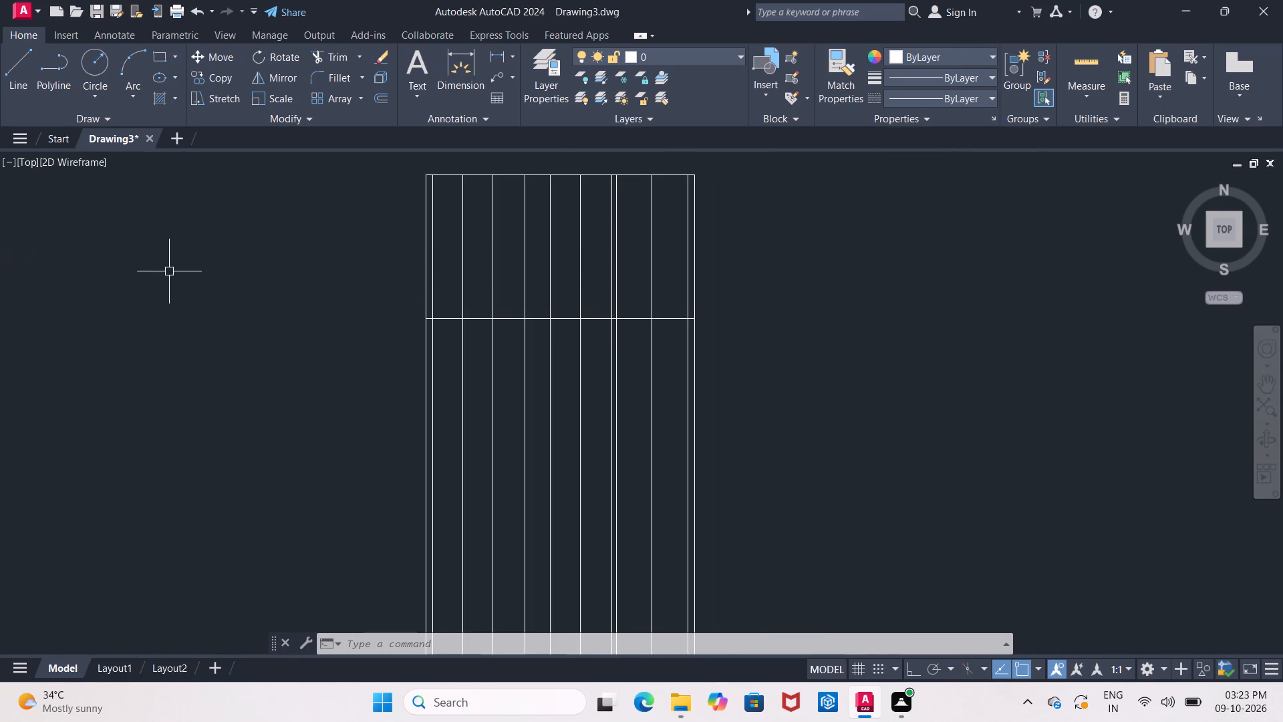
middle_drag(170, 272, 35, 312)
key(Escape)
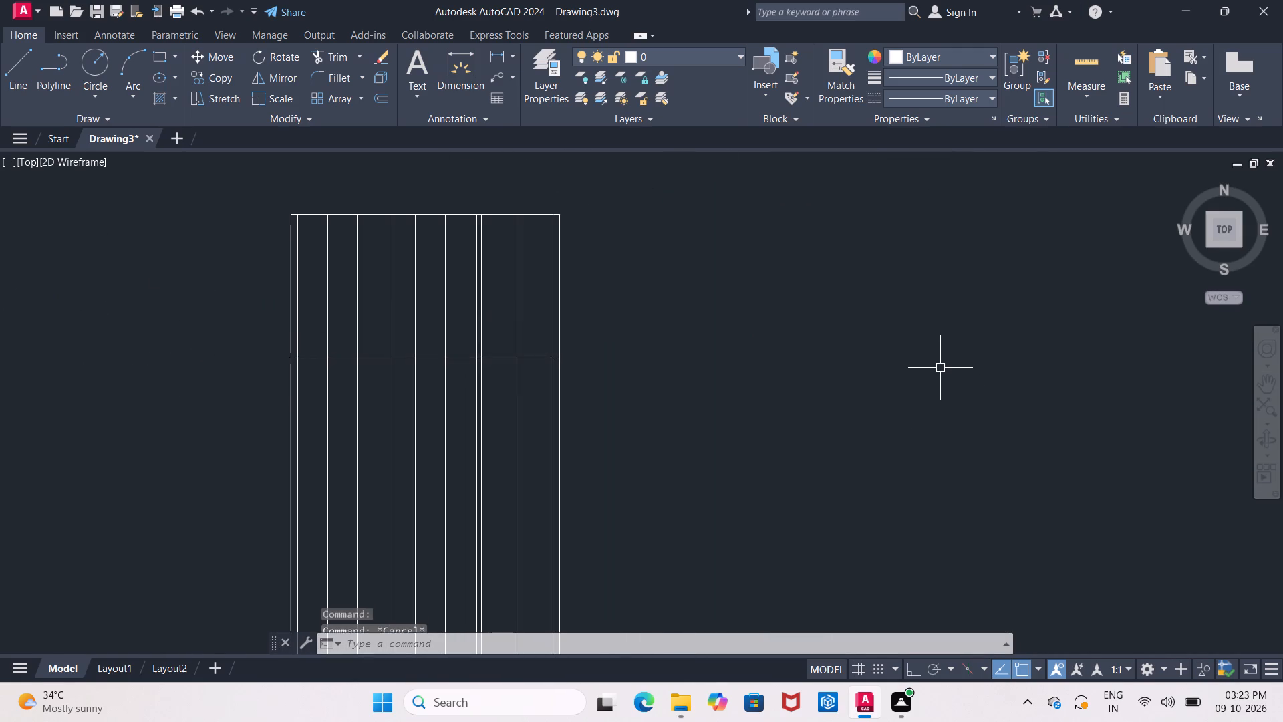
key(o)
key(Return)
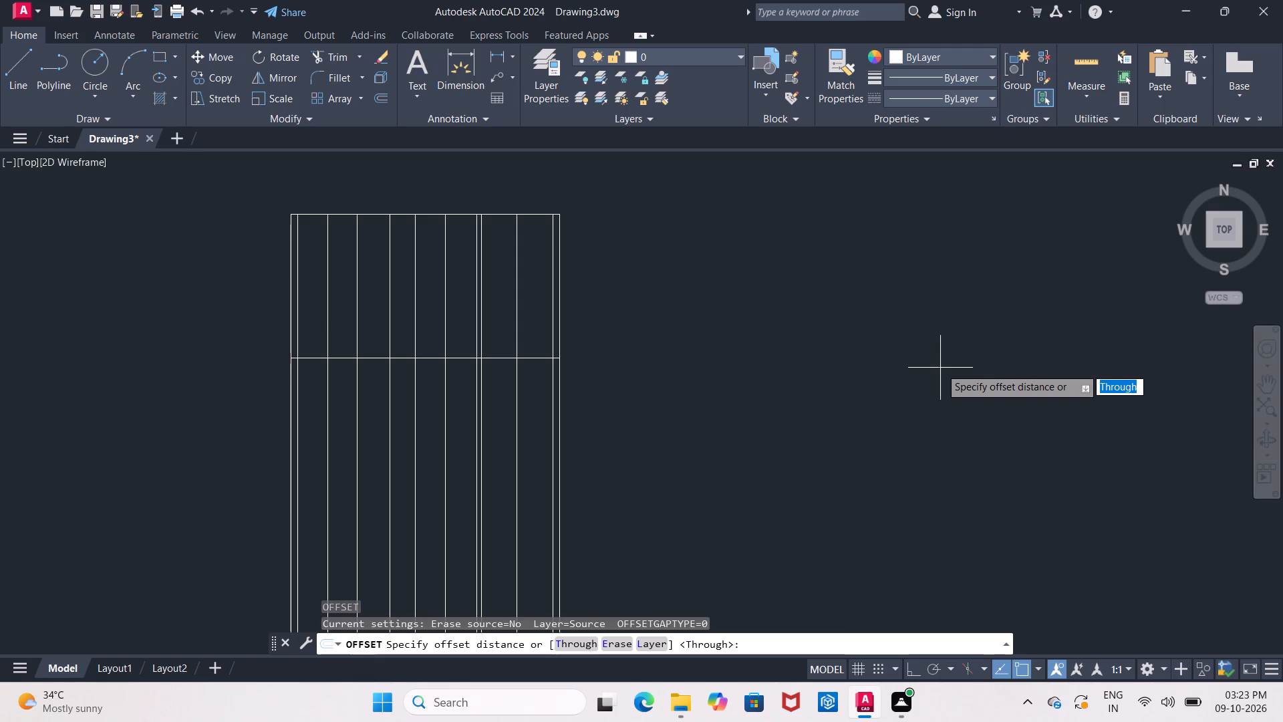
text(3')
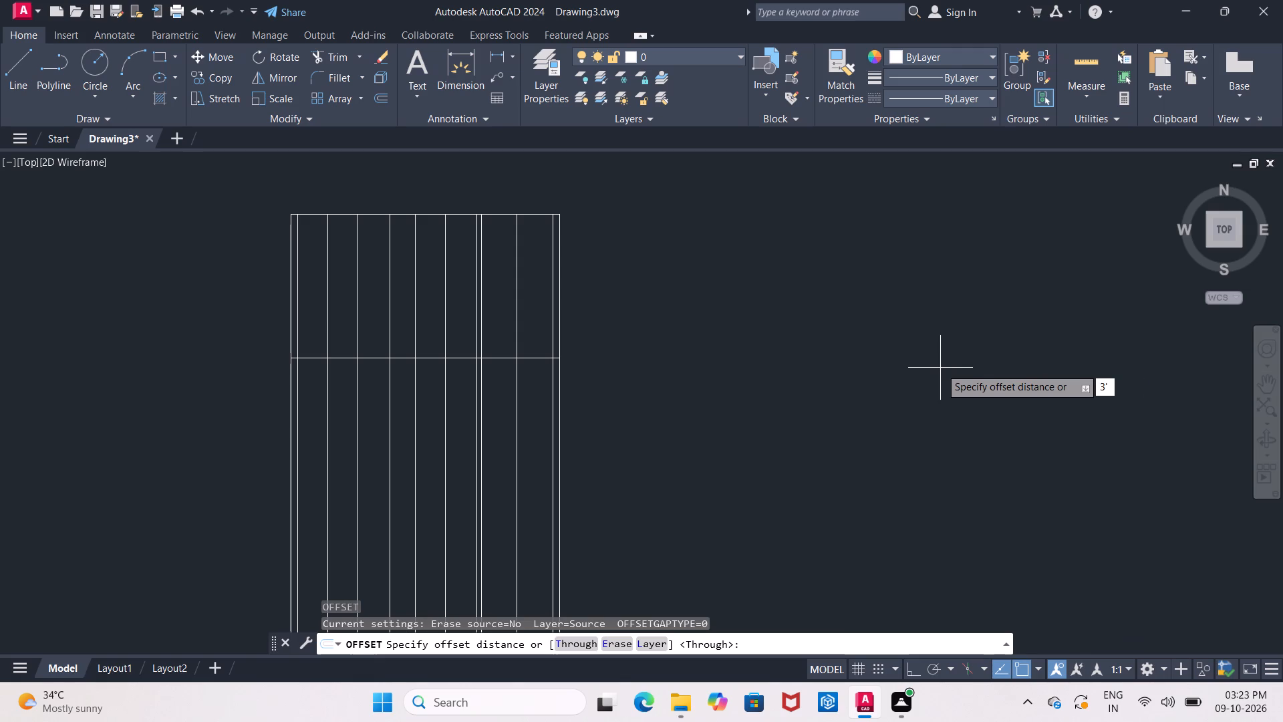
key(Return)
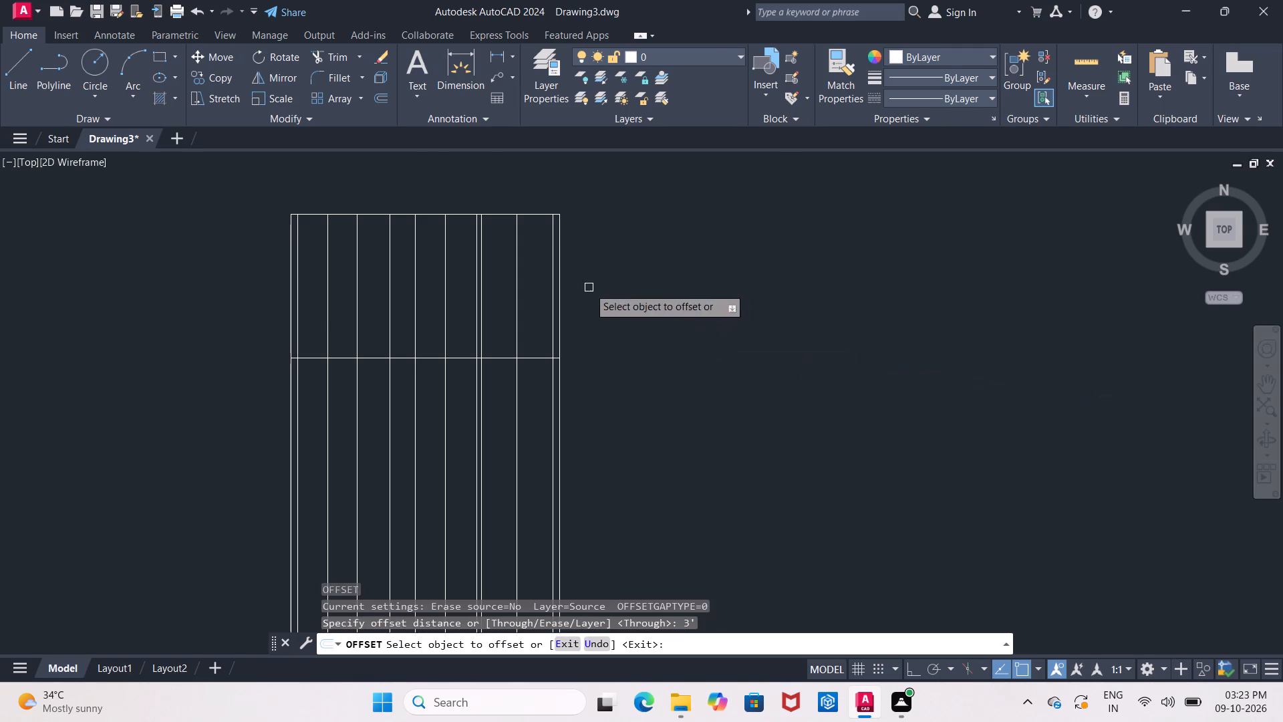
middle_drag(588, 287, 861, 314)
scroll(819, 362, up, 2)
middle_drag(819, 362, 857, 268)
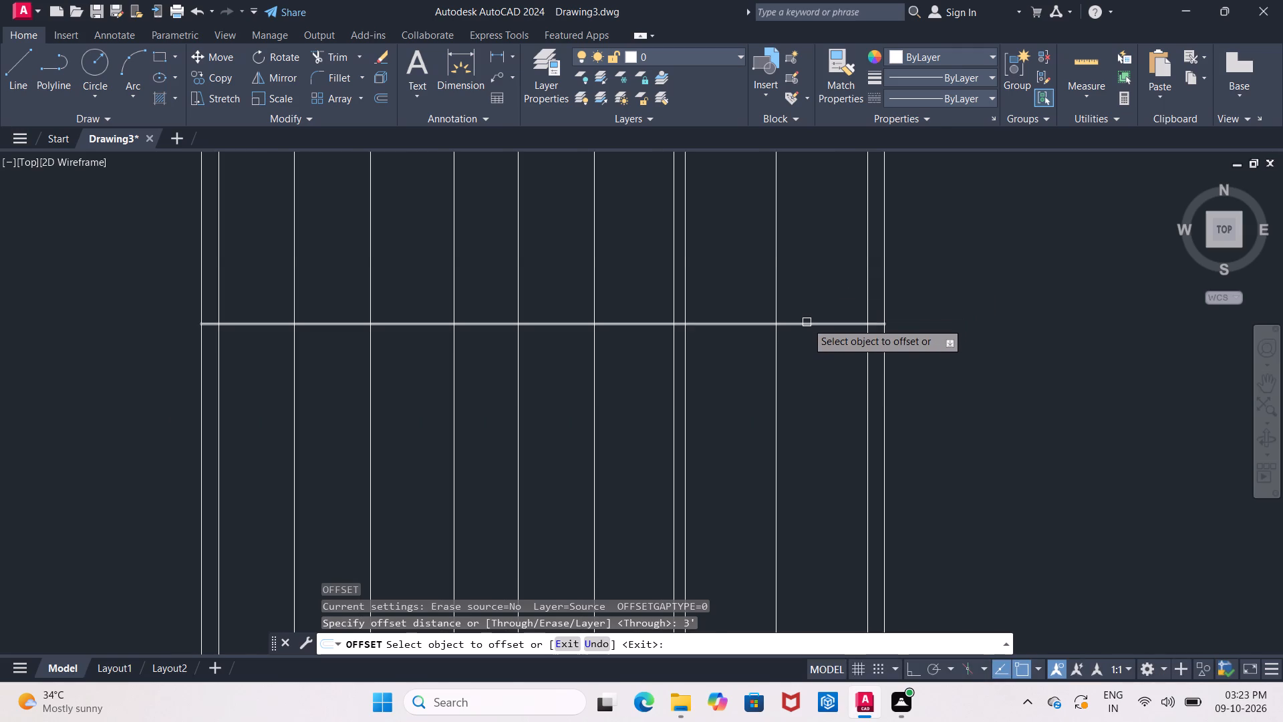
click(807, 322)
click(806, 289)
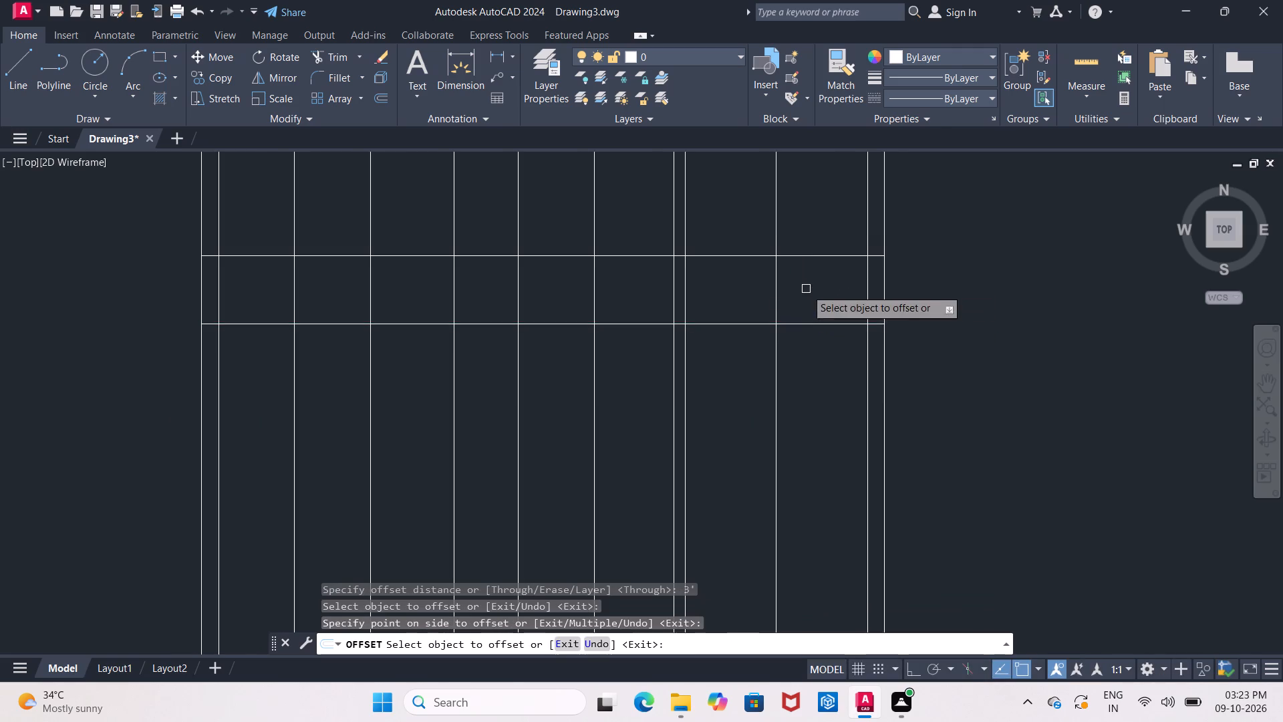
middle_drag(806, 286, 665, 447)
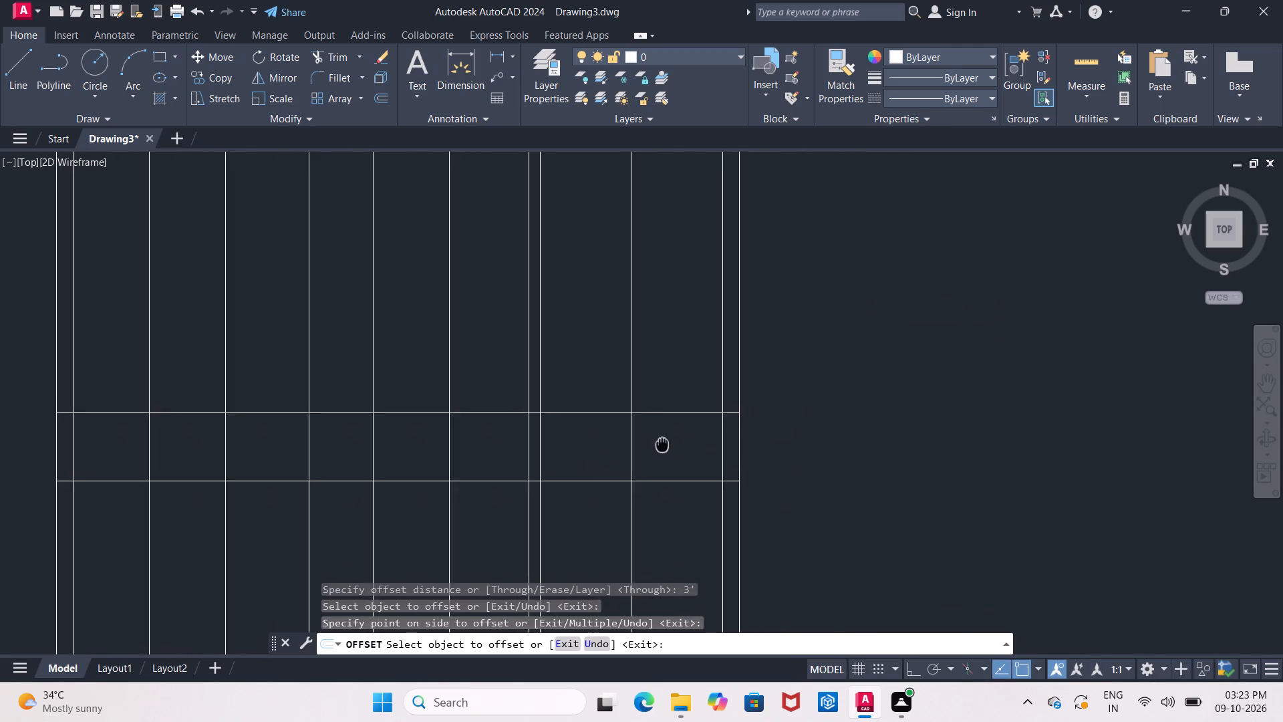
middle_drag(665, 447, 668, 445)
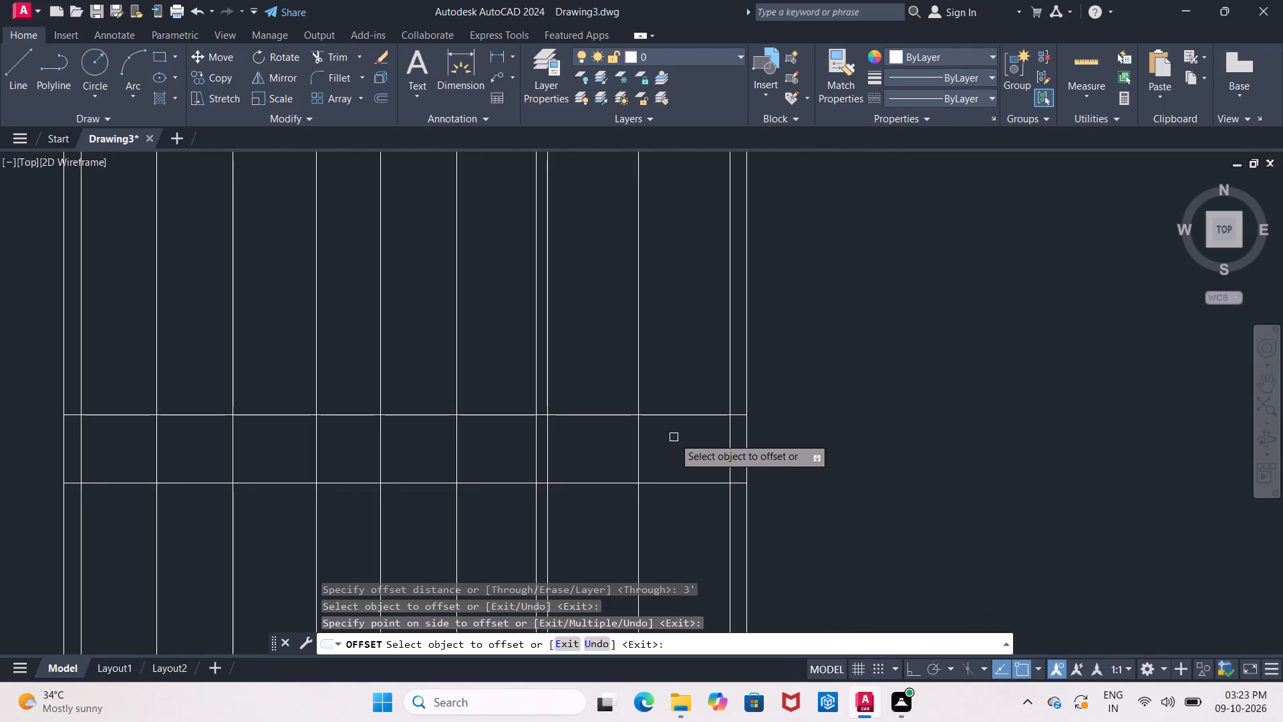
key(Return)
Offset the upper of the two closely spaced horizontal lines upward by 7'.
key(Return)
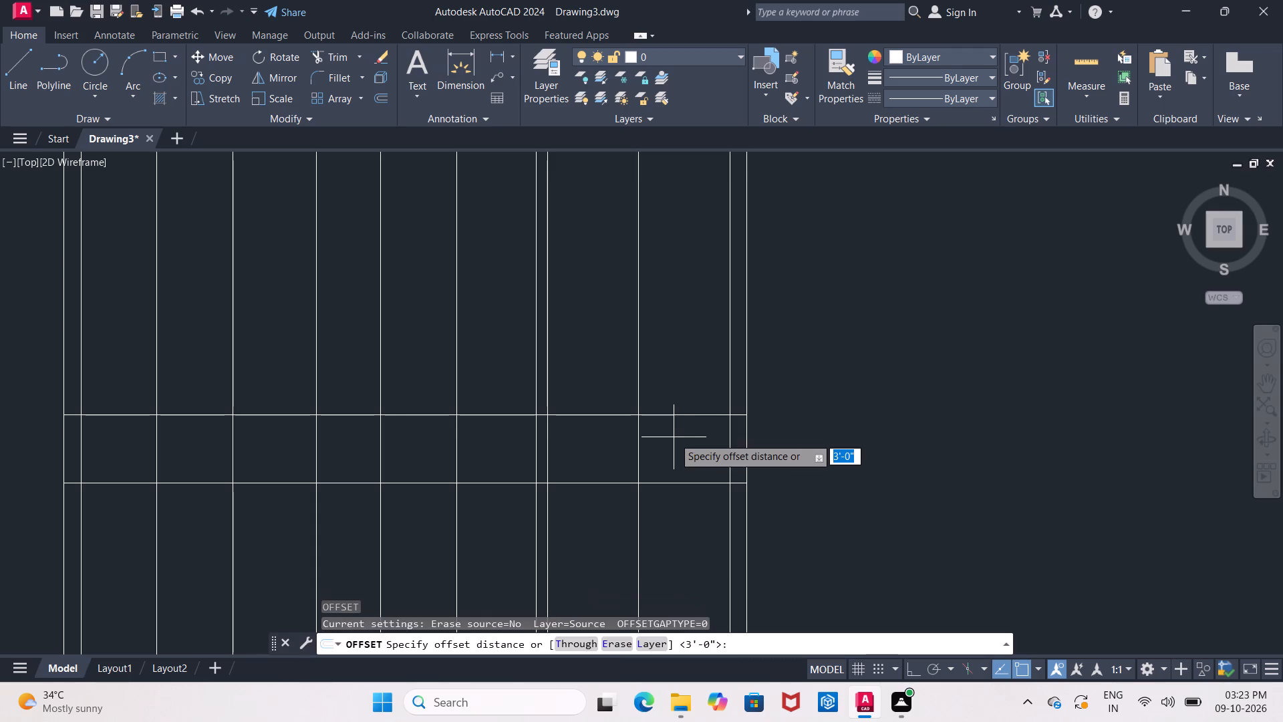
key(7)
key(apostrophe)
key(Return)
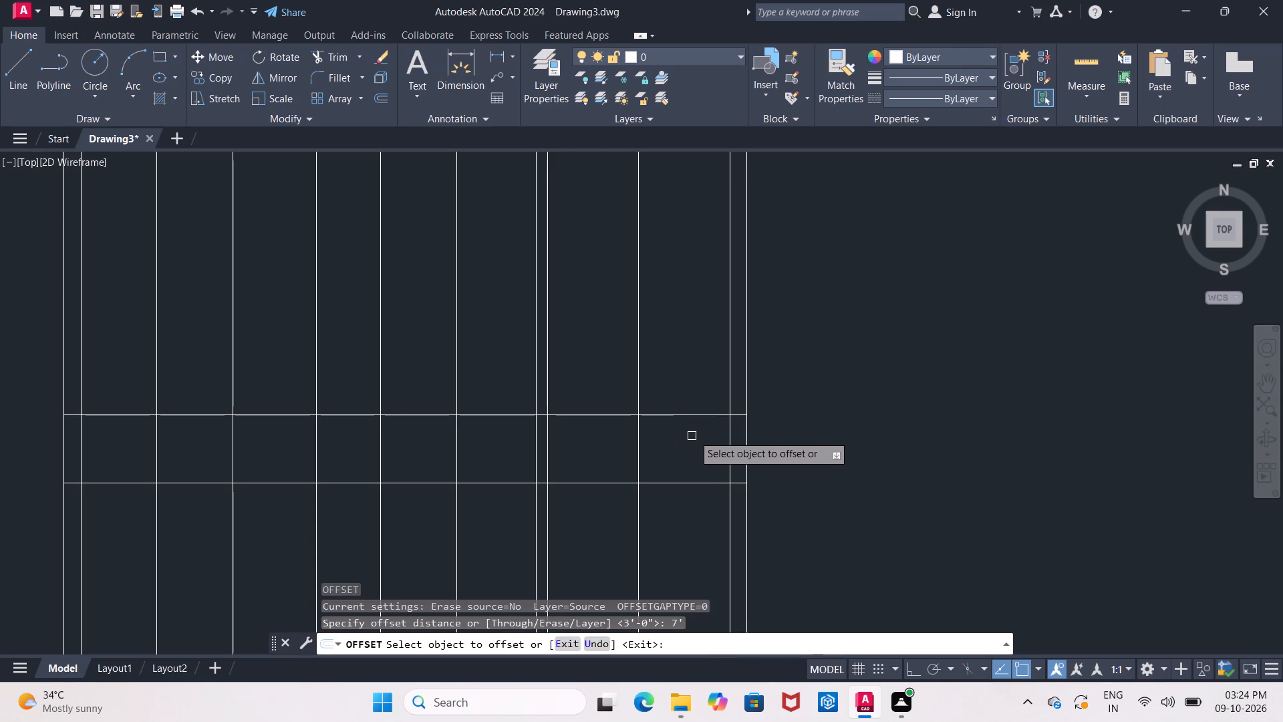
click(711, 416)
middle_drag(684, 279, 635, 453)
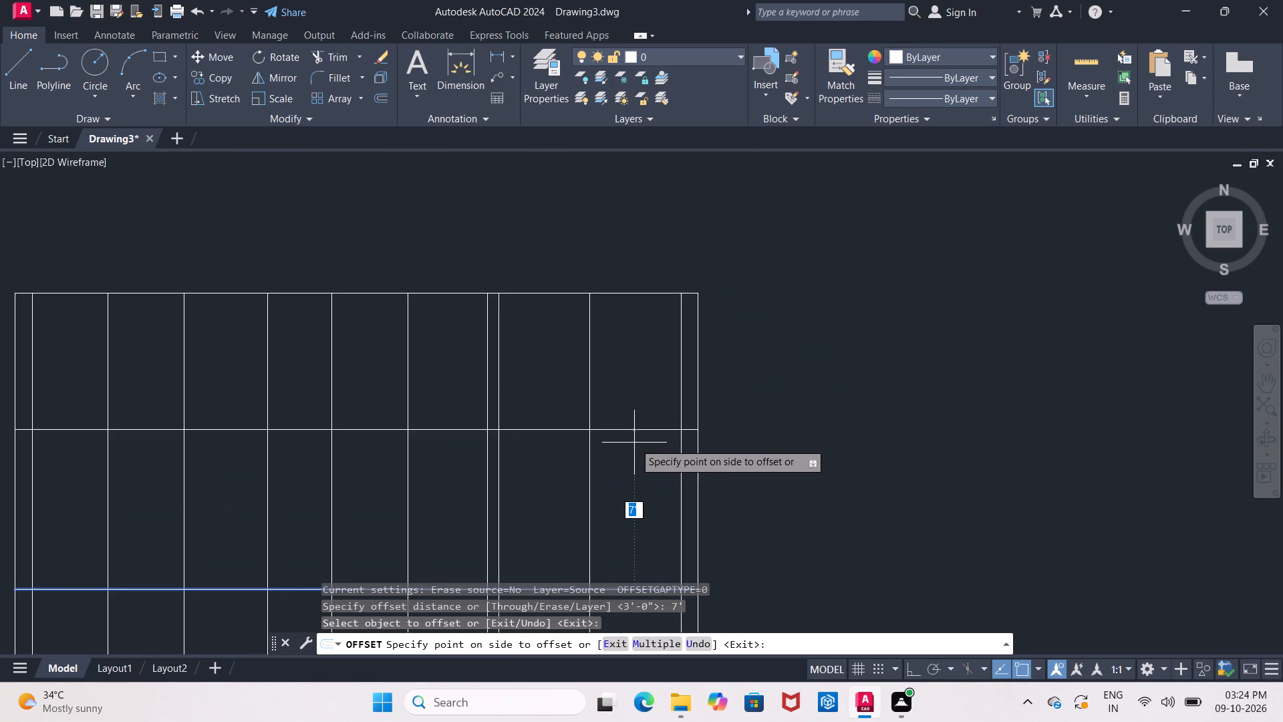
click(634, 443)
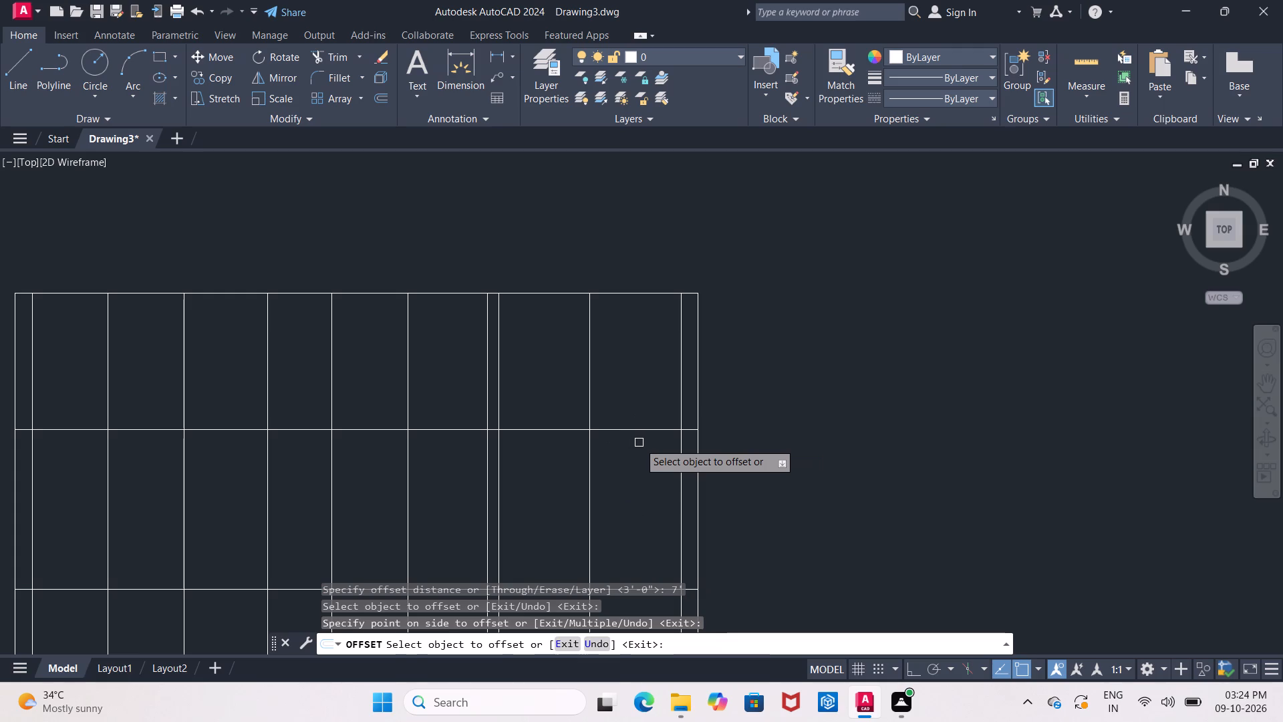
key(Return)
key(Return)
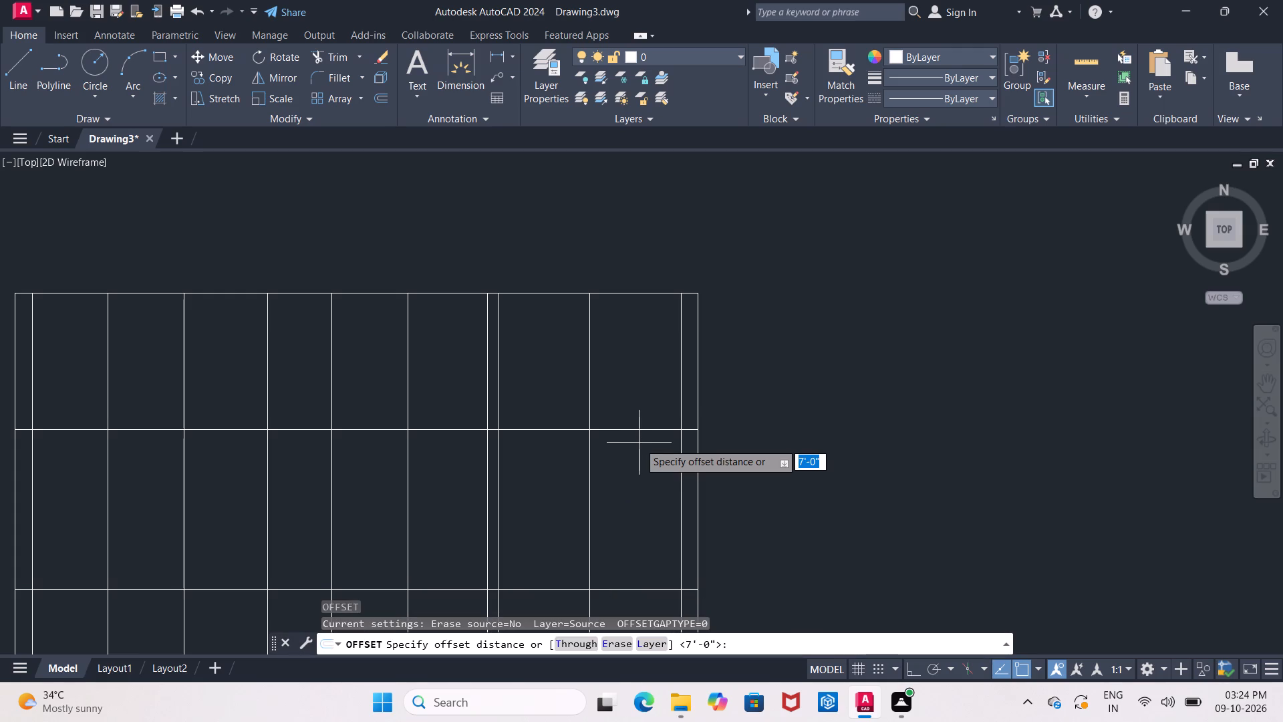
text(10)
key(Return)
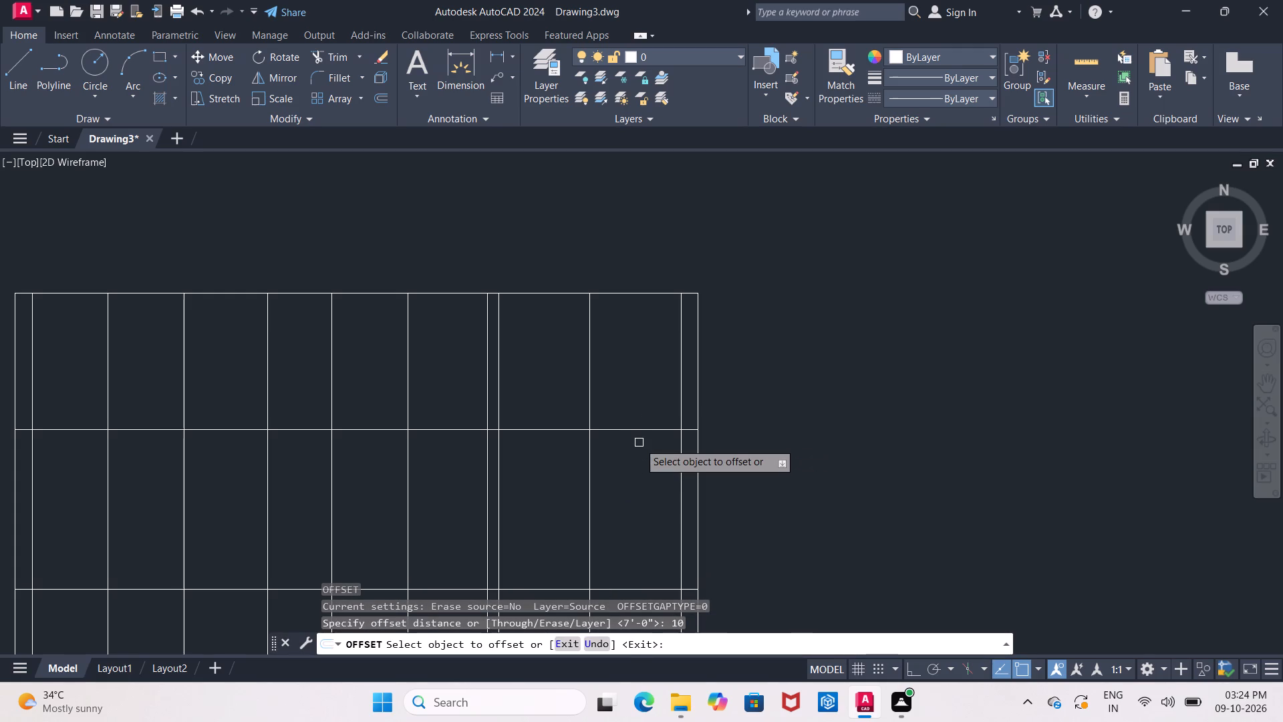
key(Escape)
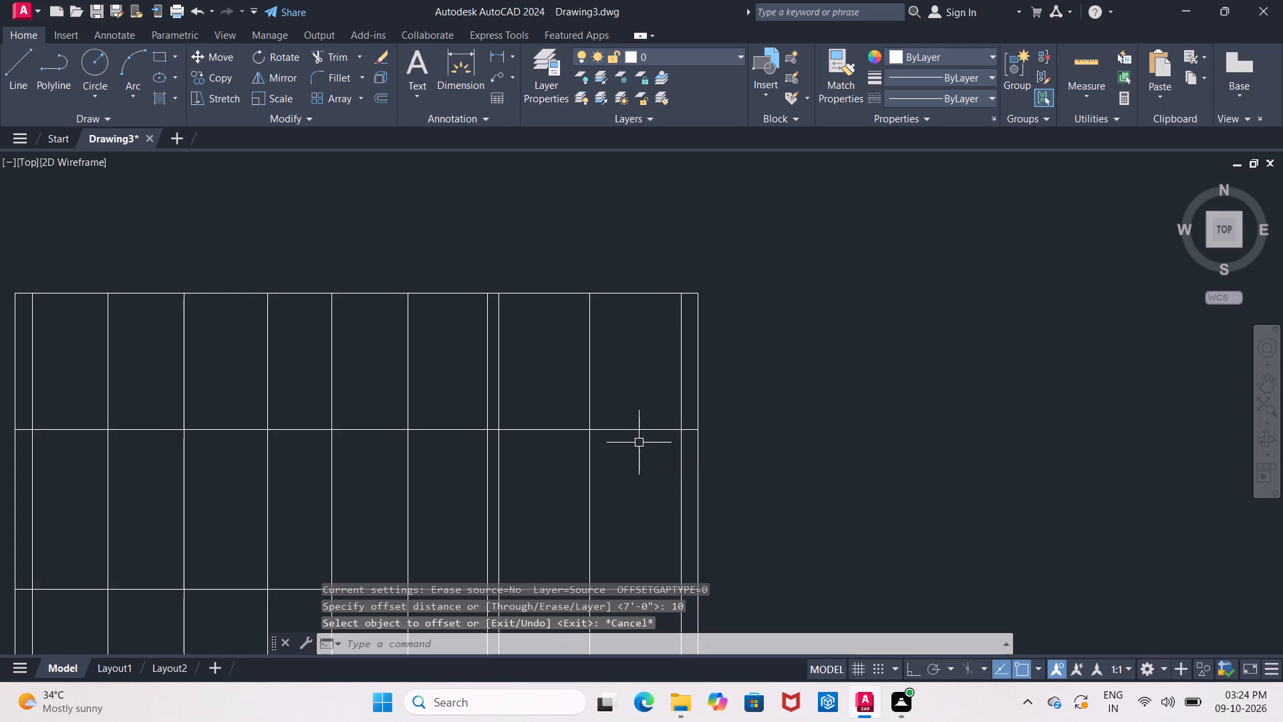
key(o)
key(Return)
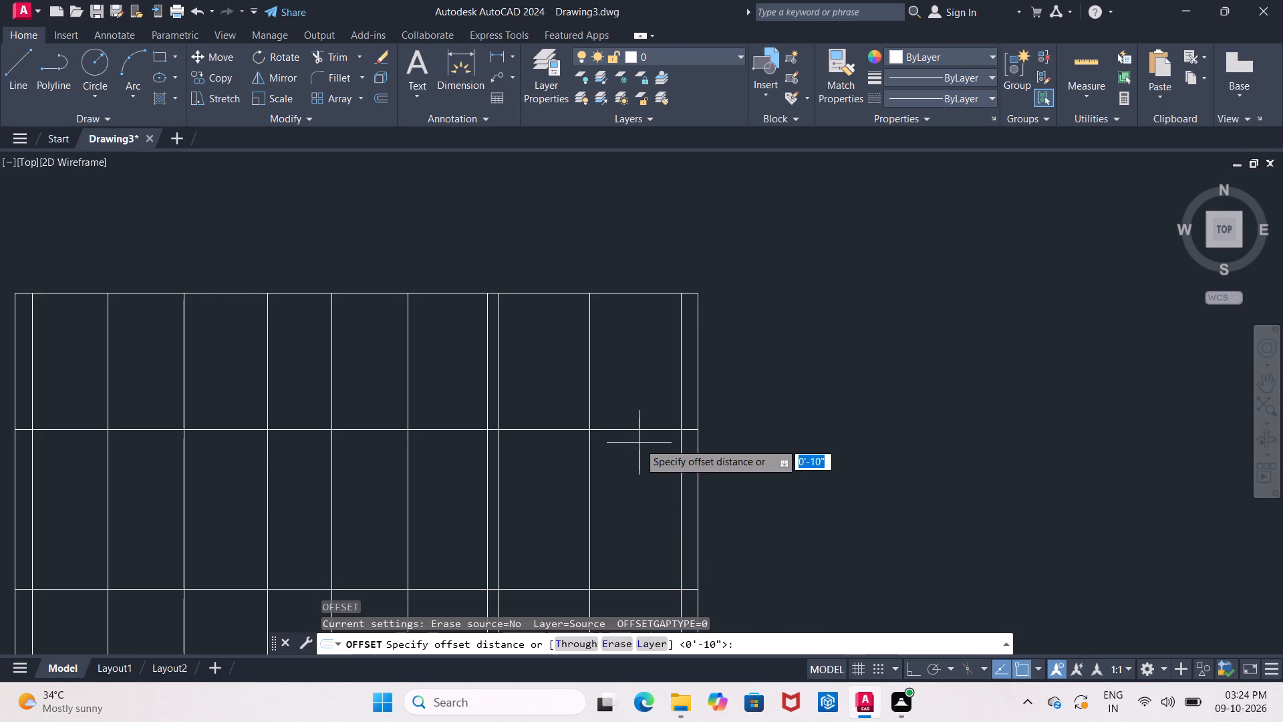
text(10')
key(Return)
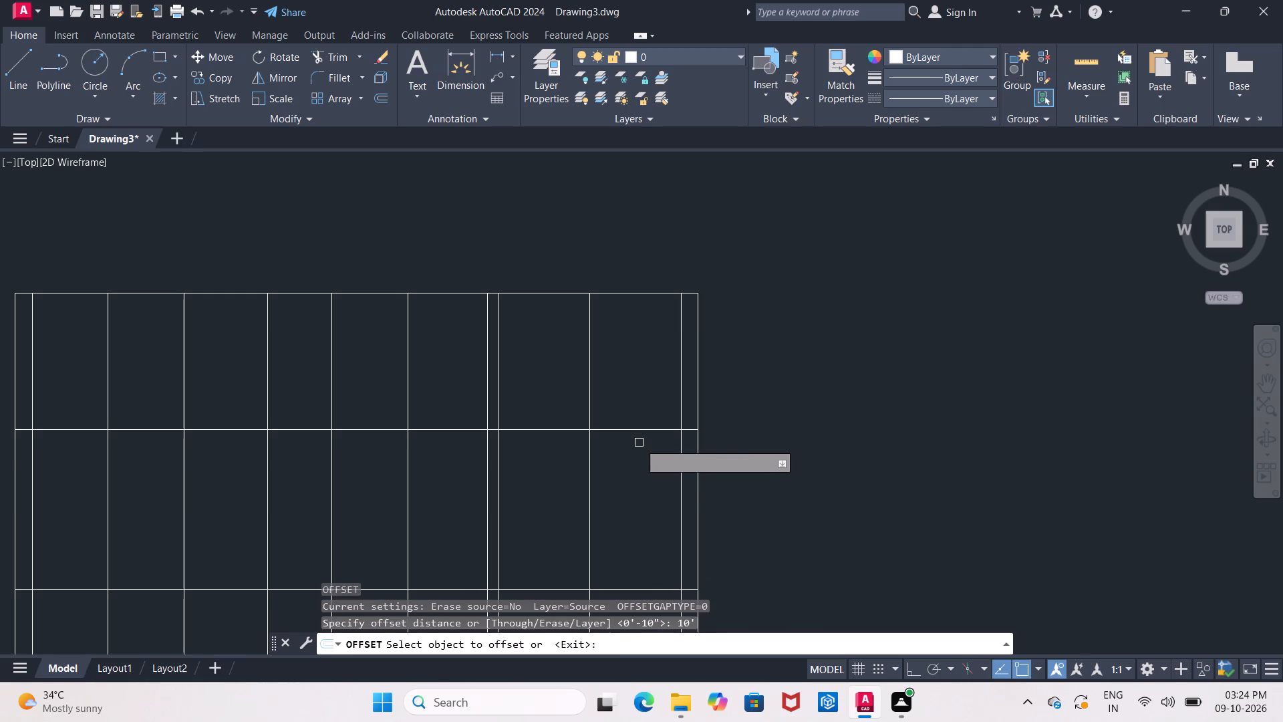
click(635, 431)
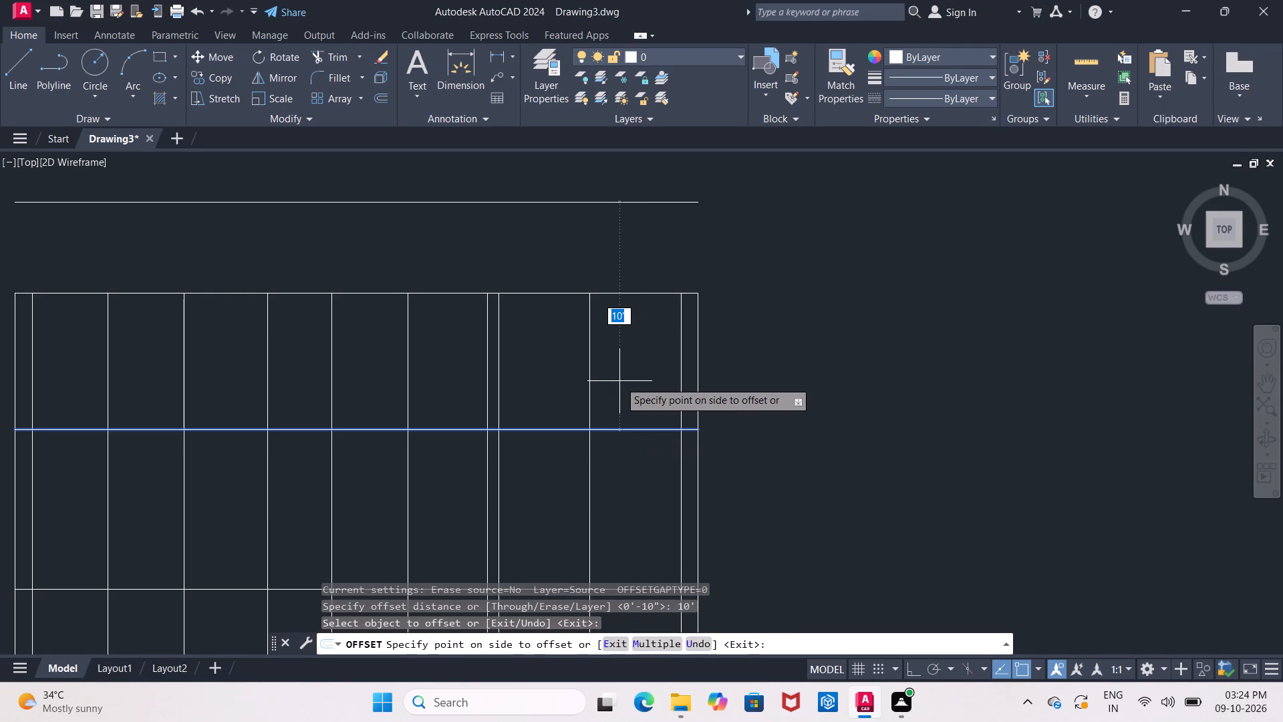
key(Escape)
Examine the grid of horizontal and vertical construction lines against the floor plan above it.
middle_drag(628, 381, 750, 320)
scroll(754, 322, up, 1)
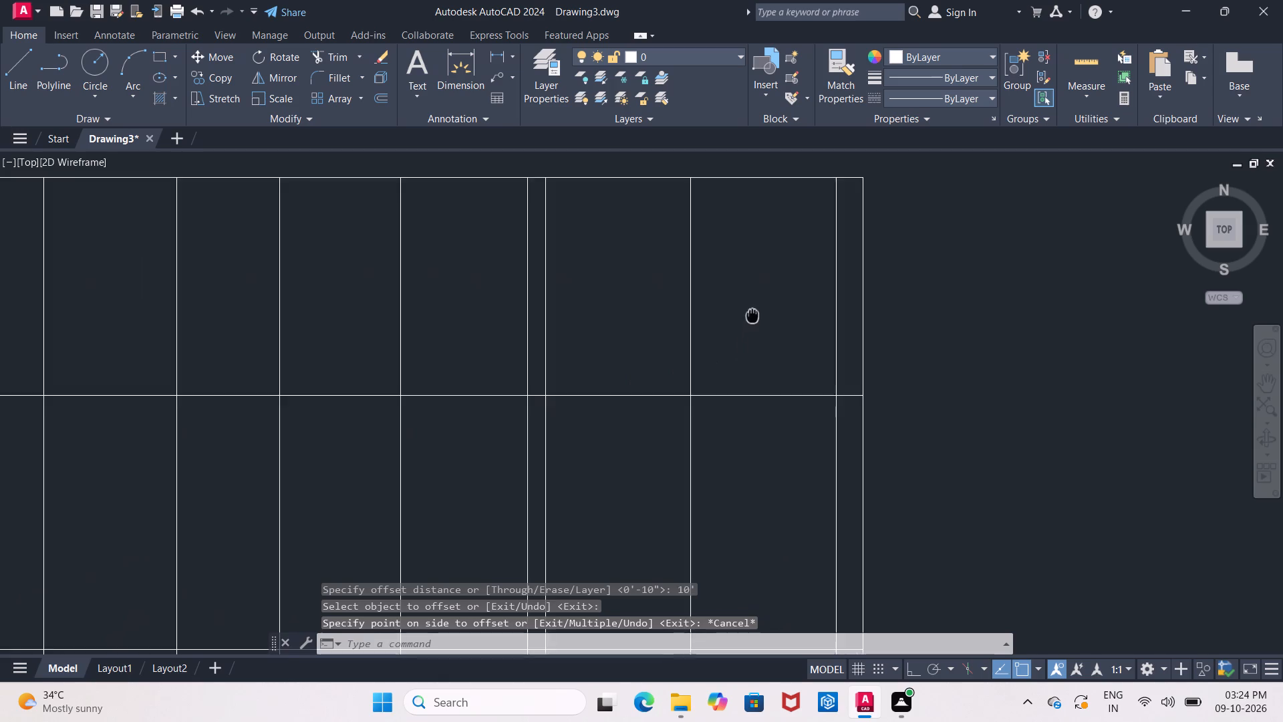
middle_drag(750, 320, 746, 357)
scroll(746, 358, down, 2)
middle_drag(746, 358, 799, 347)
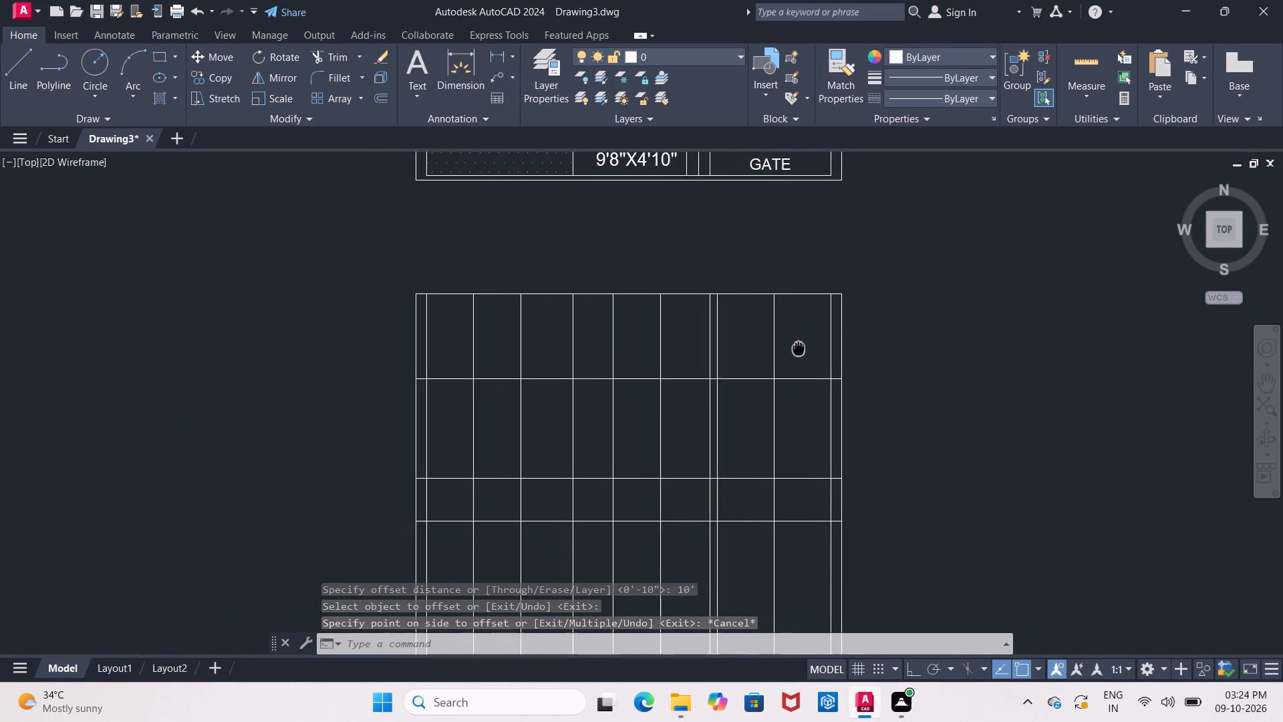
middle_drag(799, 347, 717, 279)
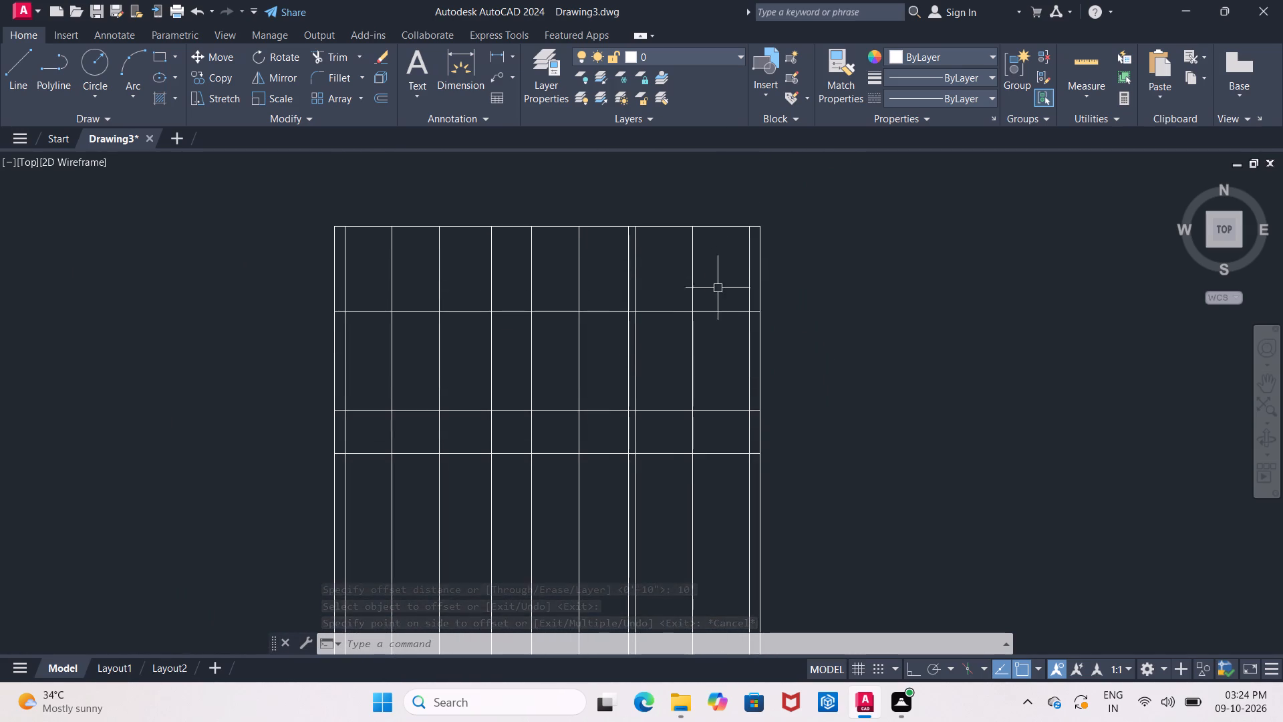
key(Escape)
middle_drag(805, 327, 851, 374)
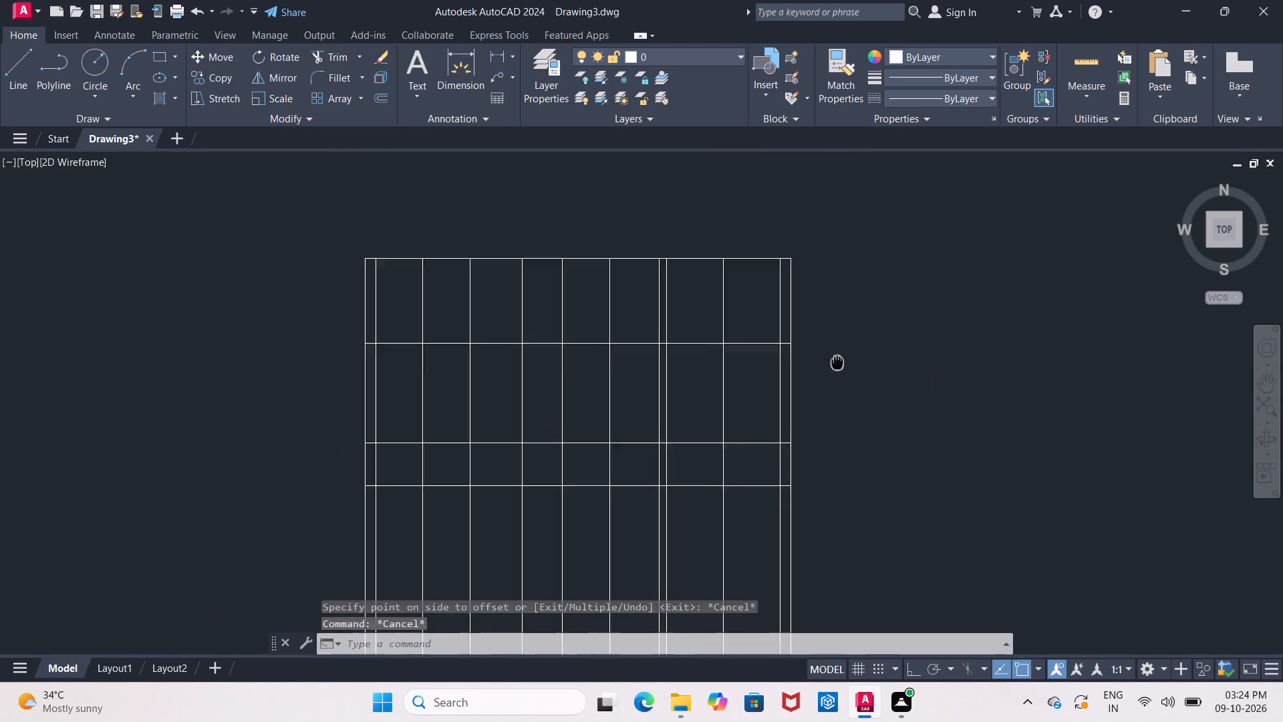
middle_drag(851, 374, 885, 344)
scroll(871, 359, down, 2)
middle_drag(869, 364, 810, 393)
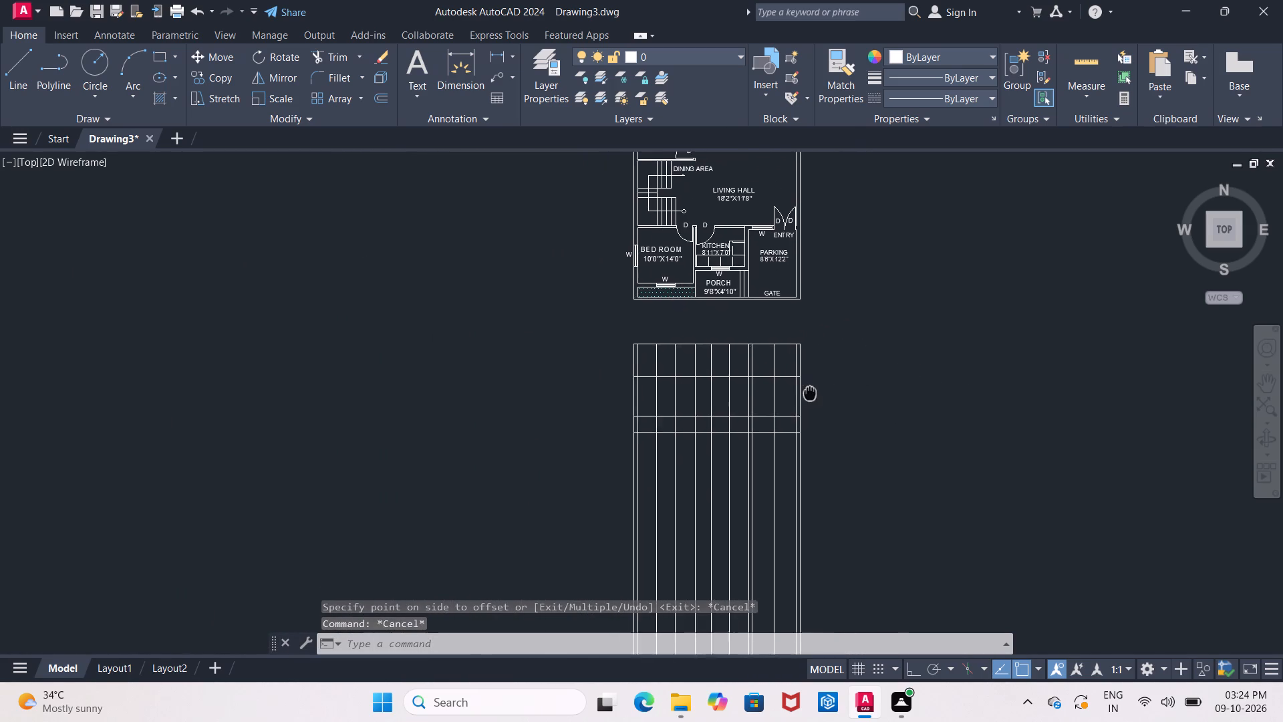
middle_drag(810, 393, 804, 386)
scroll(797, 366, up, 1)
middle_drag(797, 366, 752, 446)
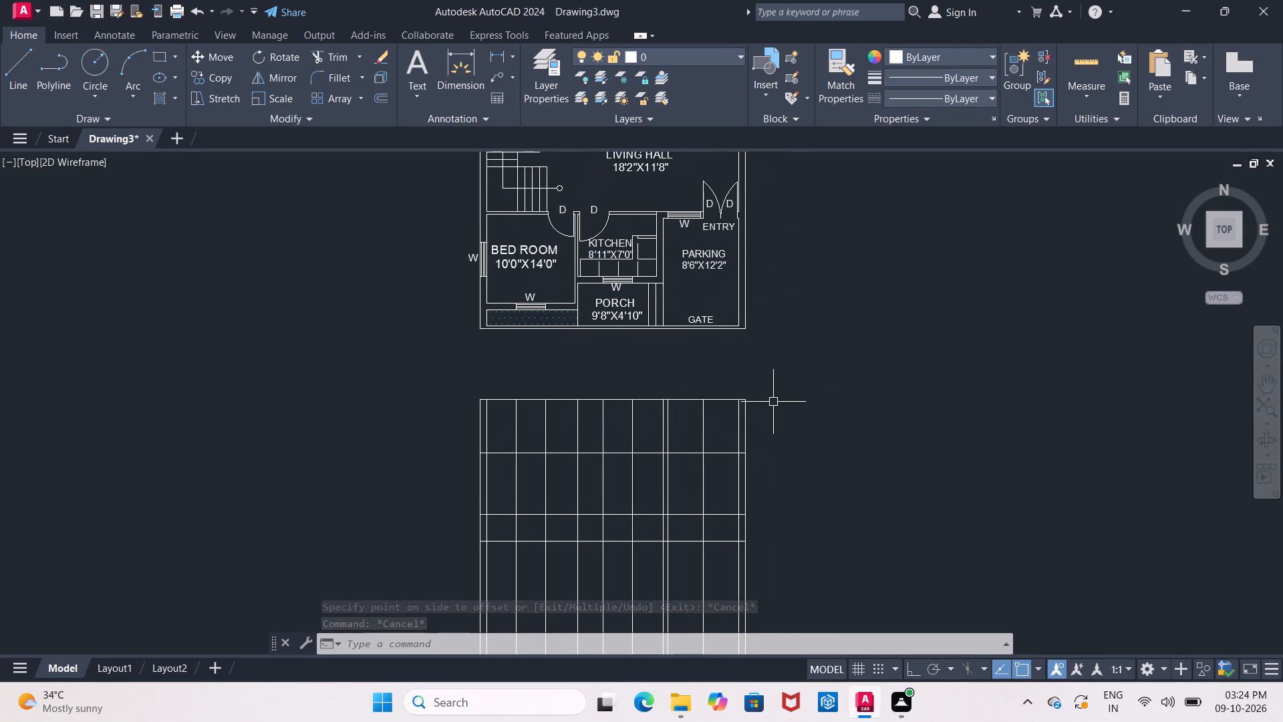
scroll(776, 389, up, 1)
middle_drag(777, 384, 795, 251)
scroll(779, 412, down, 1)
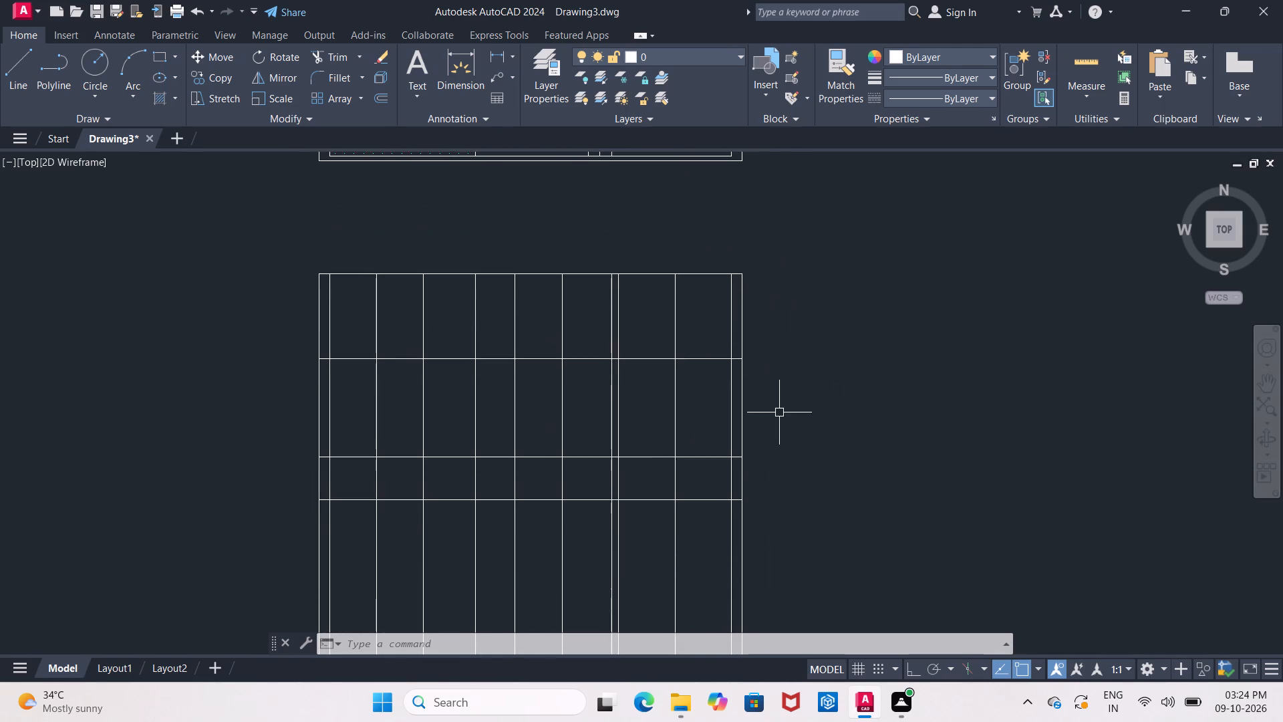
scroll(779, 412, down, 1)
middle_drag(779, 412, 761, 423)
scroll(763, 418, up, 2)
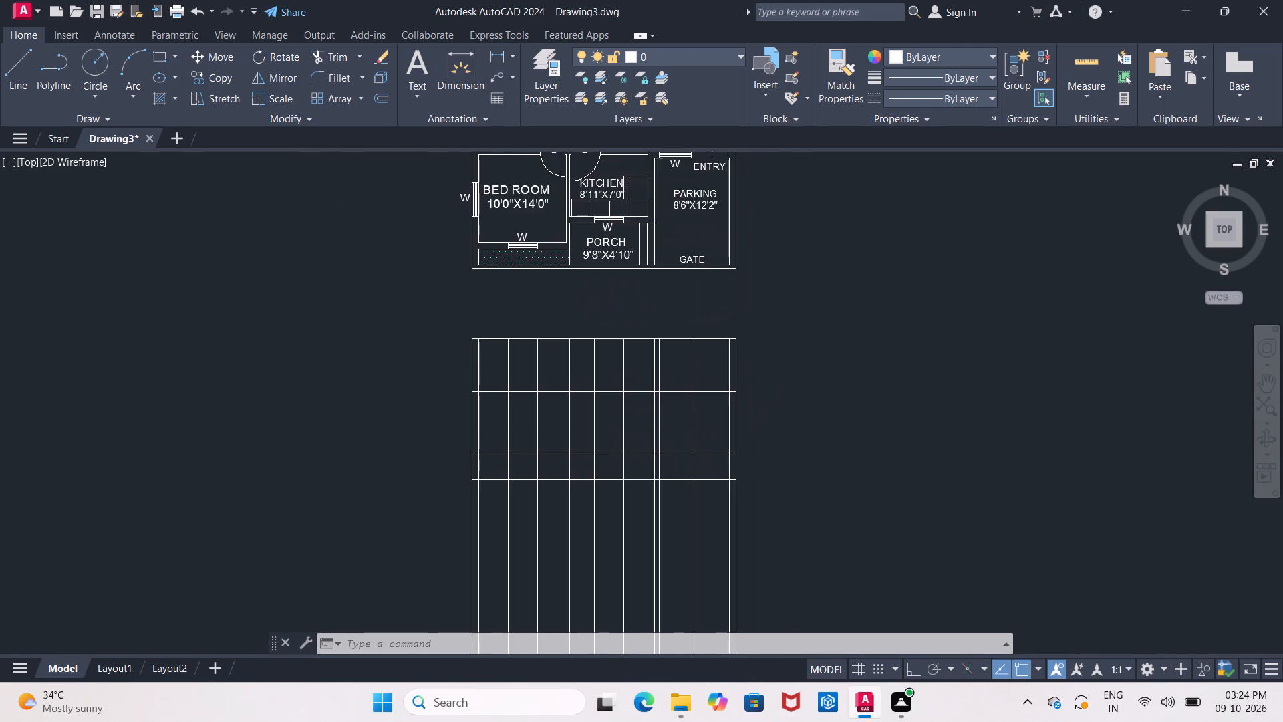
middle_drag(763, 417, 758, 455)
key(Escape)
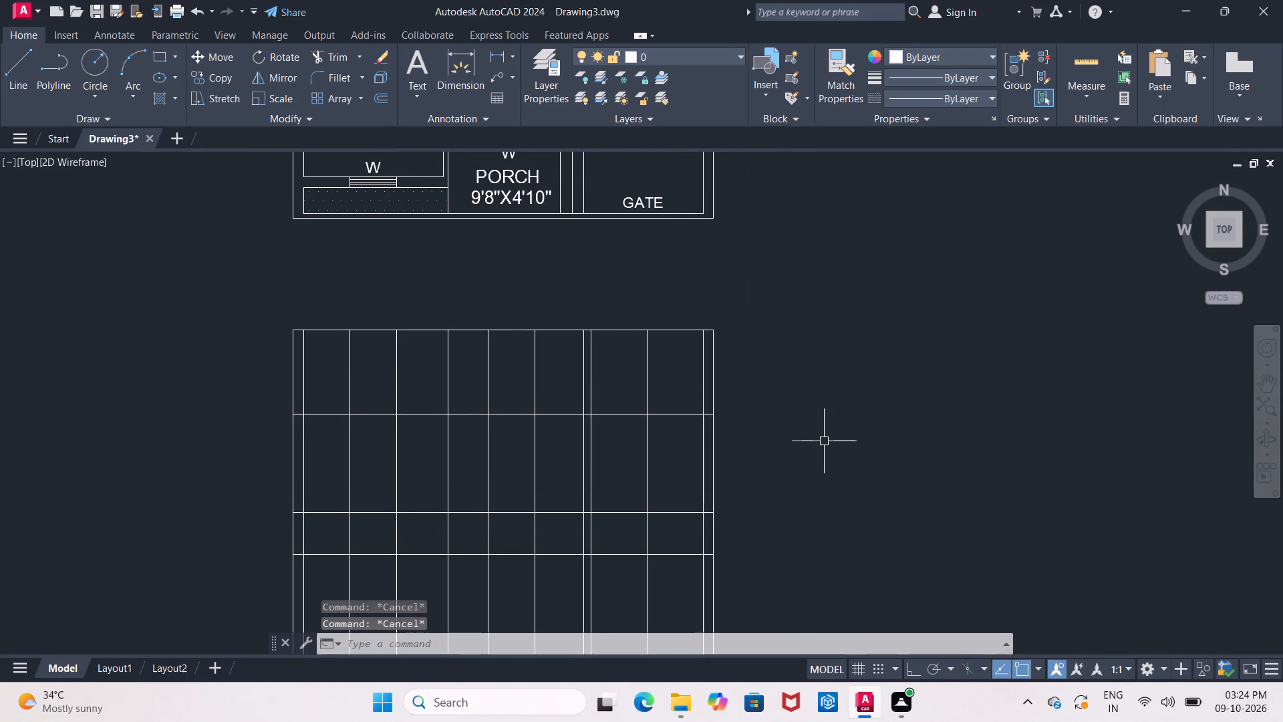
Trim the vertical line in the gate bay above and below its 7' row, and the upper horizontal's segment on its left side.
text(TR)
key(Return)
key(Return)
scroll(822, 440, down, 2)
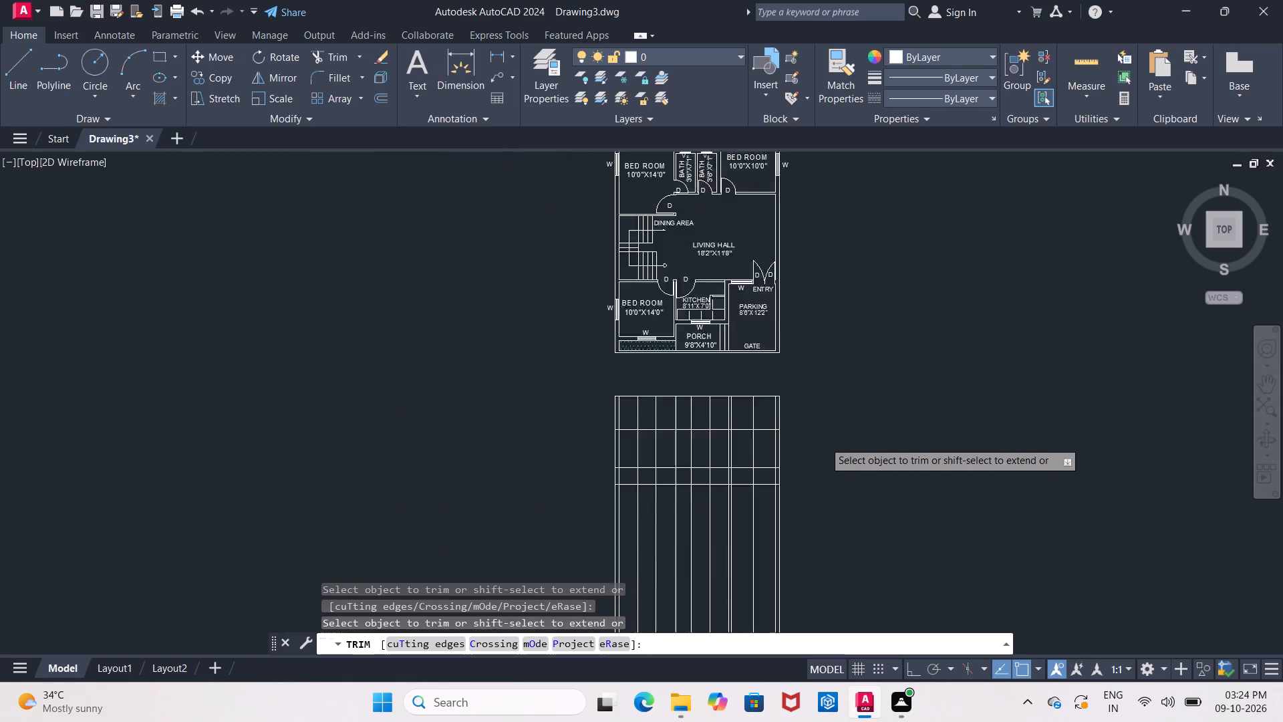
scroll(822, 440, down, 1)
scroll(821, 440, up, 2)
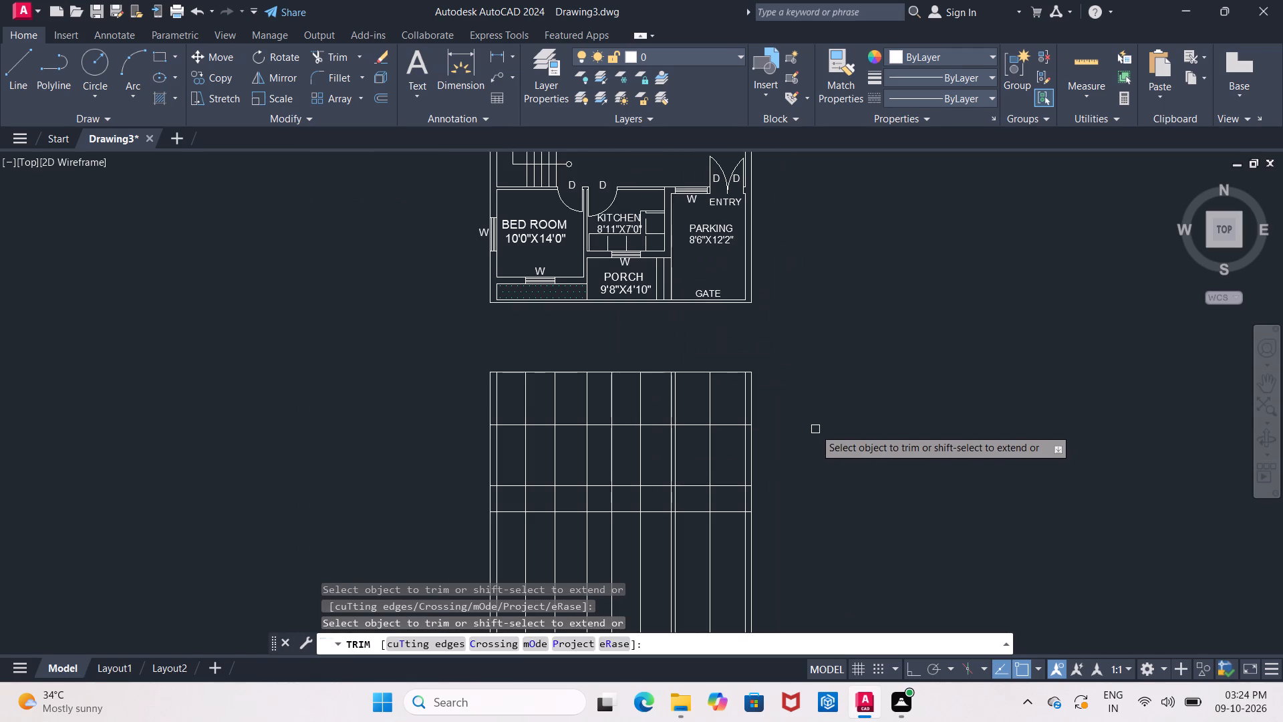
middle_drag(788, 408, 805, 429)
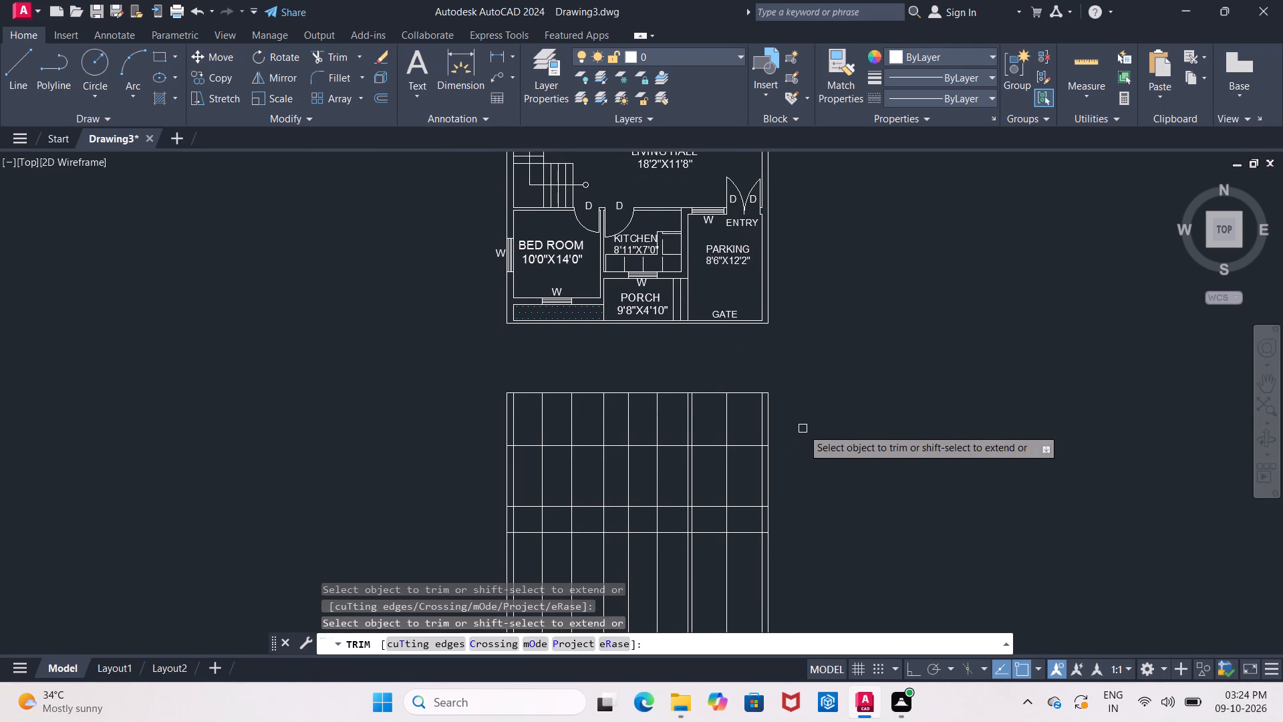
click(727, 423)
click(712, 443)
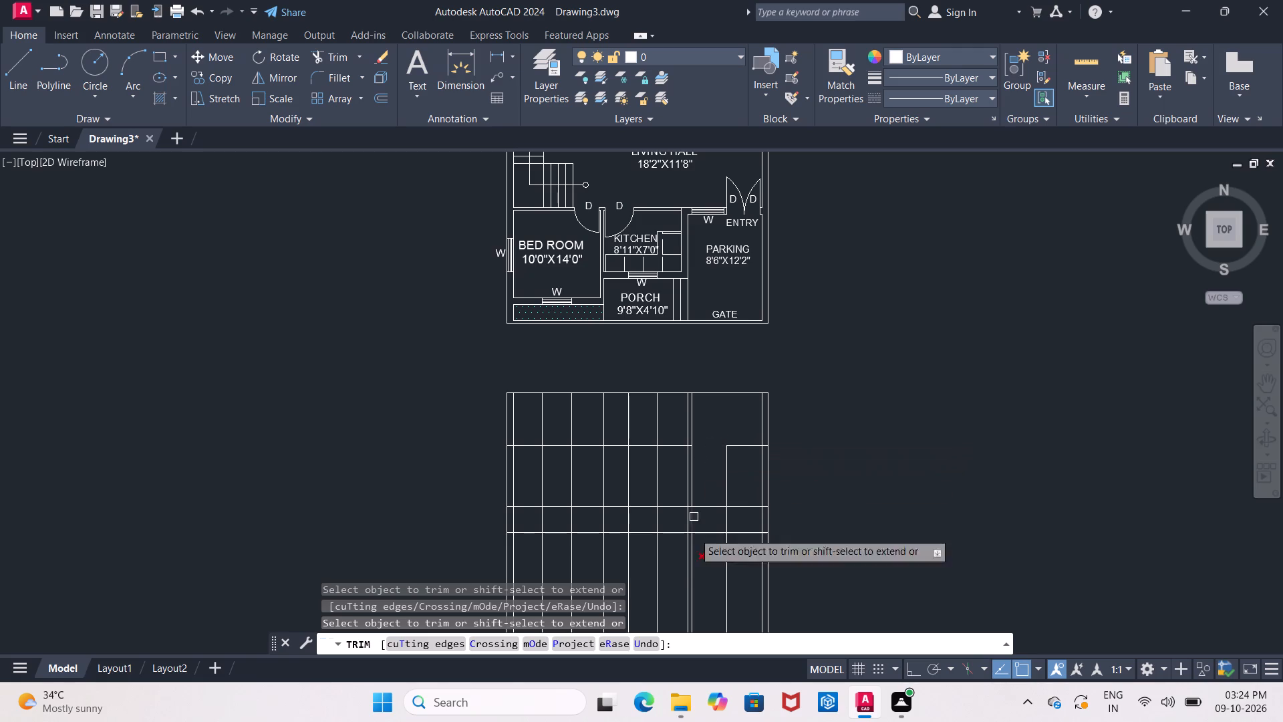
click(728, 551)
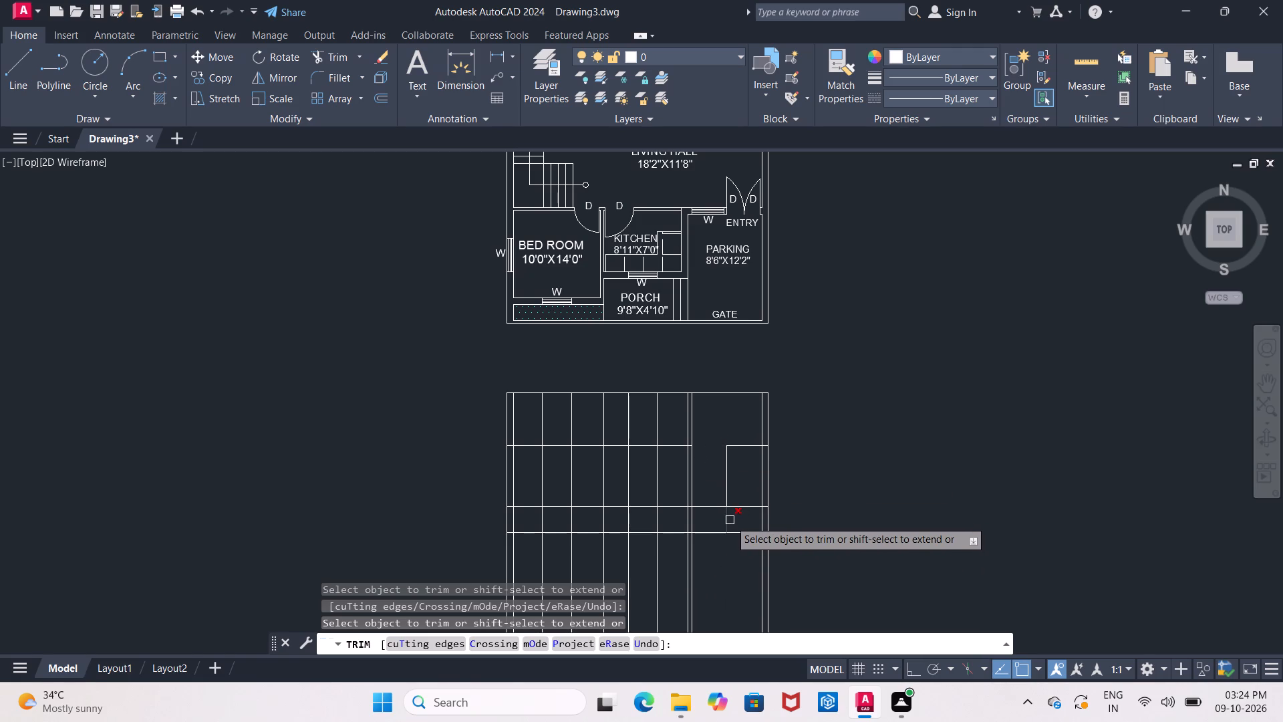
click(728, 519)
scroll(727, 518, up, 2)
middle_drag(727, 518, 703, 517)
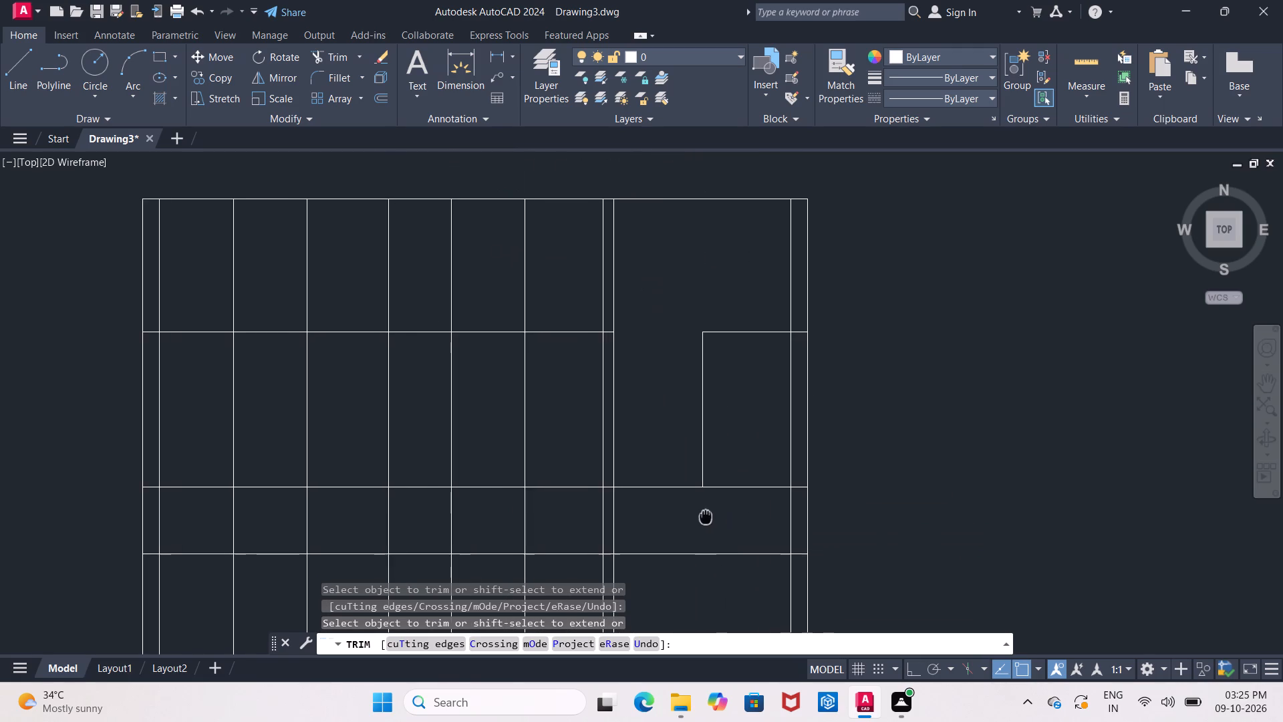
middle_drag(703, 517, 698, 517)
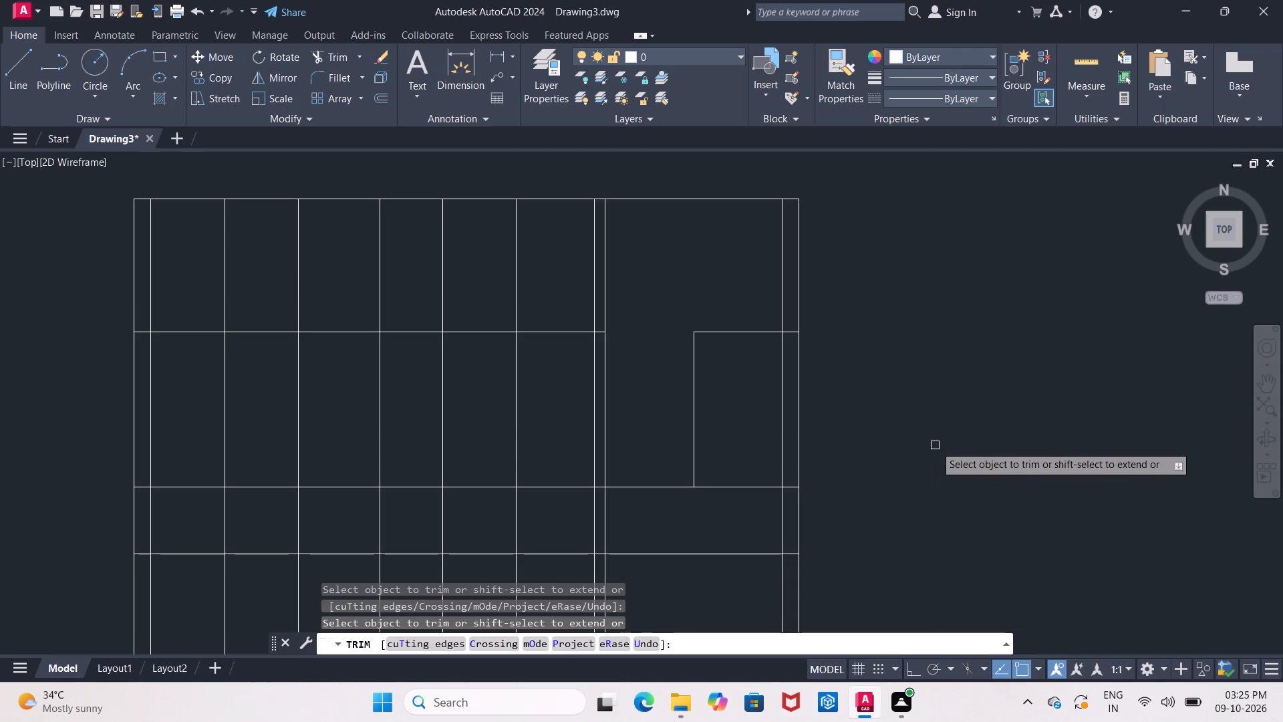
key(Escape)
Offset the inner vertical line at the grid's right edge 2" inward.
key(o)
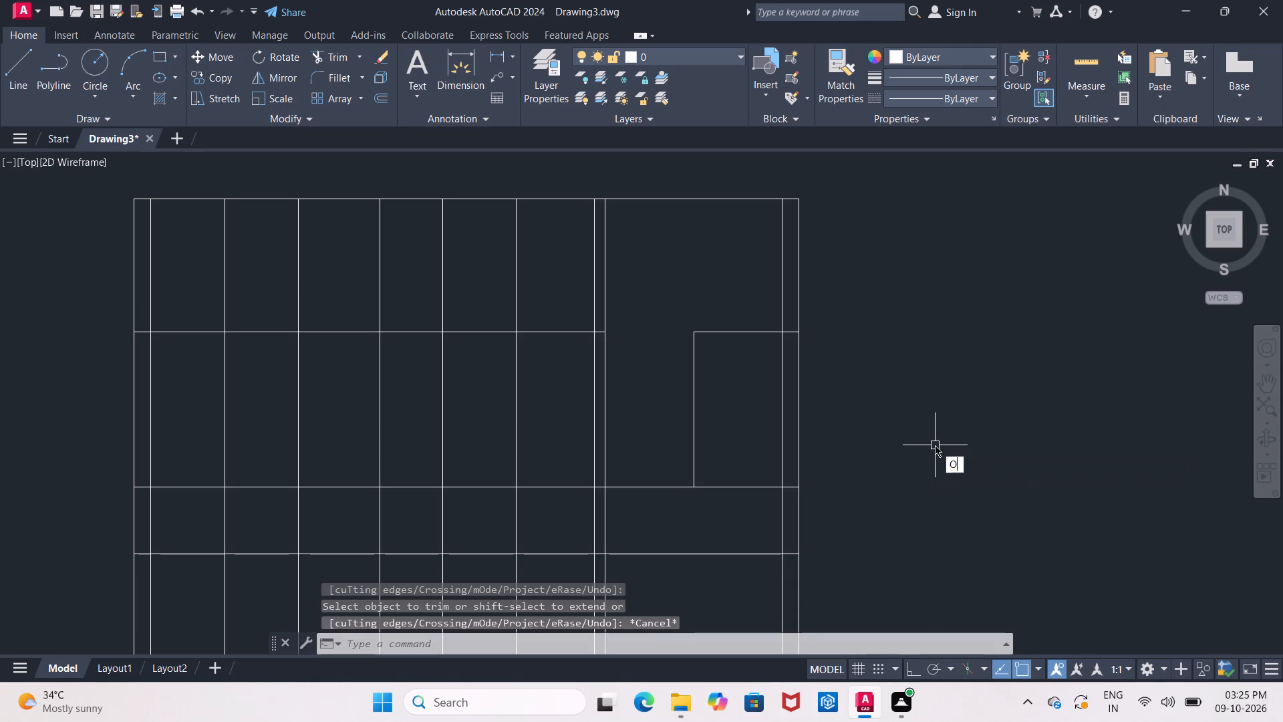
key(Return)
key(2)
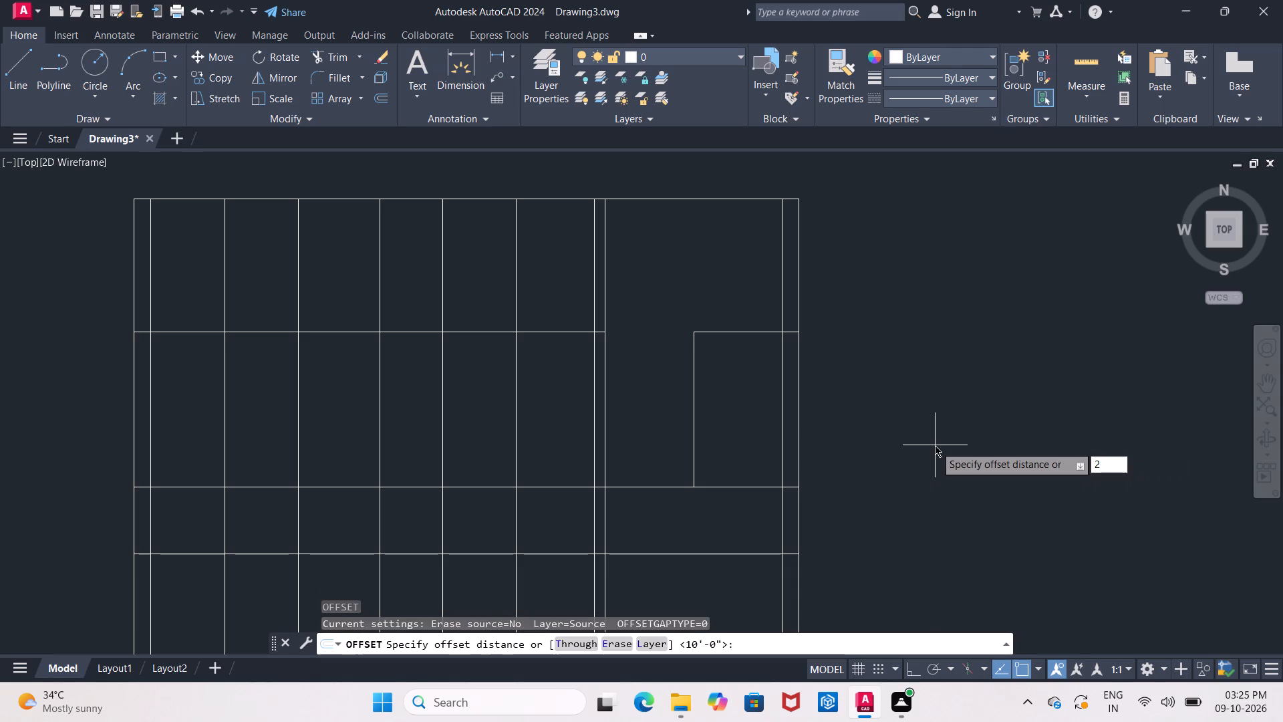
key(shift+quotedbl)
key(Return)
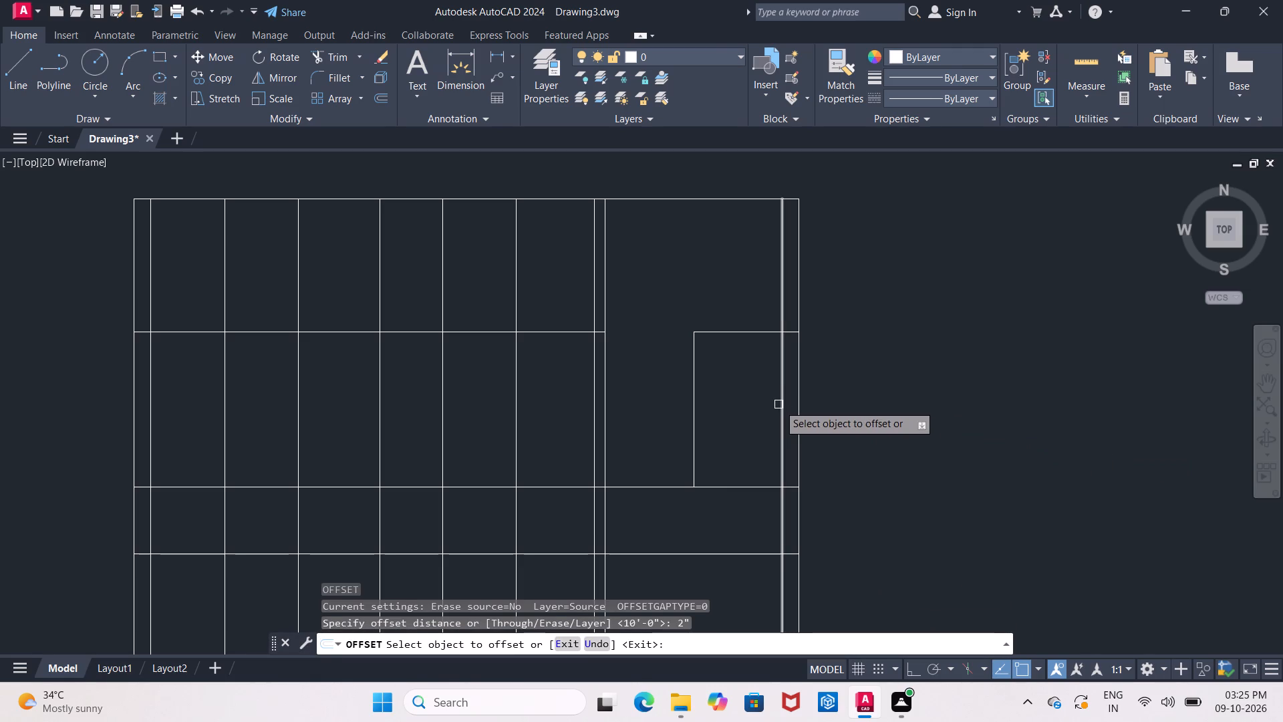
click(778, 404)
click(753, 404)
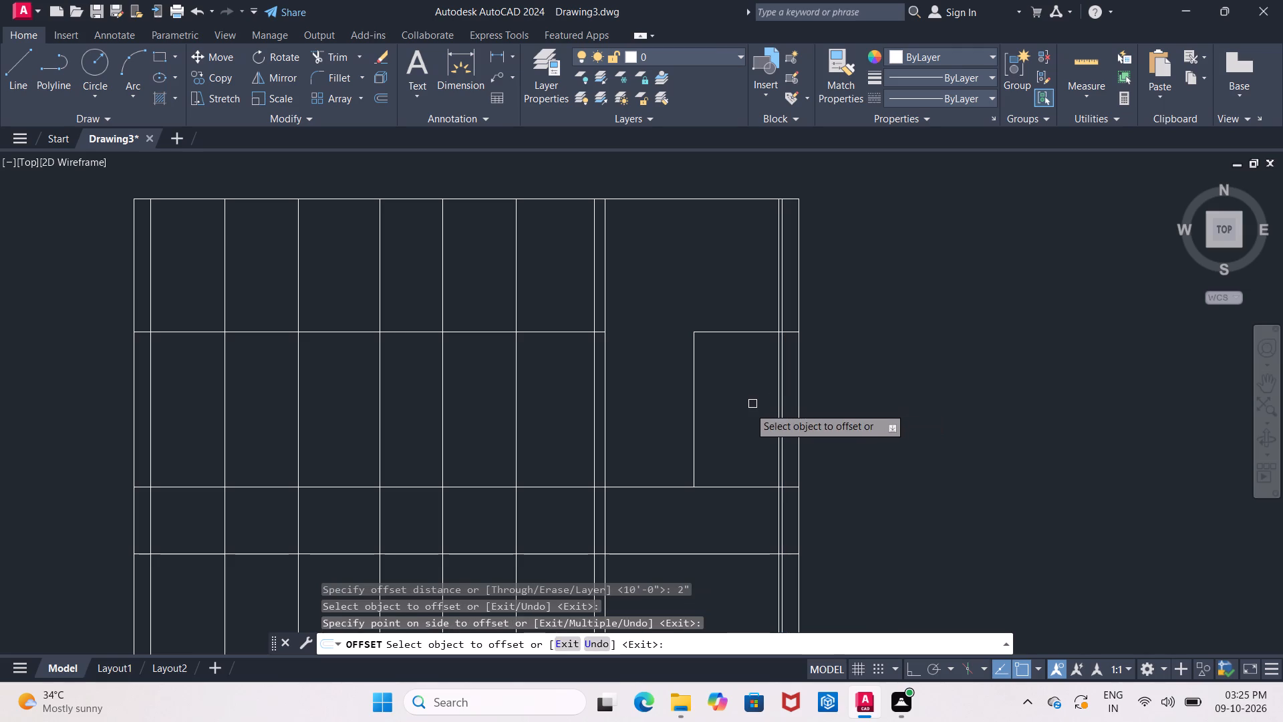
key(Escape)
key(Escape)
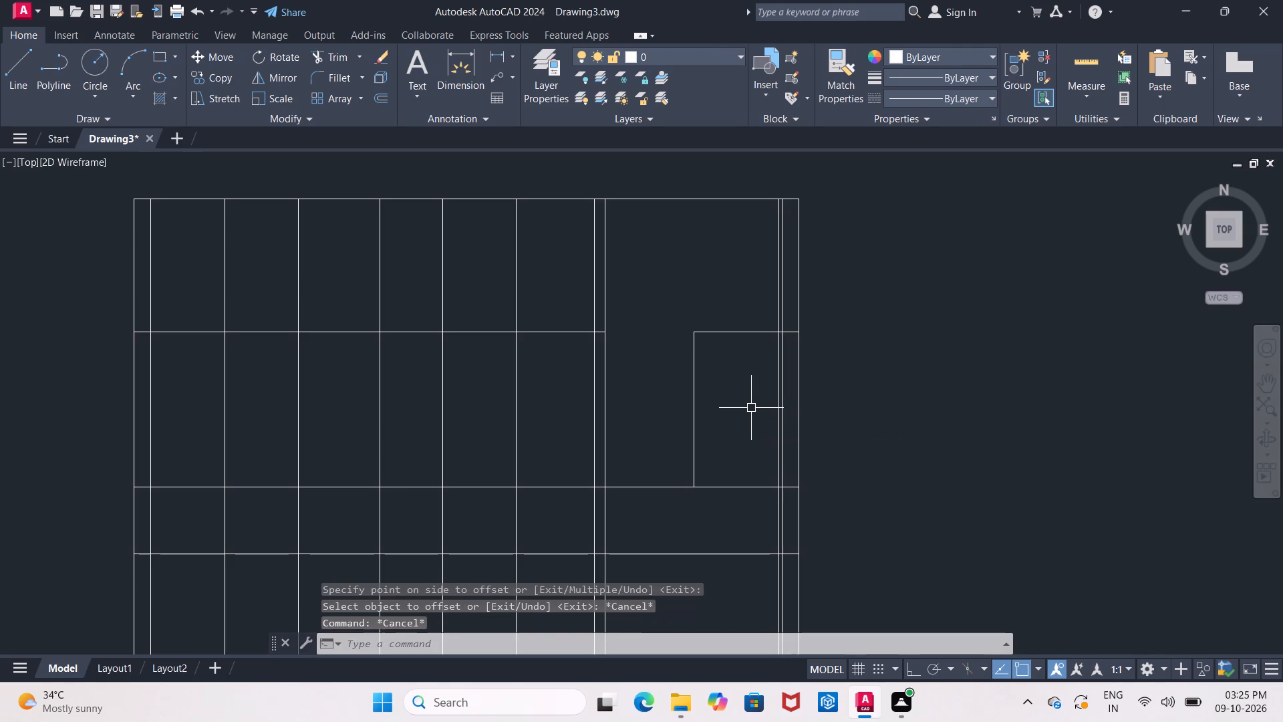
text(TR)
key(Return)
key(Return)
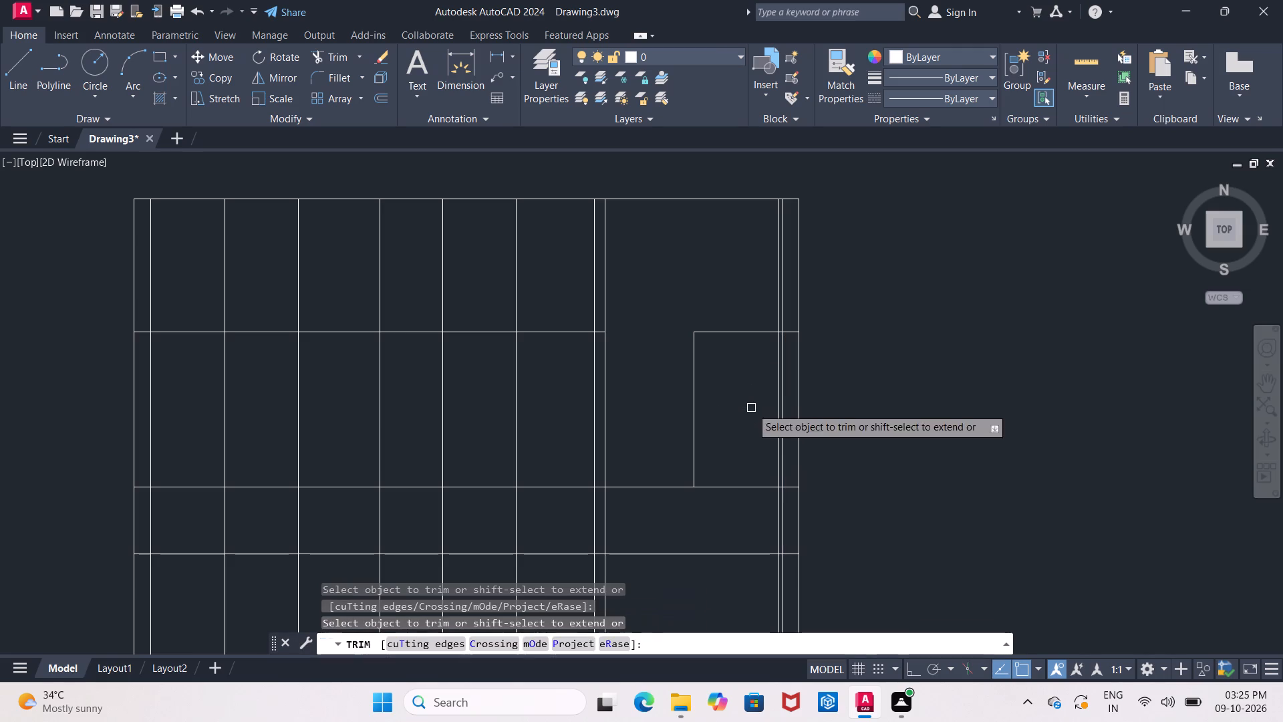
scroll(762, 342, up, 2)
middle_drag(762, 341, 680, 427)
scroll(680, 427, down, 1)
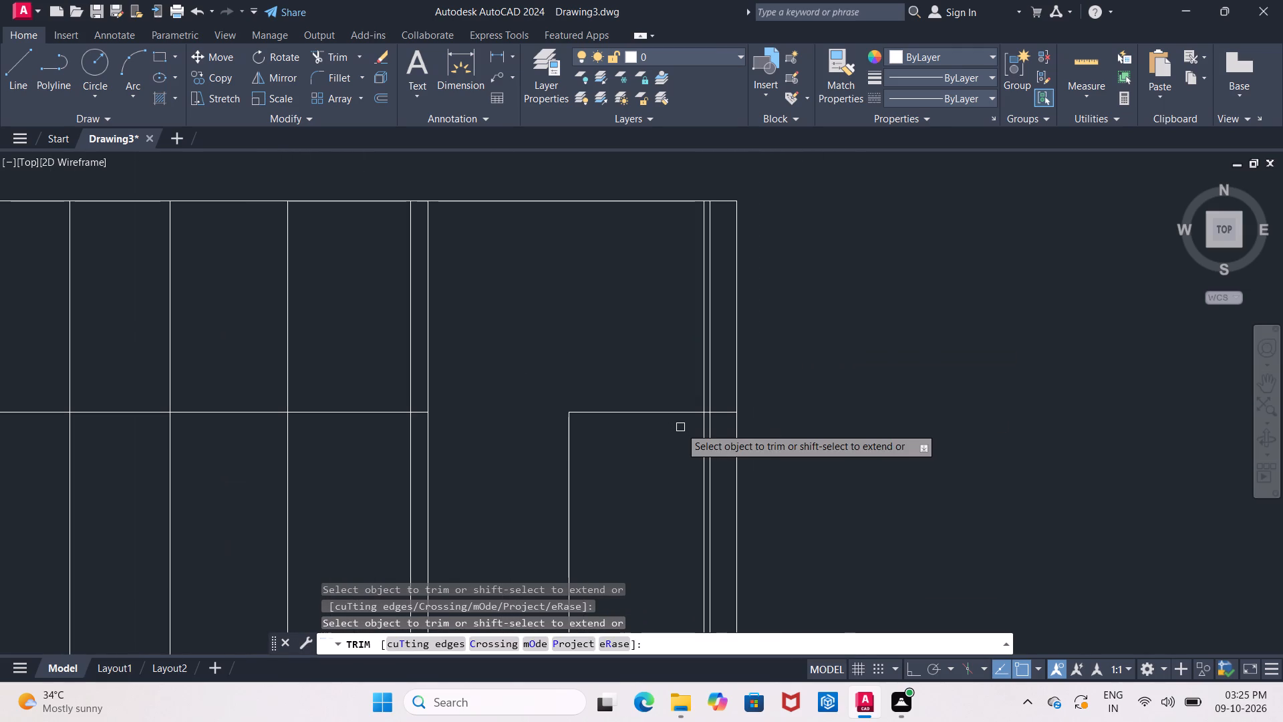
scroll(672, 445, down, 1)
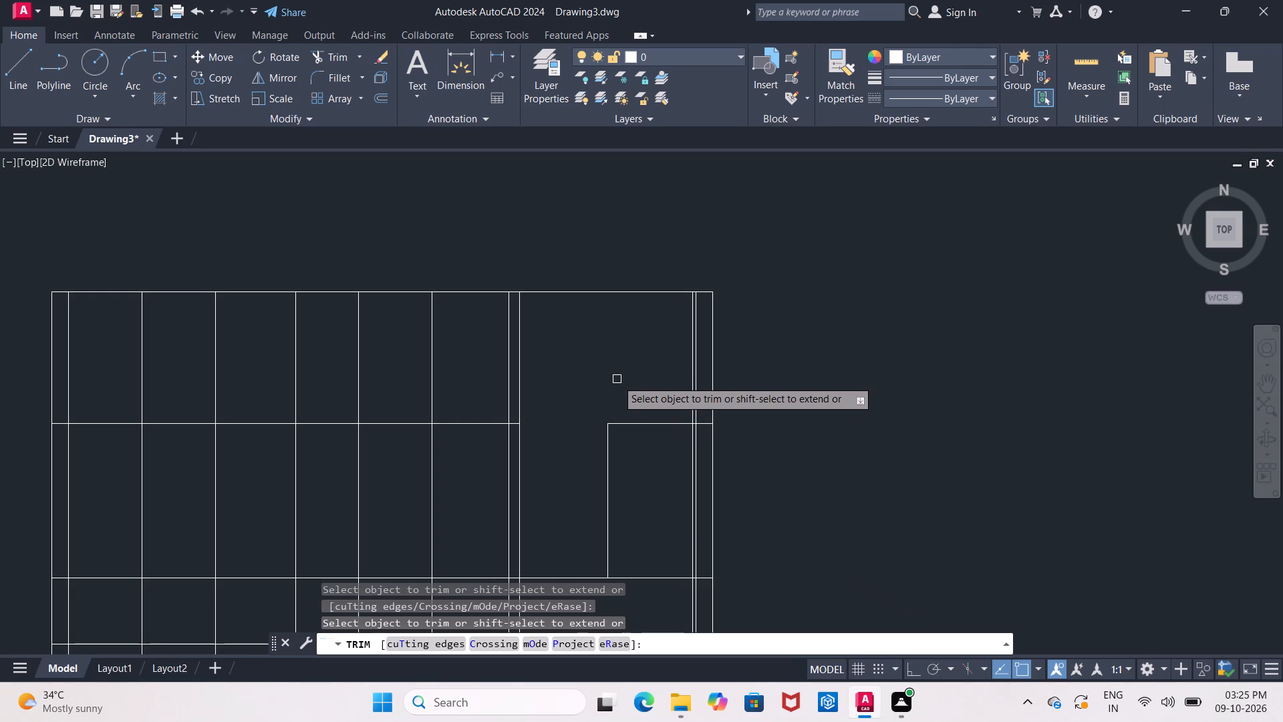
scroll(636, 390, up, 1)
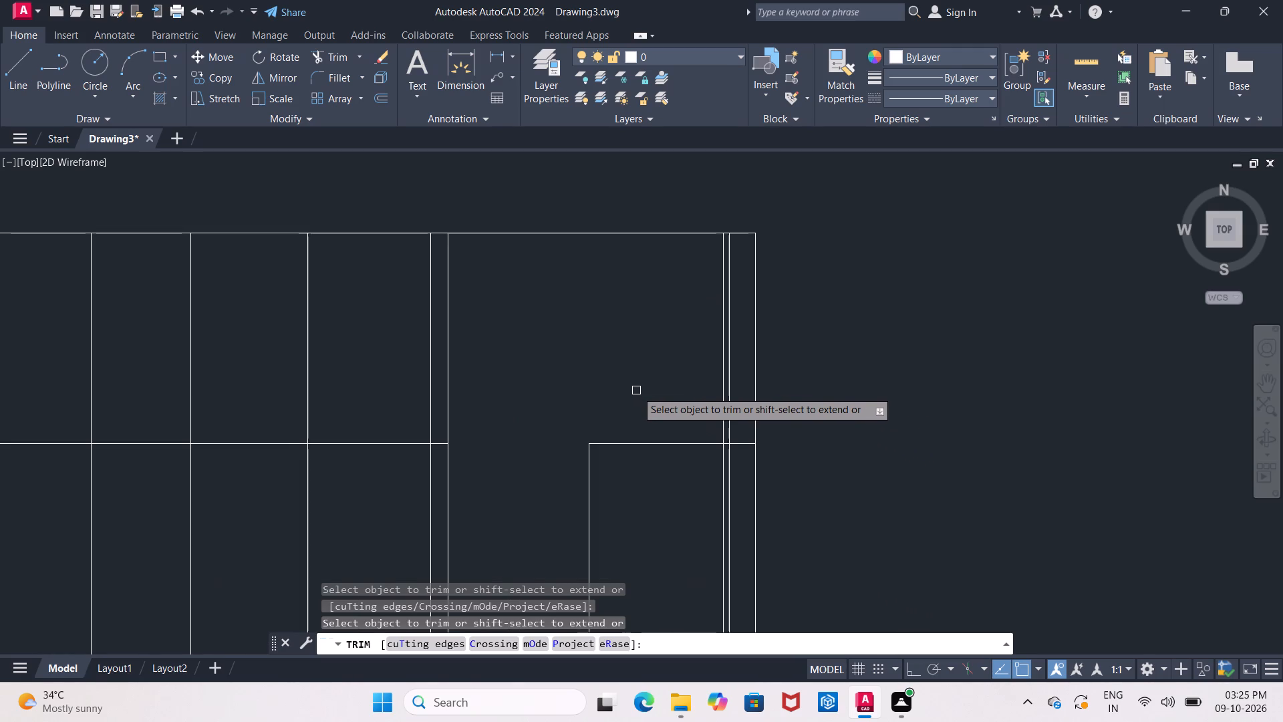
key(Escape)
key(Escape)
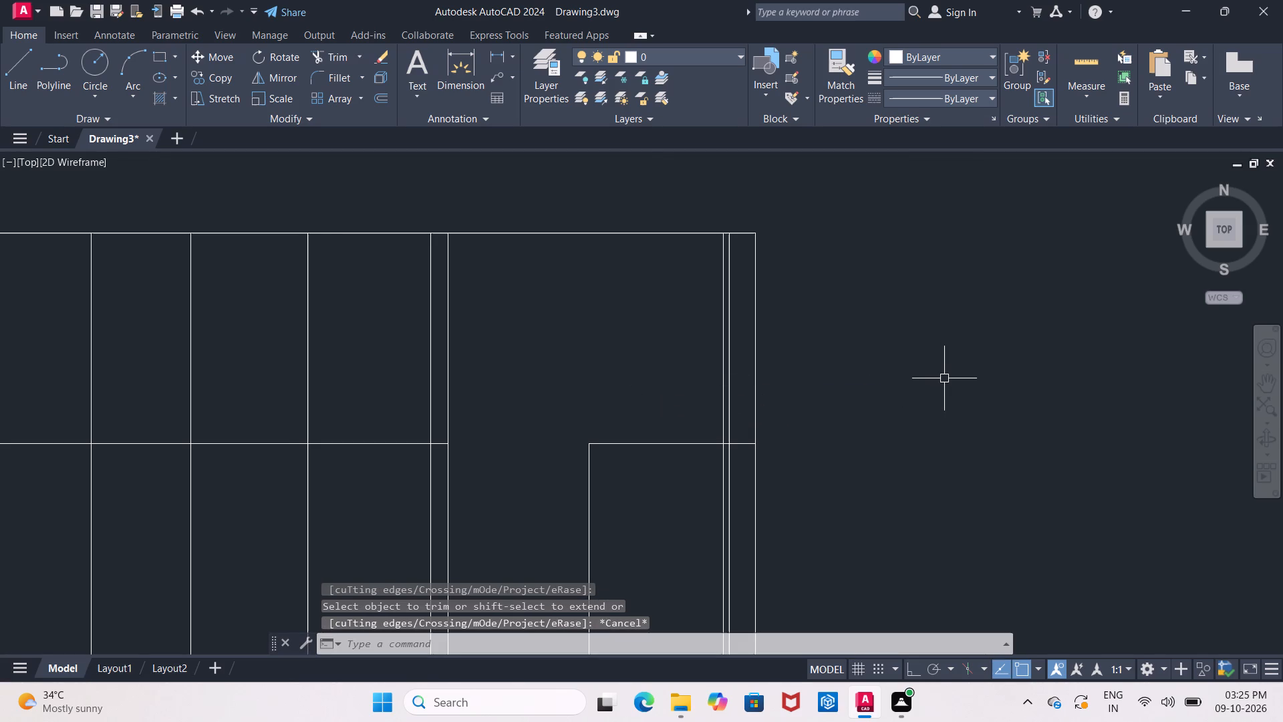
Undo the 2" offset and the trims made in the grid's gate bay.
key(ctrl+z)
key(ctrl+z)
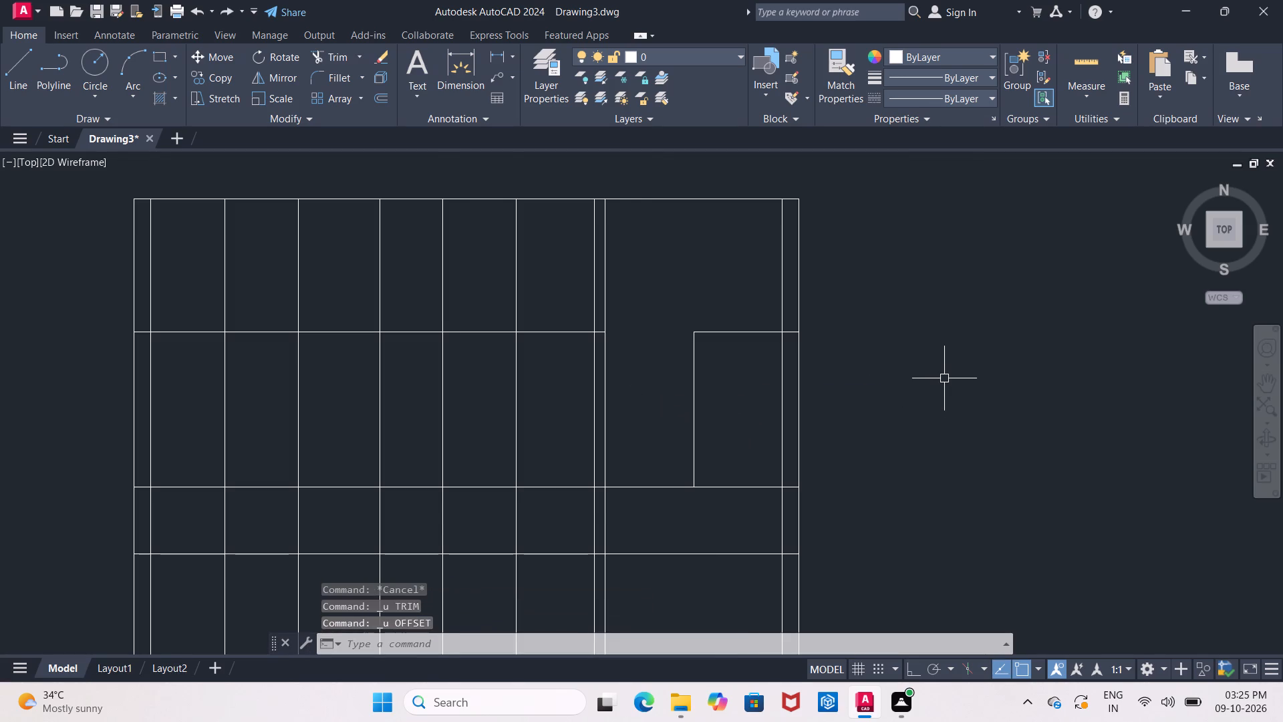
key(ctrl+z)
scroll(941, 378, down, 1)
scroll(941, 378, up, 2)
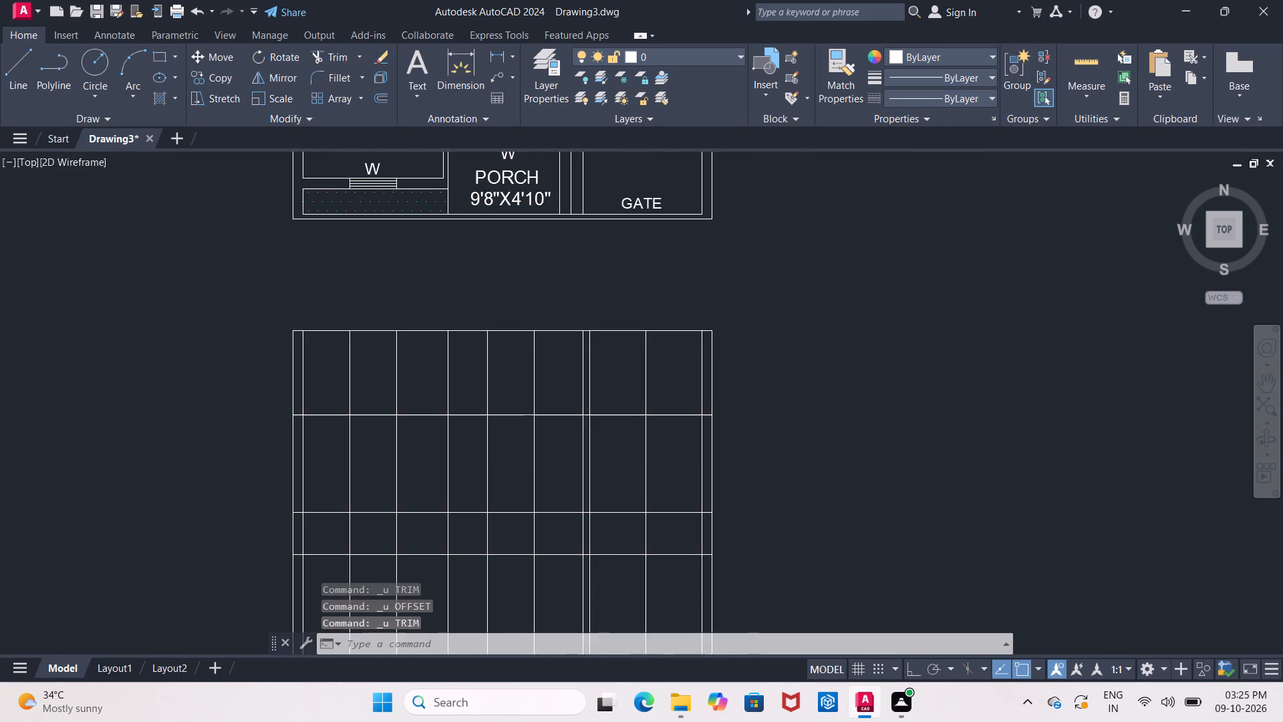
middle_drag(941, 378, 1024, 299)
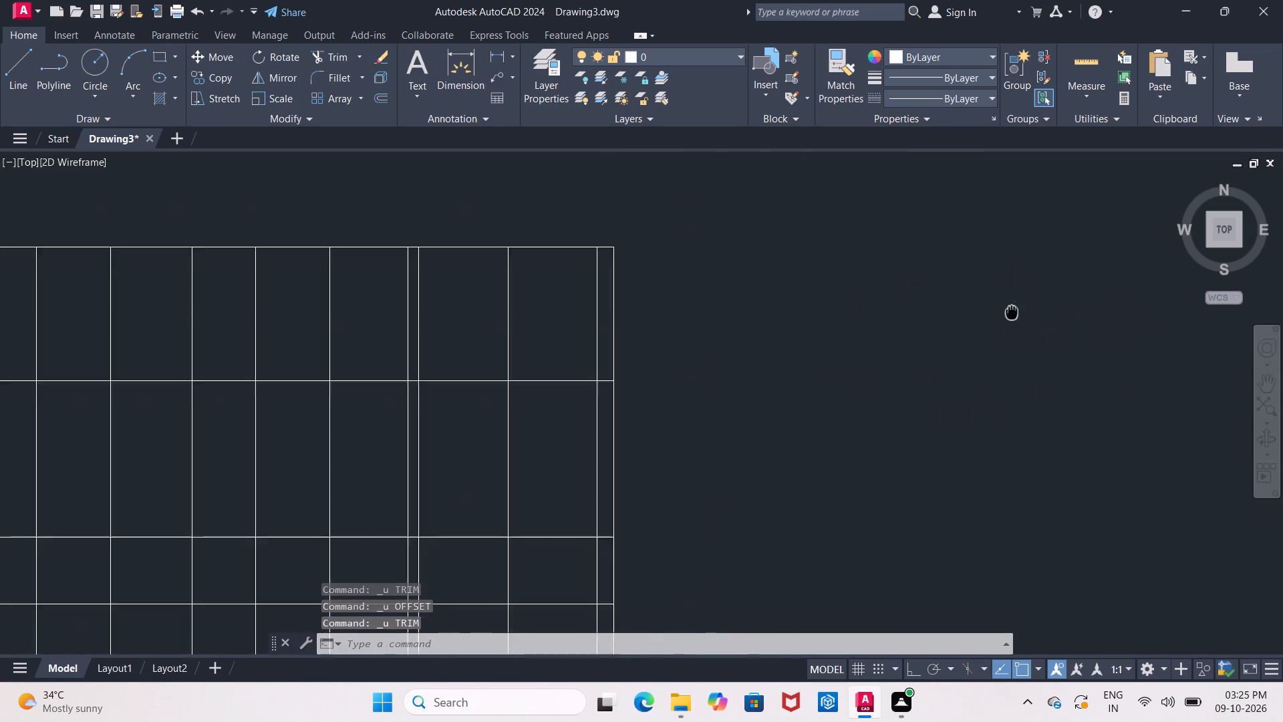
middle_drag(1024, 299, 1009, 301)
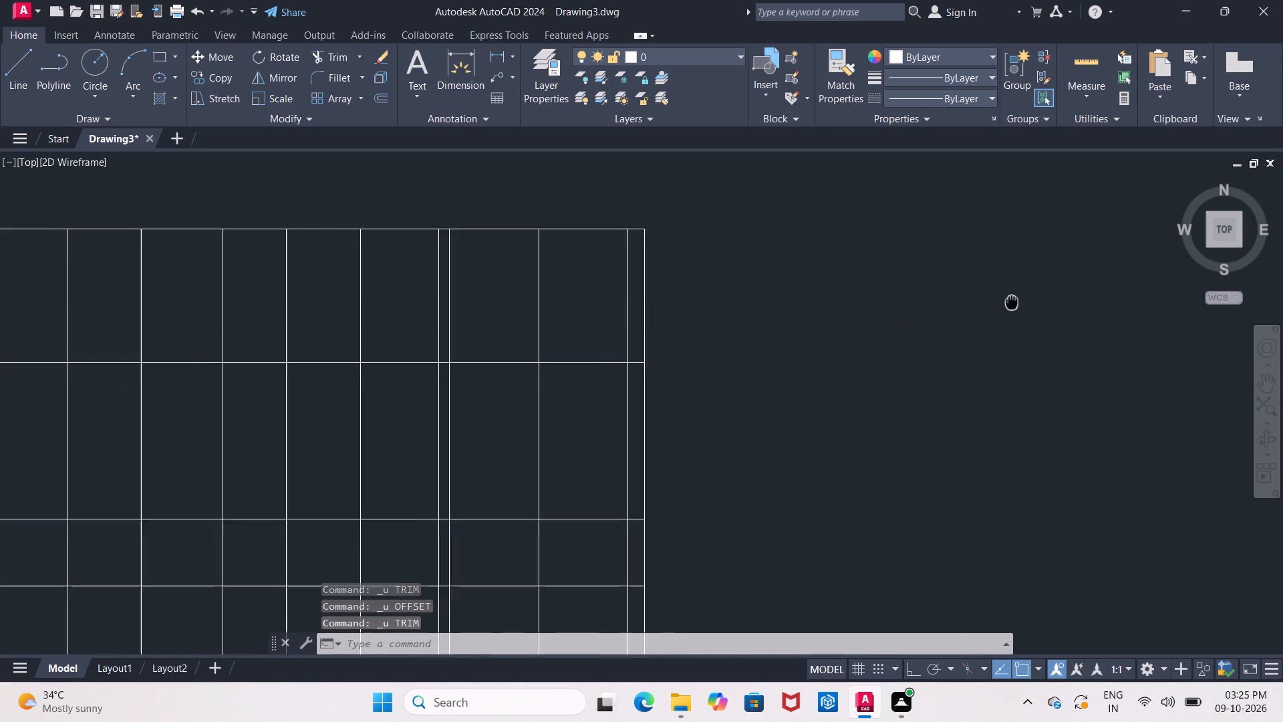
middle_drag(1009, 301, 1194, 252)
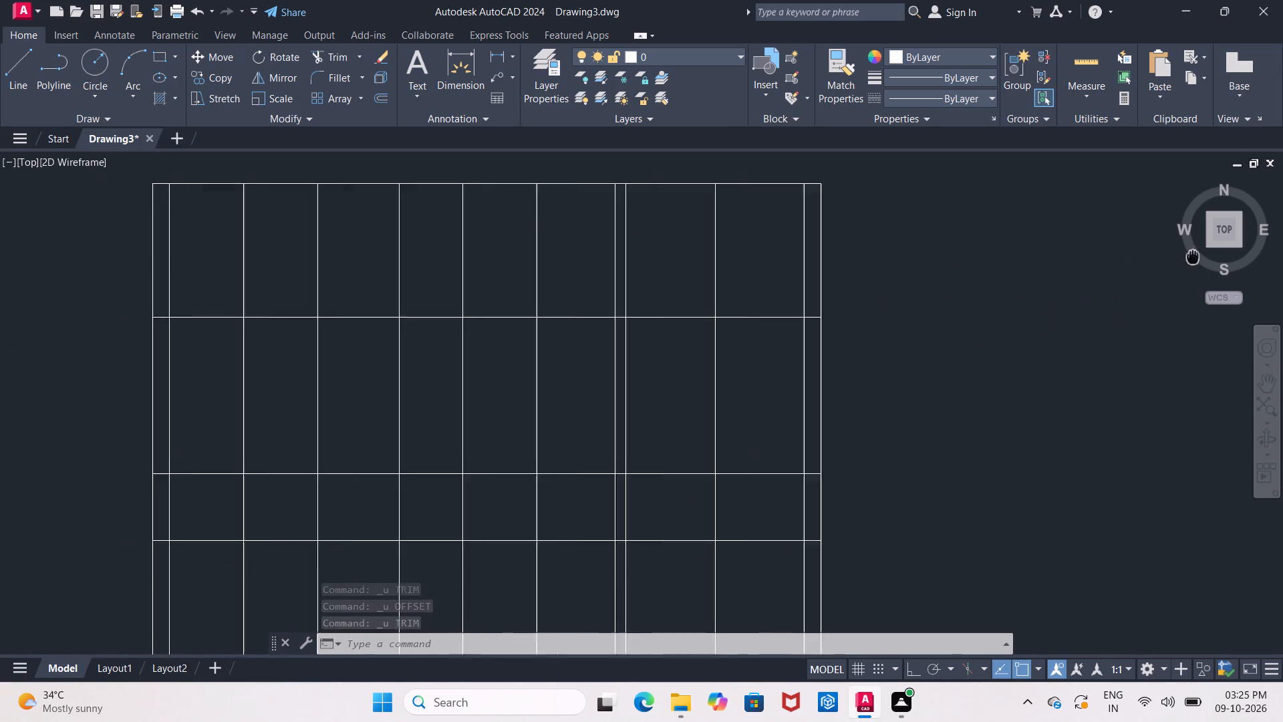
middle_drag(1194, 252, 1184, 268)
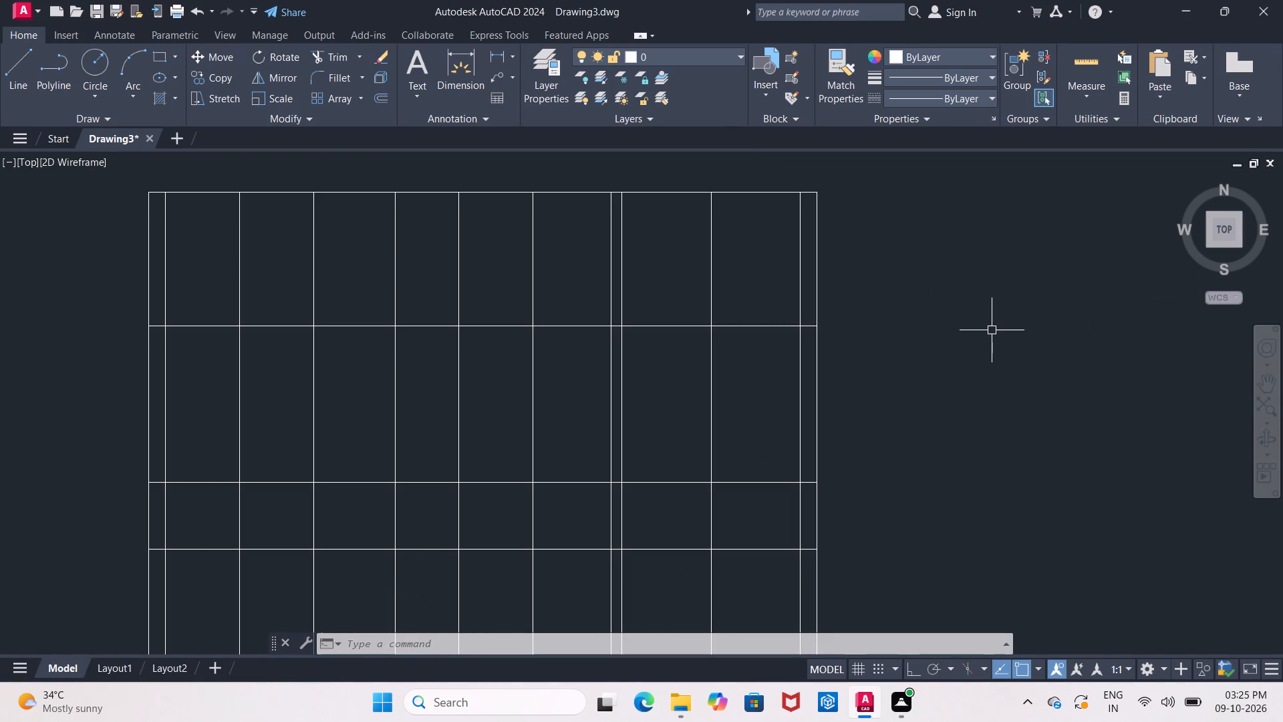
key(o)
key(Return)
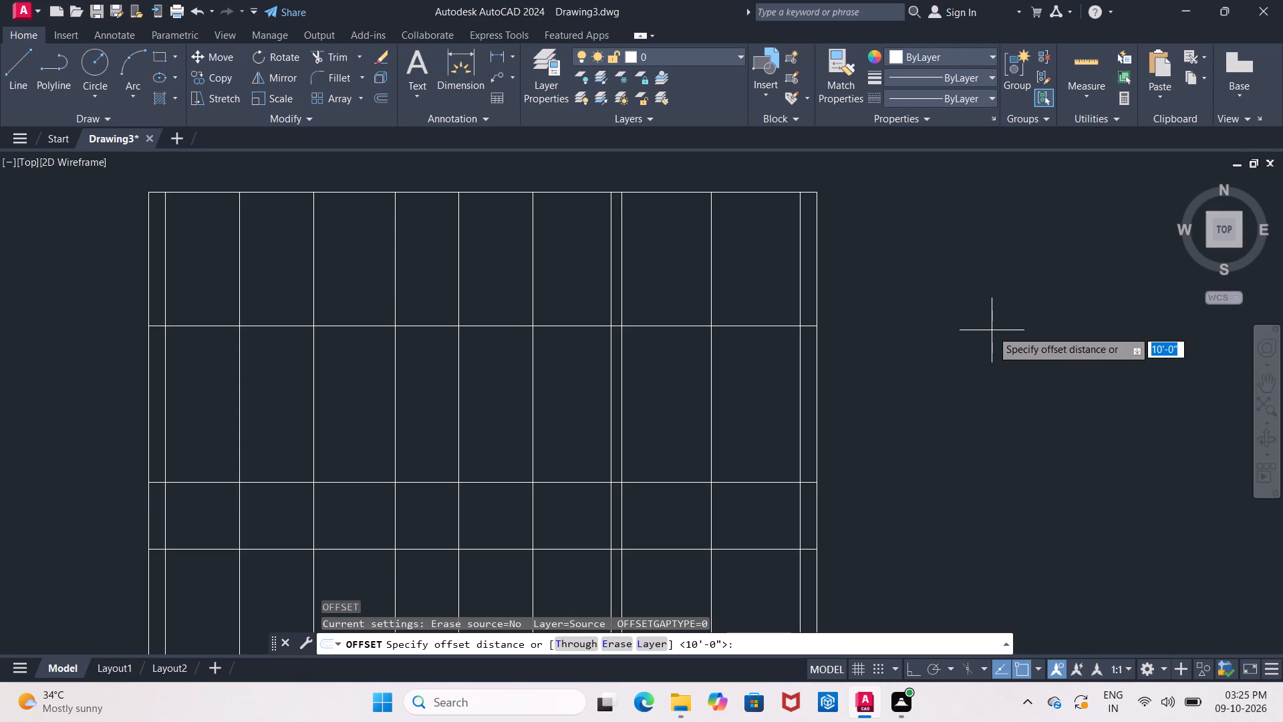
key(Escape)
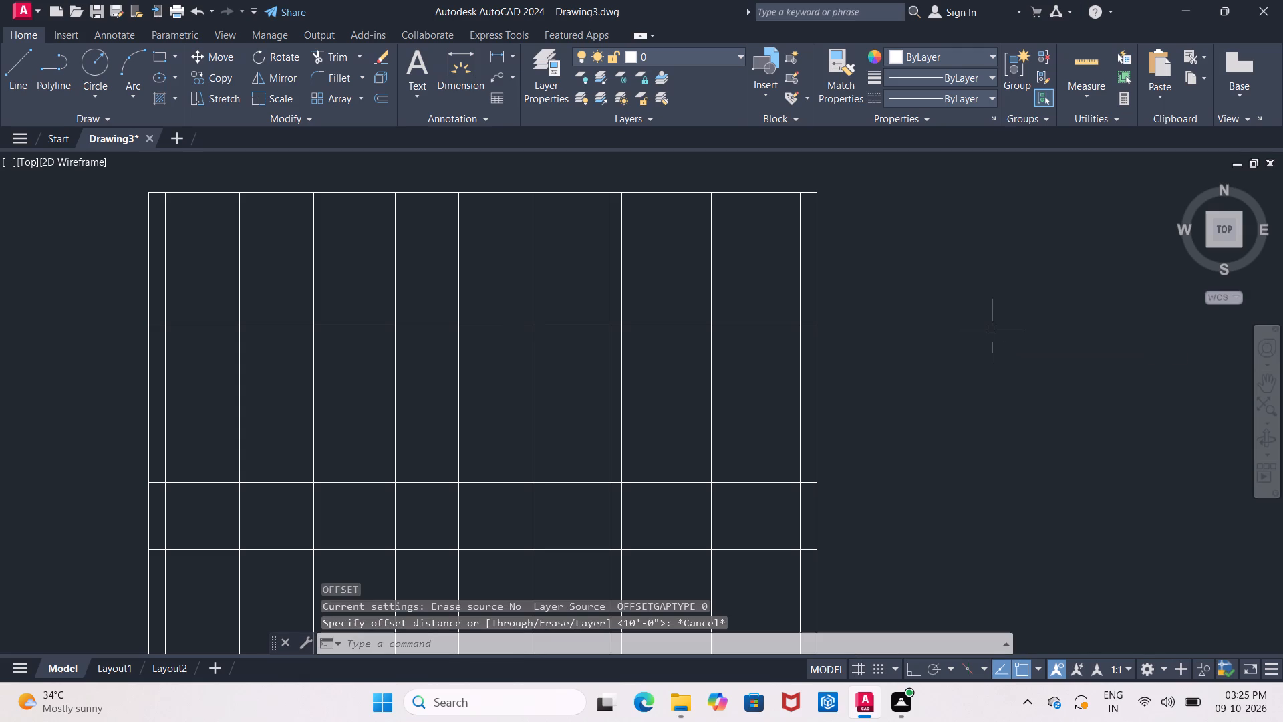
Trim the middle vertical line of the gate bay between the grid's top edge and the horizontal line below it.
text(TR)
key(Return)
key(Return)
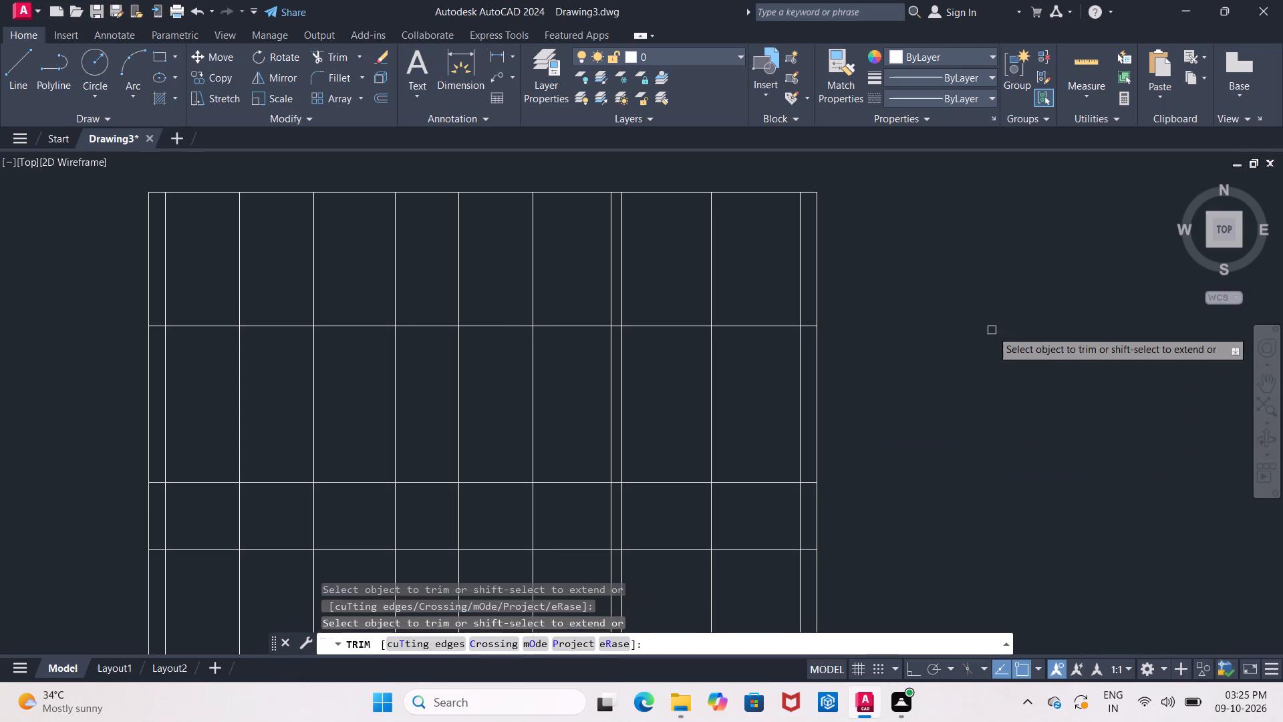
click(711, 274)
scroll(760, 360, up, 1)
middle_drag(760, 360, 752, 360)
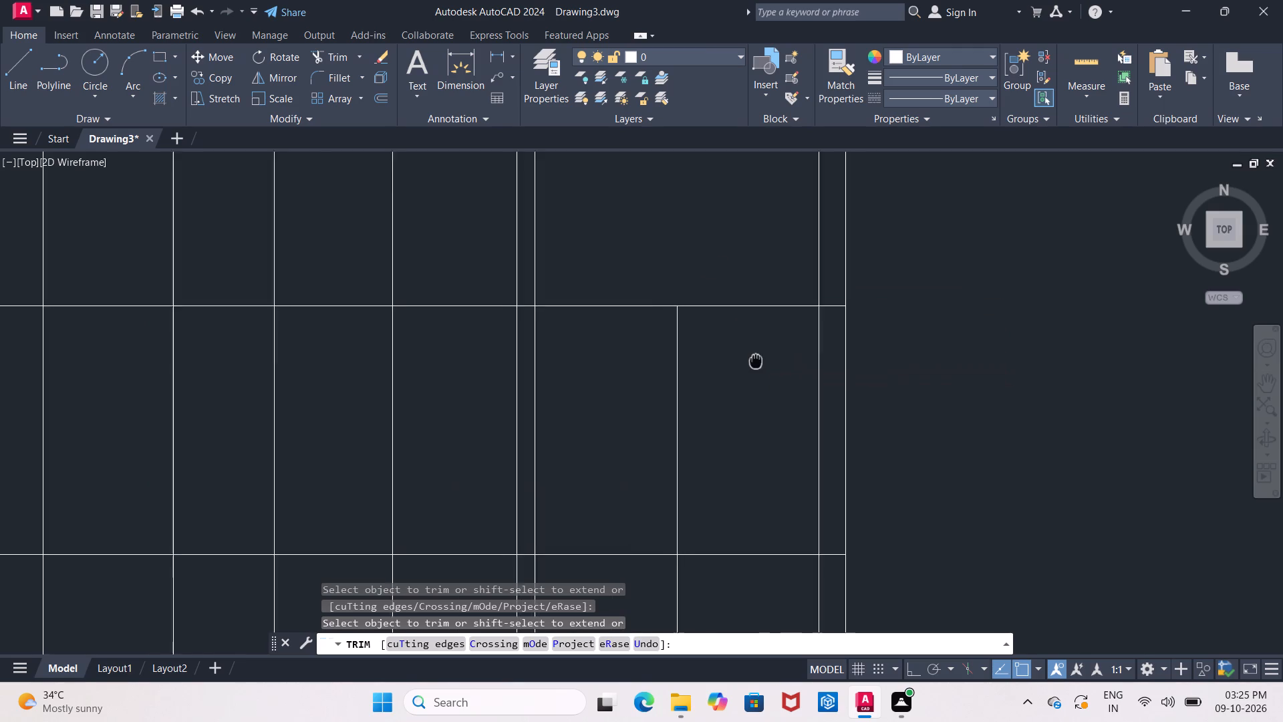
middle_drag(752, 360, 679, 362)
scroll(691, 344, down, 1)
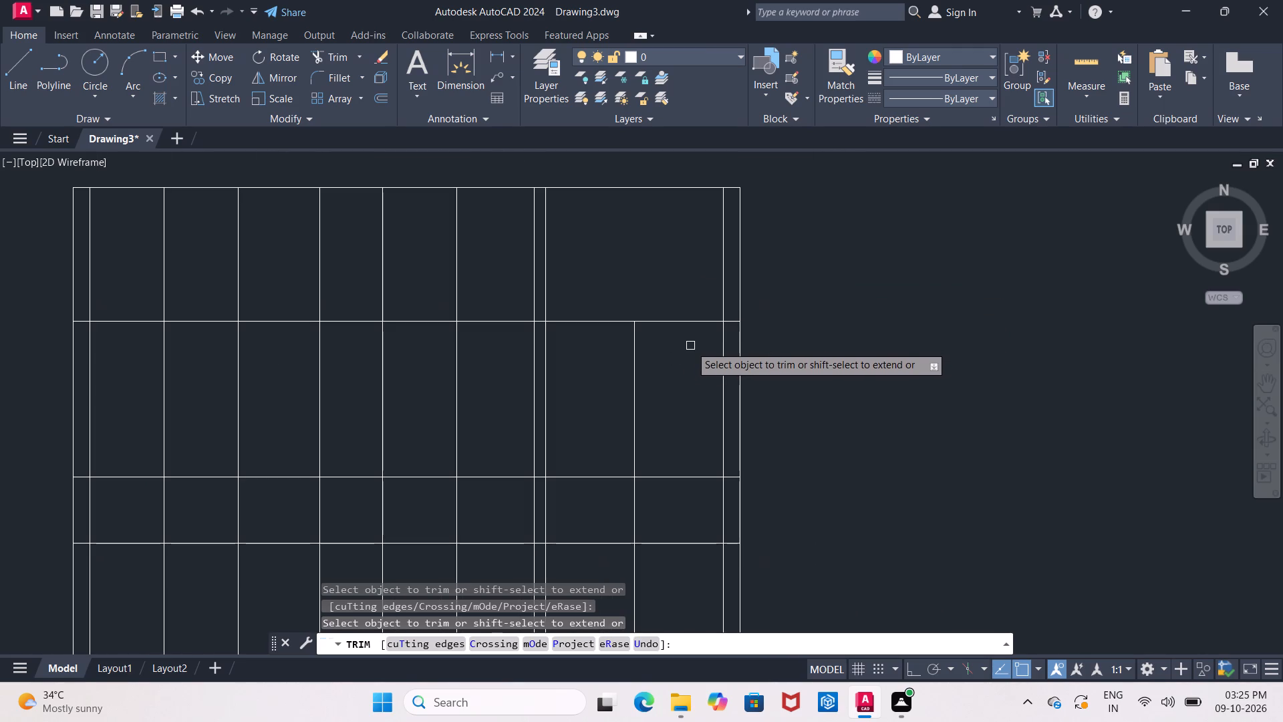
key(Escape)
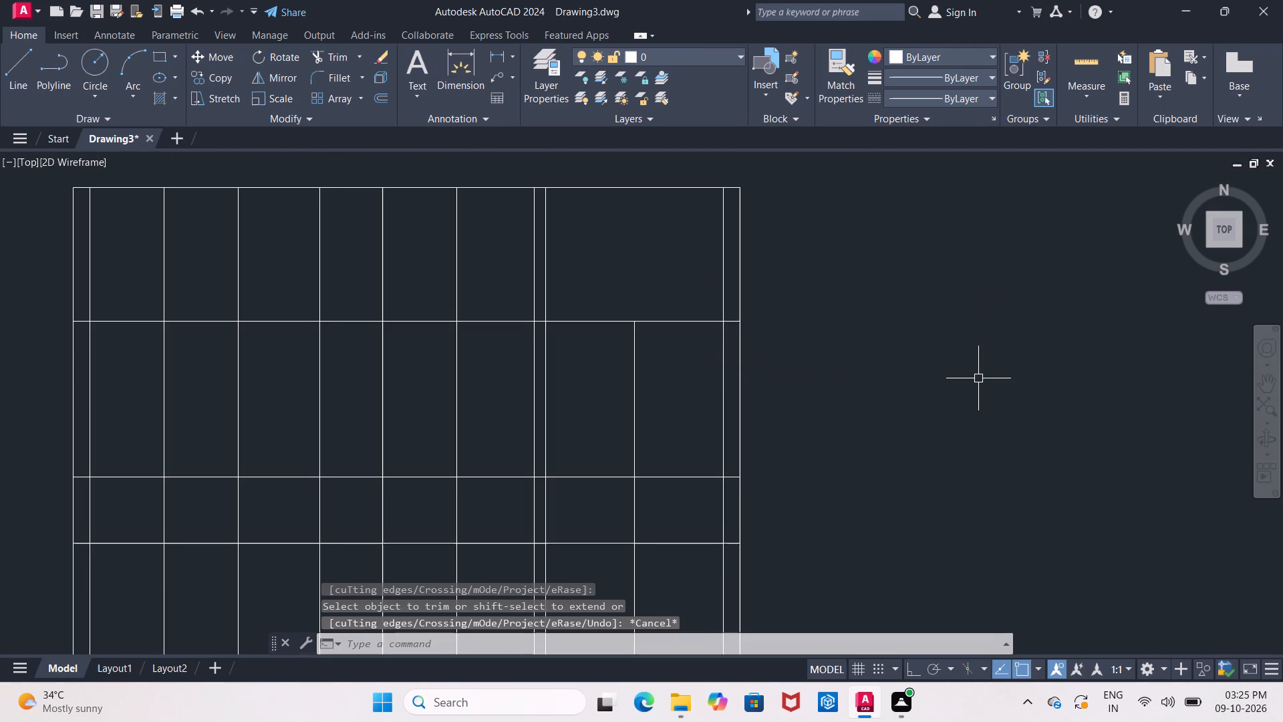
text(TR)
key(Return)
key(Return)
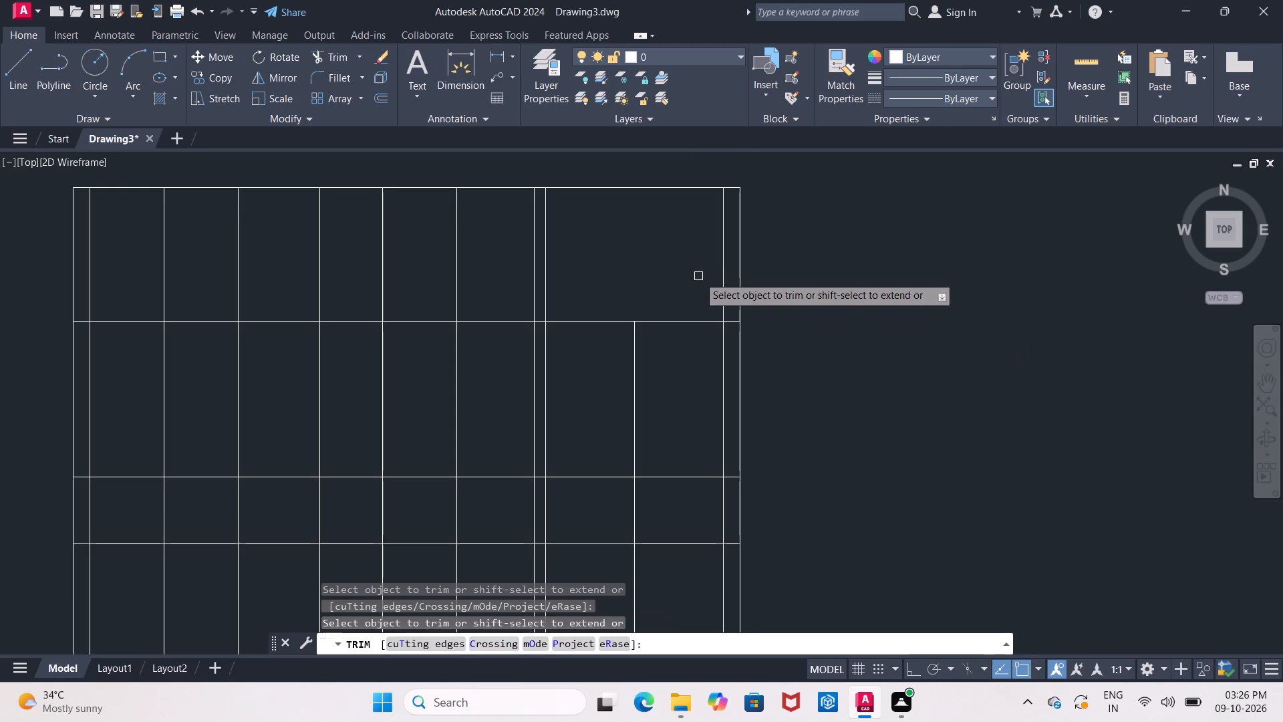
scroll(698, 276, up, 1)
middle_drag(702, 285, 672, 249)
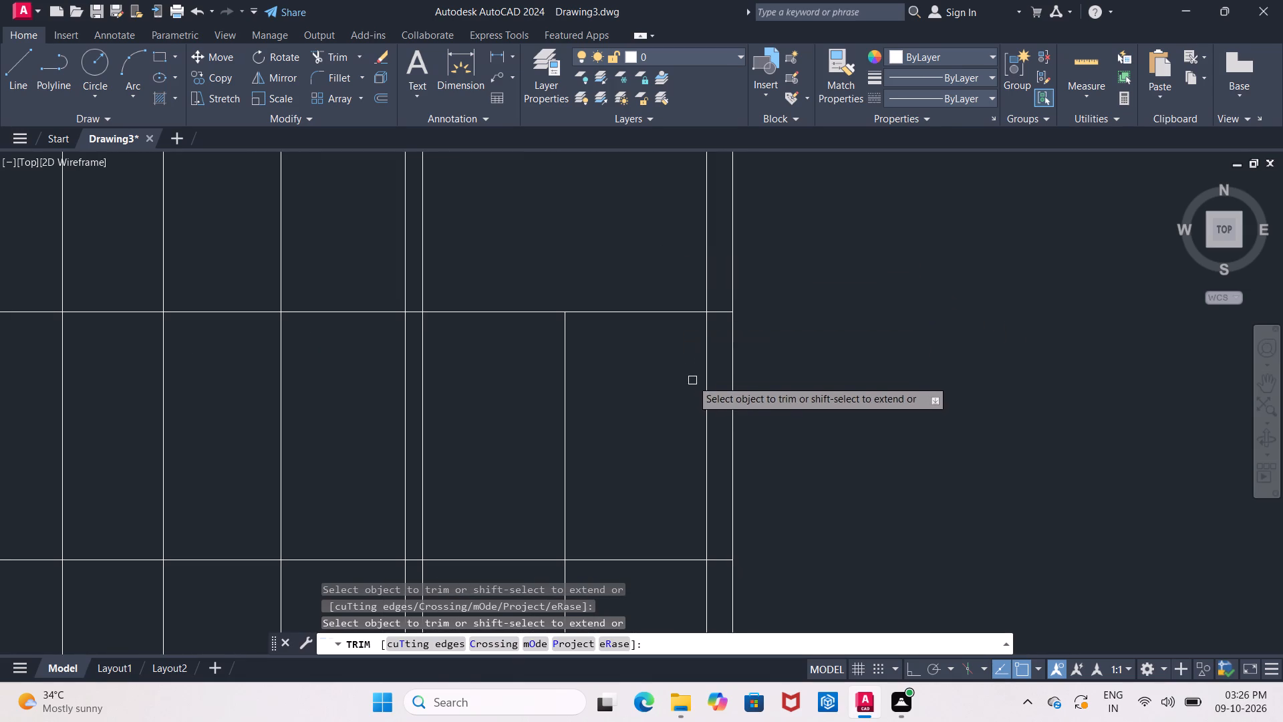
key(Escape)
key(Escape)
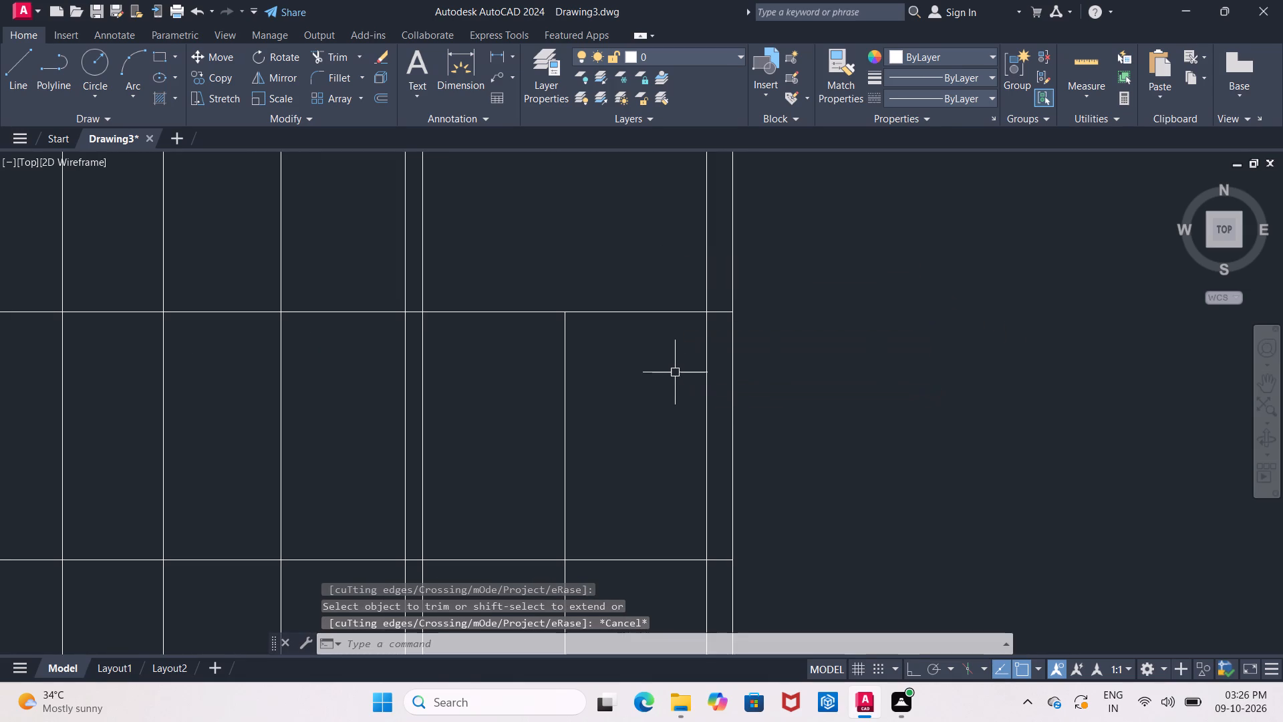
Offset the inner vertical line at the grid's right edge 2" inward, into the gate bay.
key(o)
key(Return)
key(2)
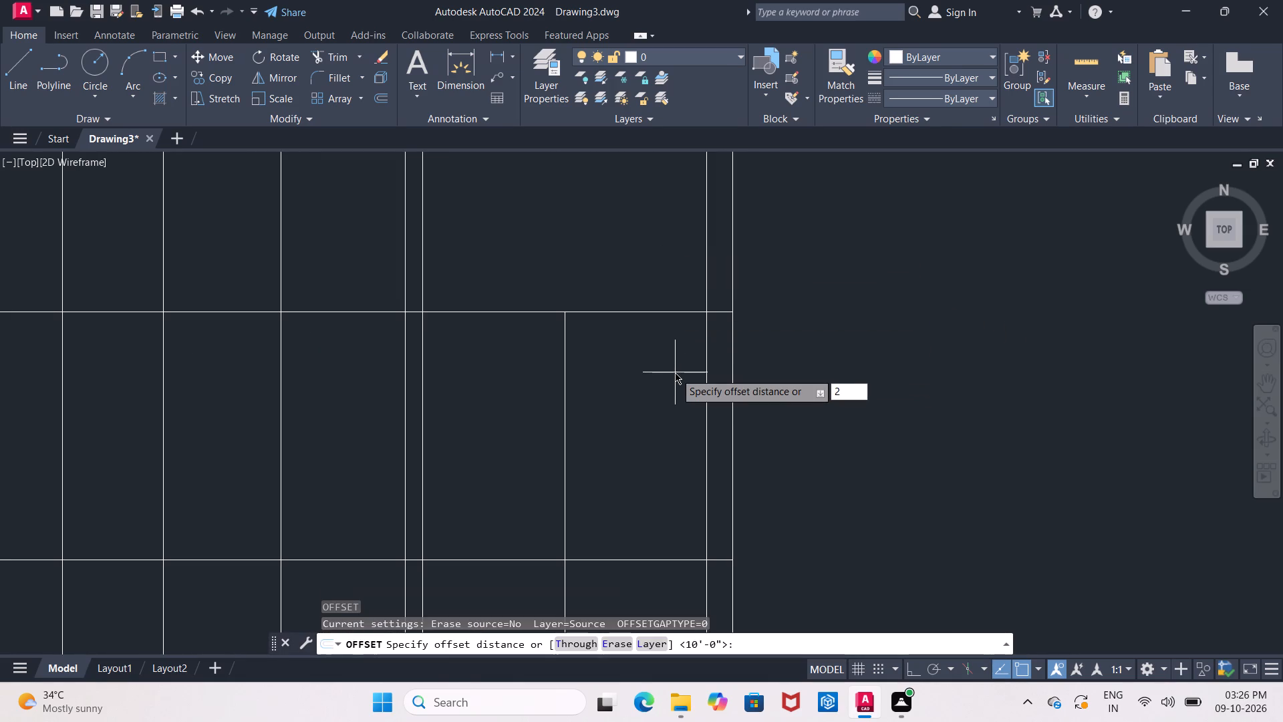
key(shift+quotedbl)
key(Return)
click(704, 417)
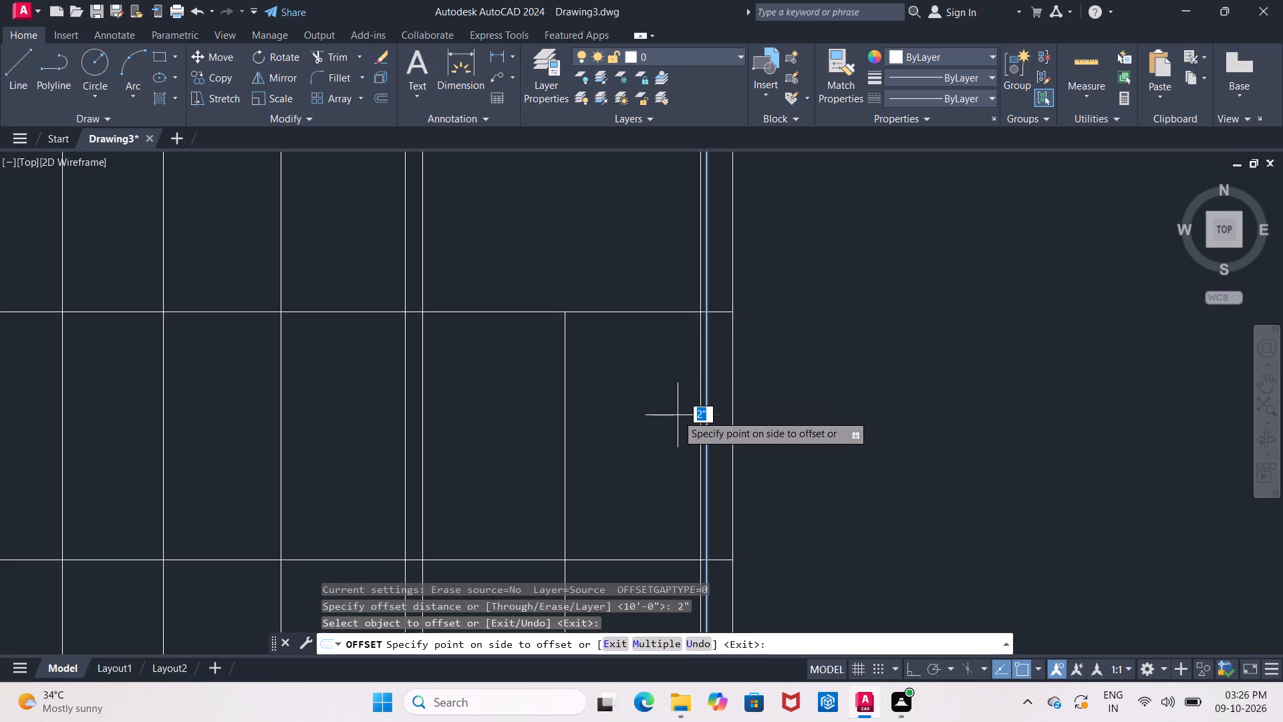
click(664, 412)
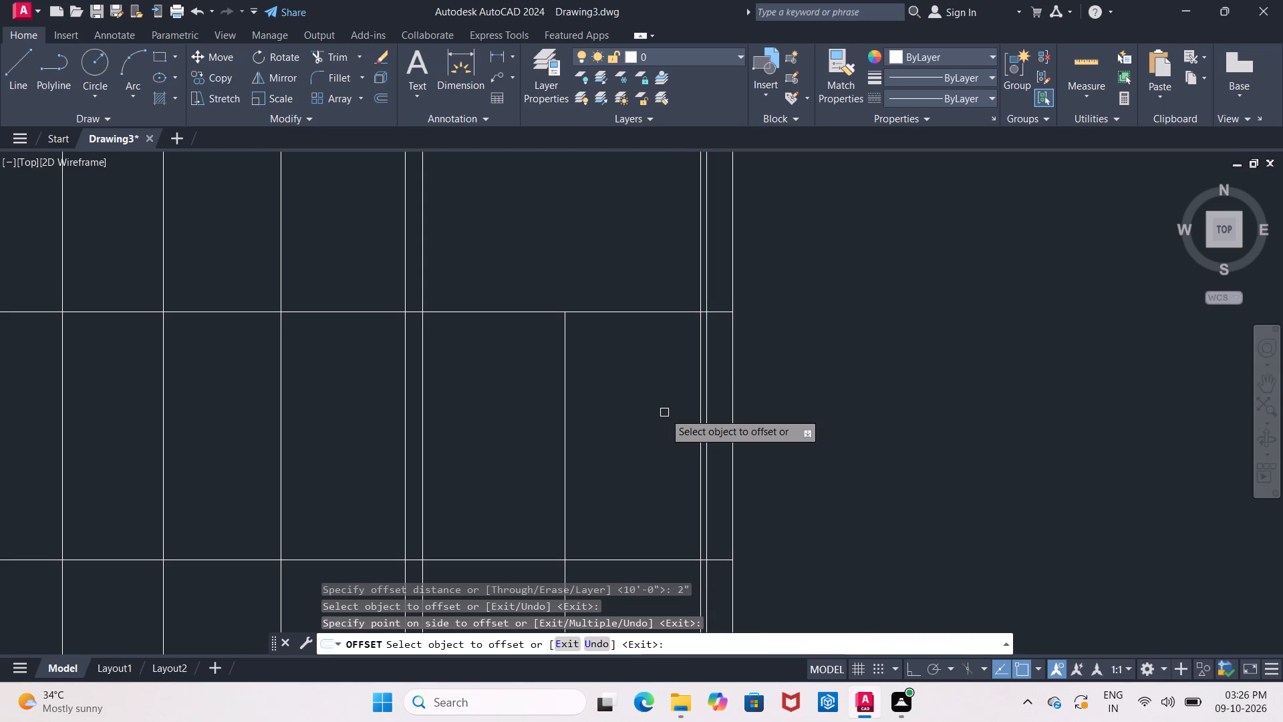
Trim the new gate-bay offset line above the upper horizontal line, and the short horizontal piece between it and the inner vertical line.
key(Escape)
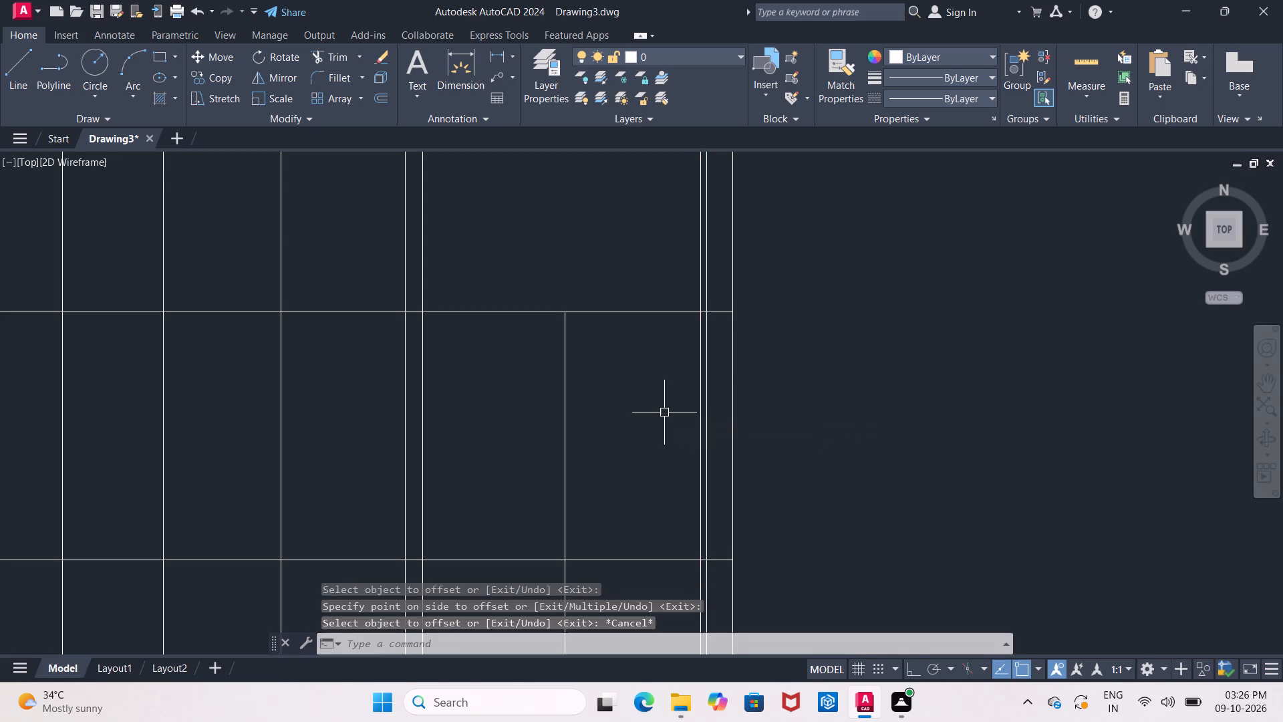
text(TR)
key(Return)
key(Return)
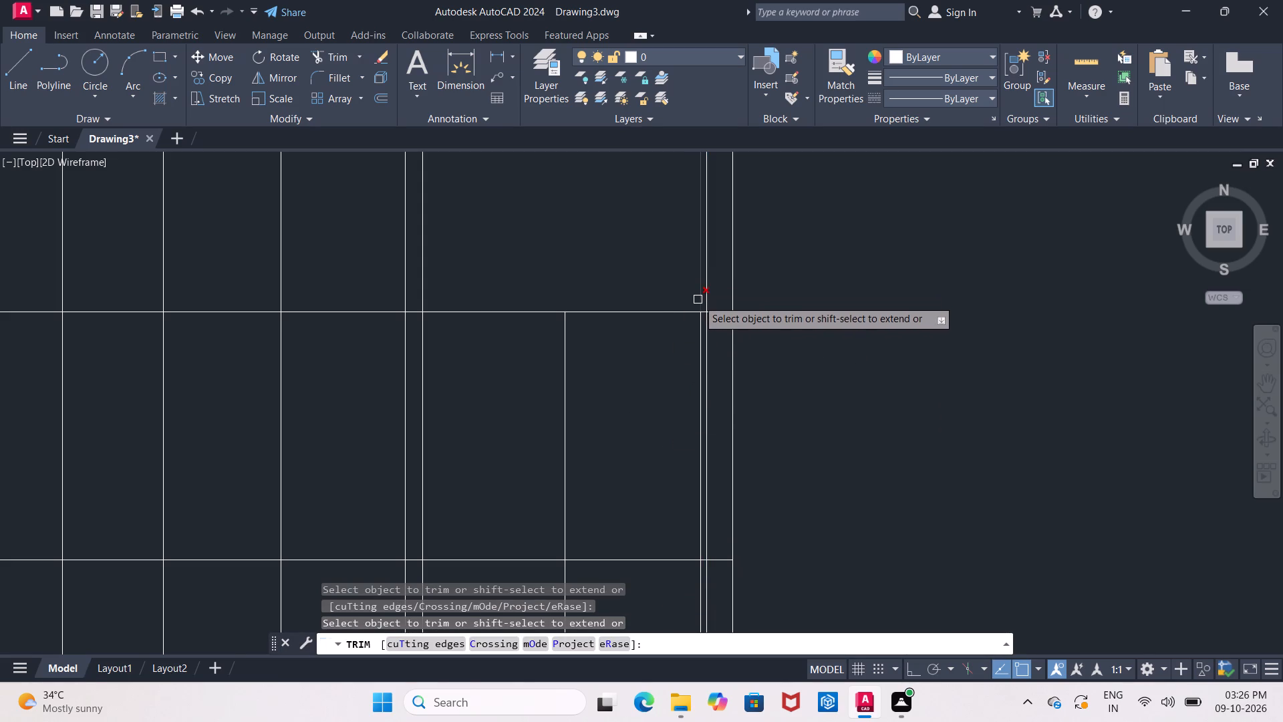
click(698, 299)
middle_drag(677, 270, 714, 321)
scroll(716, 345, up, 2)
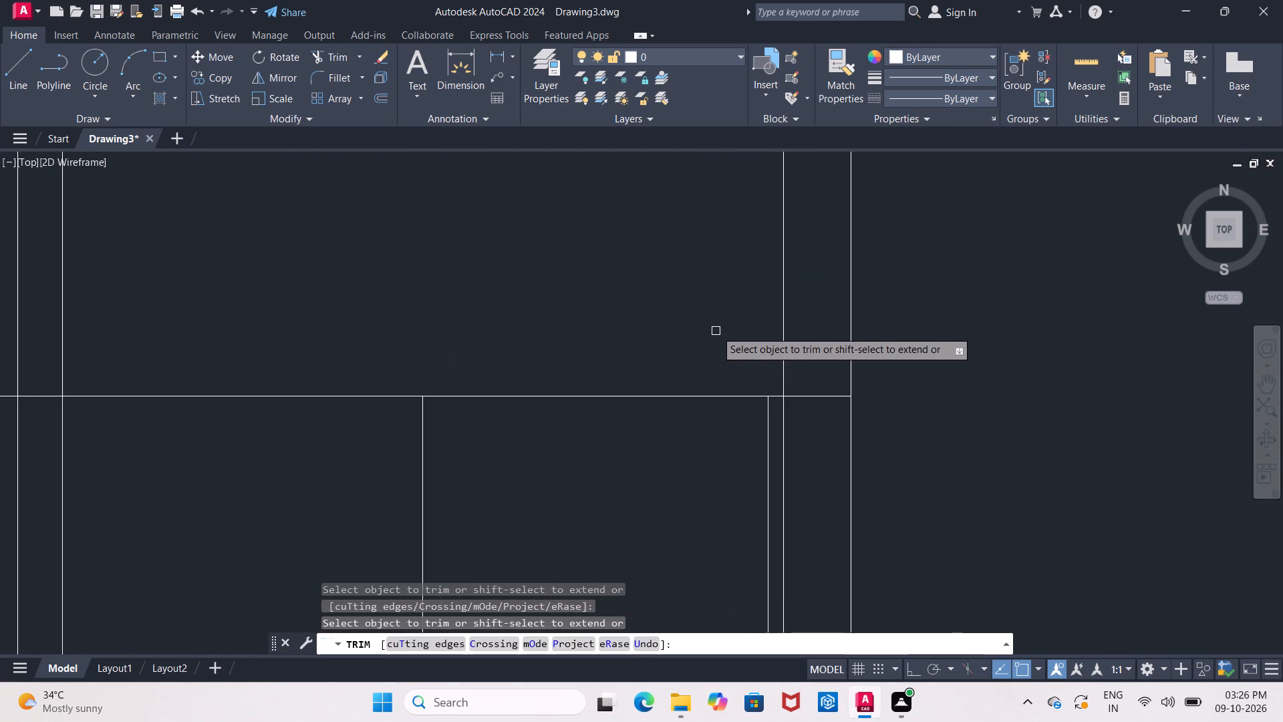
middle_drag(716, 330, 678, 247)
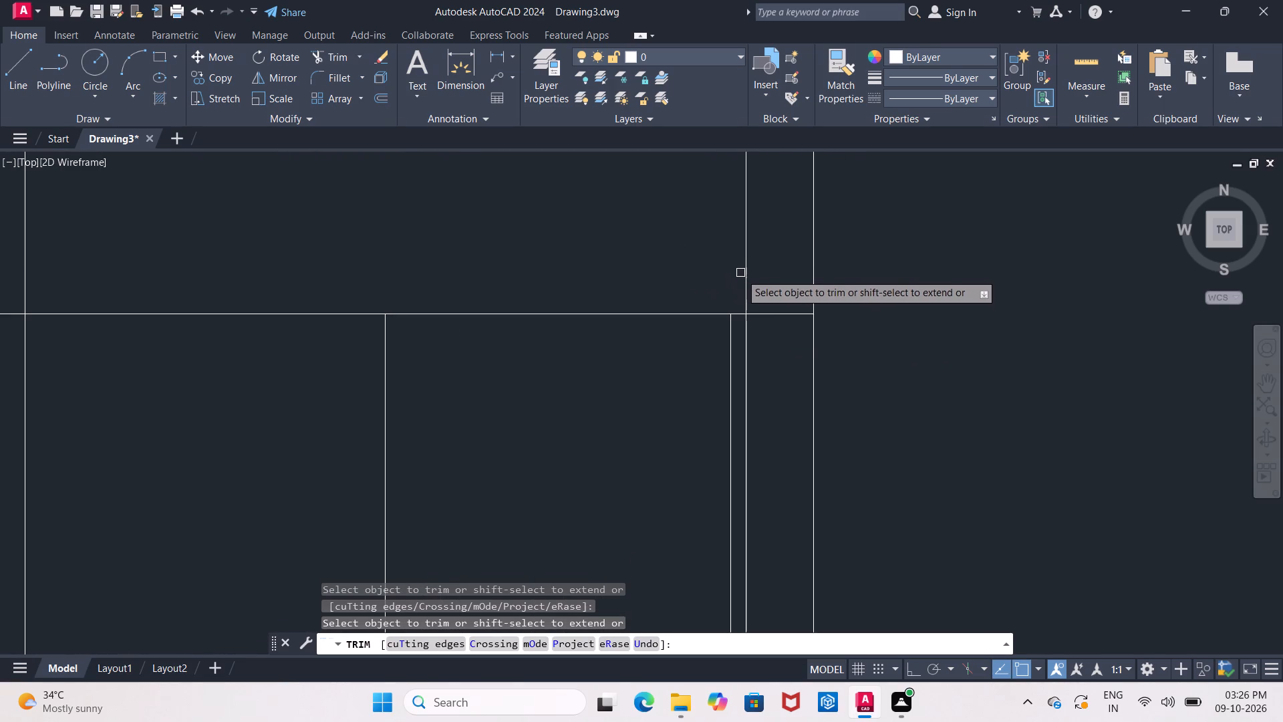
scroll(740, 275, down, 1)
scroll(739, 275, up, 2)
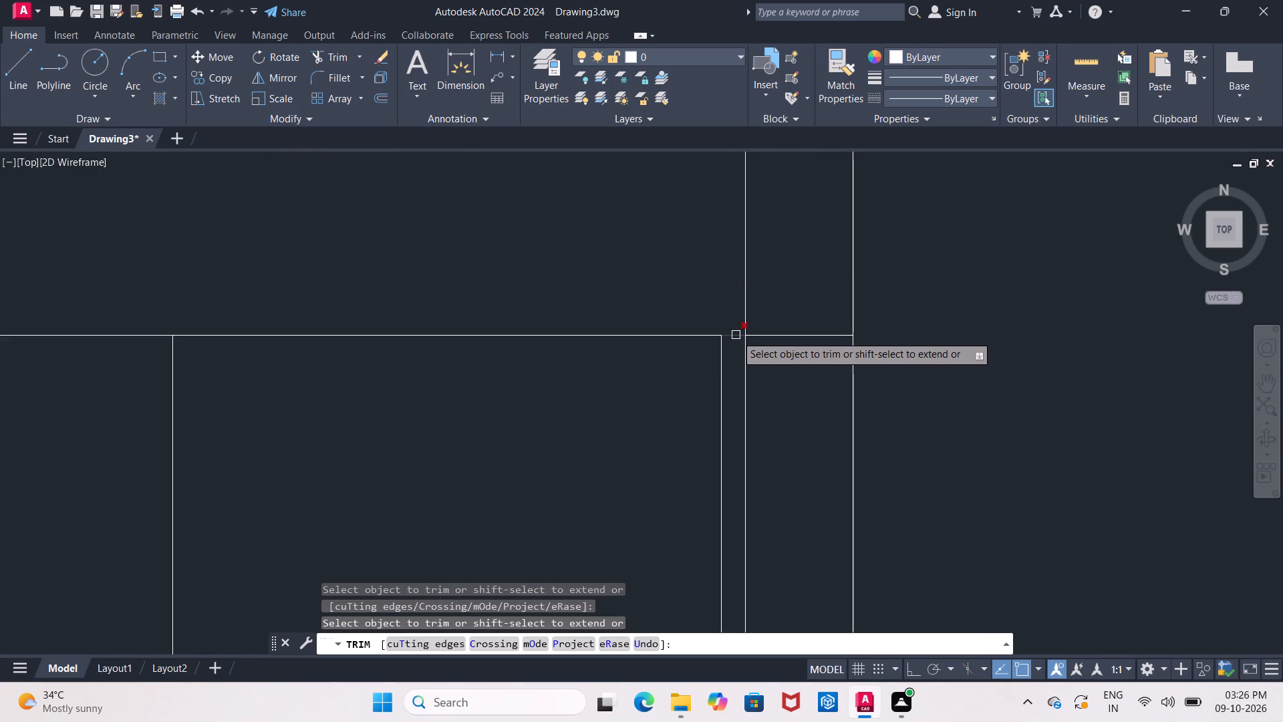
click(736, 335)
scroll(736, 335, down, 3)
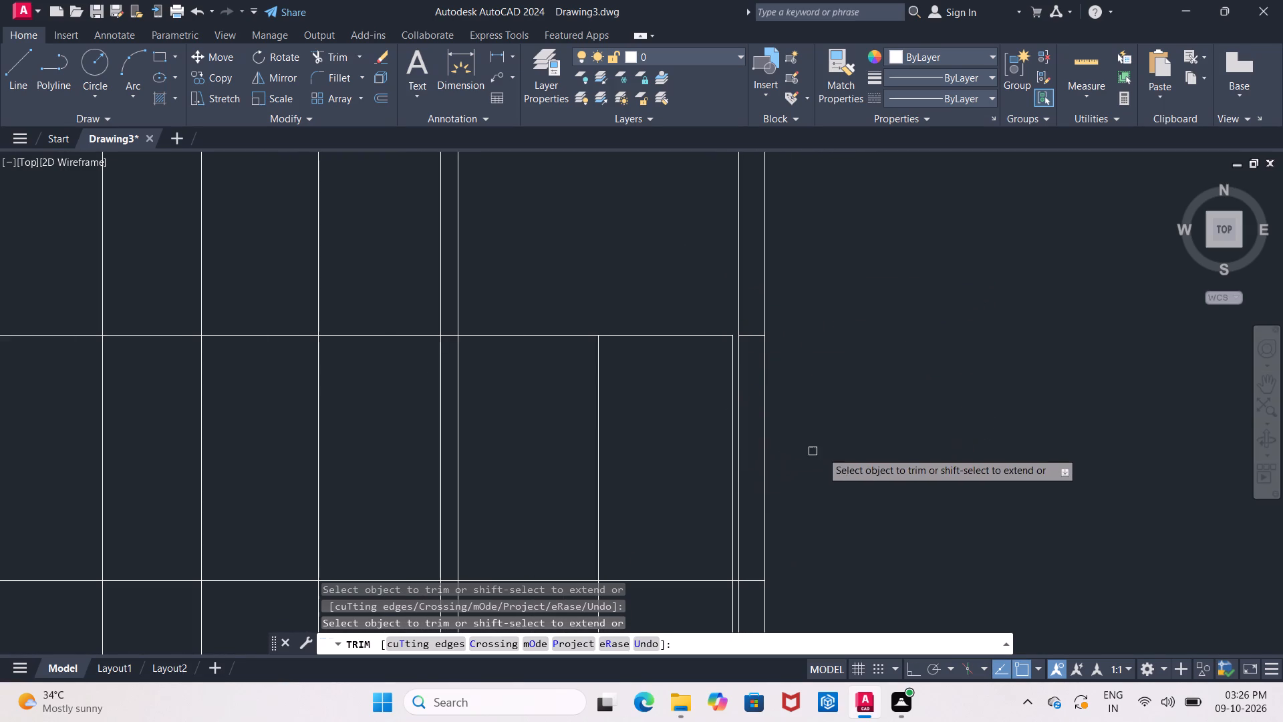
middle_drag(883, 447, 935, 390)
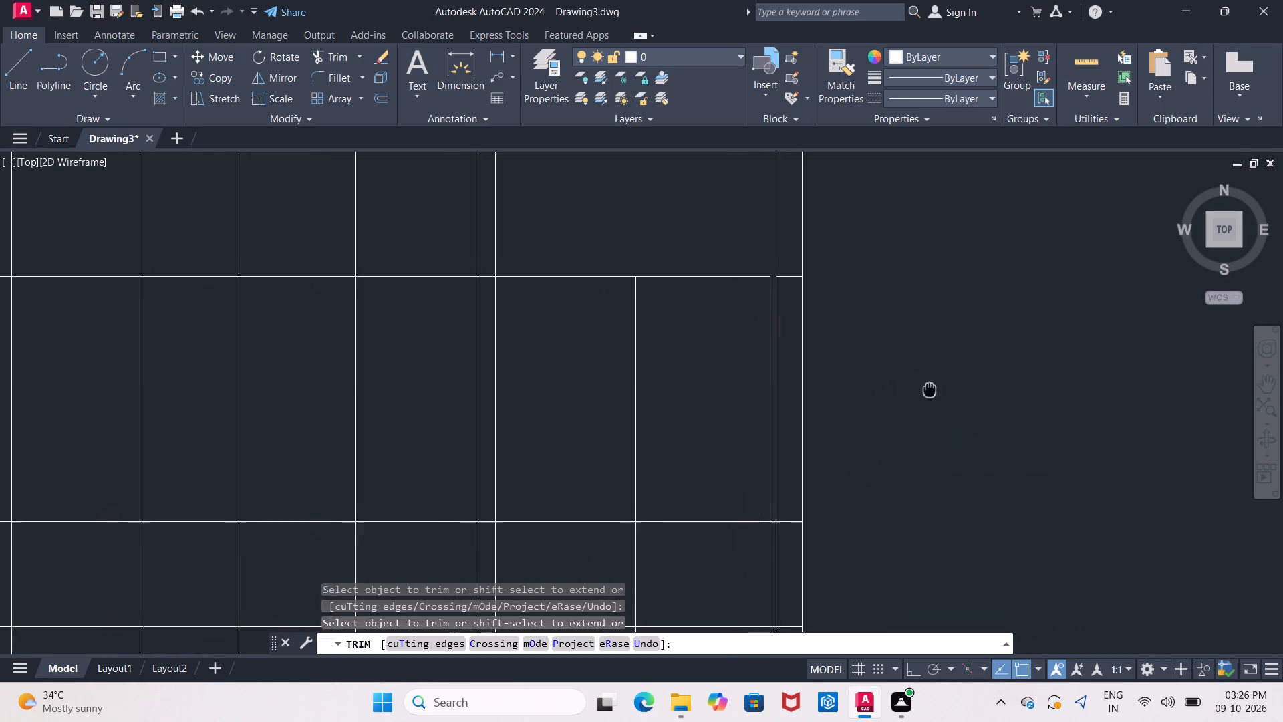
middle_drag(935, 390, 940, 390)
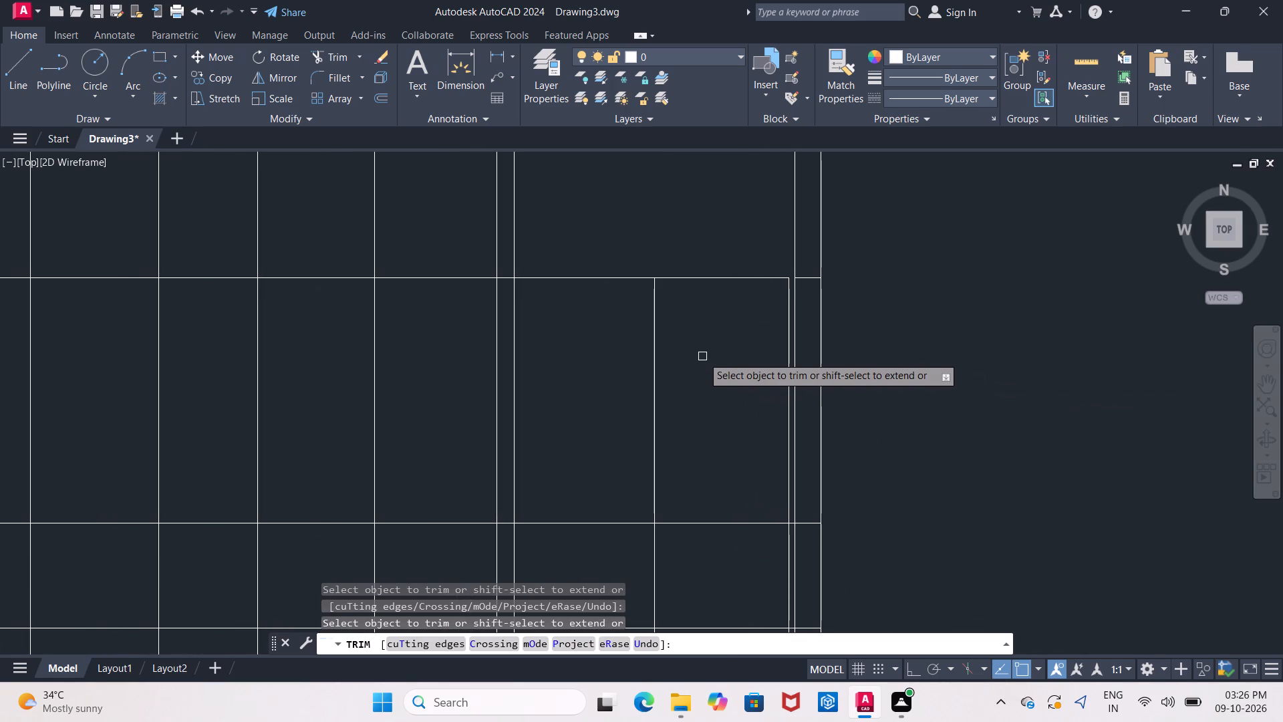
middle_drag(707, 332, 720, 366)
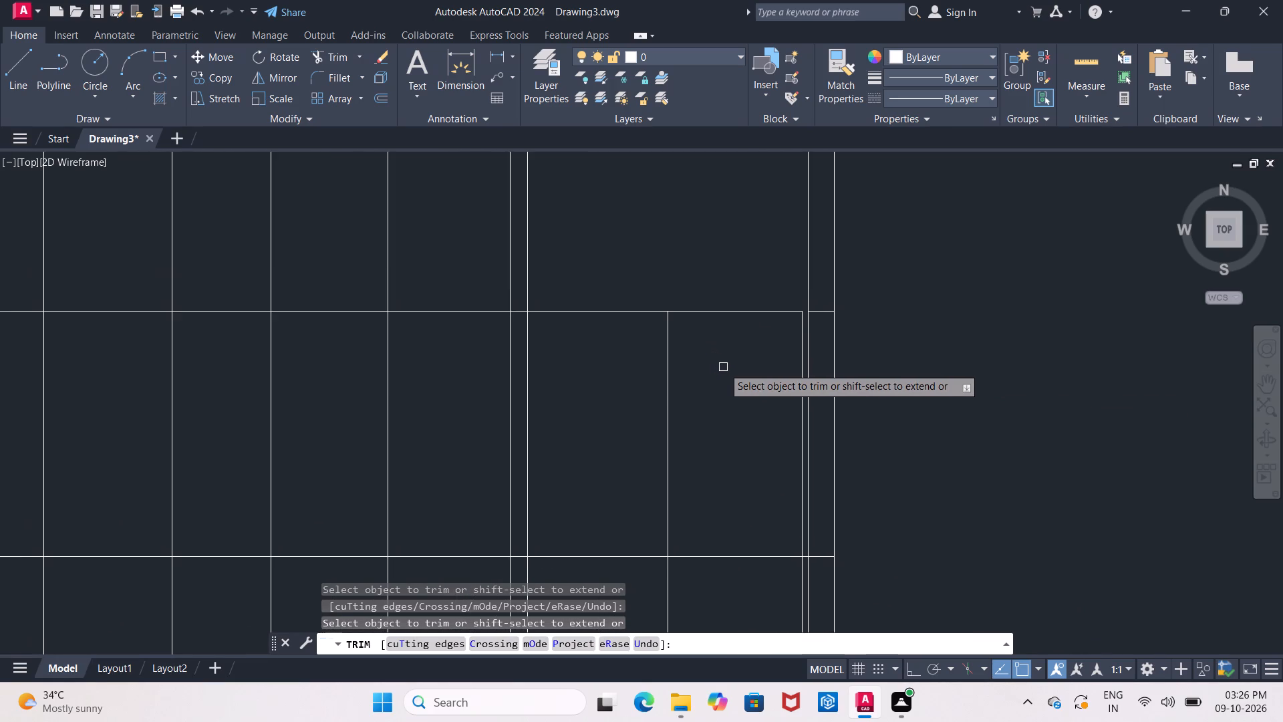
middle_drag(729, 372, 805, 428)
scroll(807, 425, down, 2)
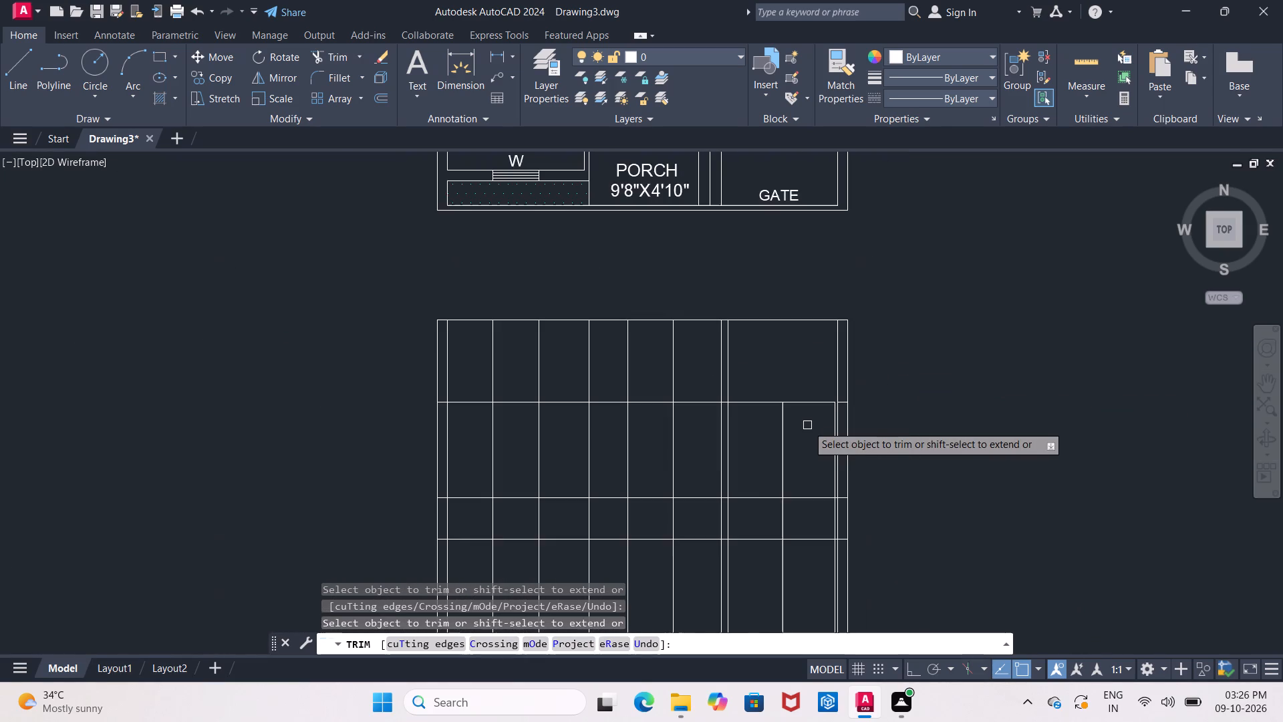
scroll(807, 425, down, 1)
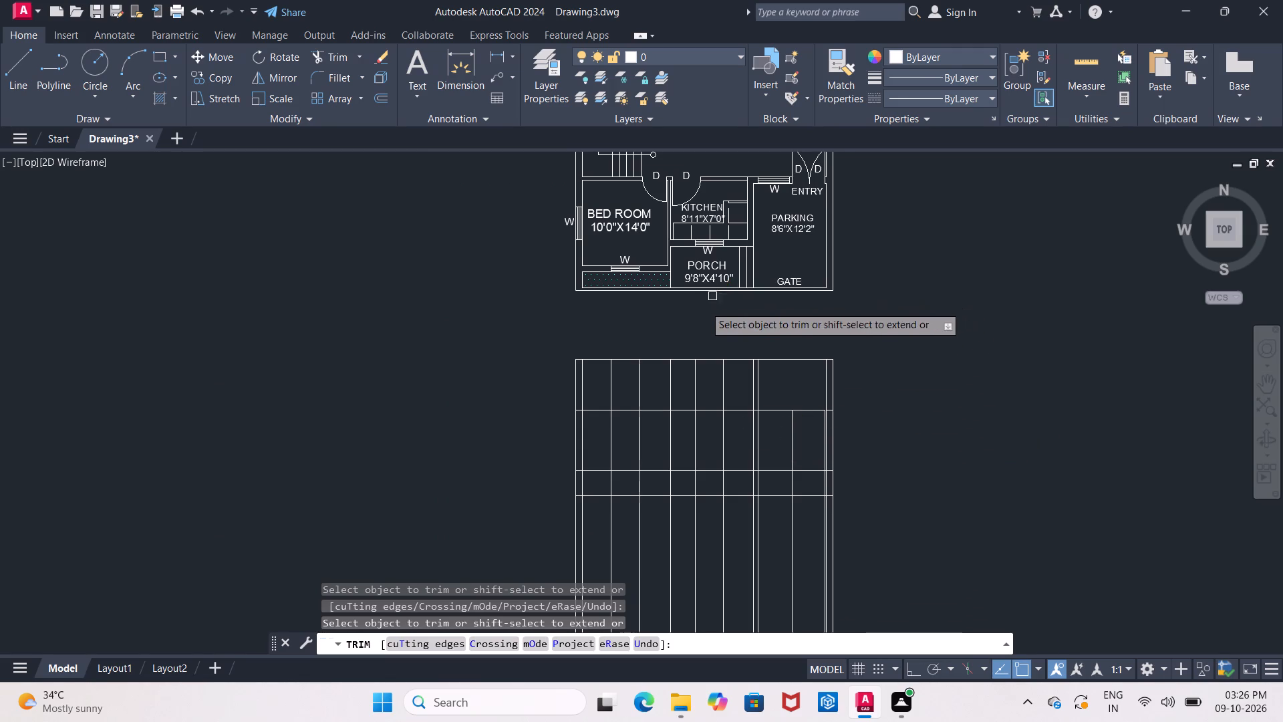
scroll(710, 319, up, 2)
middle_drag(712, 322, 722, 382)
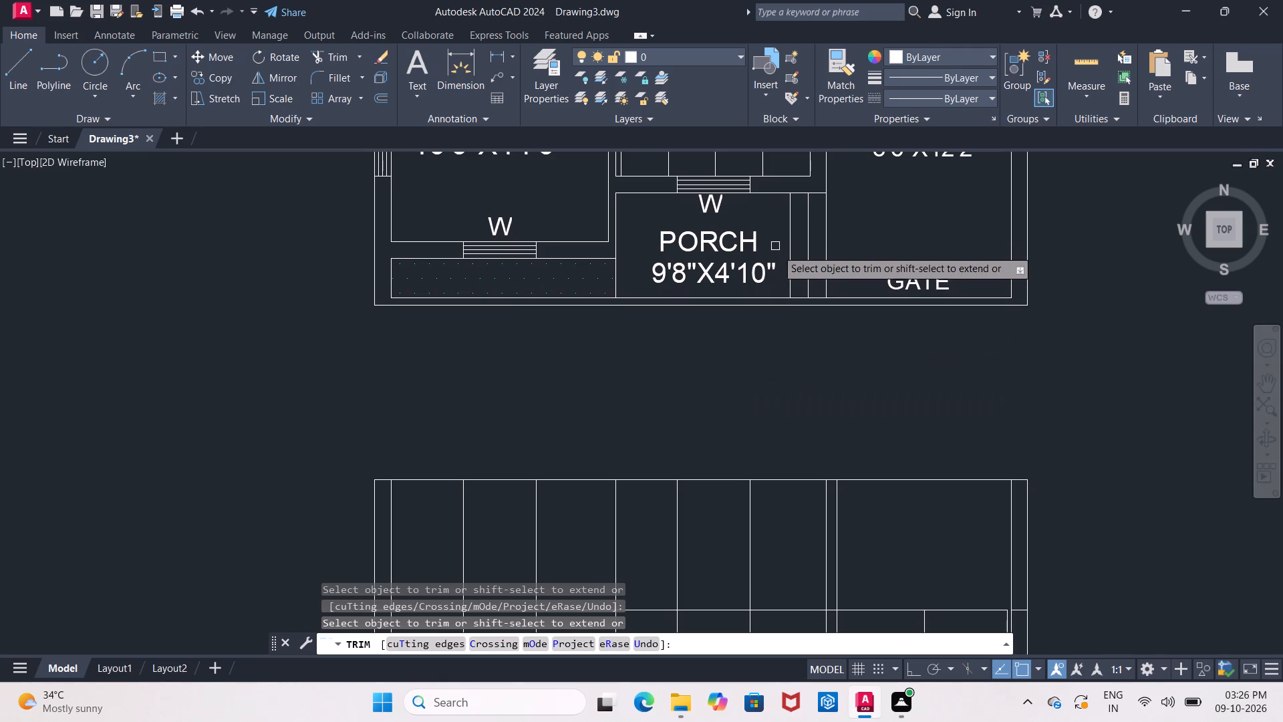
key(Escape)
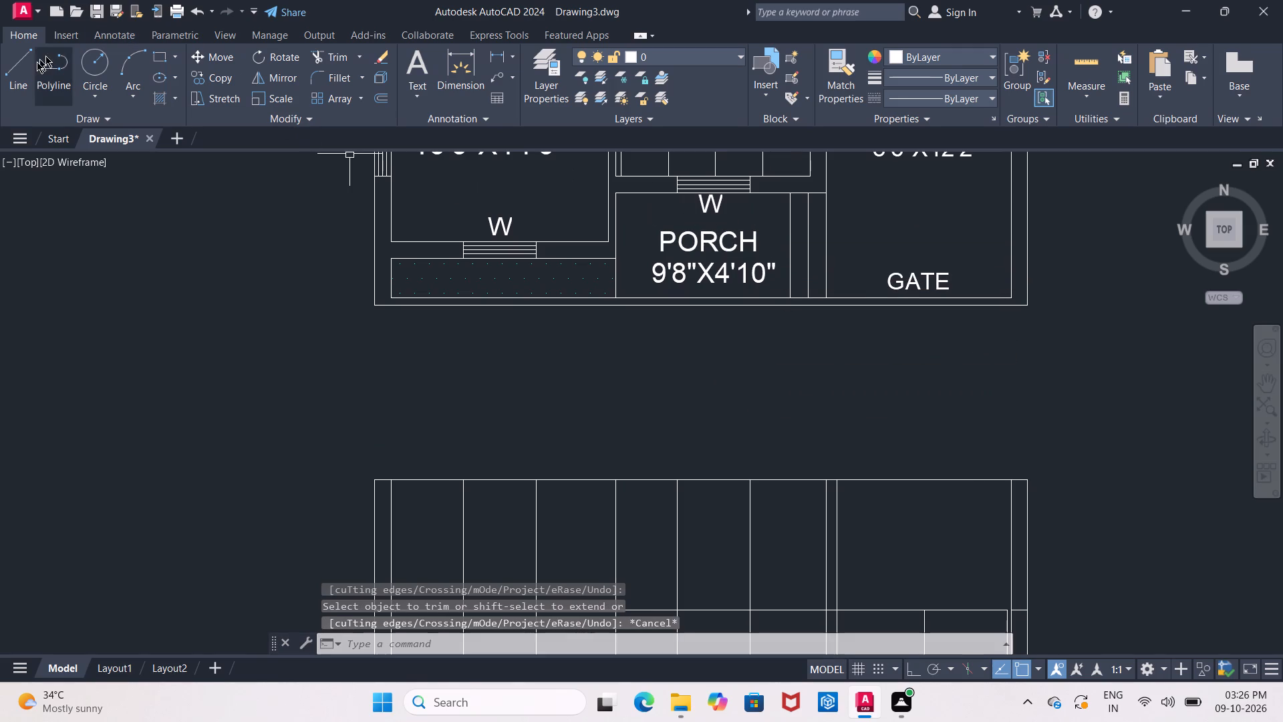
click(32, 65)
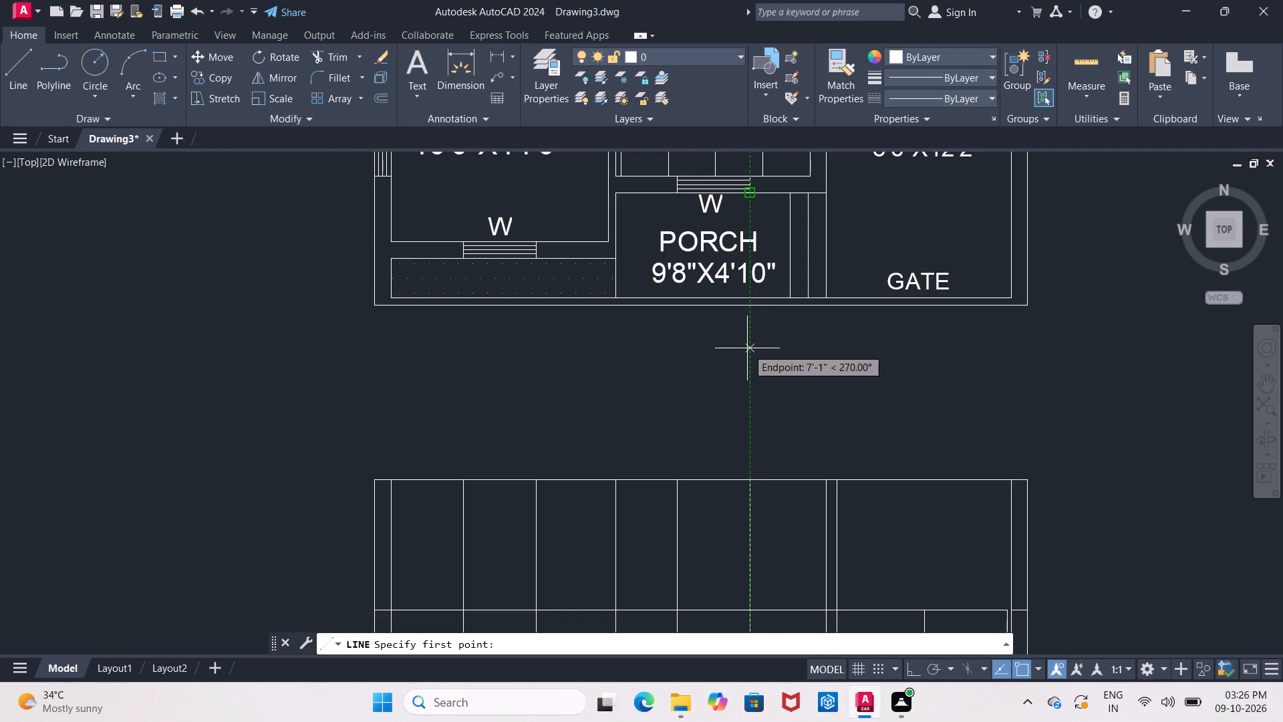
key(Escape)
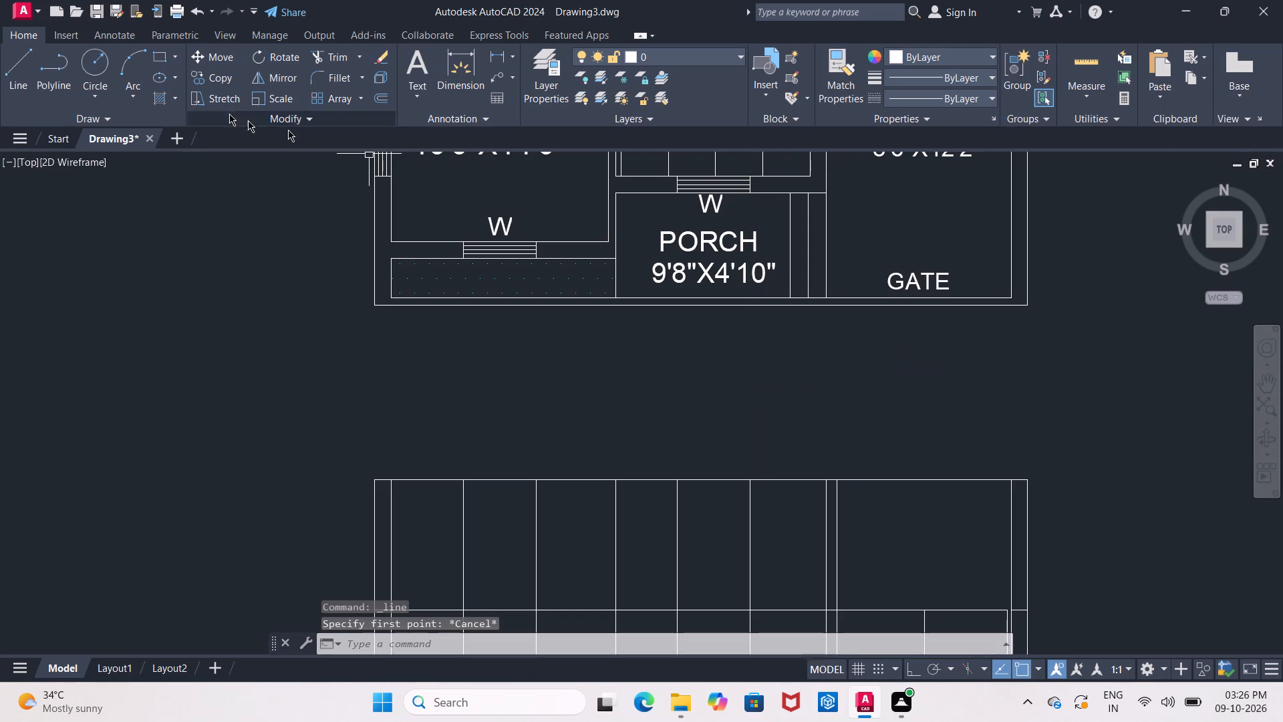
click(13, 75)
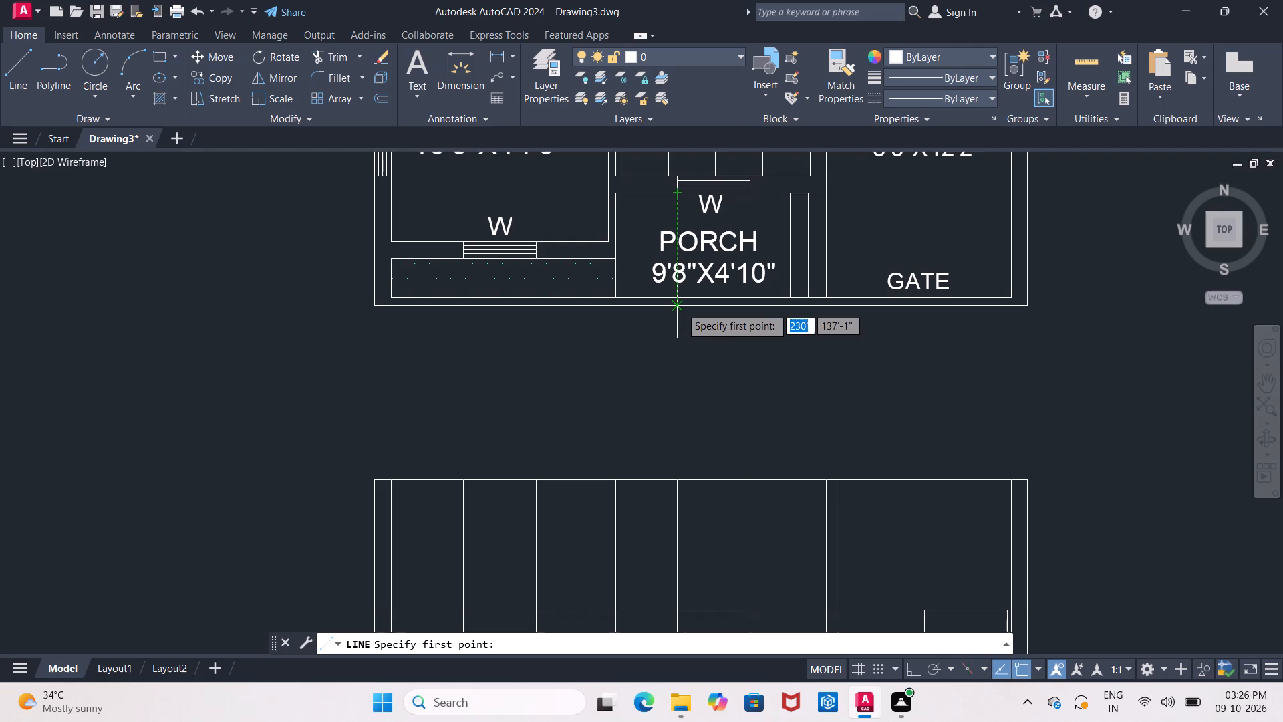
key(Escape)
Offset the first horizontal line below the grid's top edge 3'6" downward.
scroll(686, 328, down, 2)
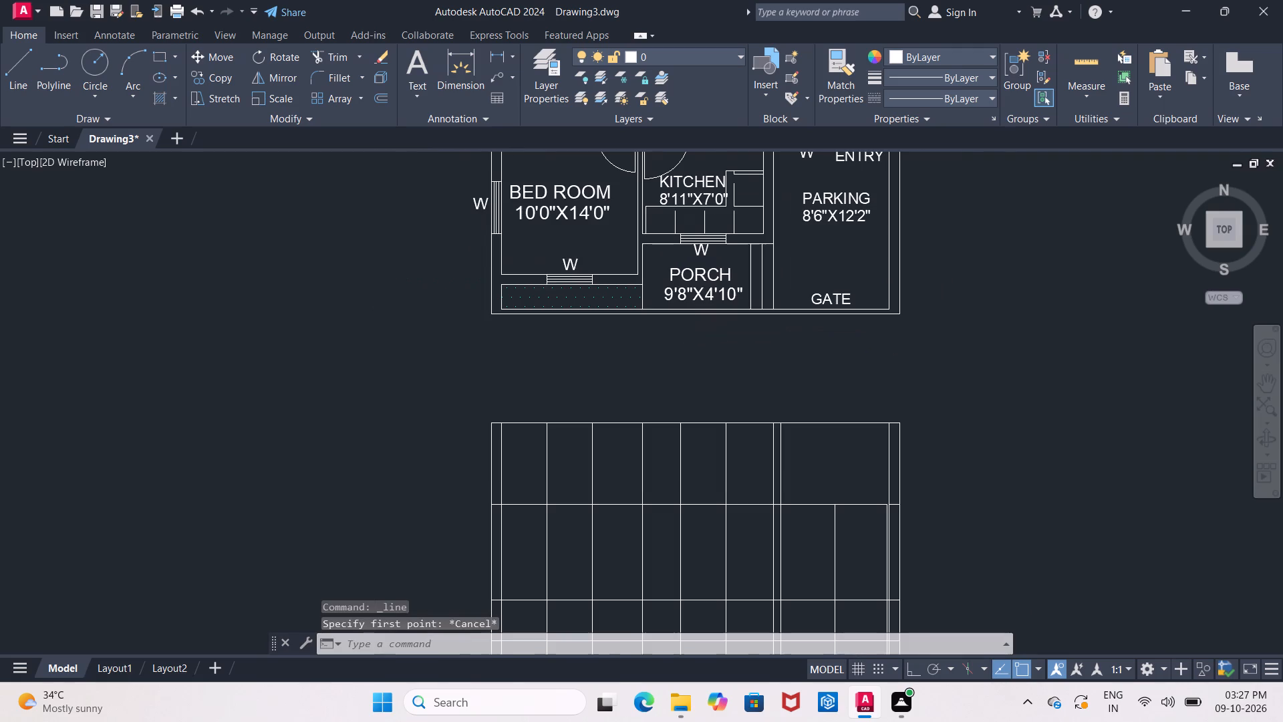
scroll(691, 338, up, 1)
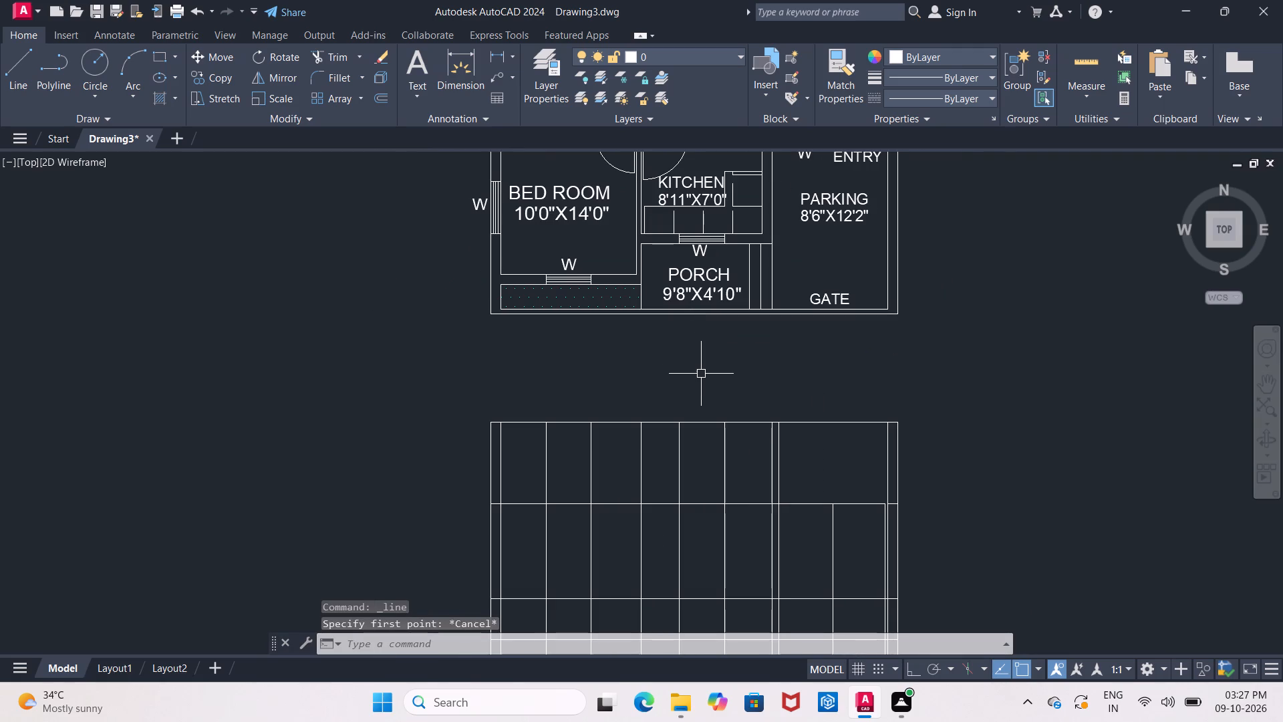
middle_drag(701, 374, 695, 324)
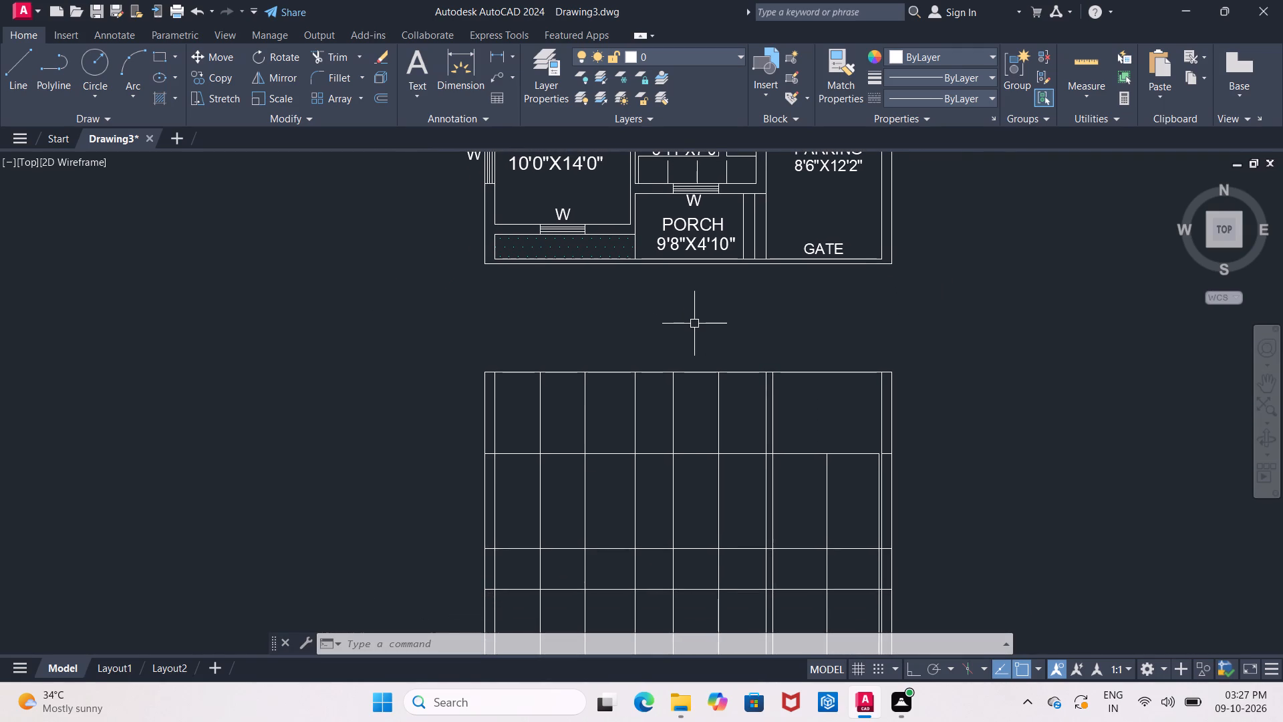
middle_drag(694, 324, 688, 306)
middle_drag(693, 402, 698, 334)
scroll(698, 334, up, 2)
middle_drag(698, 334, 691, 245)
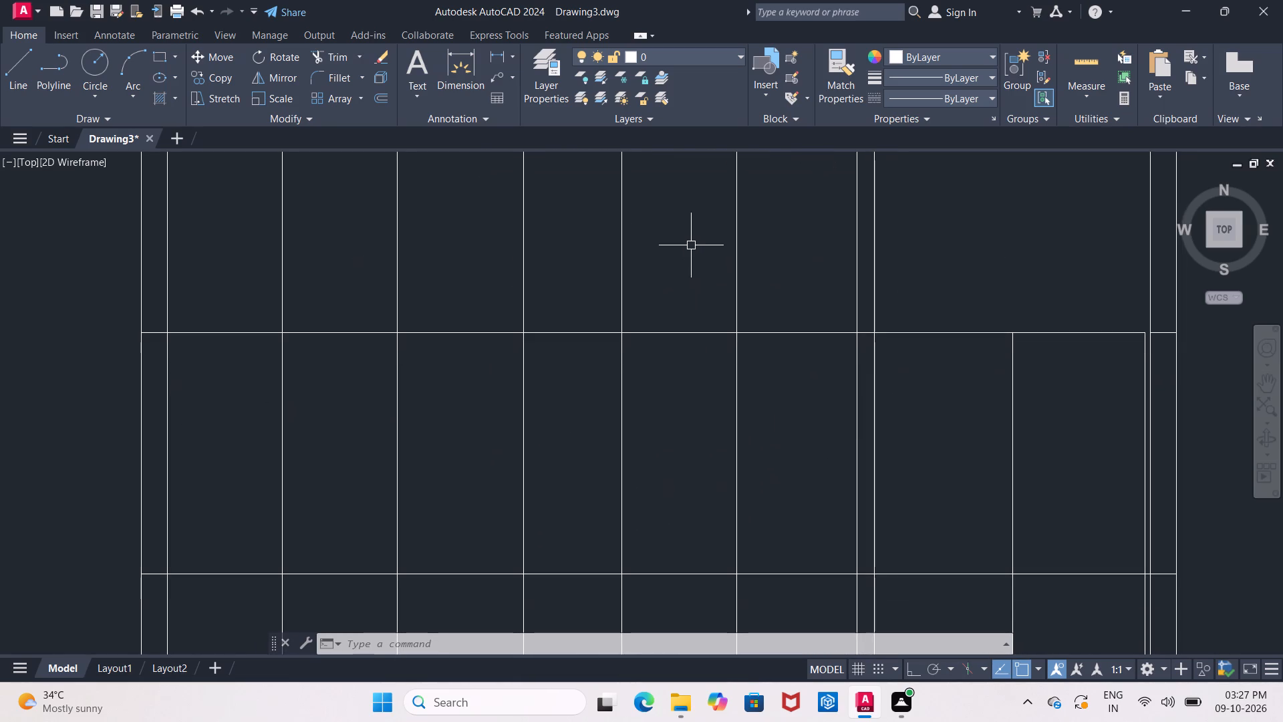
key(Escape)
key(o)
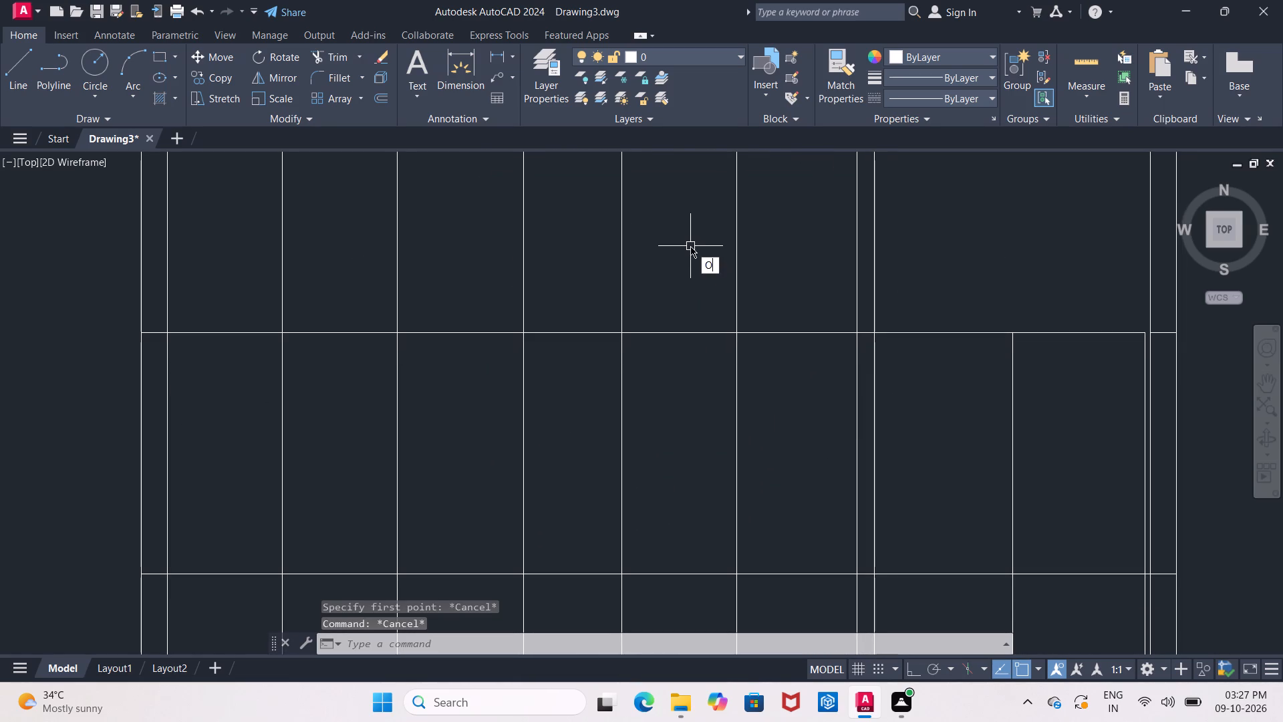
key(Return)
key(3)
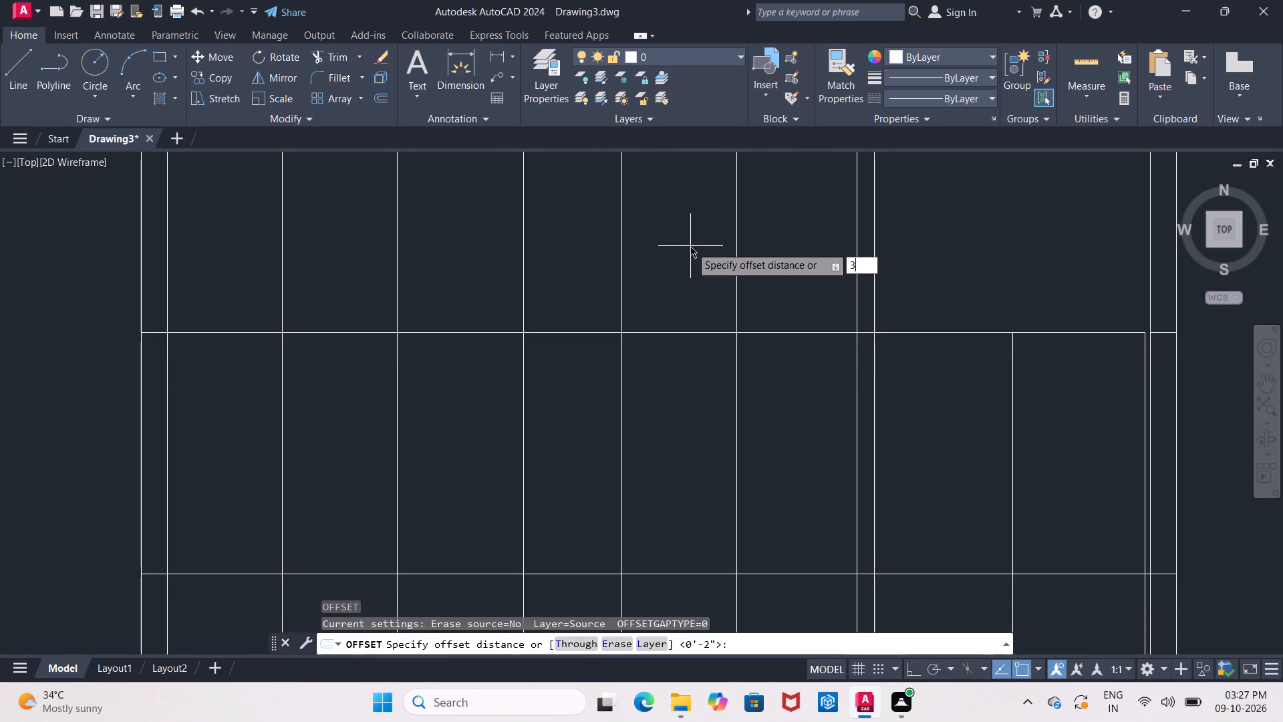
key(apostrophe)
key(6)
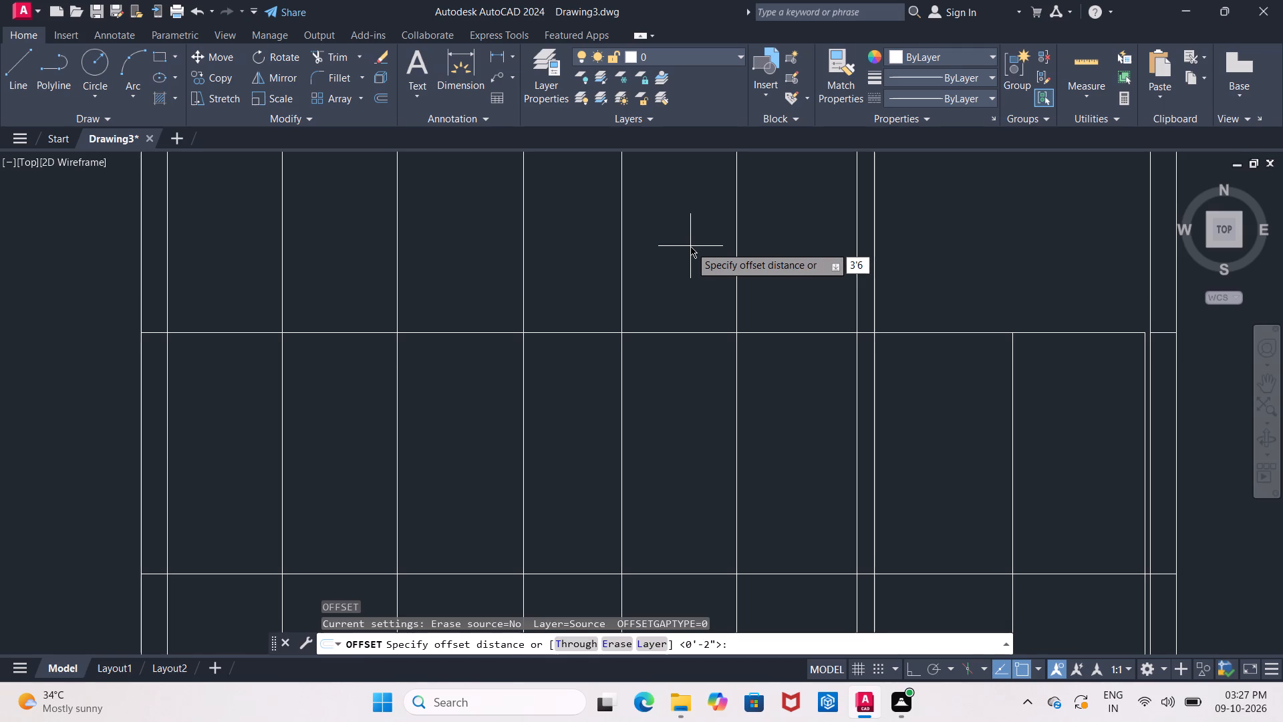
key(shift+quotedbl)
key(Return)
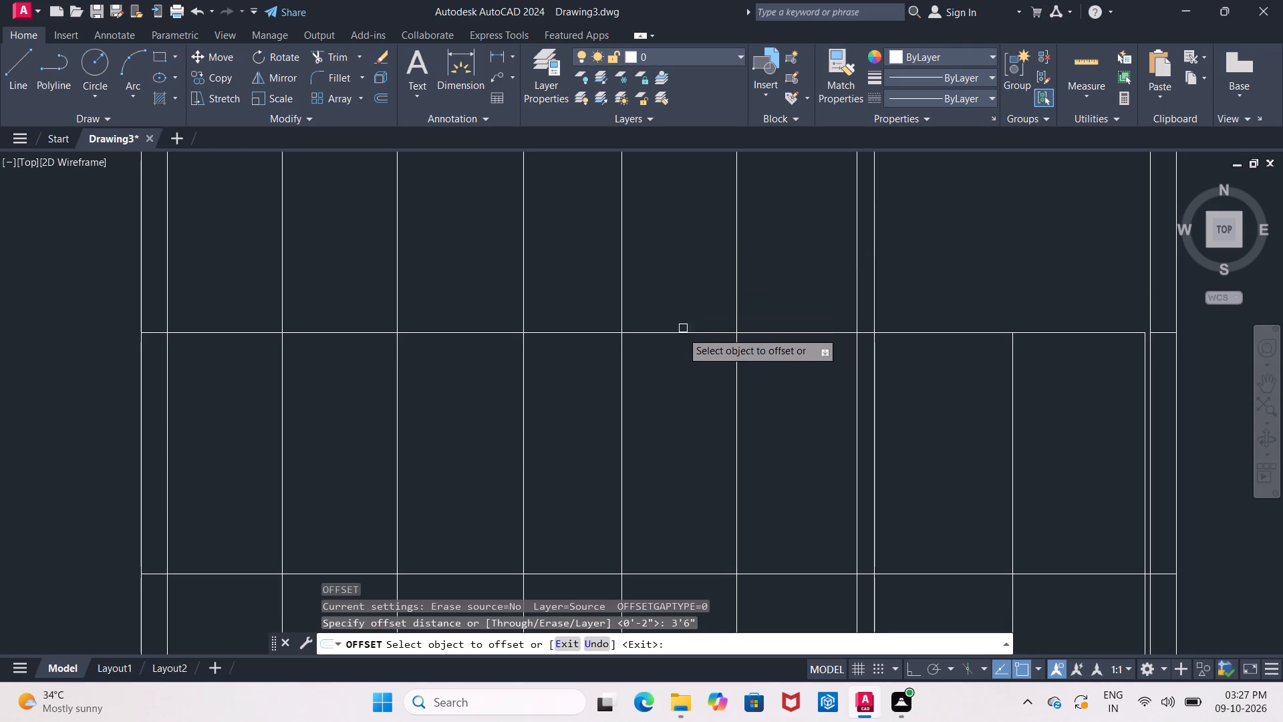
click(682, 332)
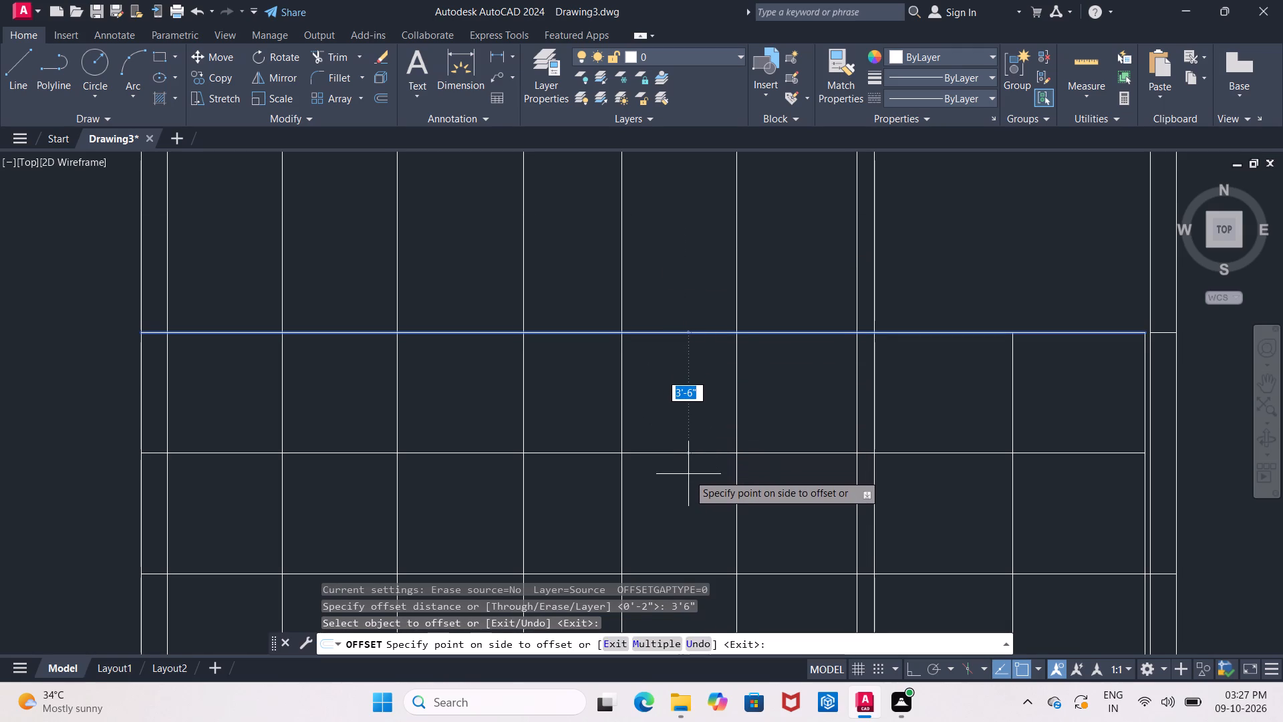
click(687, 475)
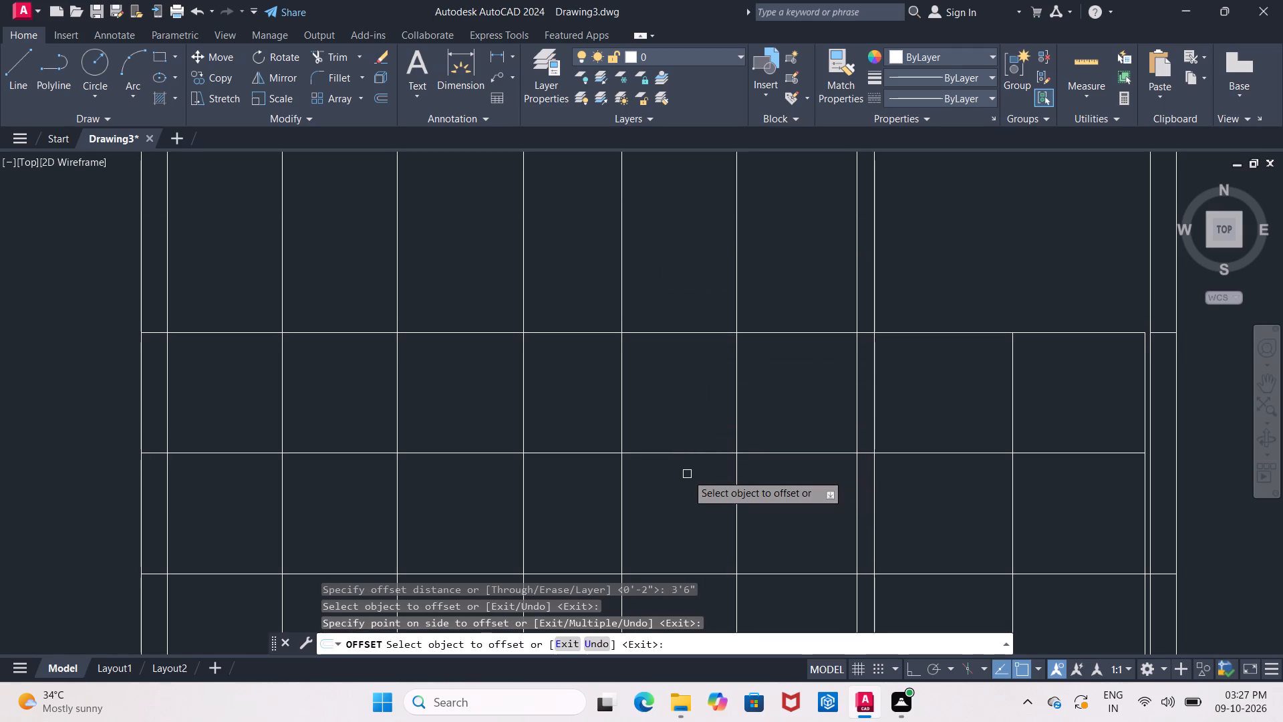
key(Escape)
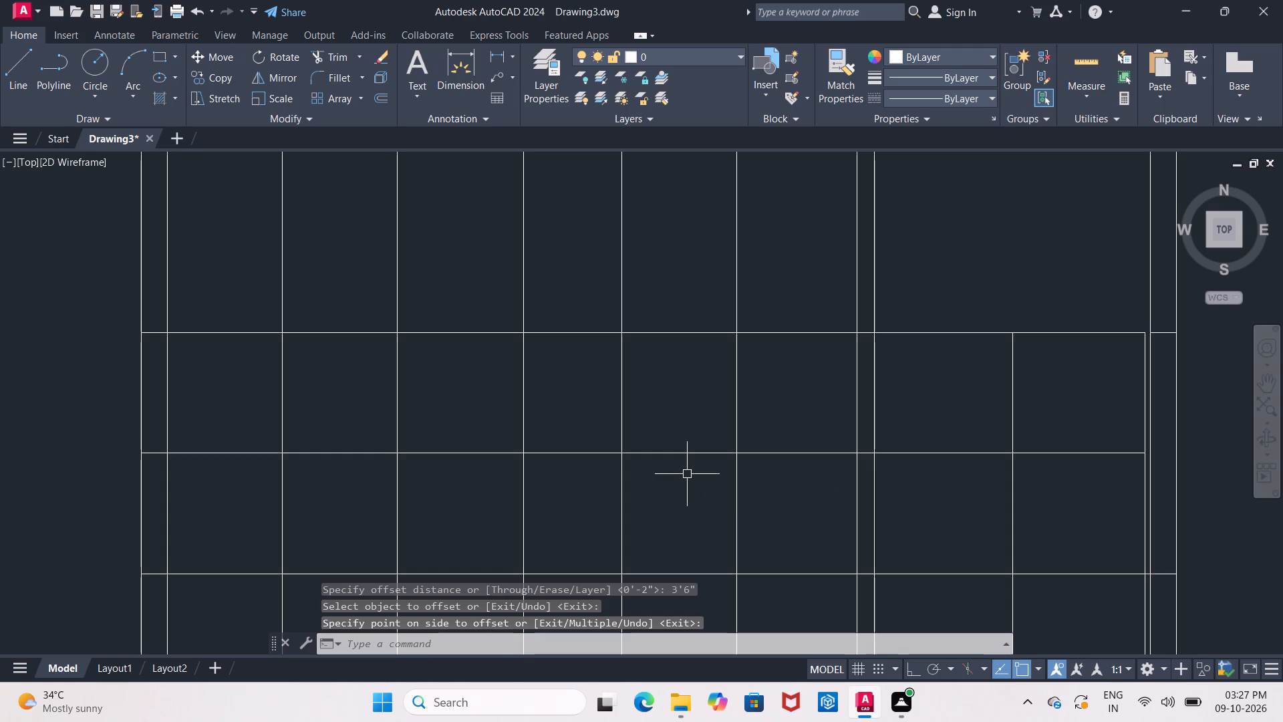
Trim the five vertical lines in the area beside the gate bay, between the grid's top edge and the first horizontal line below it.
text(TR)
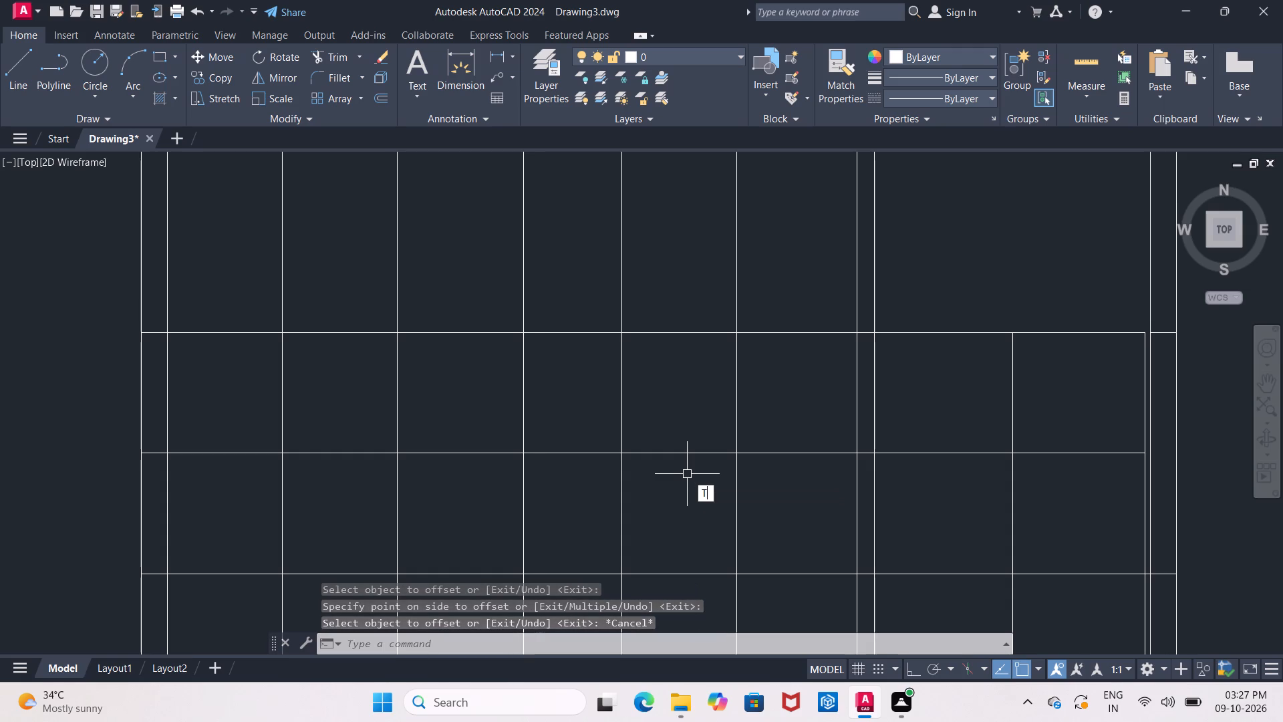
key(Return)
key(Return)
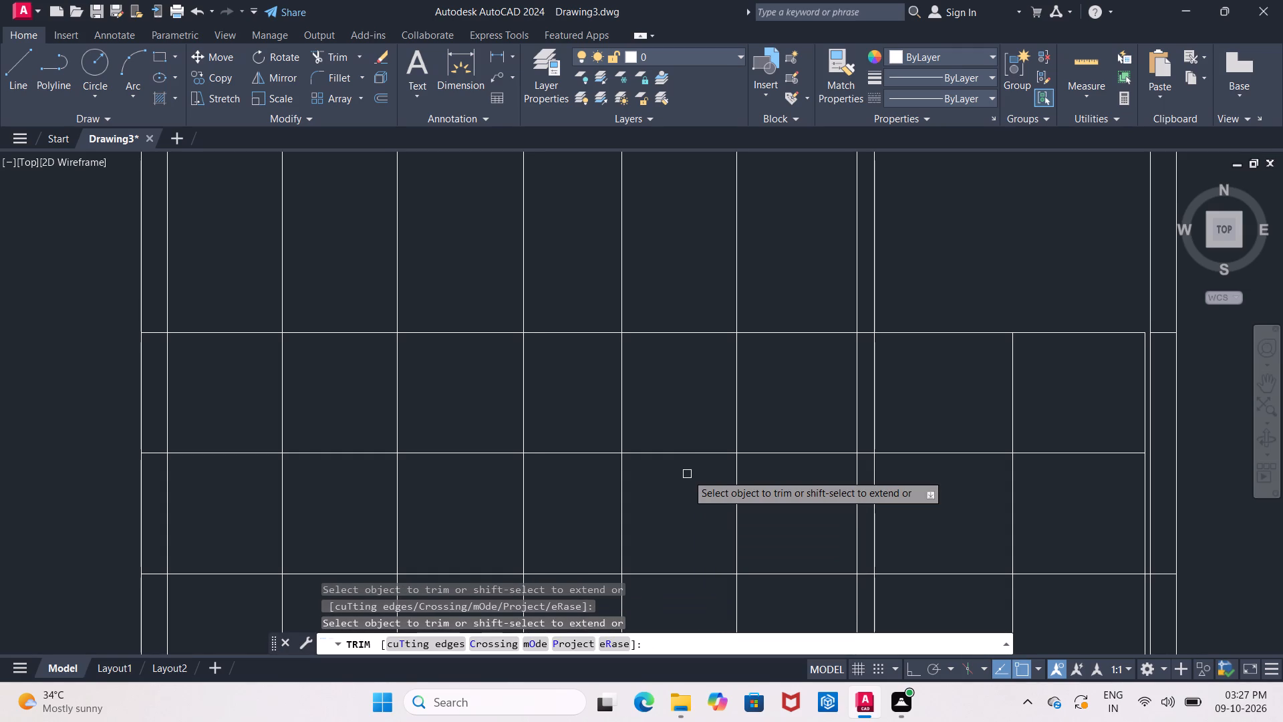
scroll(271, 244, down, 5)
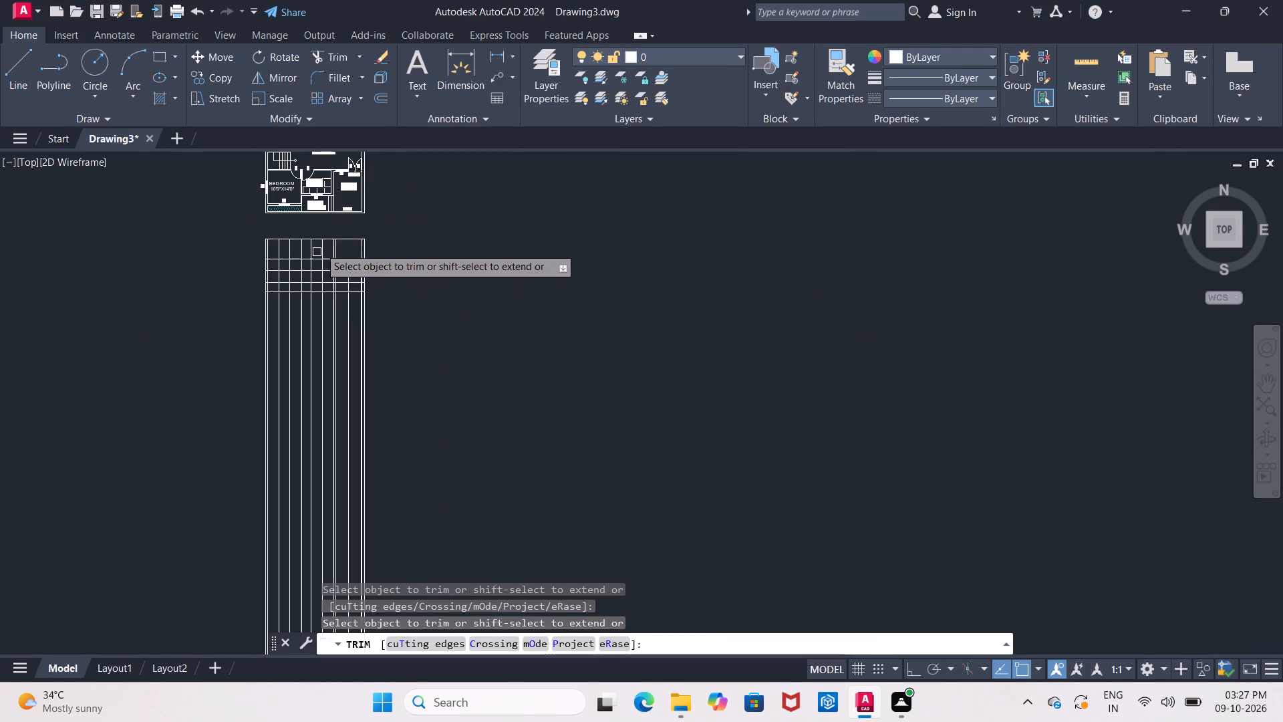
scroll(328, 229, up, 2)
middle_drag(331, 231, 647, 341)
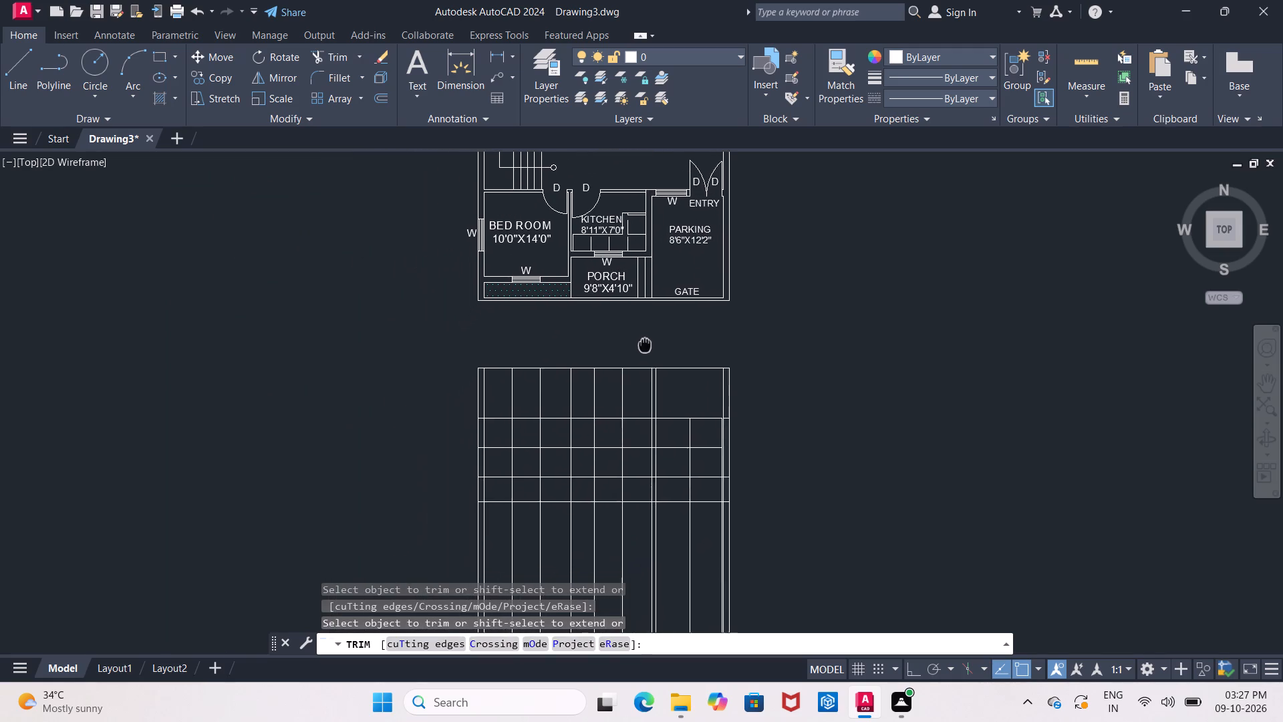
middle_drag(647, 341, 649, 337)
scroll(646, 351, down, 1)
scroll(653, 409, up, 3)
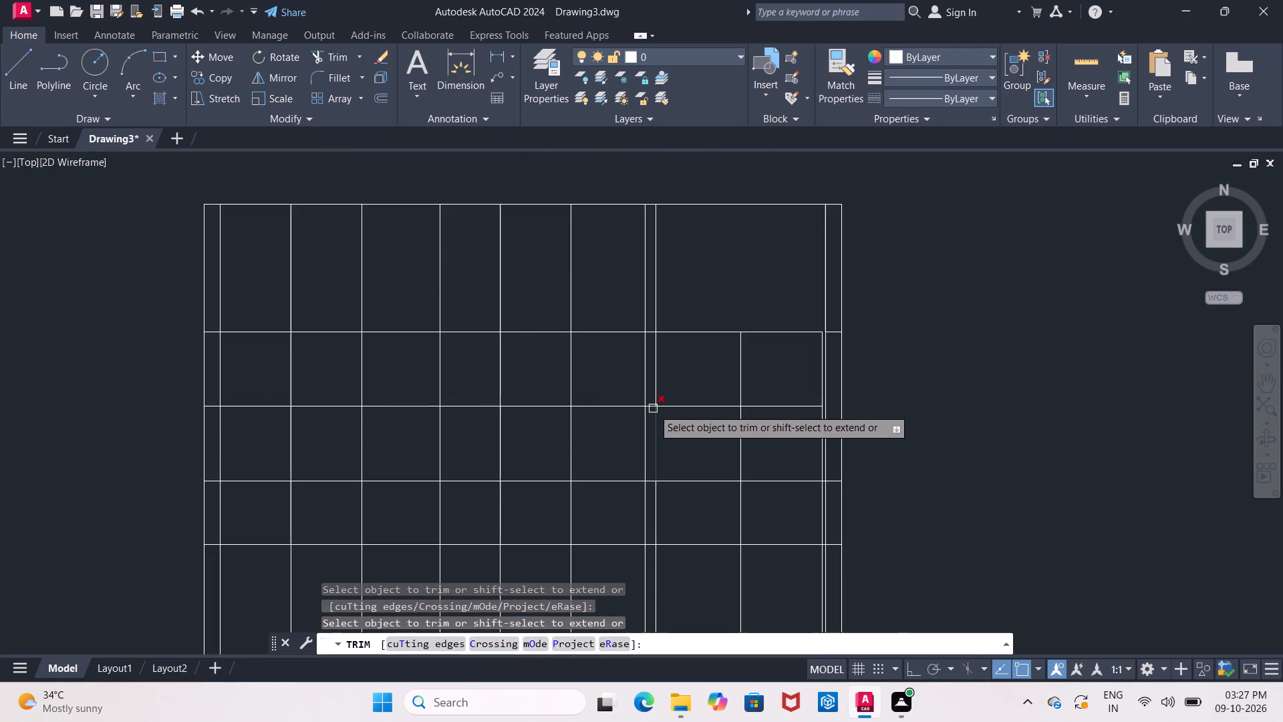
scroll(682, 393, up, 1)
middle_drag(709, 374, 815, 413)
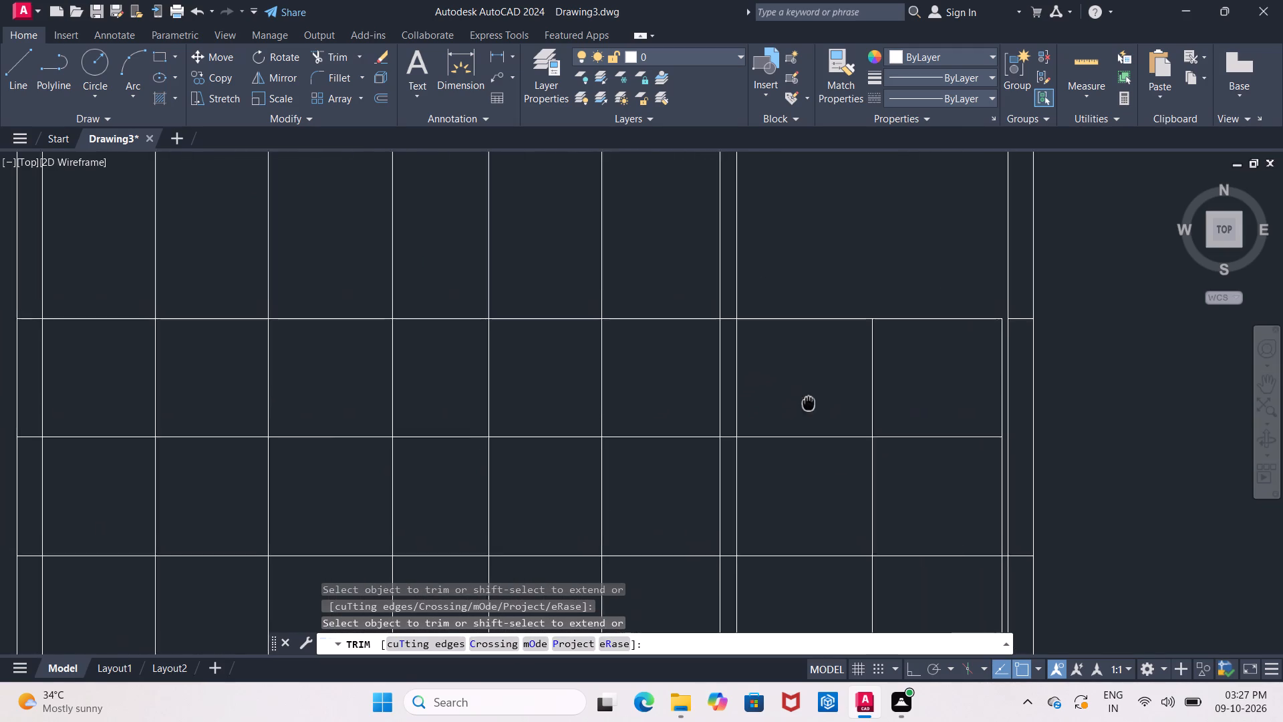
middle_drag(815, 413, 875, 455)
drag(172, 281, 385, 321)
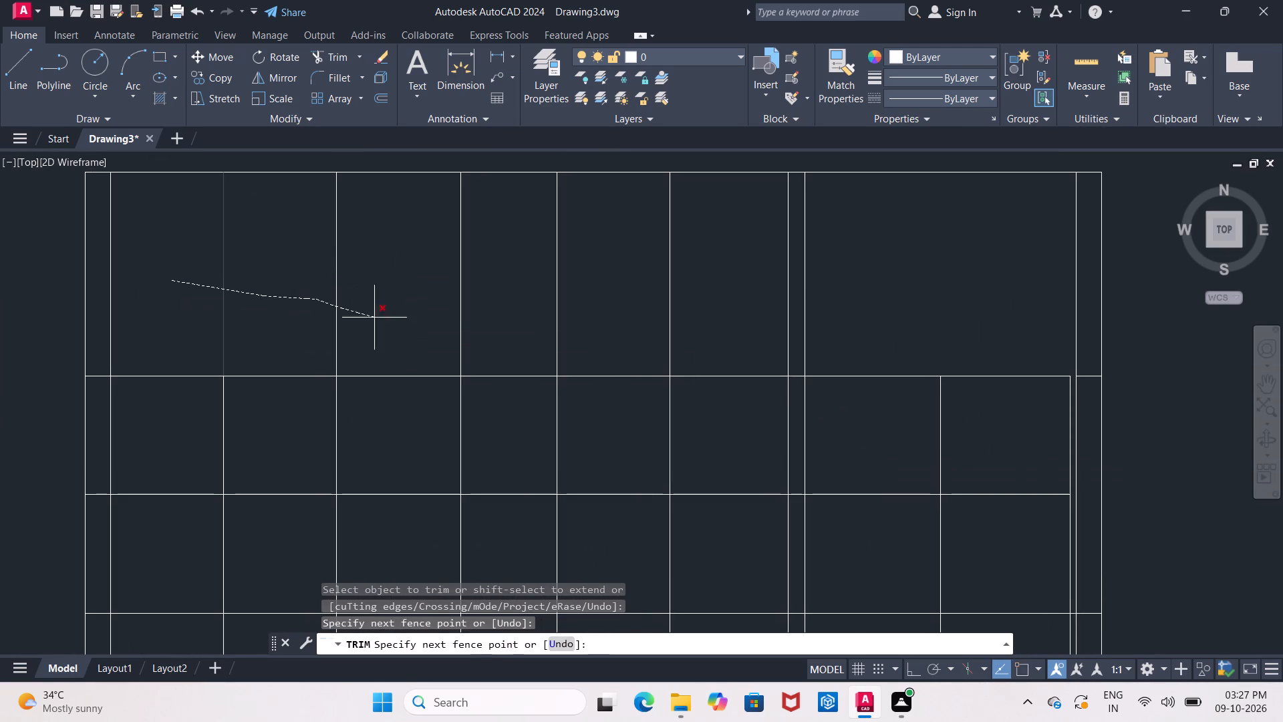
drag(385, 321, 554, 342)
click(617, 324)
drag(423, 288, 644, 313)
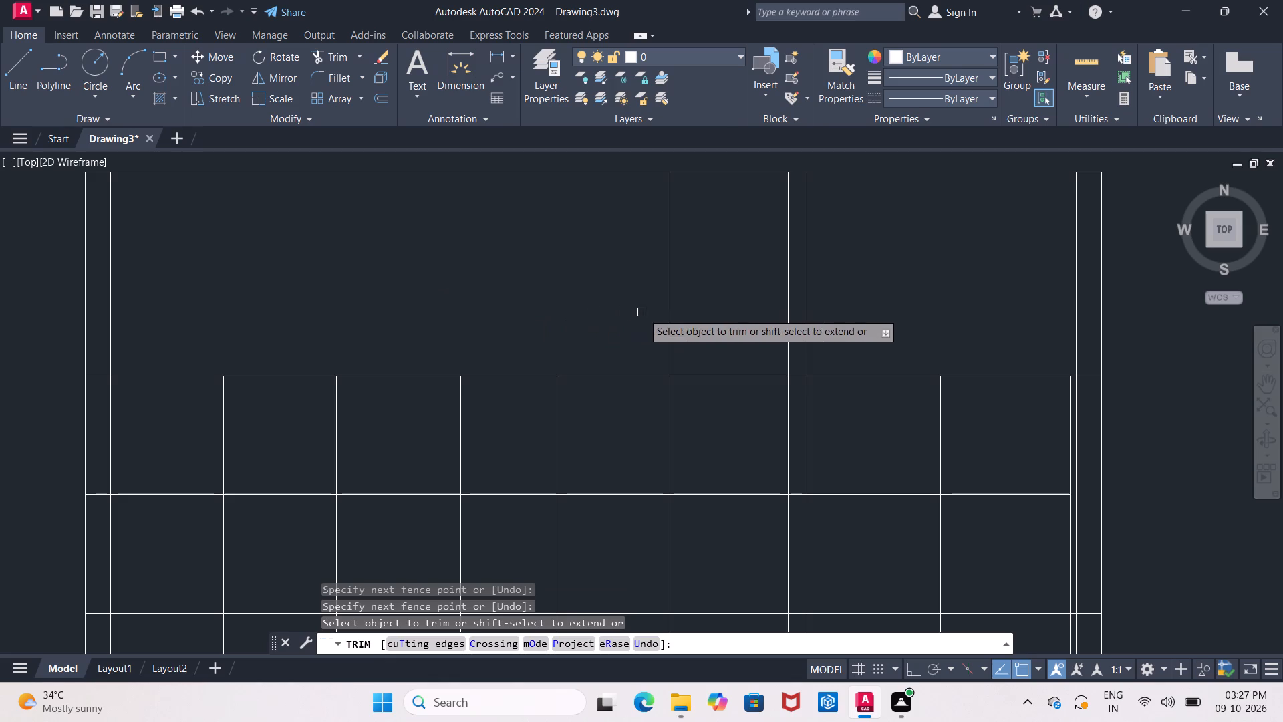
drag(644, 313, 642, 312)
drag(682, 319, 611, 318)
Trim the second and third horizontal lines below the grid's top edge across both halves of the gate bay.
scroll(610, 317, down, 2)
middle_drag(606, 325, 604, 336)
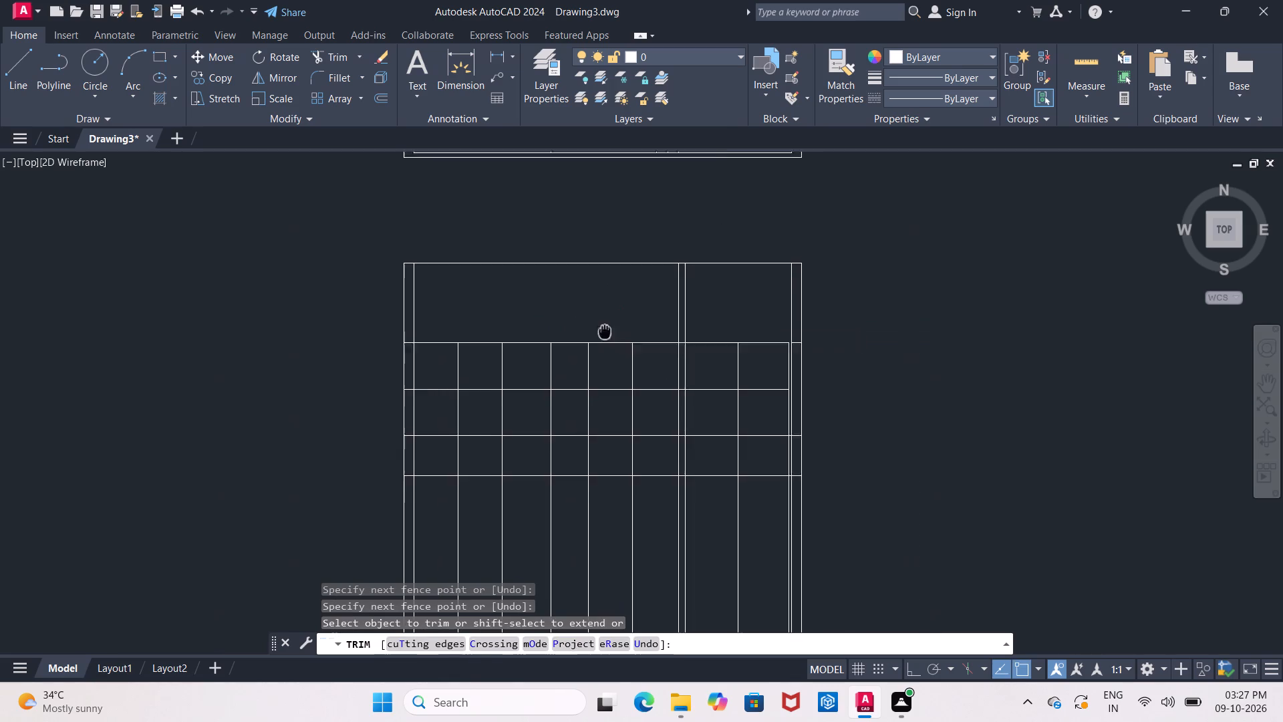
middle_drag(604, 336, 556, 326)
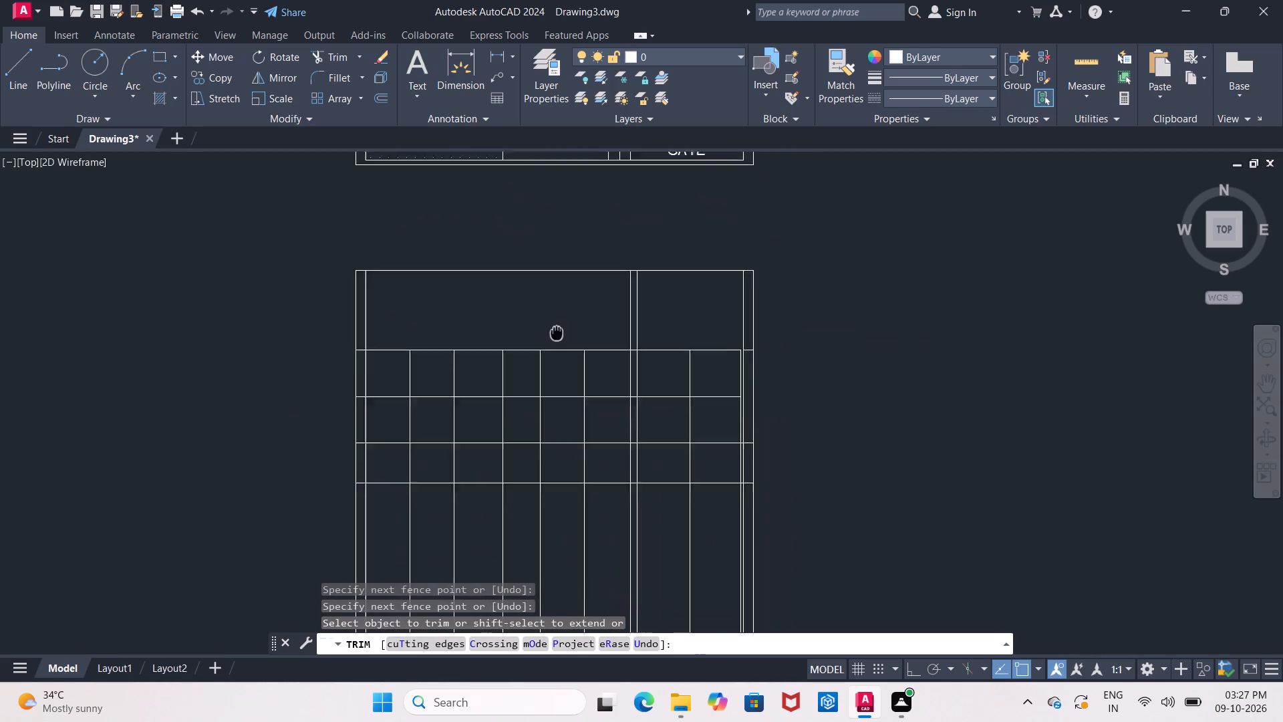
middle_drag(556, 326, 553, 306)
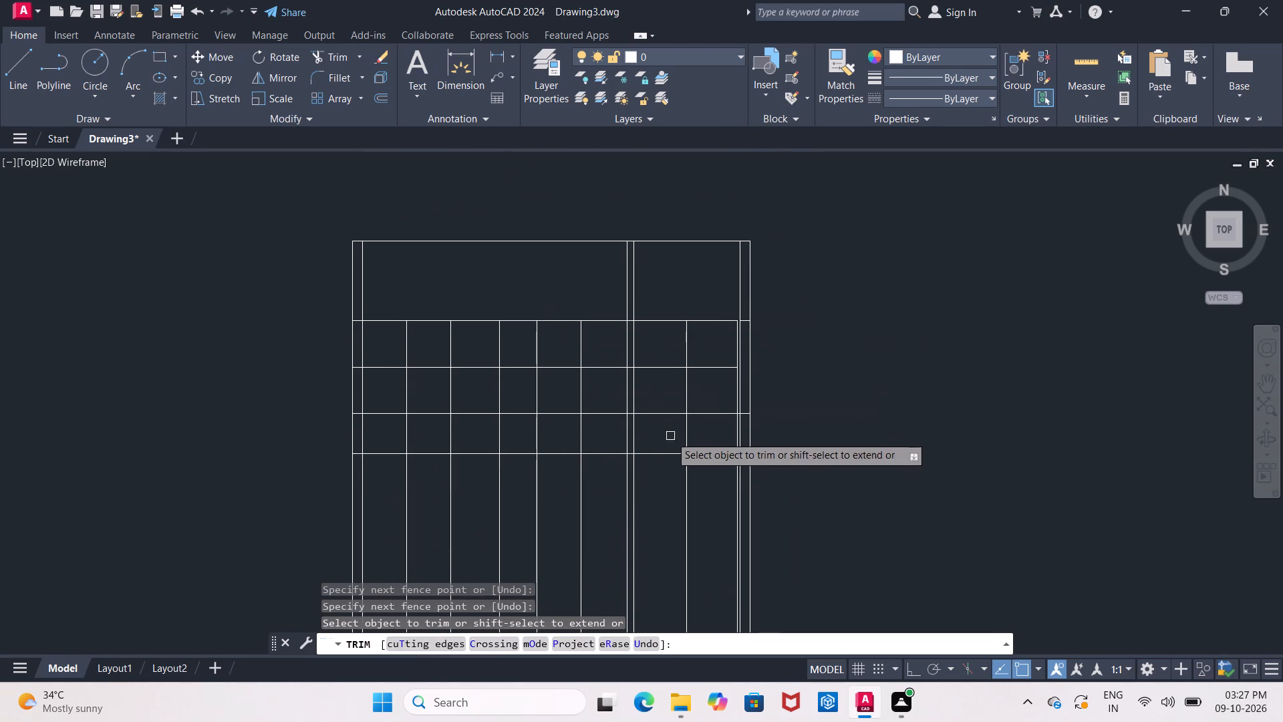
scroll(689, 302, up, 1)
scroll(689, 302, down, 1)
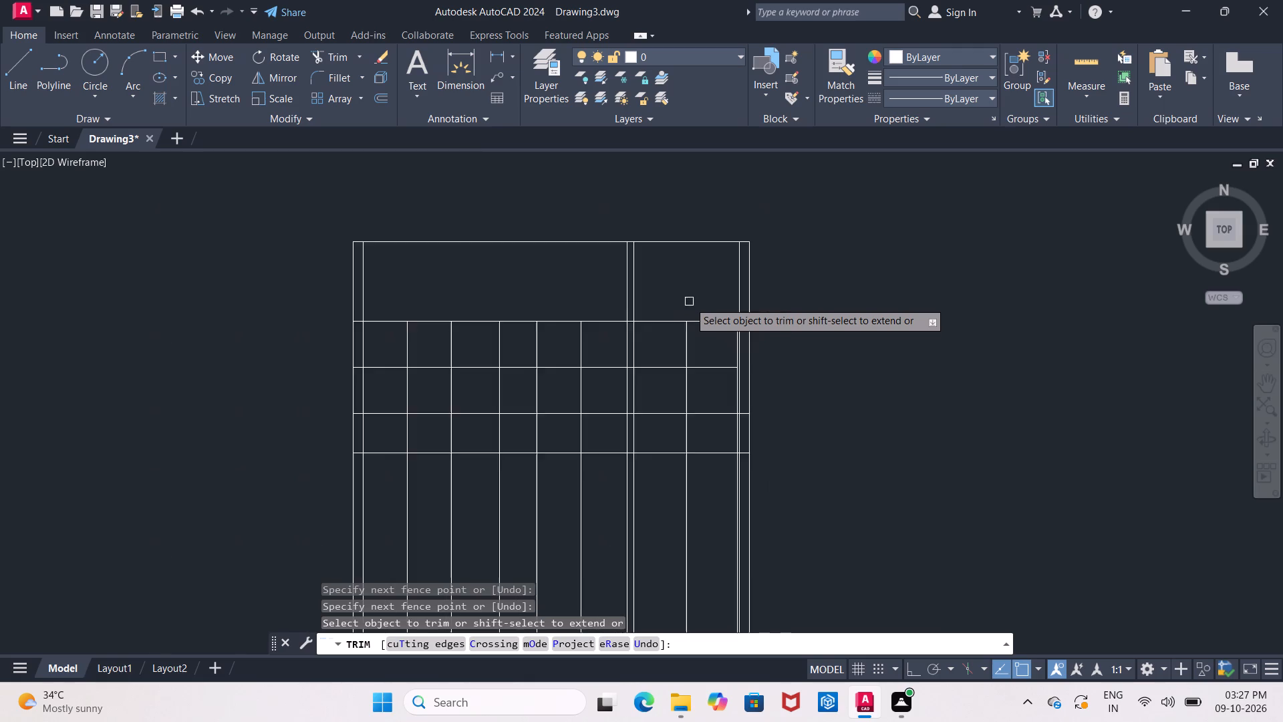
scroll(689, 302, down, 1)
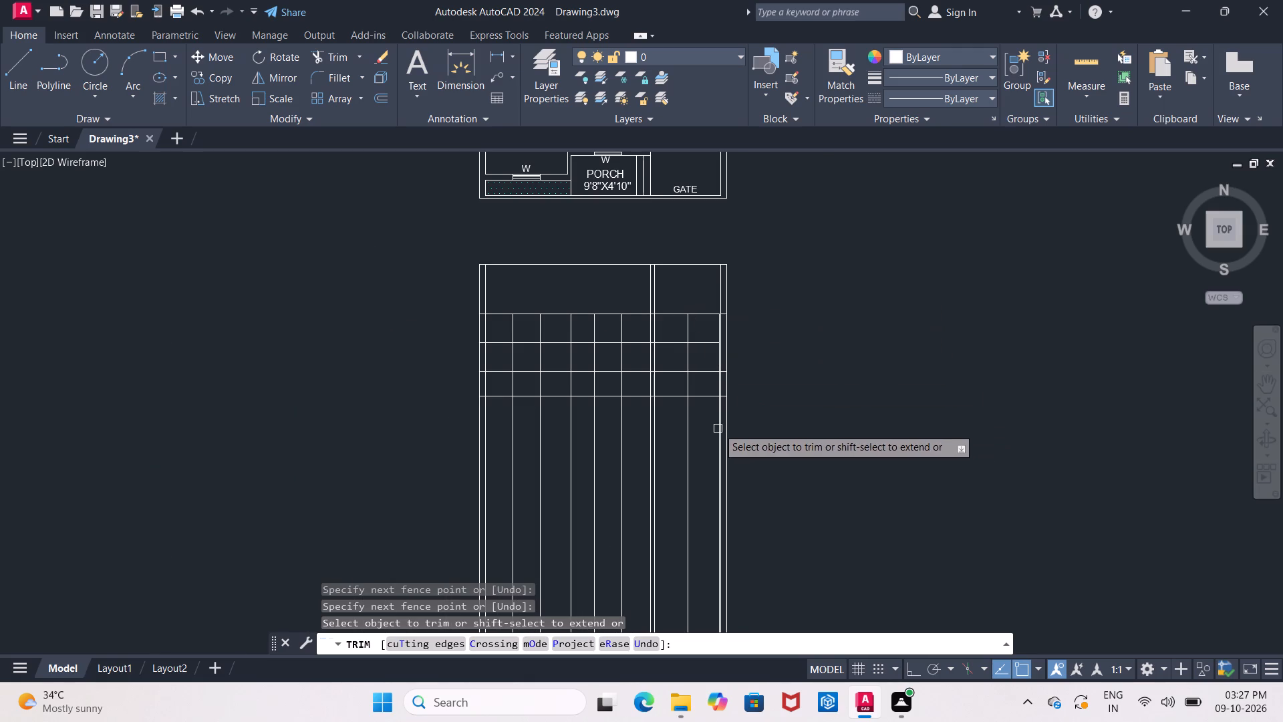
scroll(708, 428, up, 3)
scroll(864, 396, down, 1)
middle_drag(864, 398, 831, 588)
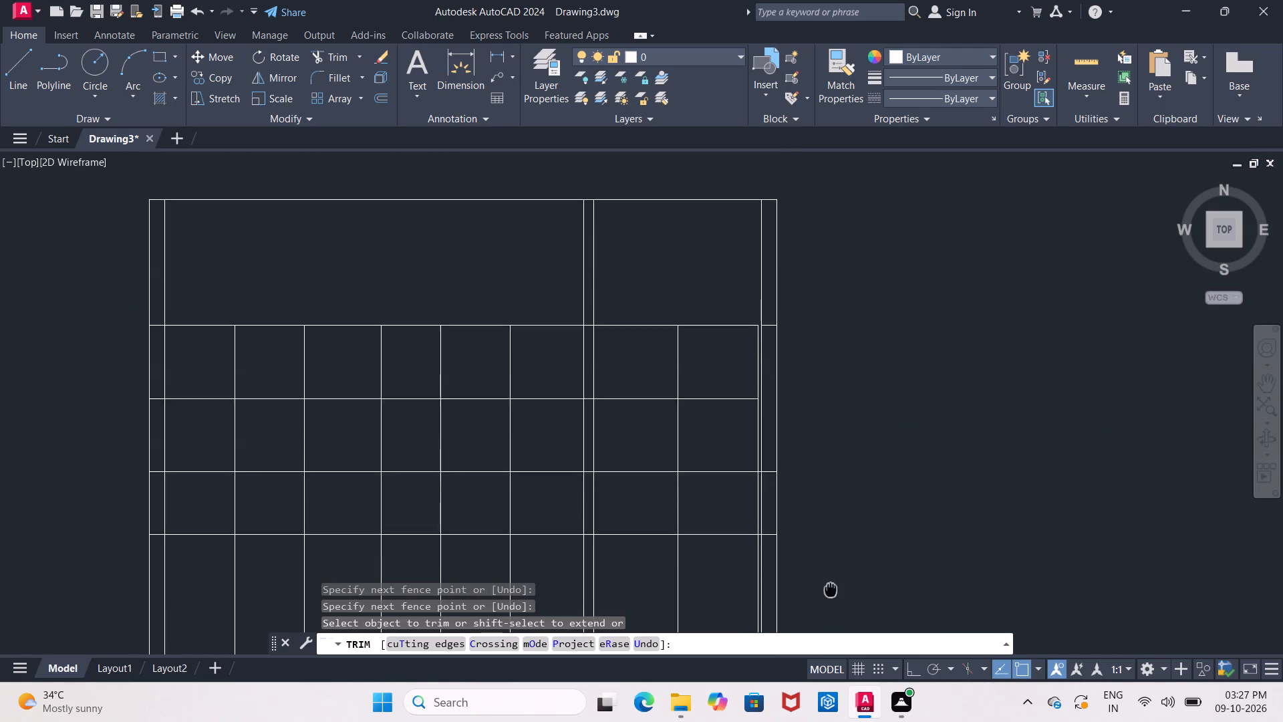
middle_drag(831, 588, 827, 551)
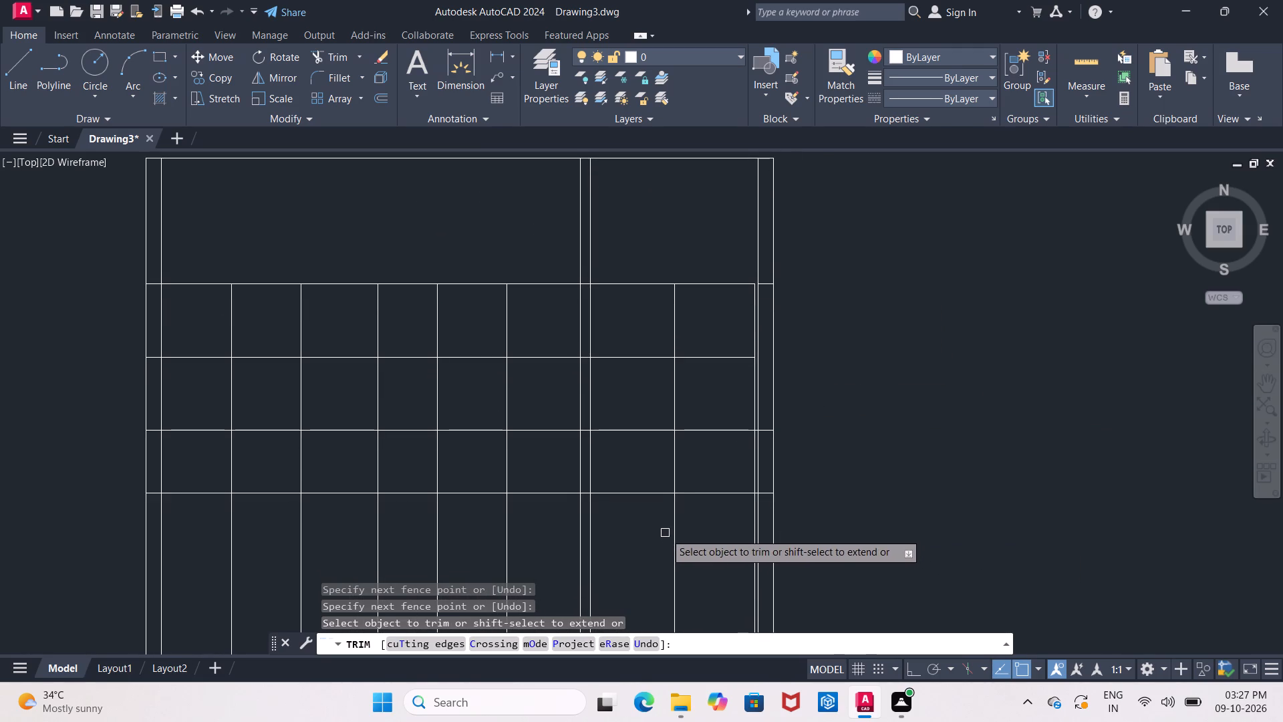
scroll(541, 511, down, 2)
middle_drag(565, 549, 589, 559)
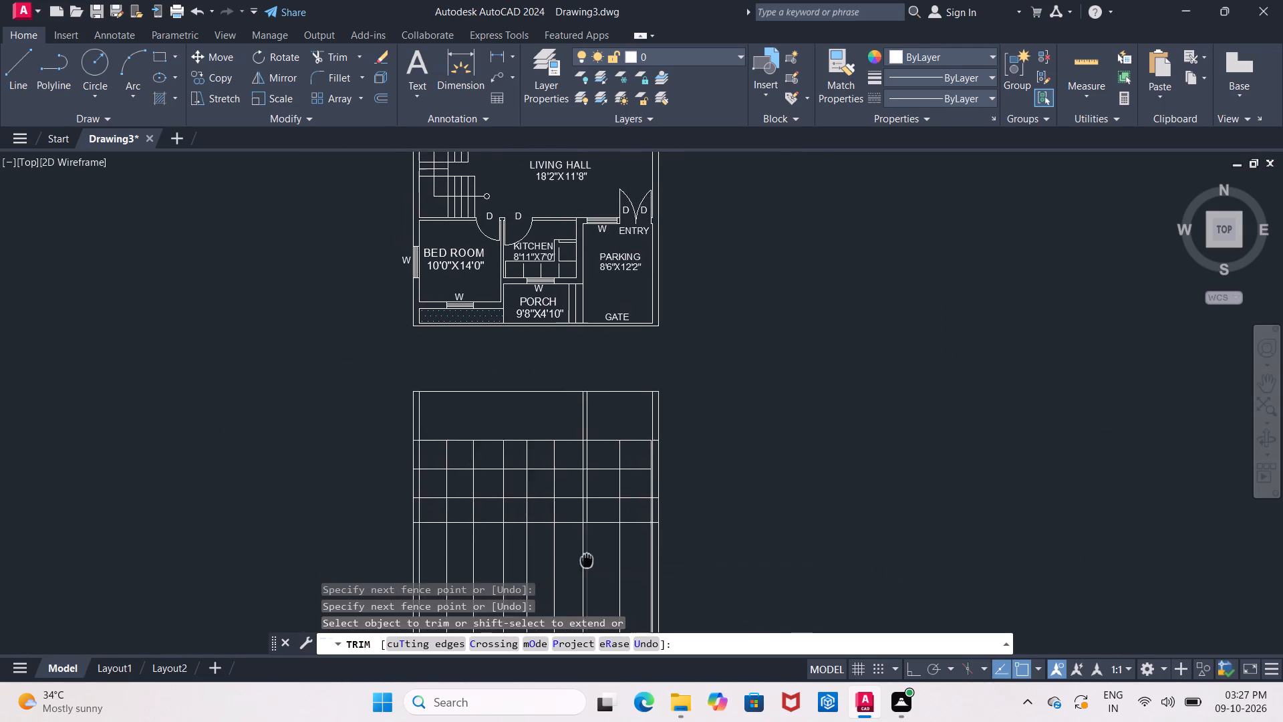
middle_drag(589, 559, 608, 541)
scroll(644, 480, up, 2)
drag(604, 378, 594, 475)
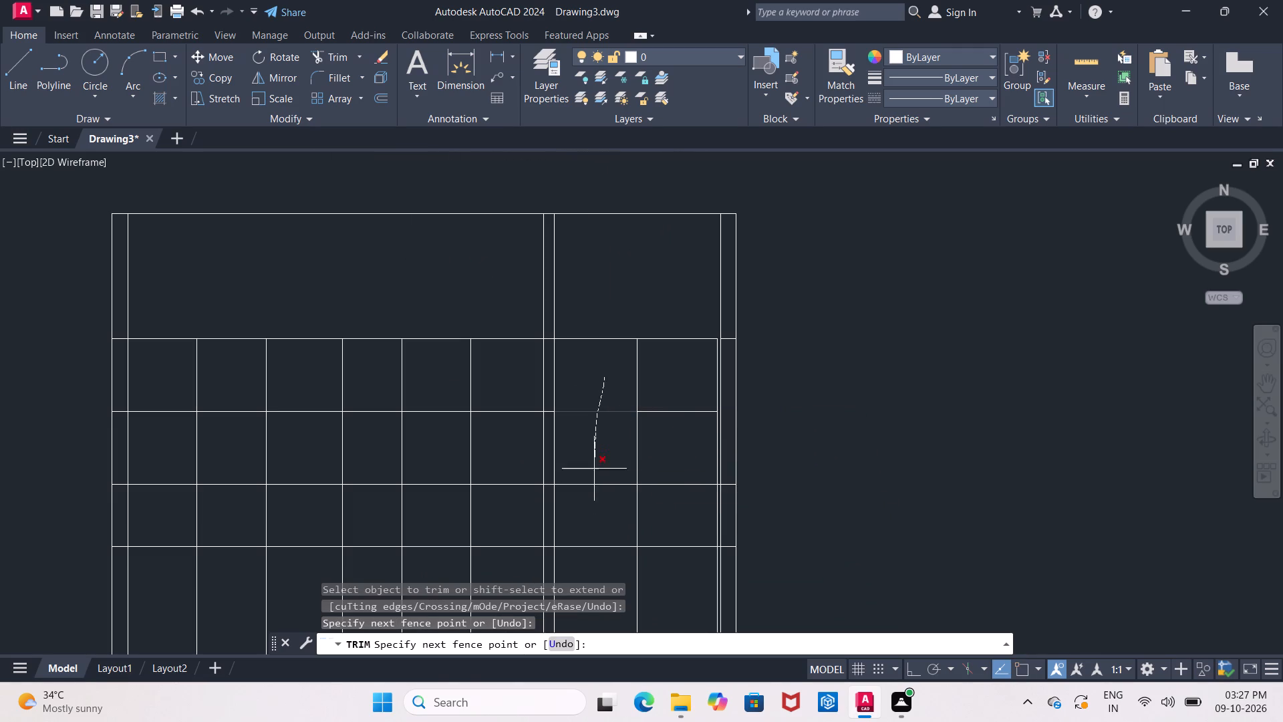
drag(594, 475, 594, 511)
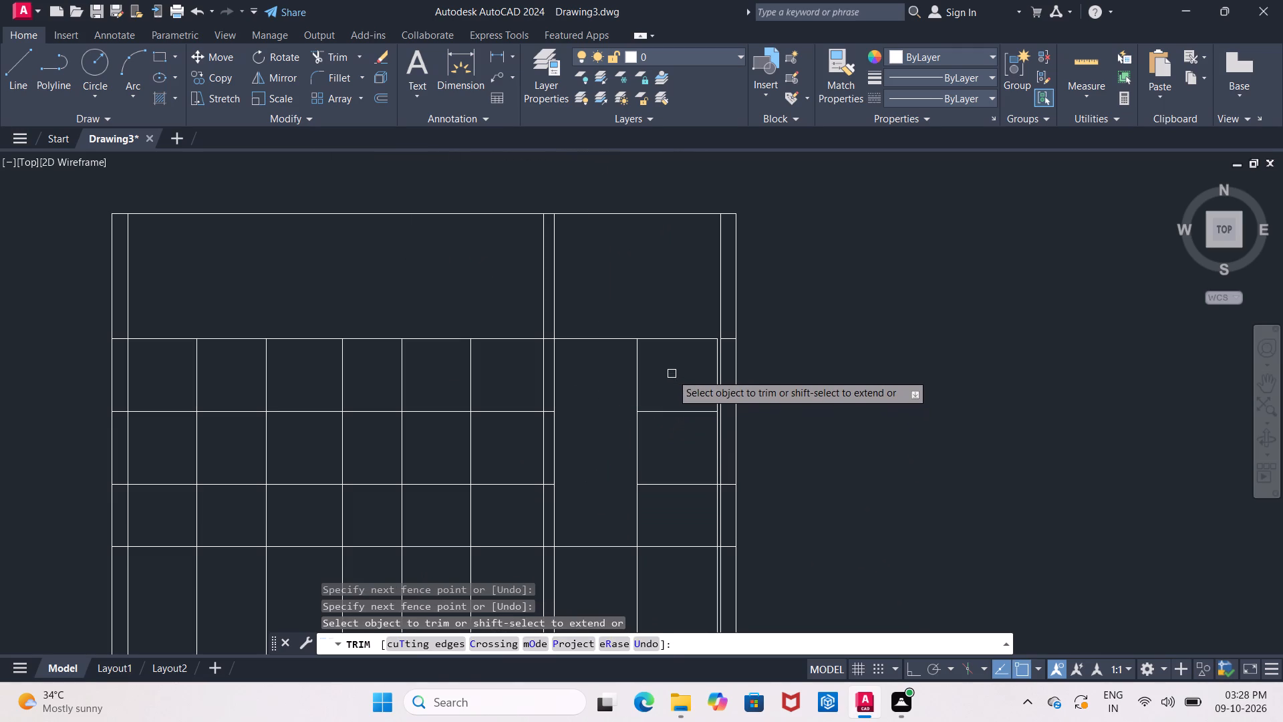
scroll(669, 374, down, 2)
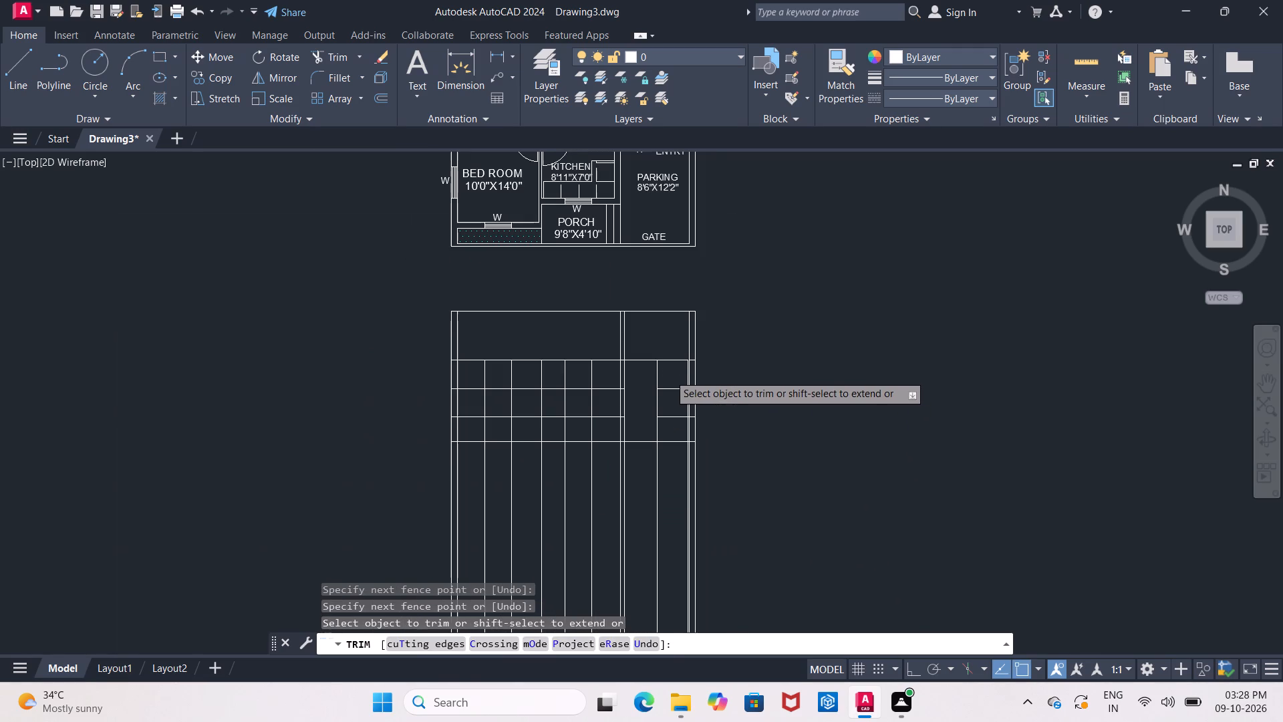
scroll(669, 376, down, 1)
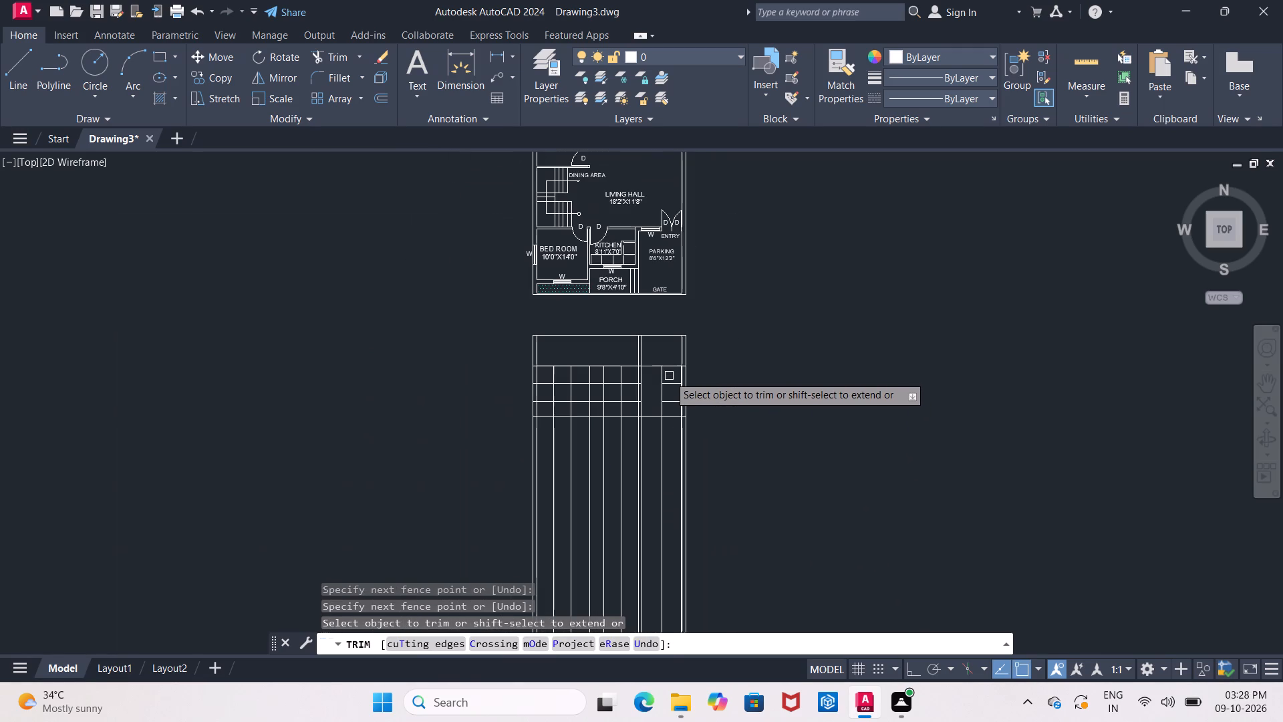
scroll(669, 376, up, 3)
drag(669, 376, 669, 497)
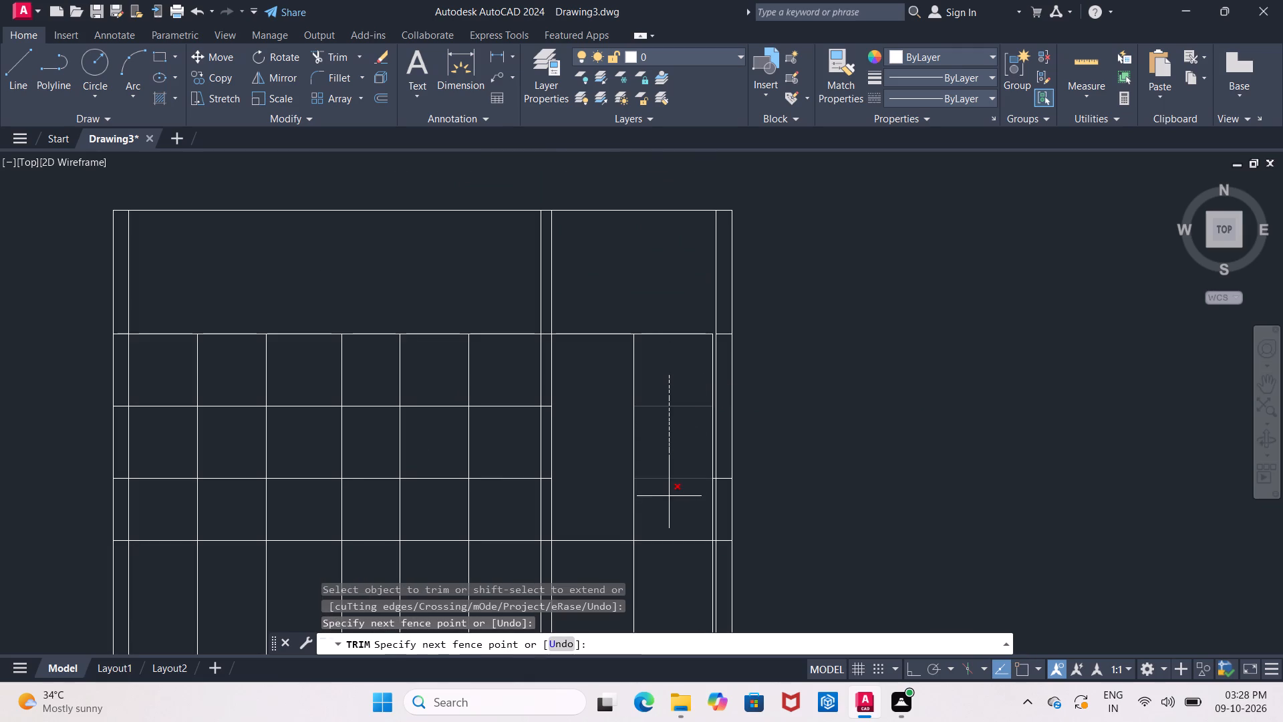
drag(669, 497, 670, 503)
Trim the first horizontal line below the grid's top edge across the left half of the gate bay.
middle_drag(667, 453, 736, 400)
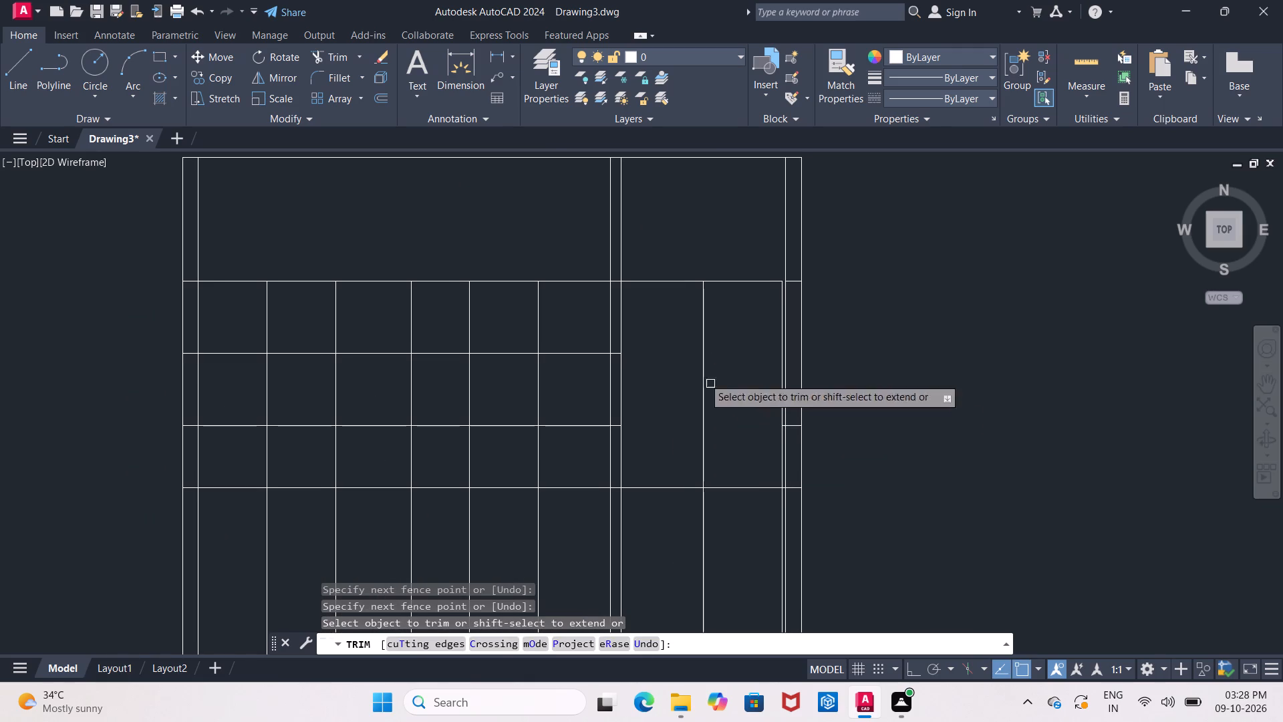
drag(676, 248, 666, 374)
Trim the five verticals beside the gate bay between the second and fourth horizontals, and the third horizontal across that area between the inner wall lines.
middle_drag(665, 382, 733, 426)
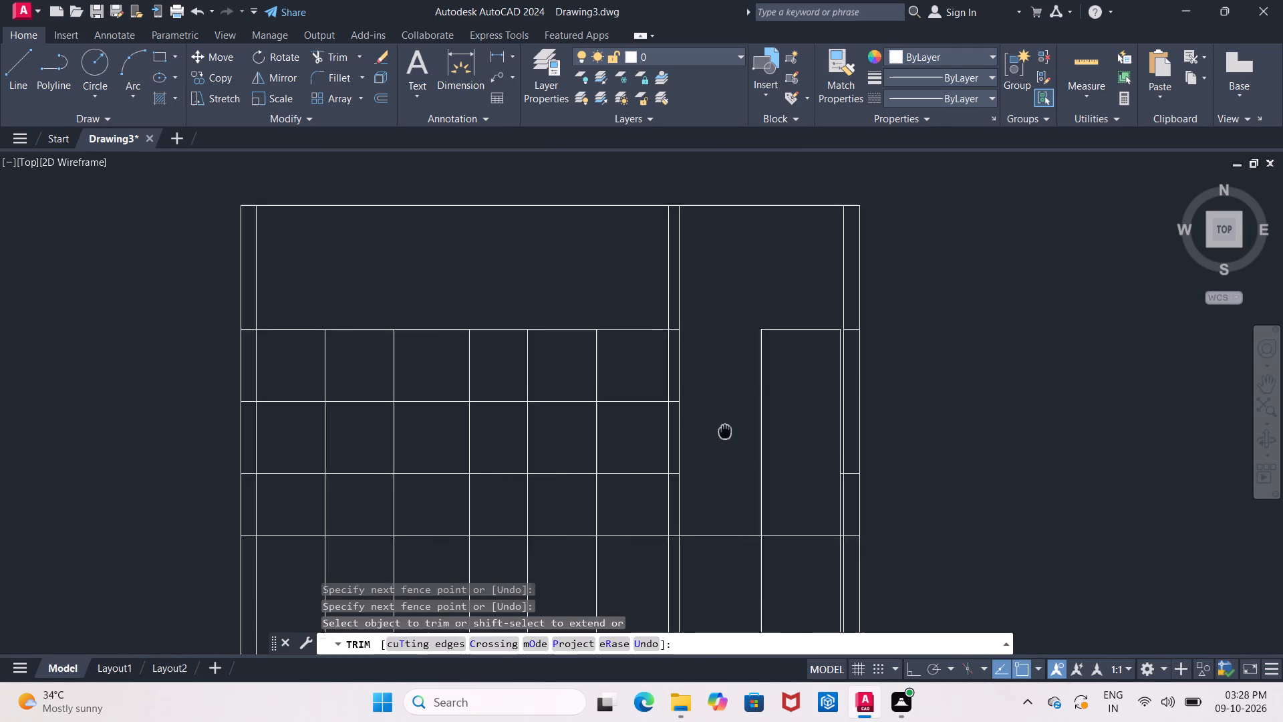
middle_drag(733, 426, 766, 410)
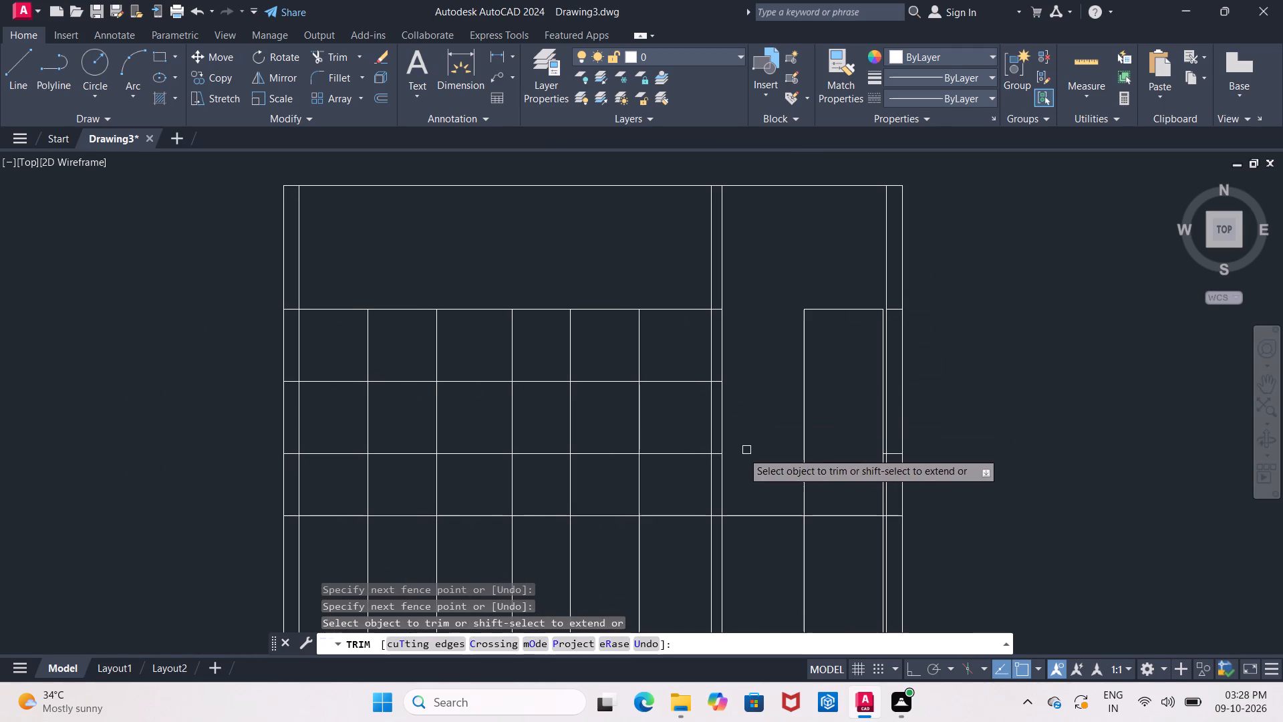
drag(339, 408, 437, 423)
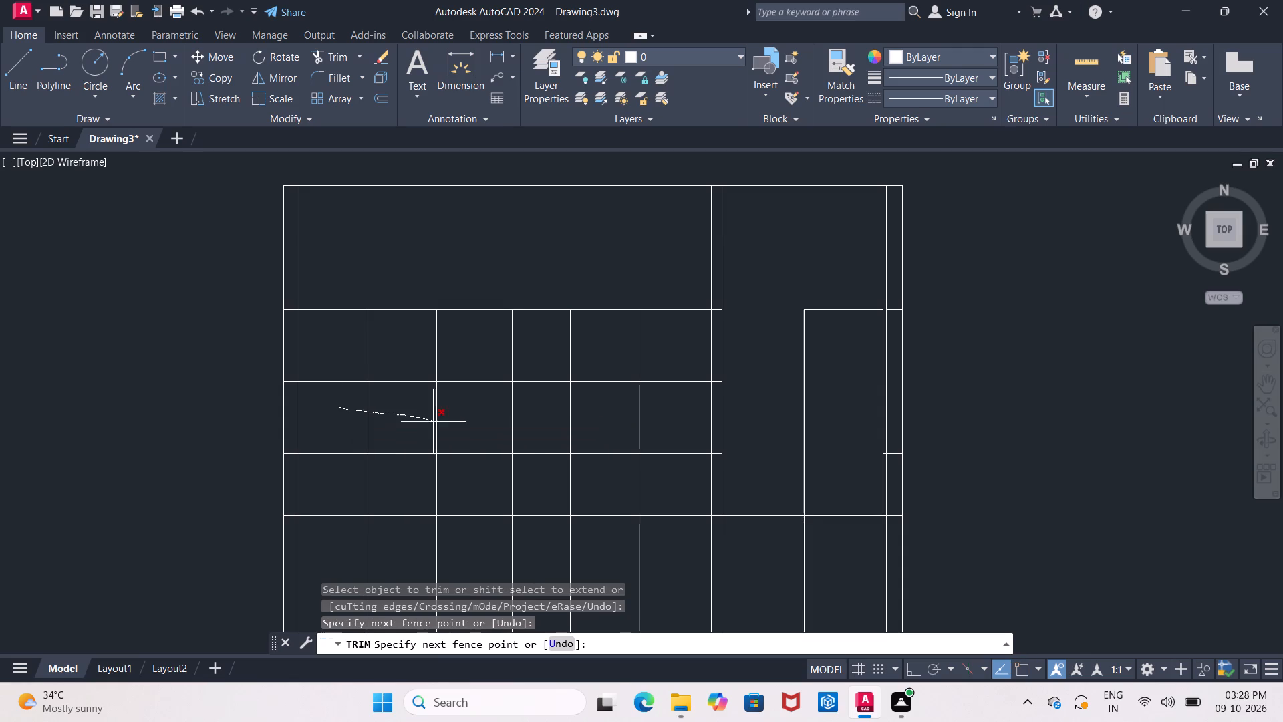
drag(437, 423, 663, 408)
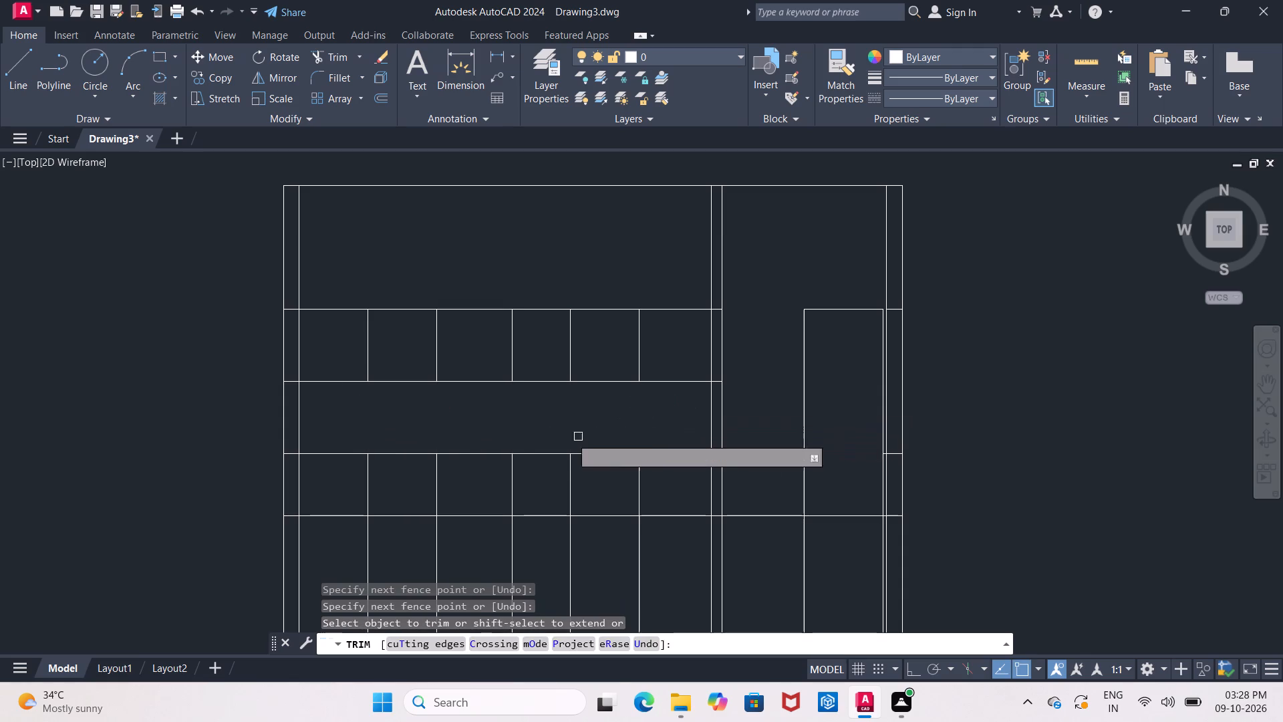
scroll(514, 431, up, 1)
middle_drag(517, 430, 539, 412)
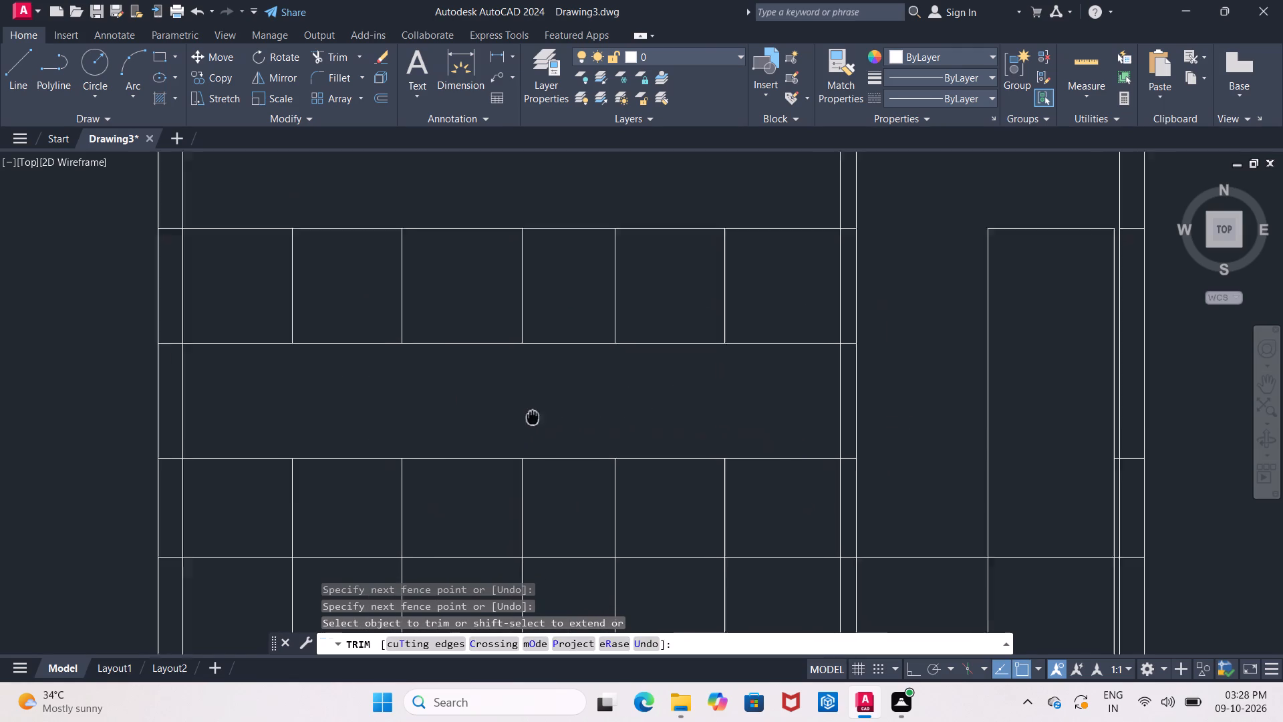
middle_drag(539, 412, 556, 396)
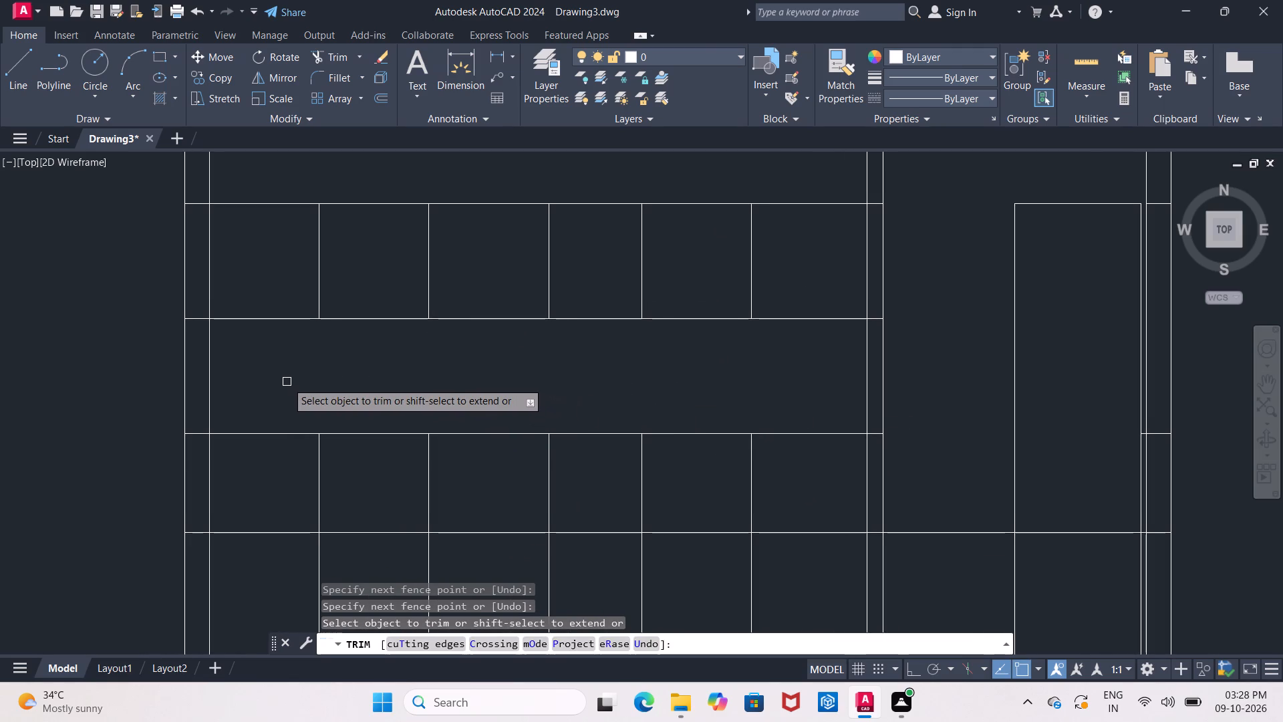
drag(287, 382, 595, 510)
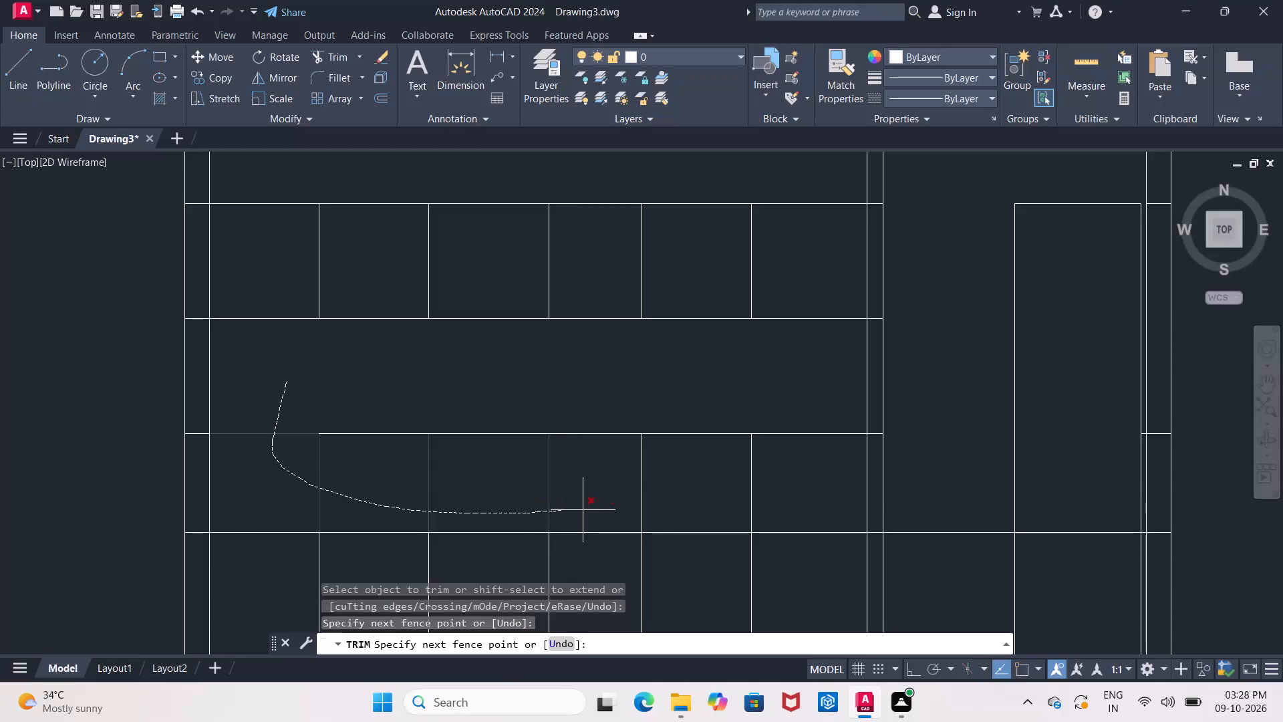
drag(595, 510, 780, 412)
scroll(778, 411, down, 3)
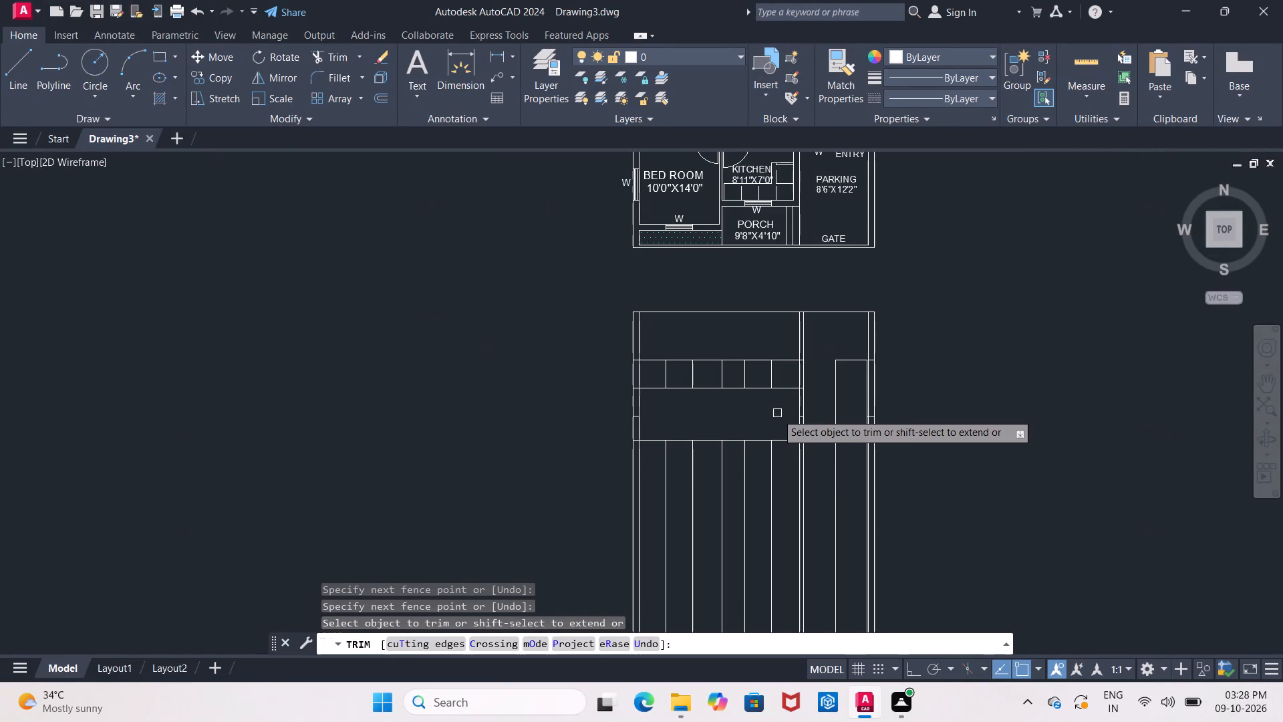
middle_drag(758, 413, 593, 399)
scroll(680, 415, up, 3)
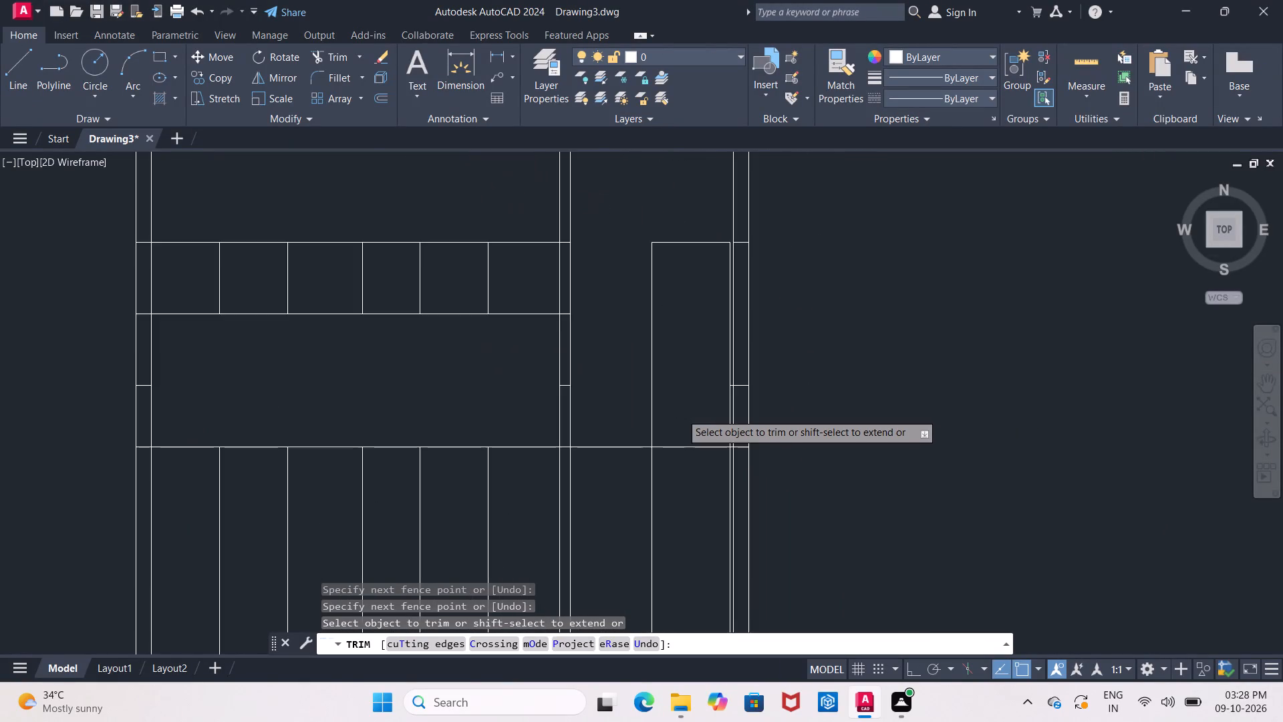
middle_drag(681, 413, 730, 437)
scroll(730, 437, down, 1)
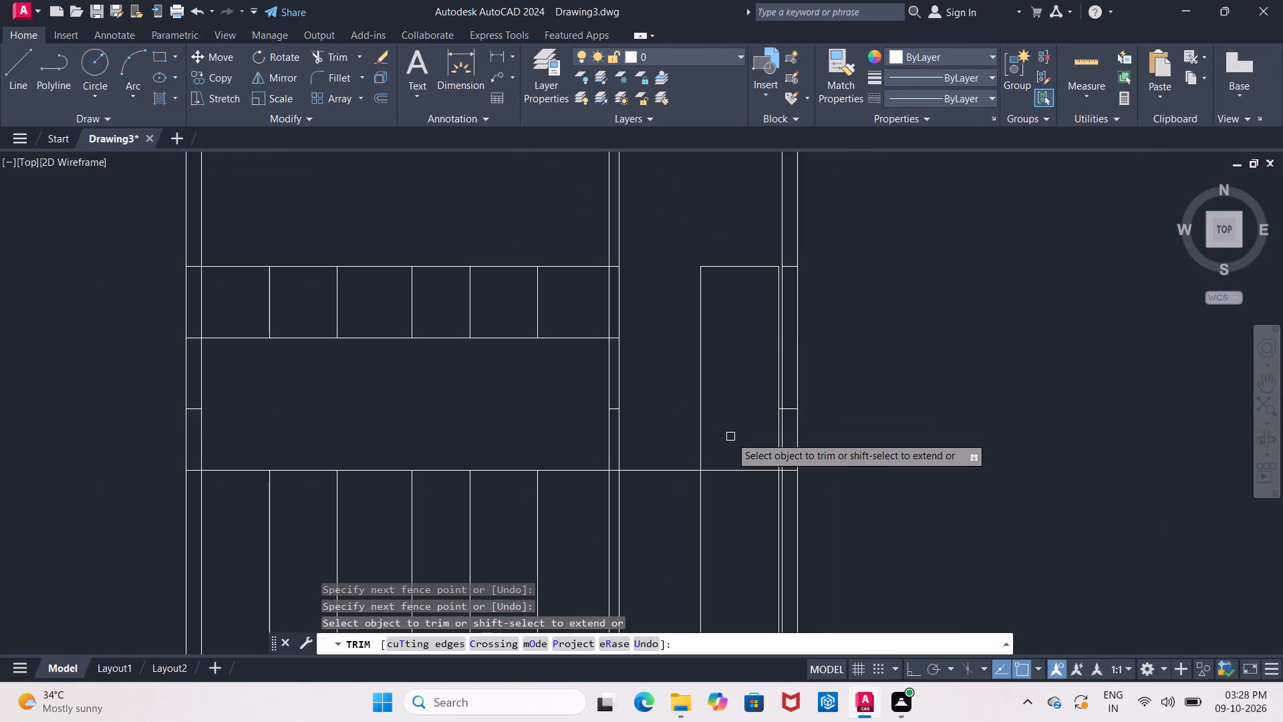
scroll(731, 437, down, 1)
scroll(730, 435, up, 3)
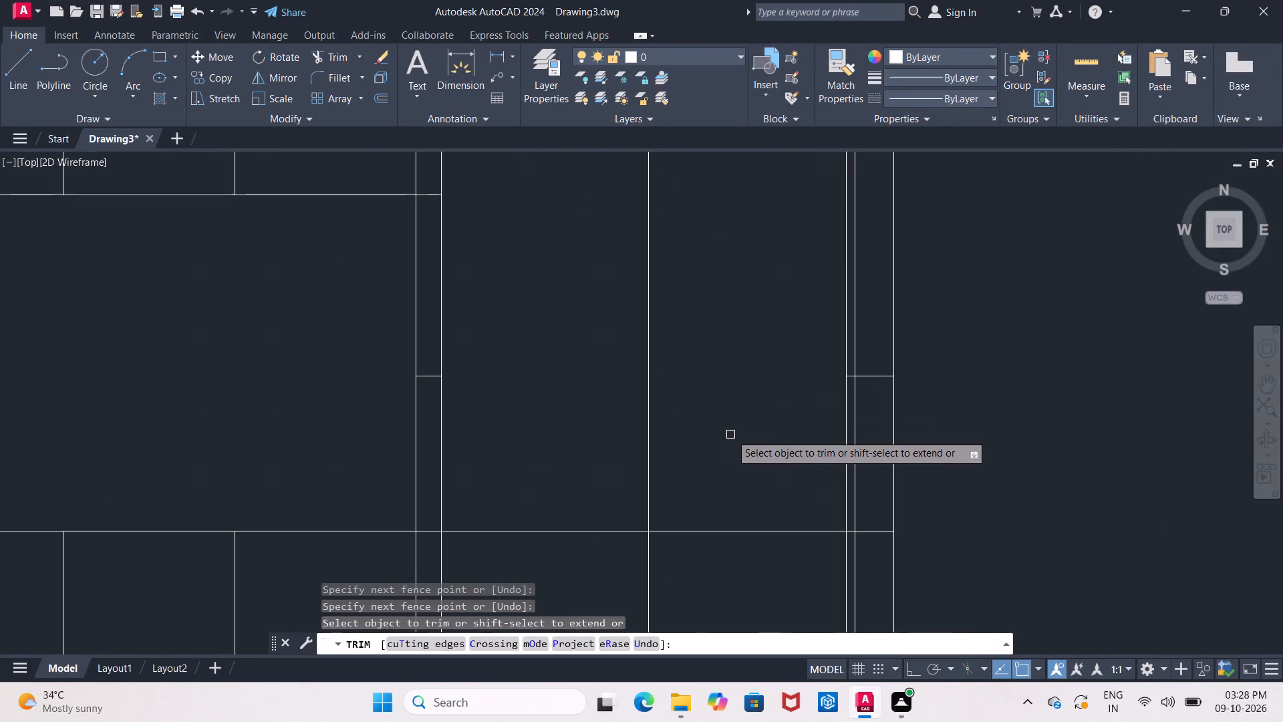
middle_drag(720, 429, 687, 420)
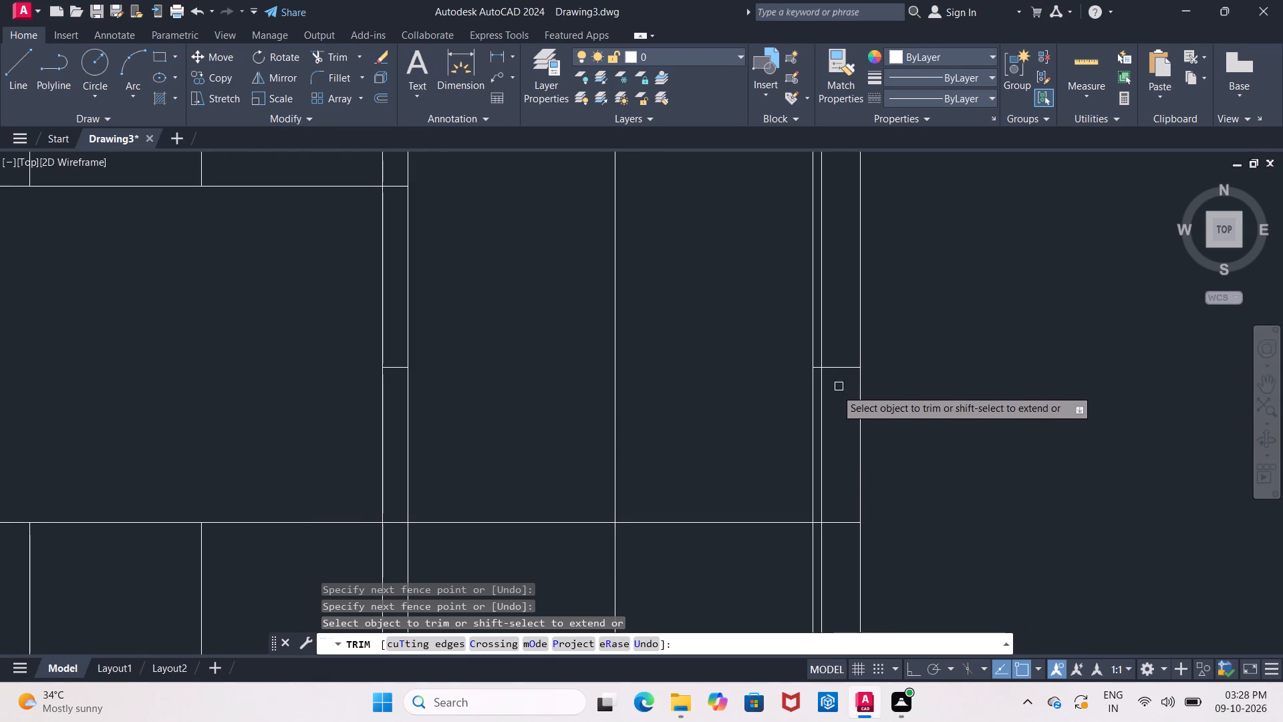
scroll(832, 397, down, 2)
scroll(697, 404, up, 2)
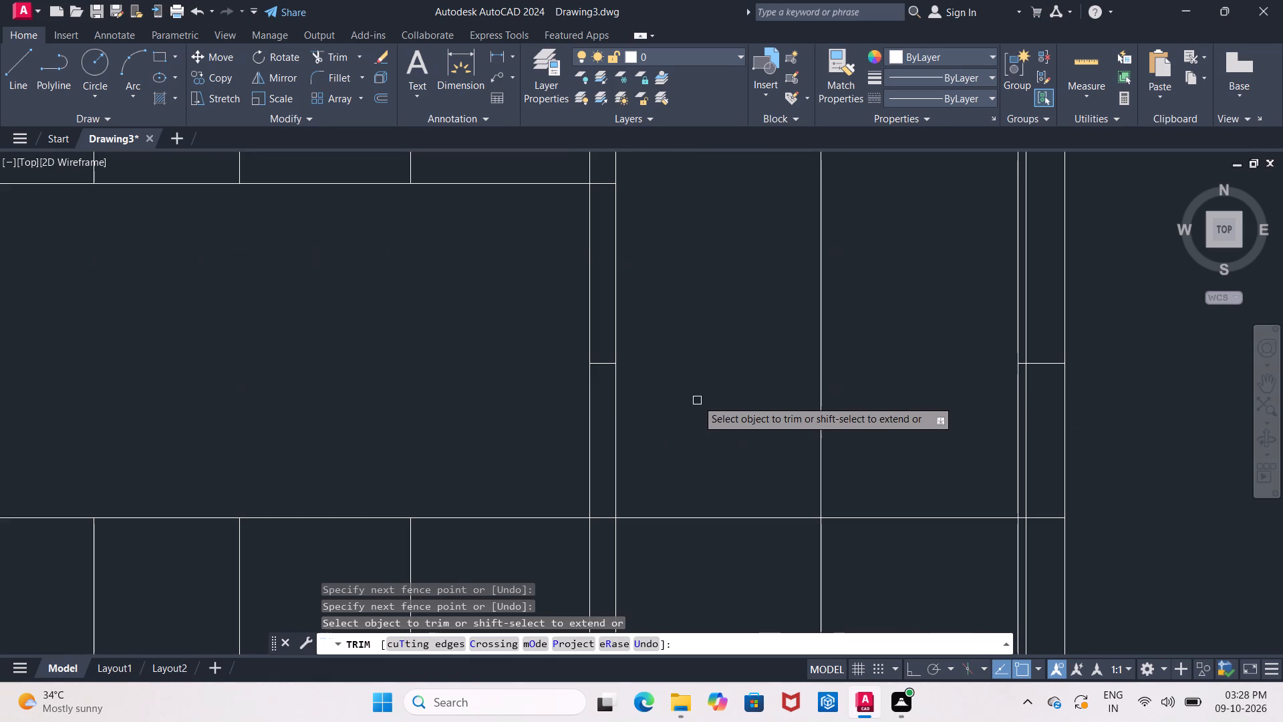
Trim the short third-horizontal segments inside the inner wall and the outer wall on the gate side.
scroll(693, 398, up, 2)
click(450, 313)
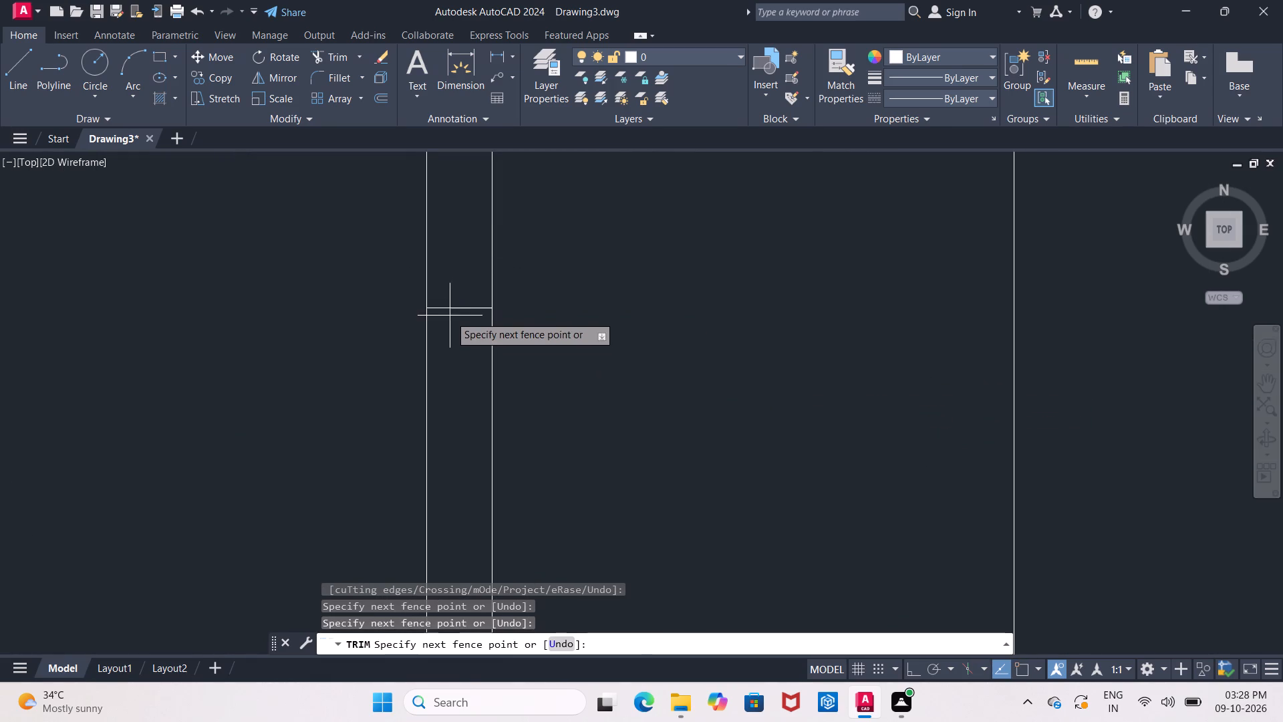
click(460, 292)
scroll(456, 309, down, 3)
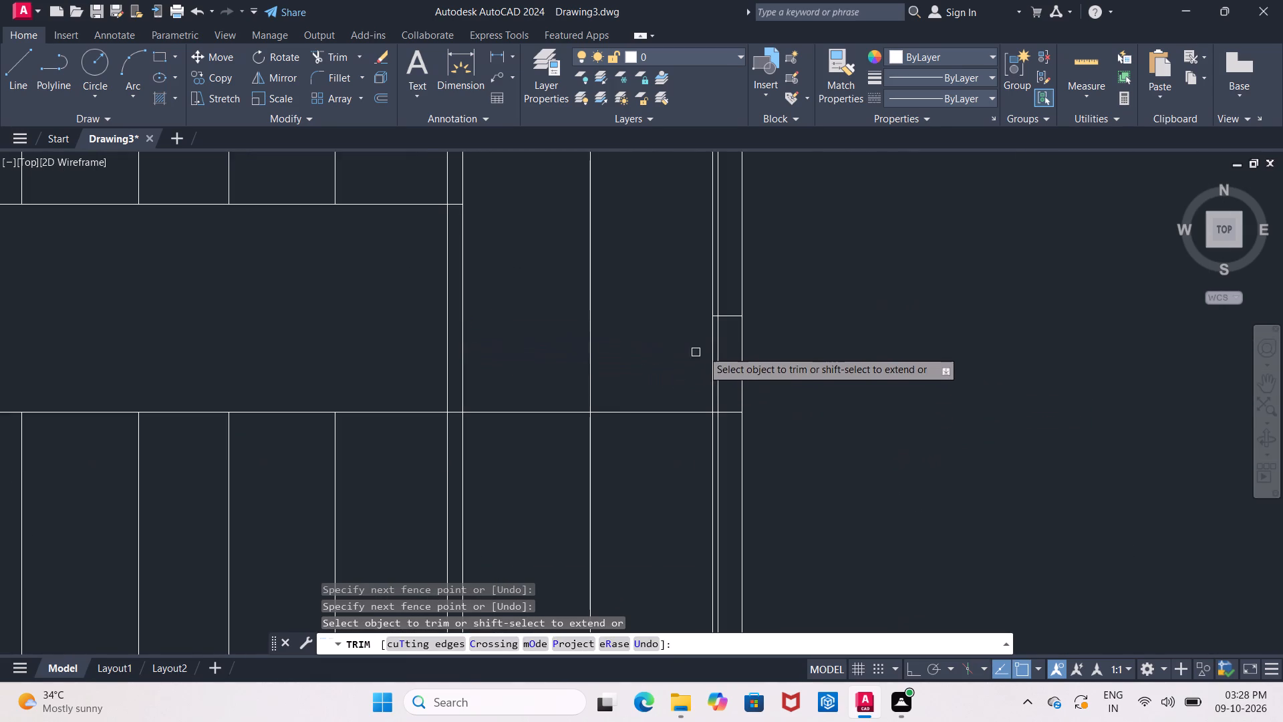
scroll(715, 337, up, 3)
scroll(768, 263, down, 2)
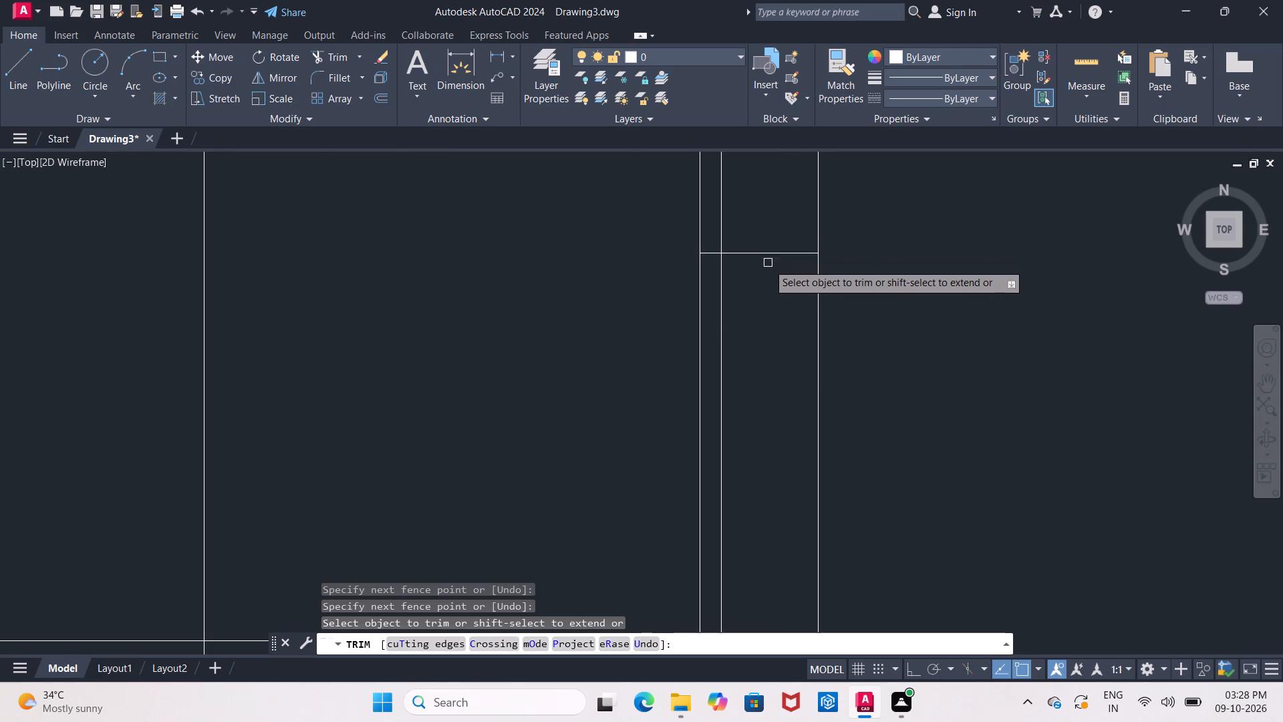
scroll(768, 268, down, 2)
scroll(768, 284, up, 5)
middle_drag(736, 238, 728, 382)
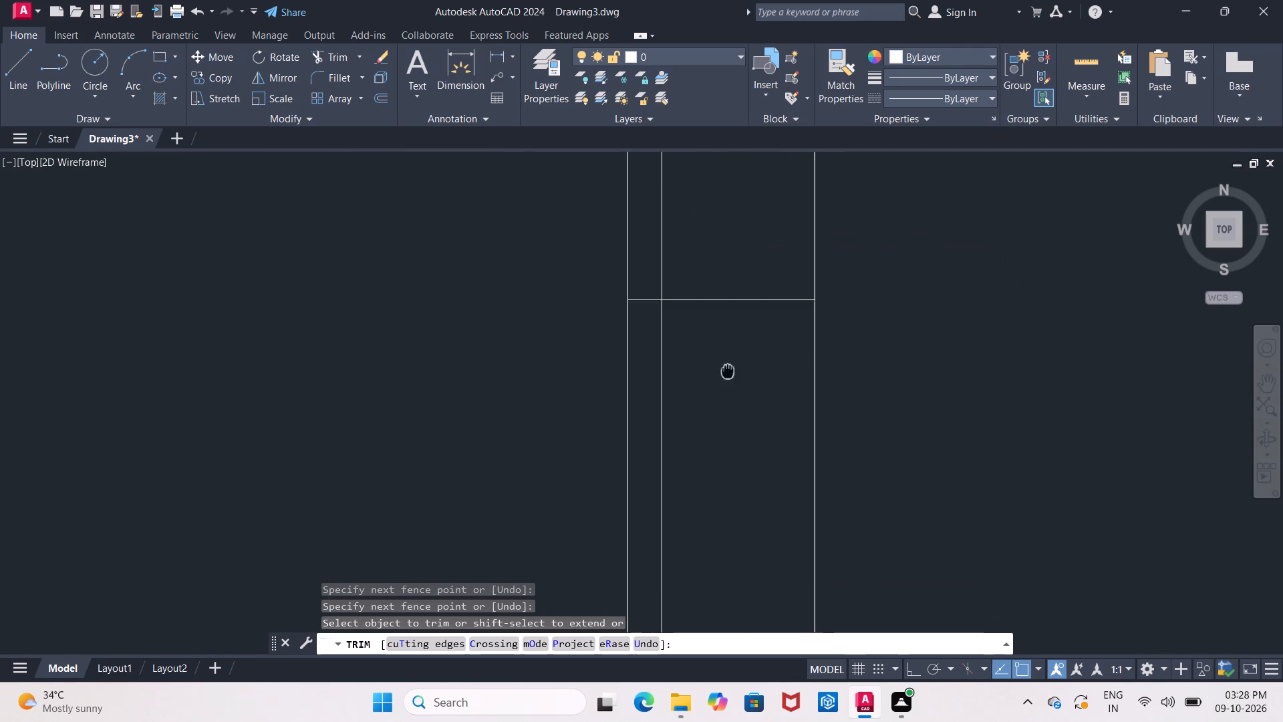
middle_drag(728, 382, 730, 408)
drag(736, 273, 736, 416)
scroll(736, 416, down, 4)
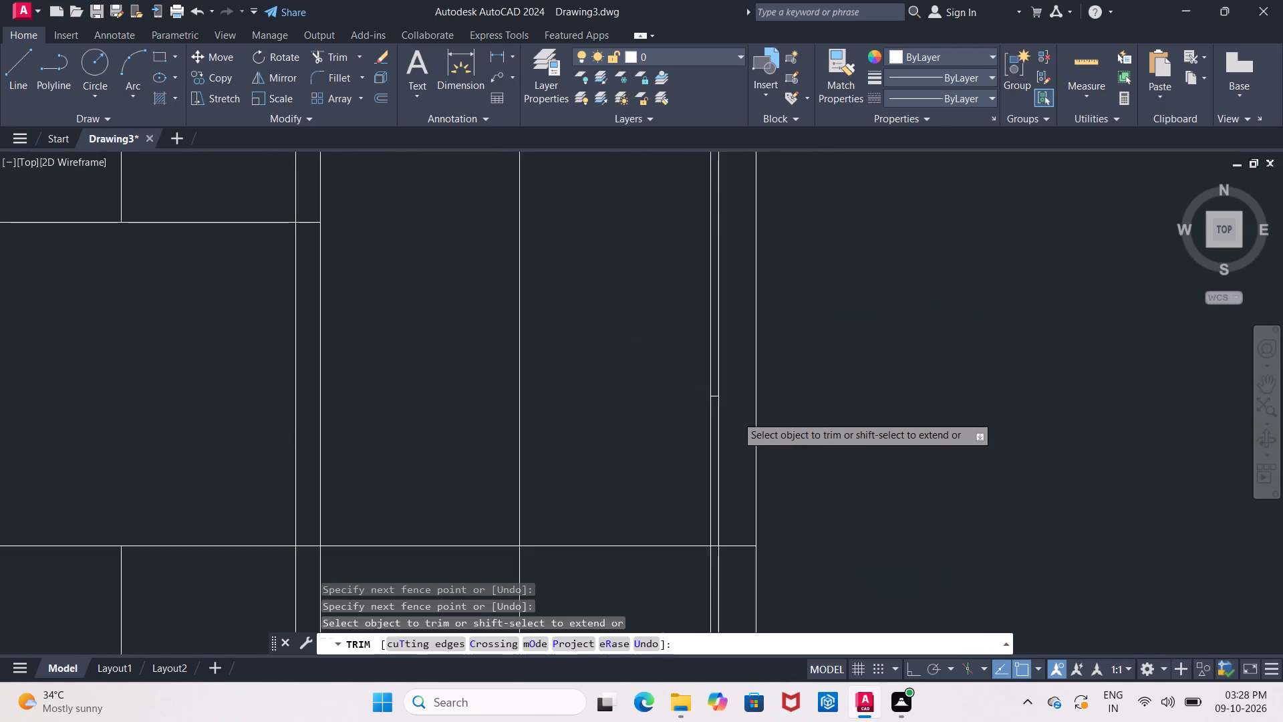
middle_drag(739, 406, 748, 438)
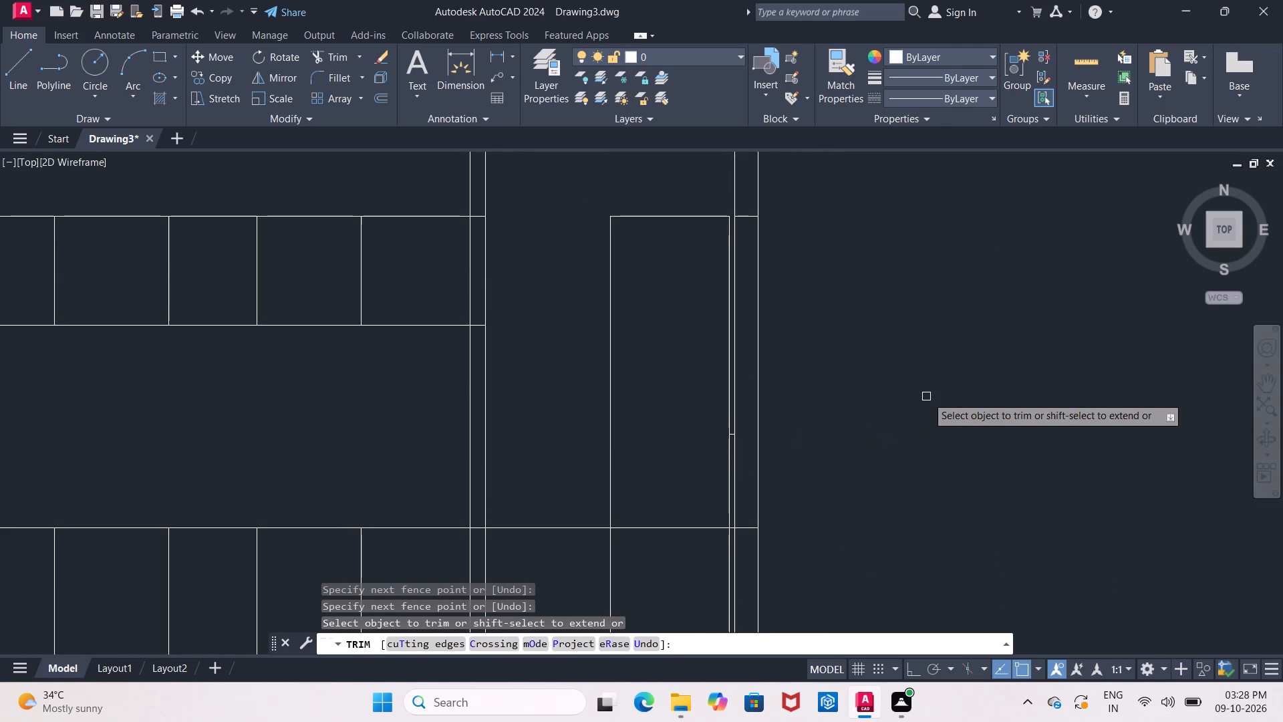
key(Escape)
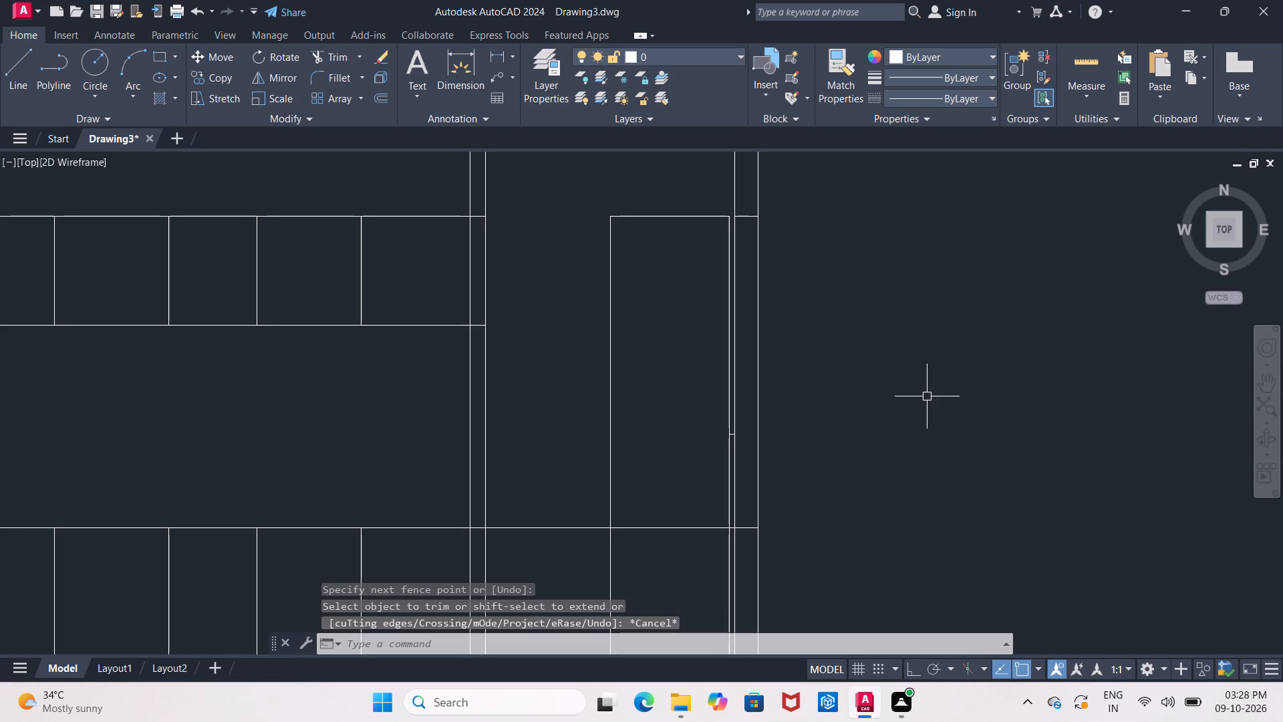
Trim both window horizontals between the porch-side window and the inner wall beside the gate bay.
scroll(927, 396, down, 2)
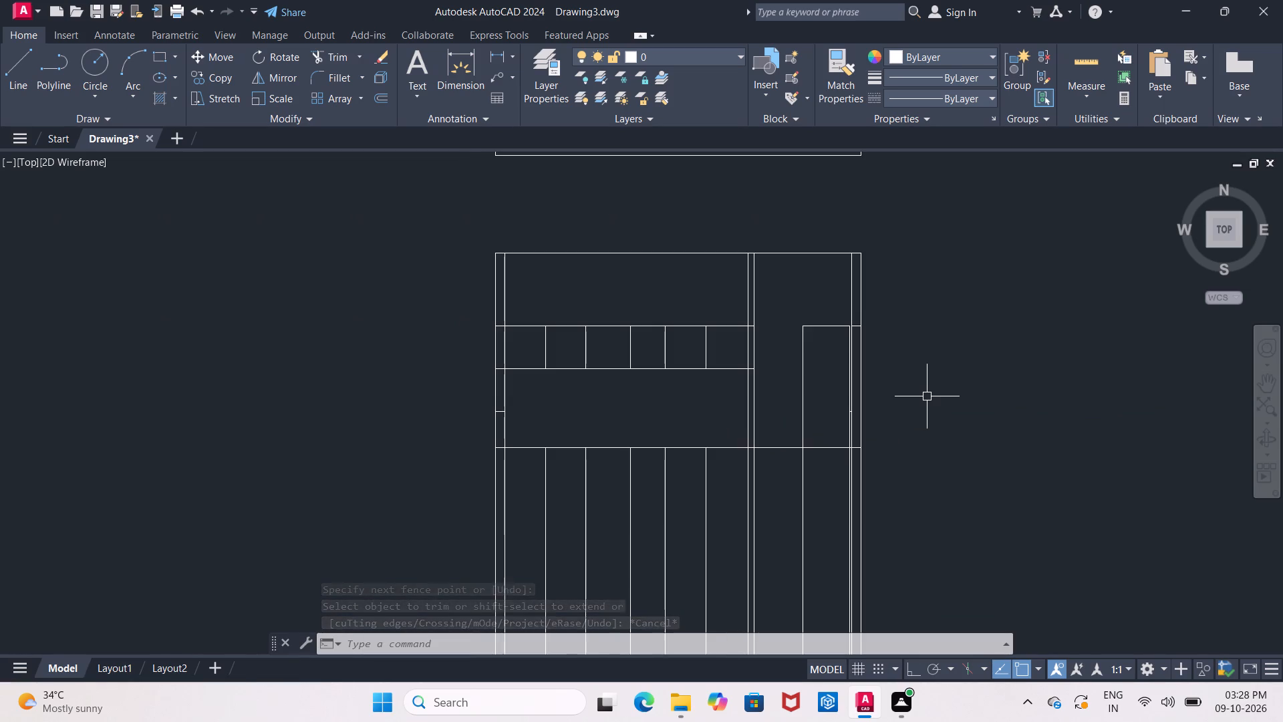
middle_drag(927, 396, 1052, 354)
middle_drag(706, 373, 595, 493)
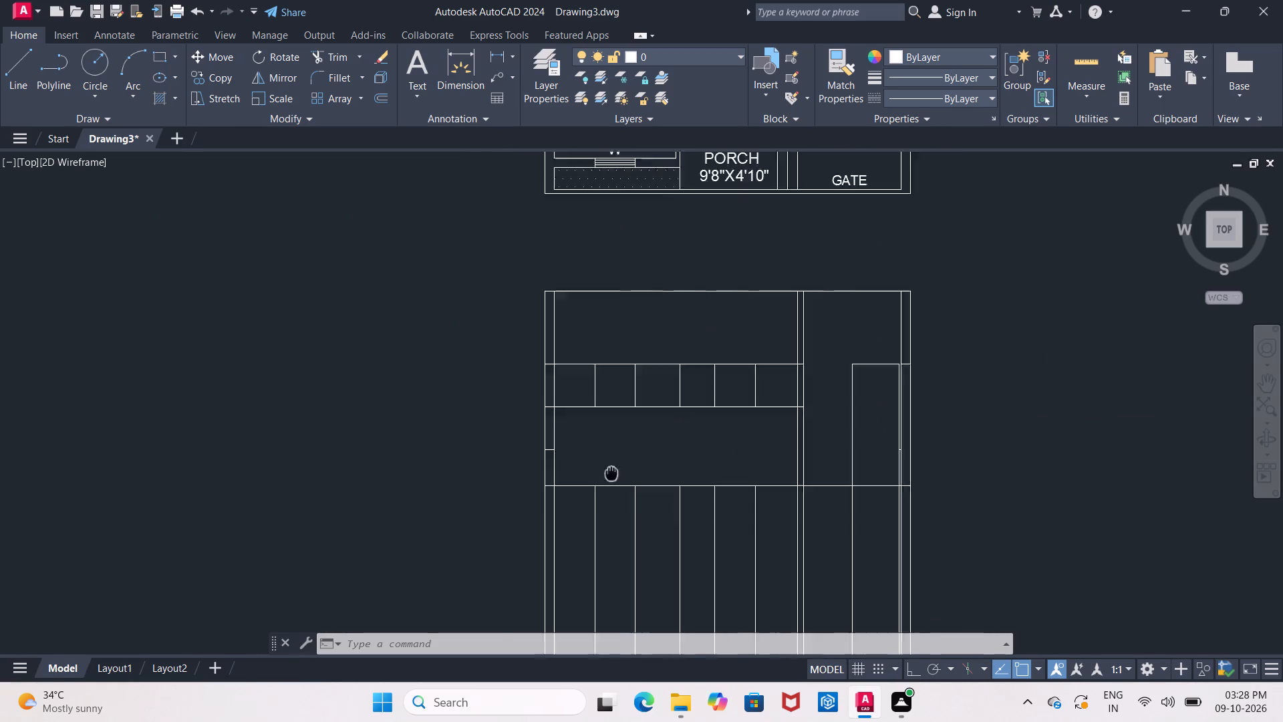
middle_drag(595, 493, 569, 550)
scroll(652, 550, up, 1)
scroll(652, 550, down, 1)
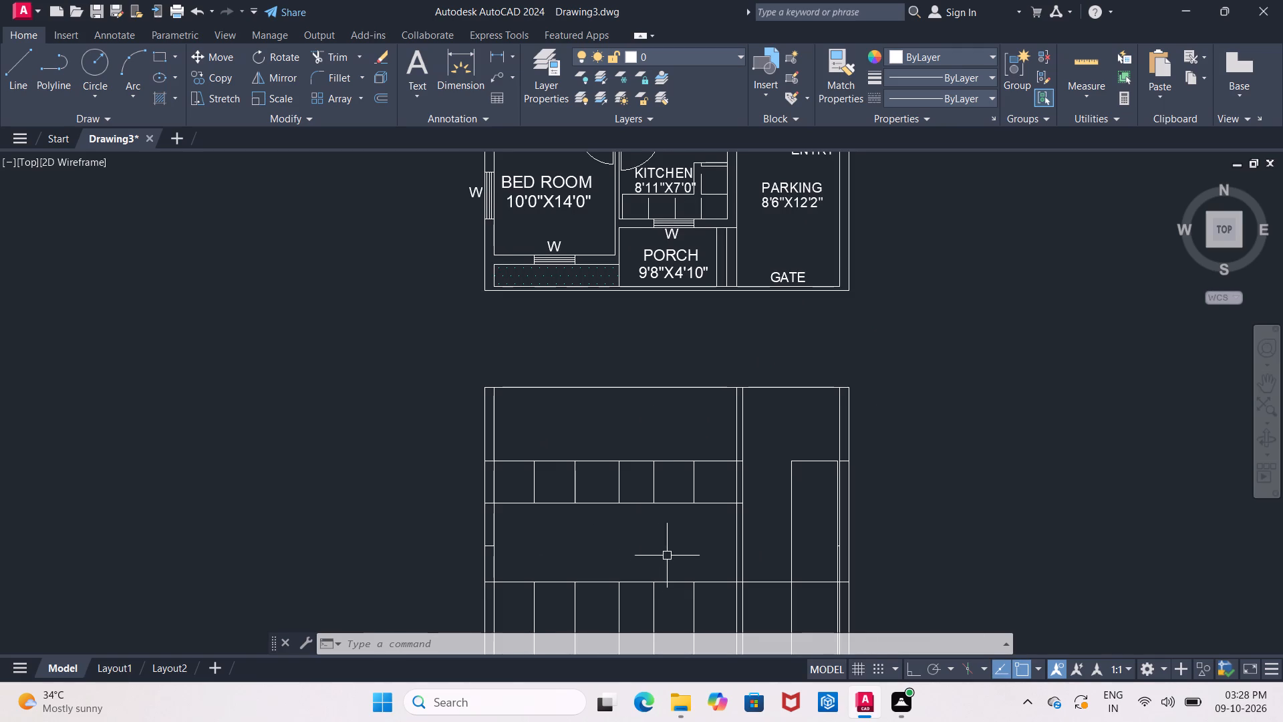
middle_drag(667, 556, 644, 568)
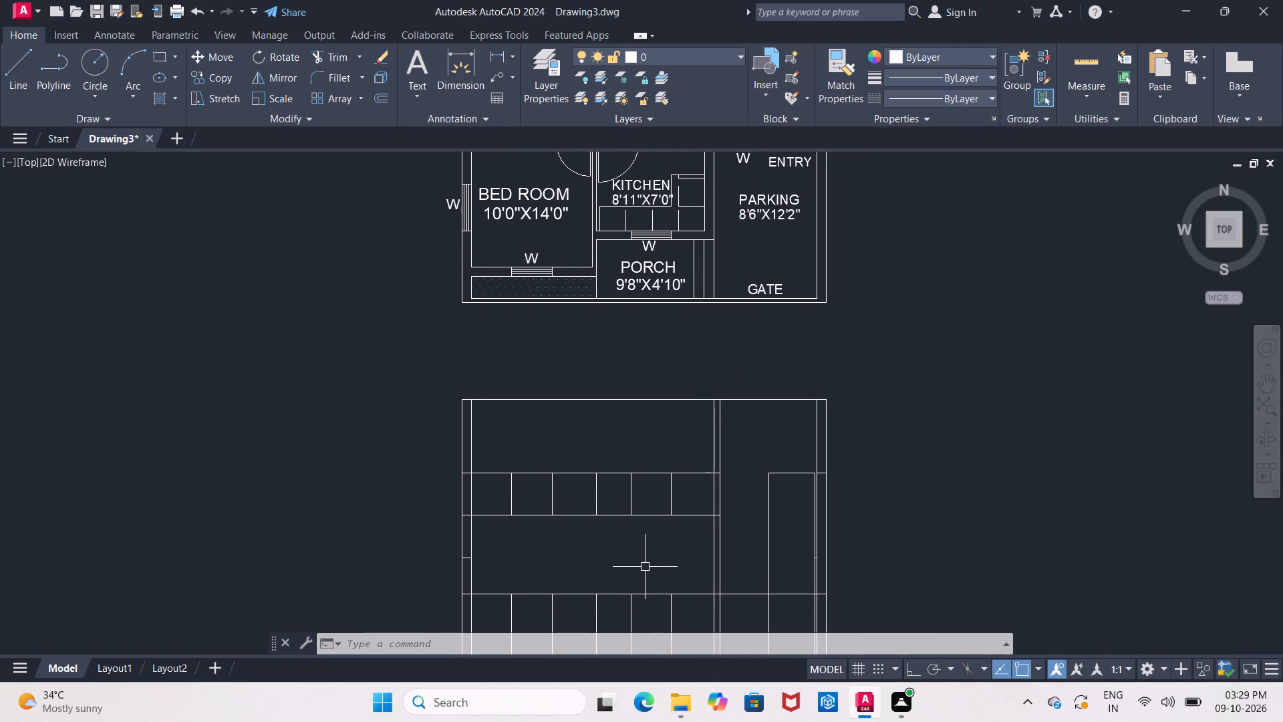
key(Escape)
text(TR)
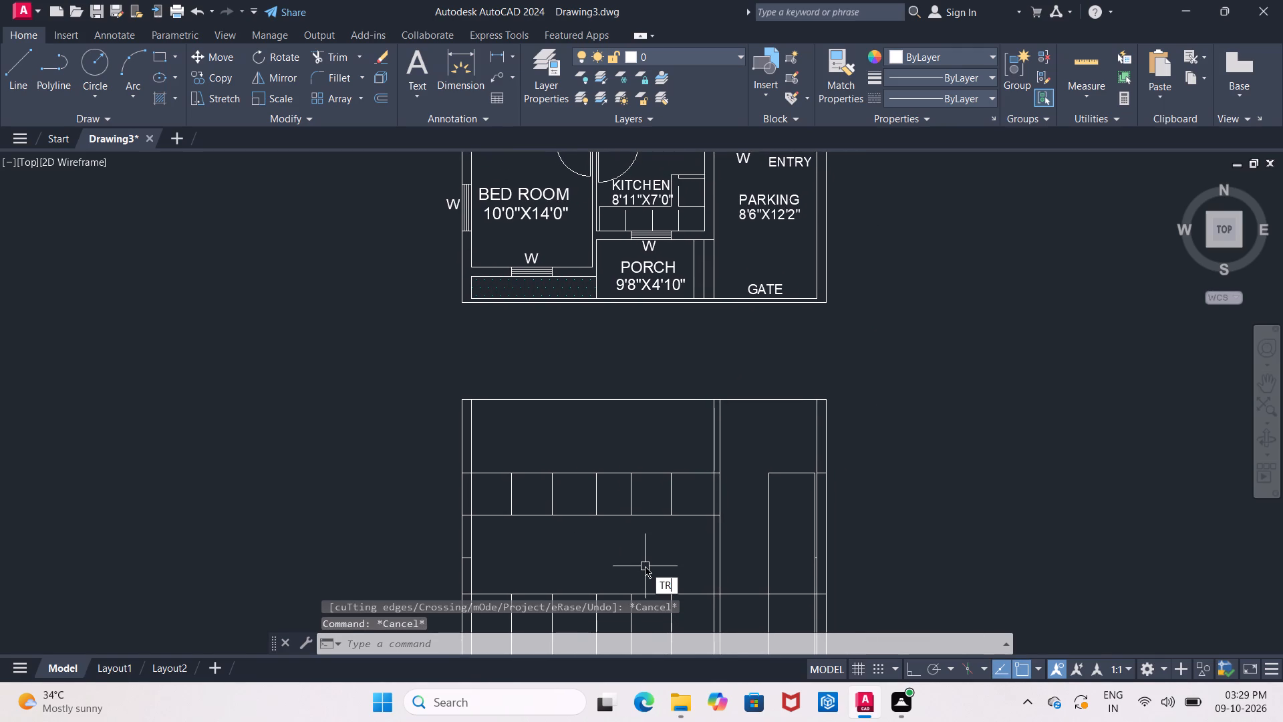
key(Return)
key(Return)
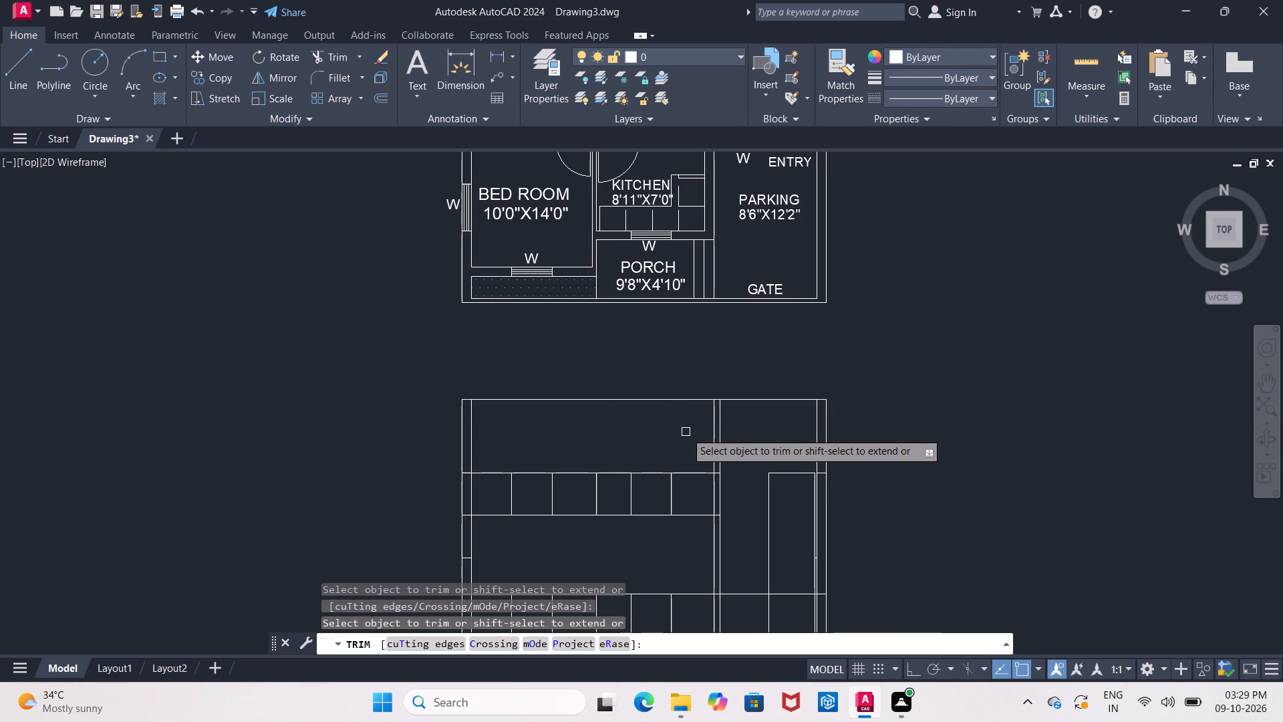
drag(682, 428, 685, 535)
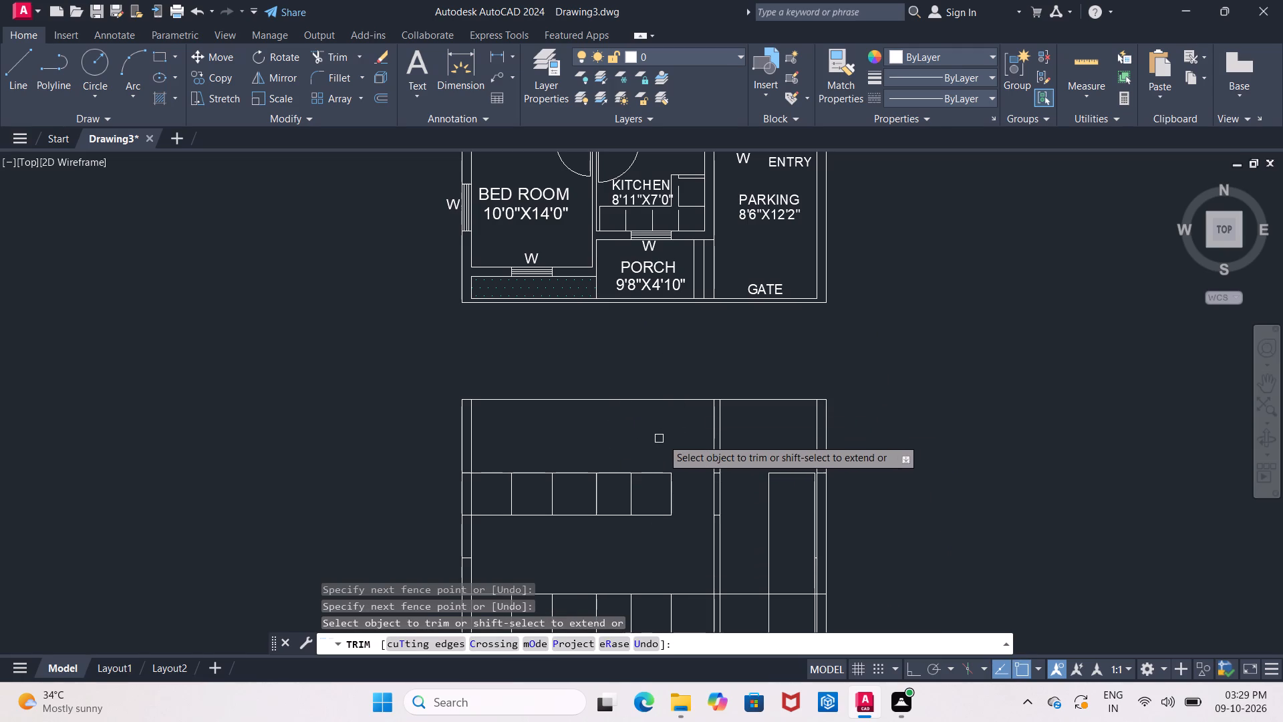
Trim both window horizontals between the two window openings and remove the leftover vertical segment between them.
scroll(659, 437, up, 1)
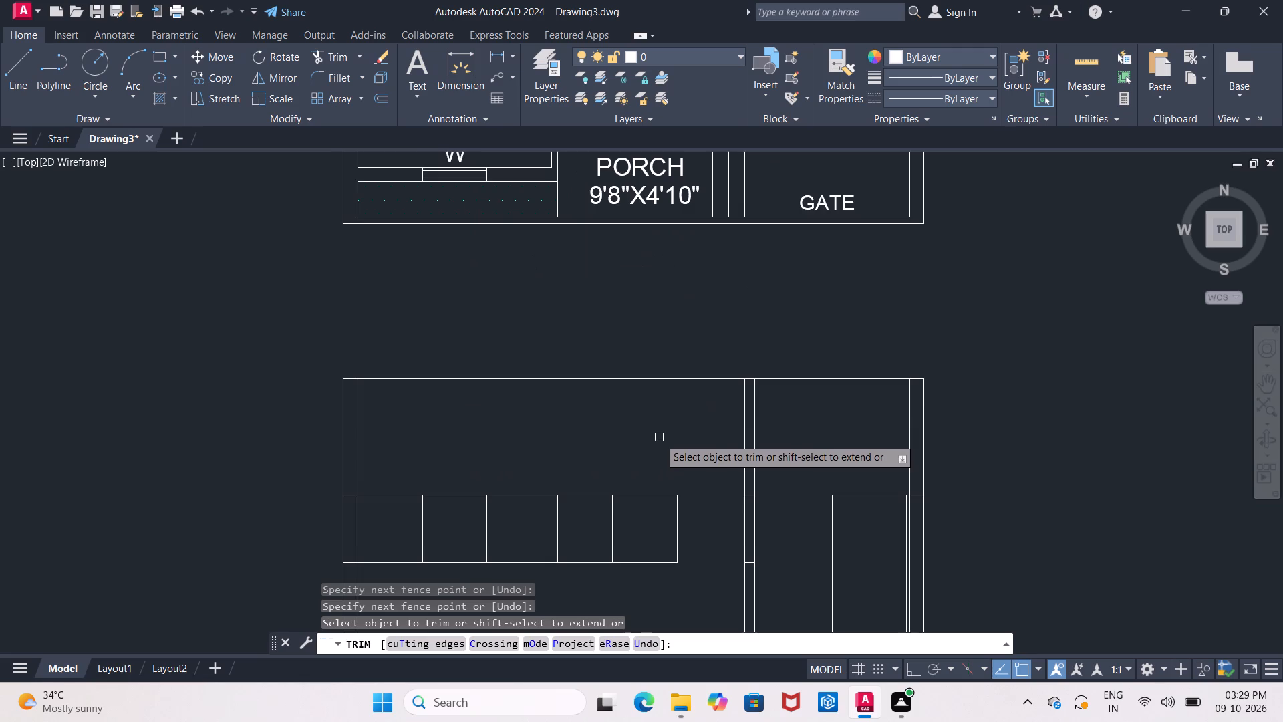
middle_drag(659, 441, 663, 505)
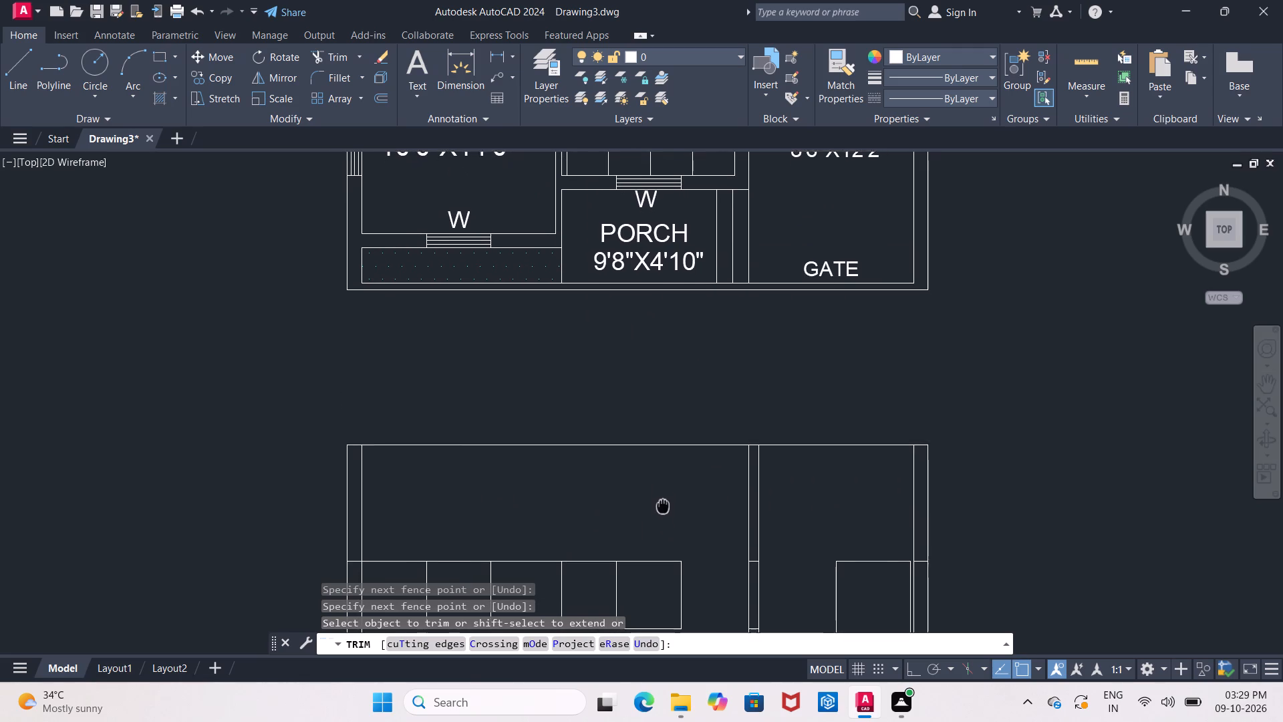
middle_drag(663, 505, 664, 493)
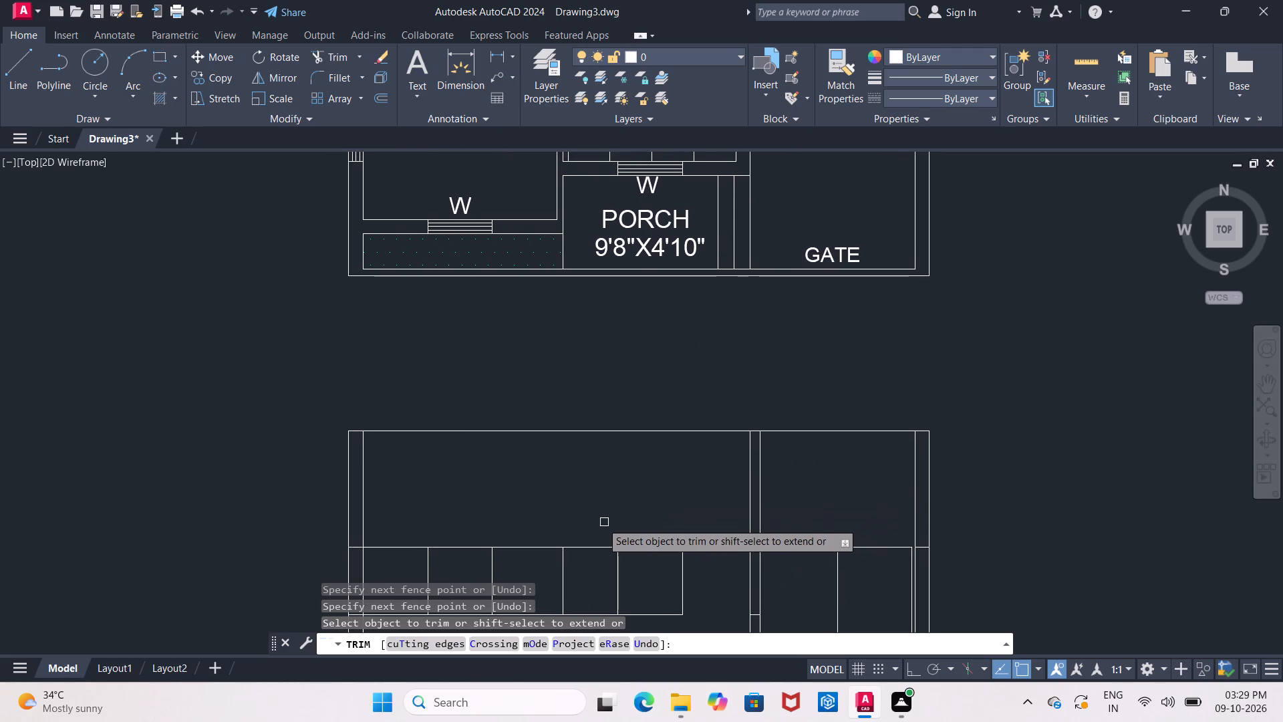
drag(585, 521, 587, 575)
middle_drag(588, 575, 588, 490)
drag(588, 489, 588, 540)
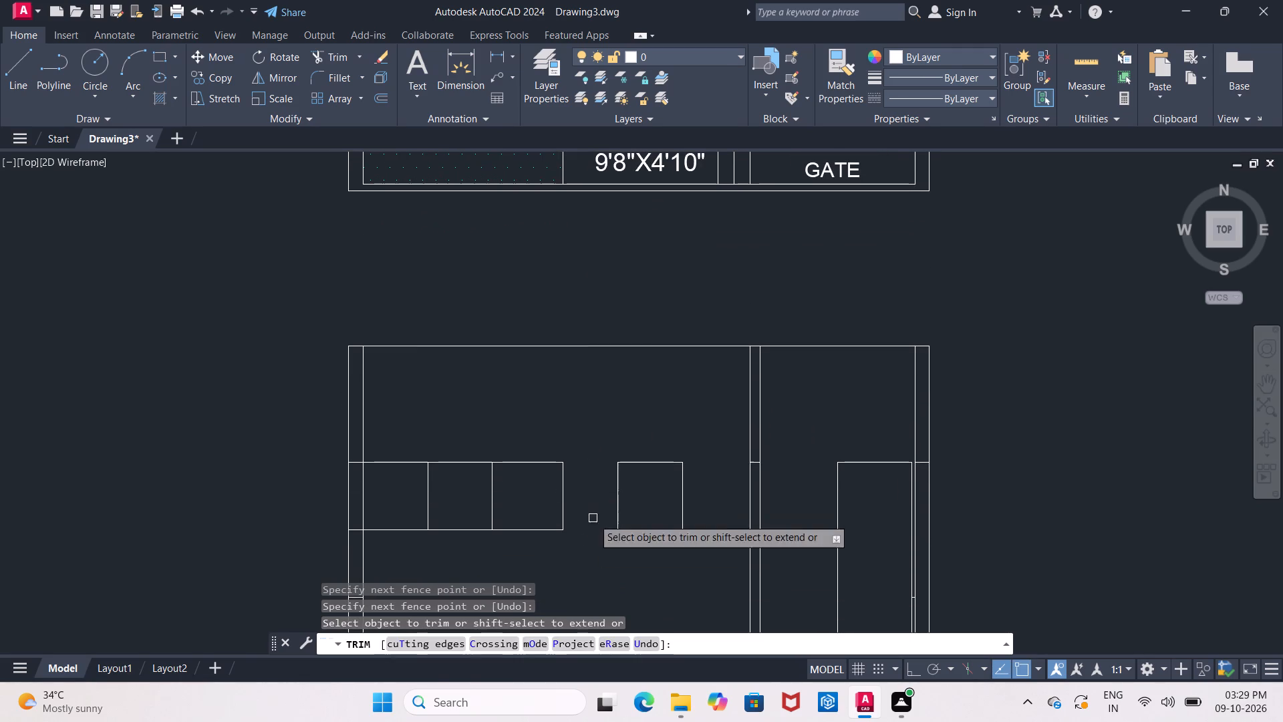
middle_drag(593, 518, 683, 563)
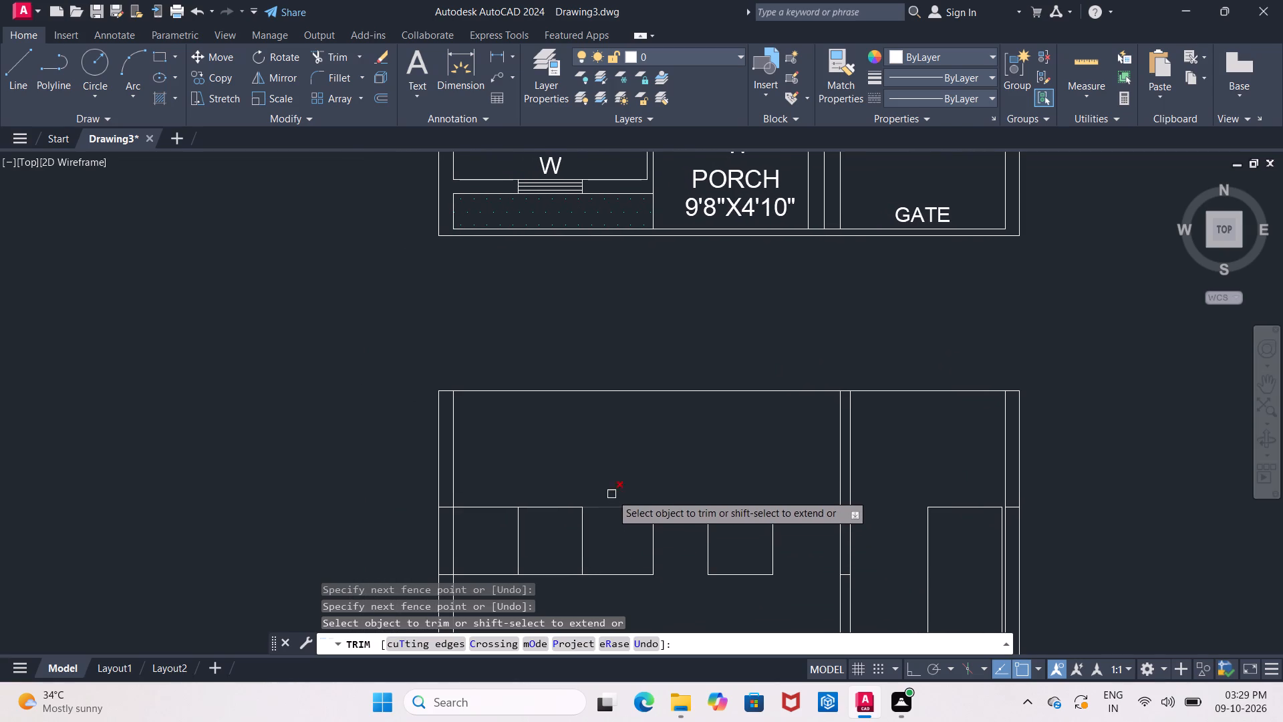
drag(612, 478, 613, 582)
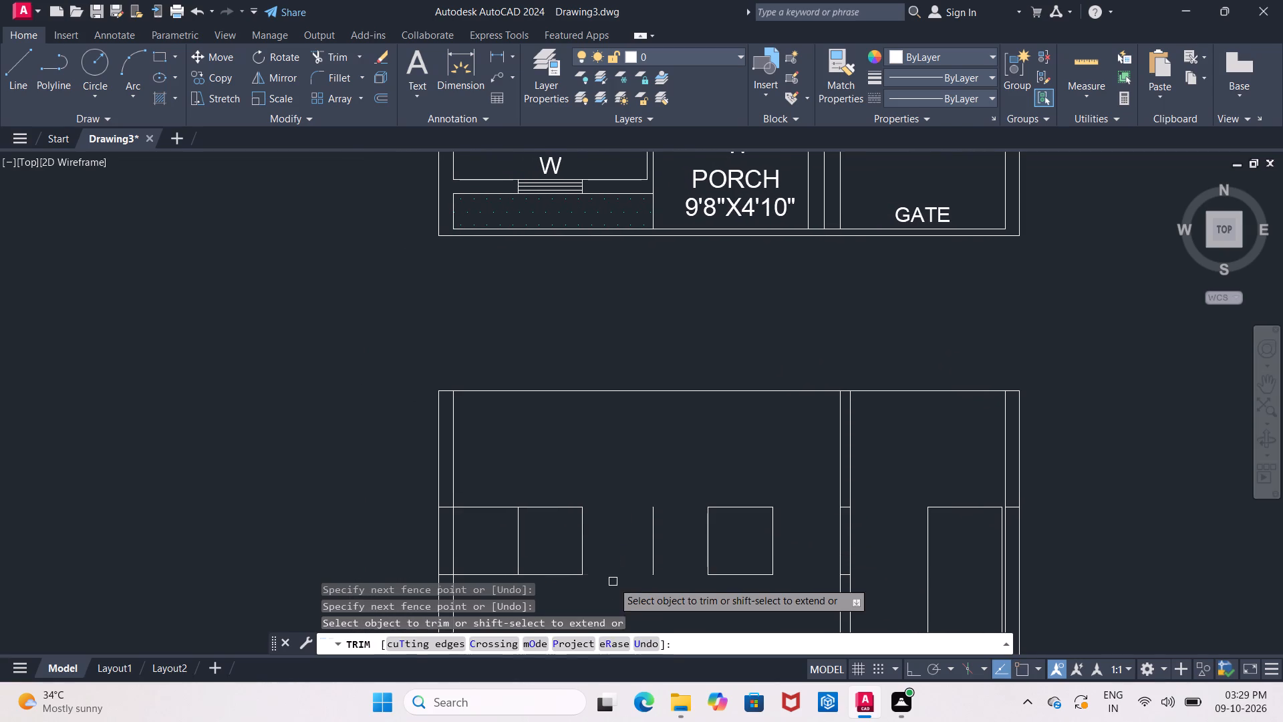
click(652, 561)
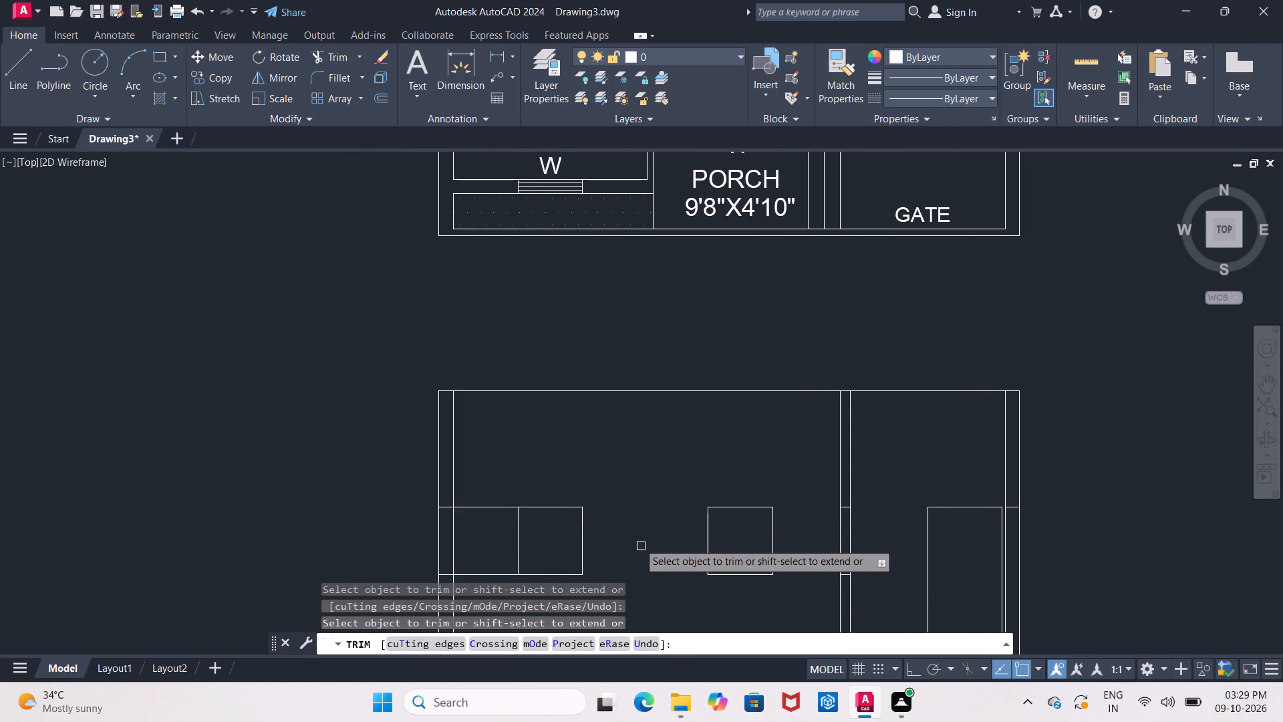
Trim both window horizontals between the bedroom-side window and the outer wall, including the short segments inside that wall.
middle_drag(567, 462, 670, 414)
drag(577, 423, 573, 514)
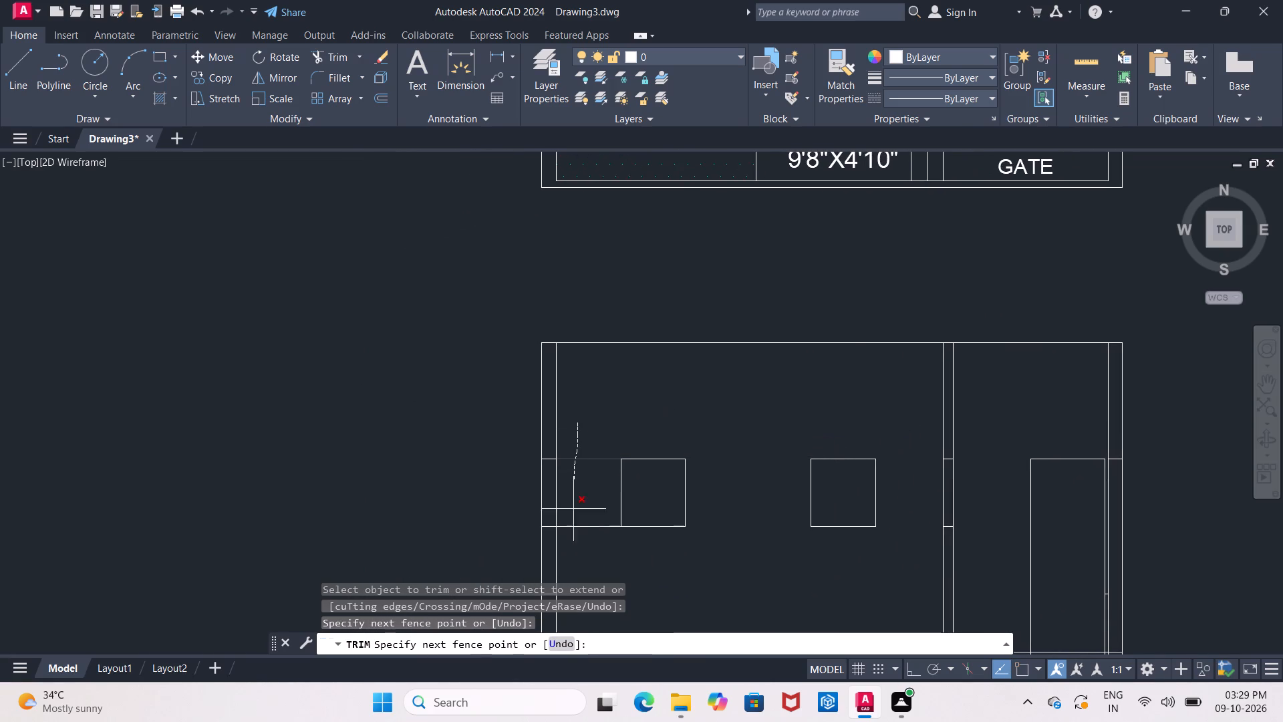
drag(573, 514, 575, 539)
scroll(582, 501, up, 1)
middle_drag(582, 501, 632, 472)
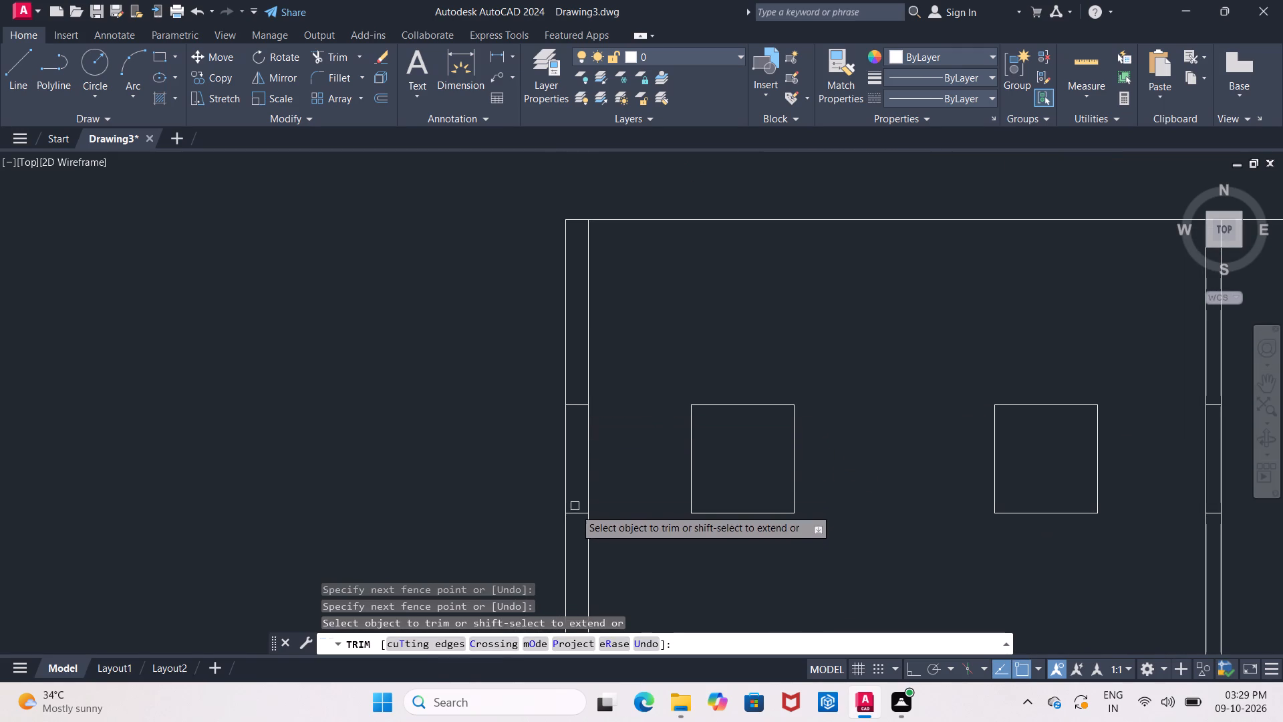
click(575, 404)
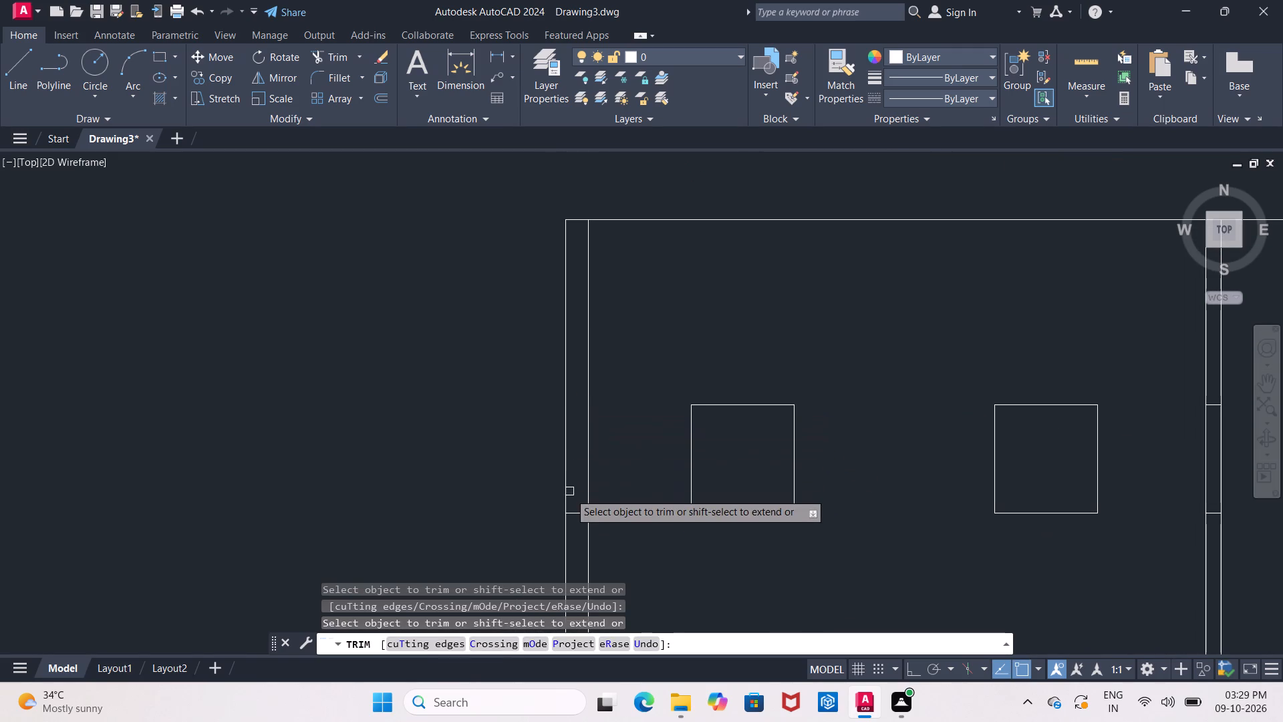
click(575, 516)
Examine the elevation's window and gate openings against the floor plan above.
scroll(577, 516, down, 2)
middle_drag(621, 448, 607, 490)
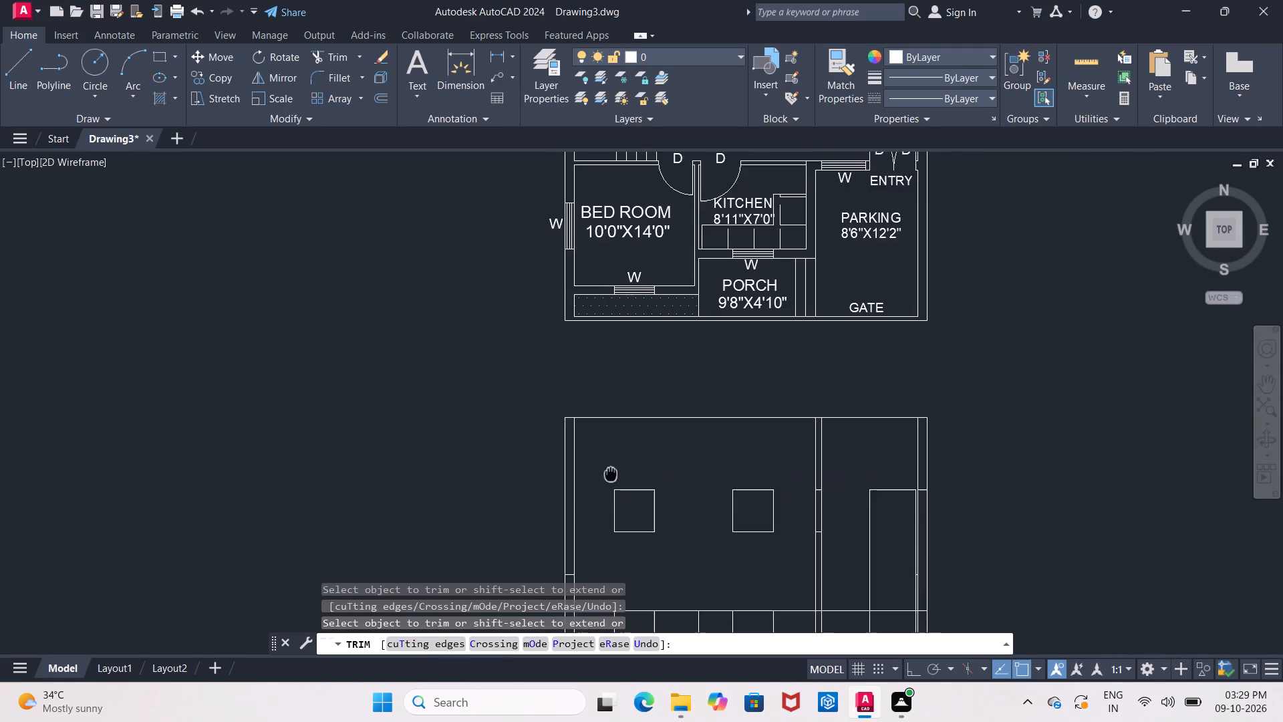
middle_drag(607, 490, 529, 449)
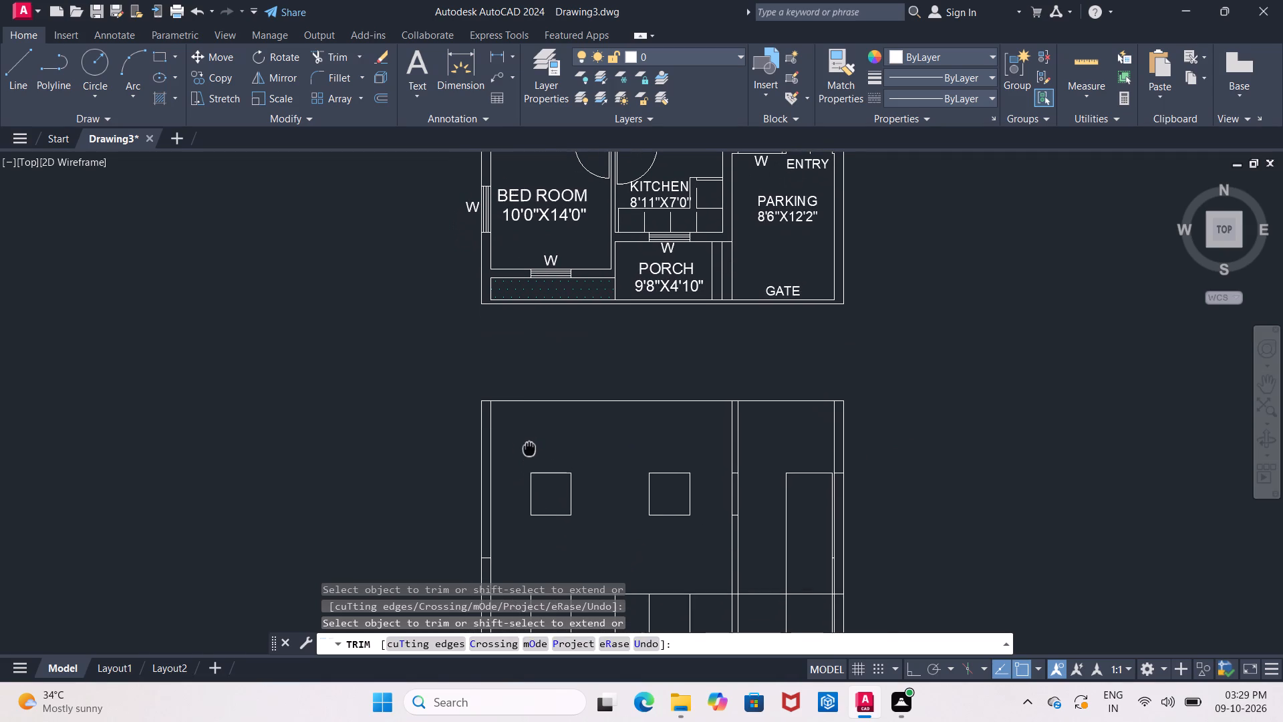
middle_drag(529, 449, 514, 471)
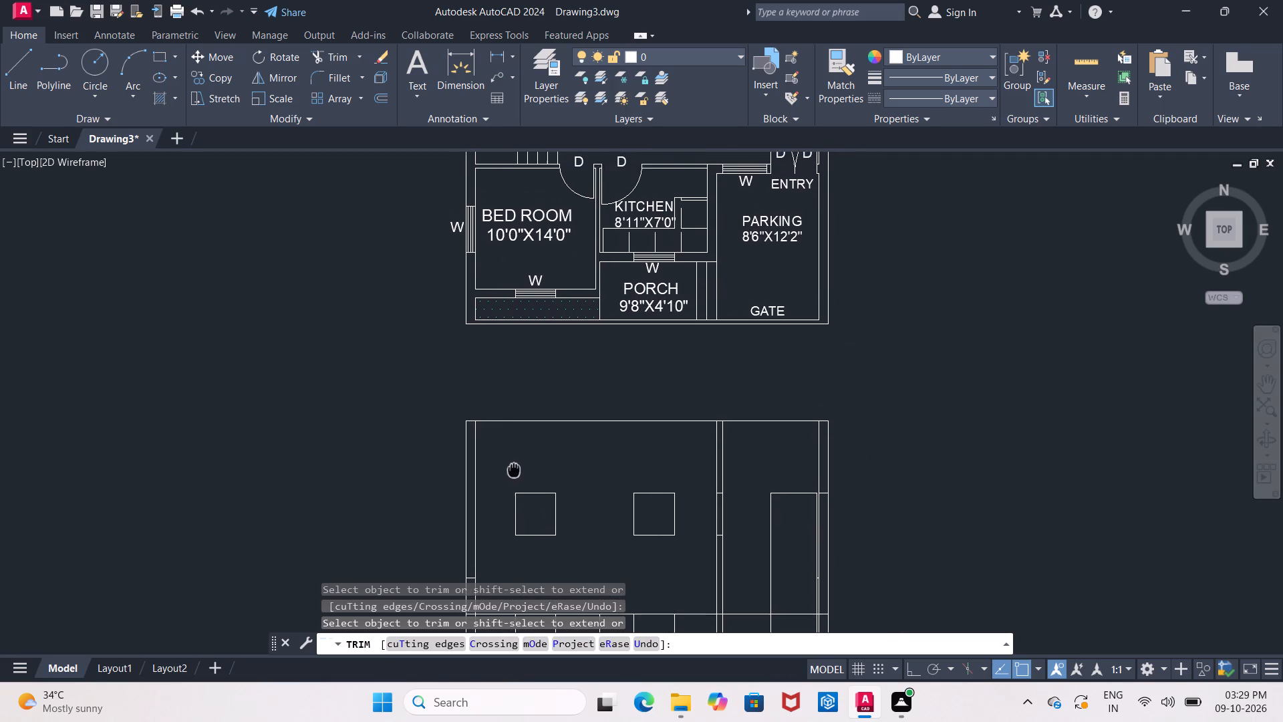
middle_drag(514, 471, 512, 508)
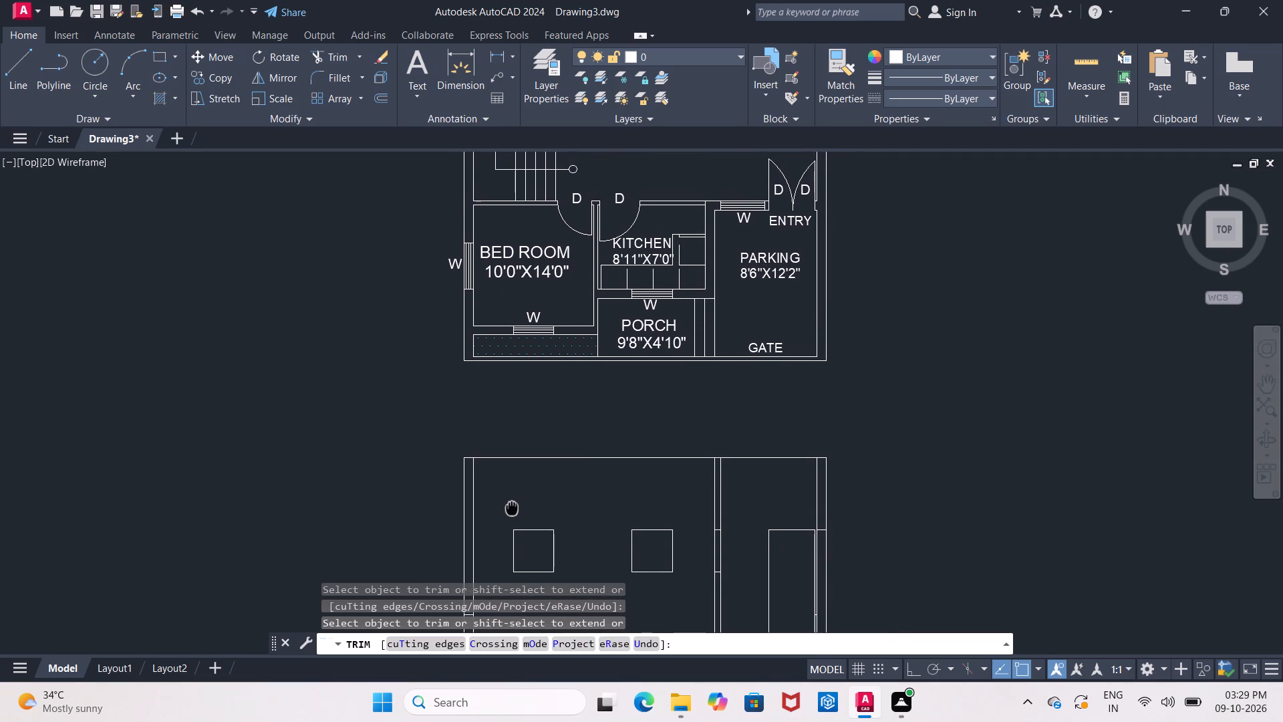
middle_drag(512, 508, 512, 461)
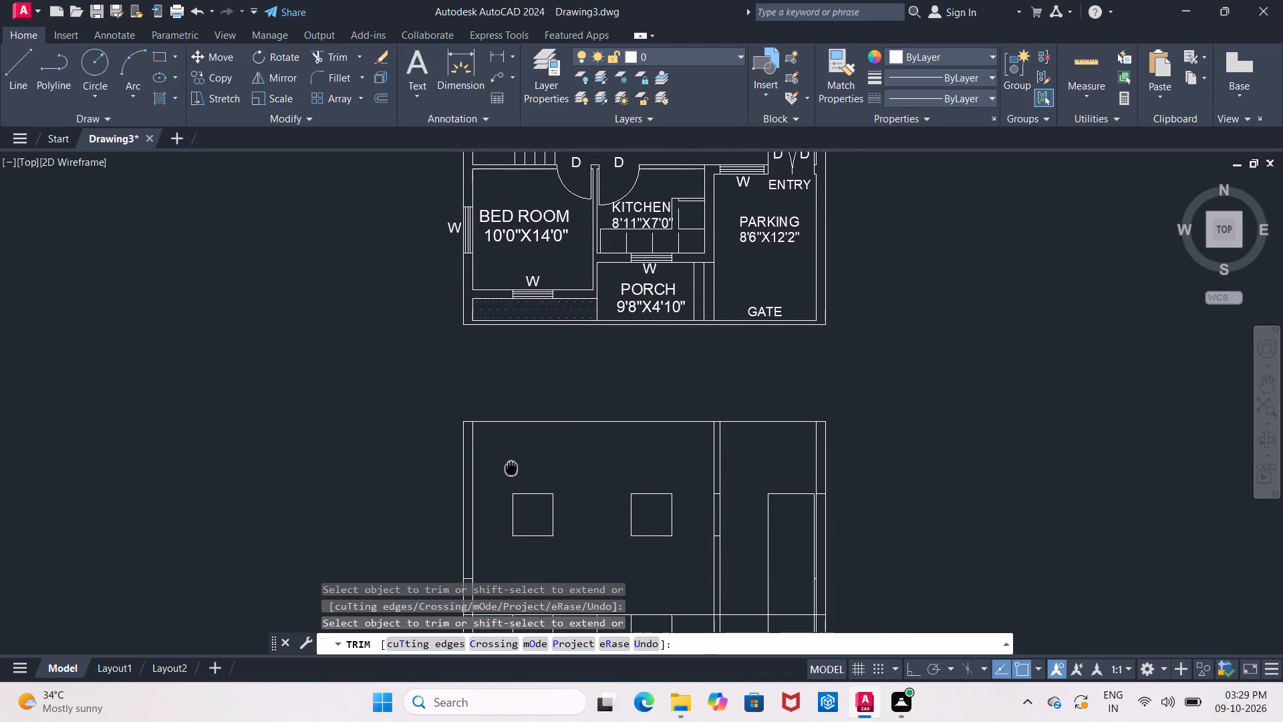
middle_drag(512, 461, 515, 408)
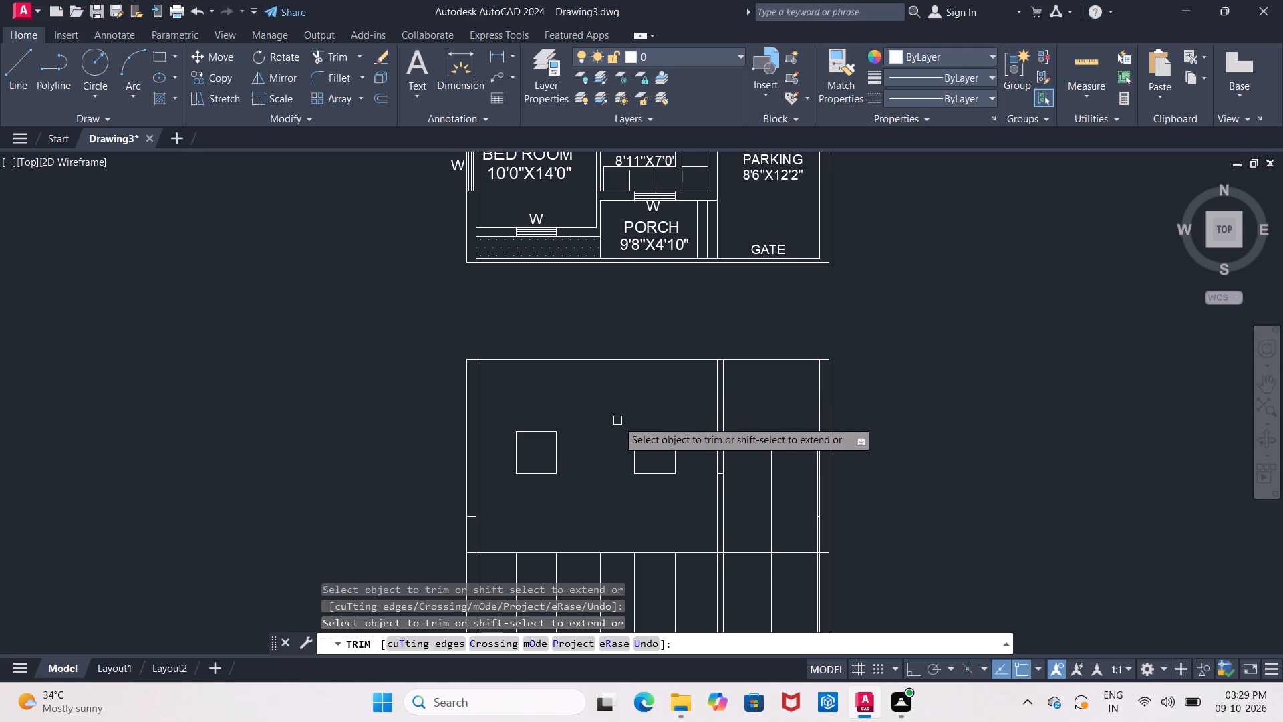
middle_drag(617, 420, 568, 370)
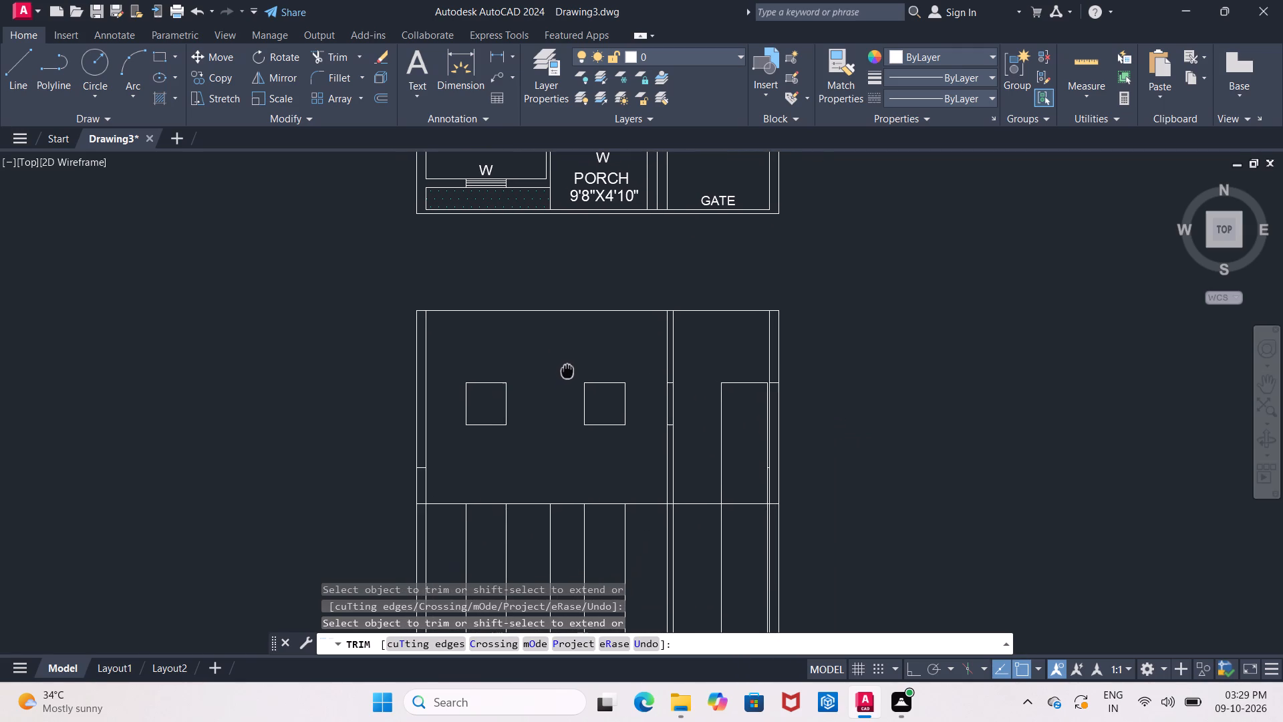
middle_drag(568, 370, 569, 485)
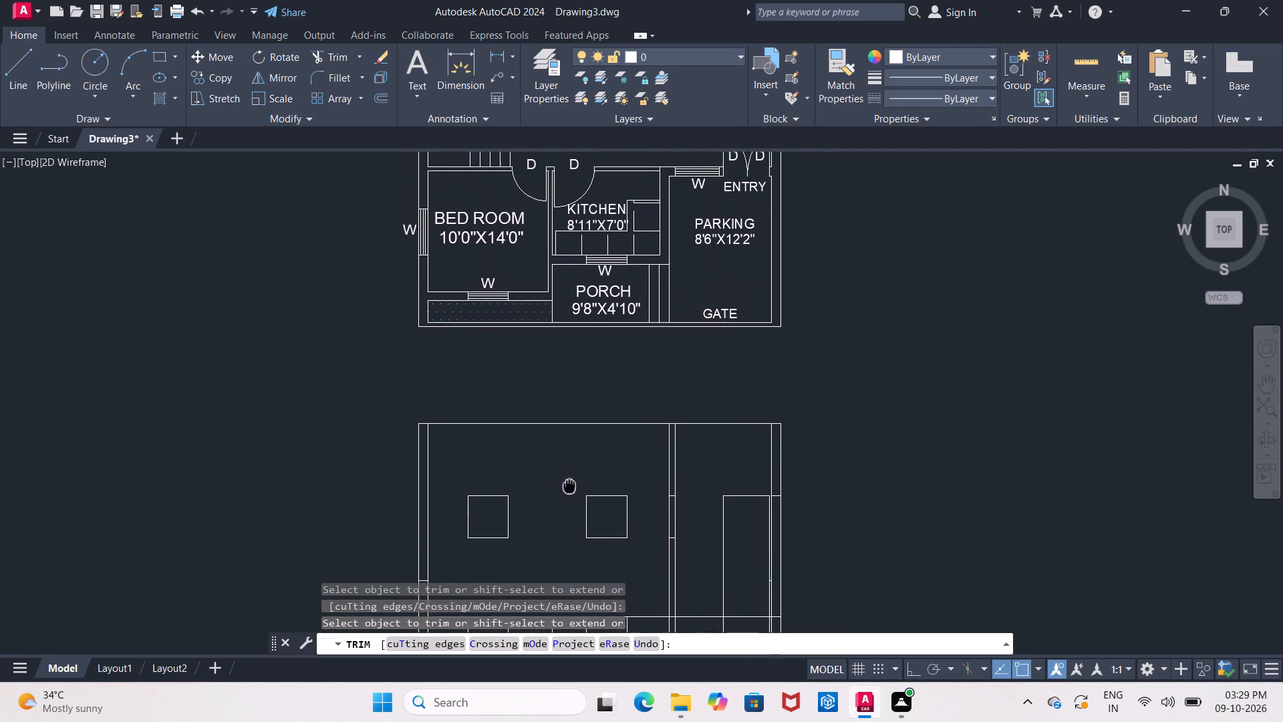
middle_drag(569, 485, 557, 493)
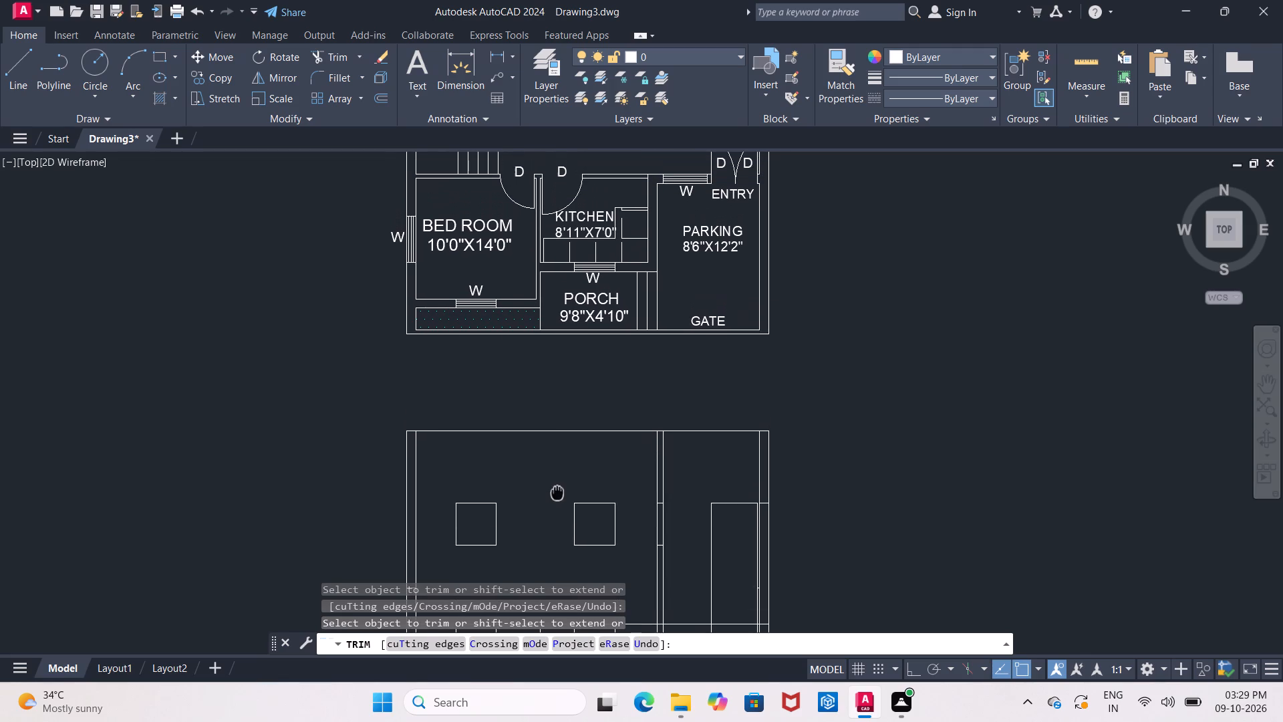
middle_drag(557, 493, 551, 469)
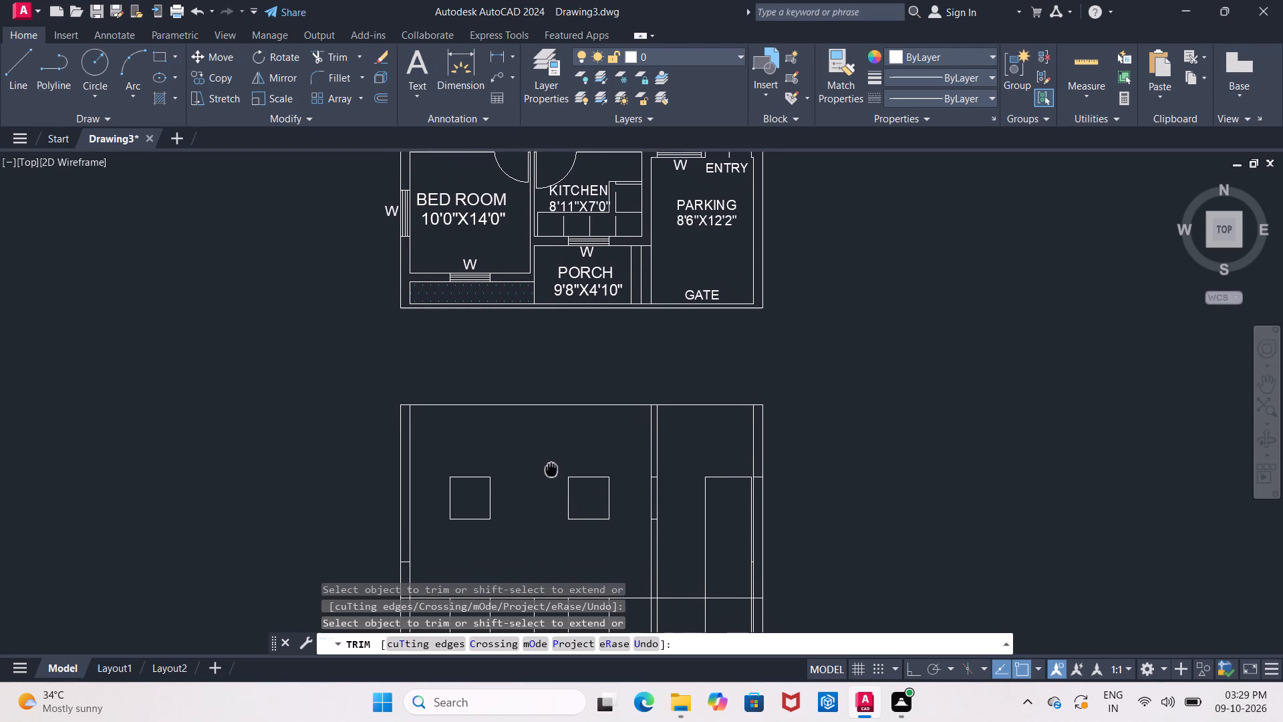
middle_drag(551, 469, 550, 446)
scroll(557, 463, down, 1)
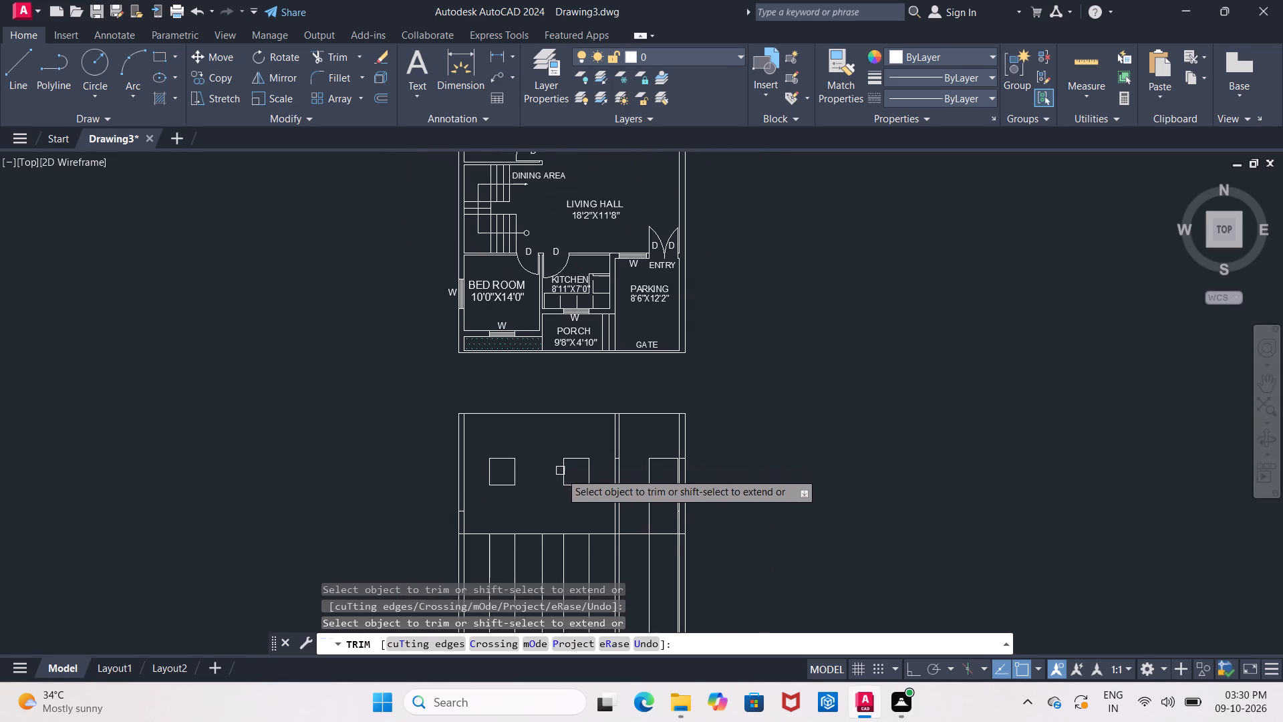
Examine the gate opening and the nearby wall lines where they meet the elevation's lower horizontal line.
middle_drag(570, 514, 638, 371)
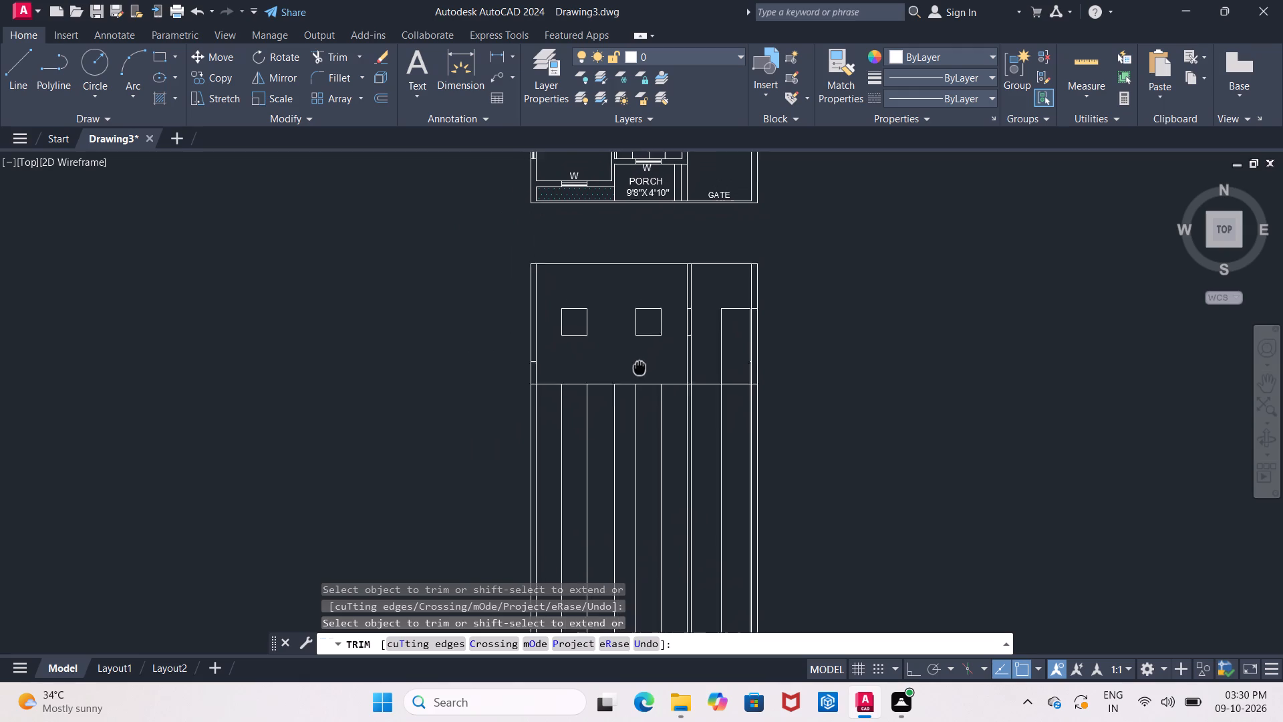
middle_drag(638, 371, 627, 407)
scroll(626, 412, up, 1)
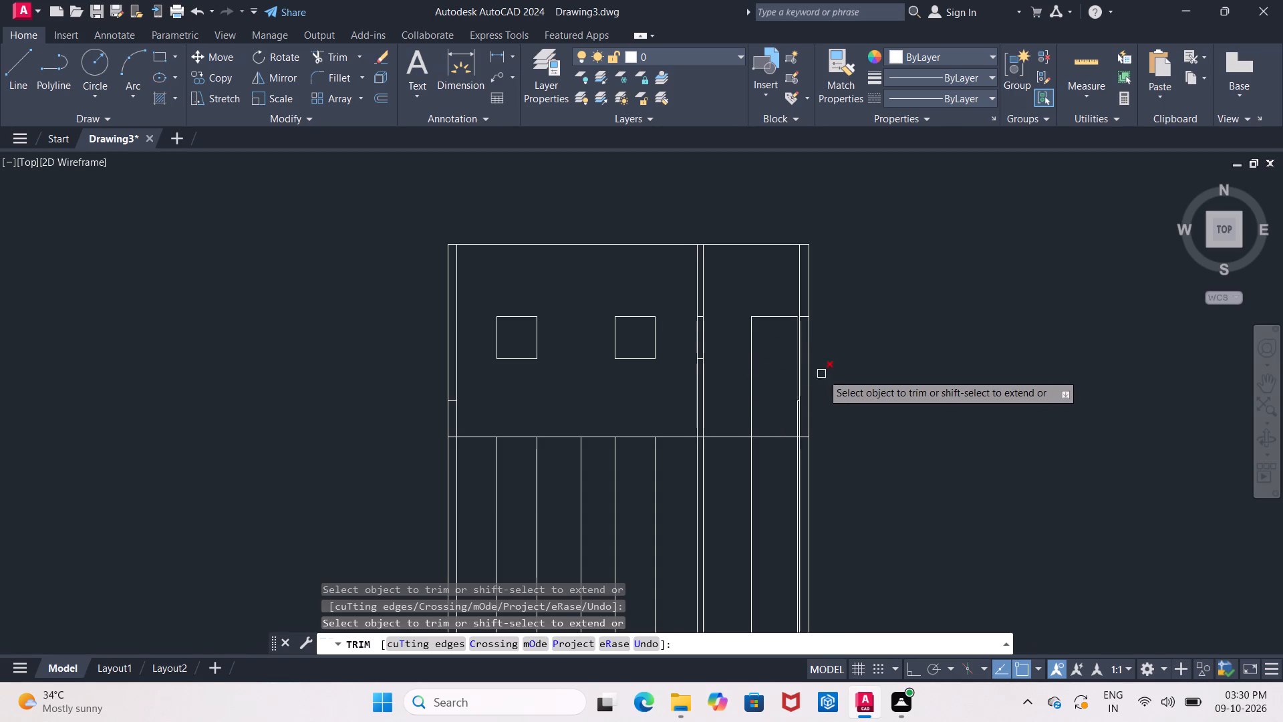
middle_drag(830, 374, 859, 328)
scroll(840, 356, up, 2)
scroll(873, 350, down, 2)
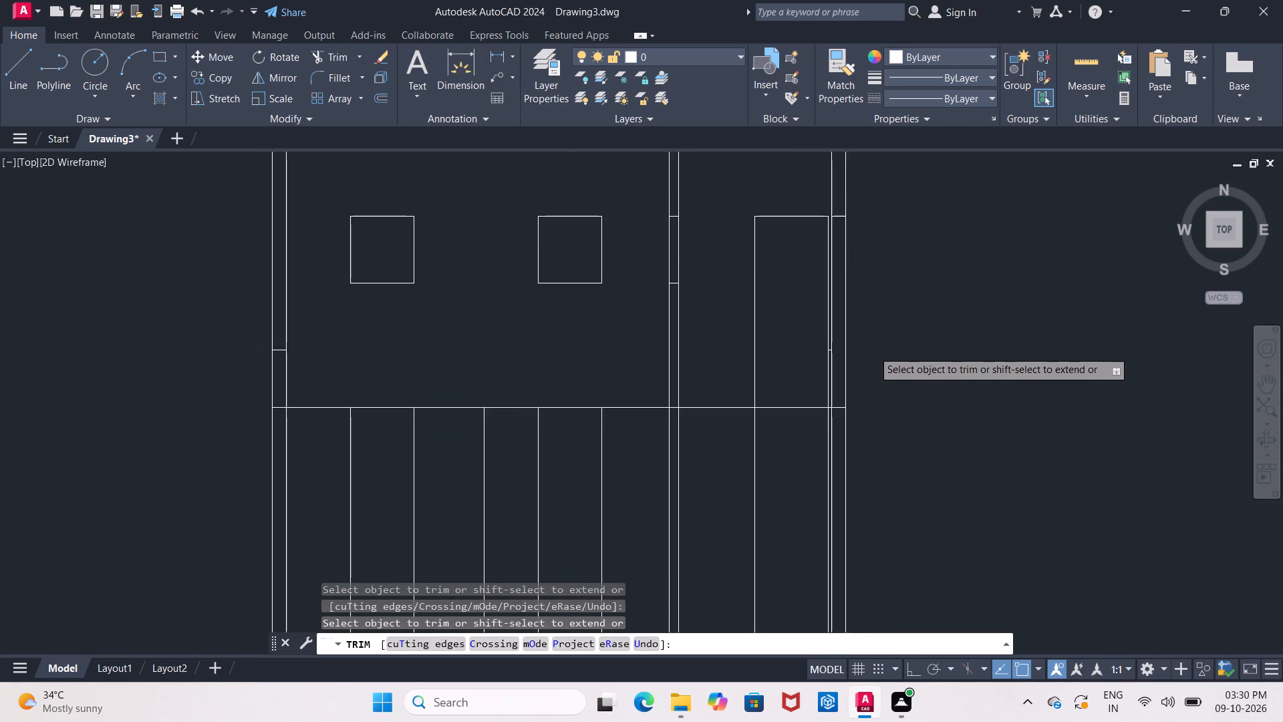
middle_drag(875, 352, 836, 441)
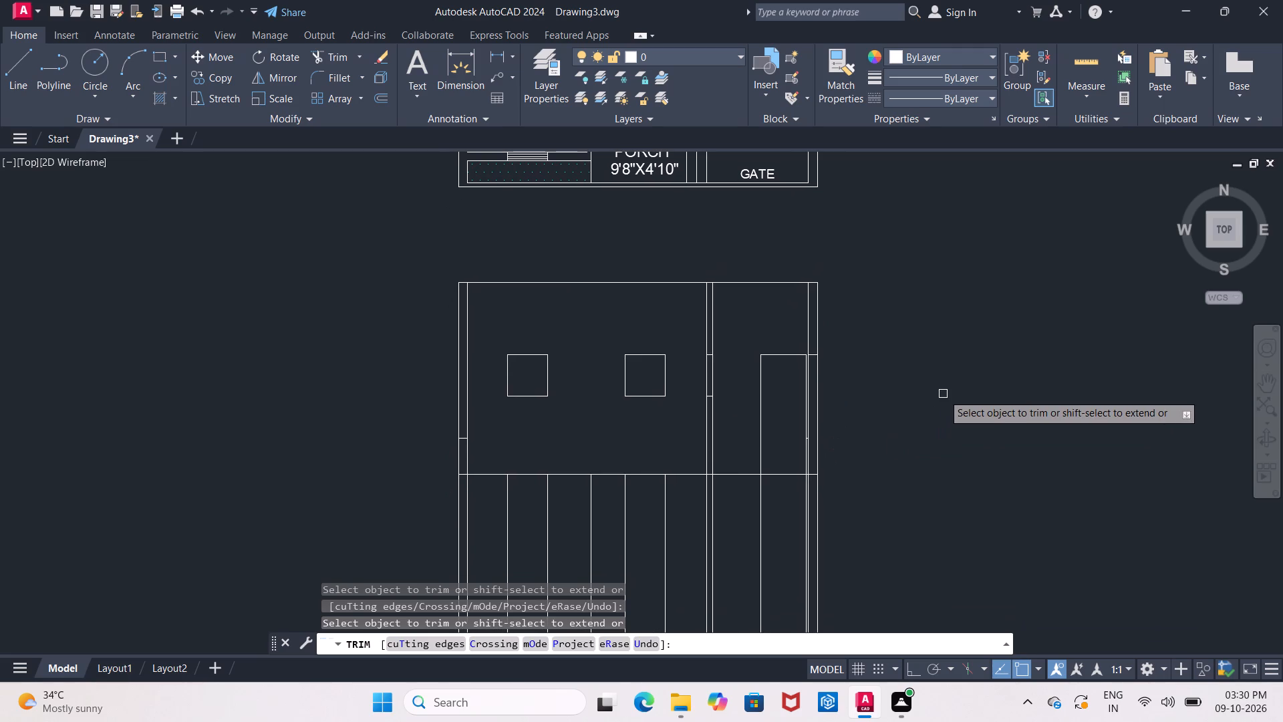
key(Escape)
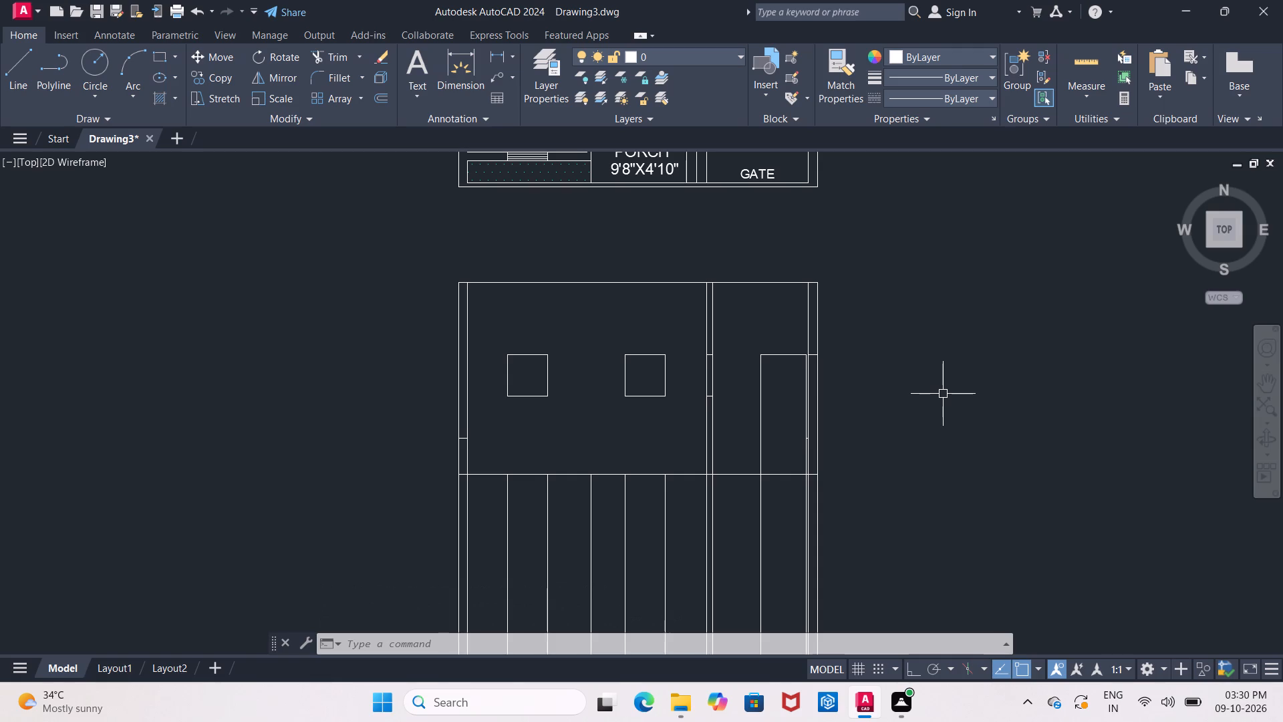
scroll(780, 471, up, 2)
middle_drag(782, 465, 739, 344)
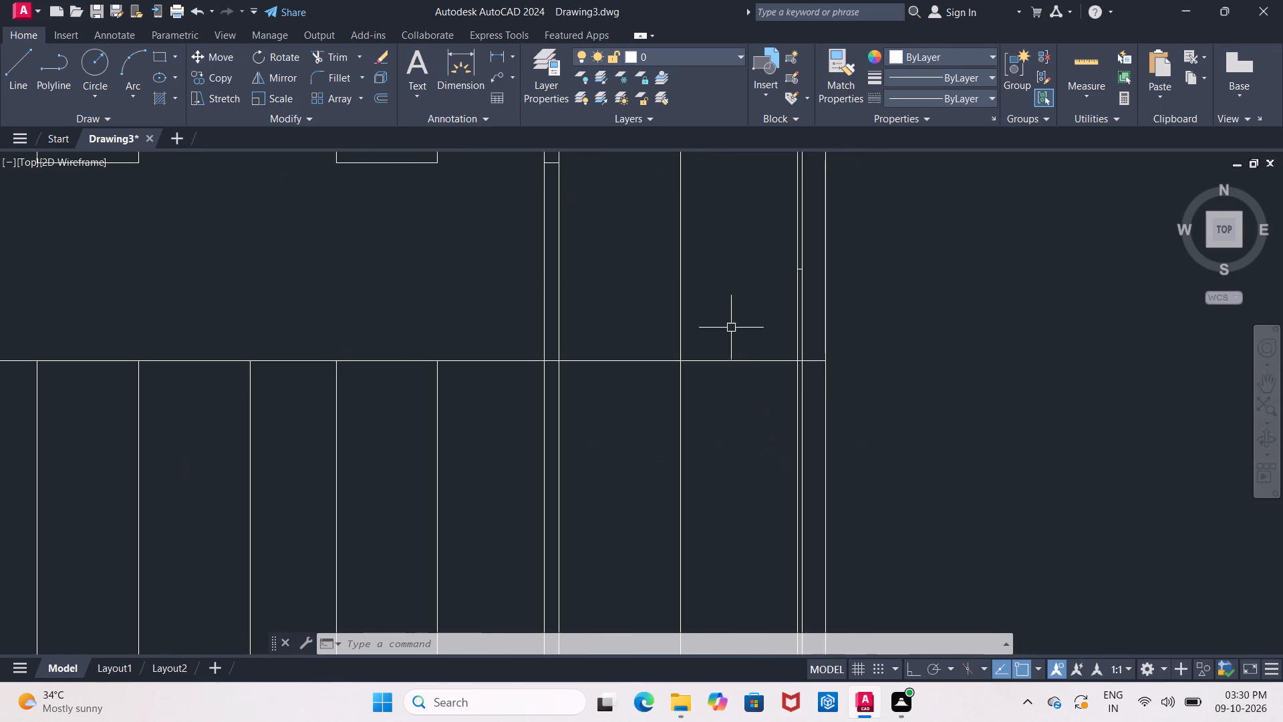
middle_drag(730, 320, 706, 390)
key(Escape)
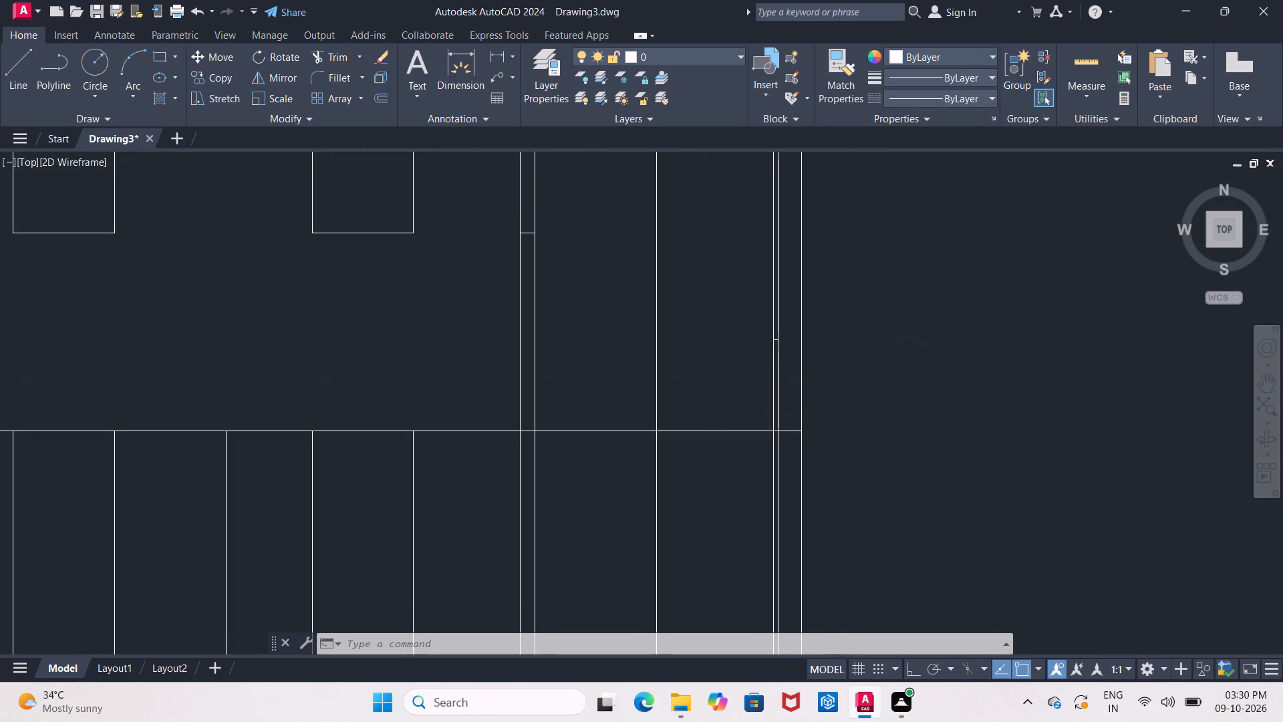
scroll(915, 348, down, 1)
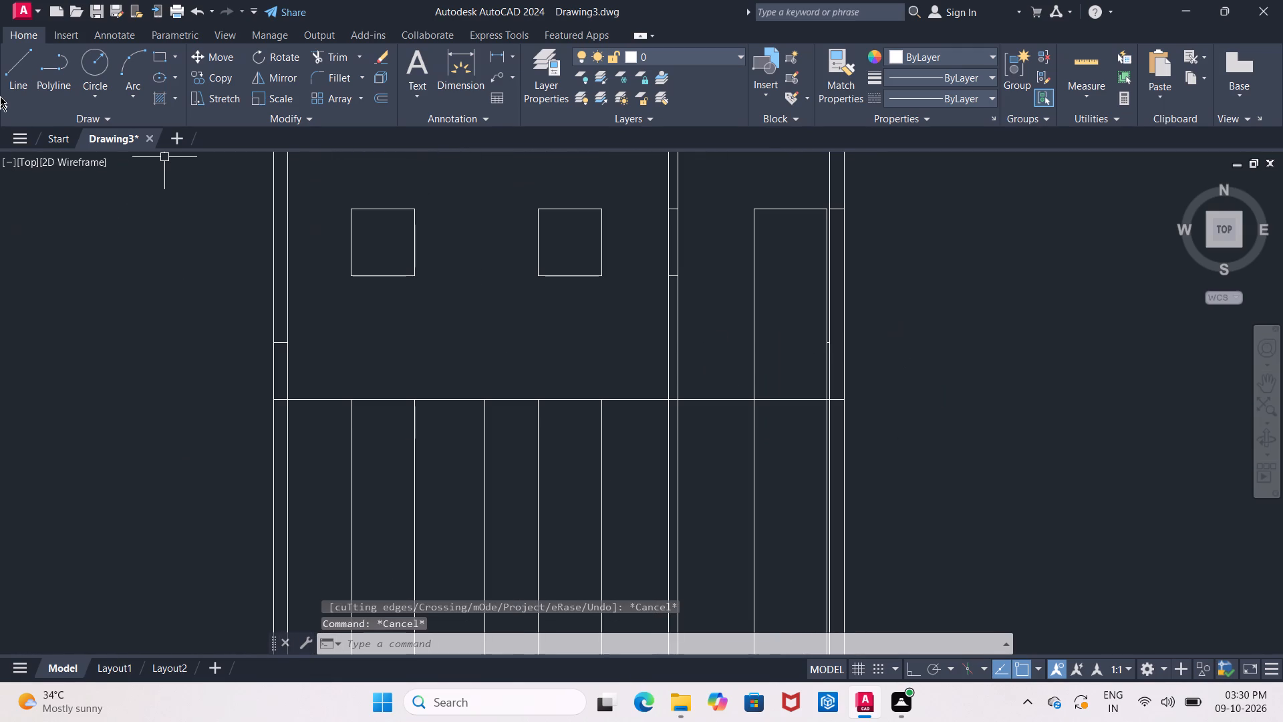
Draw two overlapping circles outside the elevation's bedroom-side outer wall, the upper one with a radius of about 1'-11".
click(134, 263)
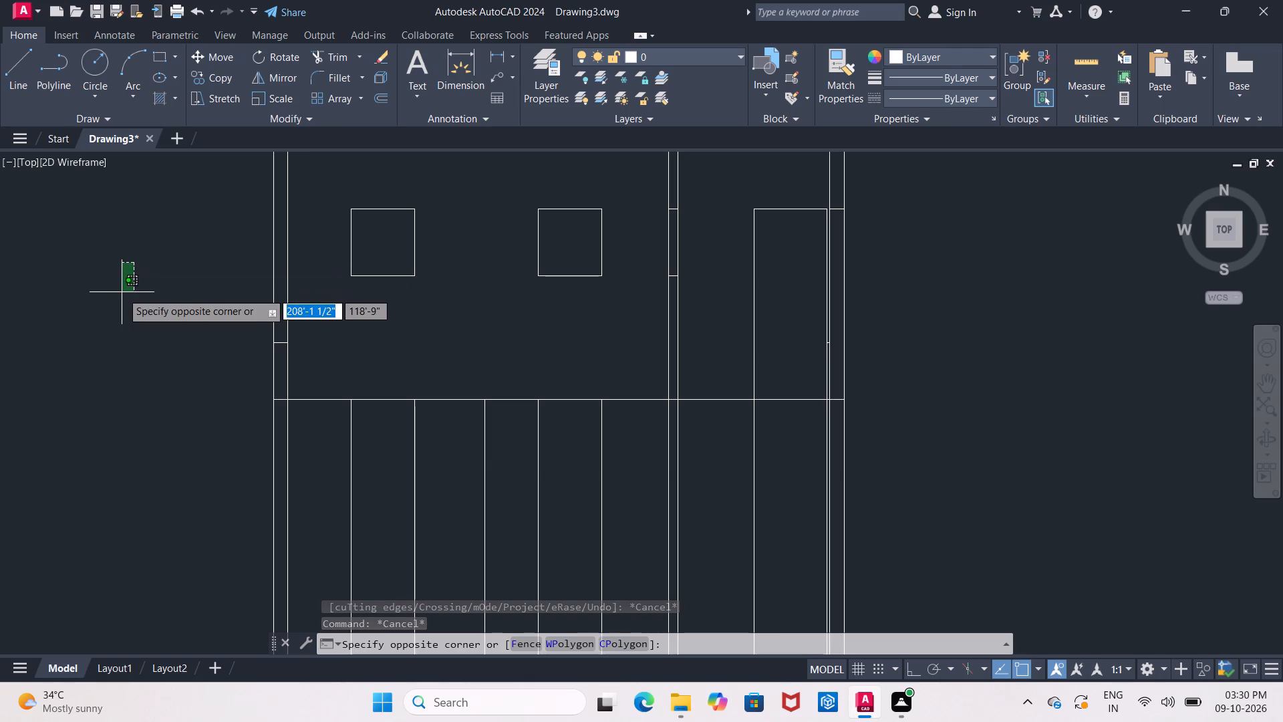
key(Escape)
click(108, 72)
click(74, 252)
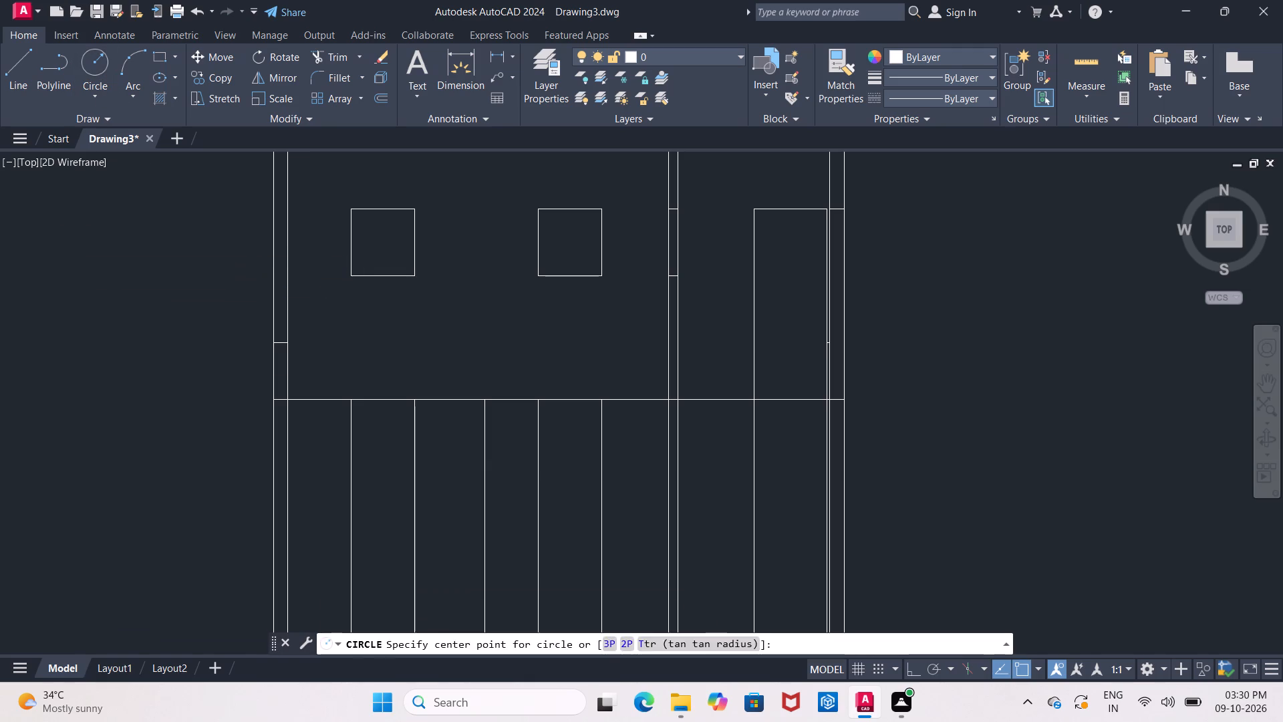
click(88, 285)
drag(89, 341, 100, 354)
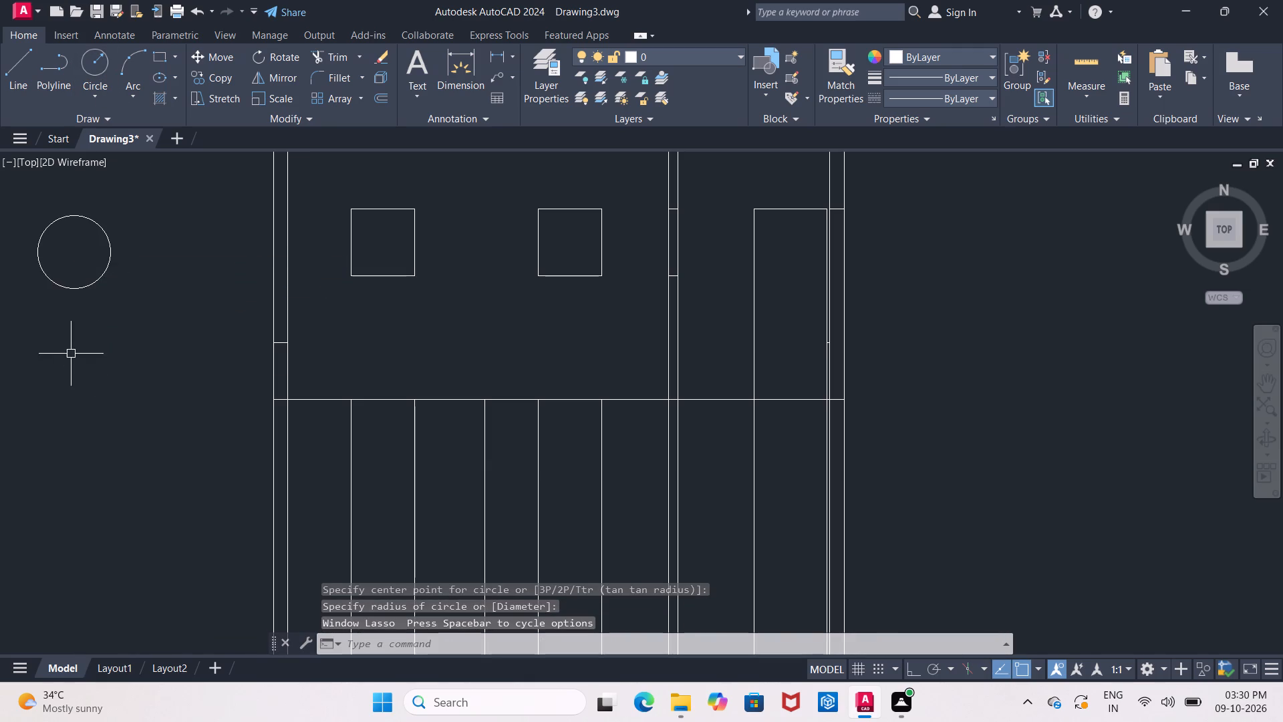
click(92, 73)
click(65, 325)
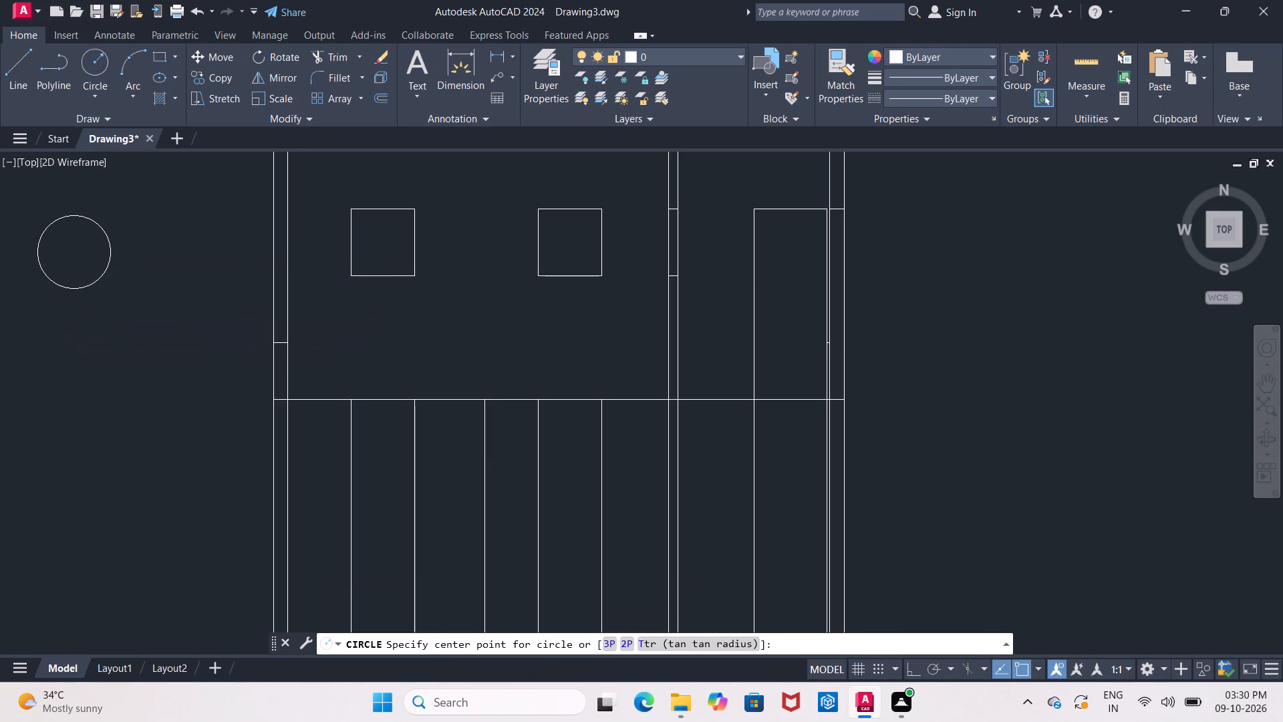
click(92, 370)
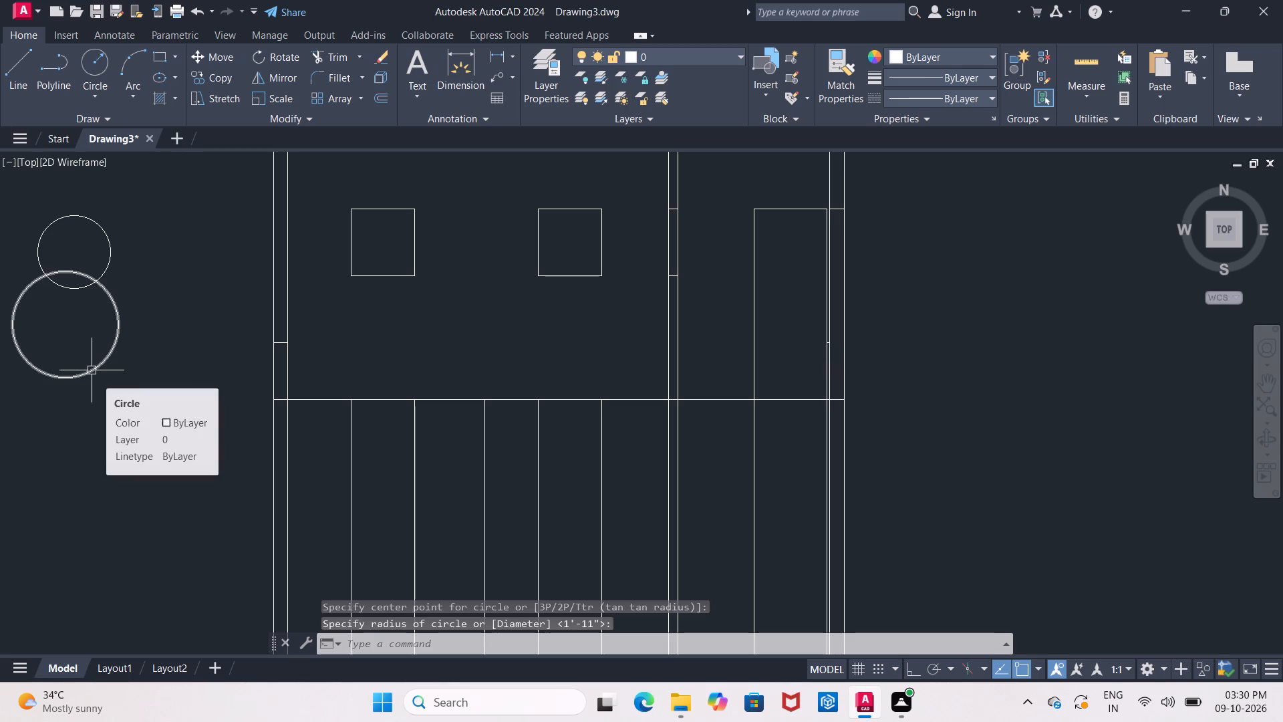
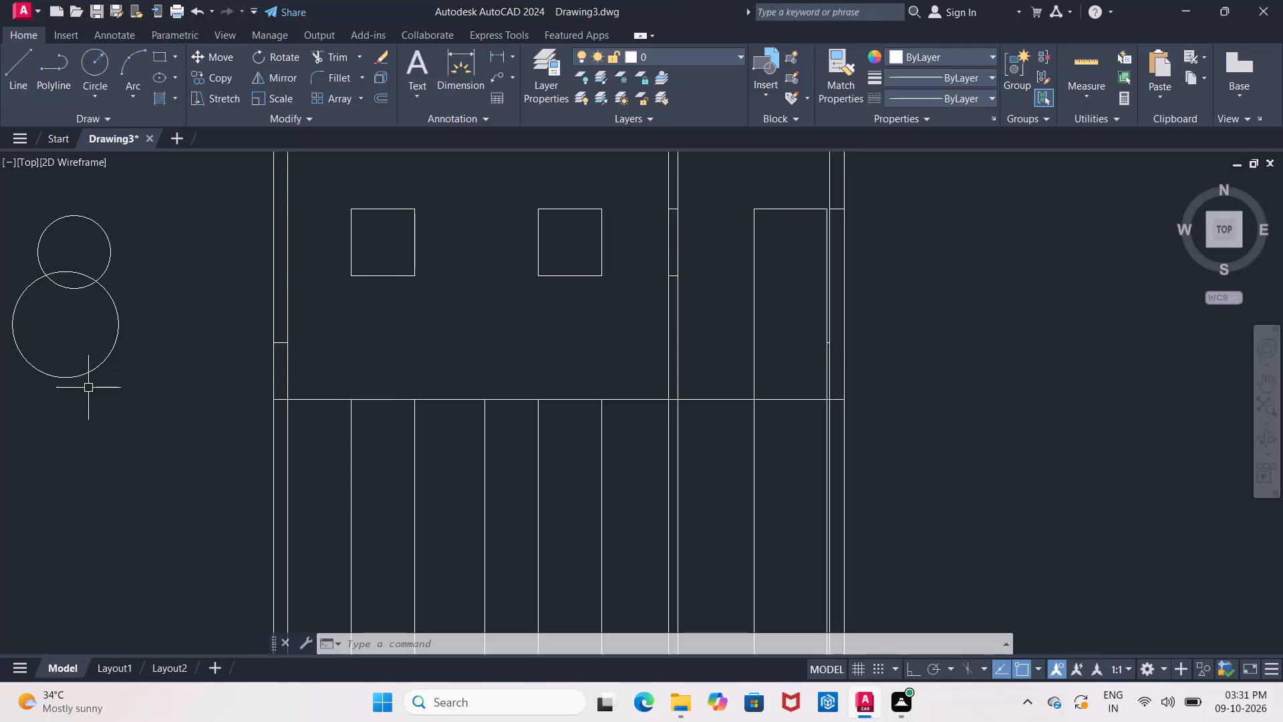
Erase the two overlapping circles outside the elevation's bedroom-side outer wall.
click(84, 364)
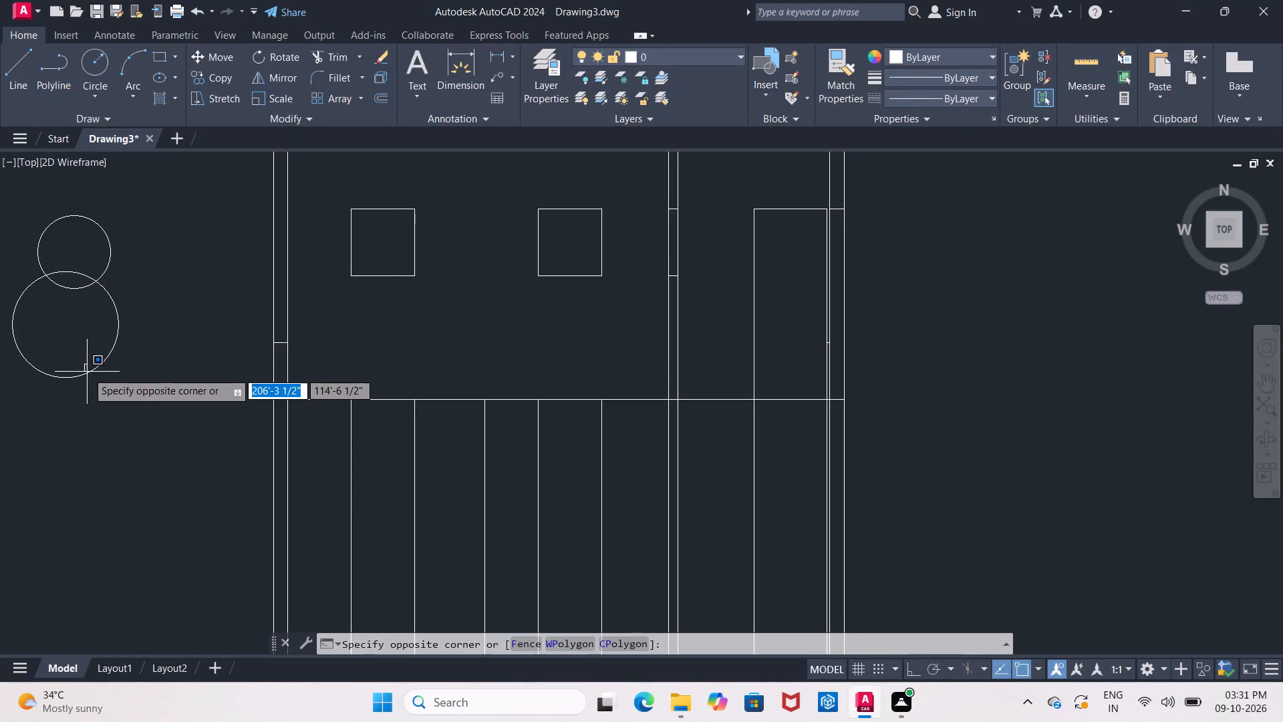
click(87, 372)
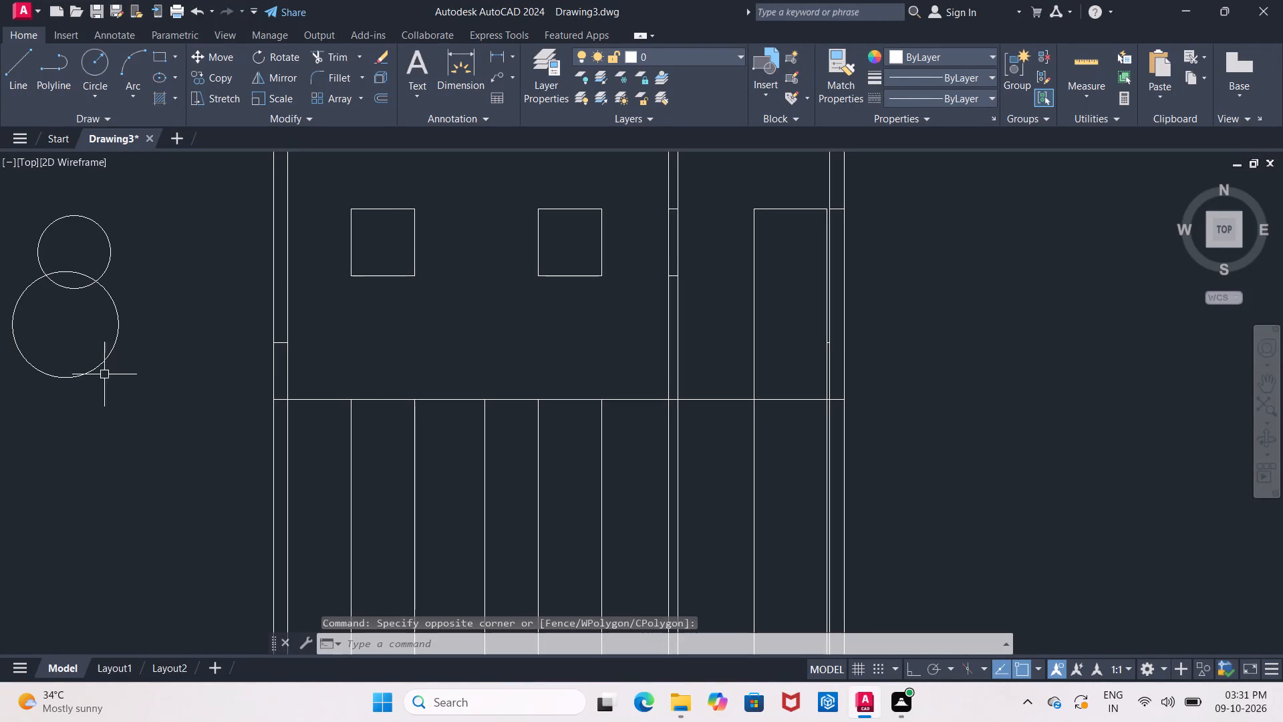
key(Delete)
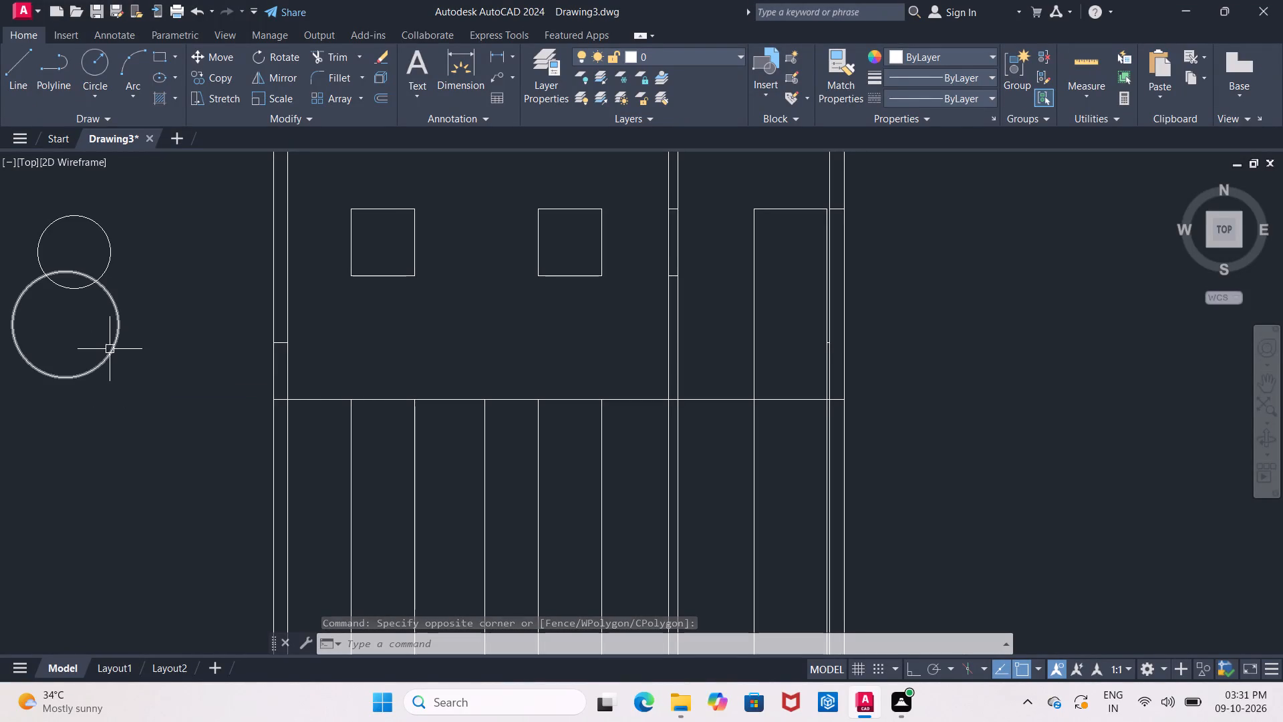
middle_drag(114, 351, 173, 342)
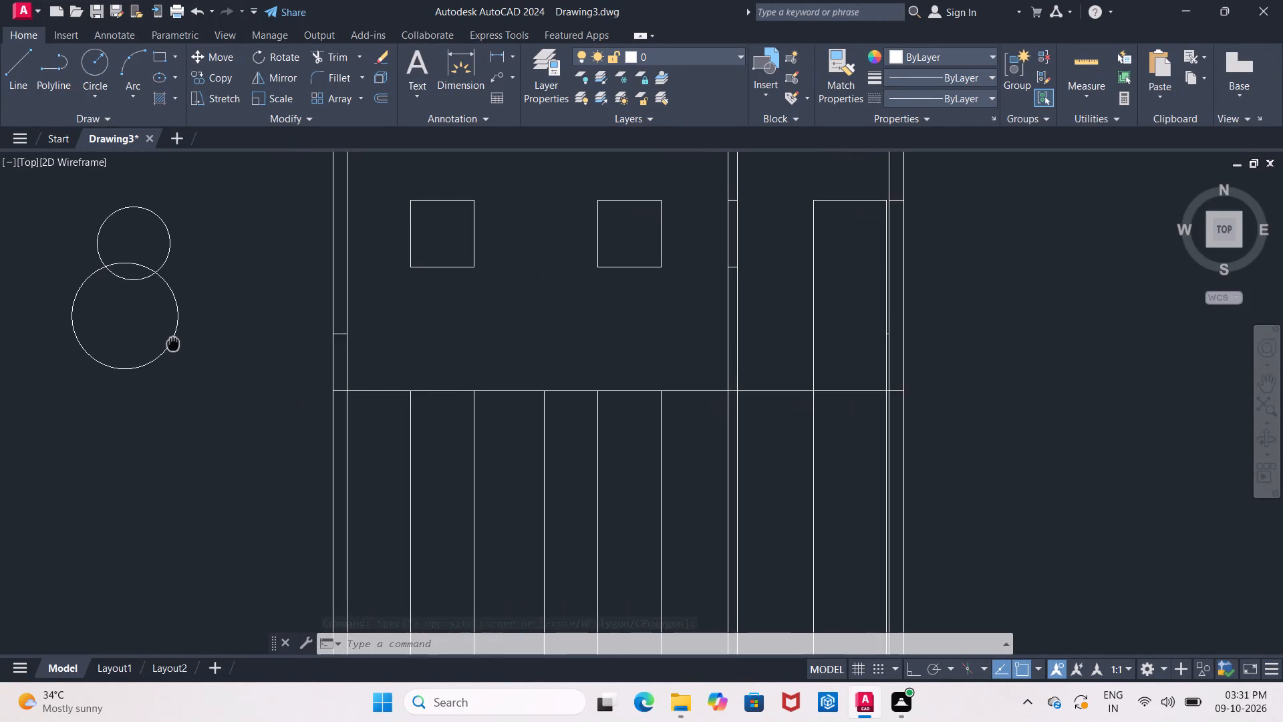
middle_drag(173, 342, 157, 356)
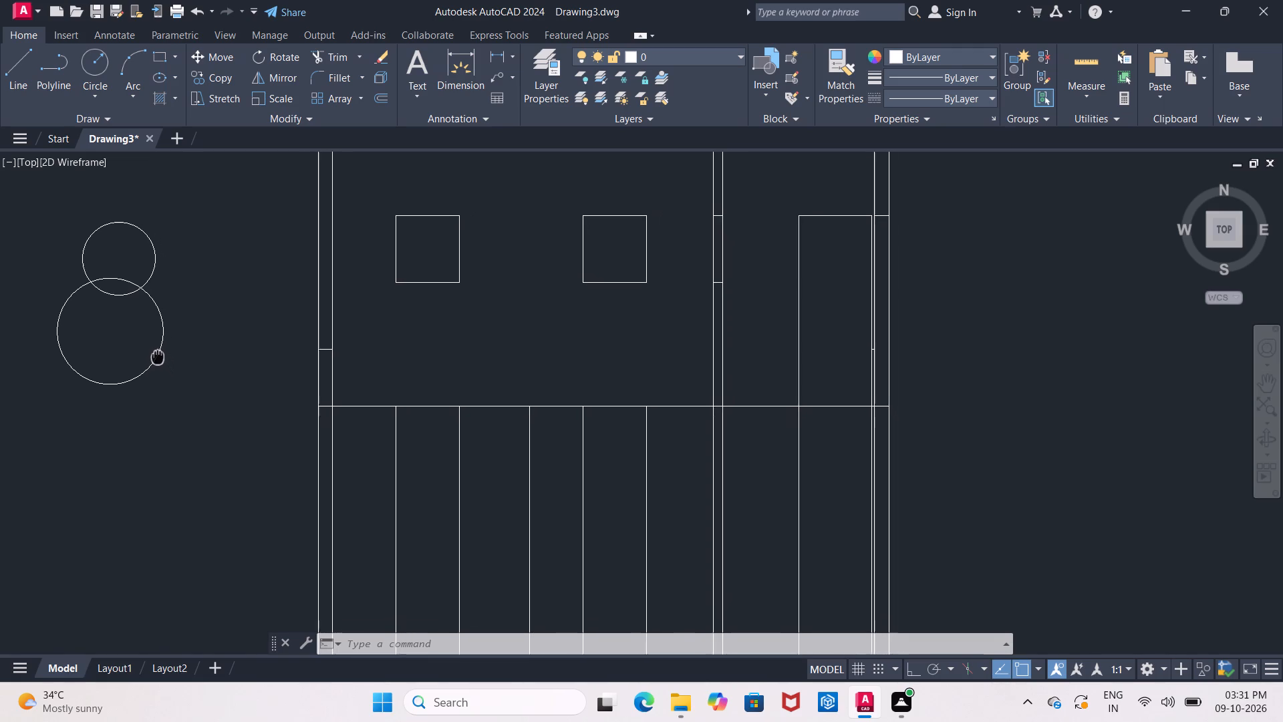
middle_drag(157, 356, 156, 346)
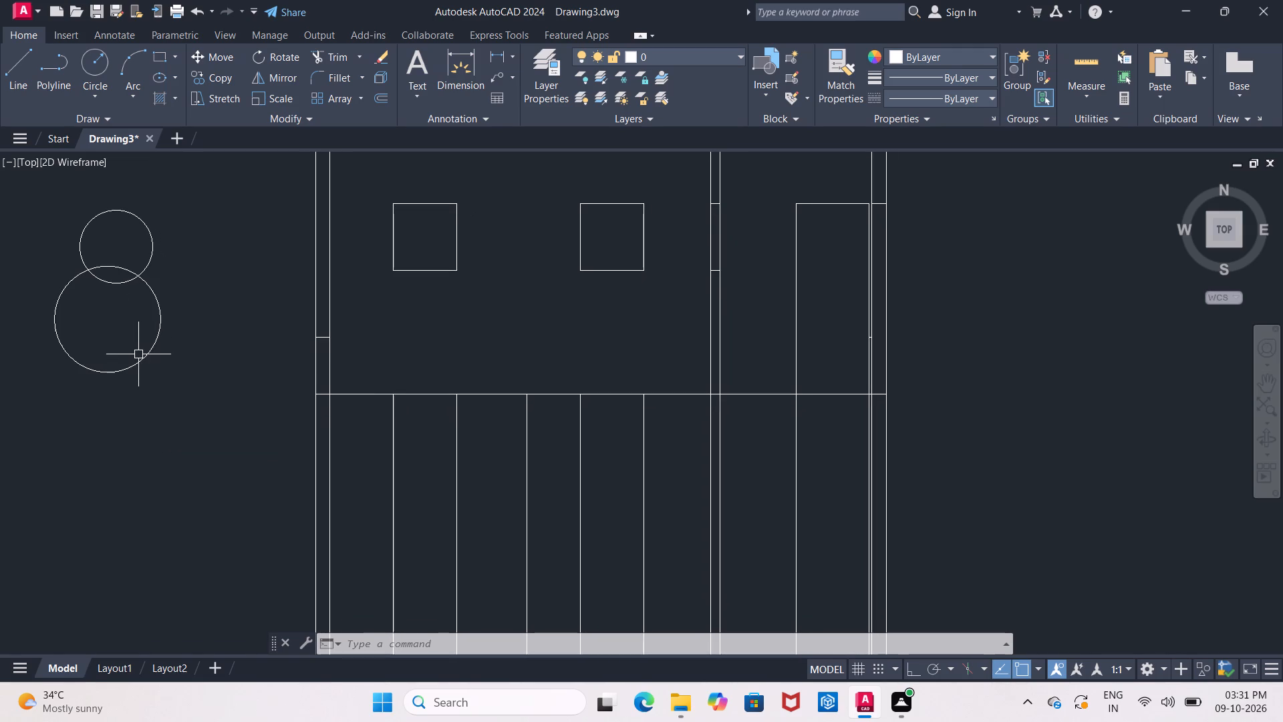
middle_drag(136, 370, 136, 414)
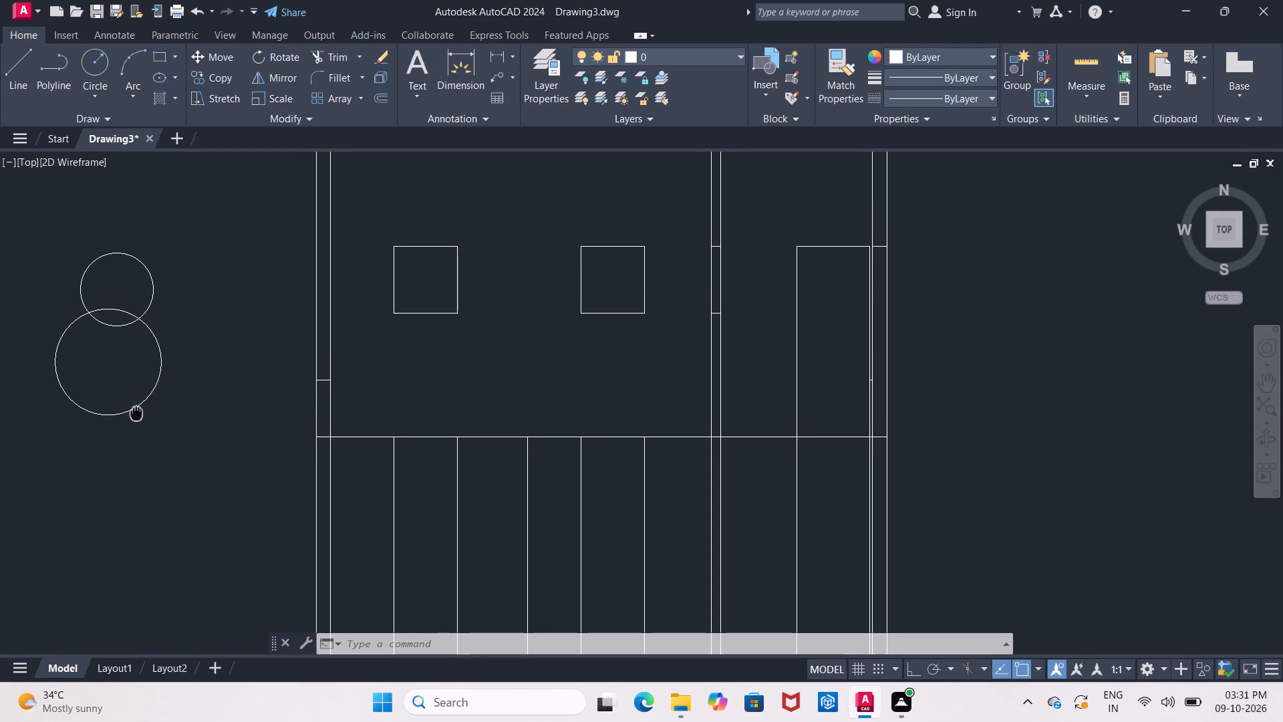
middle_drag(136, 414, 138, 398)
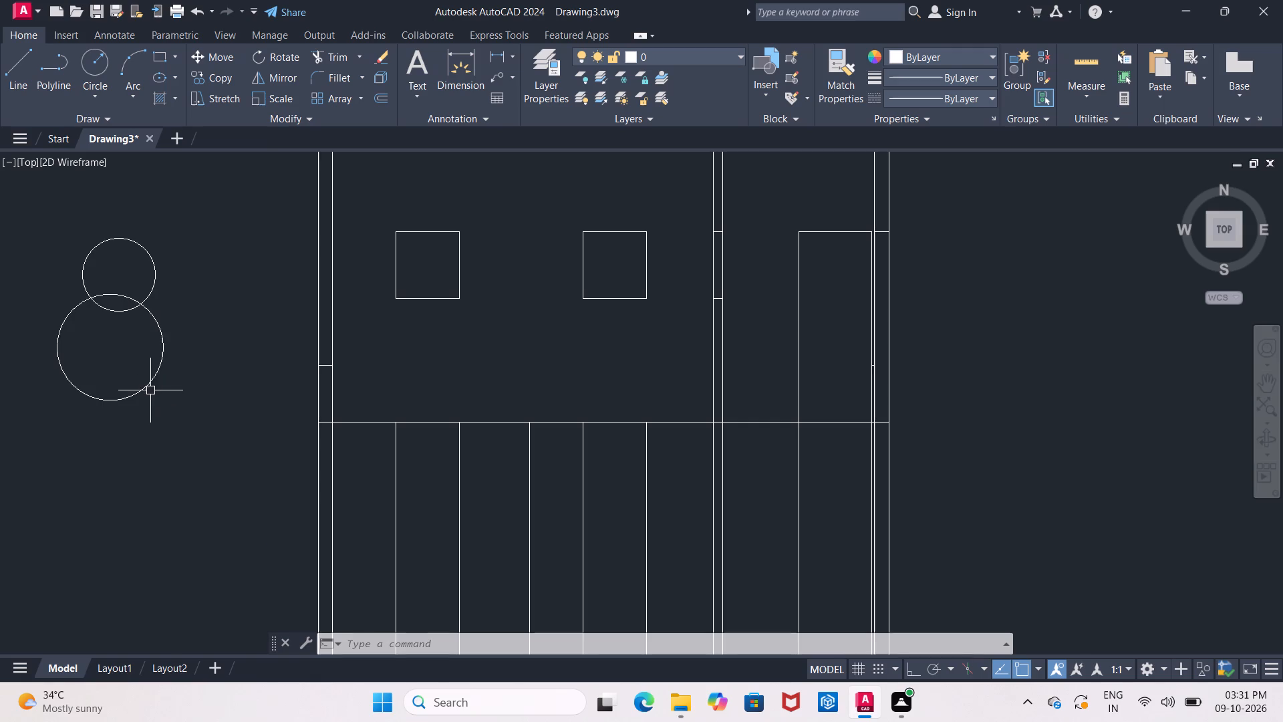
middle_drag(157, 412, 176, 378)
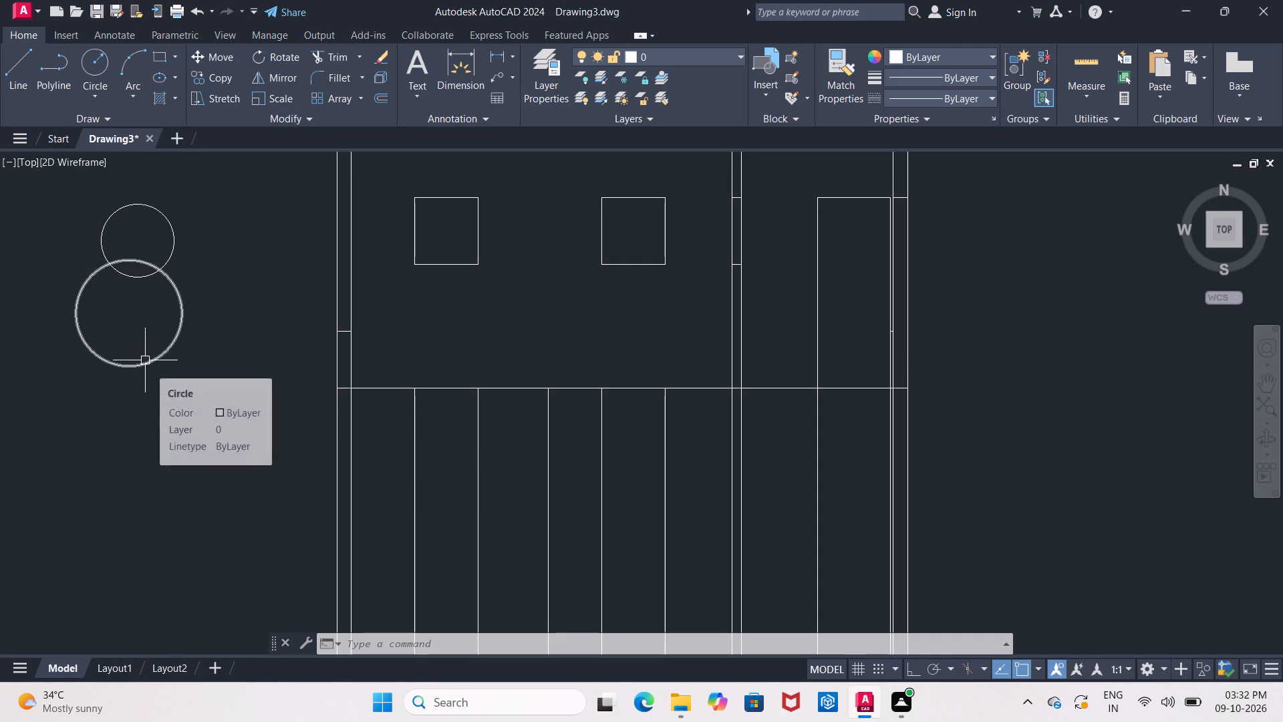
key(Delete)
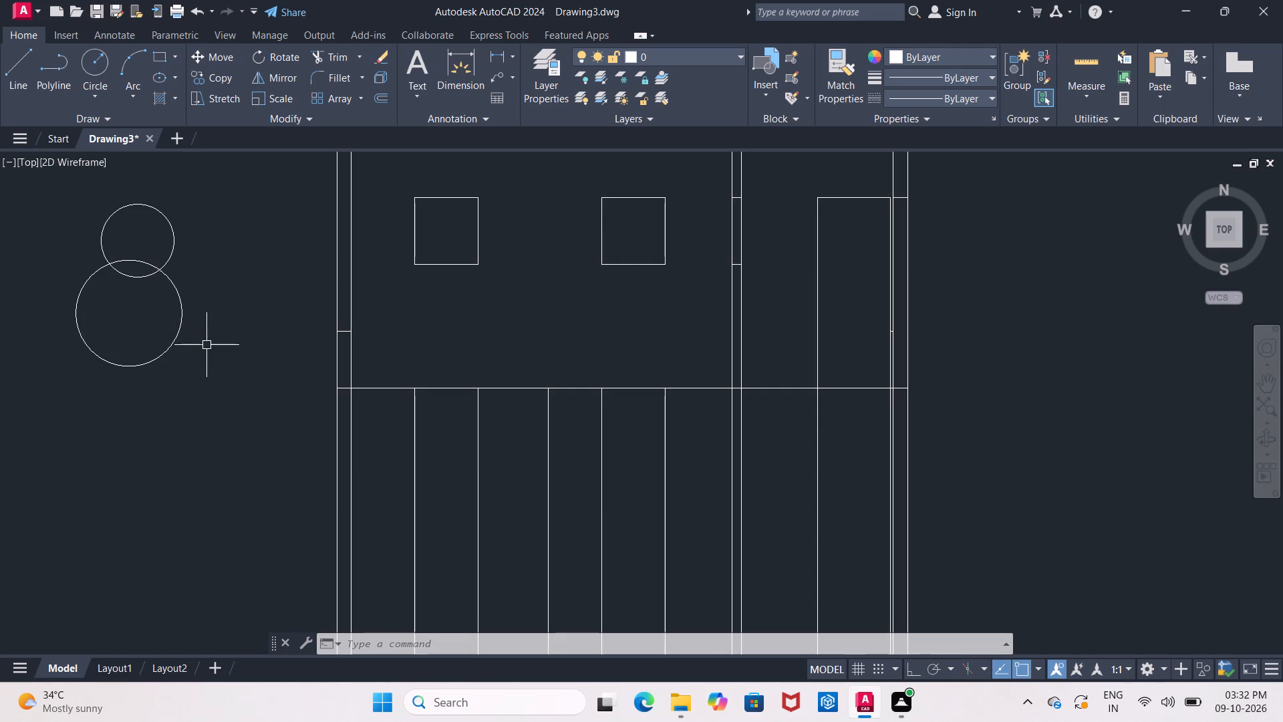
drag(30, 215, 67, 227)
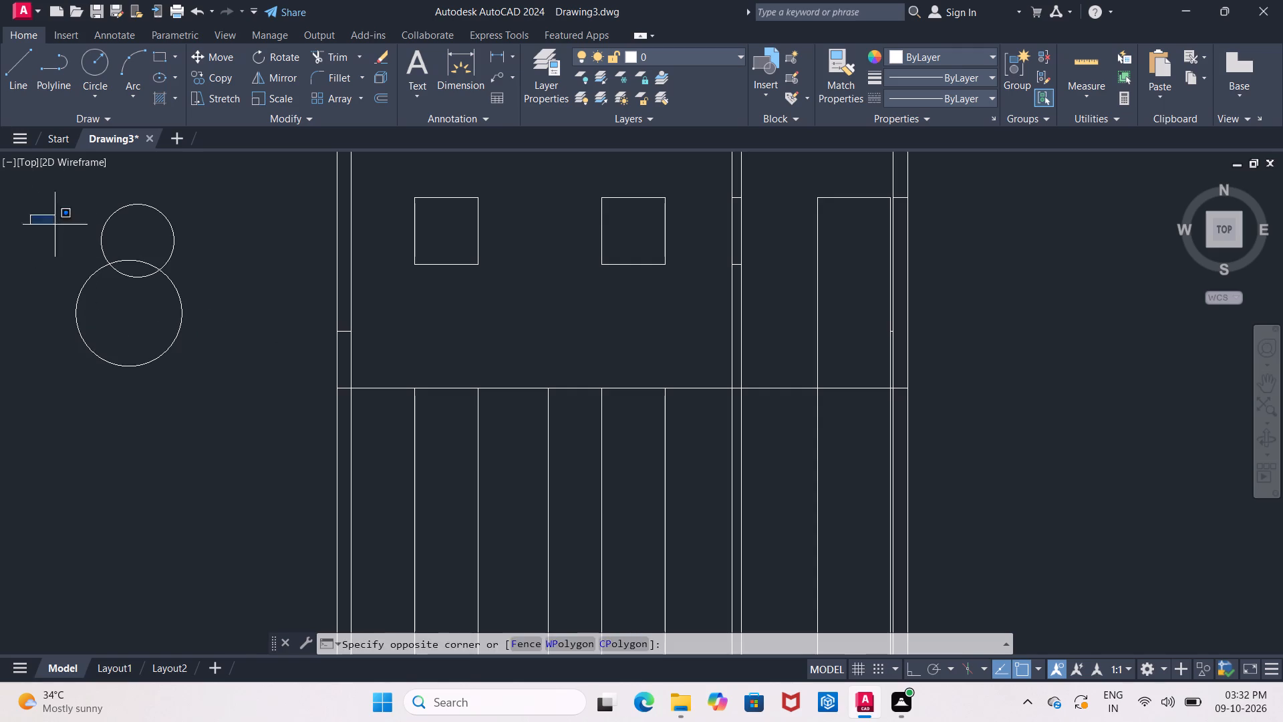
drag(67, 227, 159, 322)
click(52, 187)
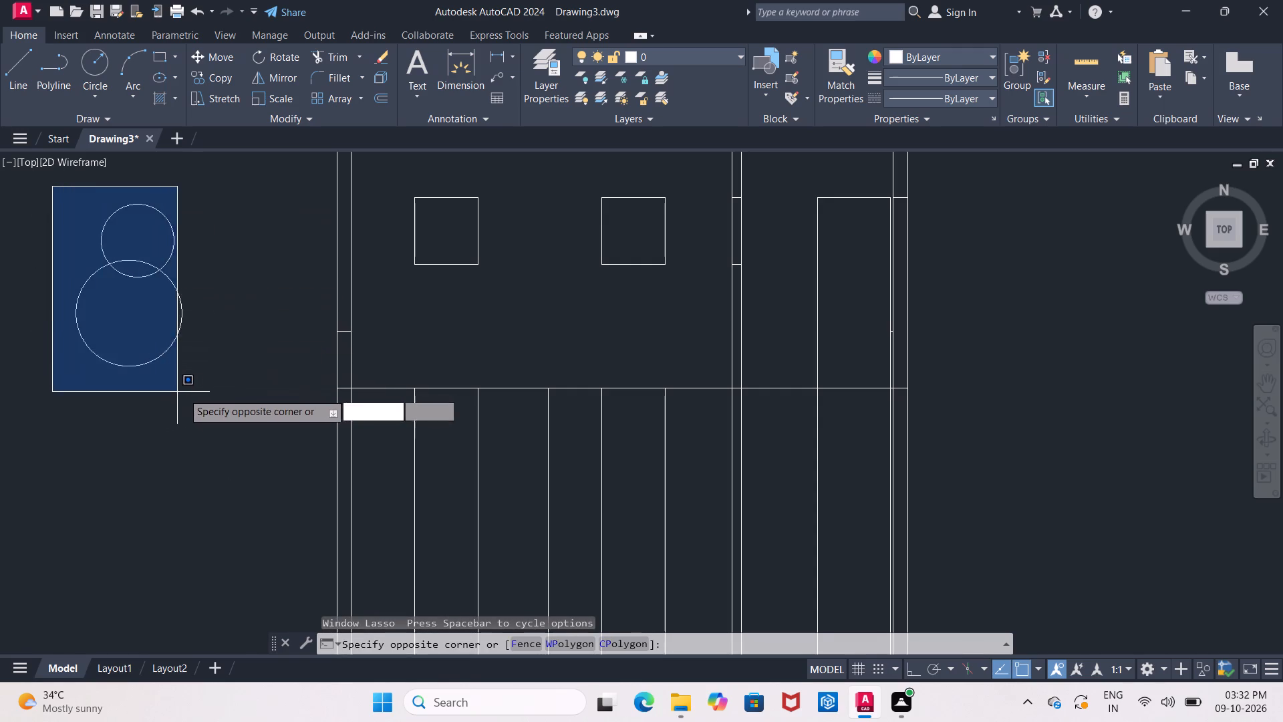
click(203, 400)
key(Delete)
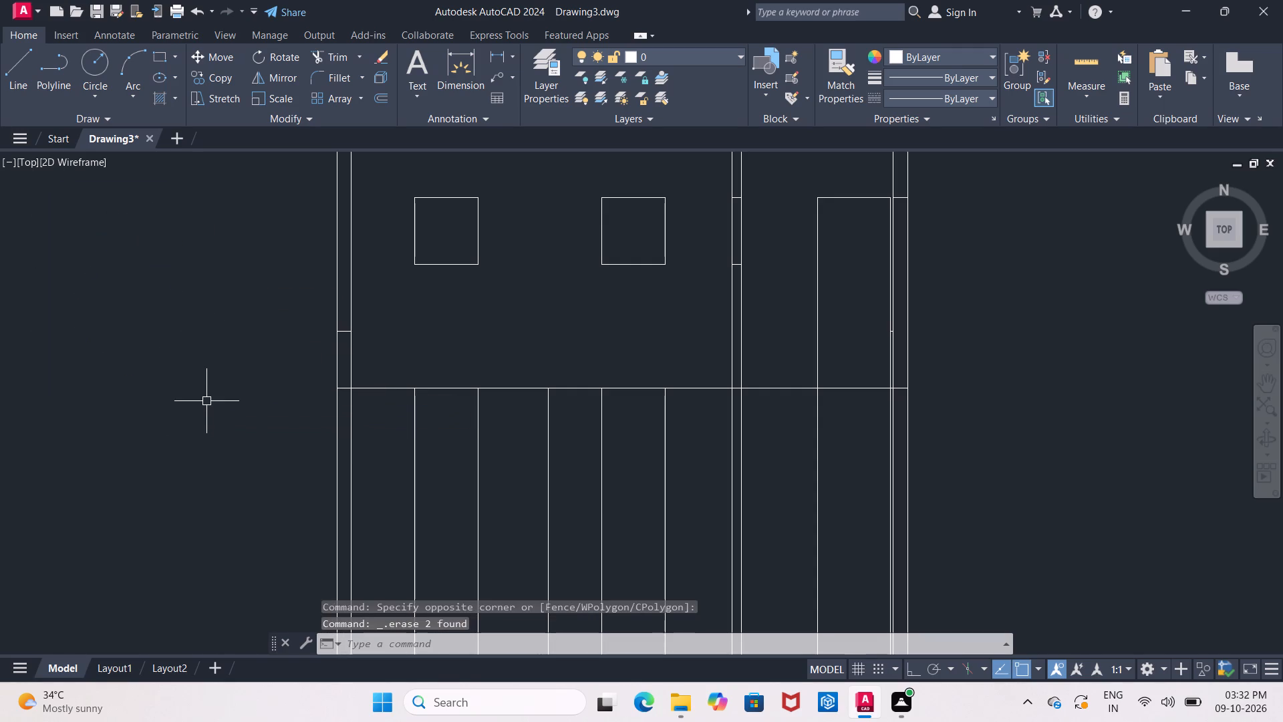
Offset the elevation's lower horizontal line upward by 2'.
middle_drag(206, 397, 80, 404)
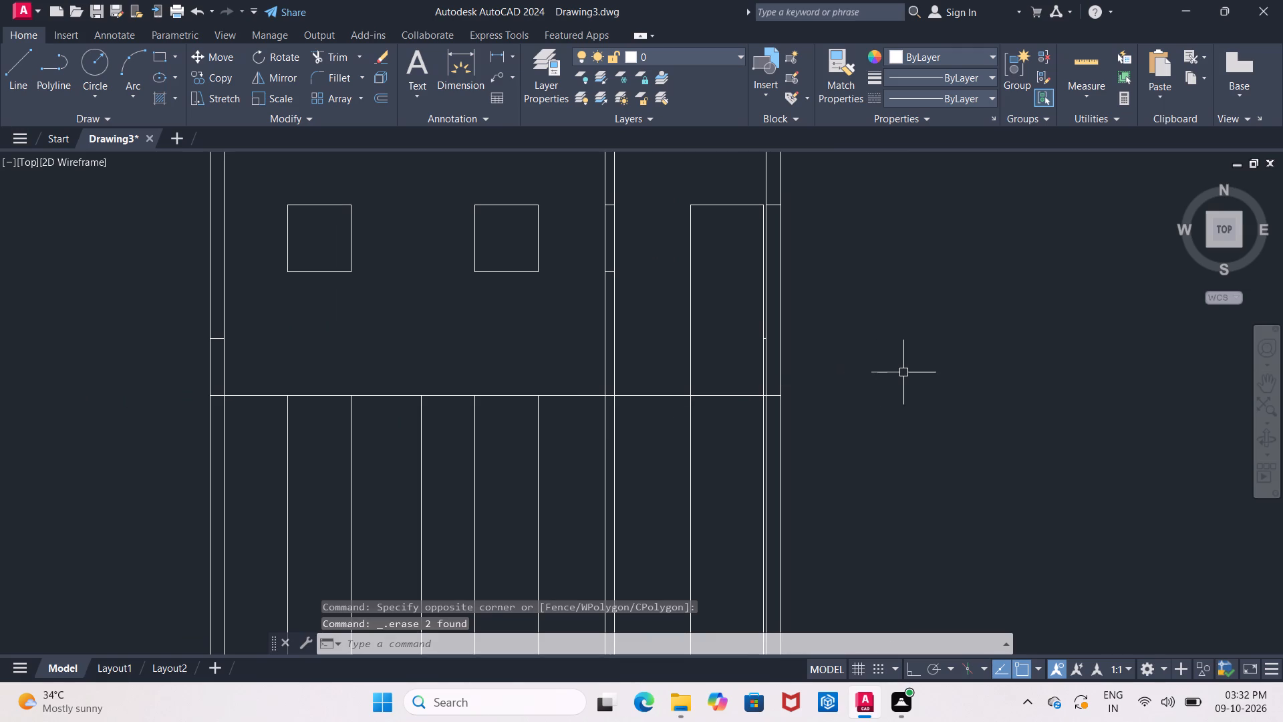
key(o)
key(Return)
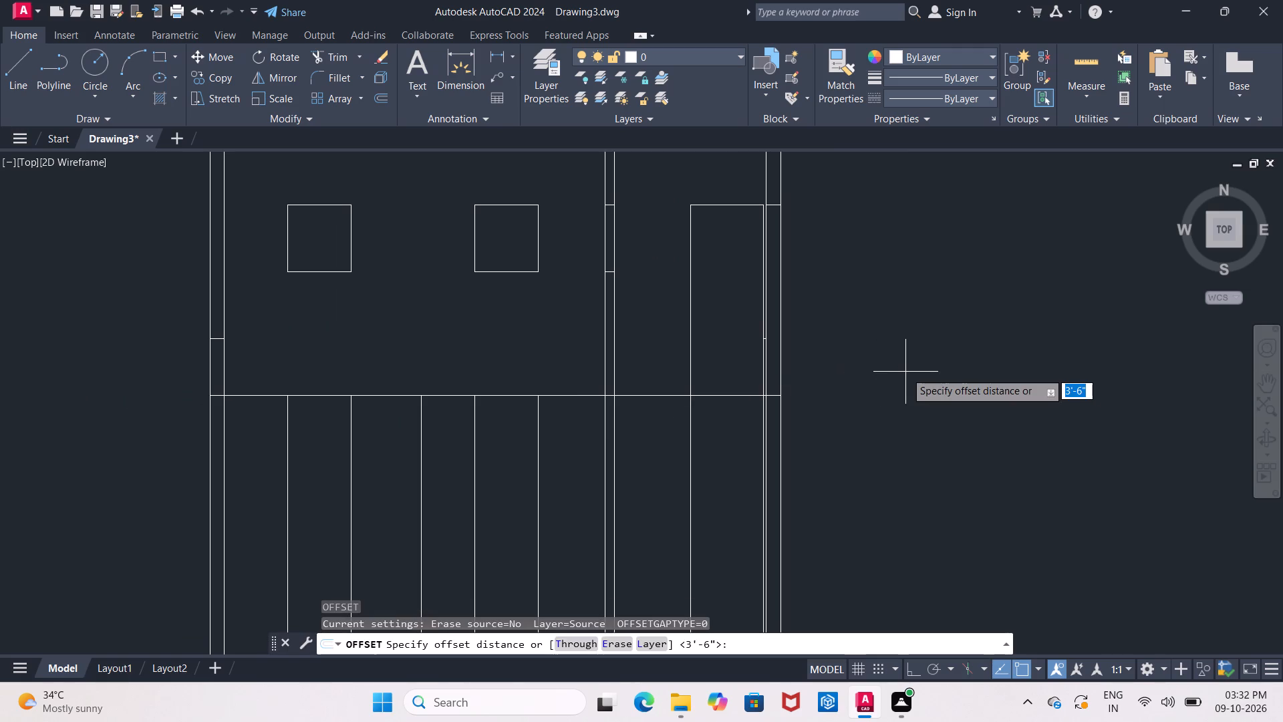
text(2')
key(Return)
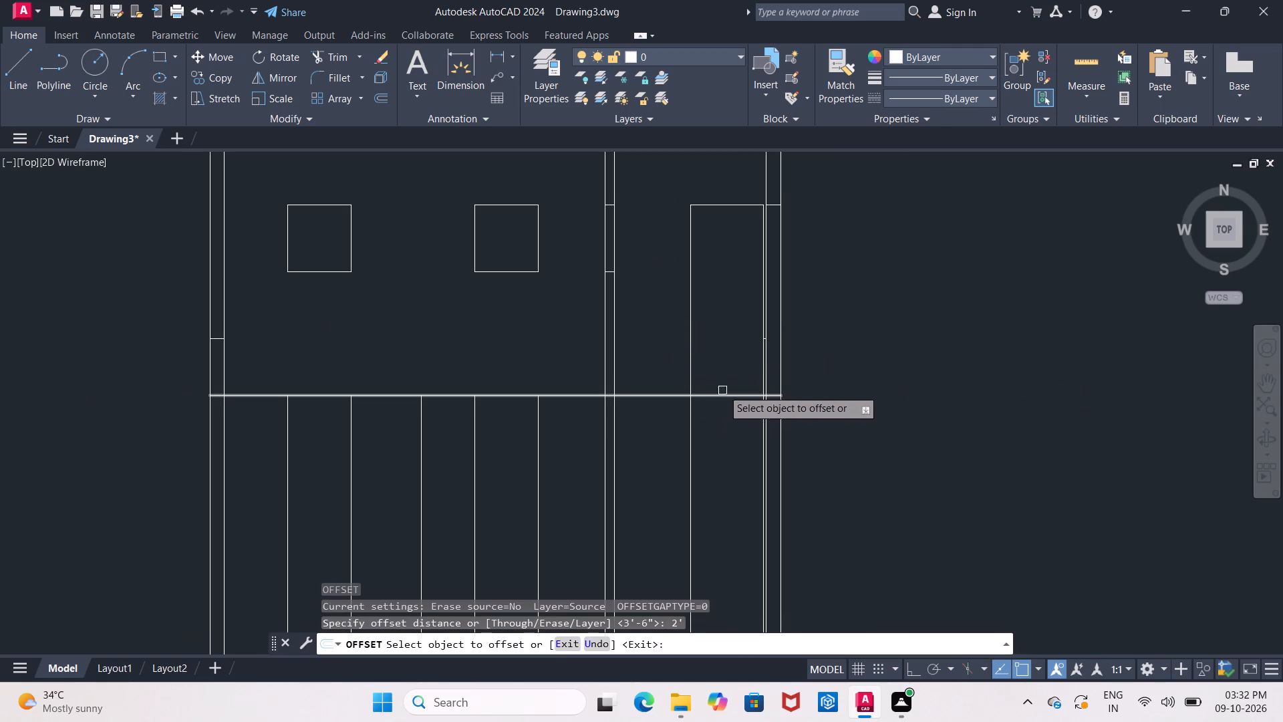
click(708, 398)
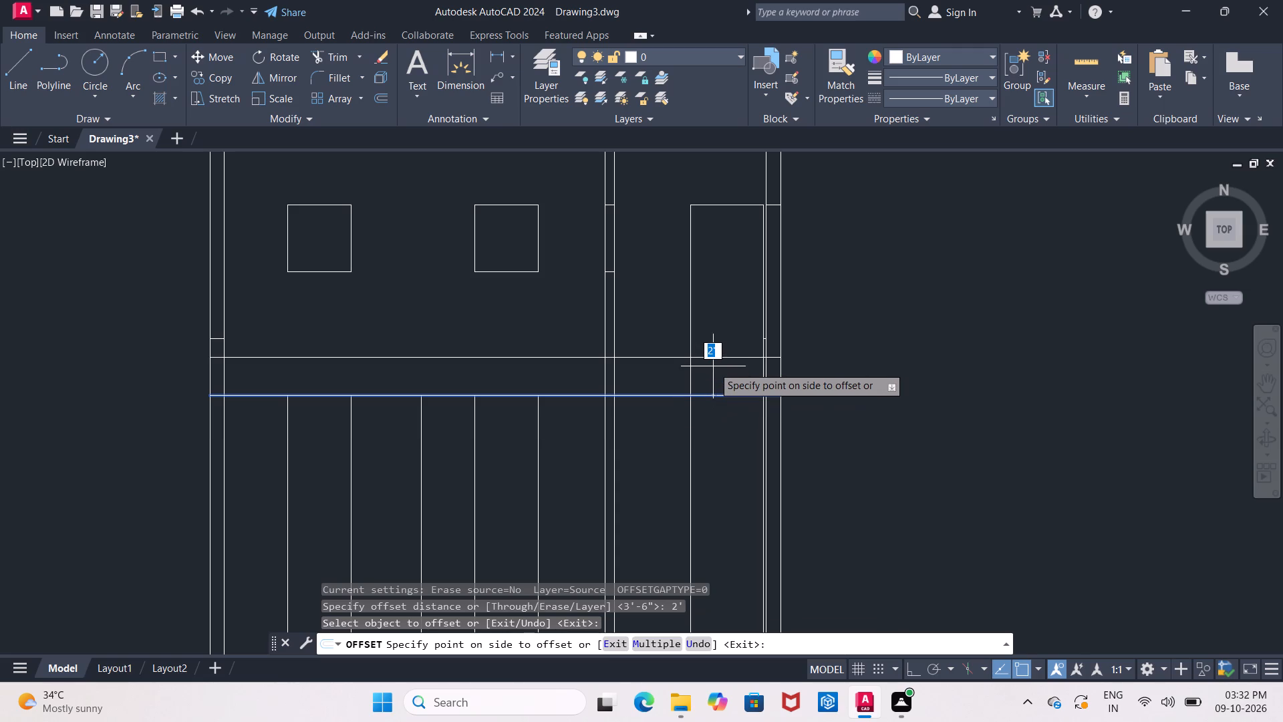
click(716, 369)
key(Escape)
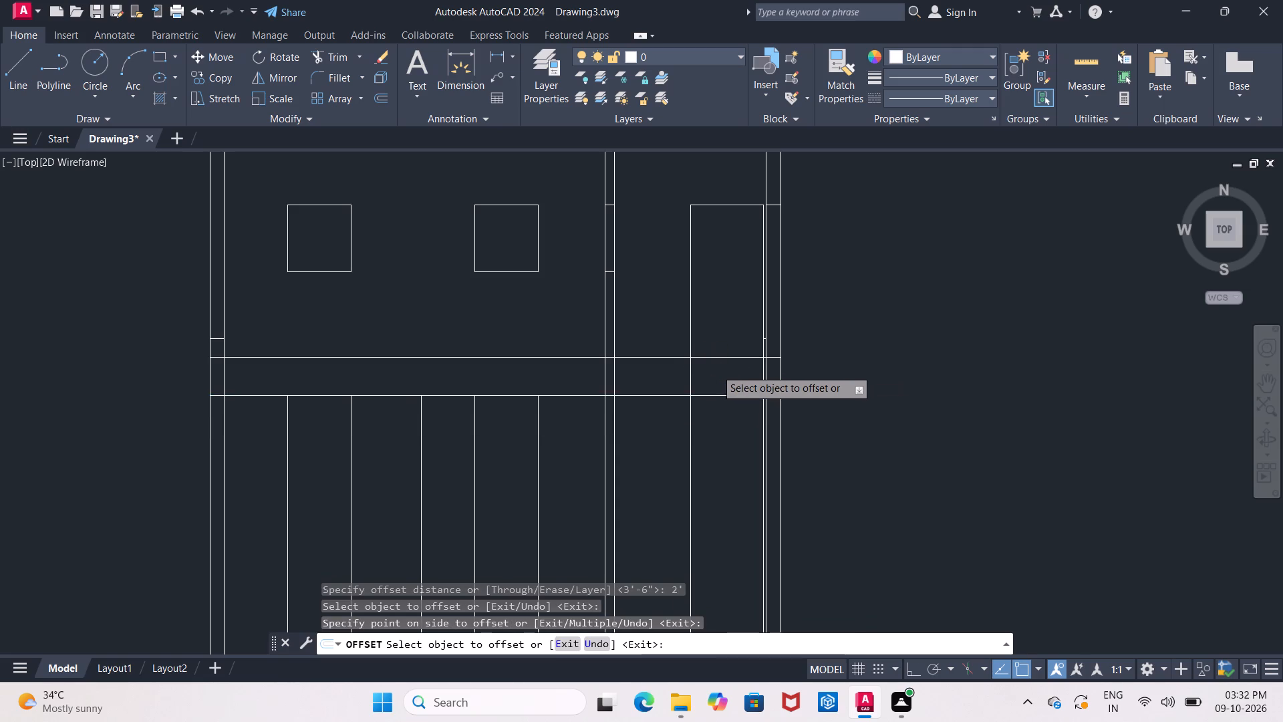
Trim the short leftover horizontal segment inside the bedroom-side outer wall, just above the new offset line.
middle_drag(465, 336, 491, 328)
text(TR)
key(Return)
key(Return)
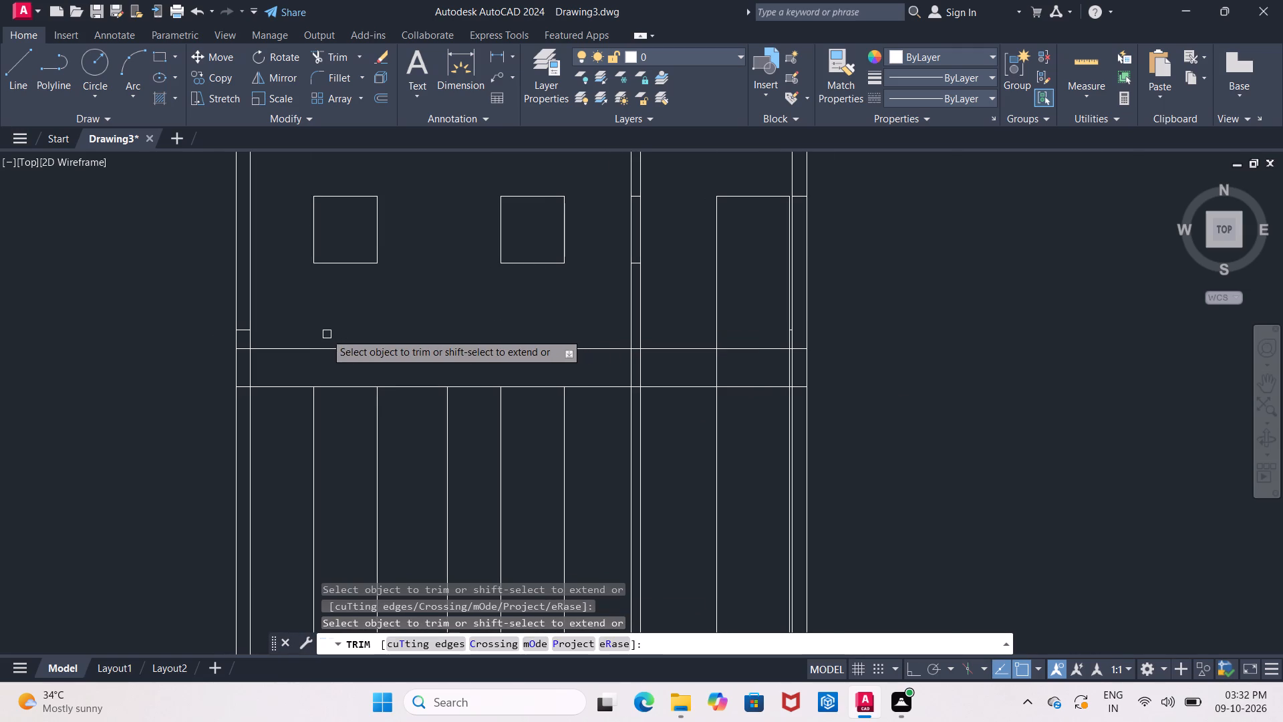
scroll(321, 331, up, 2)
middle_drag(321, 330, 450, 323)
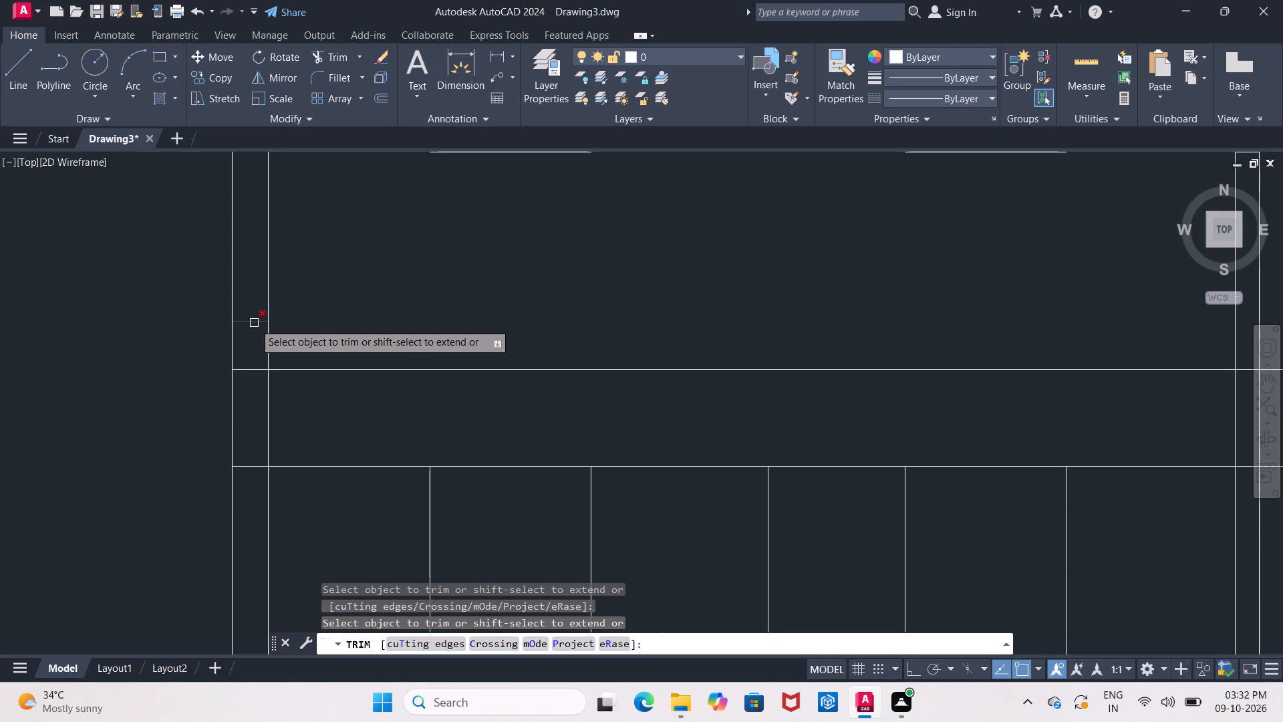
click(255, 321)
Trim the short leftover horizontal segment between the gate opening's edge and the adjacent outer wall, above the offset line.
scroll(327, 320, down, 2)
middle_drag(439, 315, 261, 354)
scroll(557, 368, up, 2)
middle_drag(689, 367, 520, 388)
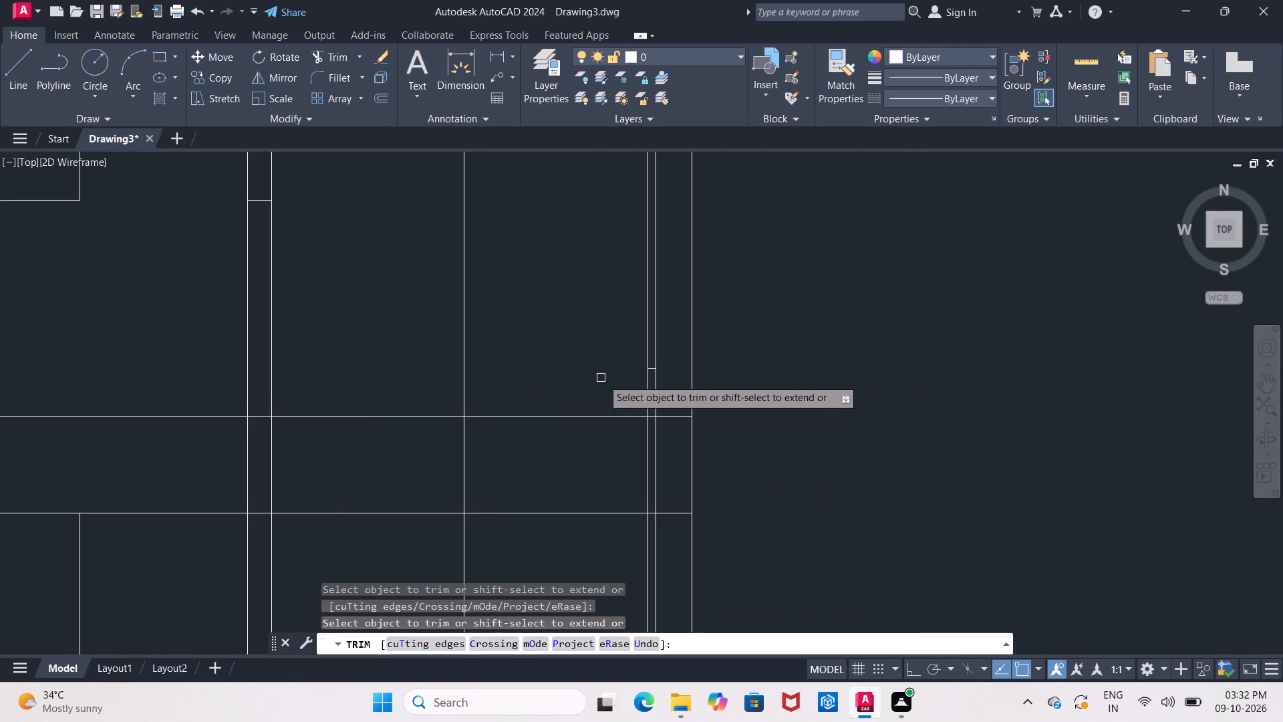
scroll(621, 380, up, 2)
middle_drag(621, 380, 516, 385)
click(587, 358)
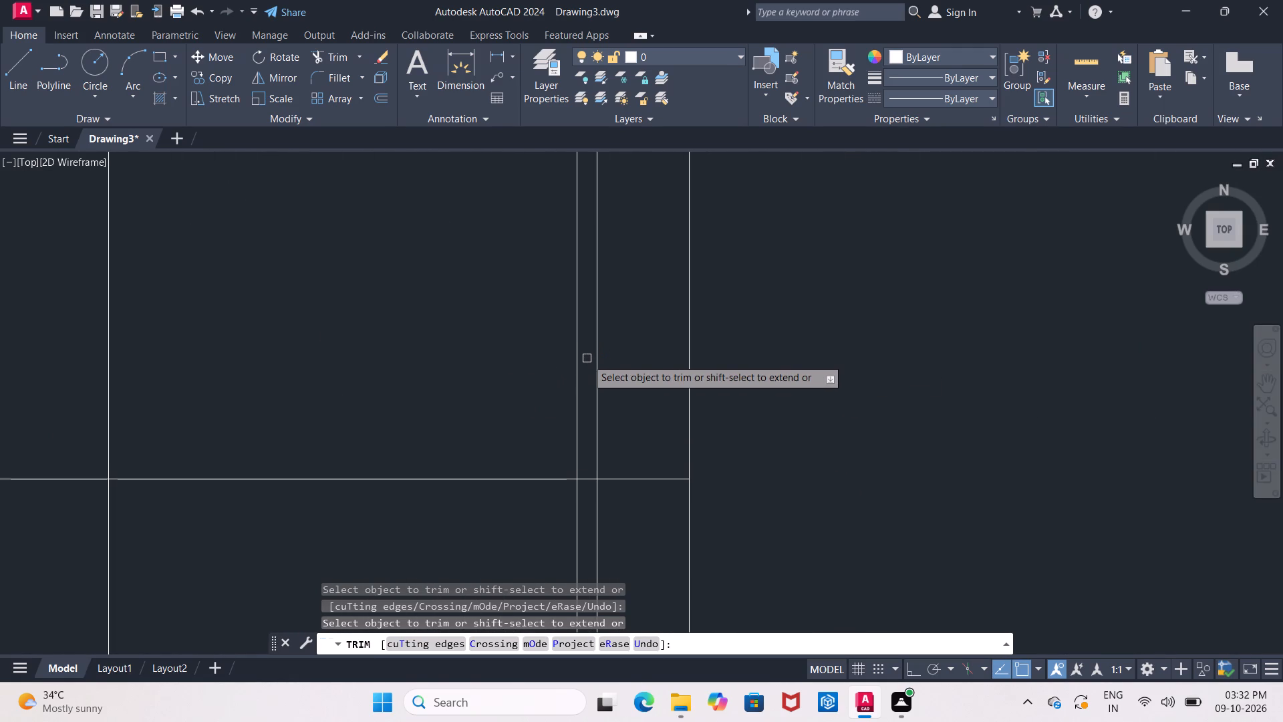
scroll(587, 361, down, 5)
scroll(696, 346, up, 2)
middle_drag(696, 345, 714, 377)
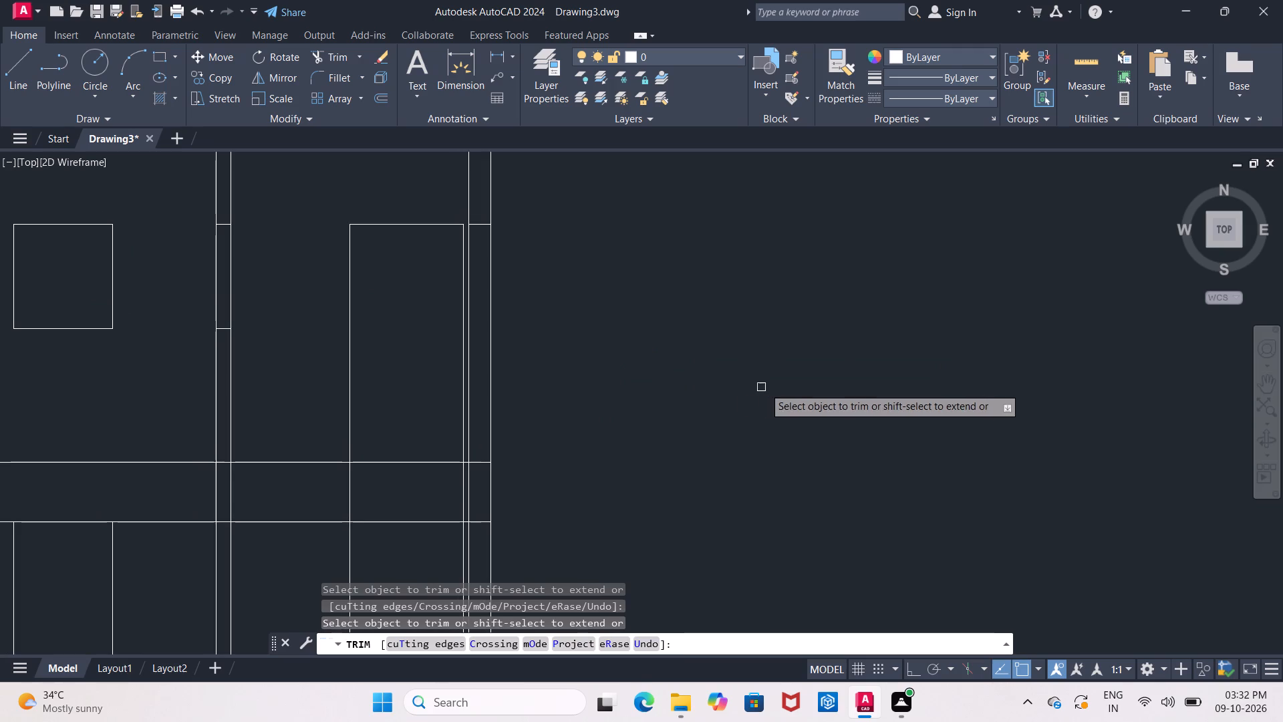
key(Escape)
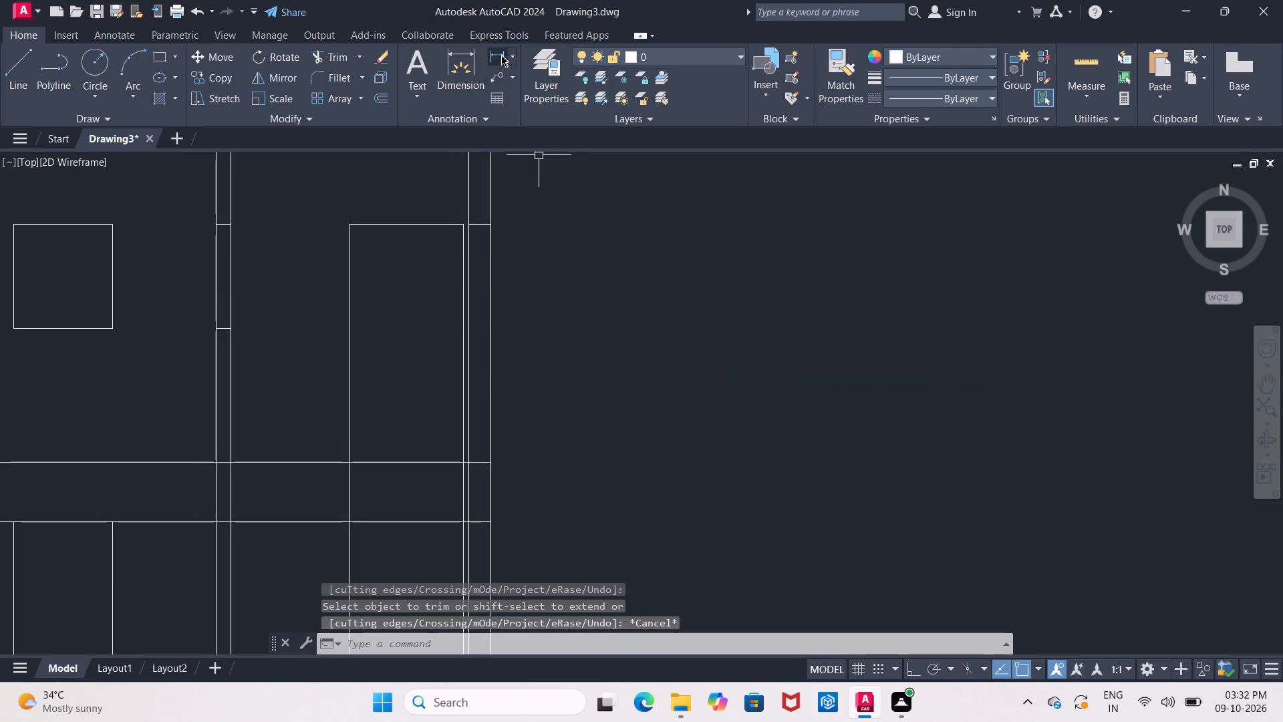
Measure the gate opening's height from its top corner to the new offset line with a linear dimension.
click(501, 55)
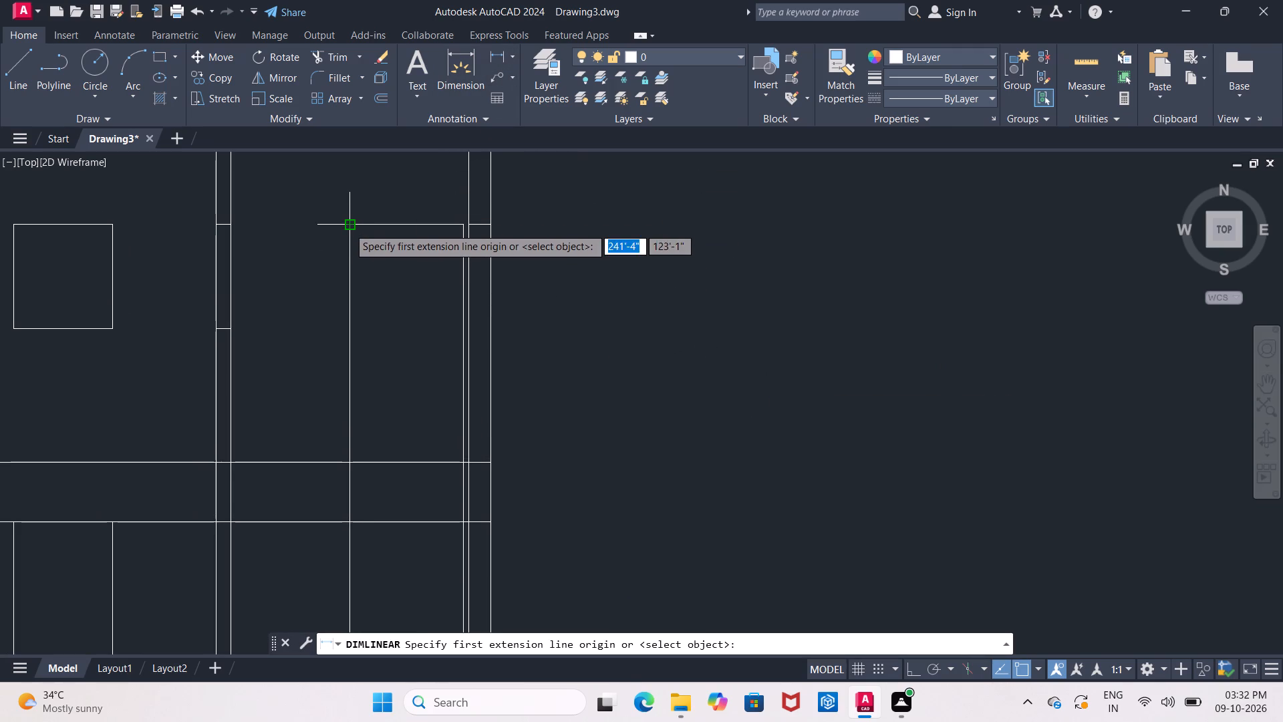
click(351, 459)
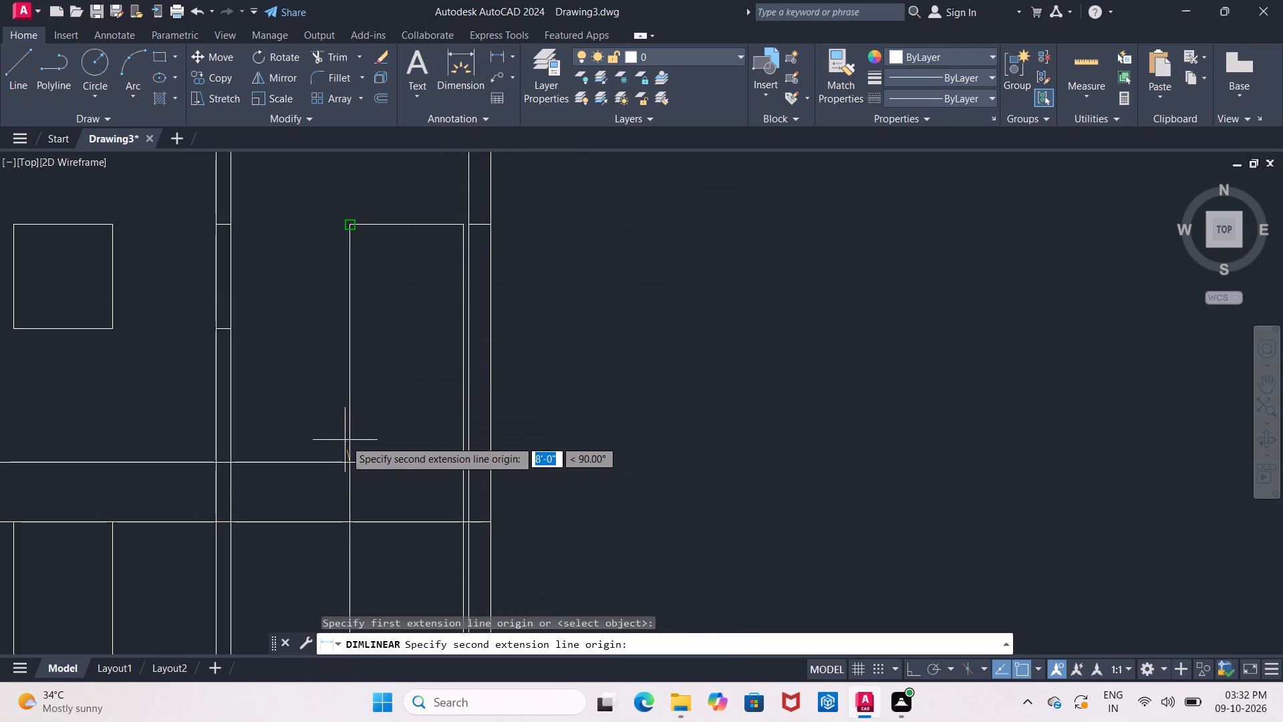
key(Escape)
click(490, 53)
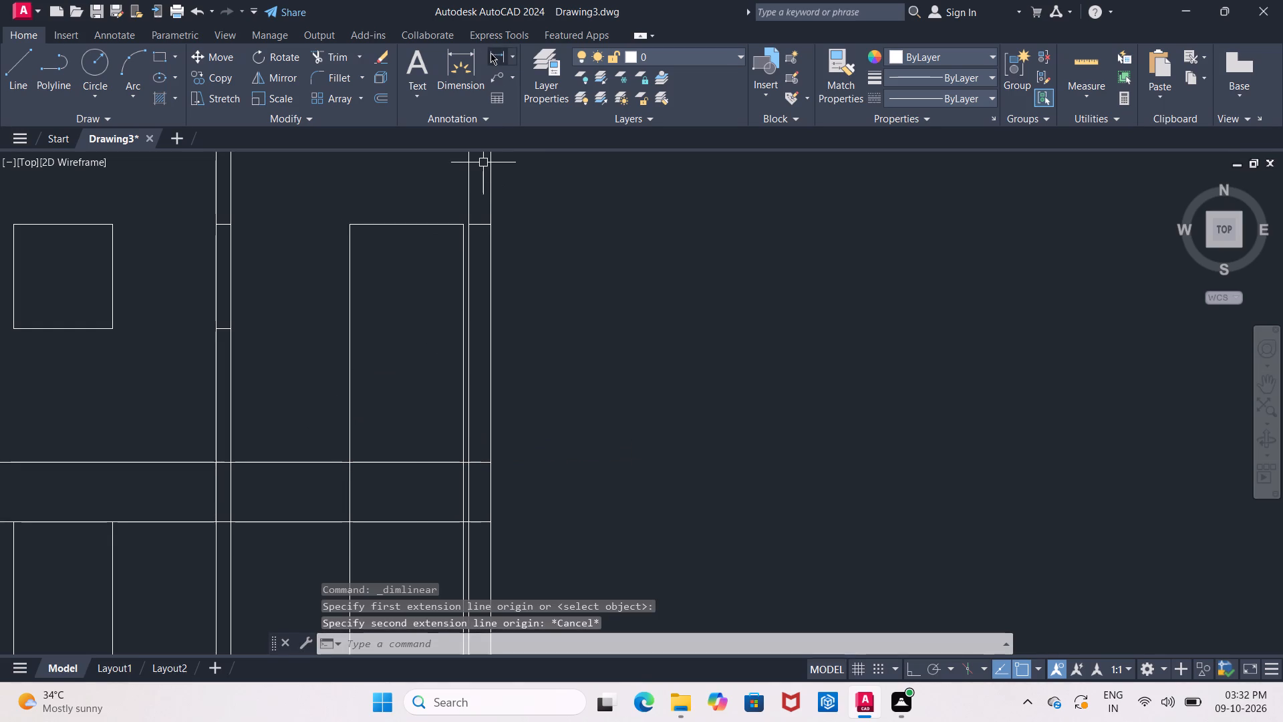
click(345, 225)
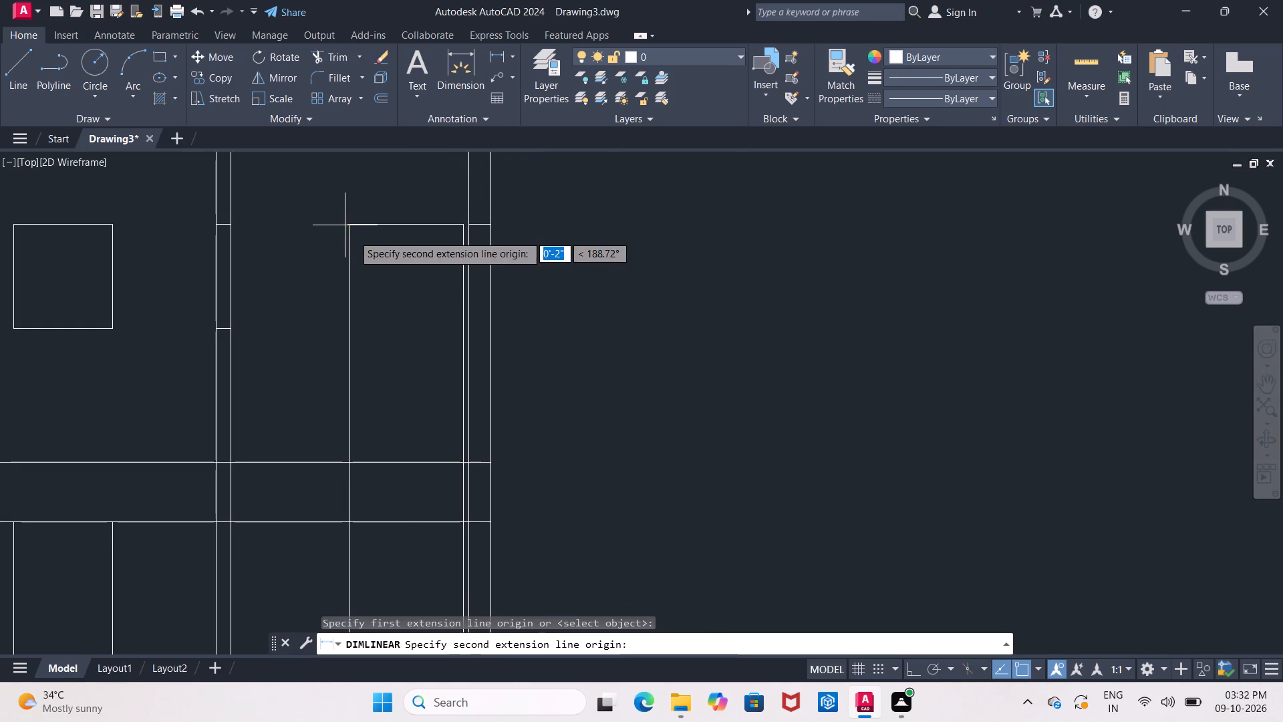
click(350, 460)
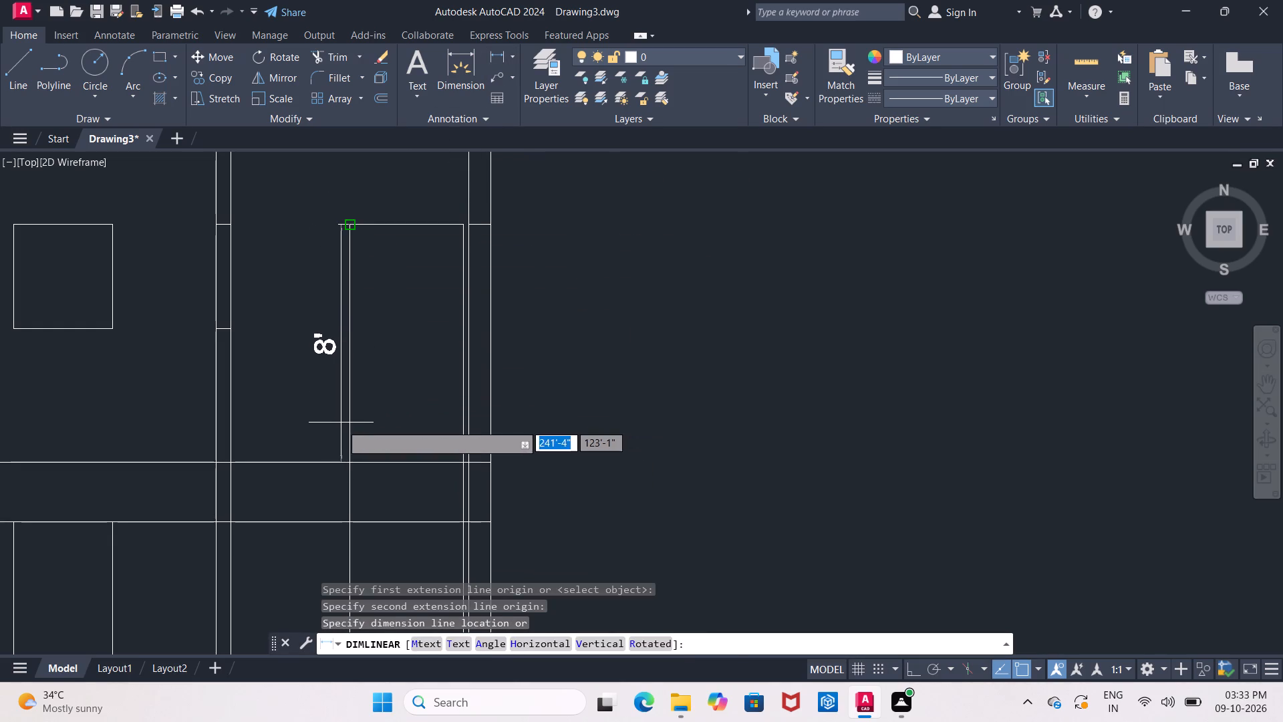
key(Escape)
Erase the three short leftover horizontal segments inside the elevation's intermediate wall and the outer wall beside the gate opening.
scroll(342, 424, down, 1)
middle_drag(342, 424, 488, 399)
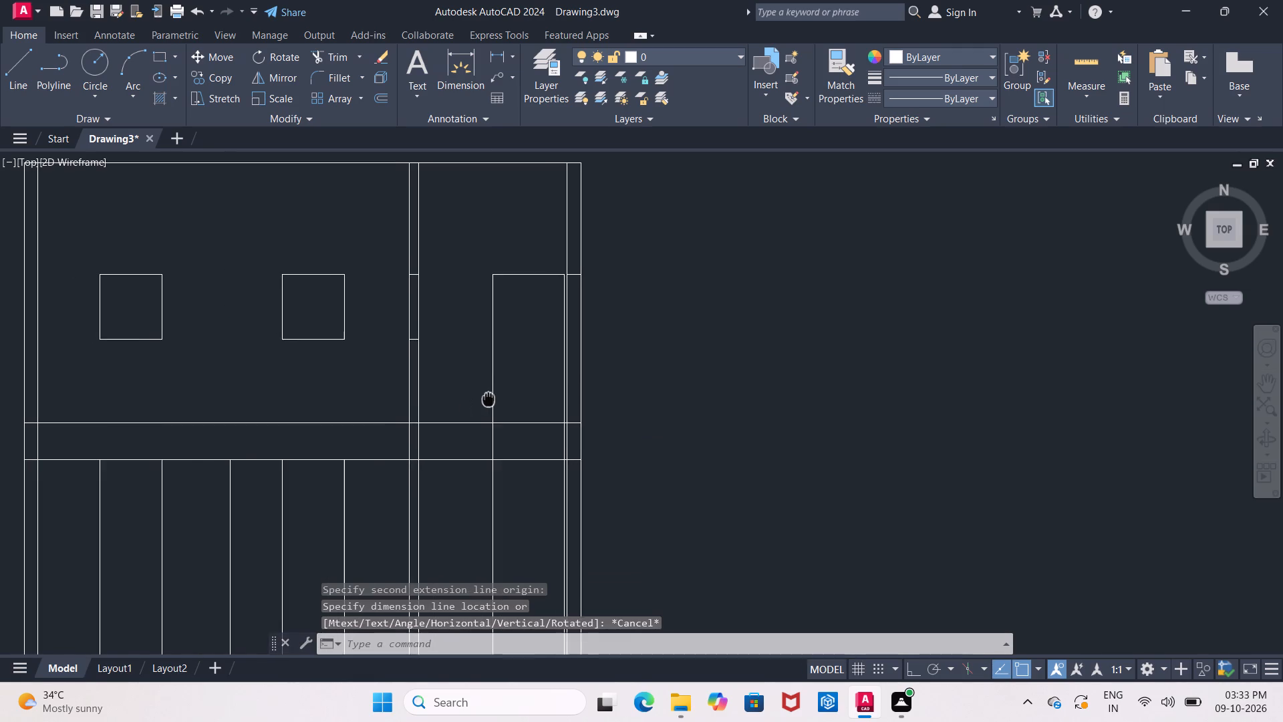
middle_drag(488, 399, 654, 422)
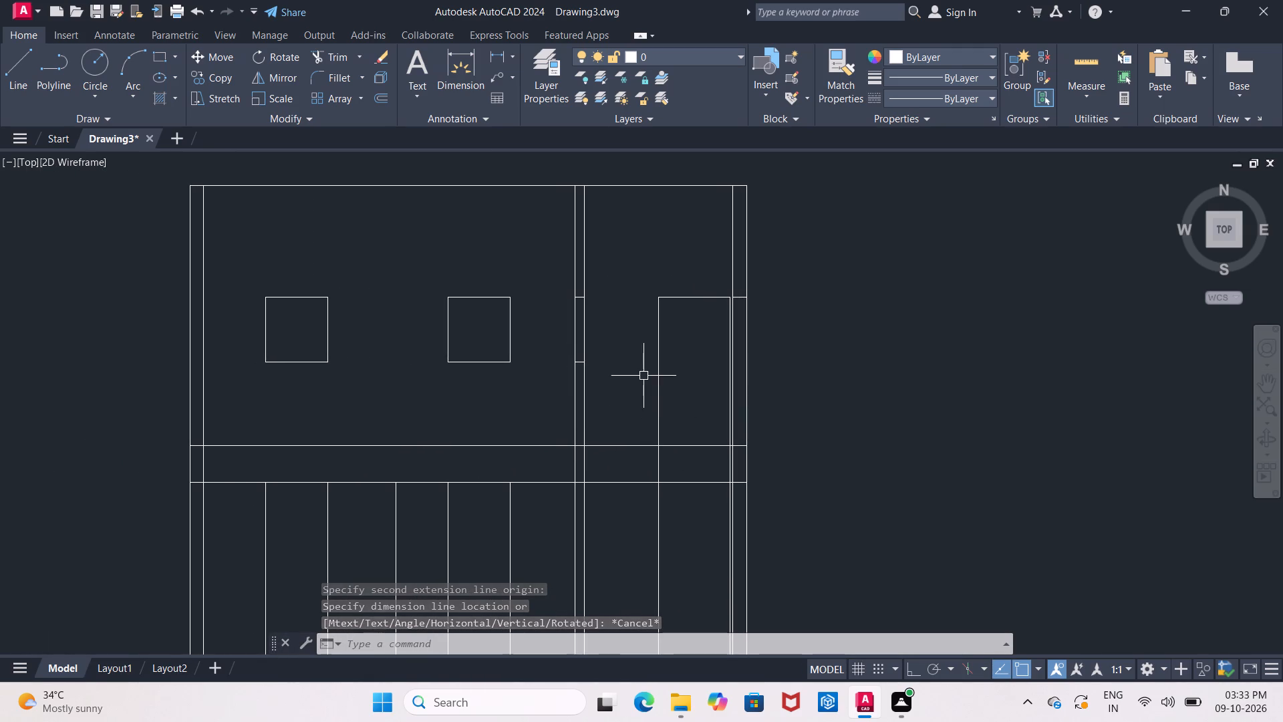
middle_drag(644, 376, 638, 392)
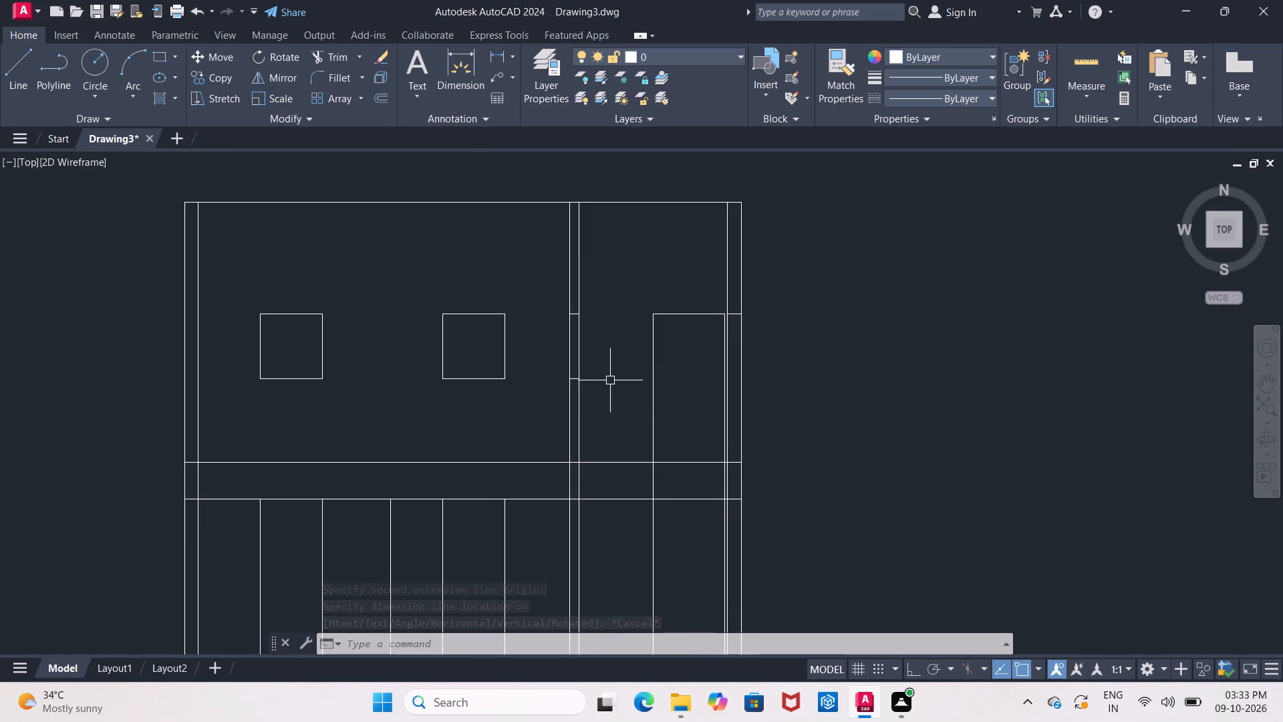
middle_drag(621, 398, 601, 387)
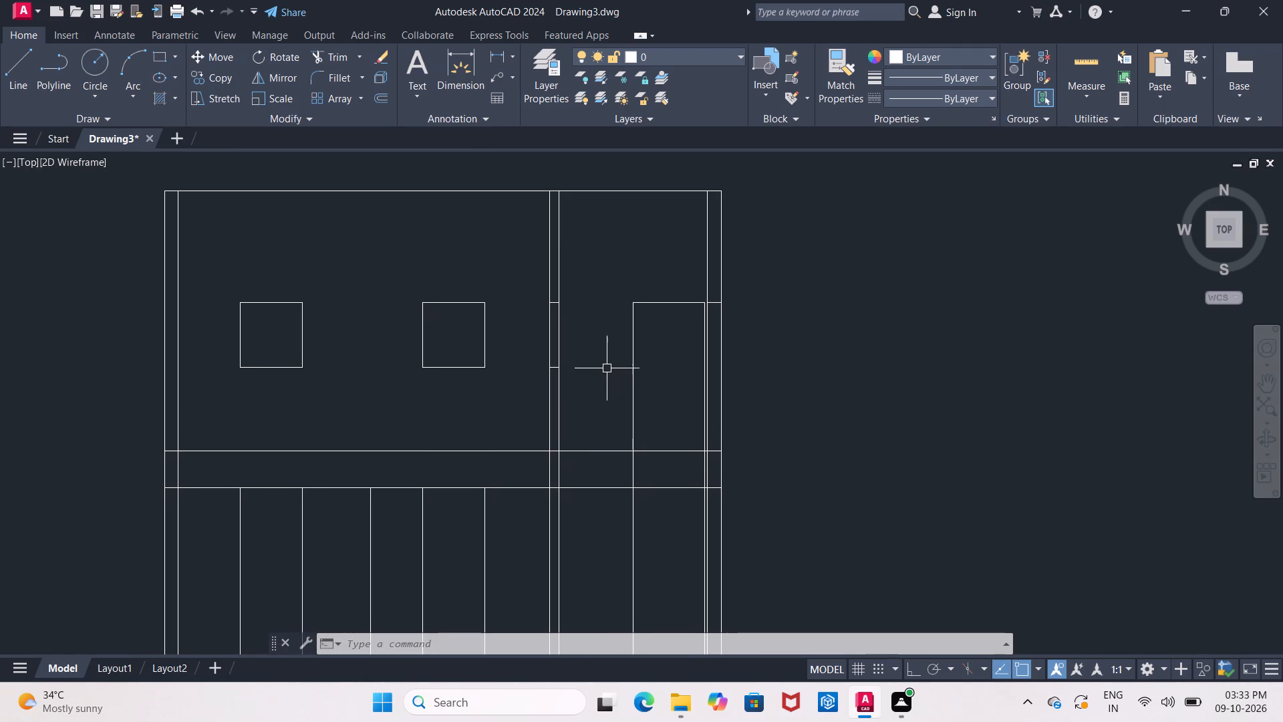
scroll(698, 314, up, 1)
middle_drag(698, 314, 704, 334)
click(474, 315)
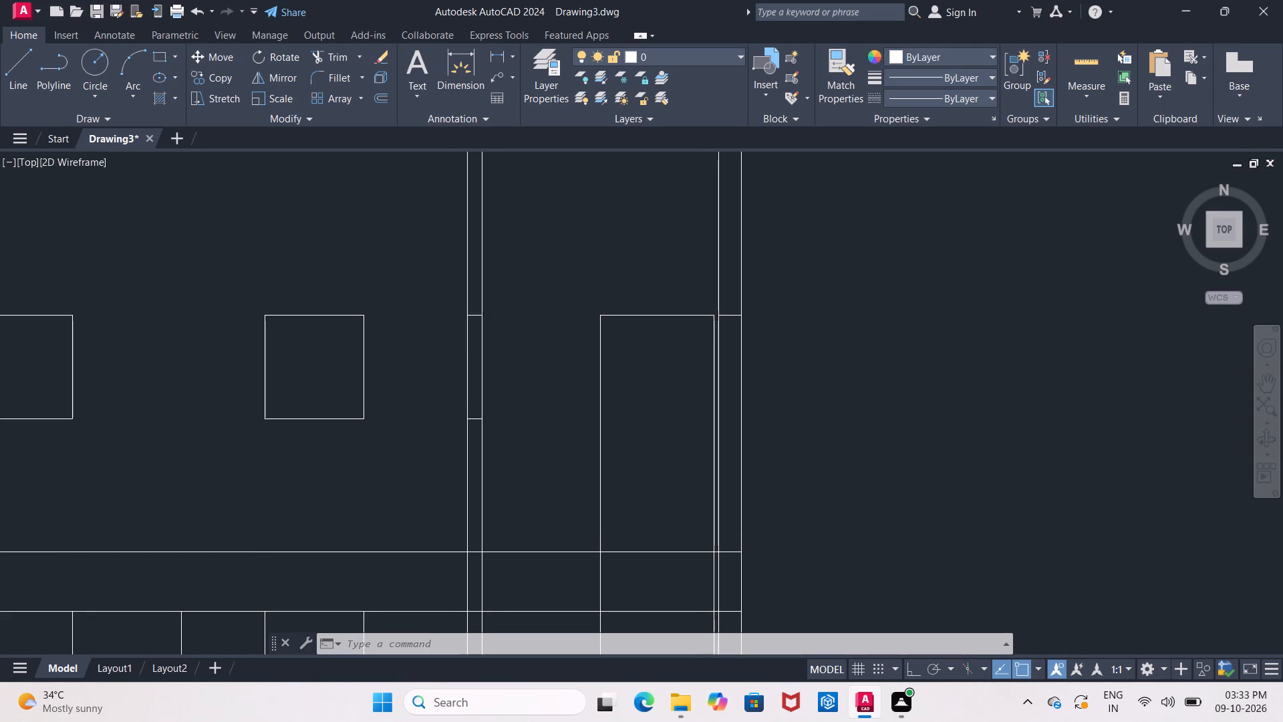
click(473, 417)
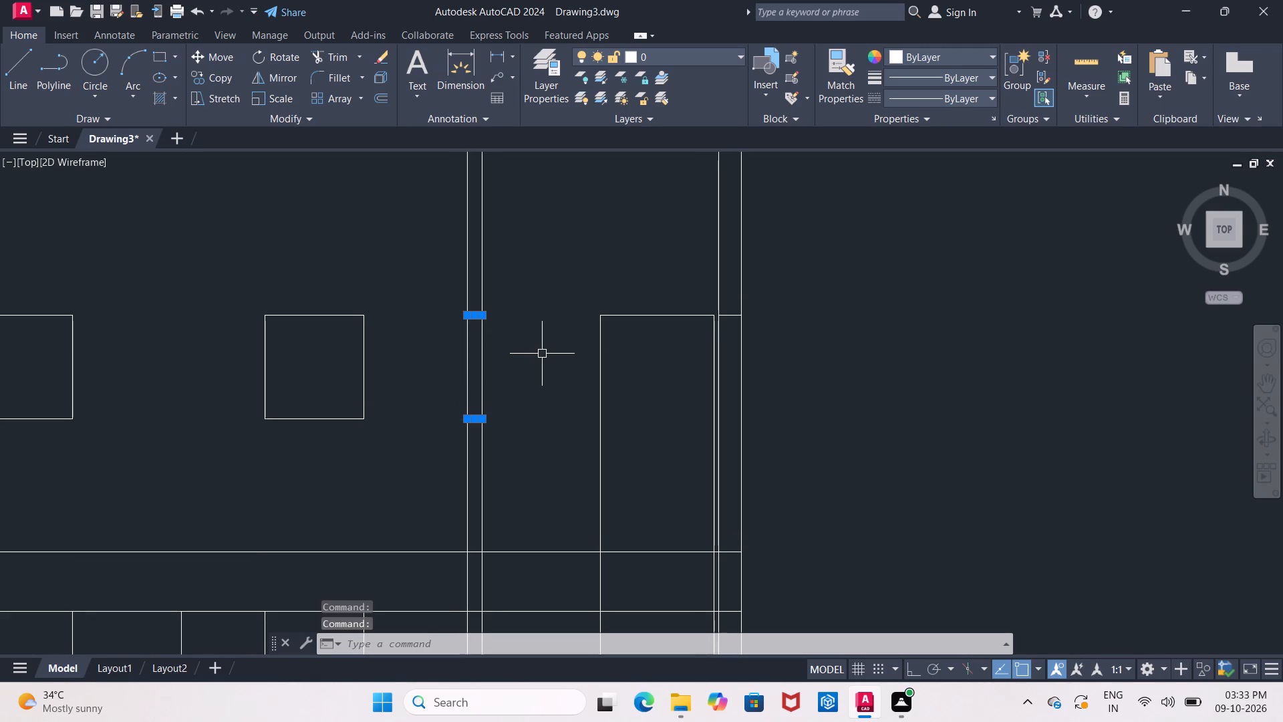
key(Delete)
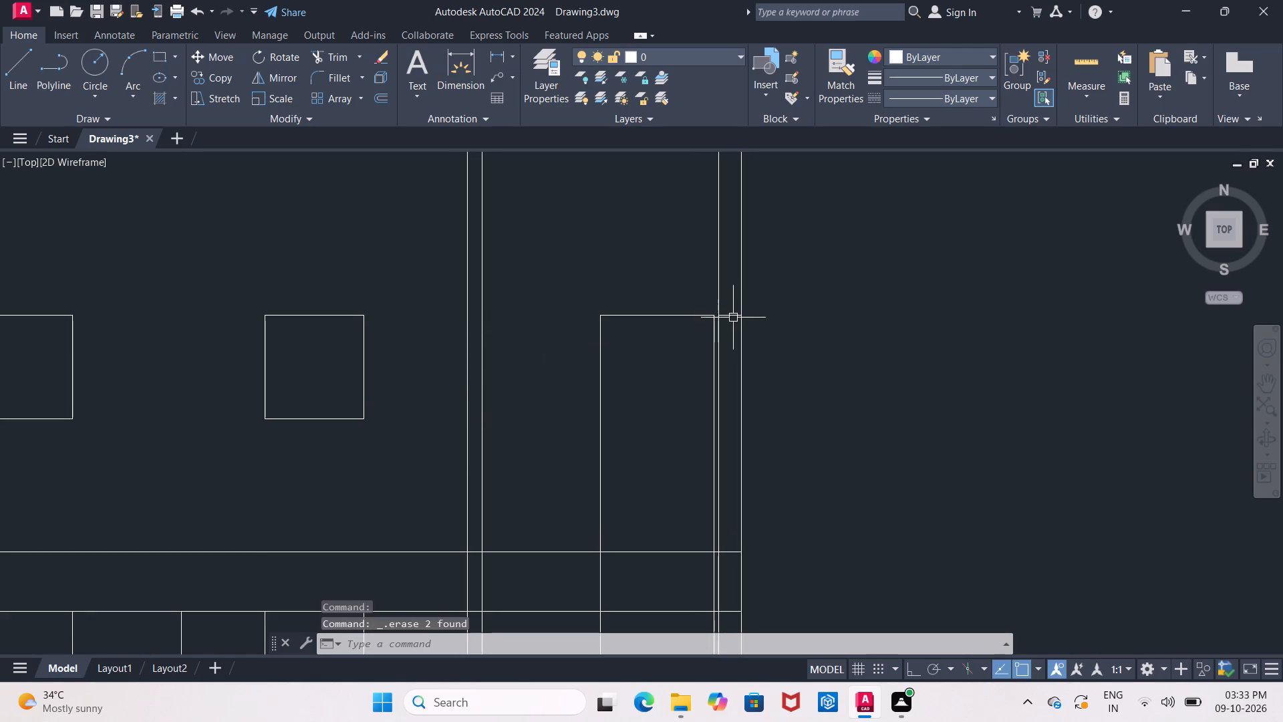
click(732, 314)
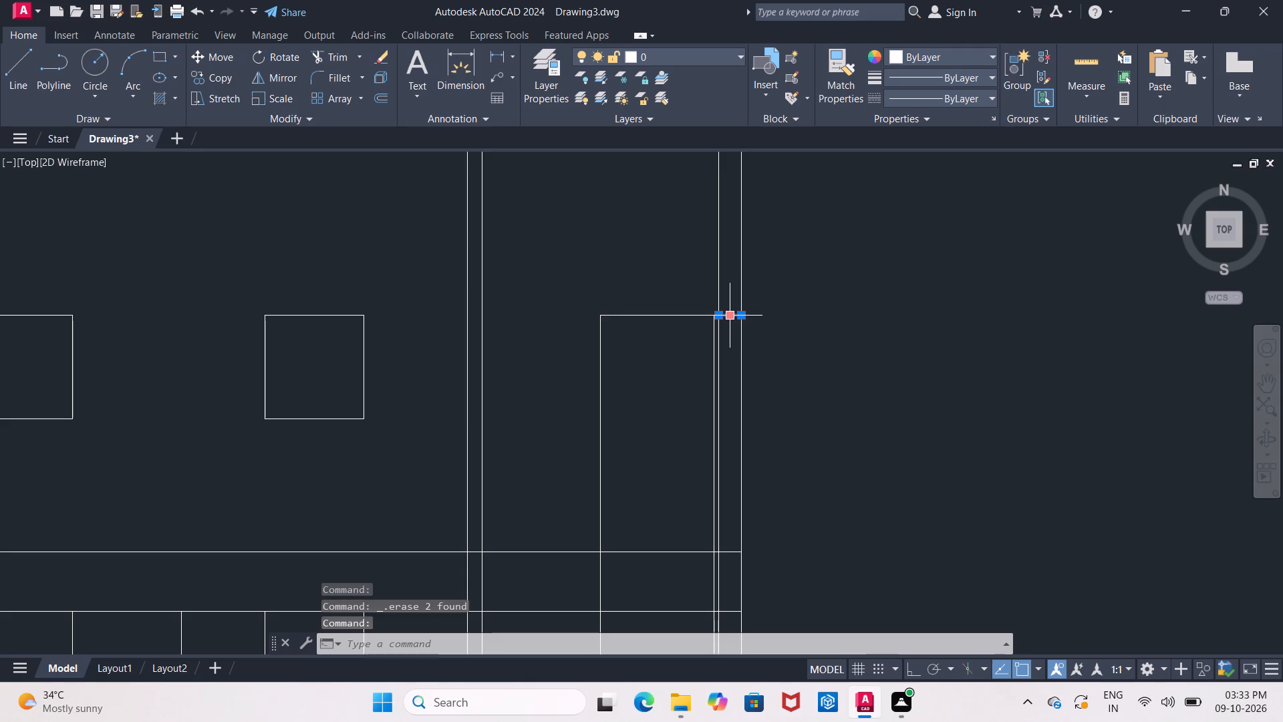
key(Delete)
Examine the cleaned front elevation against the floor plan's windows, porch, parking and gate above it.
middle_drag(732, 314, 771, 328)
scroll(732, 314, down, 1)
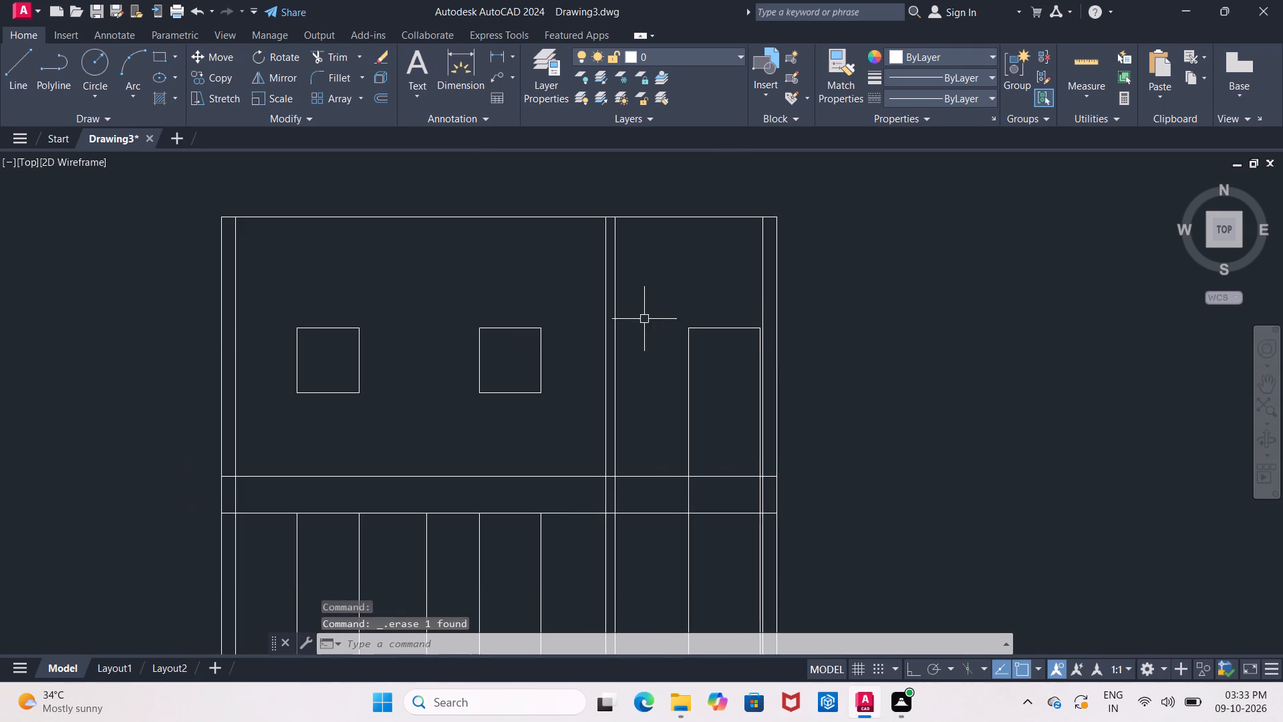
scroll(644, 322, down, 1)
middle_drag(644, 323, 667, 362)
scroll(667, 364, down, 1)
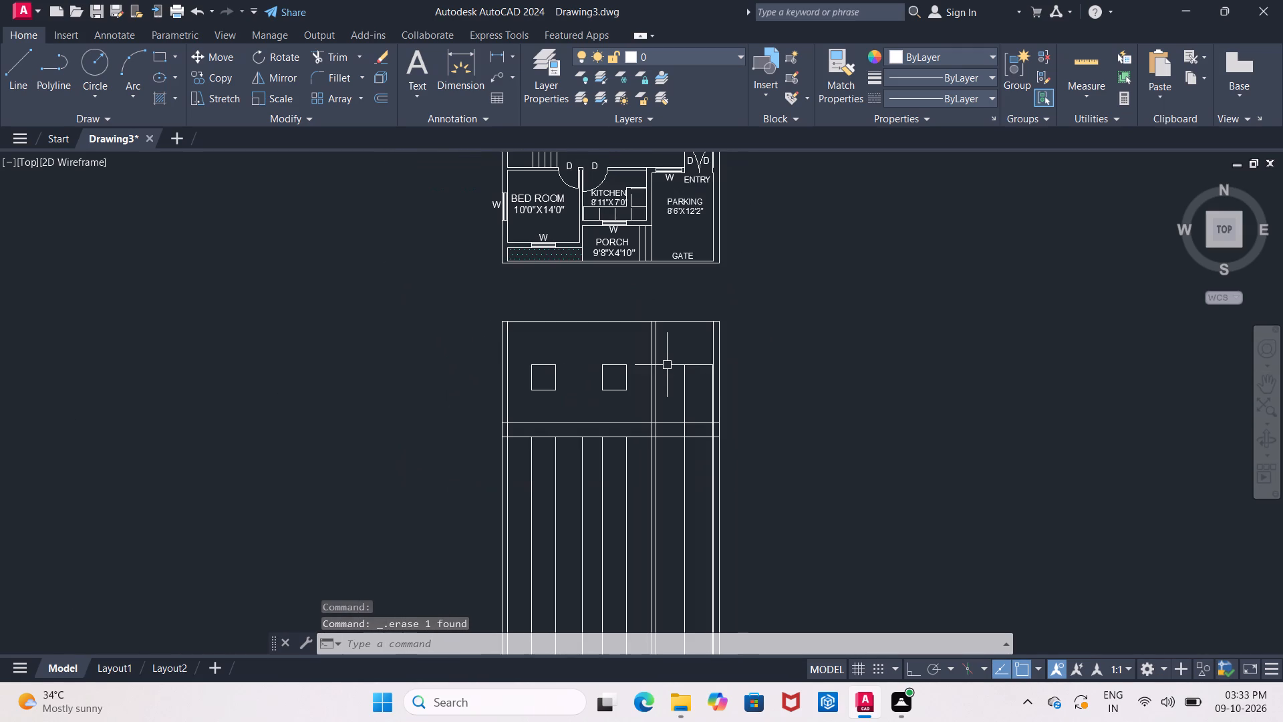
scroll(667, 364, up, 1)
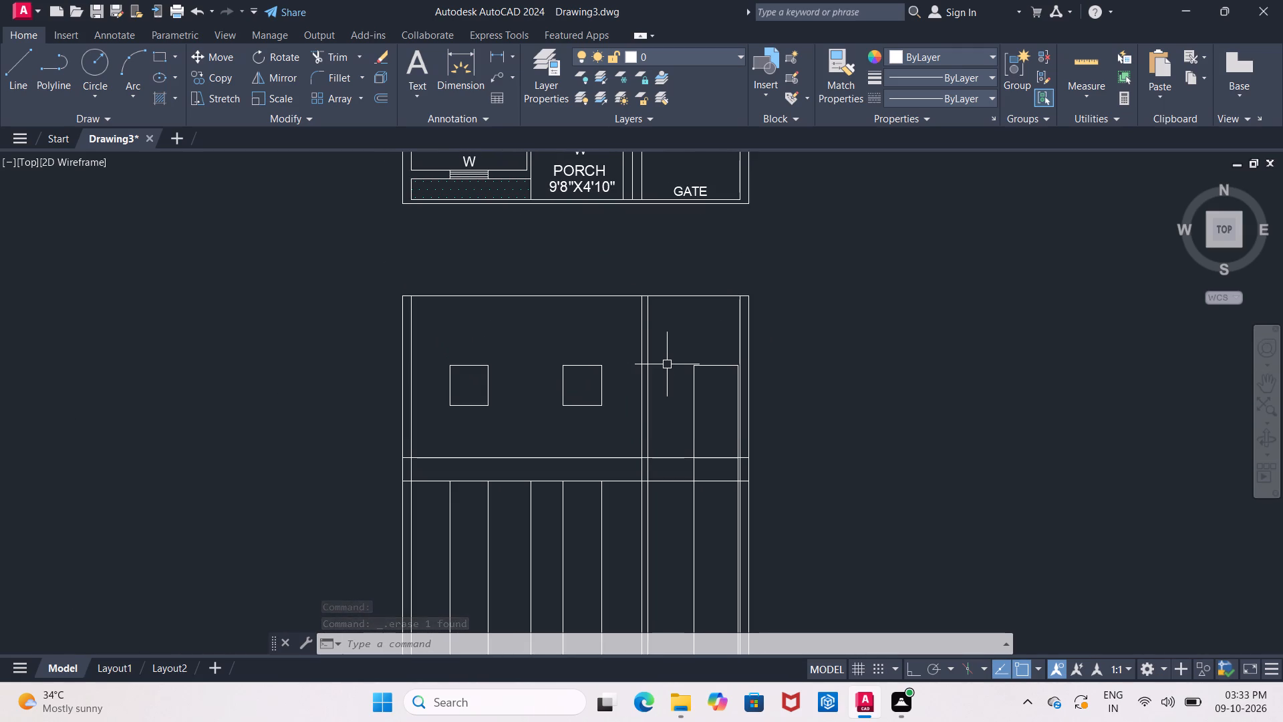
middle_drag(664, 376, 709, 312)
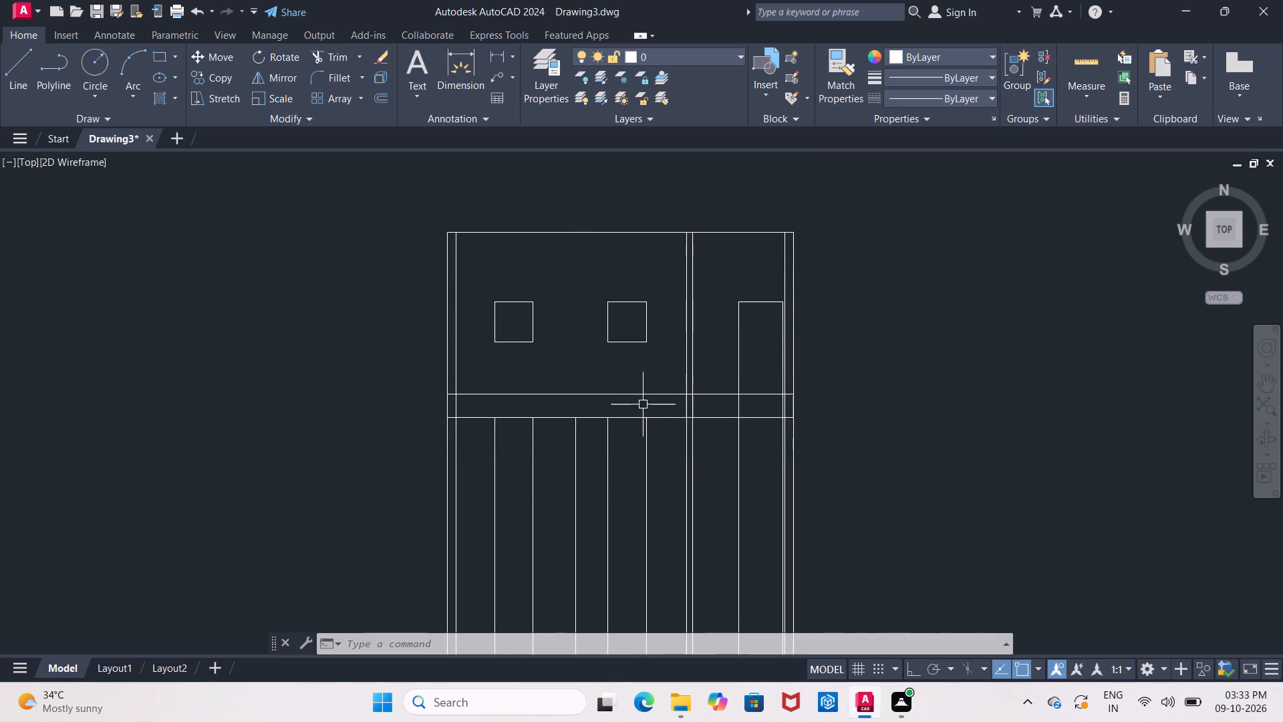
scroll(662, 381, up, 1)
middle_drag(662, 381, 617, 453)
scroll(617, 453, down, 2)
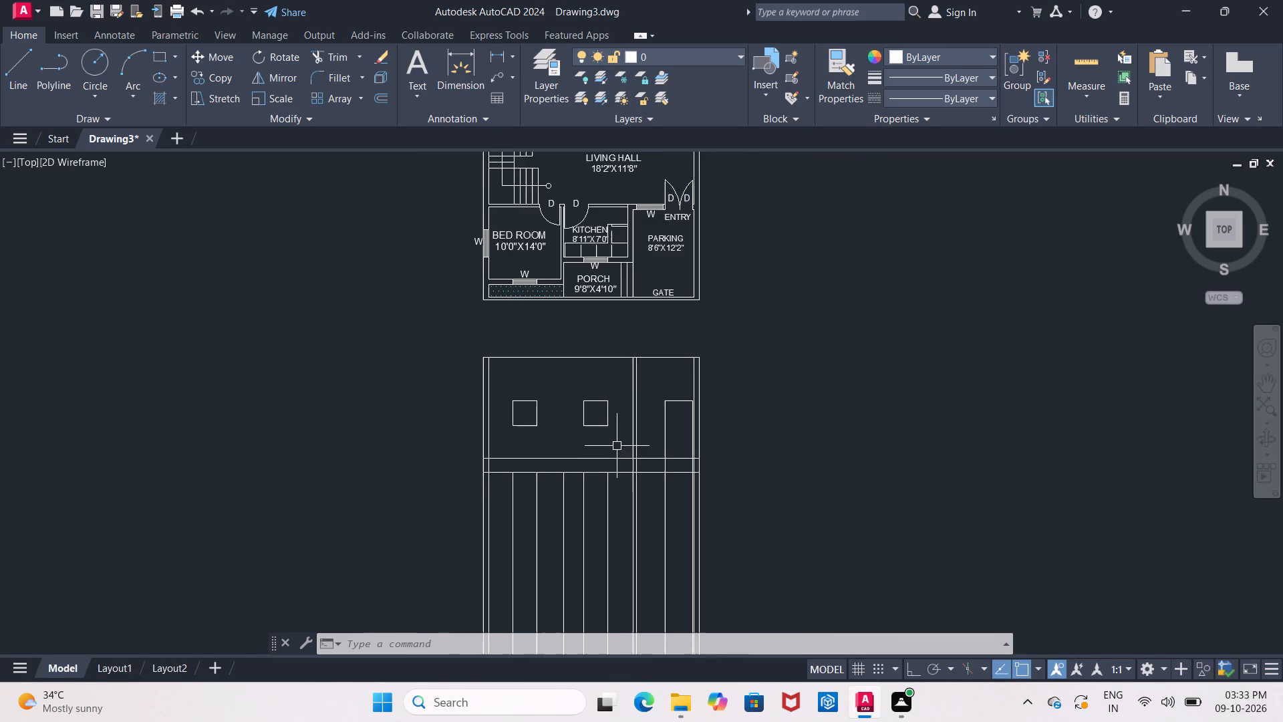
middle_drag(617, 443, 609, 453)
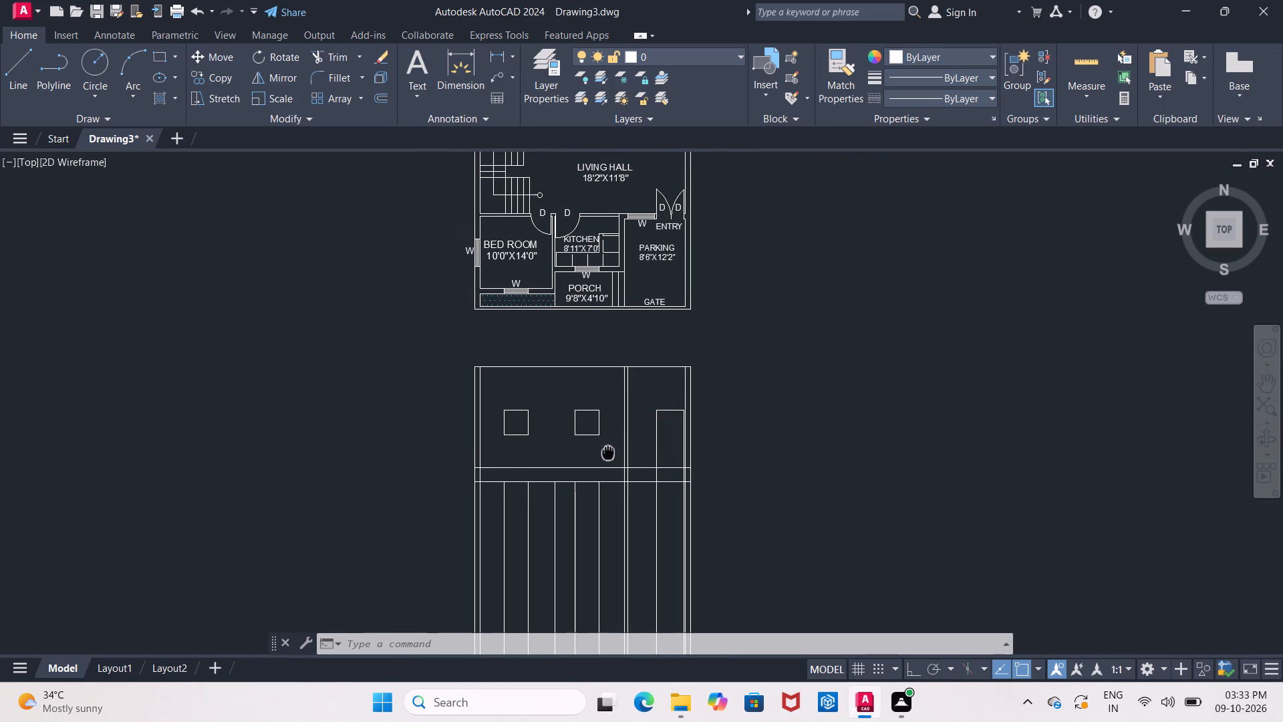
middle_drag(609, 453, 609, 453)
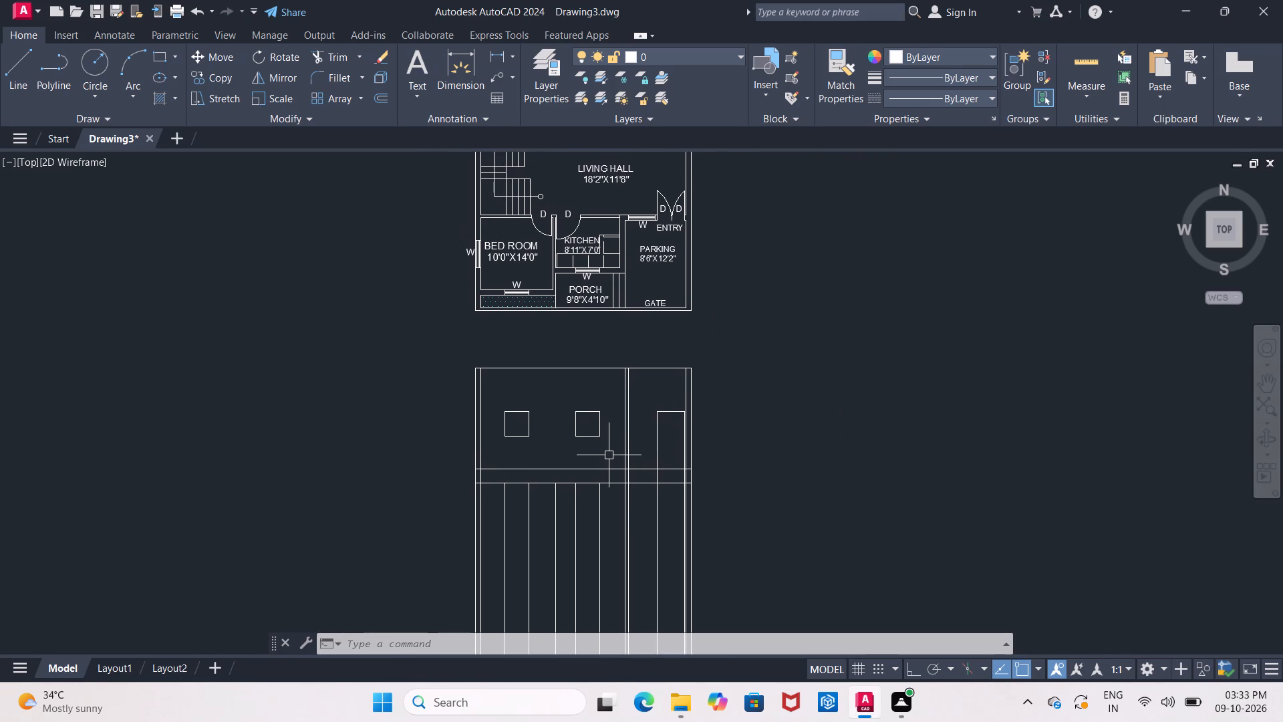
middle_drag(609, 456, 587, 462)
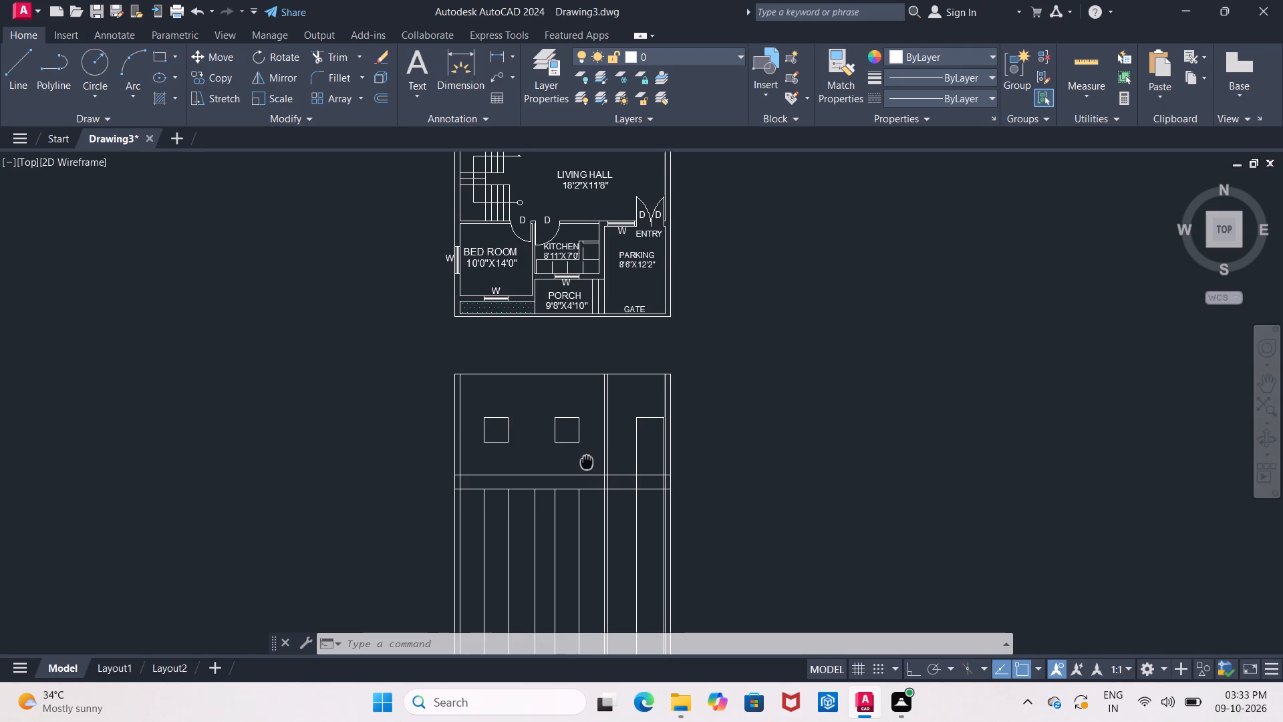
middle_drag(587, 462, 580, 457)
scroll(579, 453, up, 1)
middle_drag(581, 451, 541, 464)
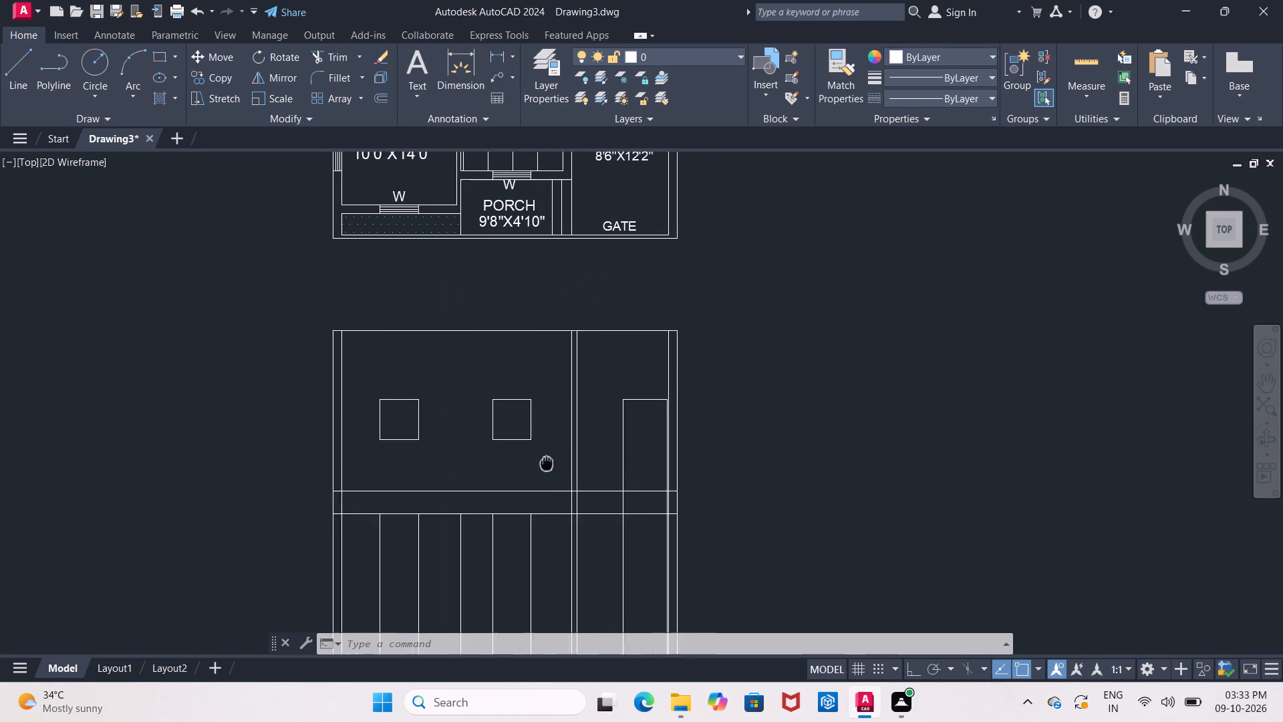
middle_drag(541, 464, 533, 487)
middle_drag(624, 329, 599, 388)
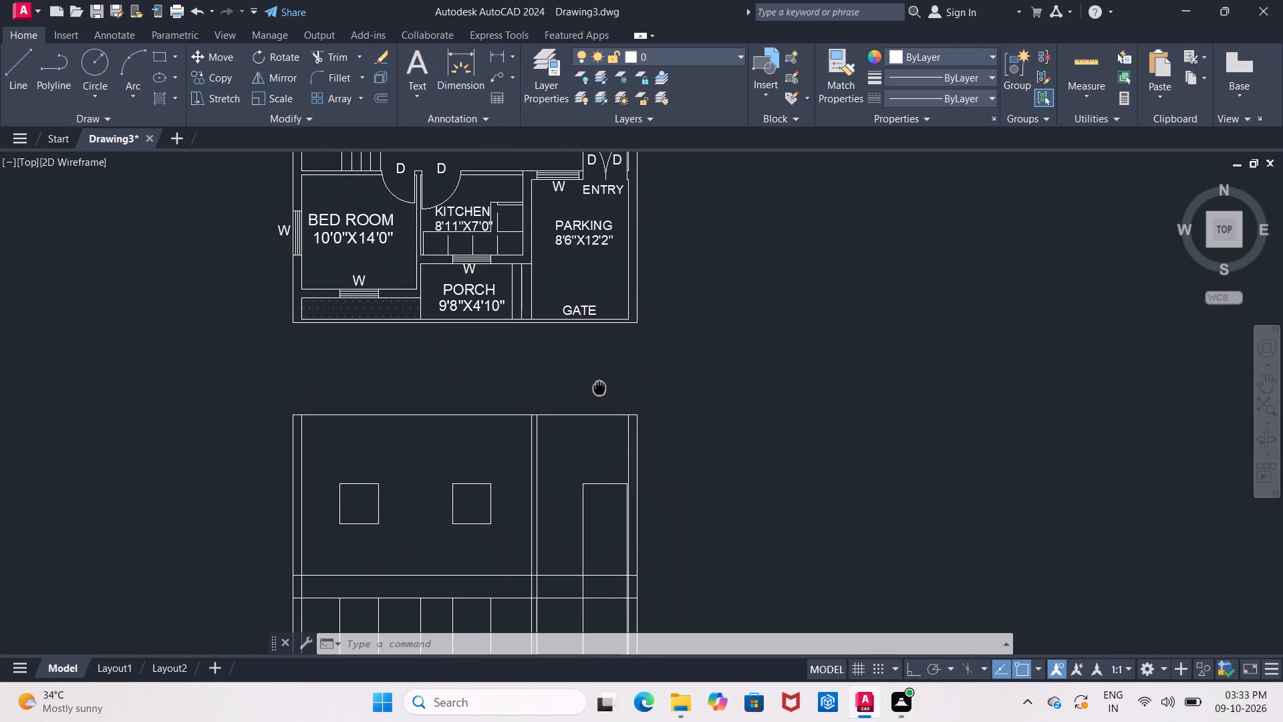
middle_drag(599, 388, 609, 388)
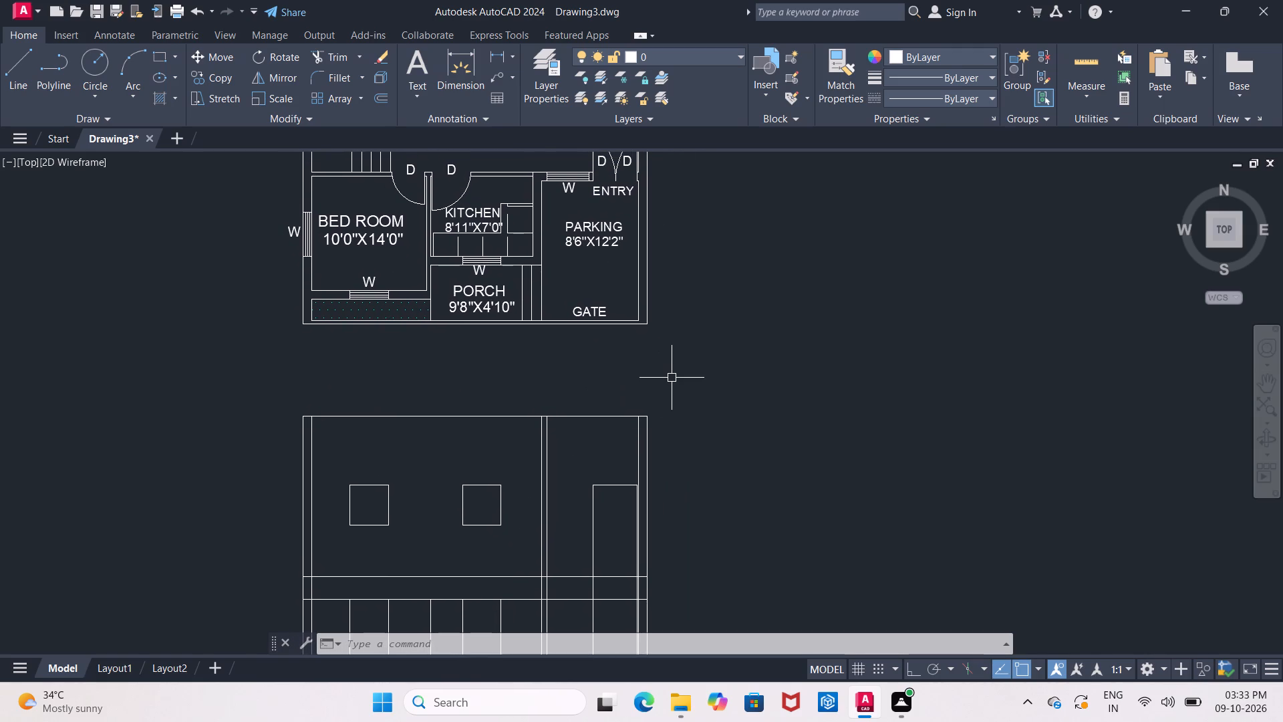
key(Escape)
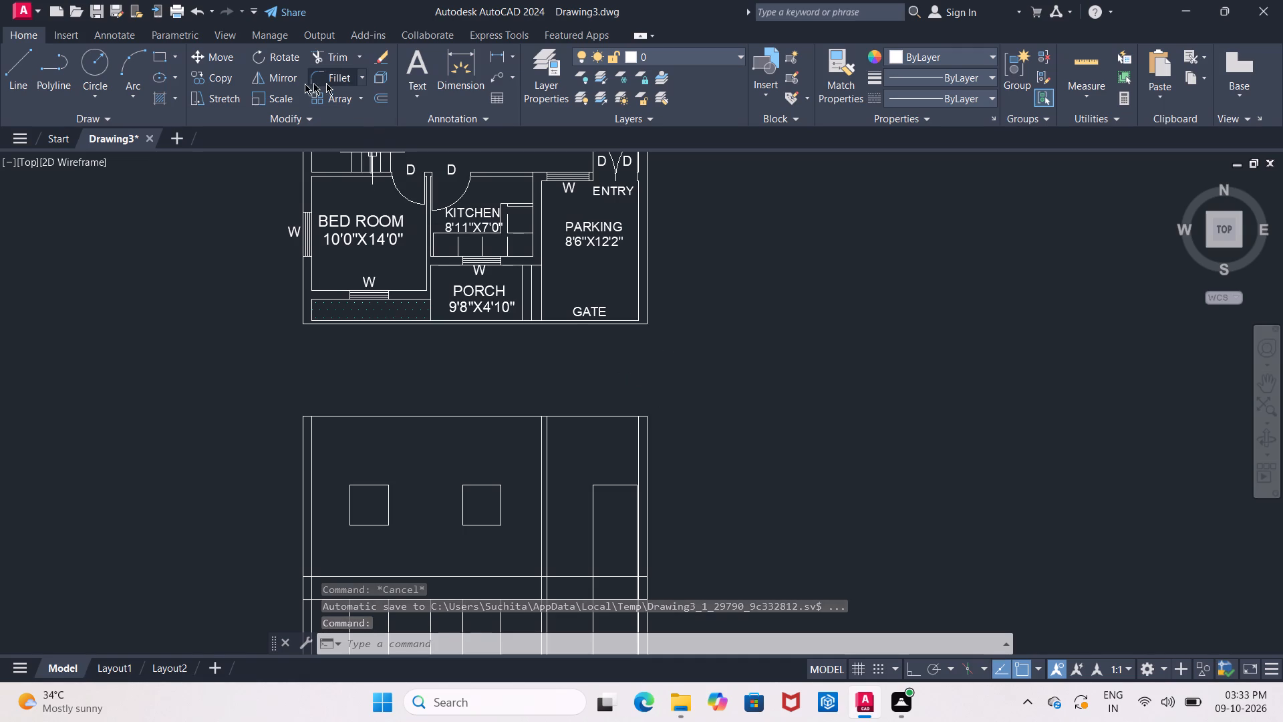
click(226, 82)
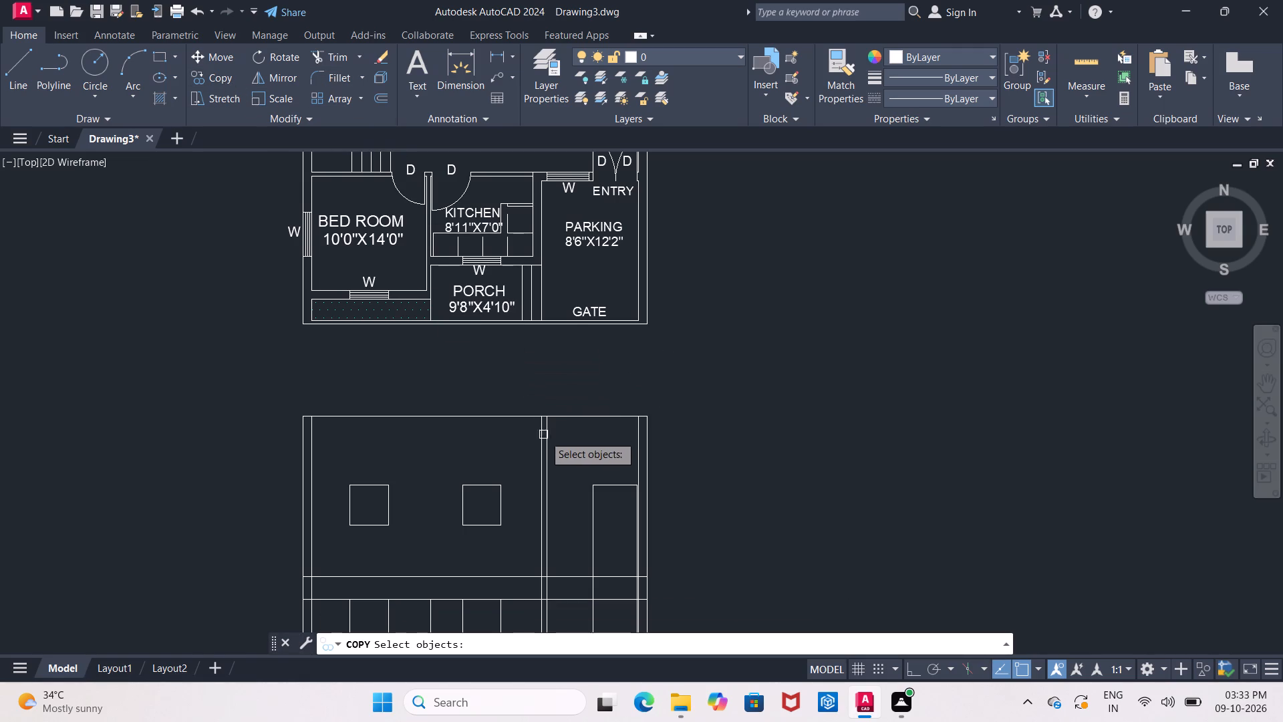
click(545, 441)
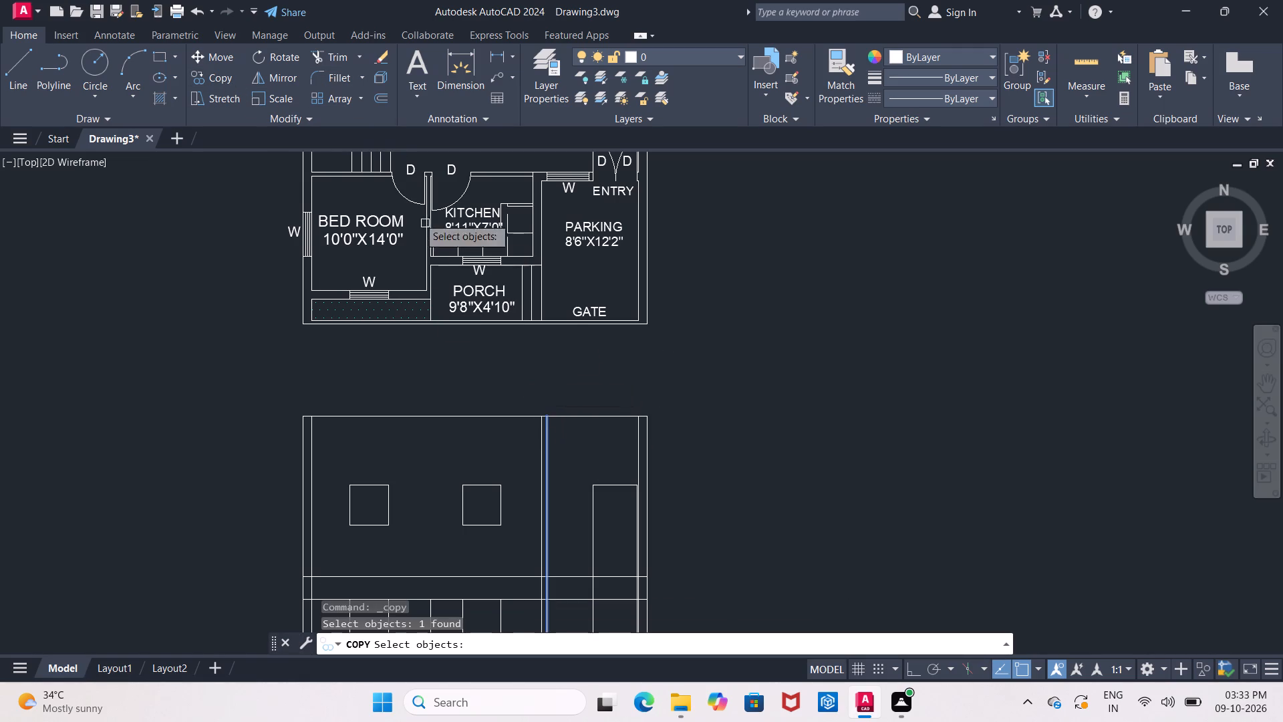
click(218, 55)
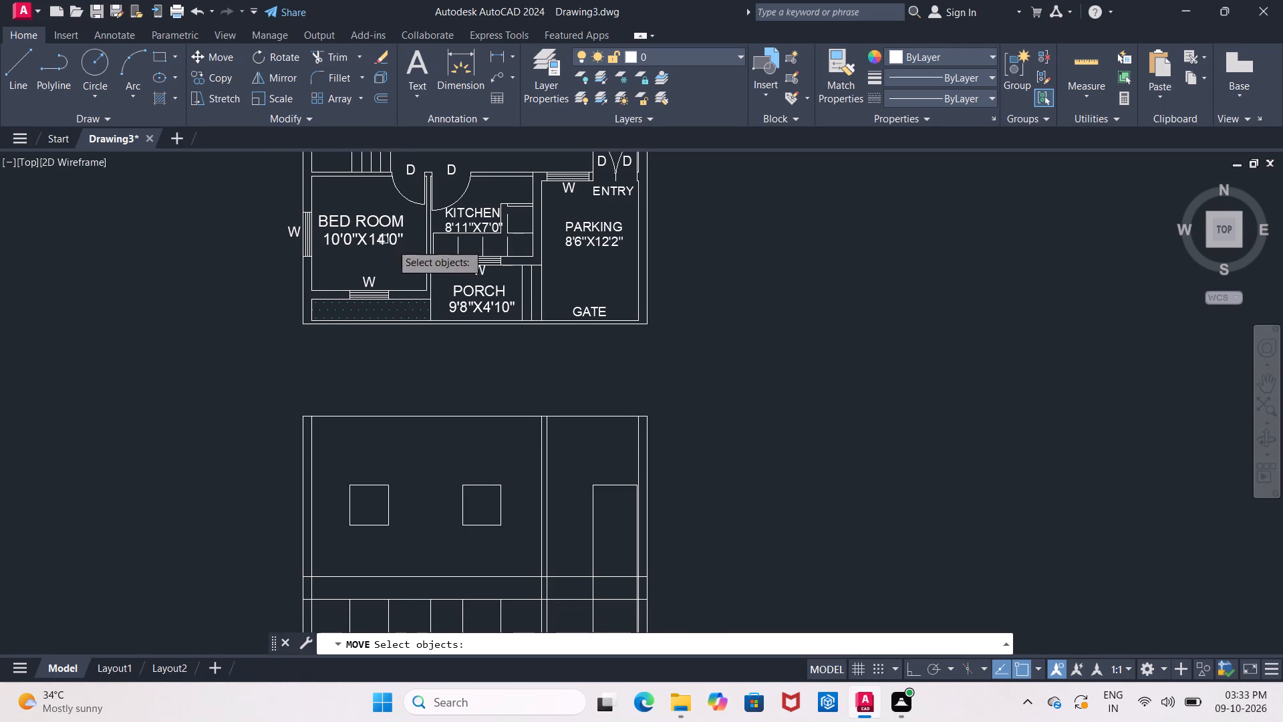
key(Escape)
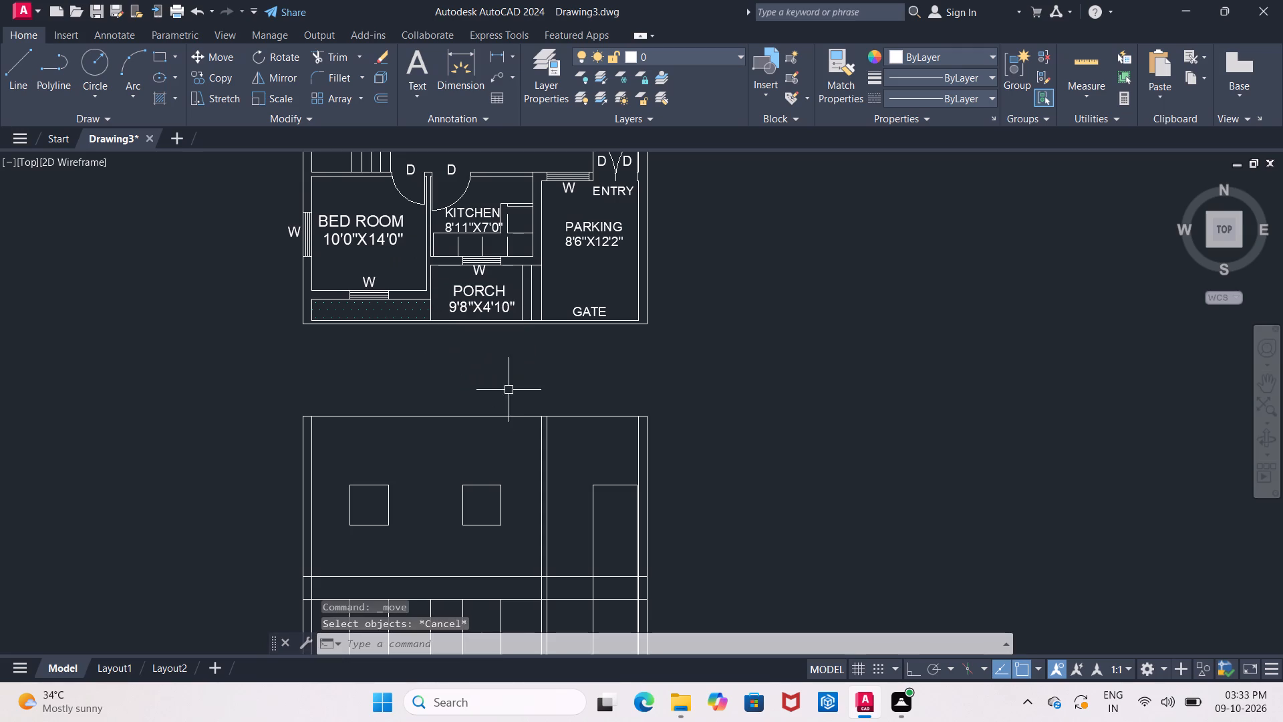
Copy the intermediate wall's gate-side vertical line from its top end to both parking-side corners of the plan's window beside the entry.
click(550, 456)
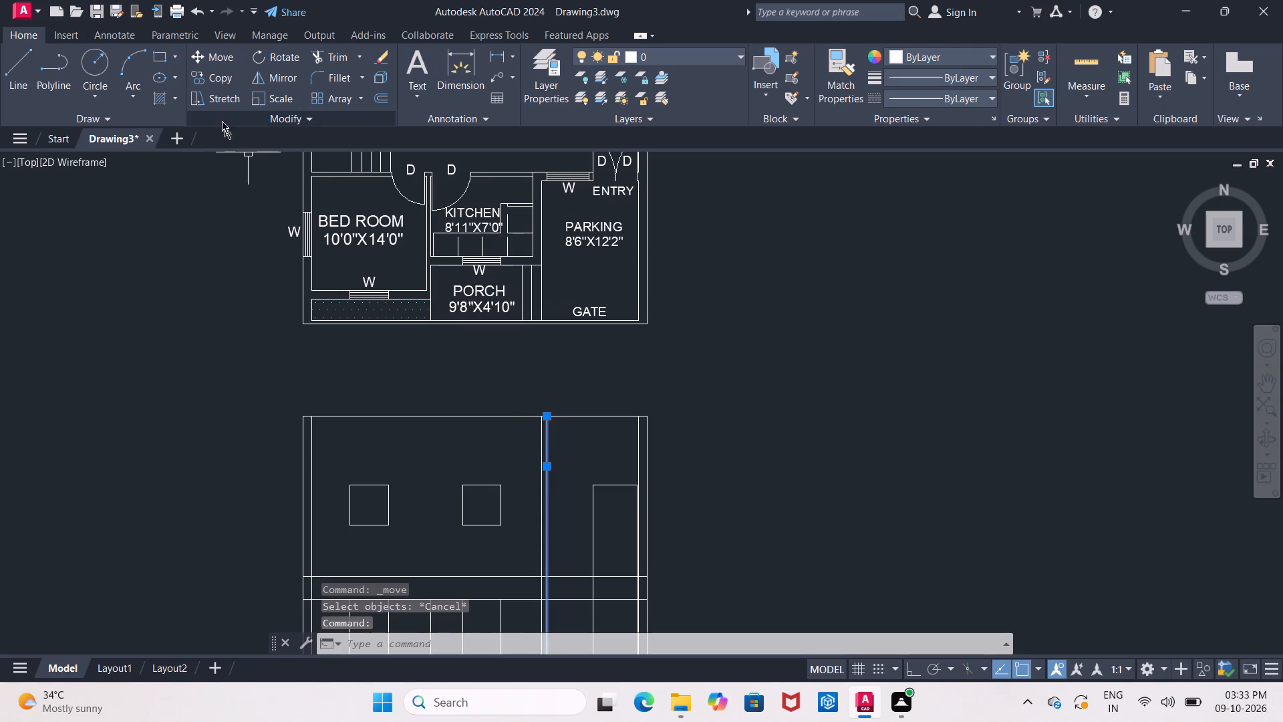
click(215, 79)
scroll(494, 401, up, 2)
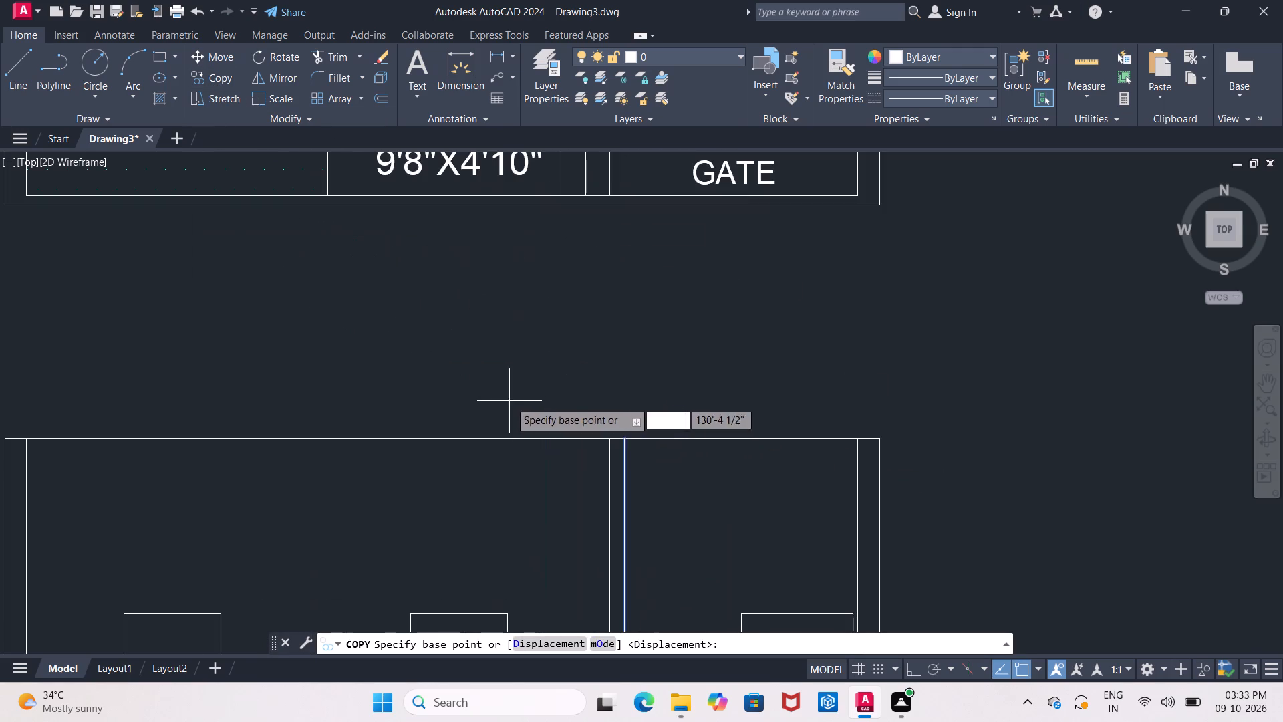
click(625, 443)
middle_drag(634, 342, 631, 364)
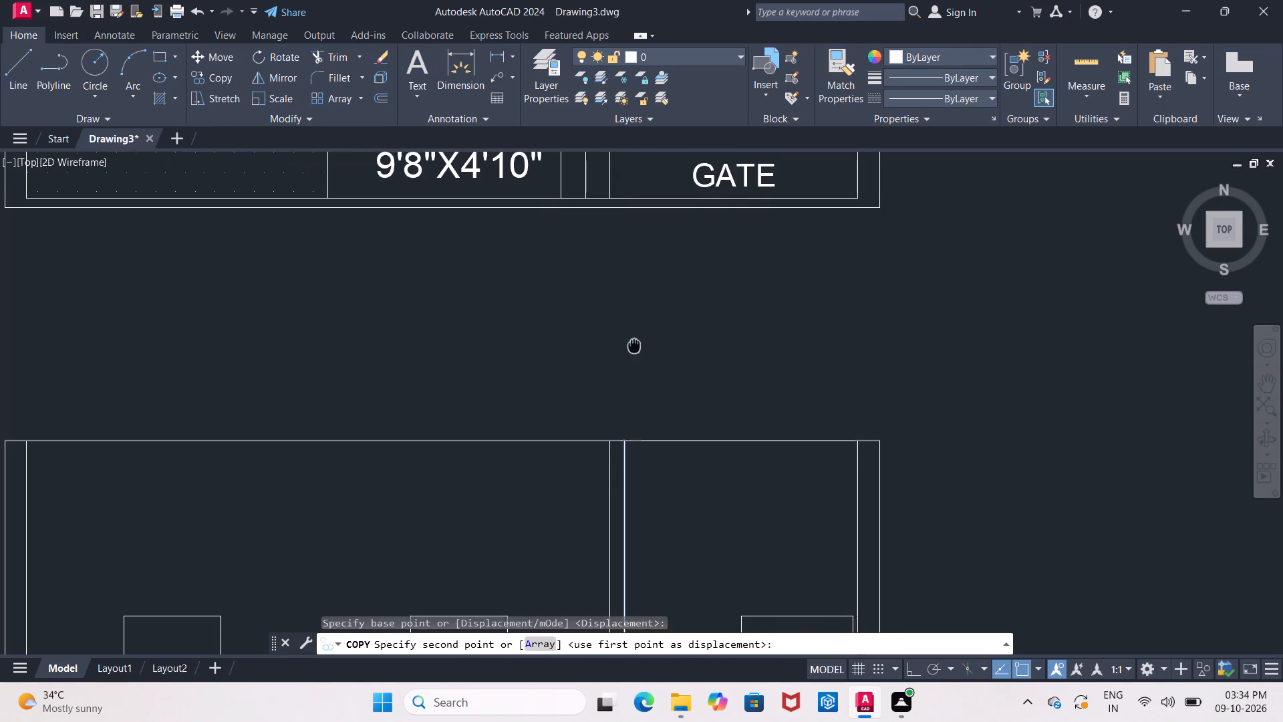
middle_drag(631, 364, 604, 550)
scroll(603, 473, down, 2)
scroll(617, 360, up, 2)
middle_drag(611, 342, 601, 511)
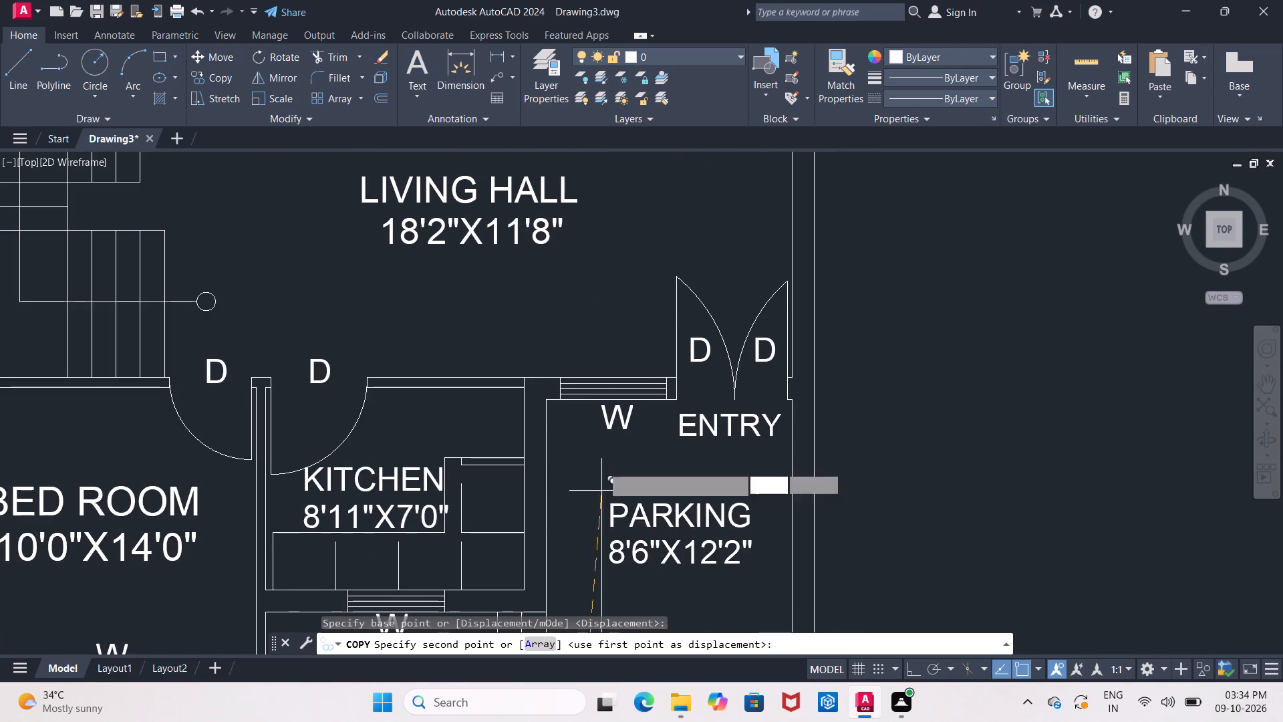
scroll(573, 420, up, 3)
middle_click(573, 418)
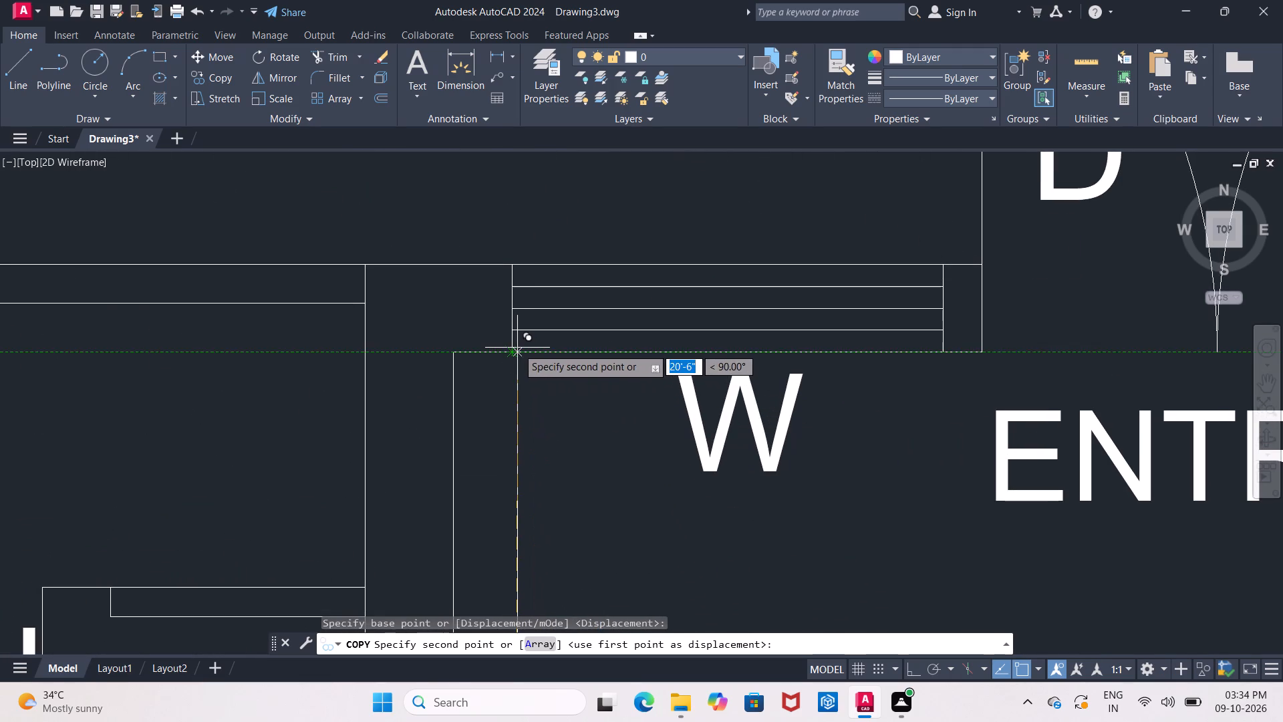
click(513, 356)
scroll(518, 376, down, 5)
middle_drag(563, 471, 525, 406)
scroll(547, 364, up, 2)
middle_drag(547, 362, 531, 396)
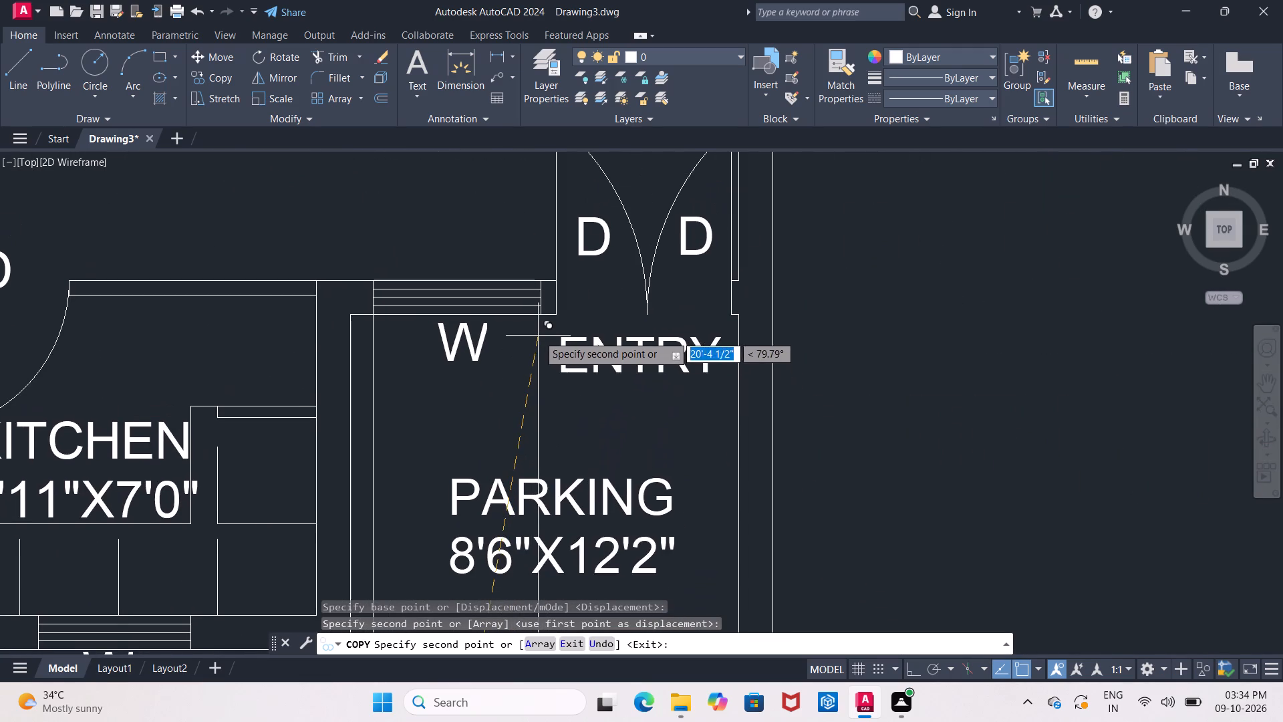
click(541, 316)
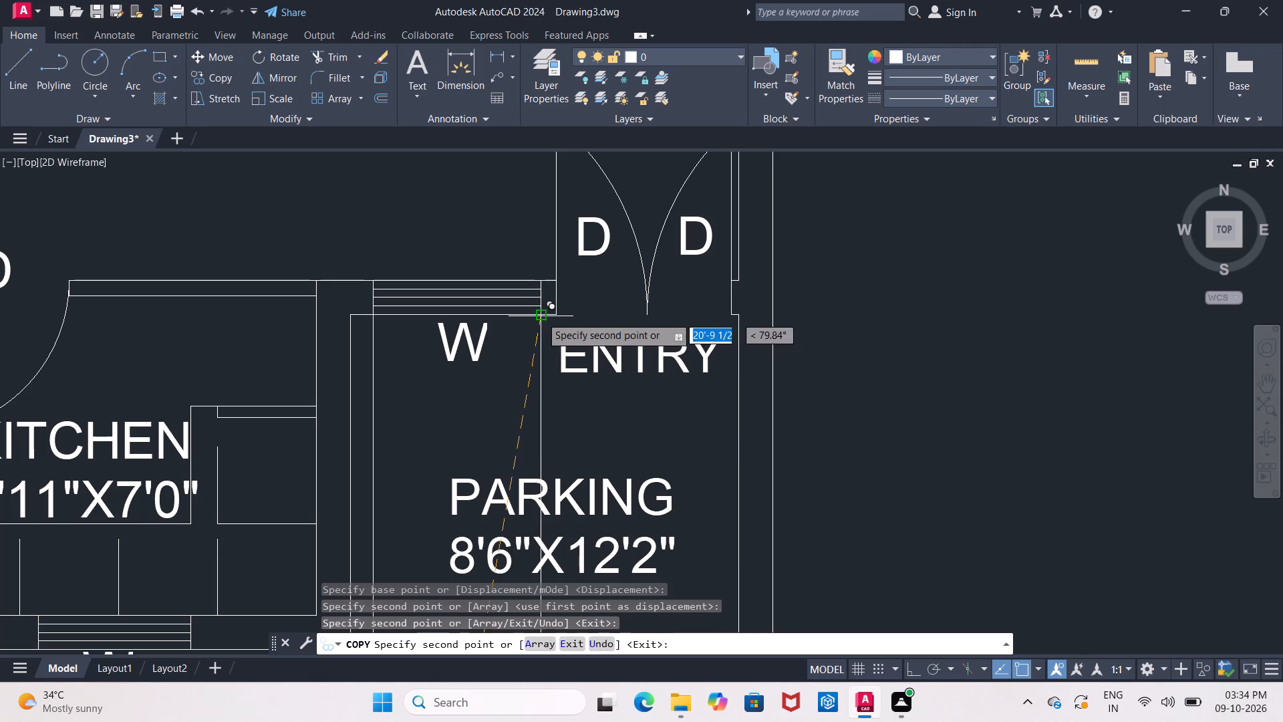
key(Escape)
Extend the elevation's middle window's top and bottom edges across both projected lines to the one nearest the gate opening.
scroll(557, 388, down, 4)
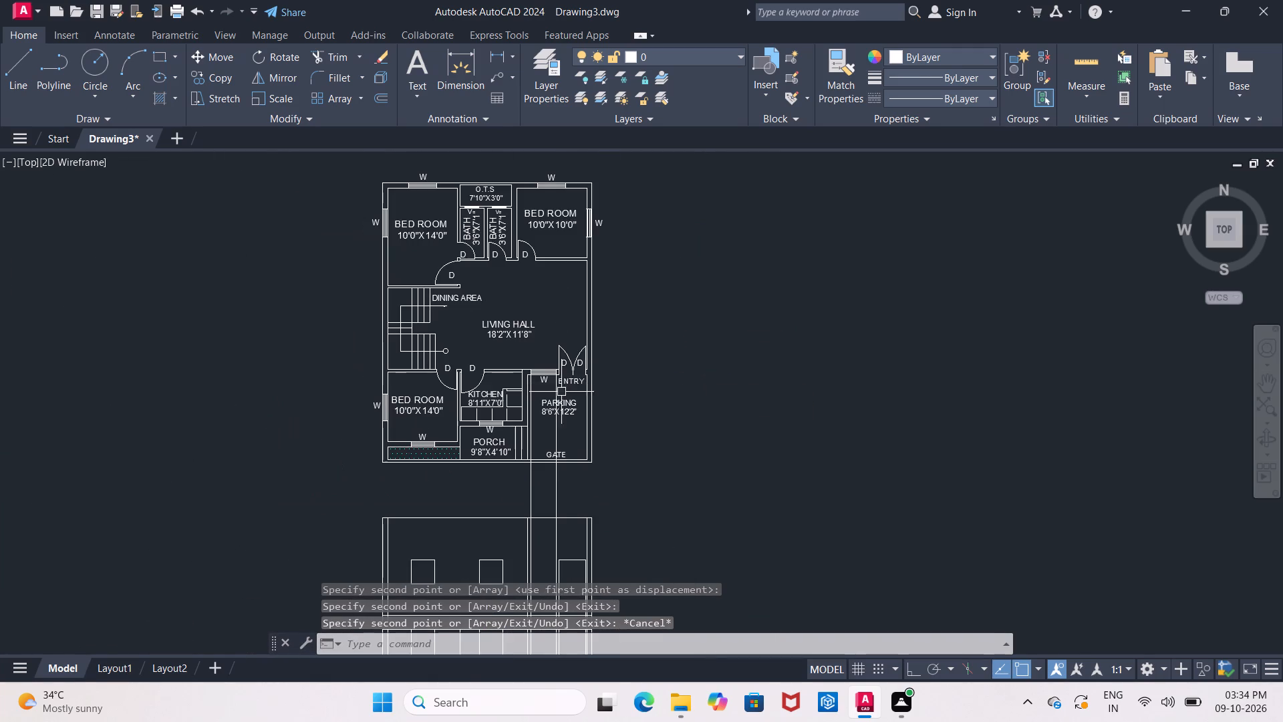
middle_drag(581, 495, 555, 403)
scroll(512, 441, up, 1)
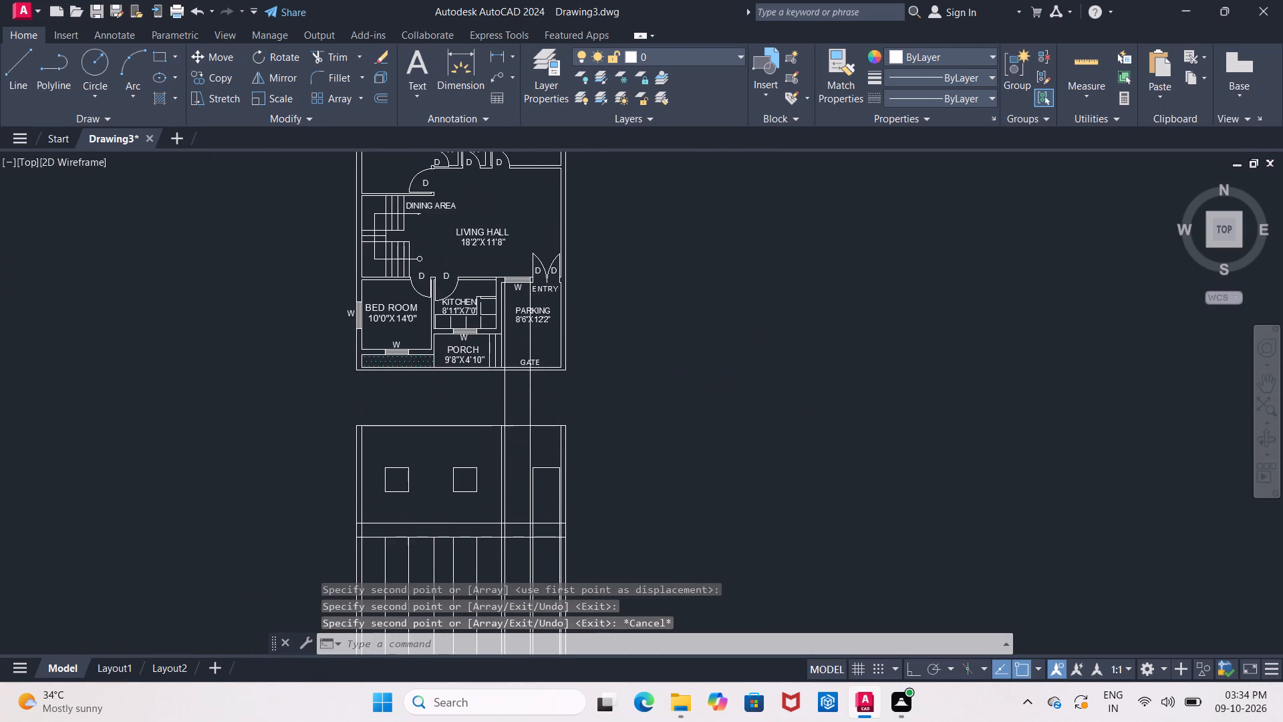
middle_drag(510, 461, 500, 506)
scroll(500, 506, up, 1)
middle_drag(500, 506, 472, 371)
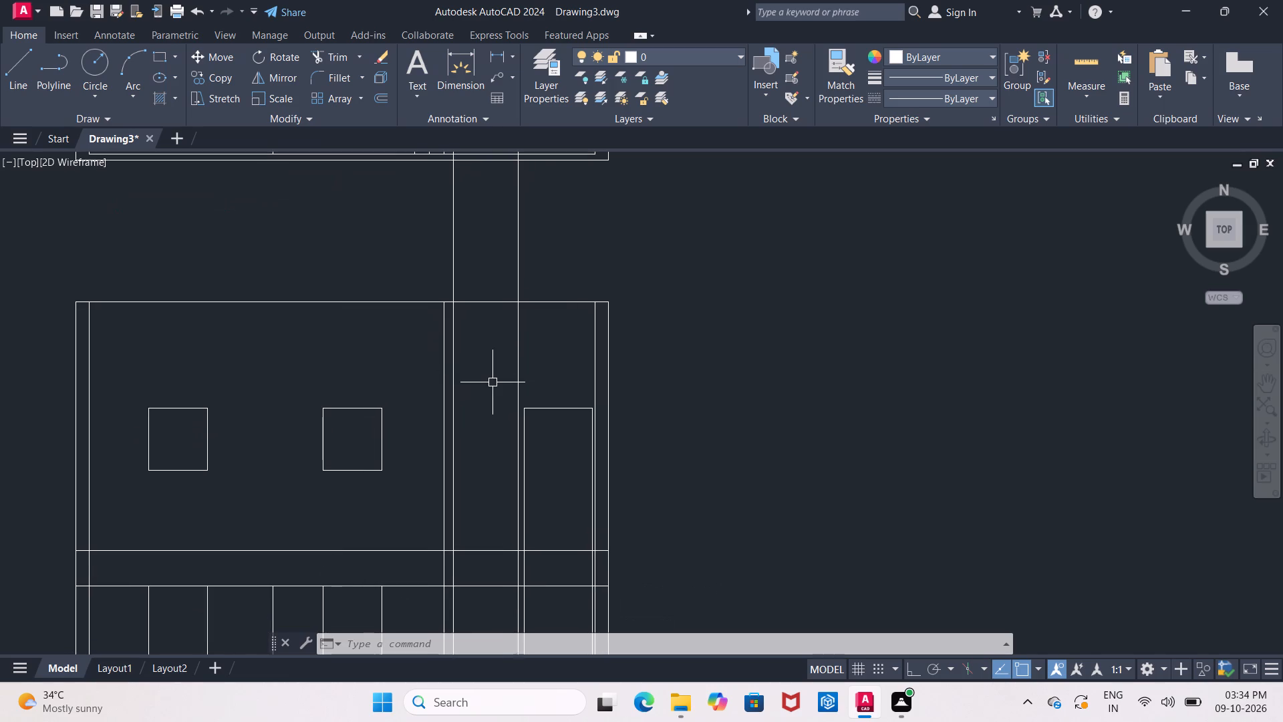
key(Escape)
key(e)
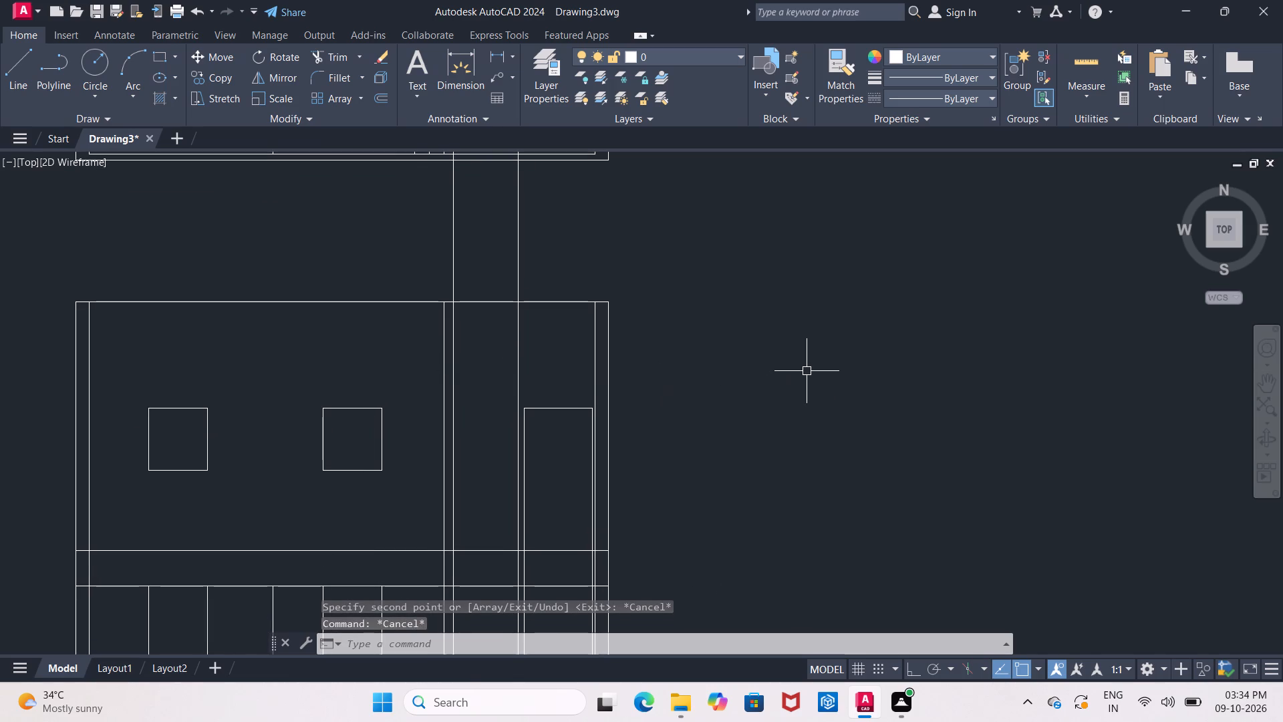
key(c)
key(BackSpace)
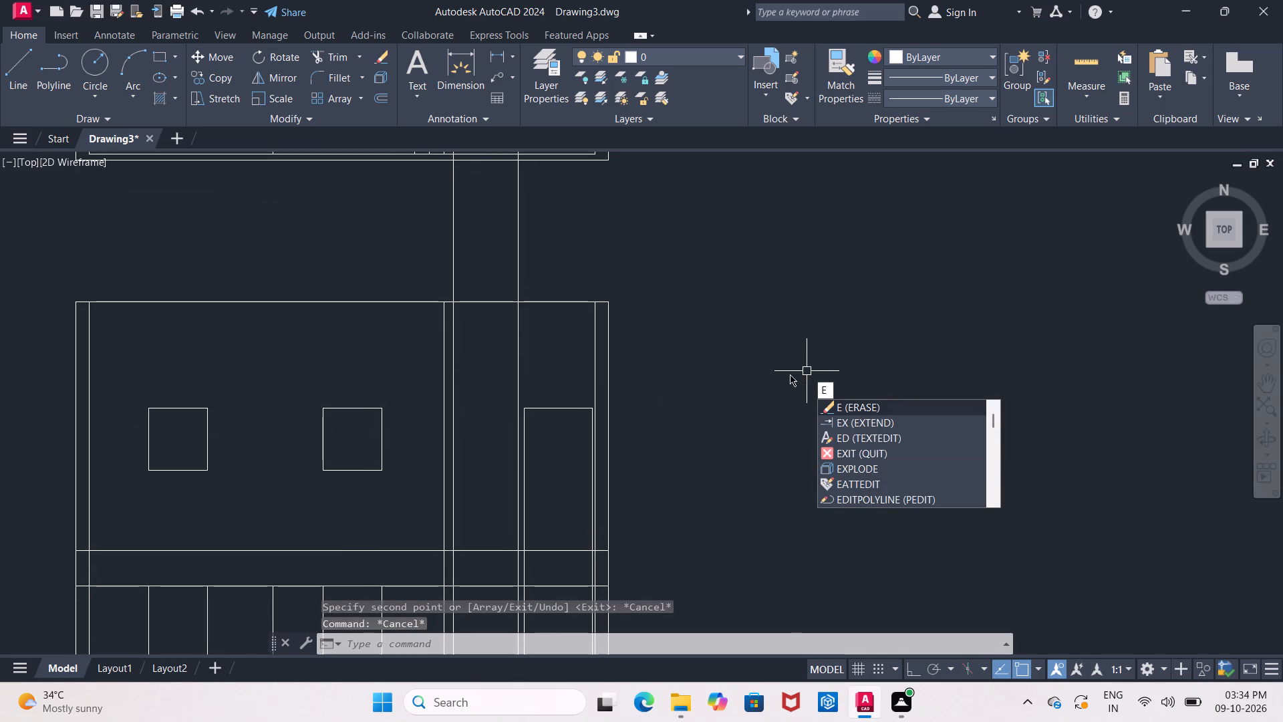
key(x)
key(Return)
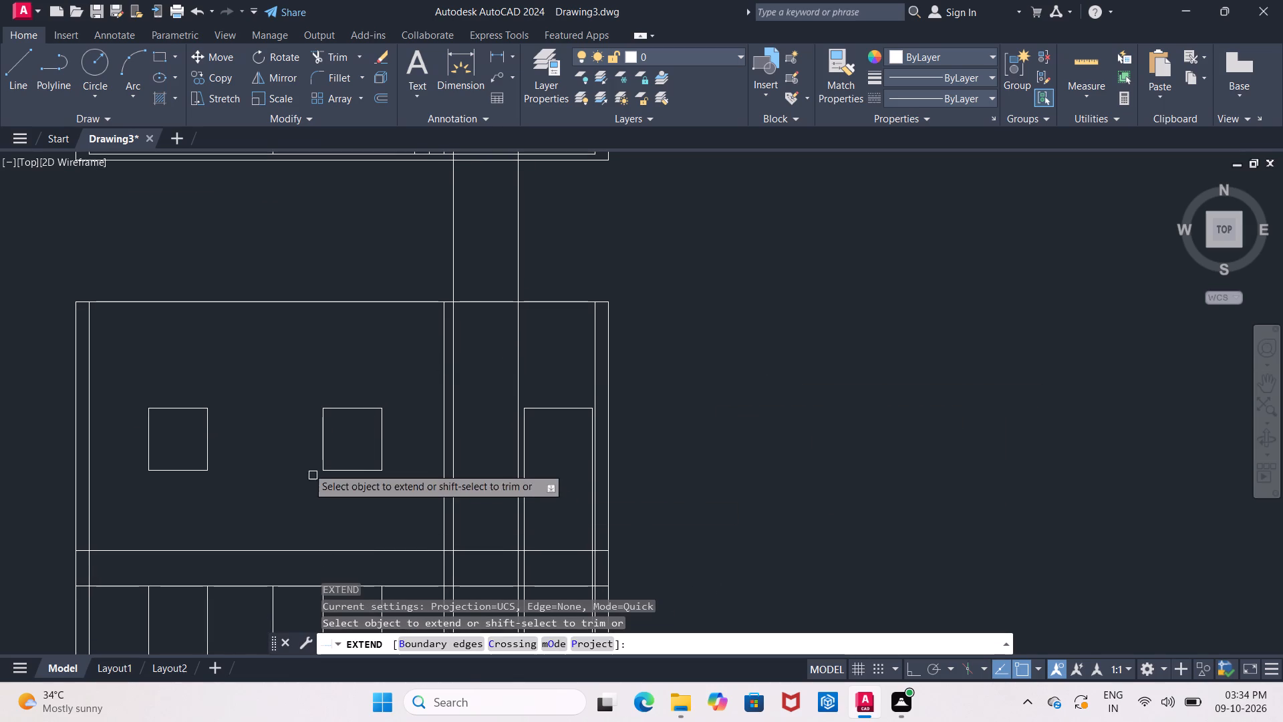
click(363, 410)
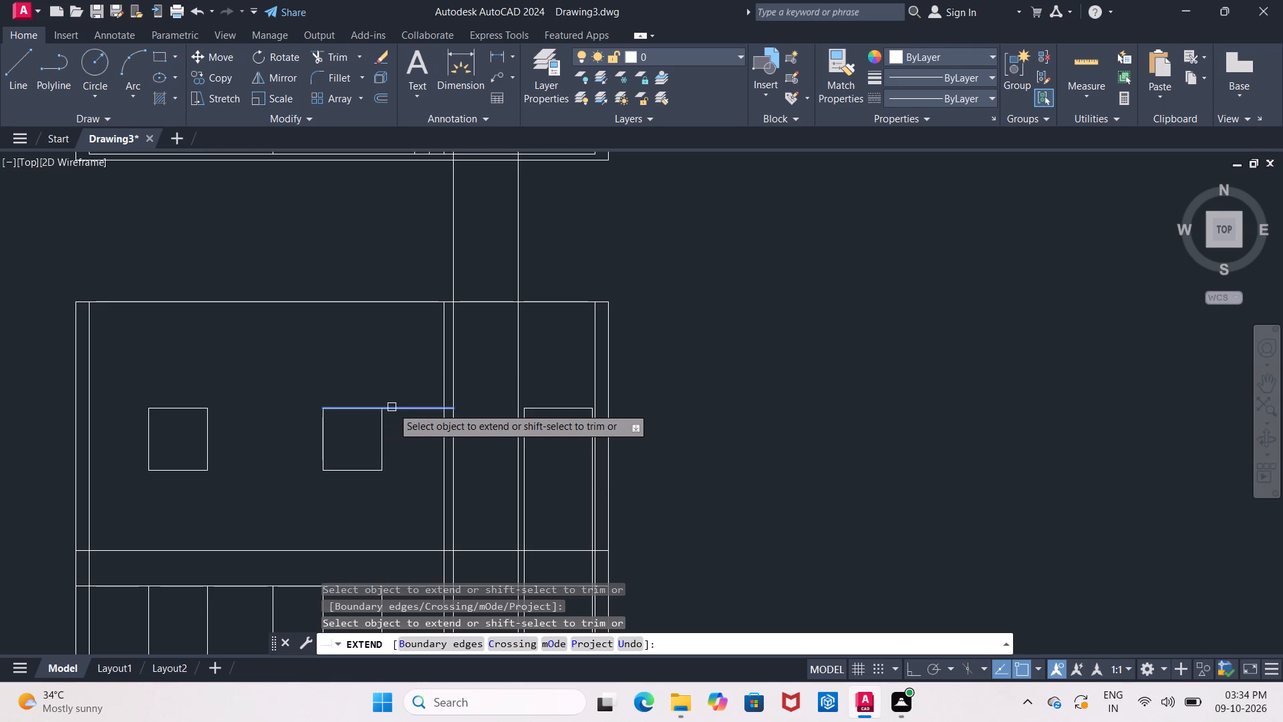
click(423, 410)
click(426, 408)
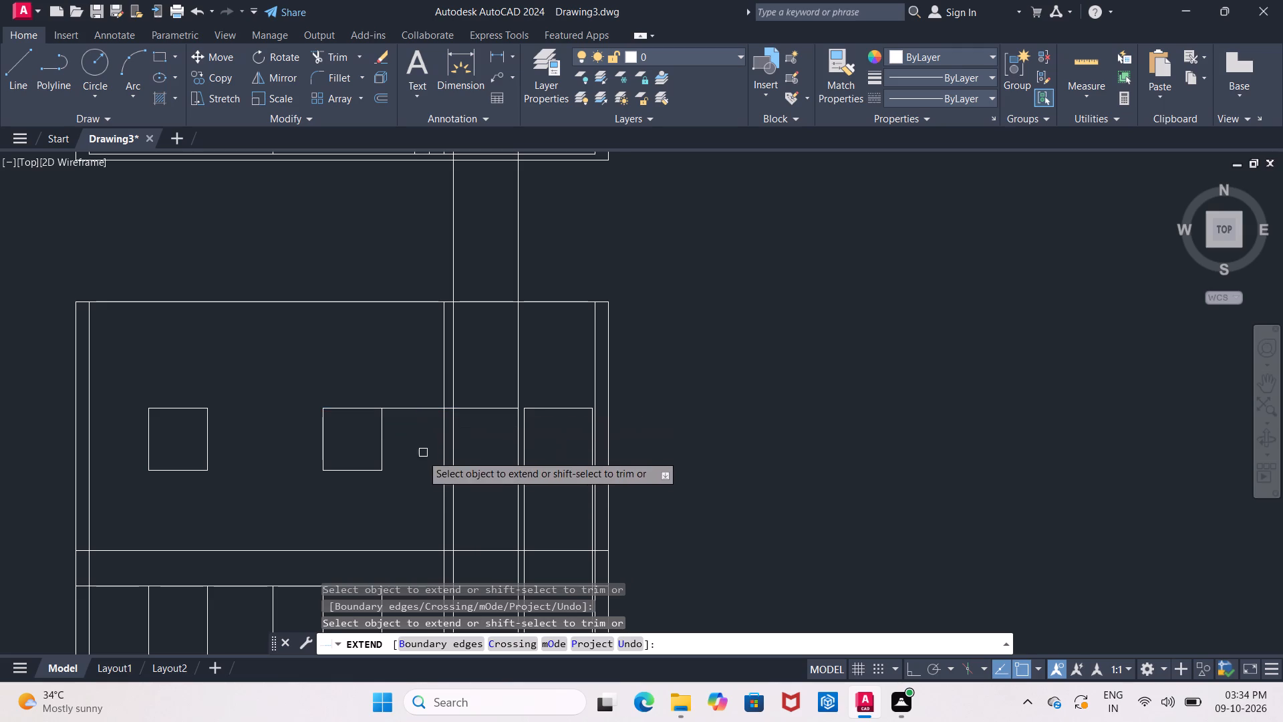
click(362, 469)
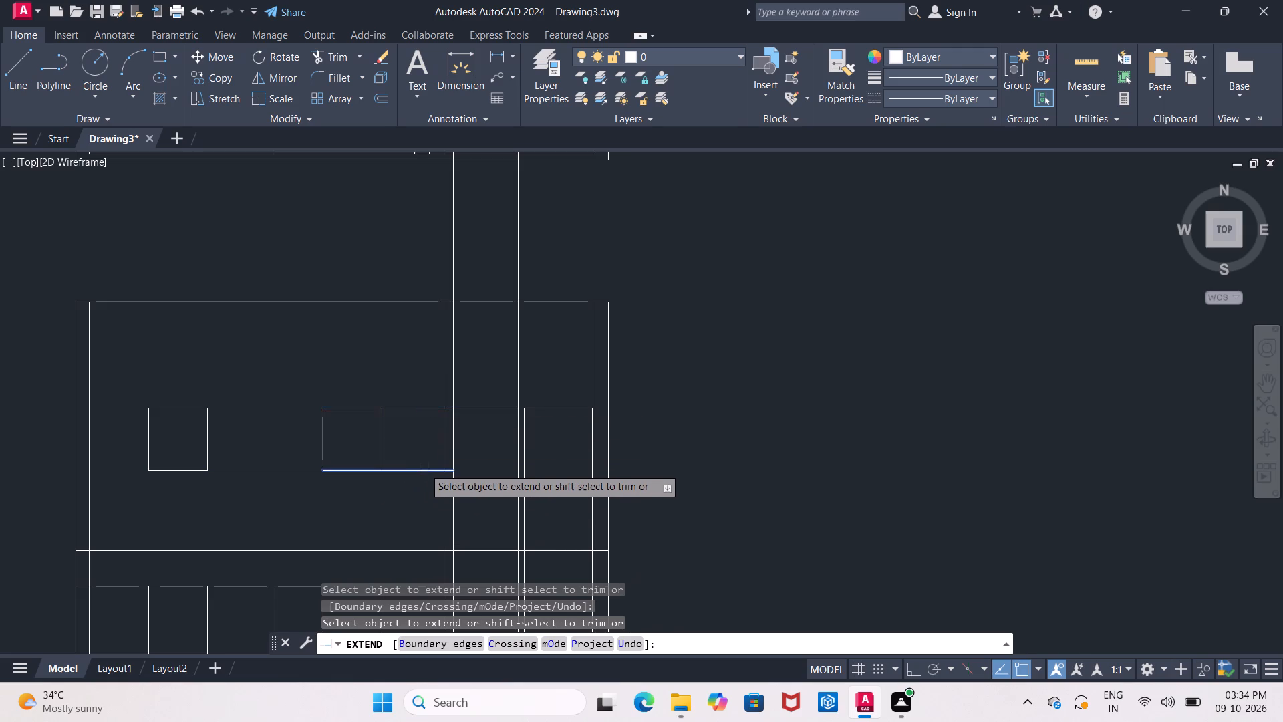
click(432, 470)
click(421, 469)
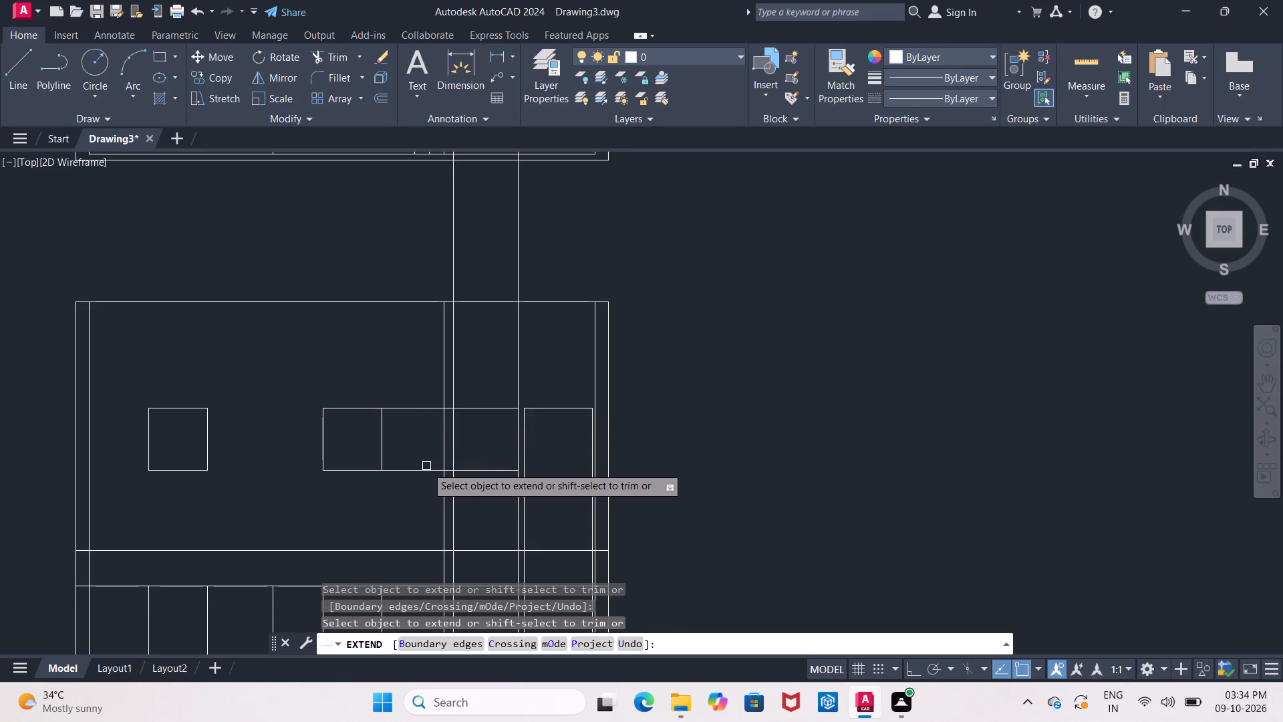
key(Escape)
Trim the two projection lines between plan and elevation and all vertical segments above the parking-side window's top edge.
key(t)
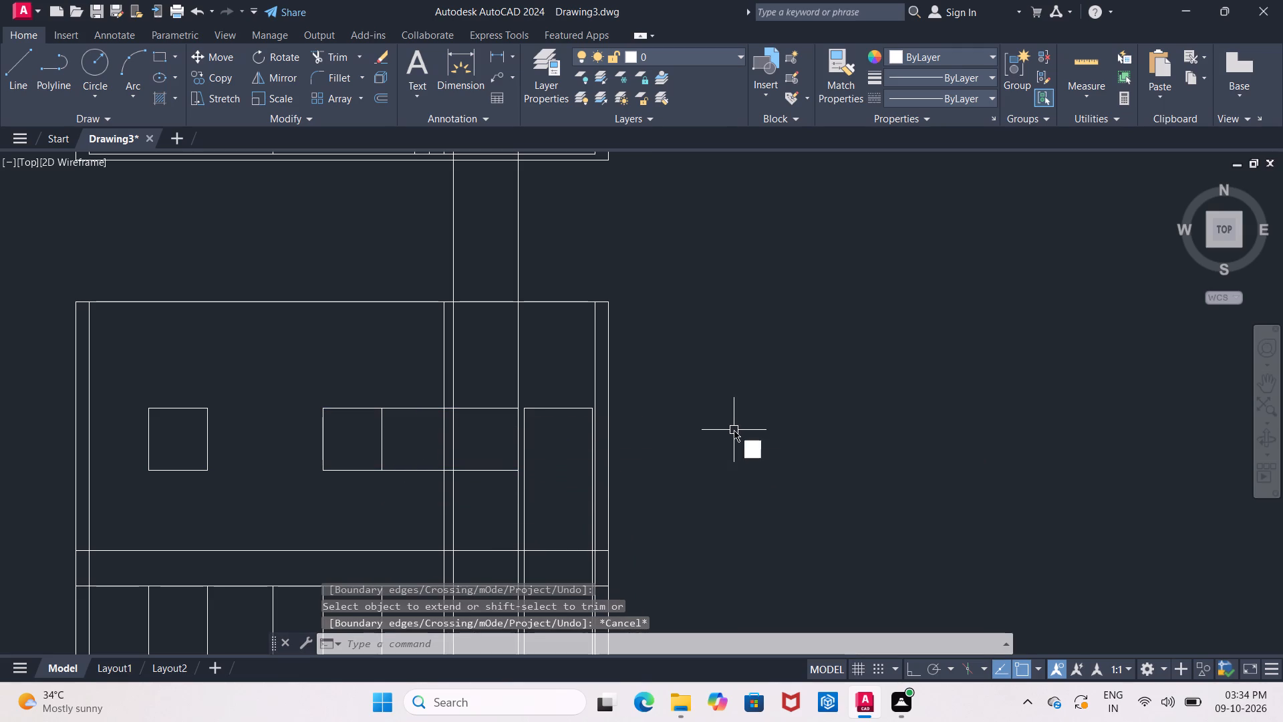
key(r)
key(Return)
key(Return)
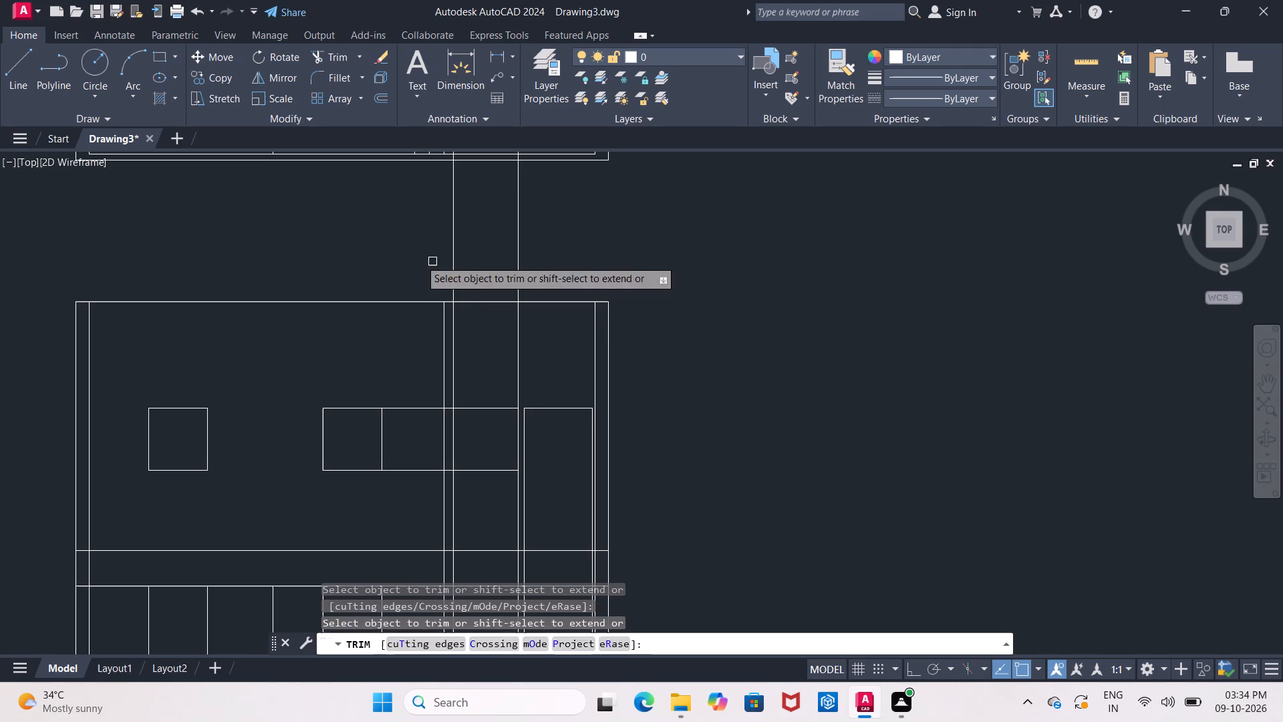
drag(347, 231, 569, 245)
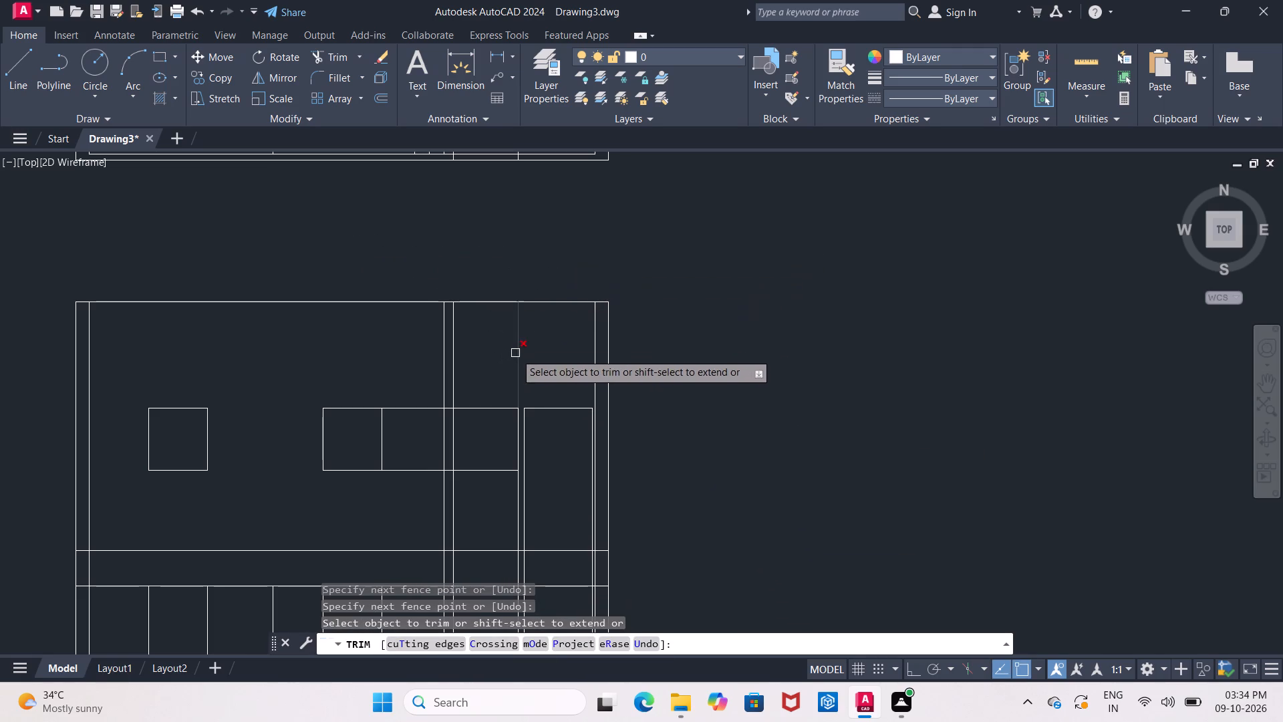
click(517, 356)
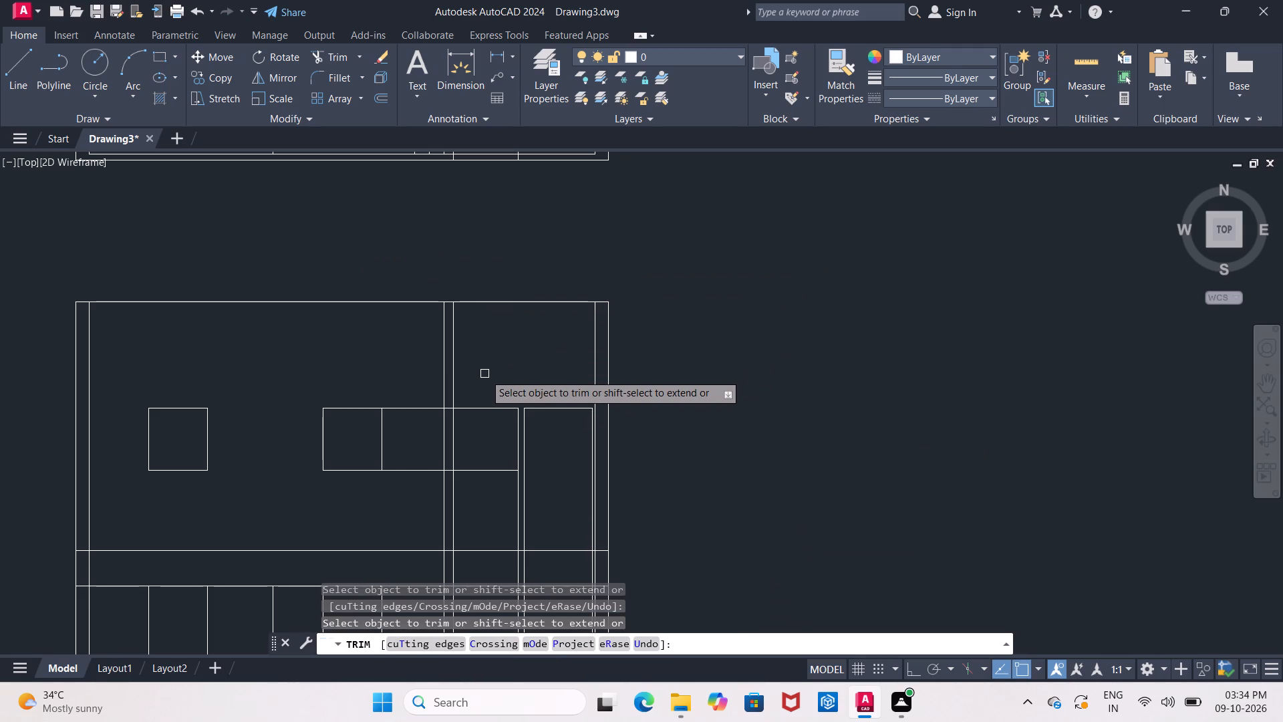
middle_drag(484, 374, 523, 369)
scroll(514, 368, down, 1)
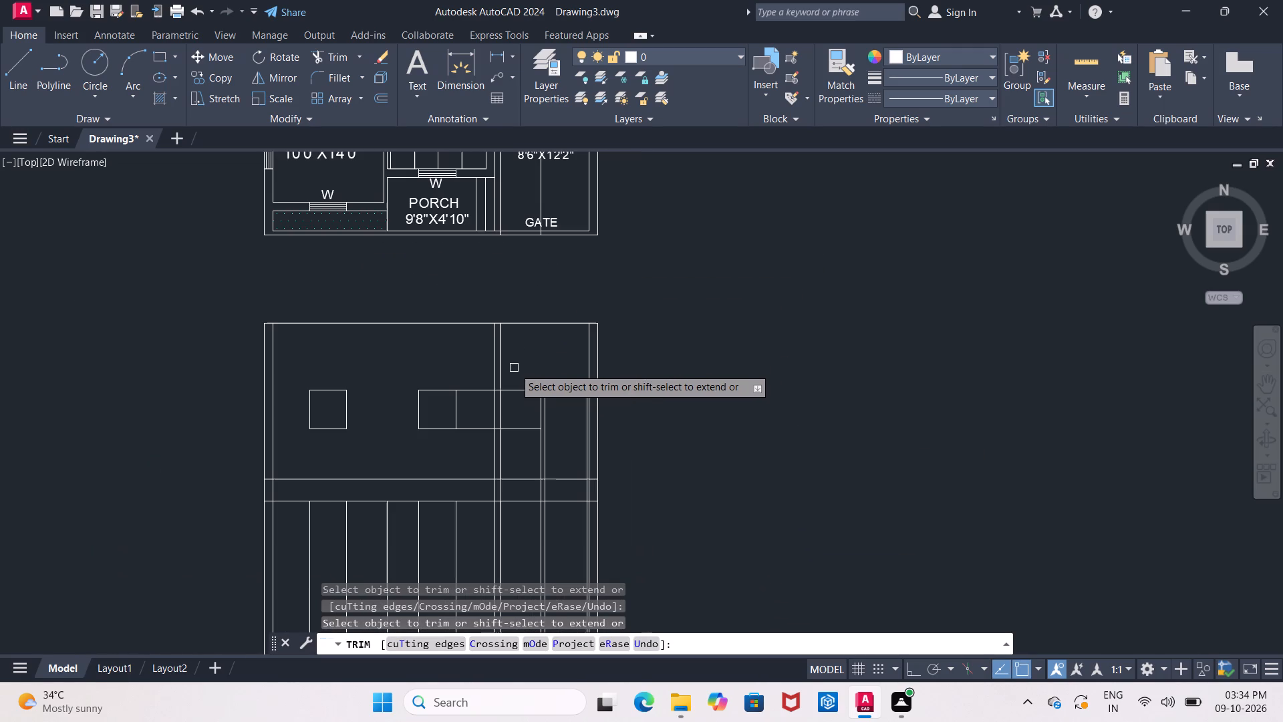
scroll(513, 366, up, 1)
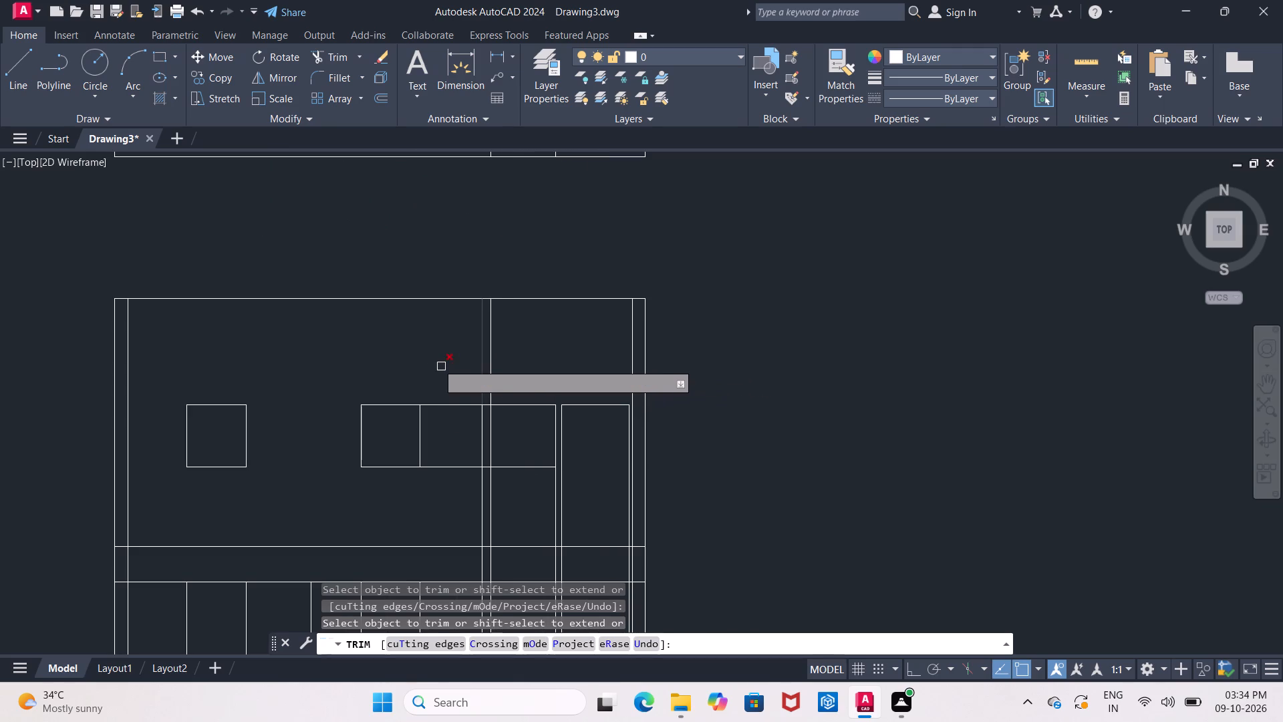
drag(419, 356, 522, 366)
scroll(487, 390, up, 2)
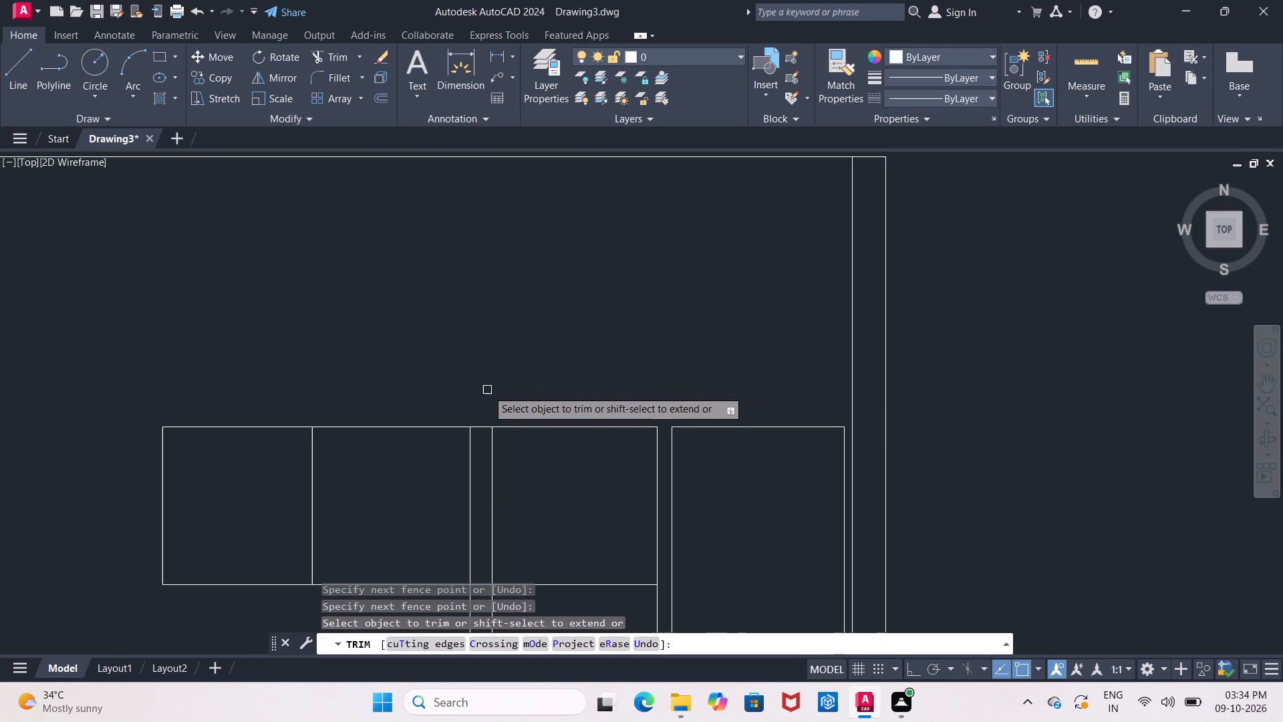
Trim the extended top and bottom edges between the middle window and the parking-side window, including across the intermediate wall.
click(481, 424)
middle_drag(484, 424, 488, 269)
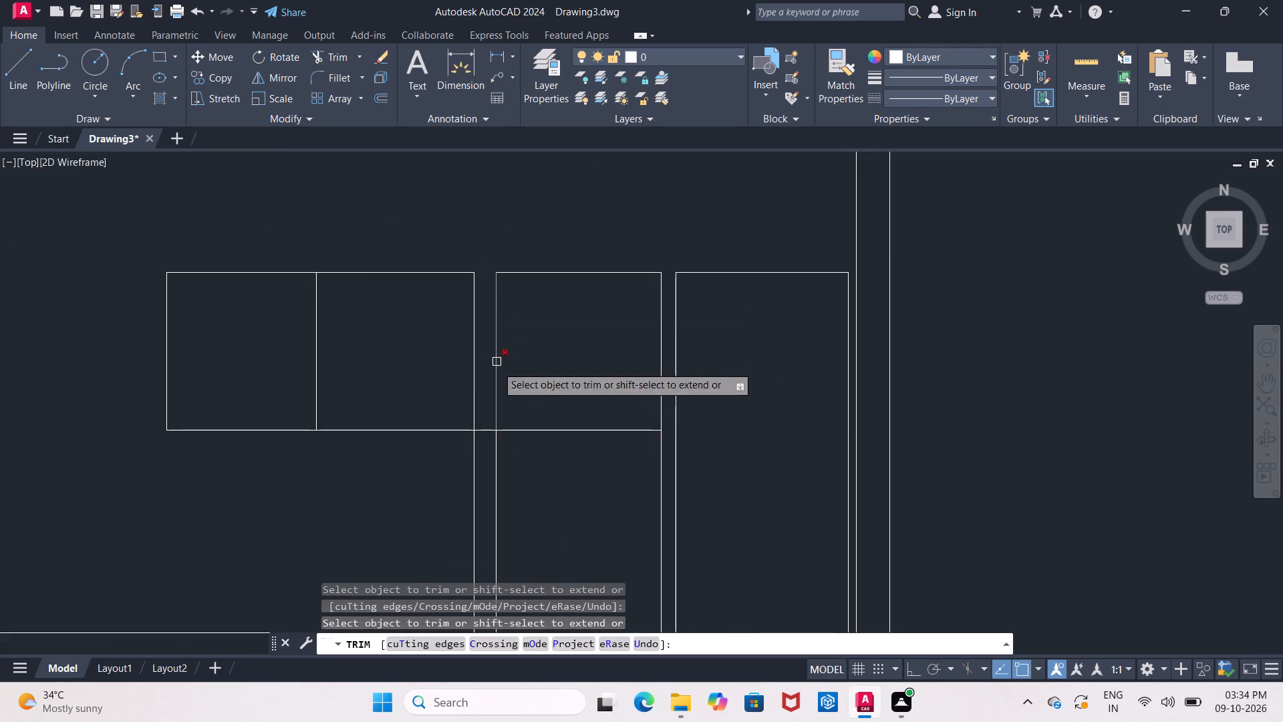
click(486, 429)
scroll(487, 430, down, 3)
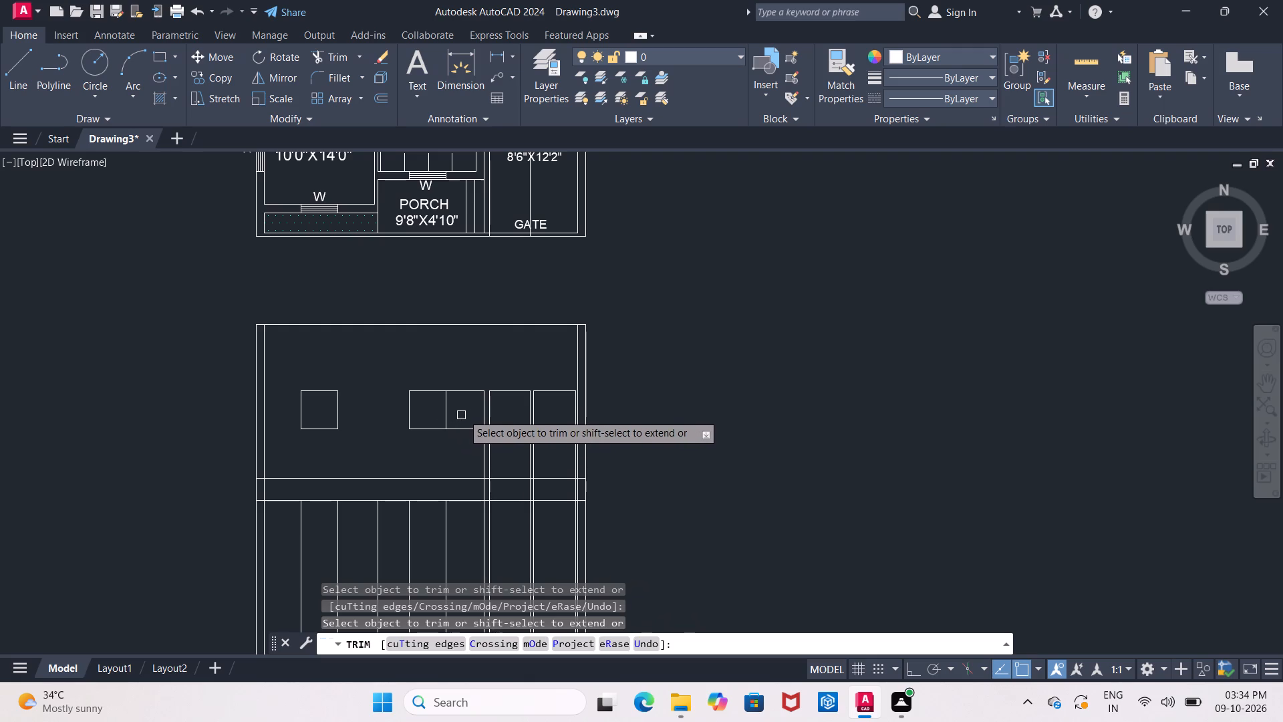
drag(460, 358, 470, 440)
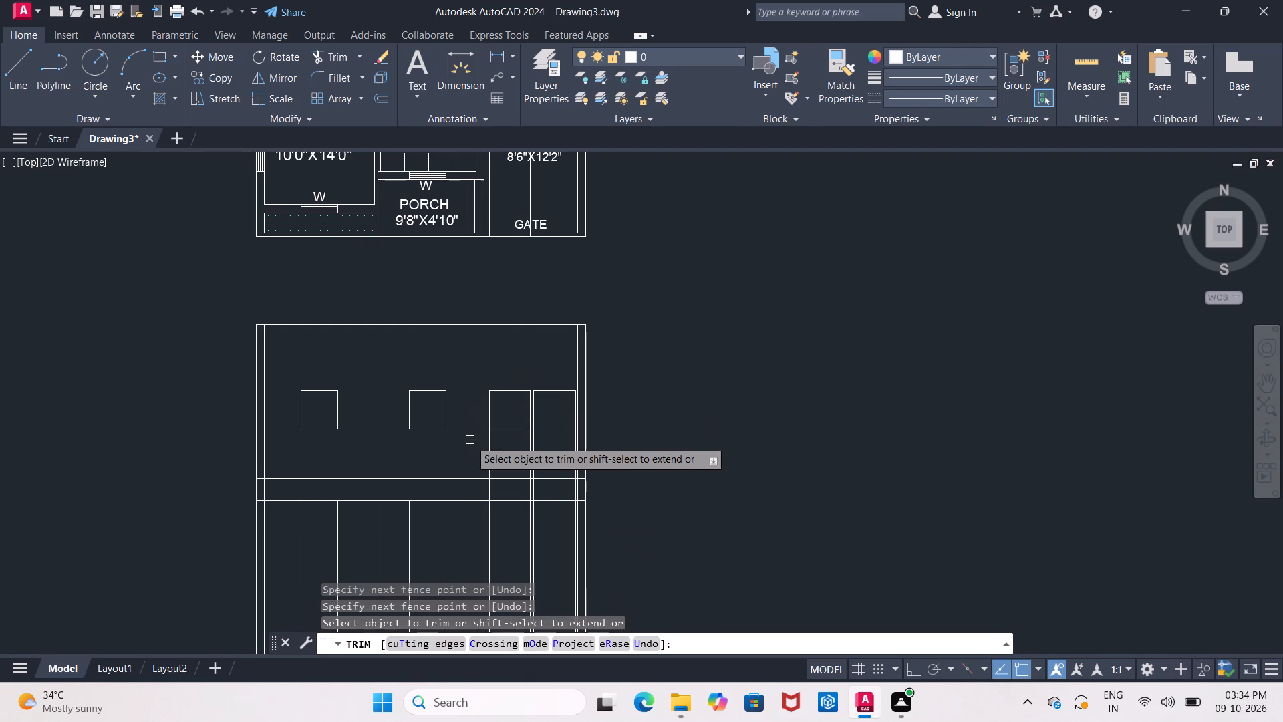
Trim the leftover verticals beside and below the parking-side window, plus the band segments of its gate-side line and the wall's outer line.
click(481, 425)
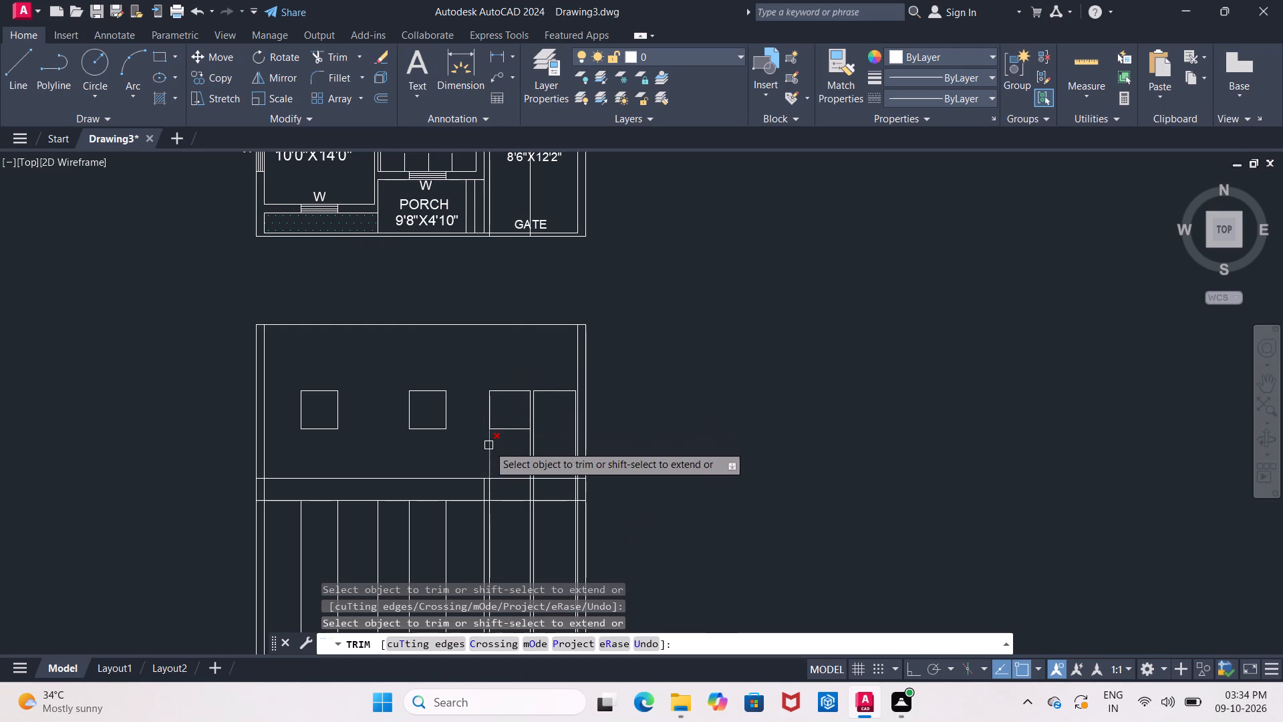
click(488, 445)
drag(448, 445, 498, 459)
middle_drag(505, 455, 506, 455)
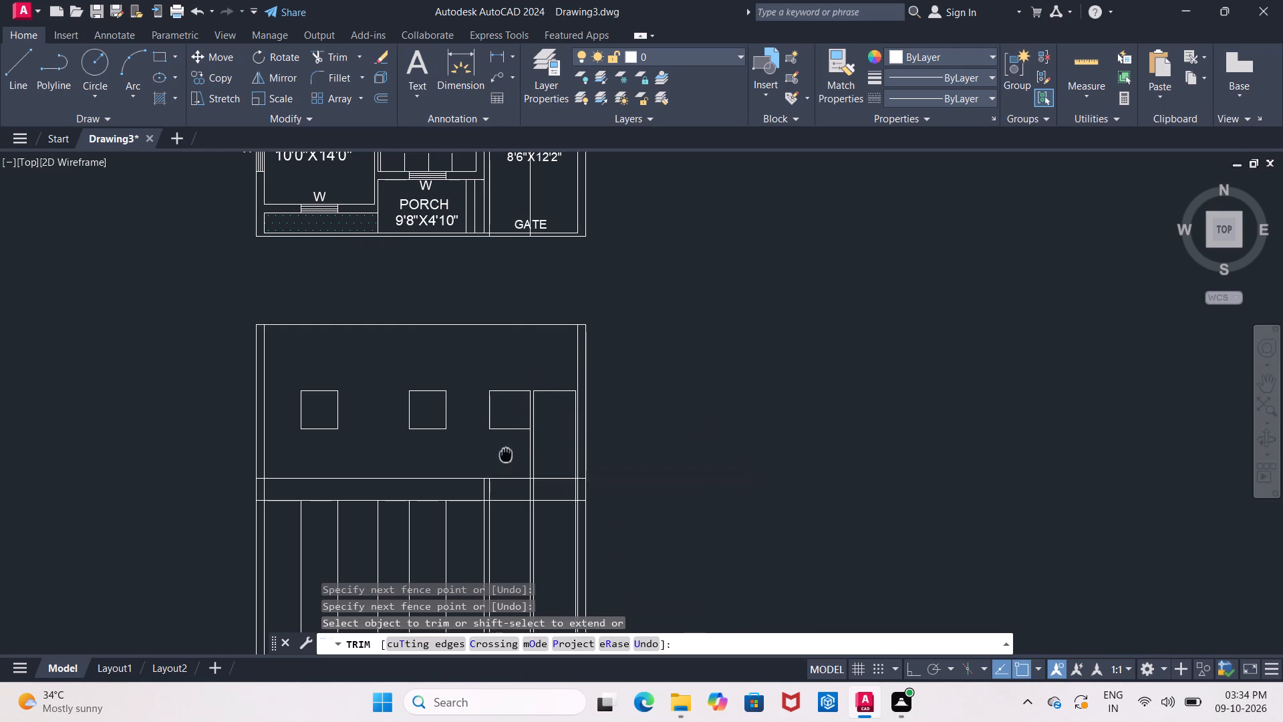
middle_drag(506, 455, 445, 429)
scroll(458, 435, up, 2)
middle_drag(455, 433, 432, 429)
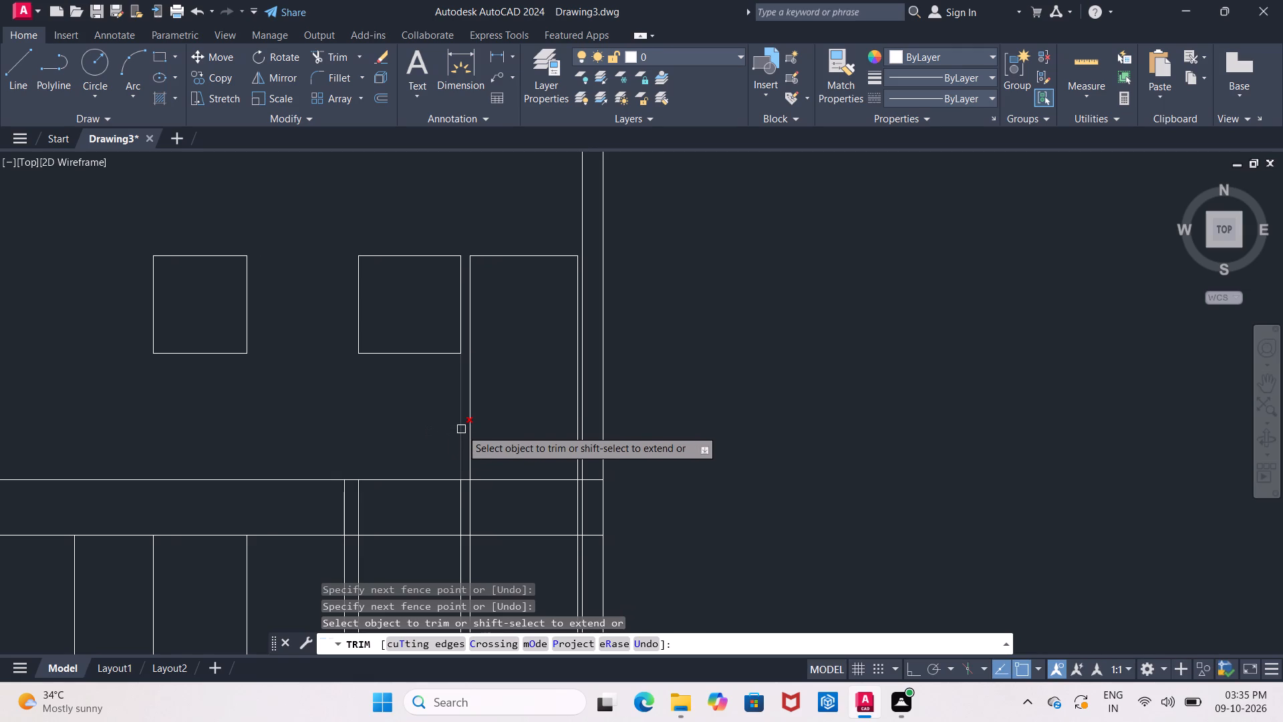
click(461, 429)
middle_drag(456, 438, 465, 395)
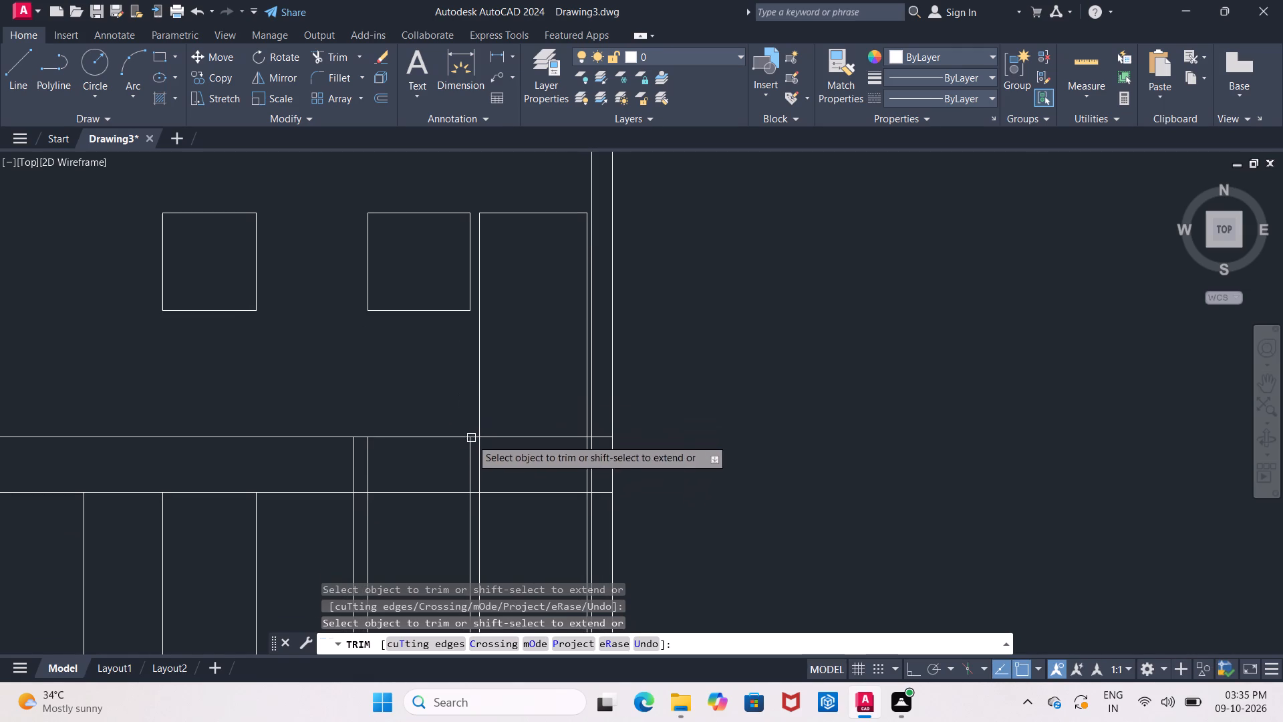
click(468, 458)
click(355, 461)
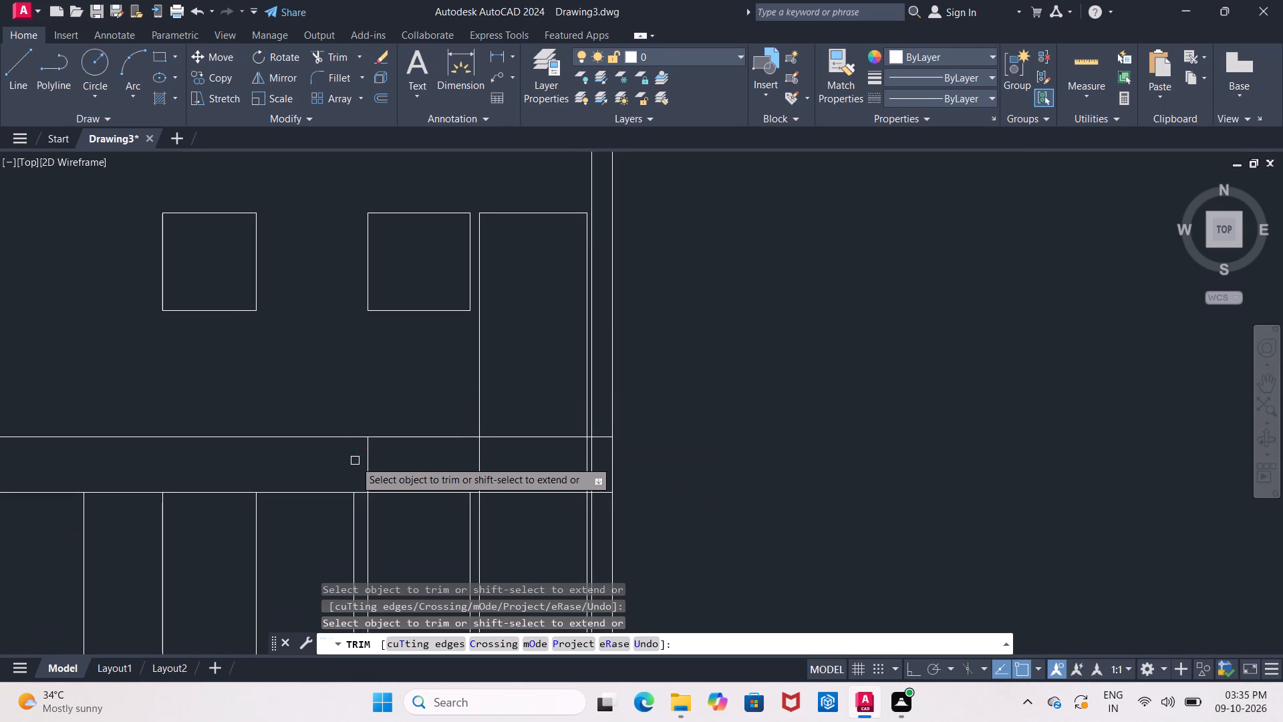
Erase the two leftover vertical projection lines running through the plan's parking area from the window to the gate wall.
middle_drag(389, 312, 373, 579)
middle_drag(406, 222, 383, 514)
scroll(384, 515, down, 1)
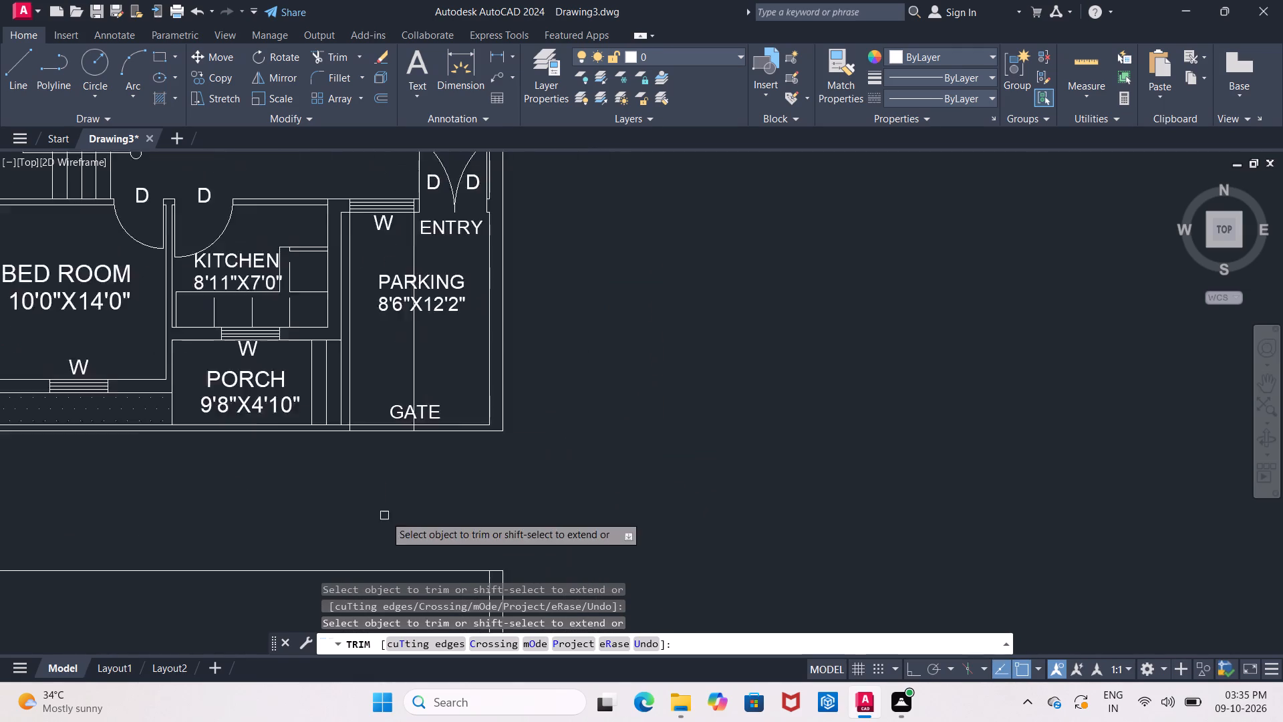
scroll(385, 515, down, 1)
scroll(403, 414, up, 2)
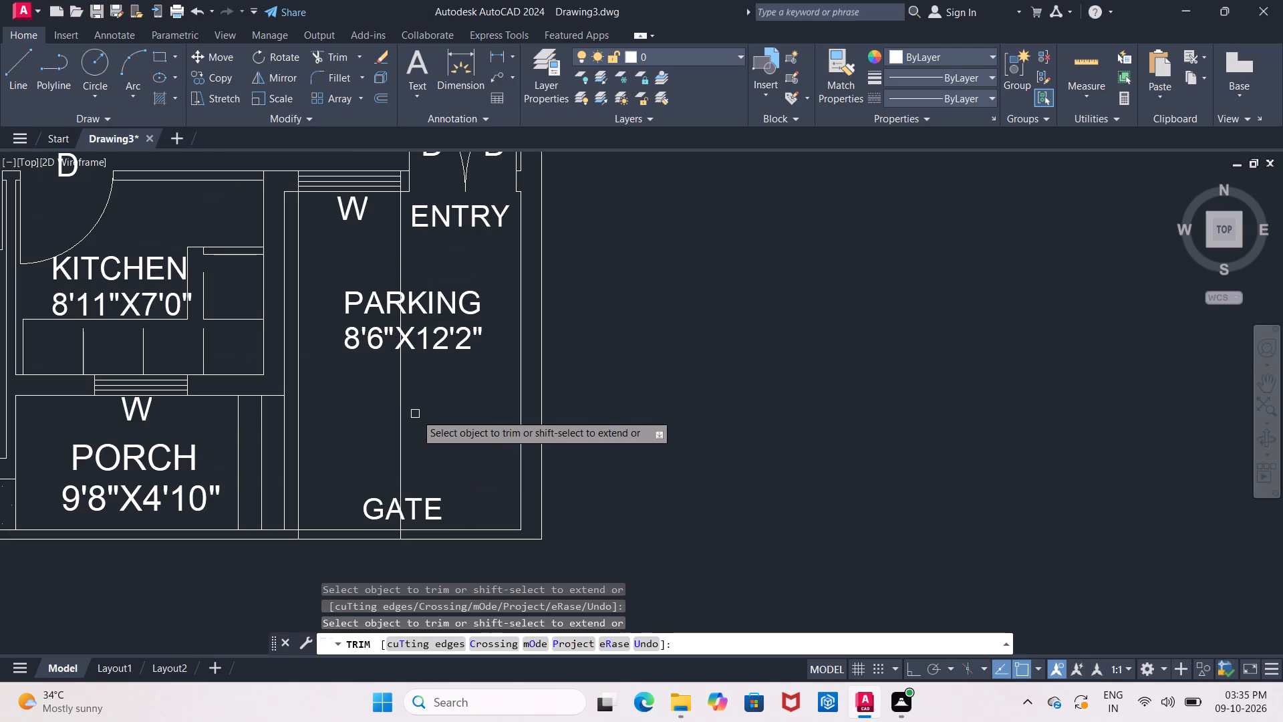
key(Escape)
click(402, 415)
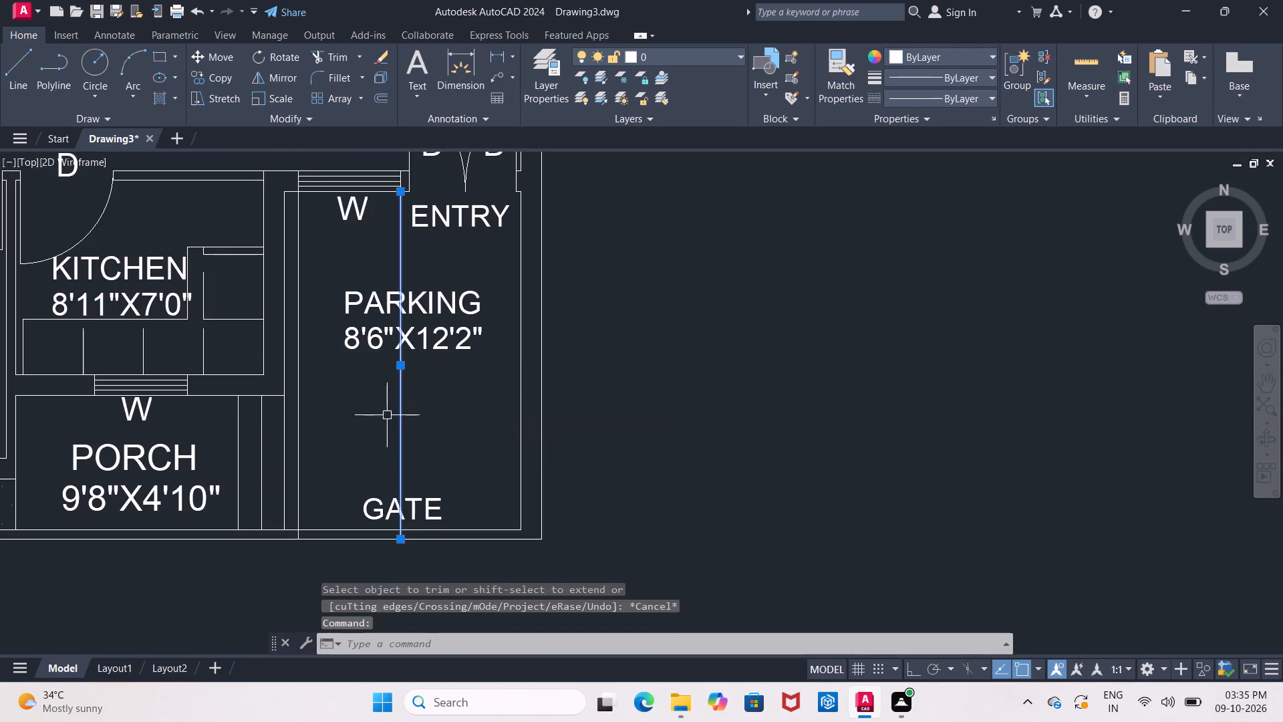
click(296, 435)
key(Delete)
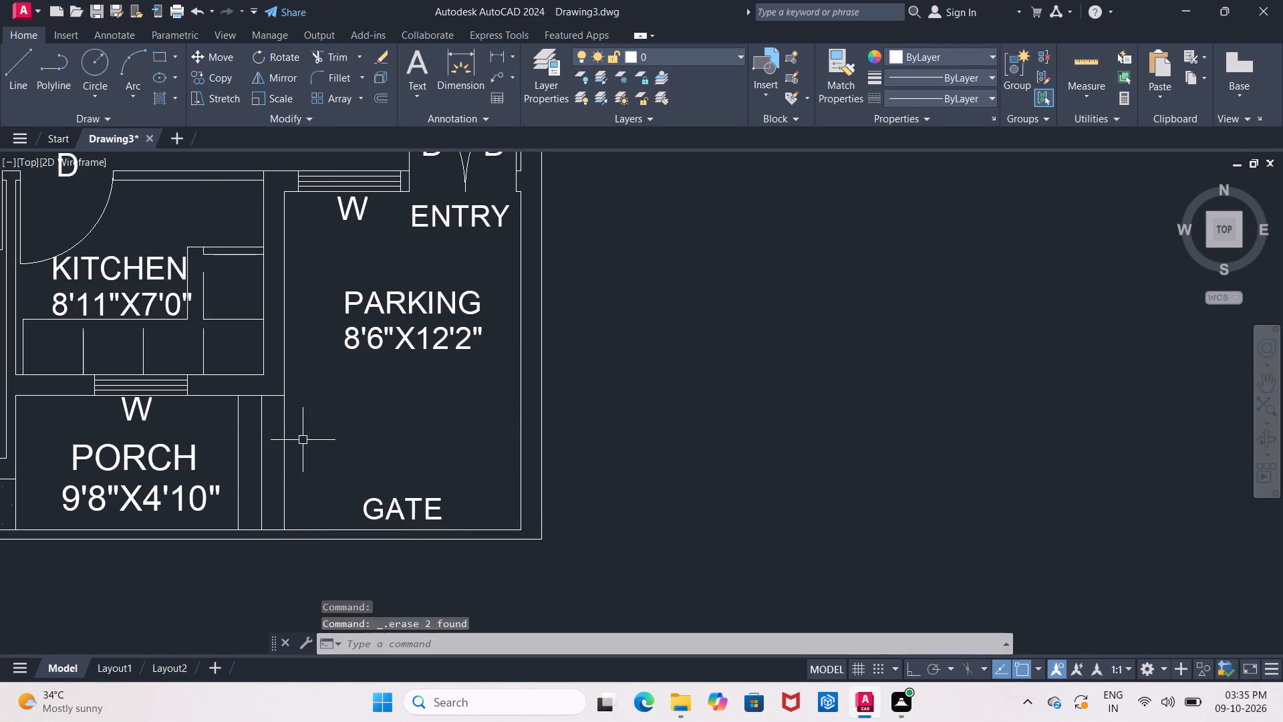
Examine the cleaned plan and the elevation's window row, horizontal band and vertical lines below it.
scroll(307, 443, down, 3)
middle_drag(387, 423, 569, 335)
scroll(515, 375, up, 3)
middle_drag(534, 344, 542, 317)
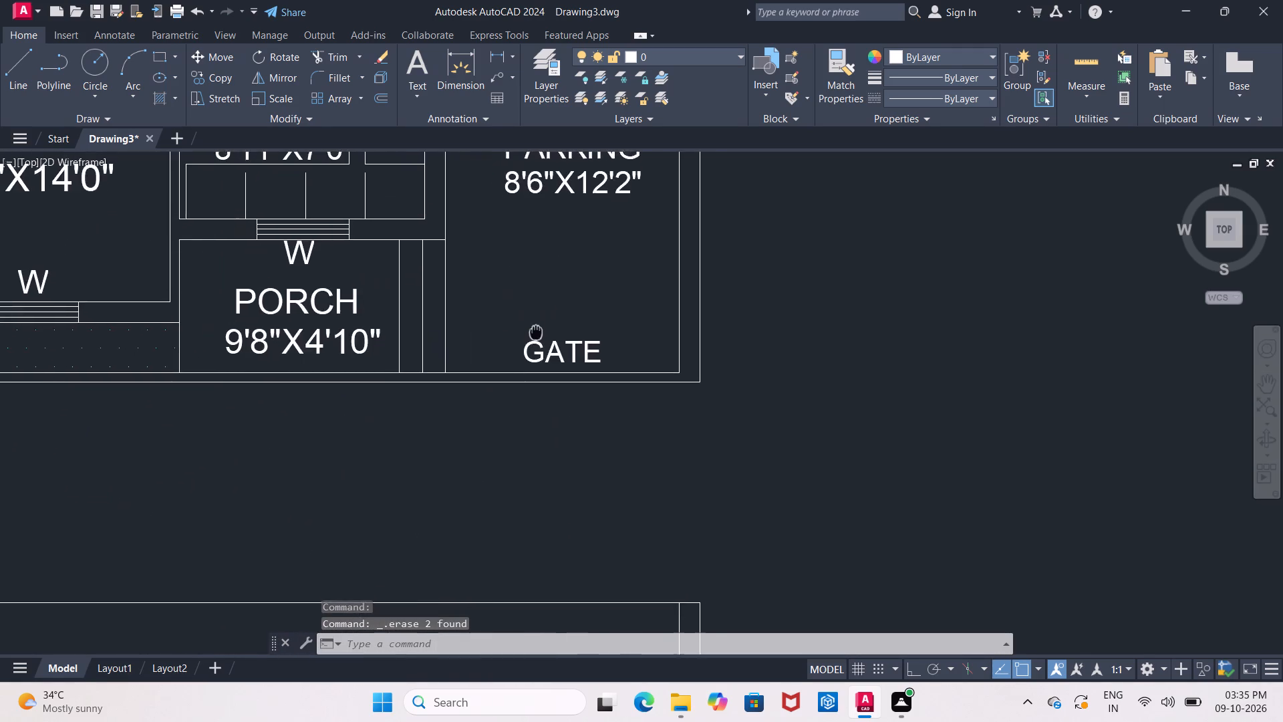
middle_drag(542, 317, 563, 269)
scroll(295, 317, down, 1)
middle_drag(295, 317, 302, 308)
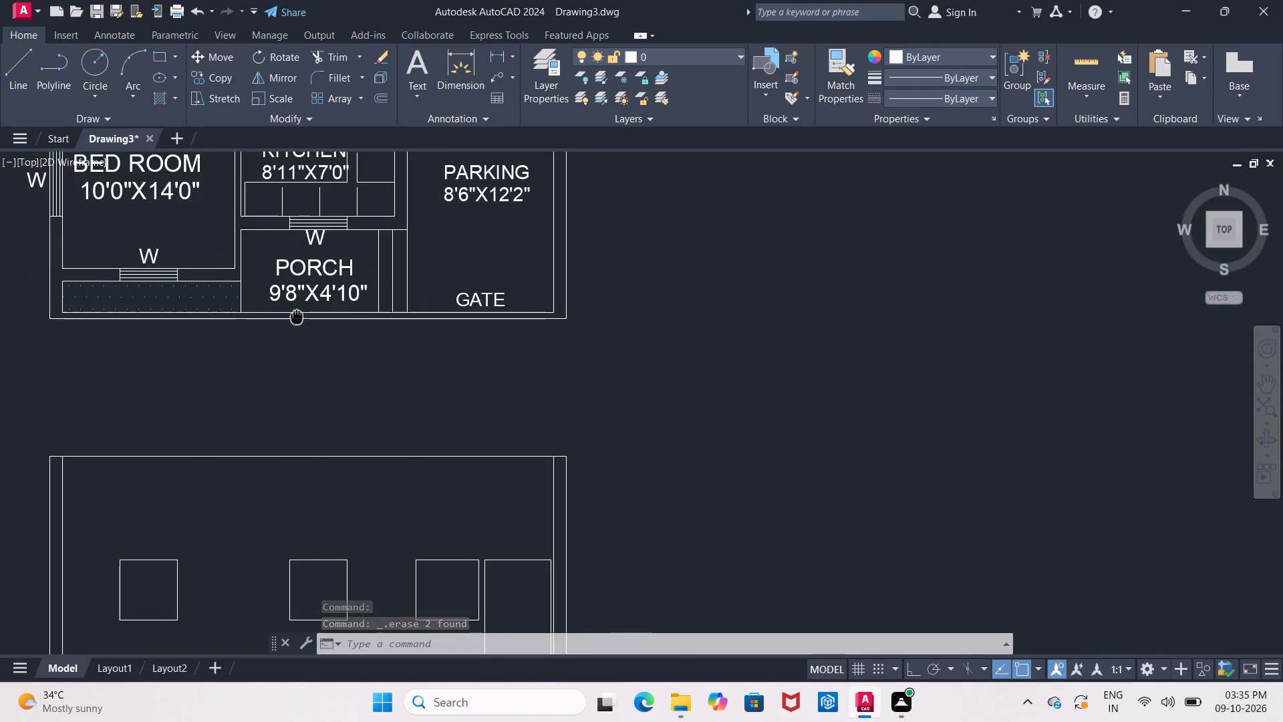
middle_drag(302, 308, 306, 232)
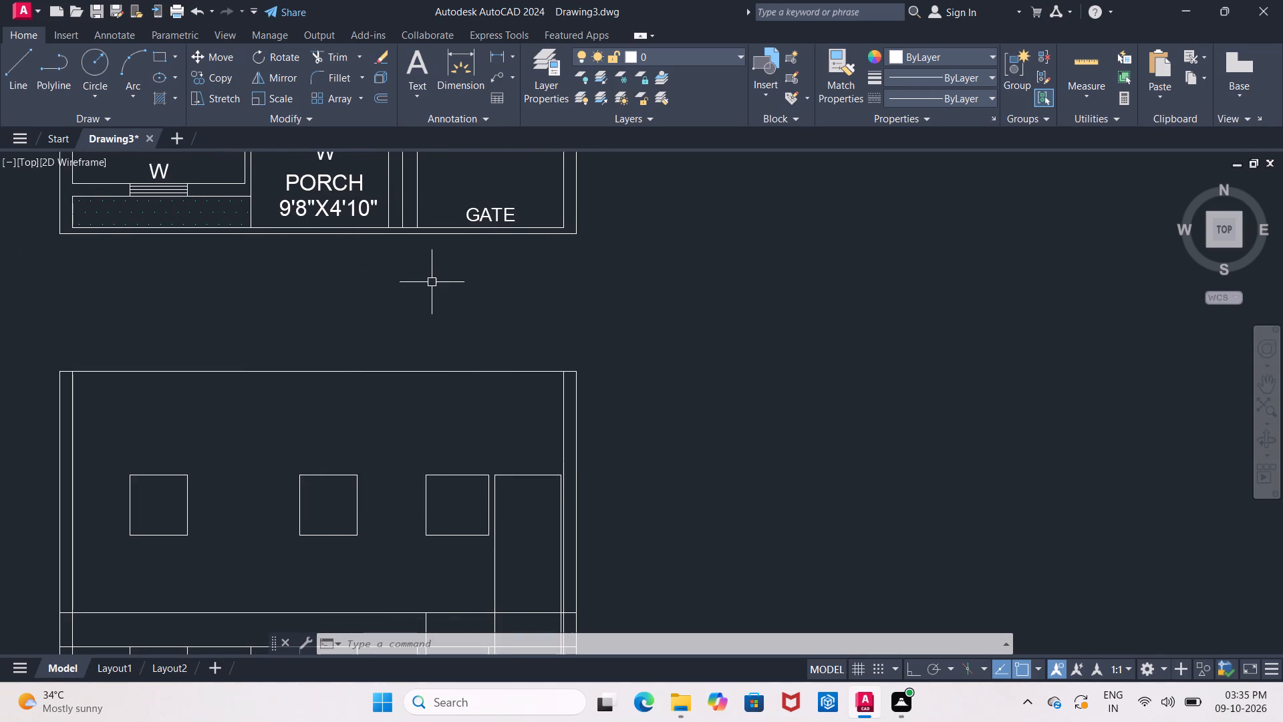
middle_drag(432, 282, 446, 155)
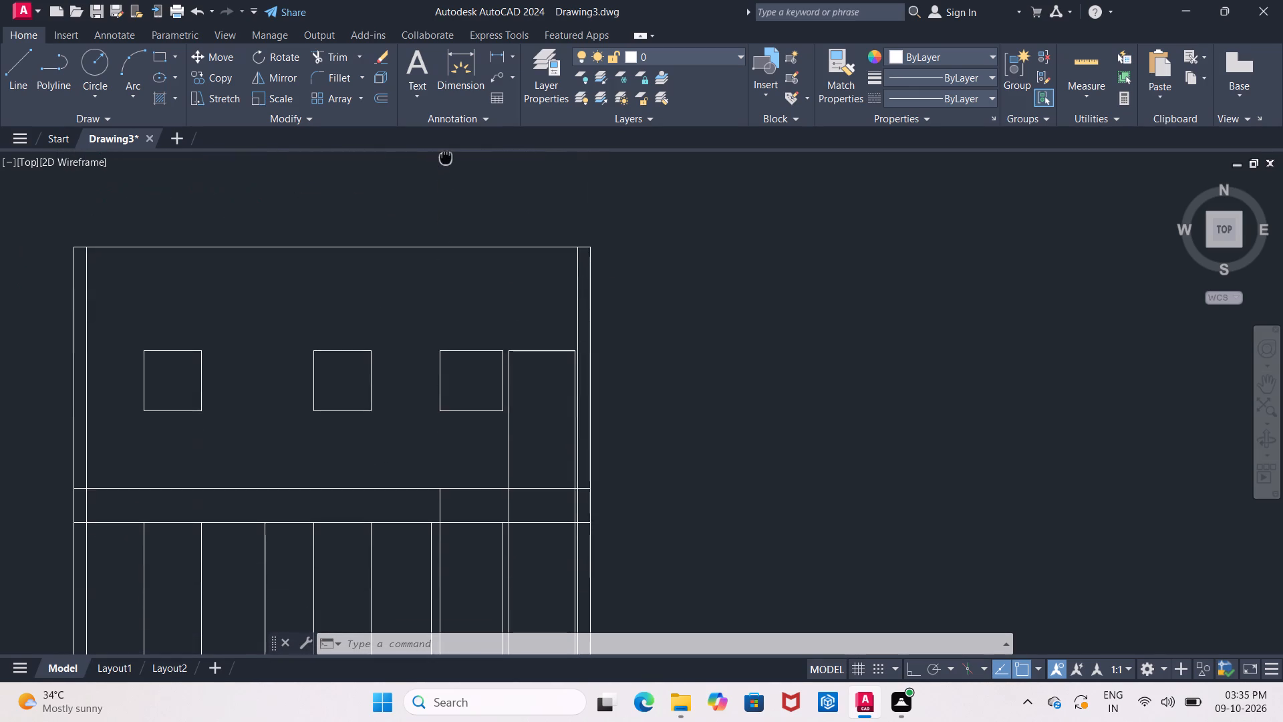
middle_drag(446, 155, 446, 154)
middle_drag(430, 344, 438, 167)
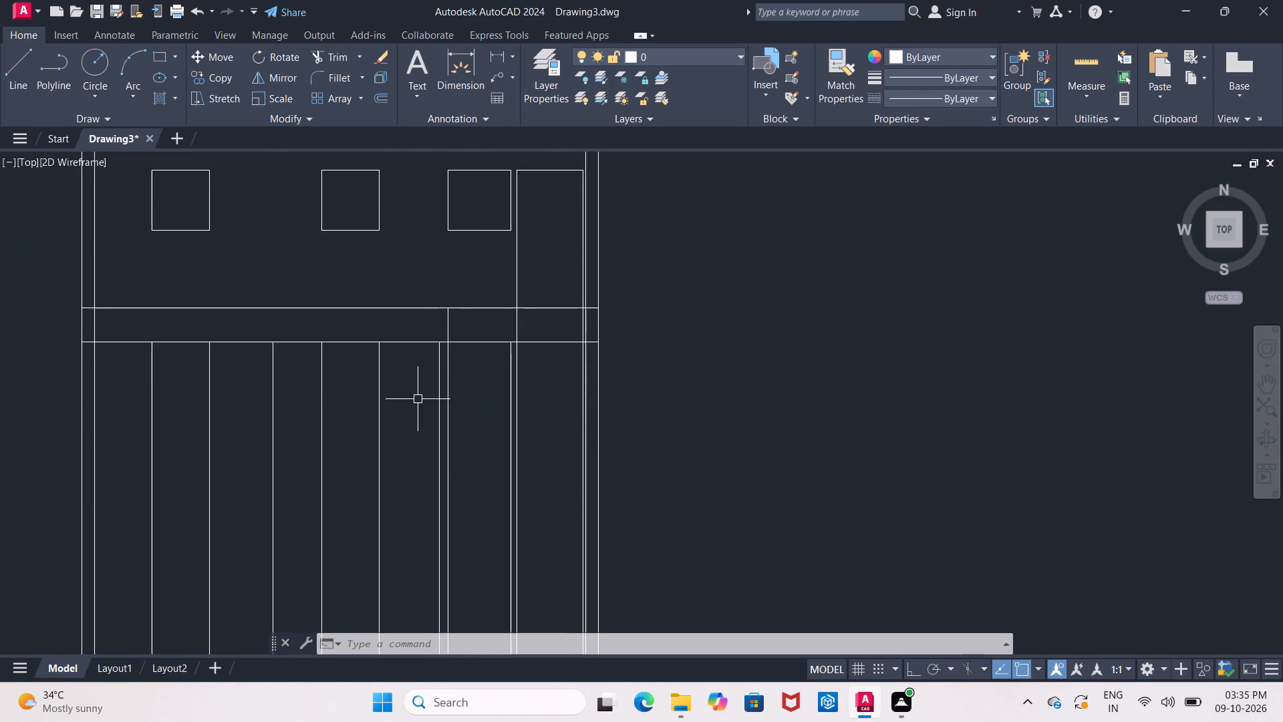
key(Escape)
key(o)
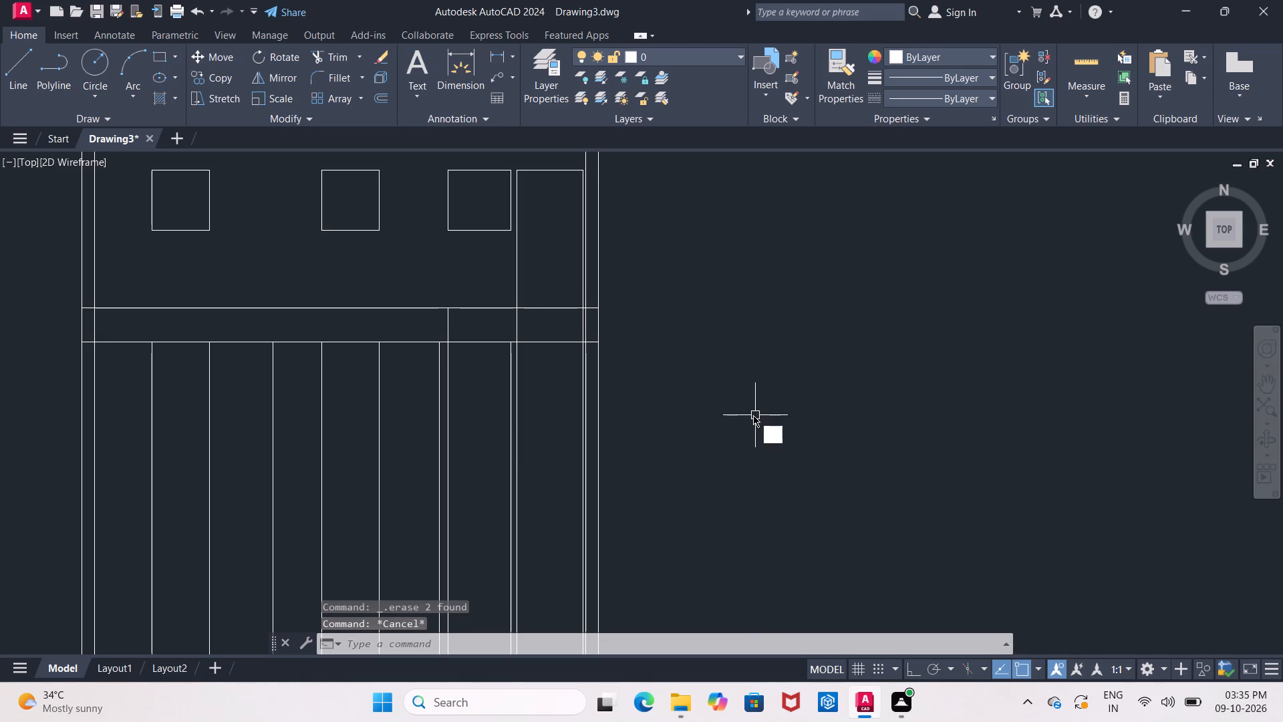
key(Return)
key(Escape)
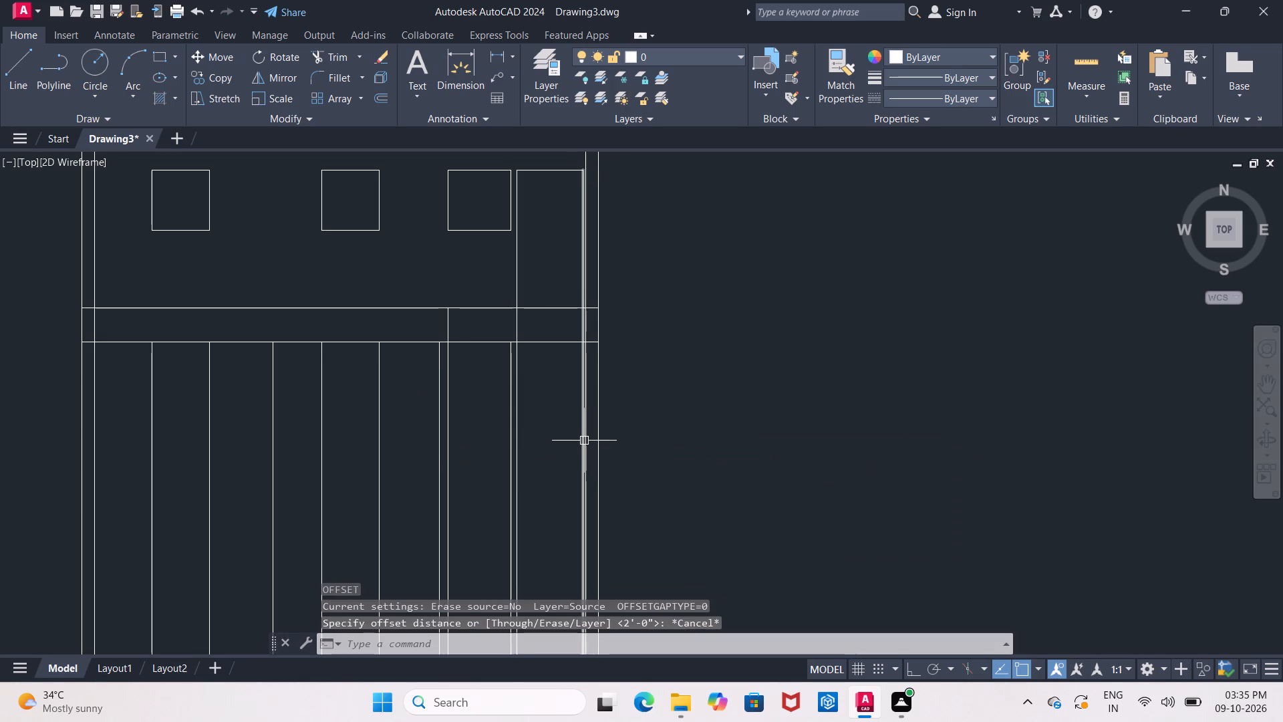
Trim away all the vertical projection lines hanging below the elevation's bottom line with one fence across them.
text(TR)
key(Return)
key(Return)
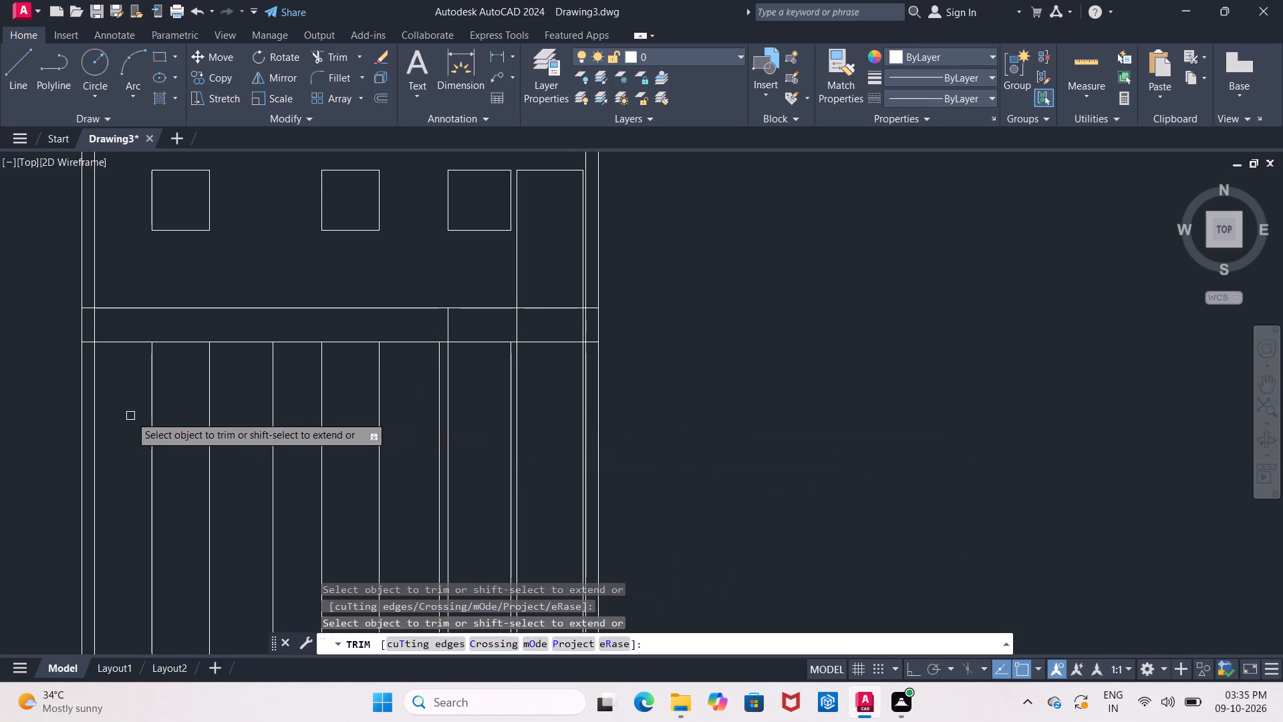
drag(37, 381, 676, 402)
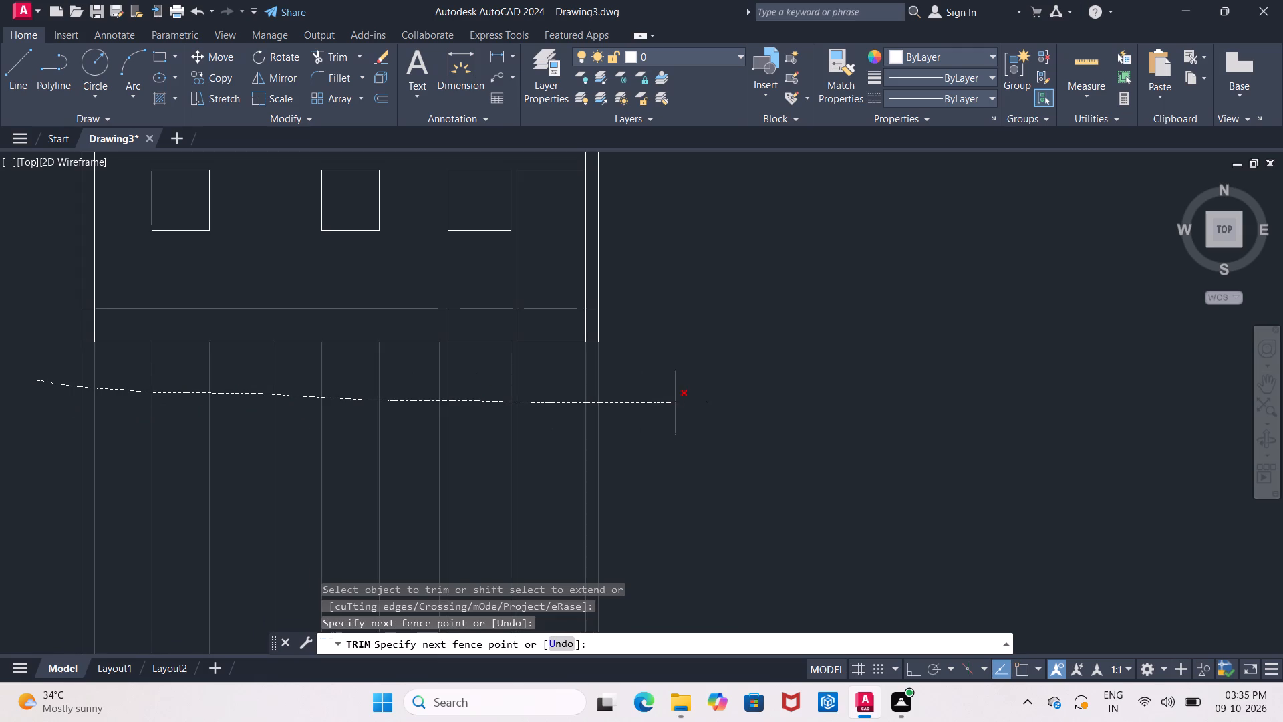
drag(676, 402, 676, 402)
Trim the tall opening's two side lines where they cross the horizontal band at the base of the elevation.
middle_drag(515, 400, 505, 472)
scroll(519, 444, up, 1)
middle_drag(519, 444, 497, 437)
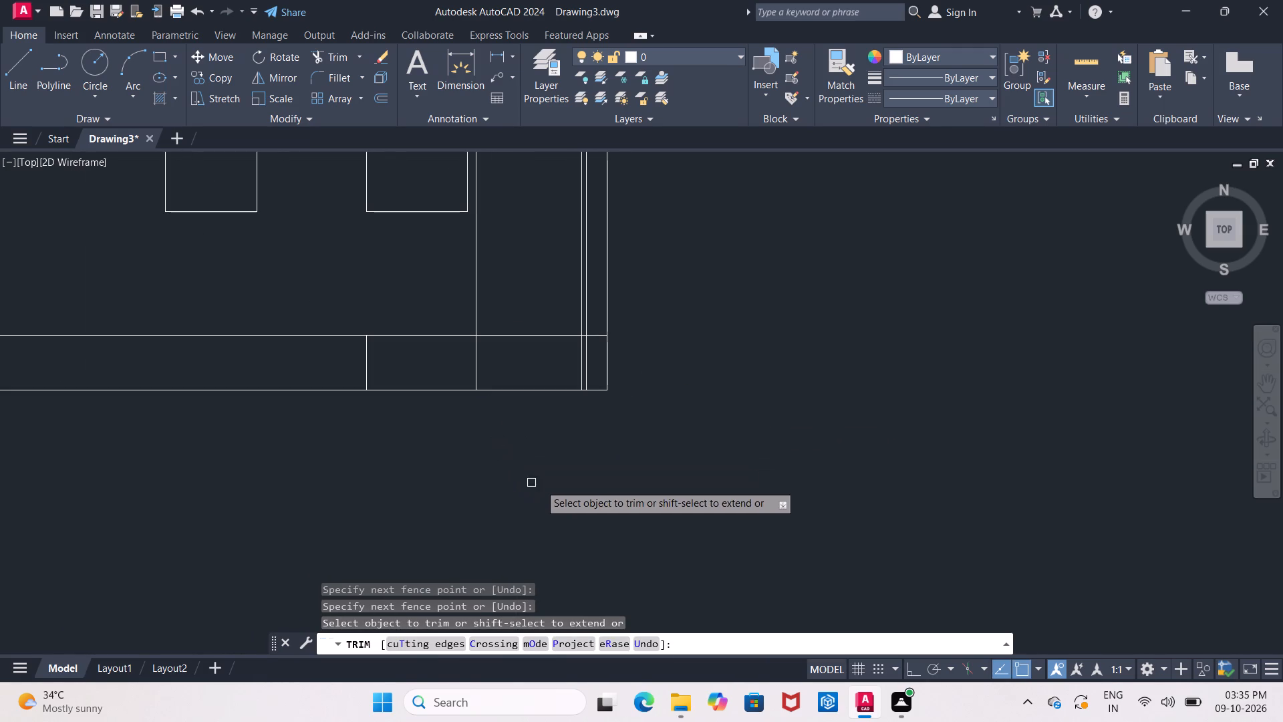
middle_drag(571, 455, 573, 501)
scroll(581, 464, up, 1)
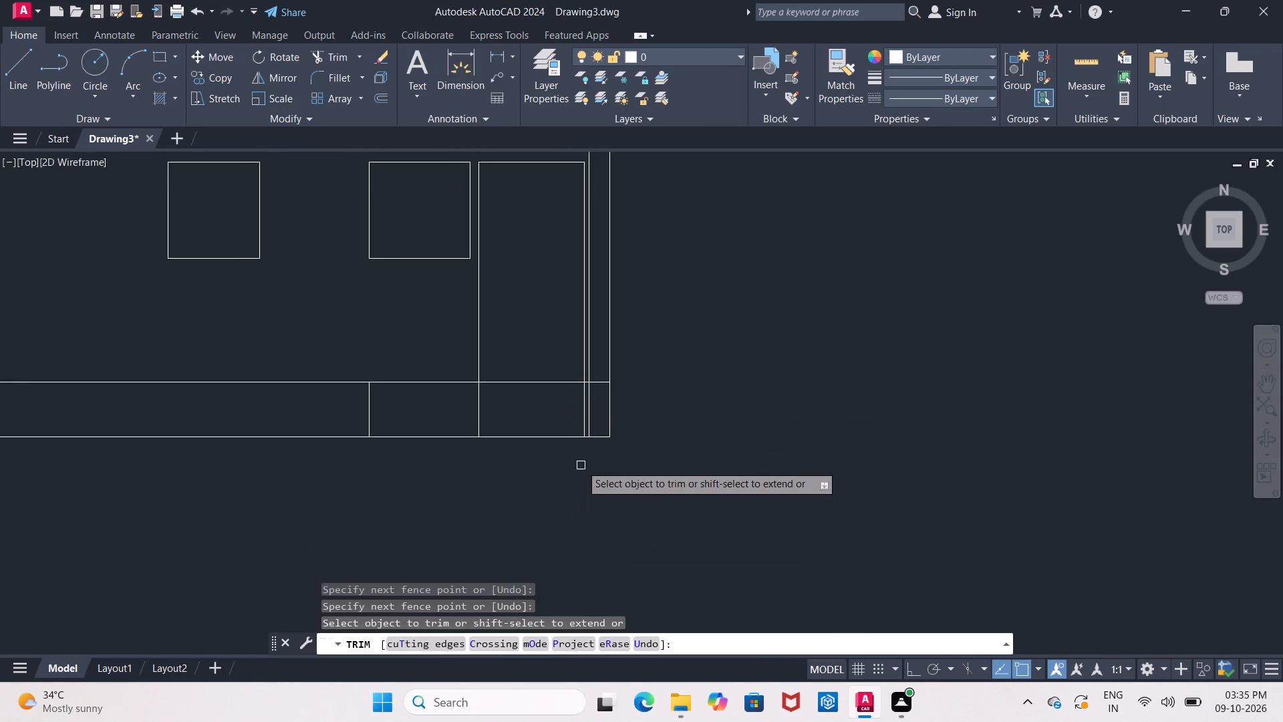
scroll(581, 464, up, 1)
click(581, 381)
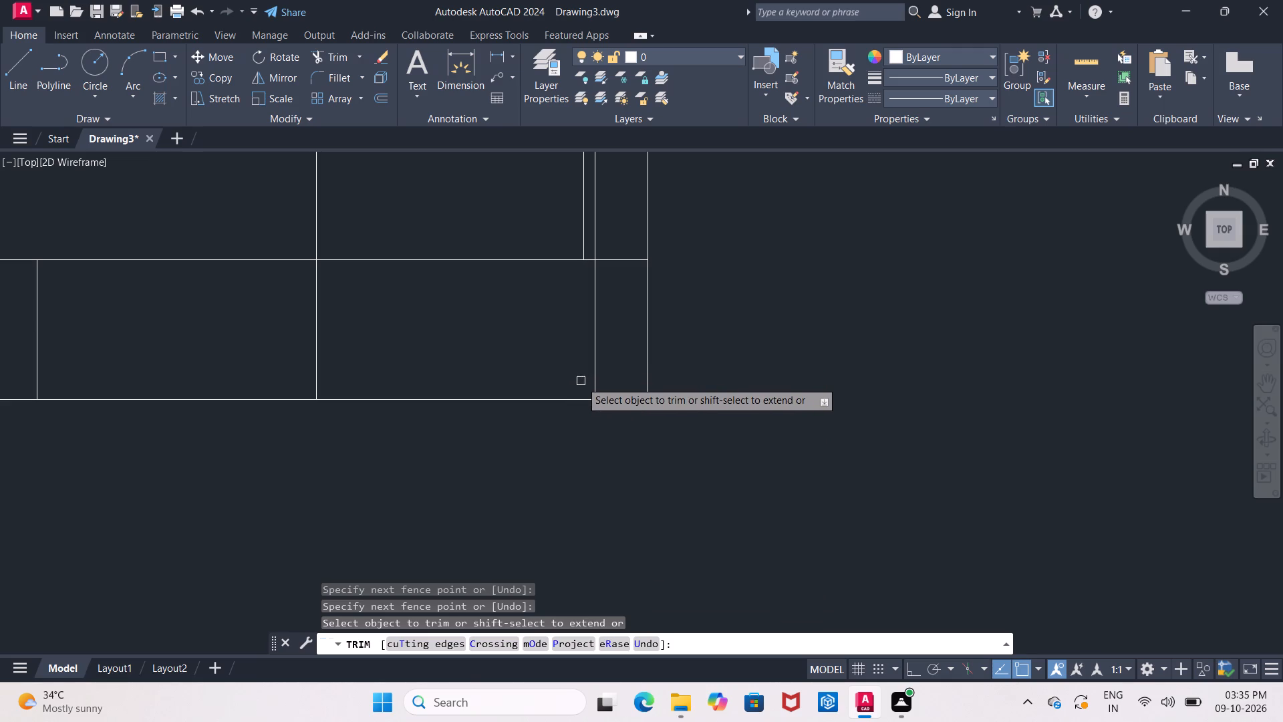
scroll(349, 336, down, 3)
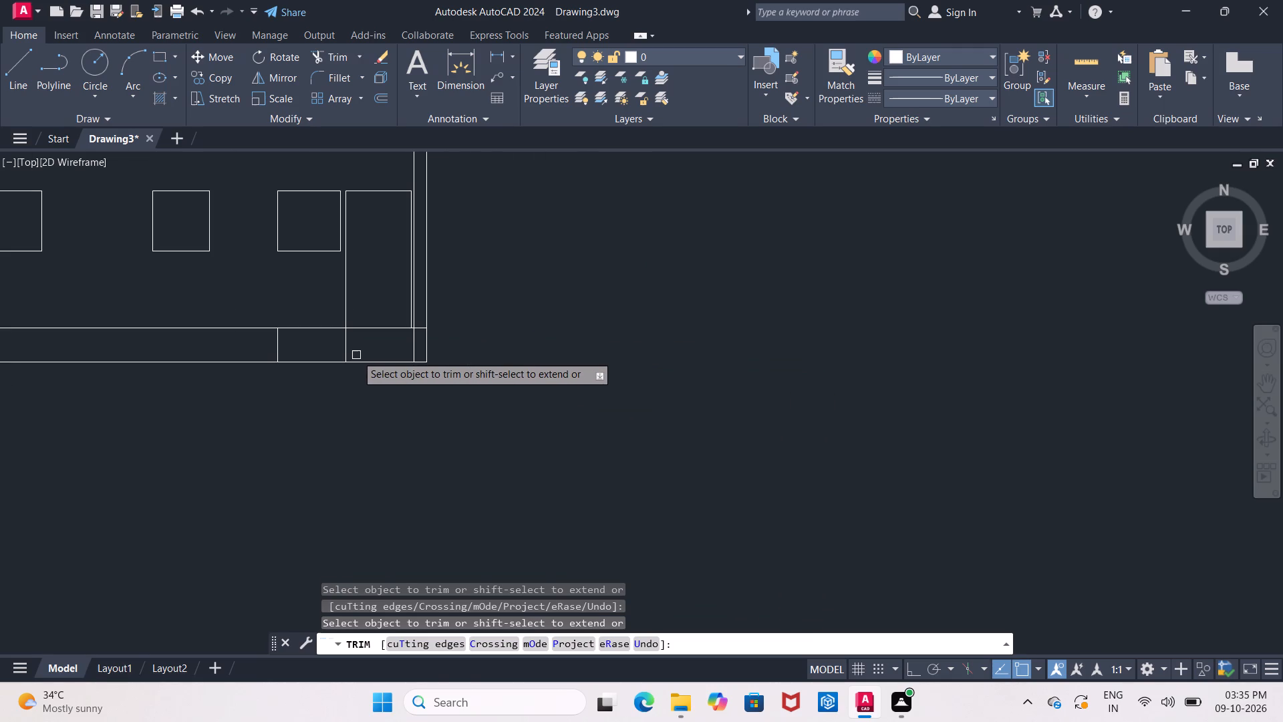
scroll(356, 355, up, 1)
middle_drag(356, 352, 368, 393)
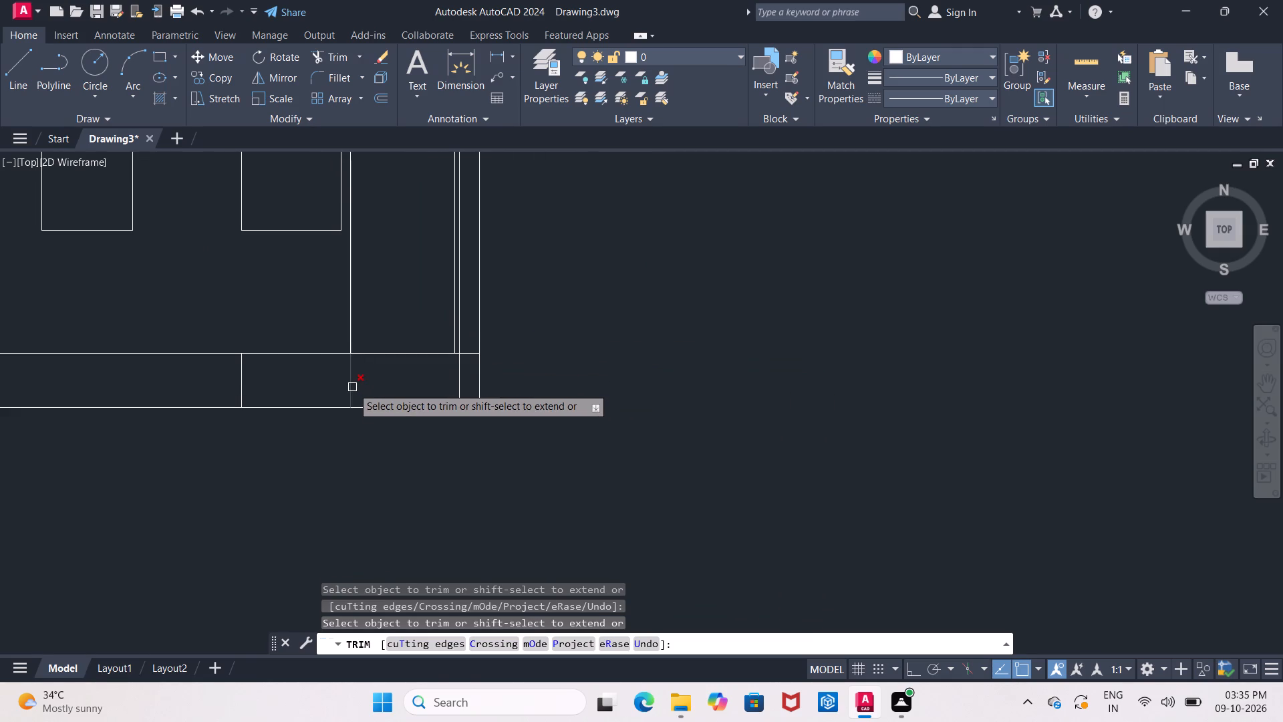
click(351, 386)
Examine the trimmed elevation against the floor plan, checking the window row, tall opening, wall lines and base band.
middle_drag(274, 380, 291, 436)
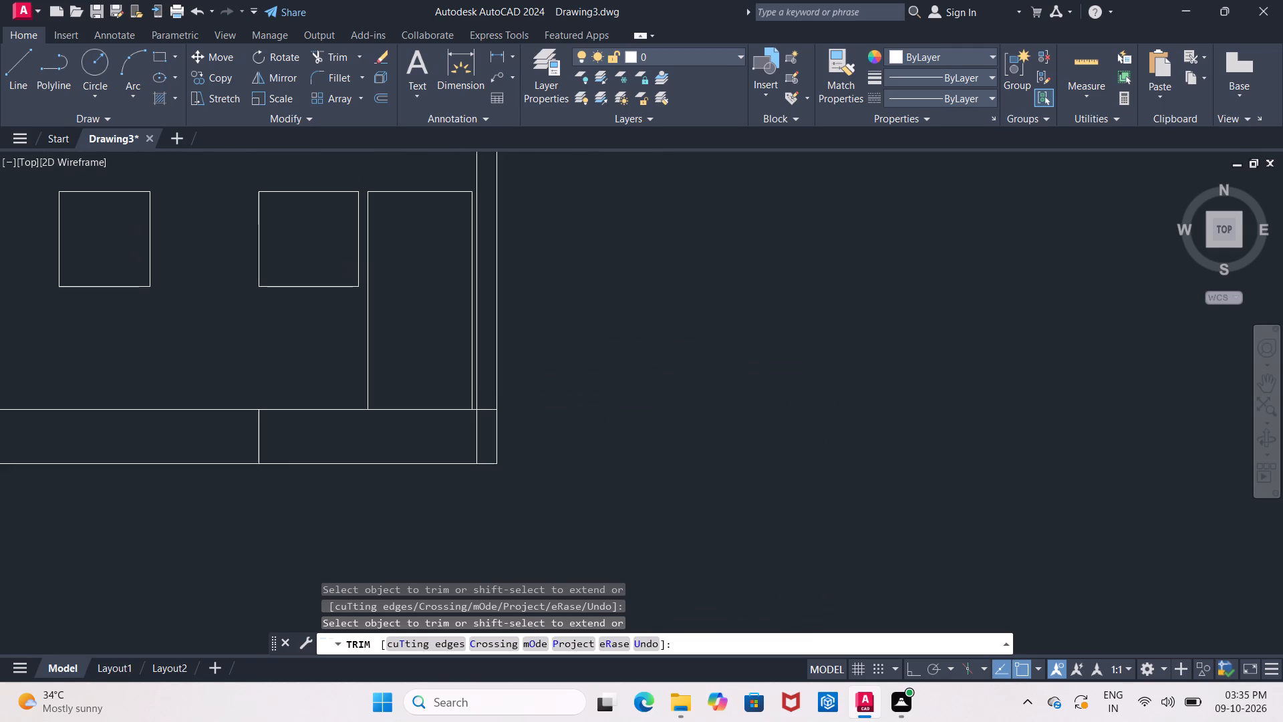
middle_drag(295, 433, 340, 407)
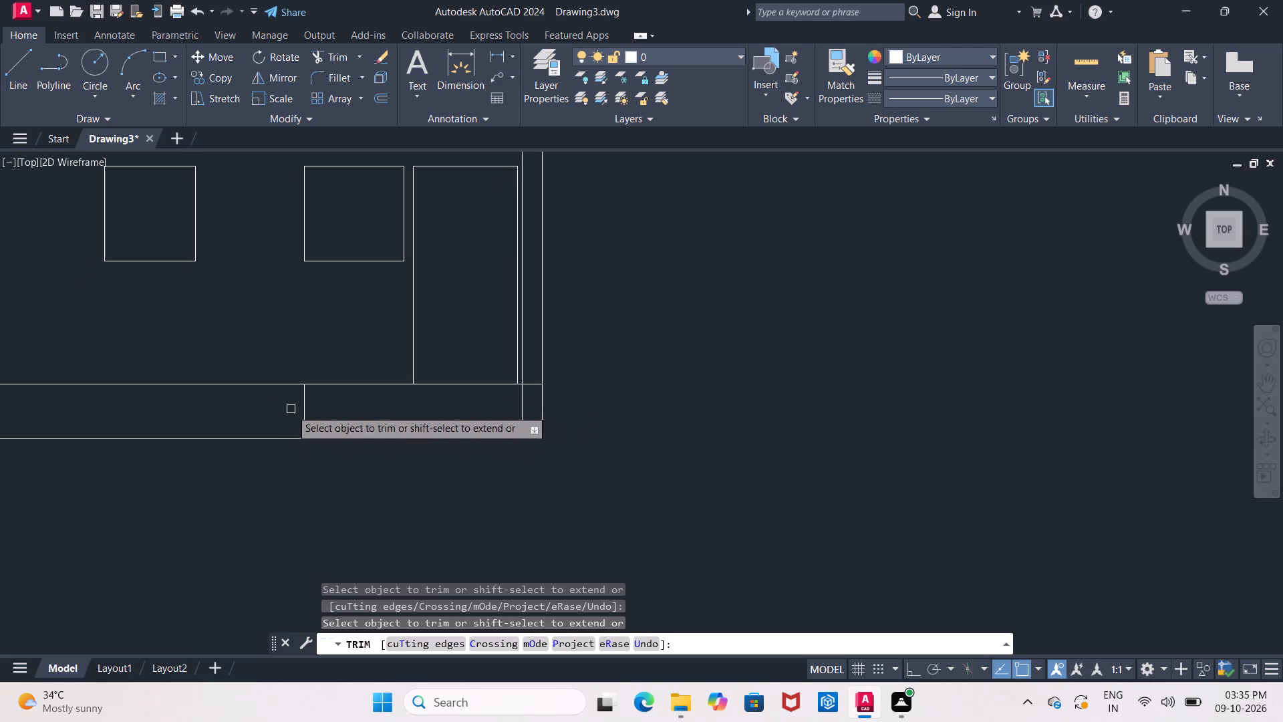
scroll(349, 426, down, 2)
middle_drag(355, 425, 444, 457)
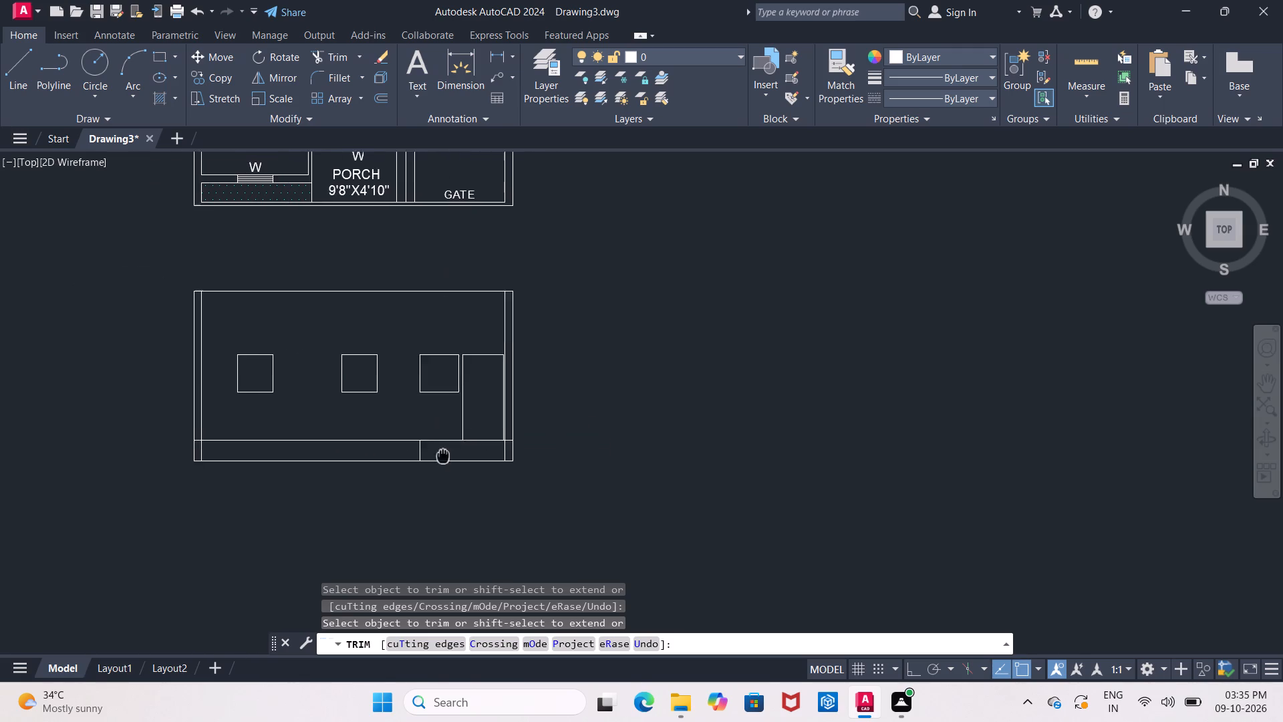
middle_drag(444, 457, 451, 492)
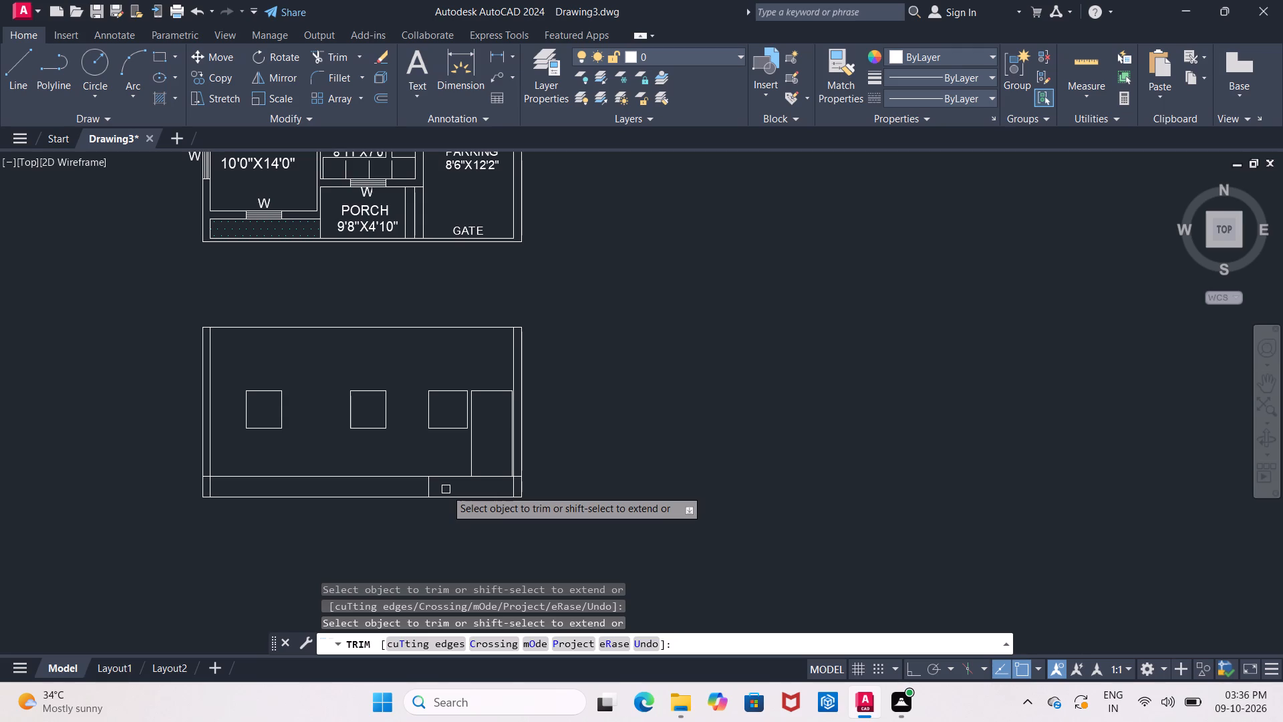
middle_drag(446, 489, 522, 475)
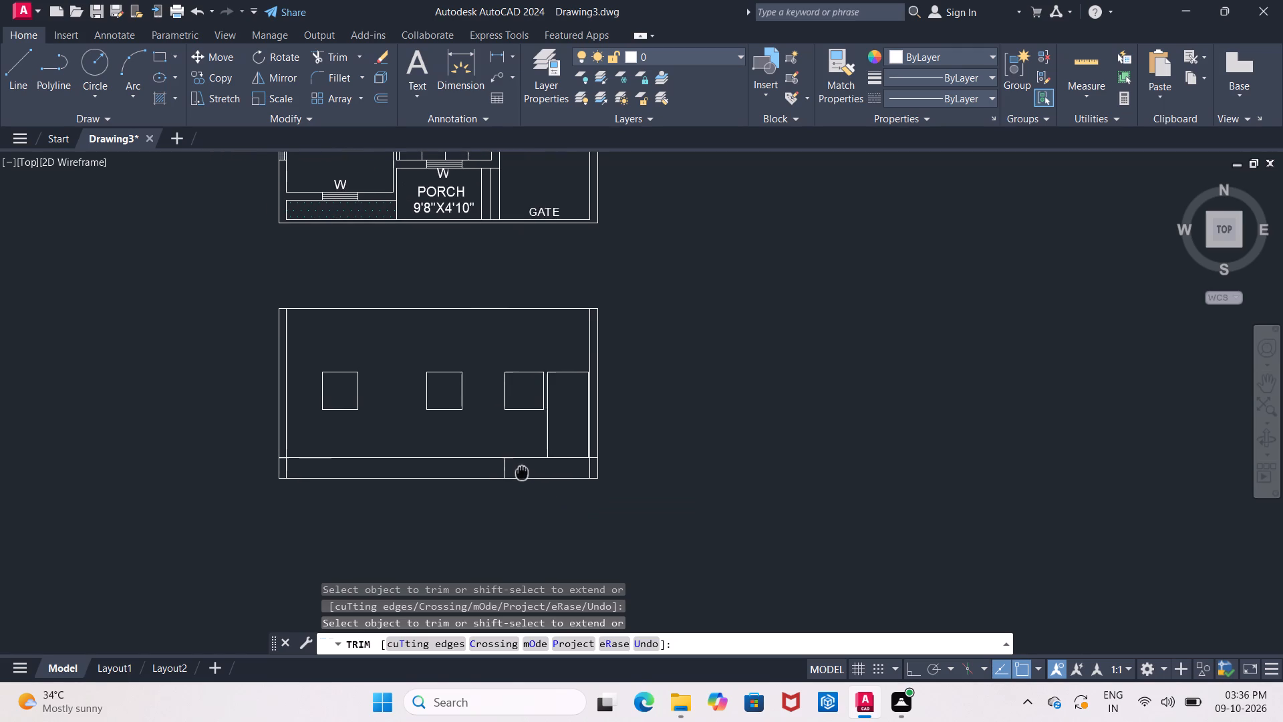
middle_drag(522, 475, 524, 490)
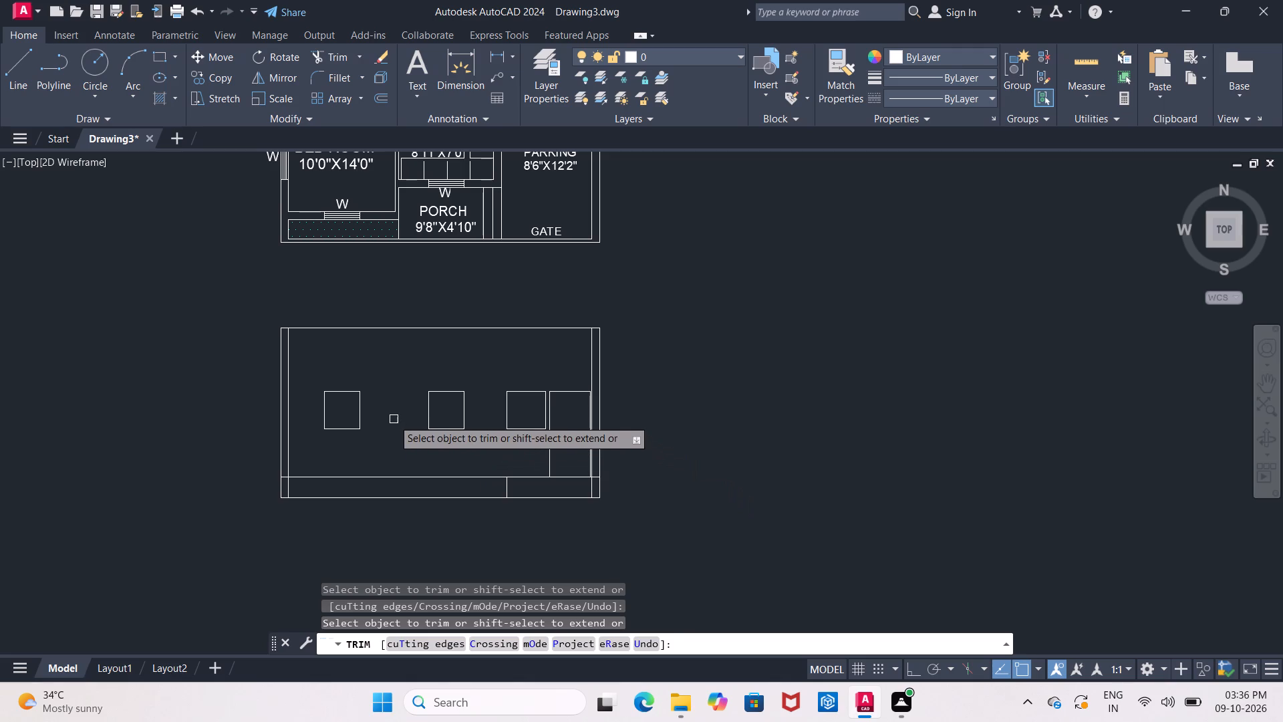
middle_drag(388, 410, 452, 427)
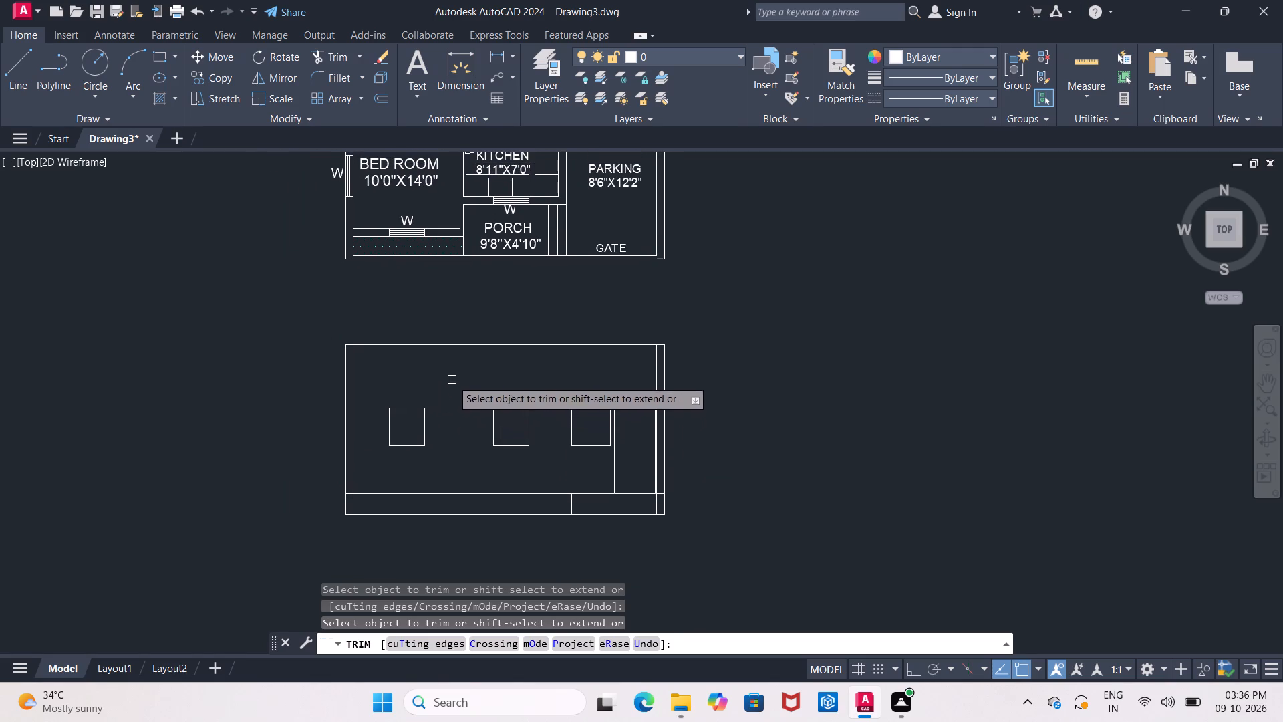
middle_drag(440, 421, 495, 468)
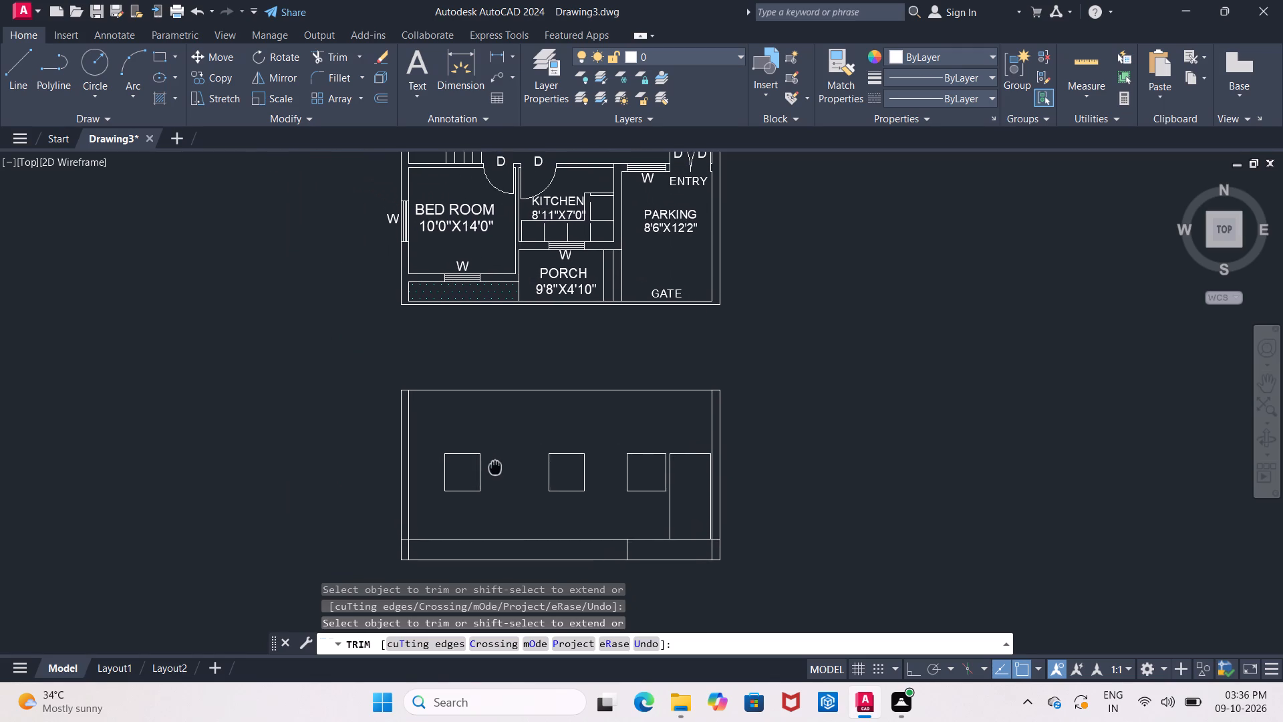
middle_drag(495, 468, 495, 469)
middle_drag(495, 469, 507, 491)
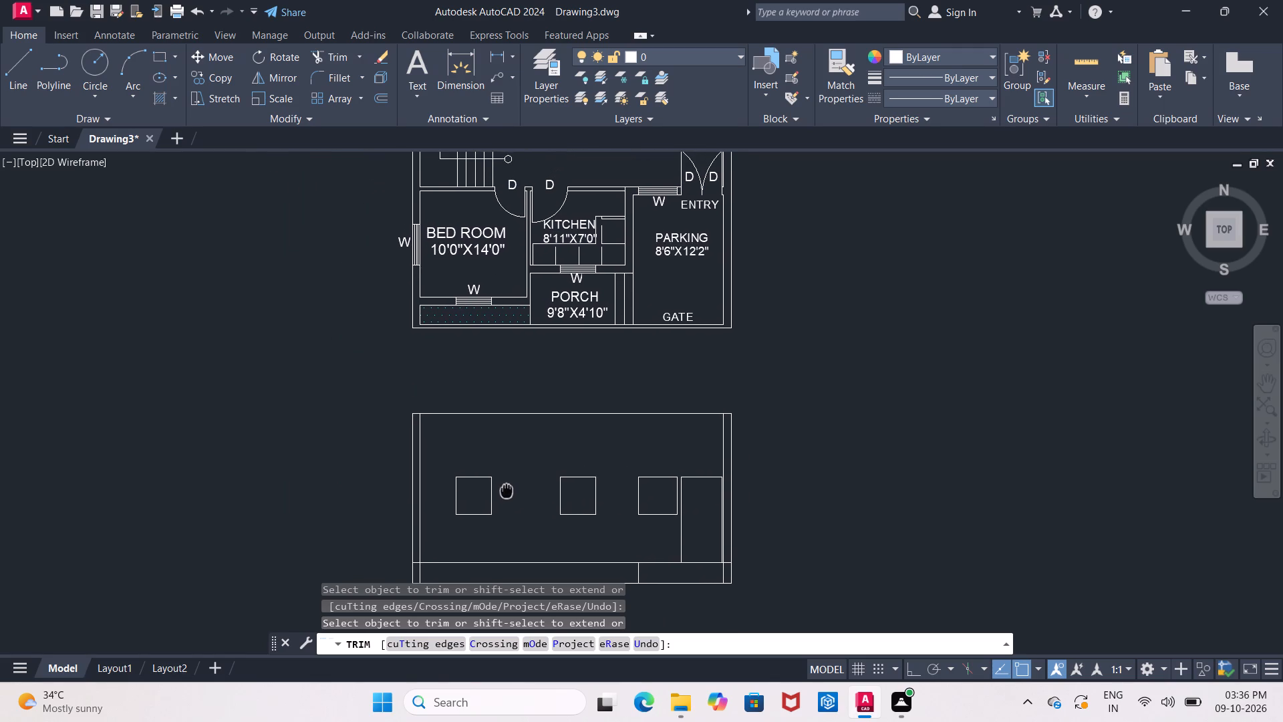
middle_drag(507, 491, 507, 492)
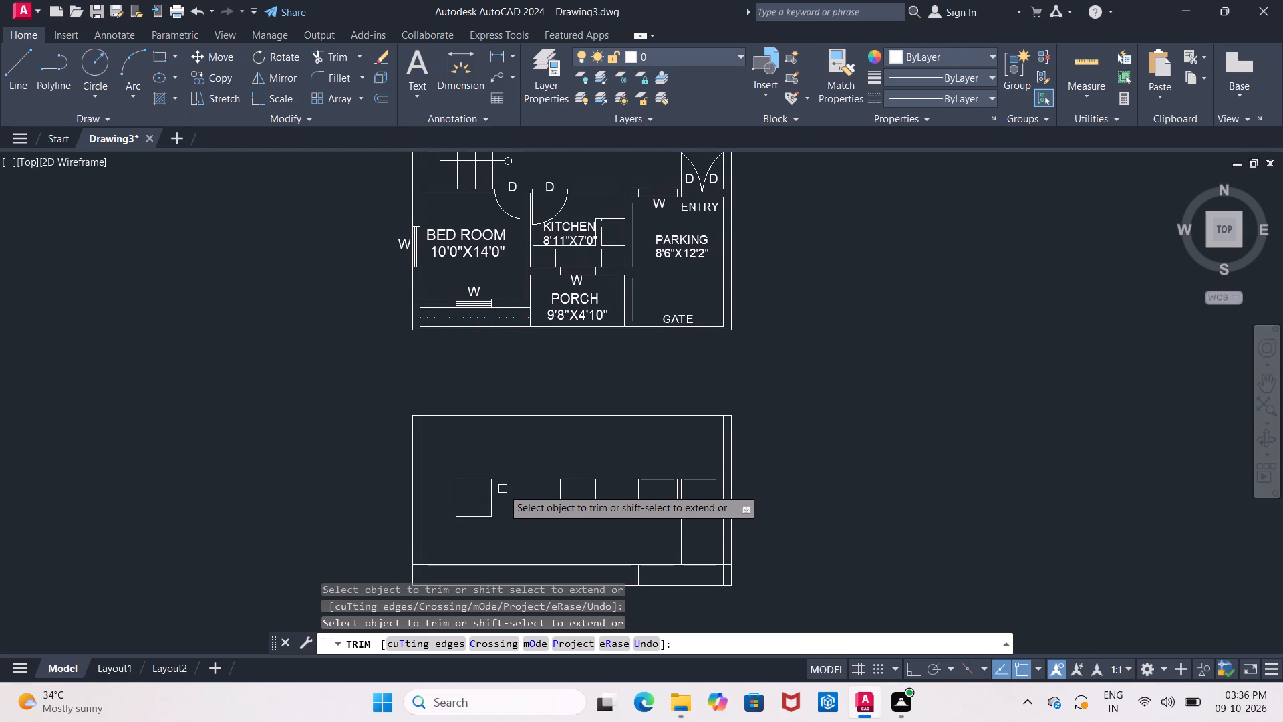
middle_drag(503, 493, 492, 548)
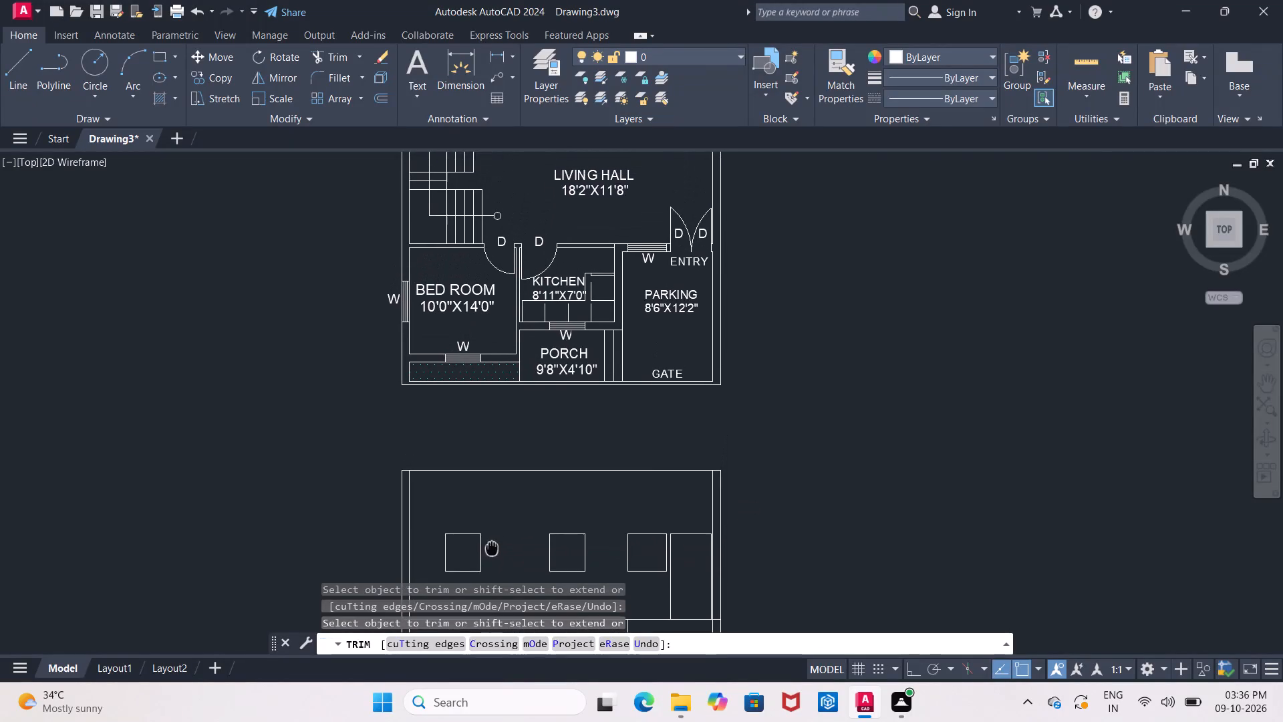
middle_drag(492, 548, 491, 548)
scroll(491, 548, down, 1)
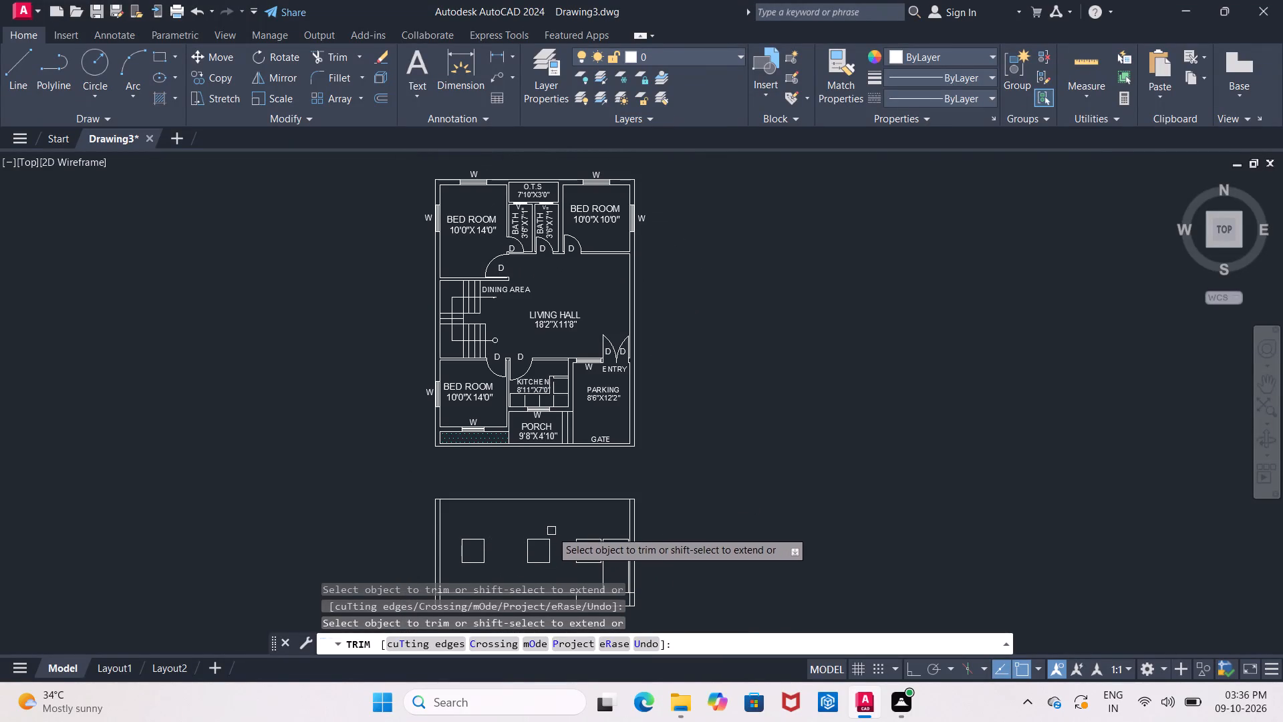
middle_drag(567, 518, 562, 424)
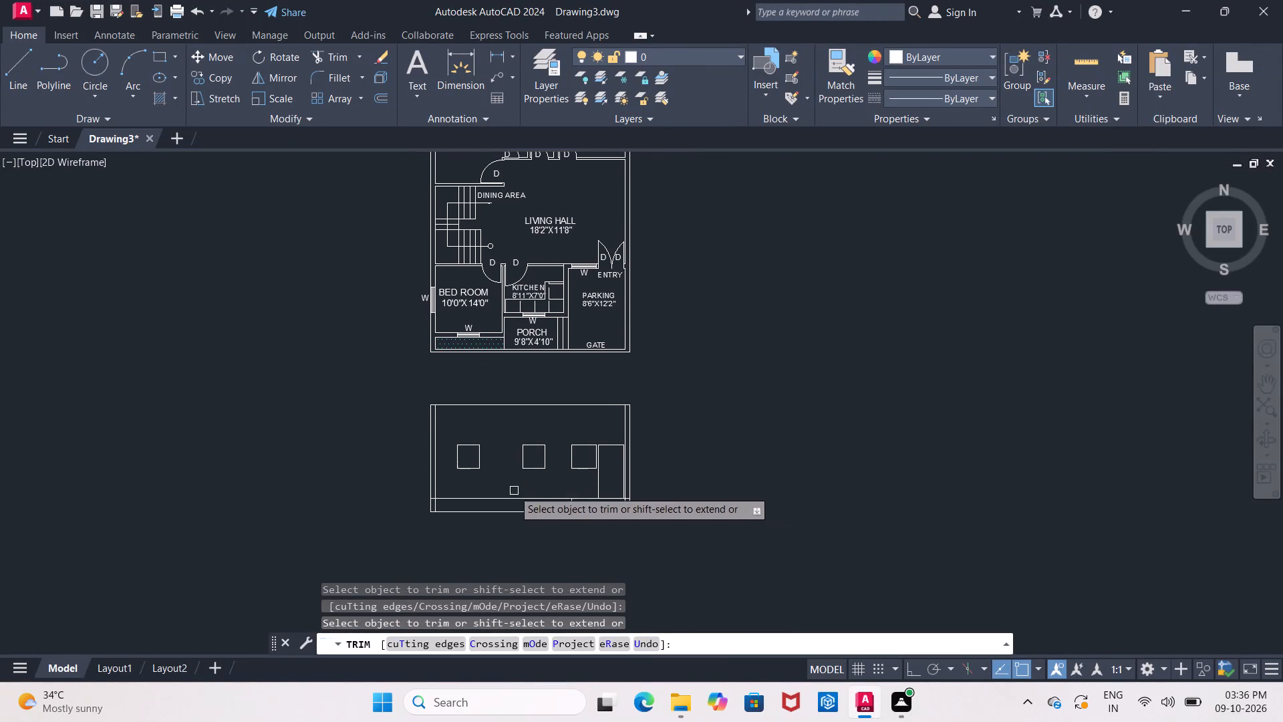
middle_drag(513, 489, 568, 511)
middle_click(568, 511)
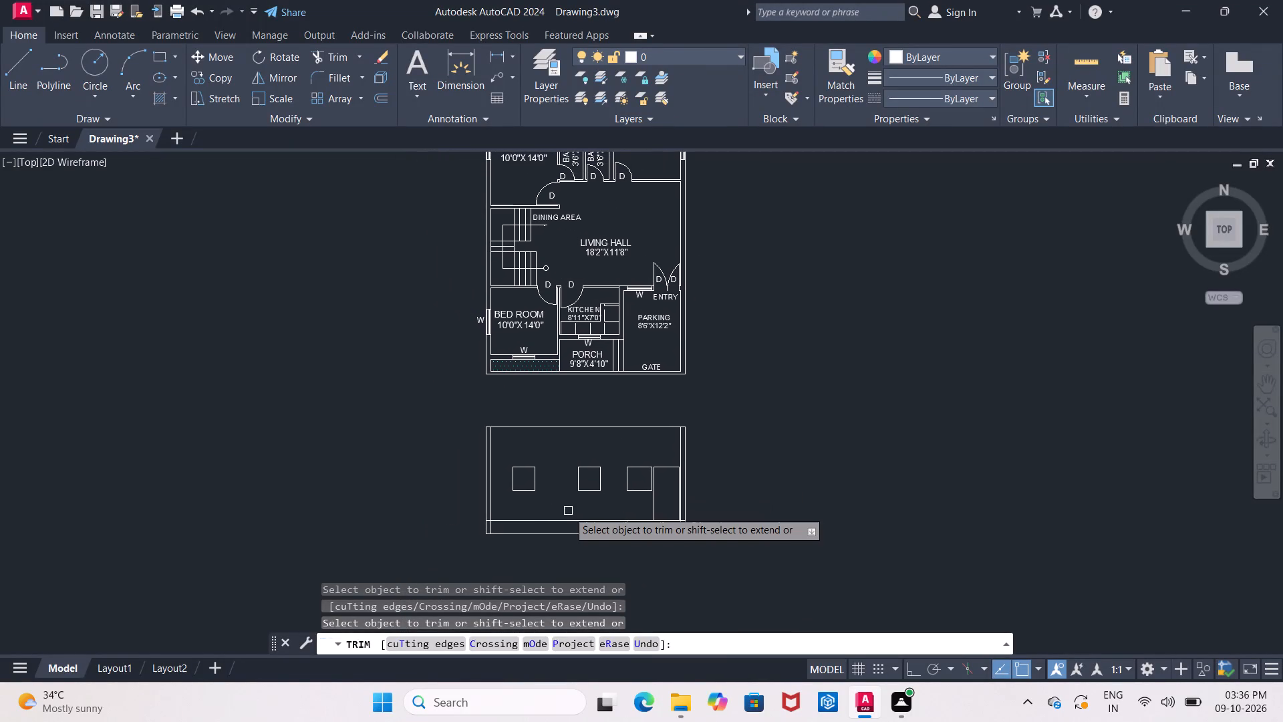
scroll(567, 509, up, 1)
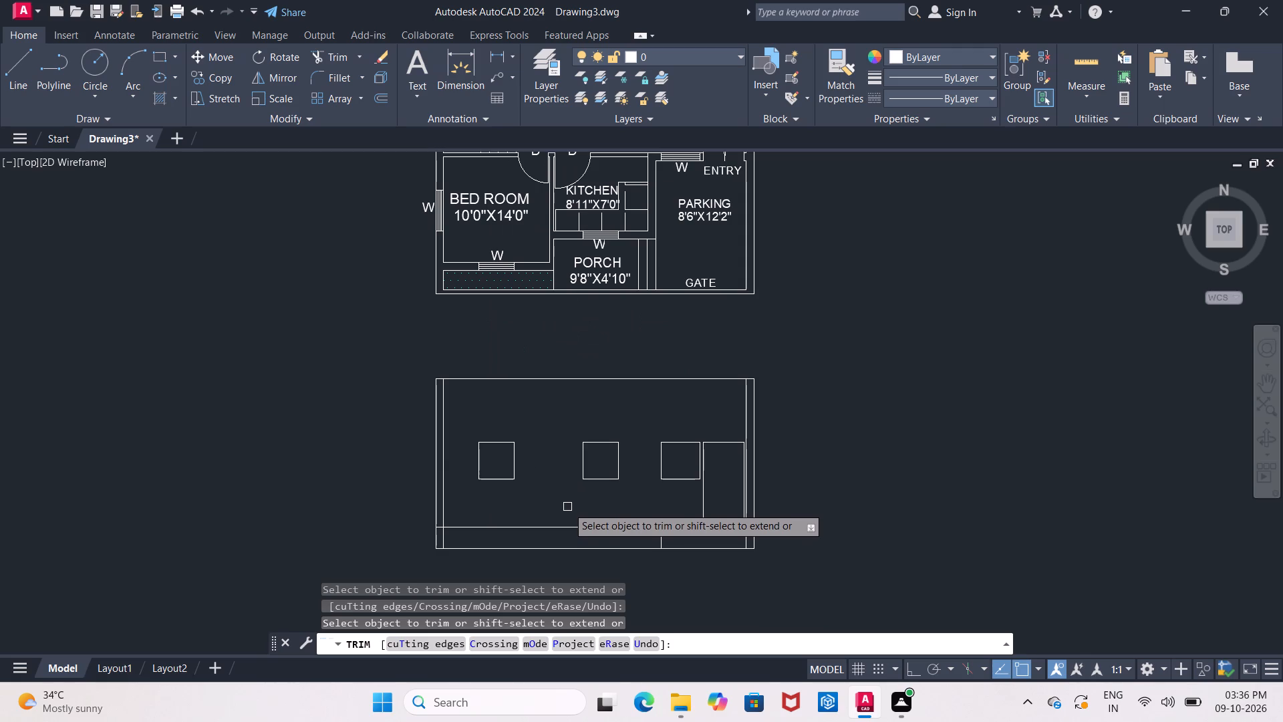
middle_drag(567, 507, 571, 463)
middle_drag(563, 471, 575, 506)
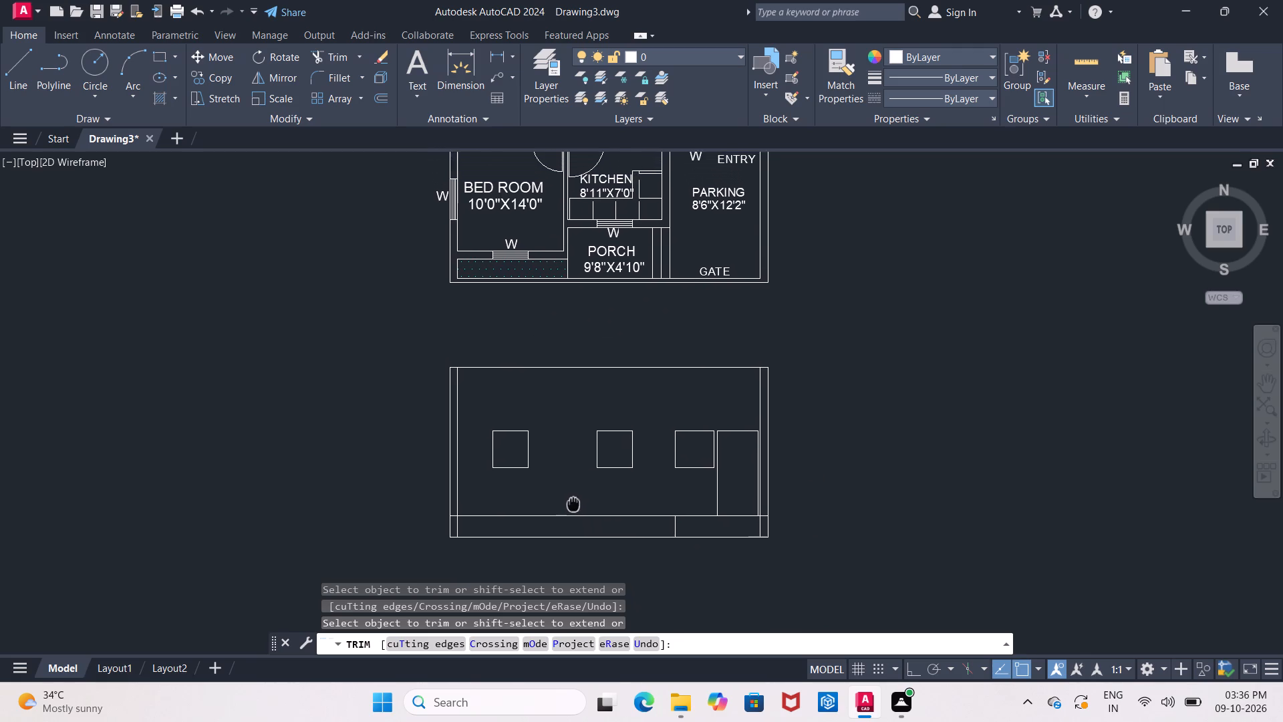
middle_drag(575, 506, 577, 516)
middle_drag(563, 479, 554, 511)
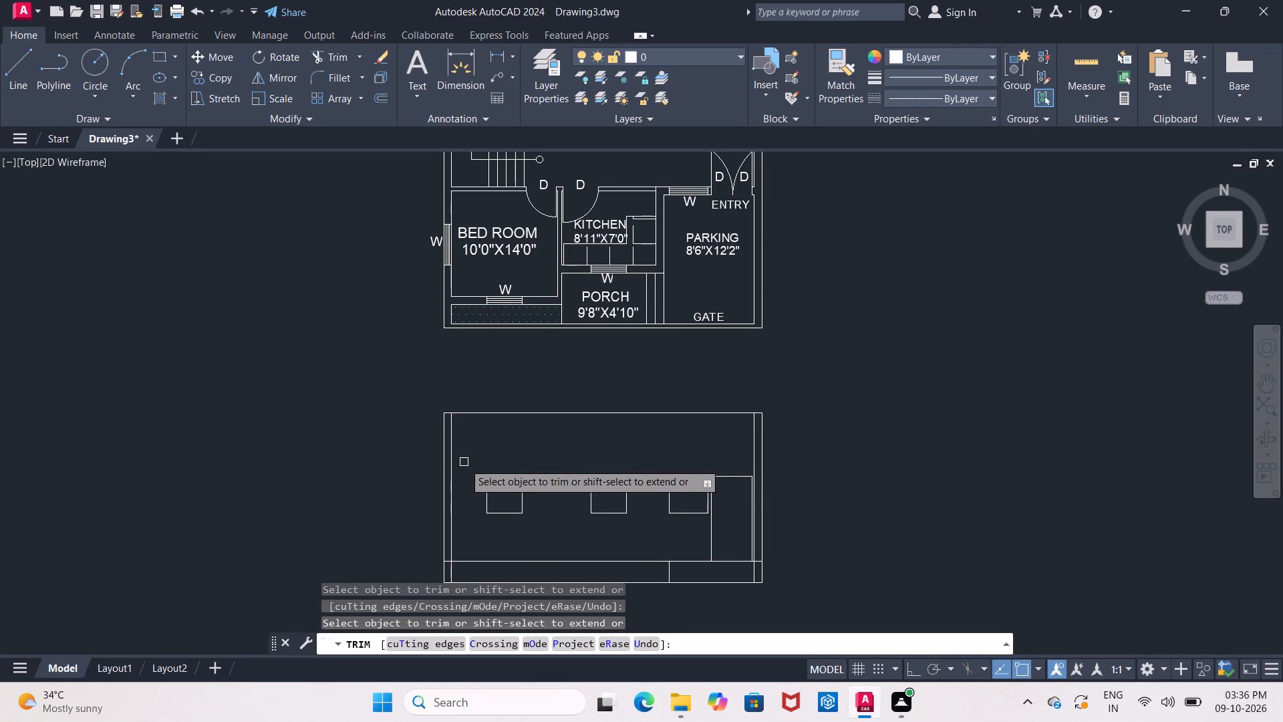
scroll(470, 473, up, 1)
middle_drag(470, 471, 454, 389)
scroll(470, 471, up, 1)
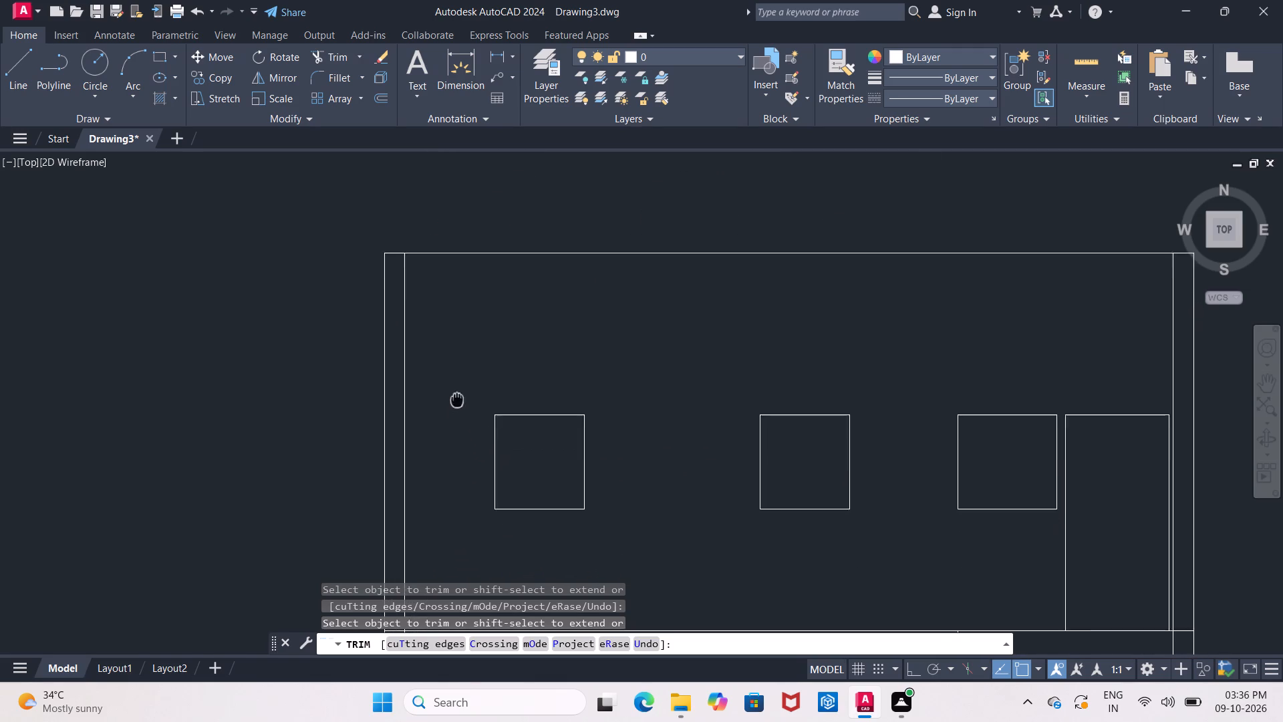
middle_drag(454, 389, 450, 375)
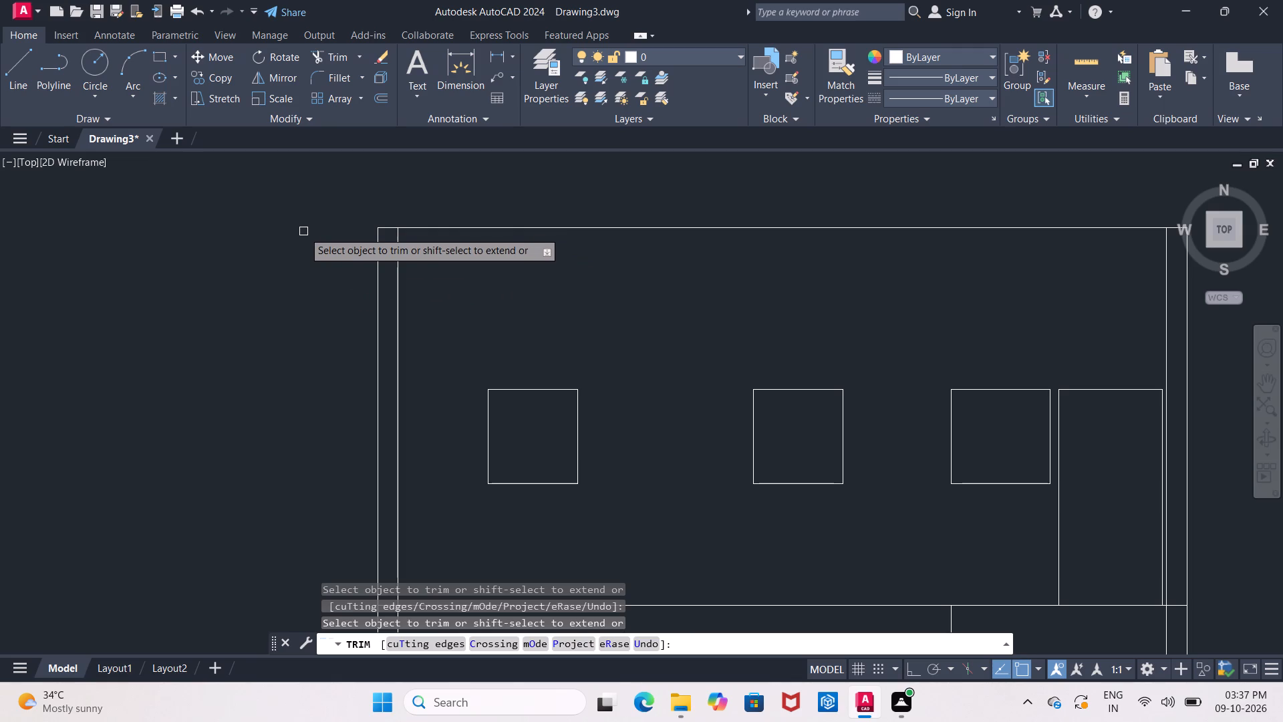
middle_drag(404, 364, 405, 402)
scroll(405, 402, down, 2)
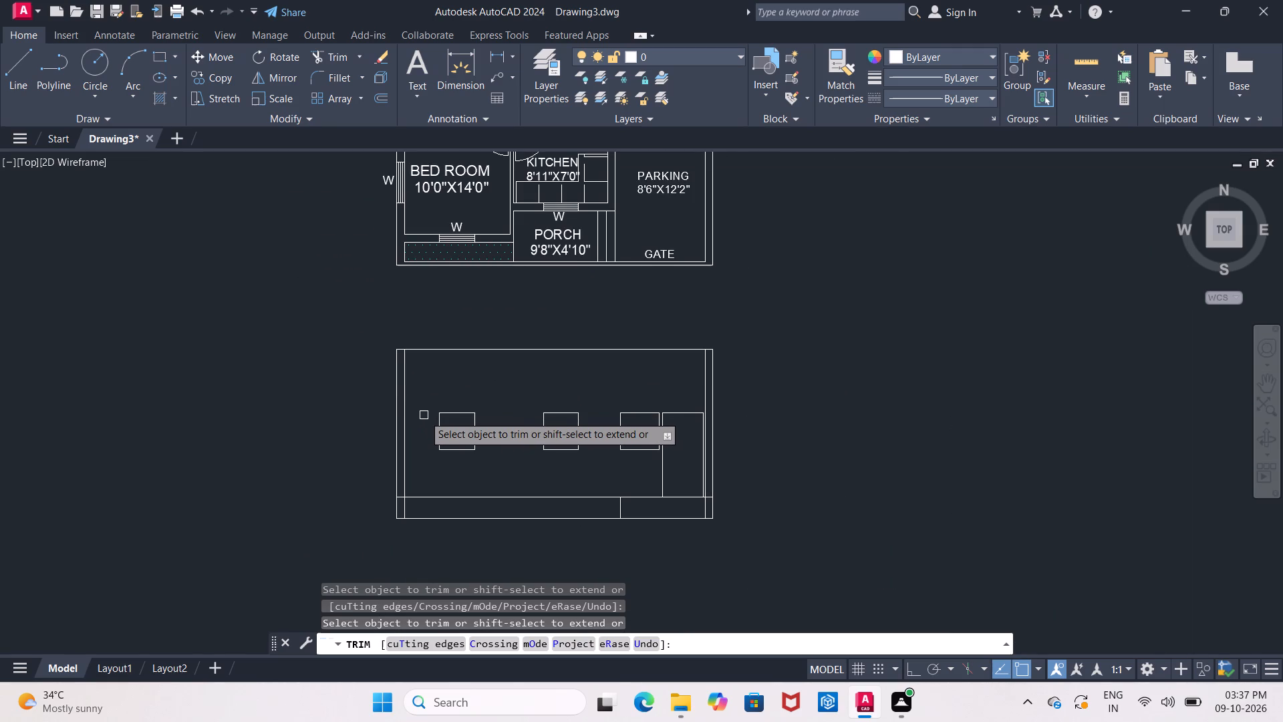
middle_drag(424, 415, 414, 429)
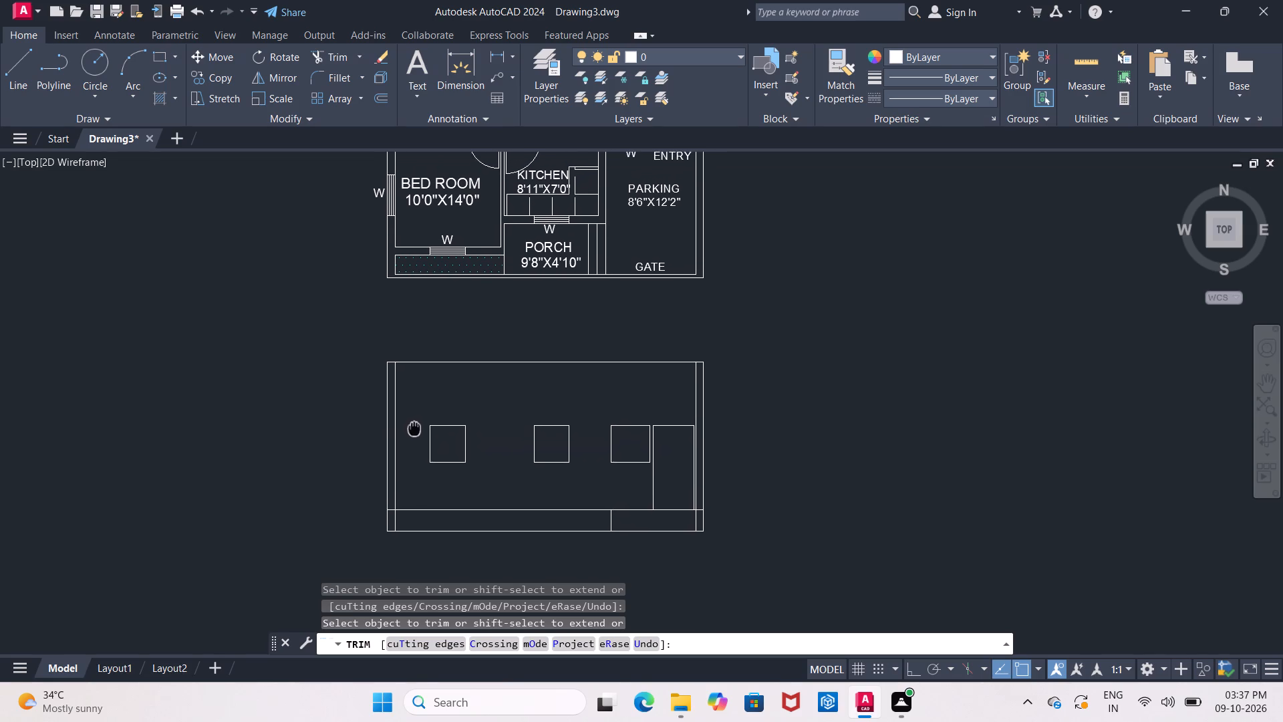
middle_drag(414, 429, 422, 431)
scroll(422, 431, up, 1)
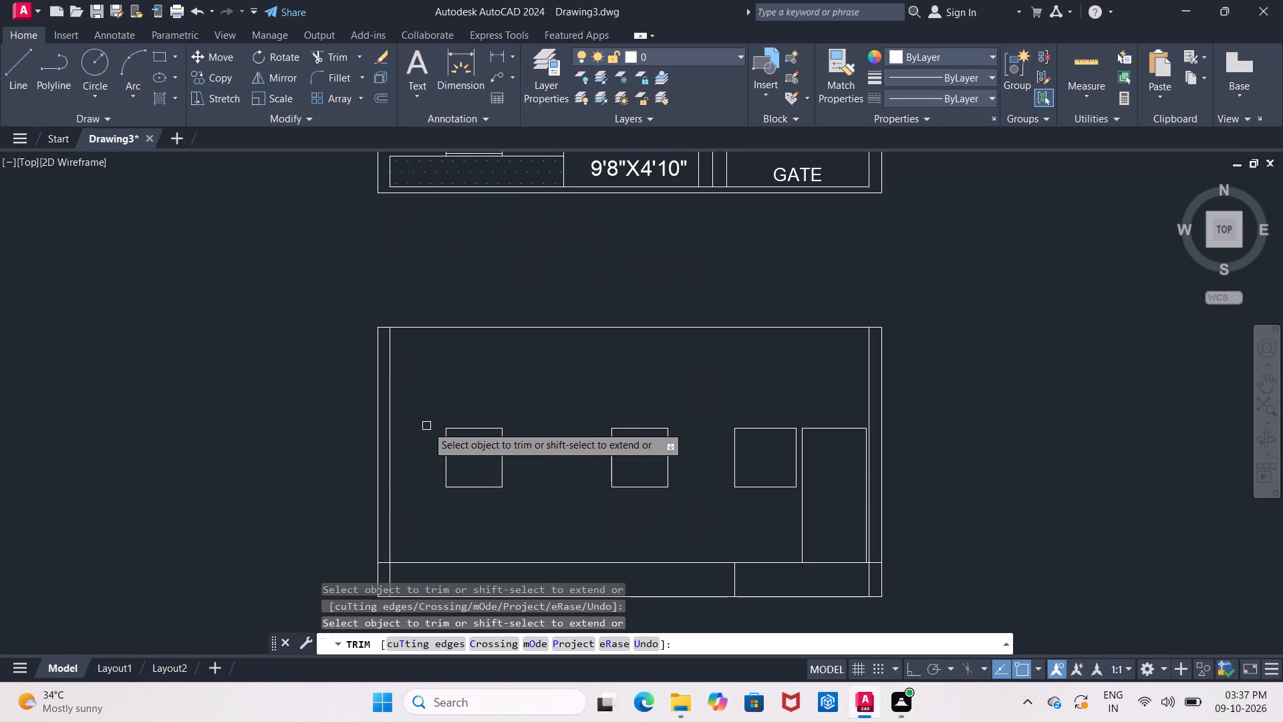
key(Escape)
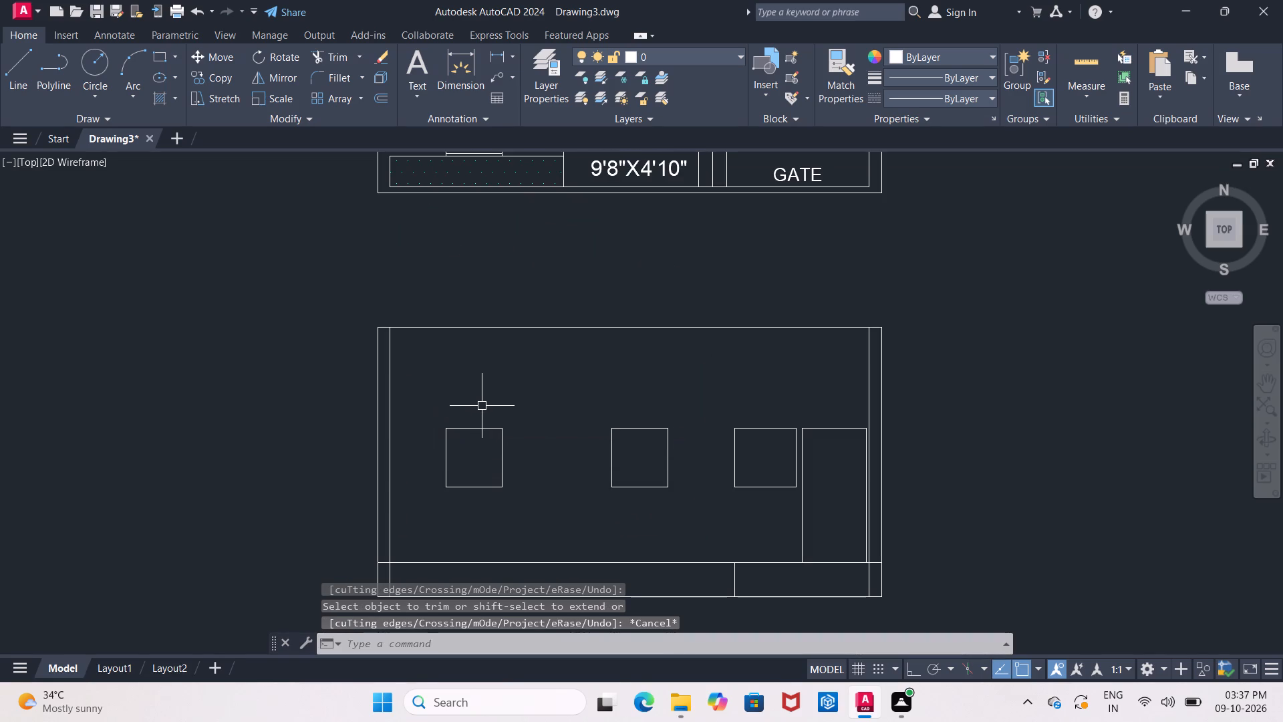
Extend the leftmost window's top and bottom edges to the outer line of the elevation's left side wall.
key(e)
key(x)
key(Return)
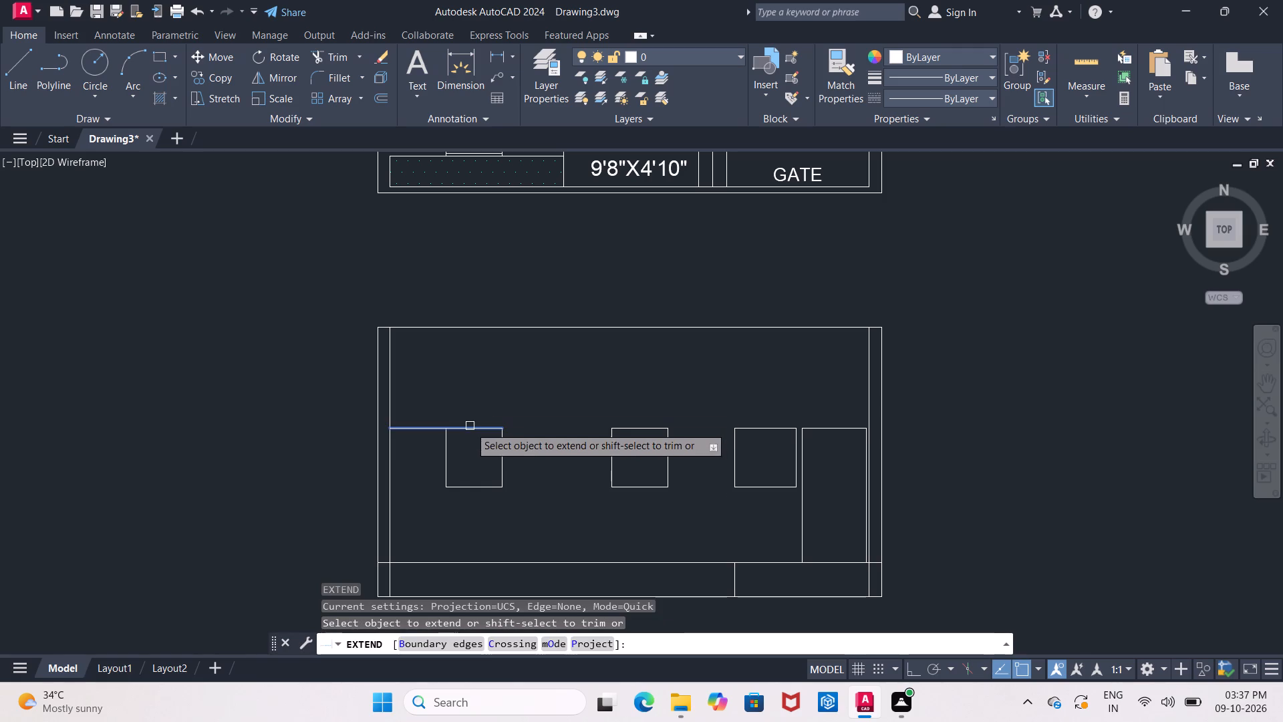
click(468, 431)
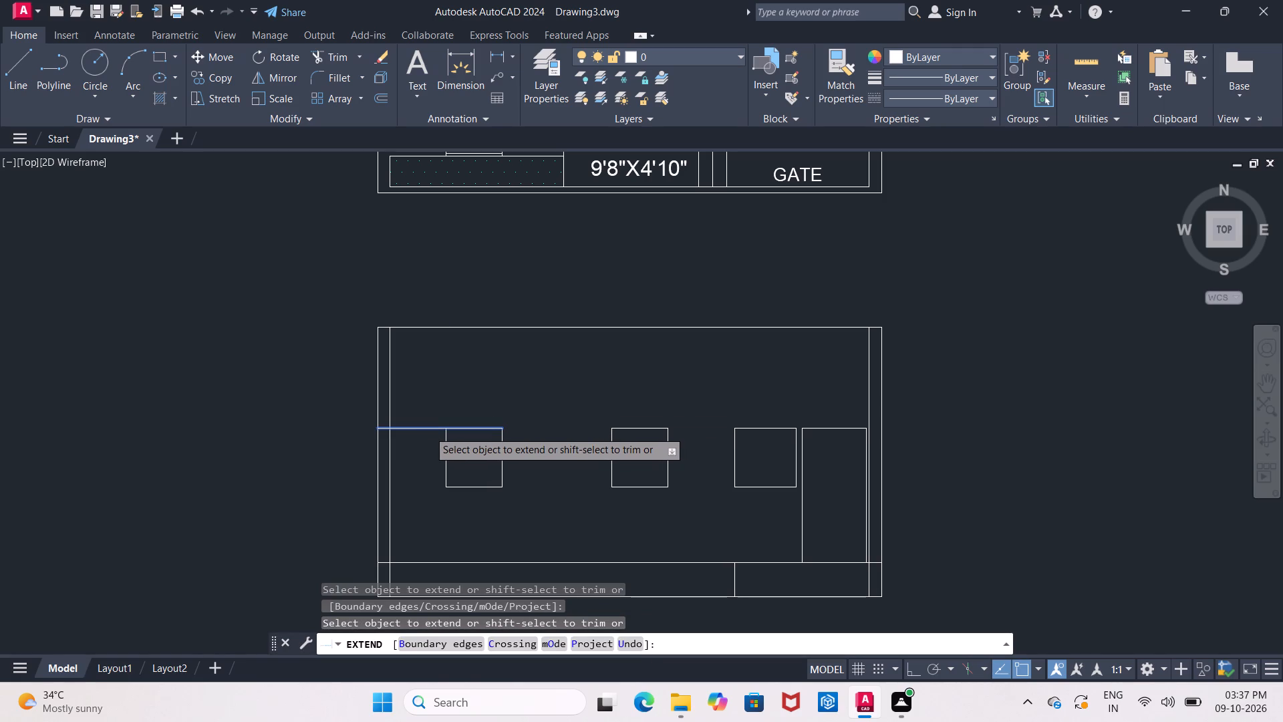
click(428, 431)
click(464, 490)
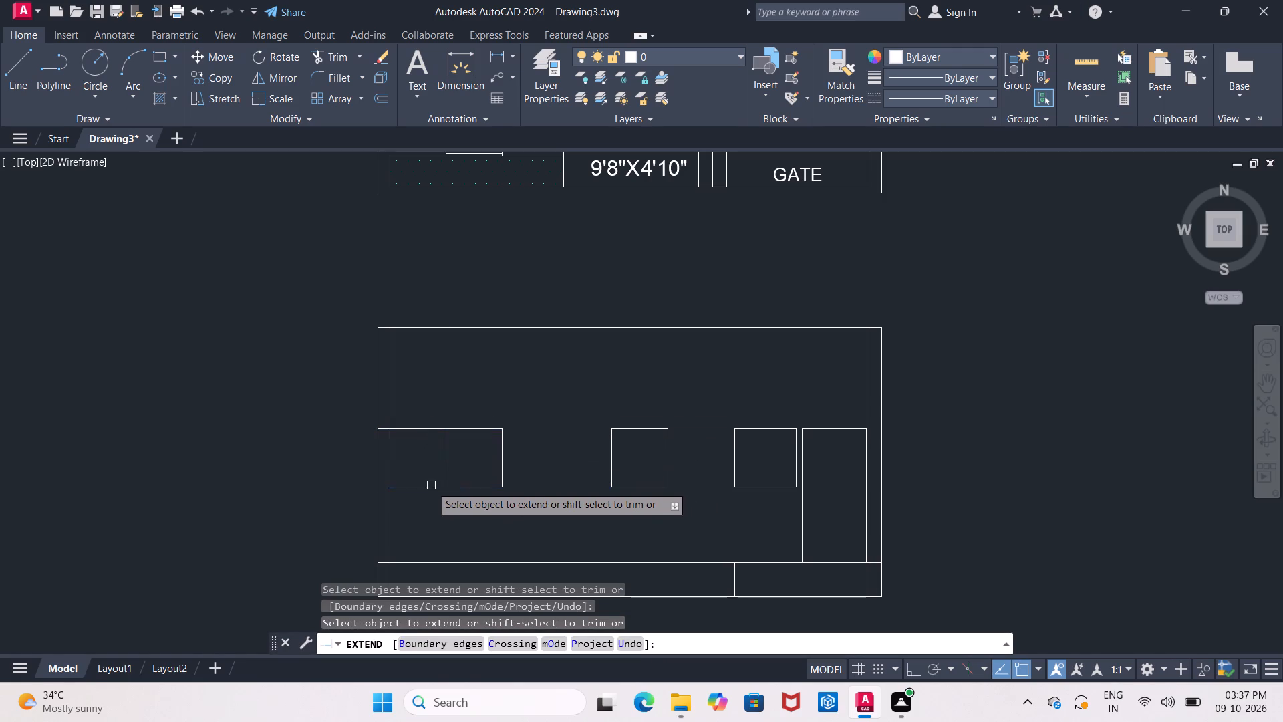
click(431, 485)
key(Escape)
Trim the extended edges between the leftmost window and the inner wall line, keeping only the short pieces within the wall thickness.
text(TR)
key(Return)
key(Return)
drag(420, 404, 414, 426)
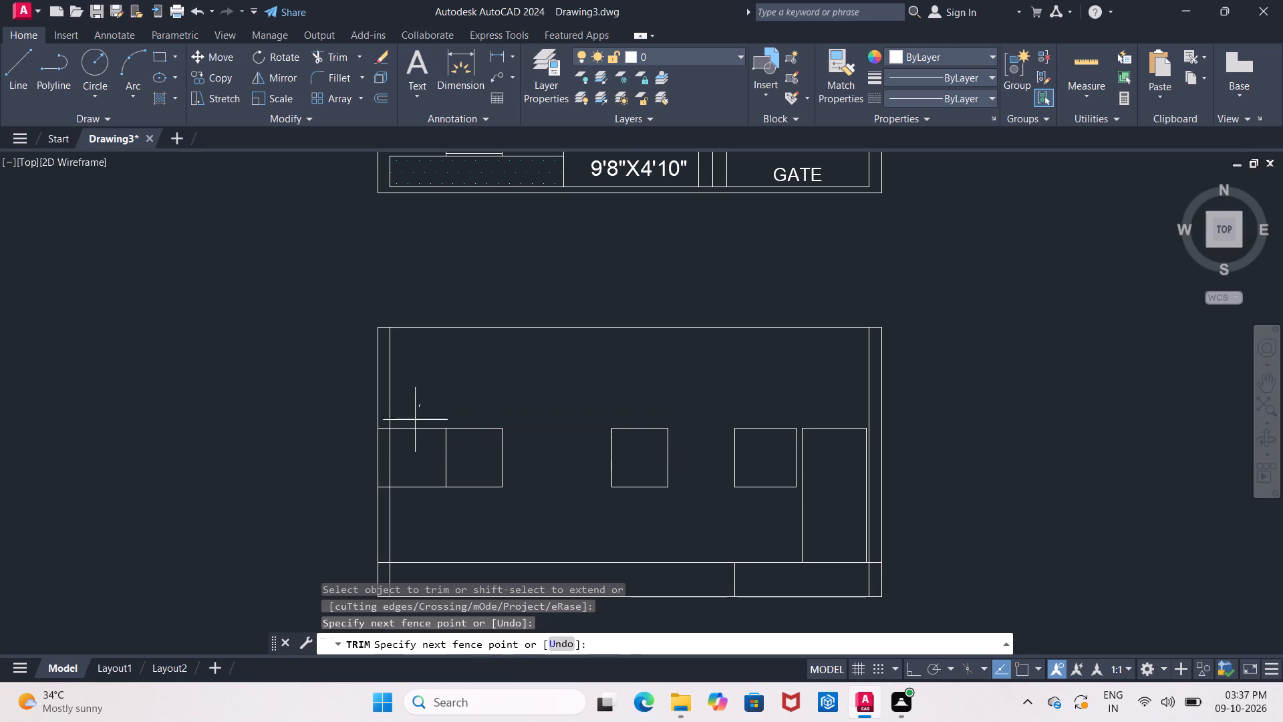
drag(414, 426, 412, 501)
middle_drag(424, 497, 317, 460)
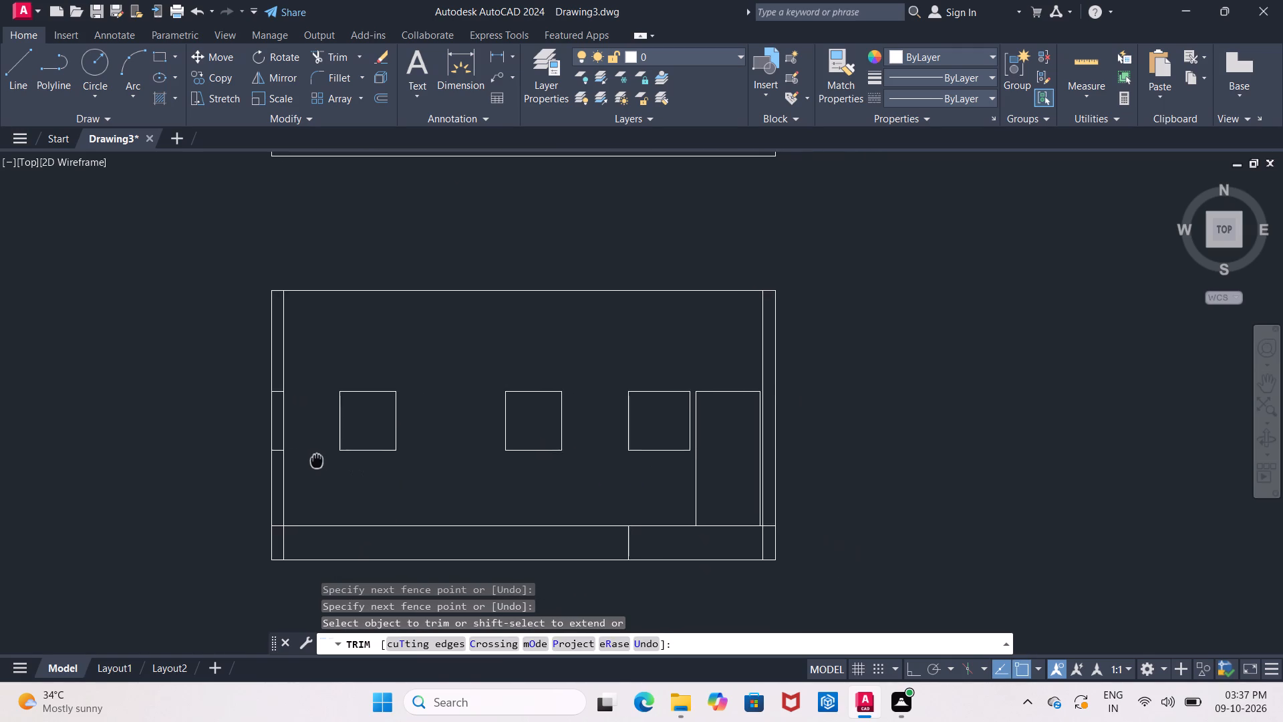
middle_drag(317, 460, 283, 475)
middle_drag(468, 491, 355, 493)
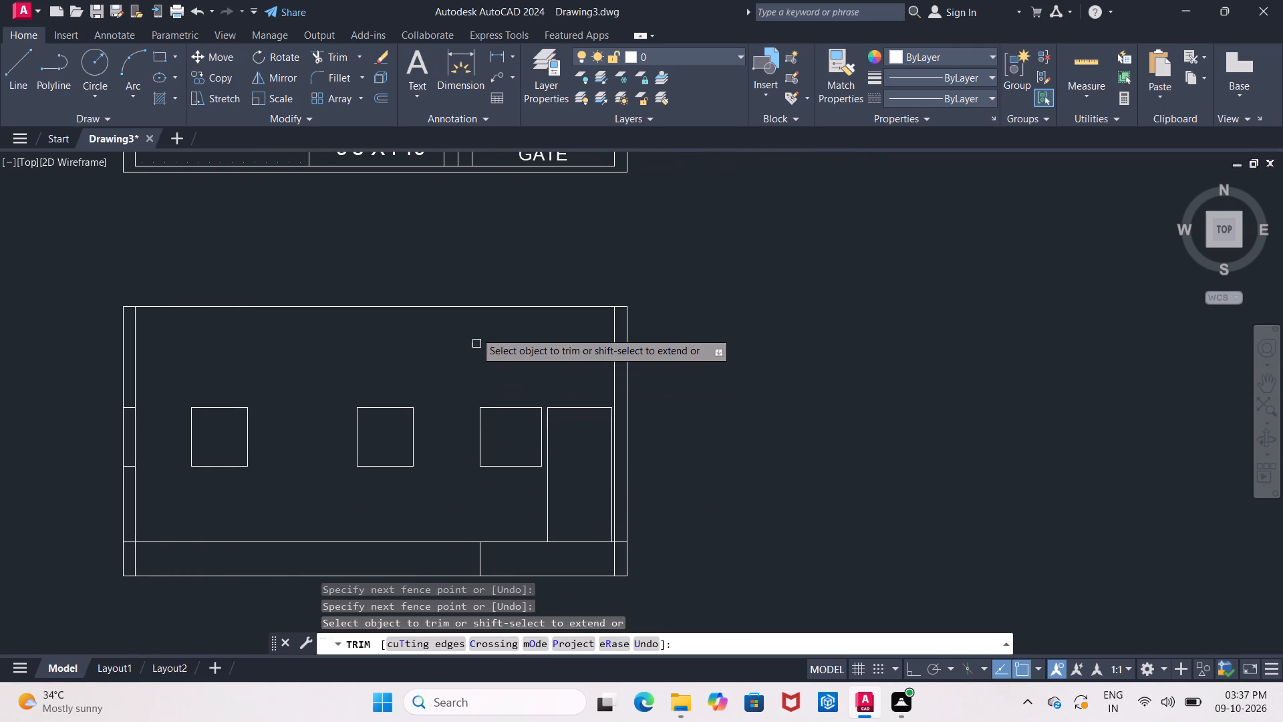
key(Escape)
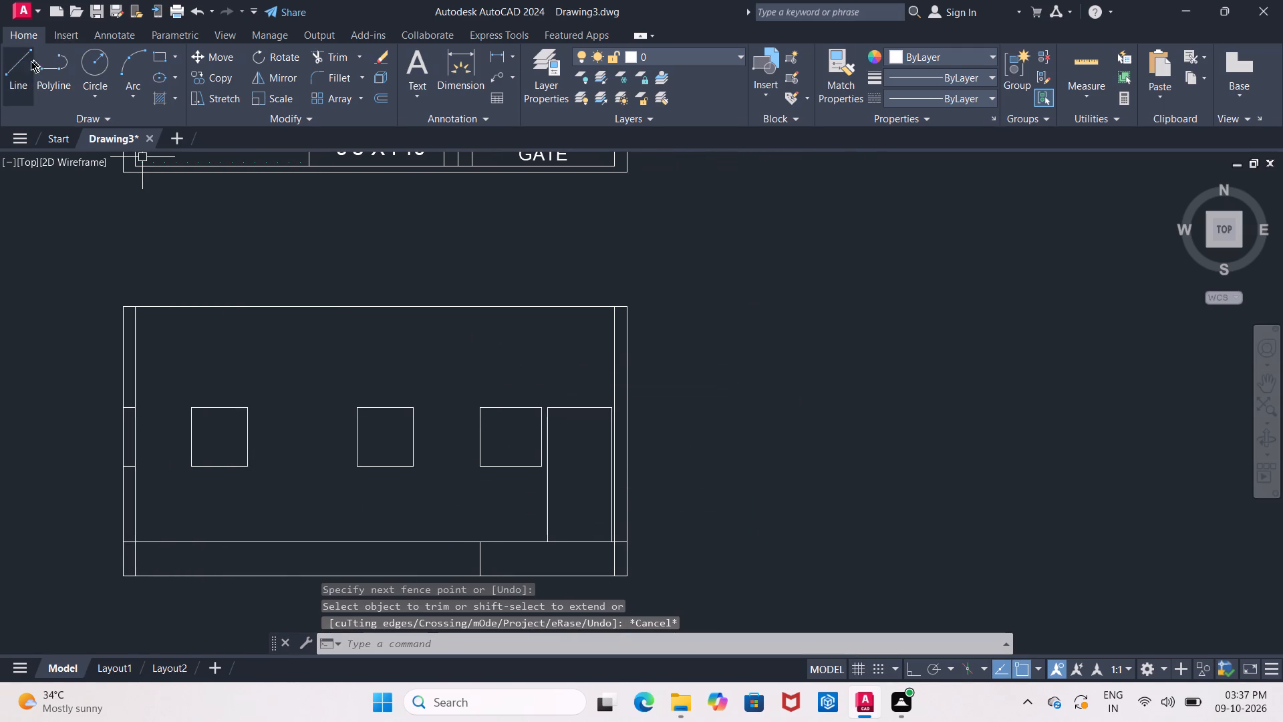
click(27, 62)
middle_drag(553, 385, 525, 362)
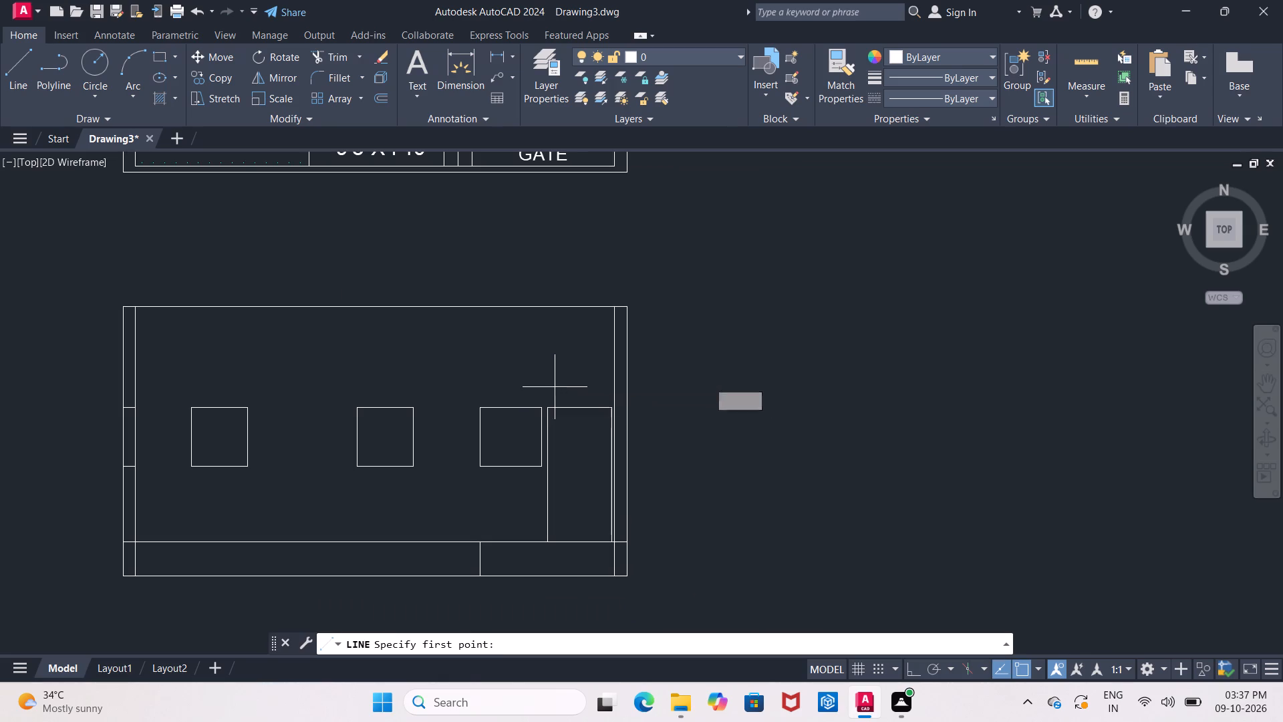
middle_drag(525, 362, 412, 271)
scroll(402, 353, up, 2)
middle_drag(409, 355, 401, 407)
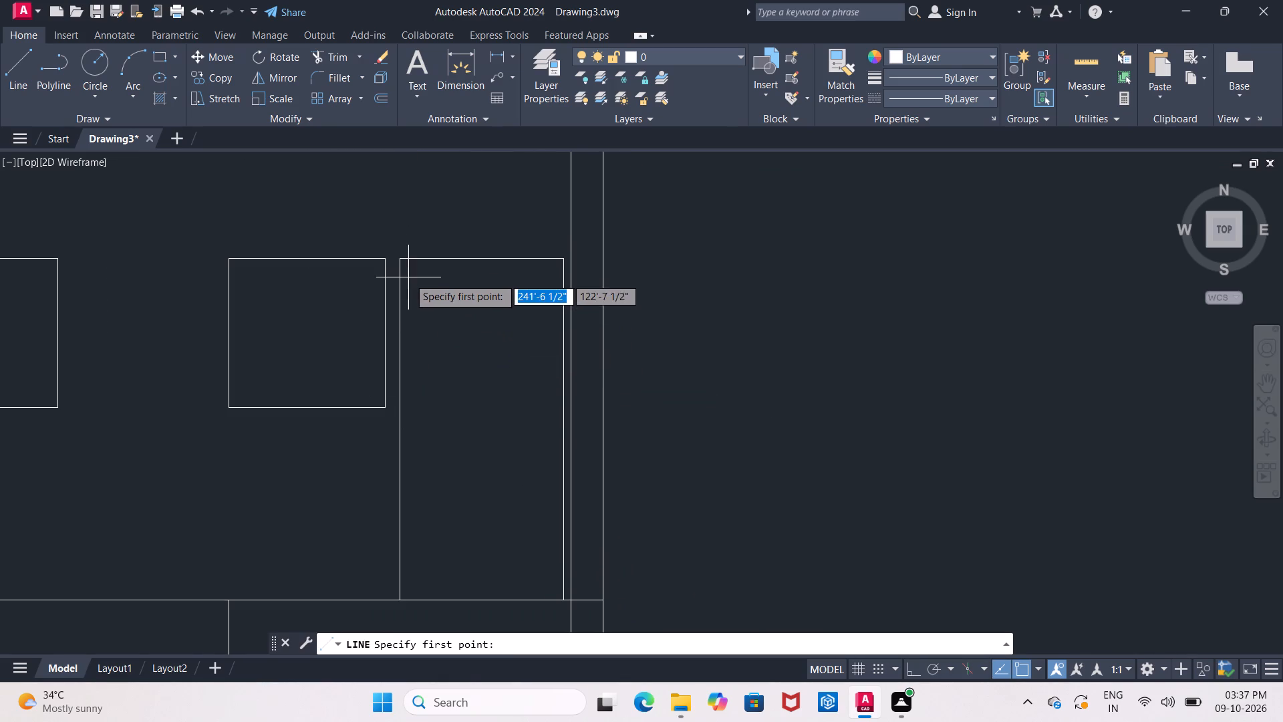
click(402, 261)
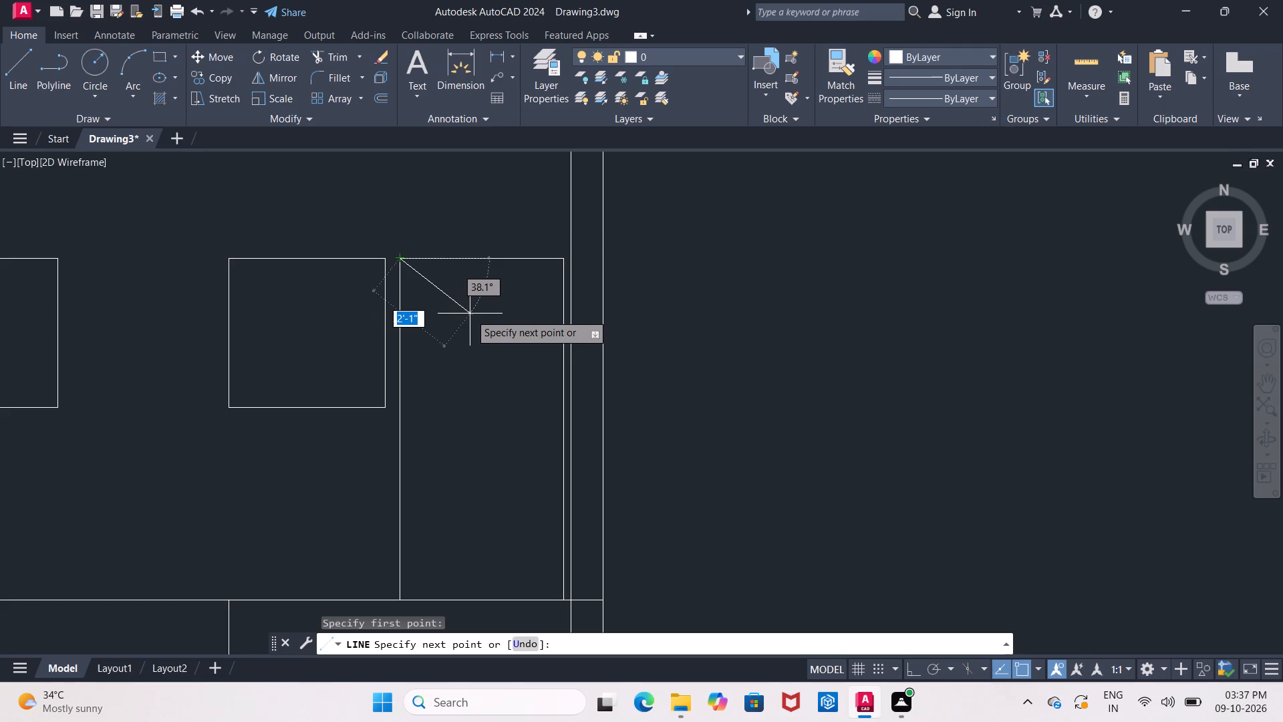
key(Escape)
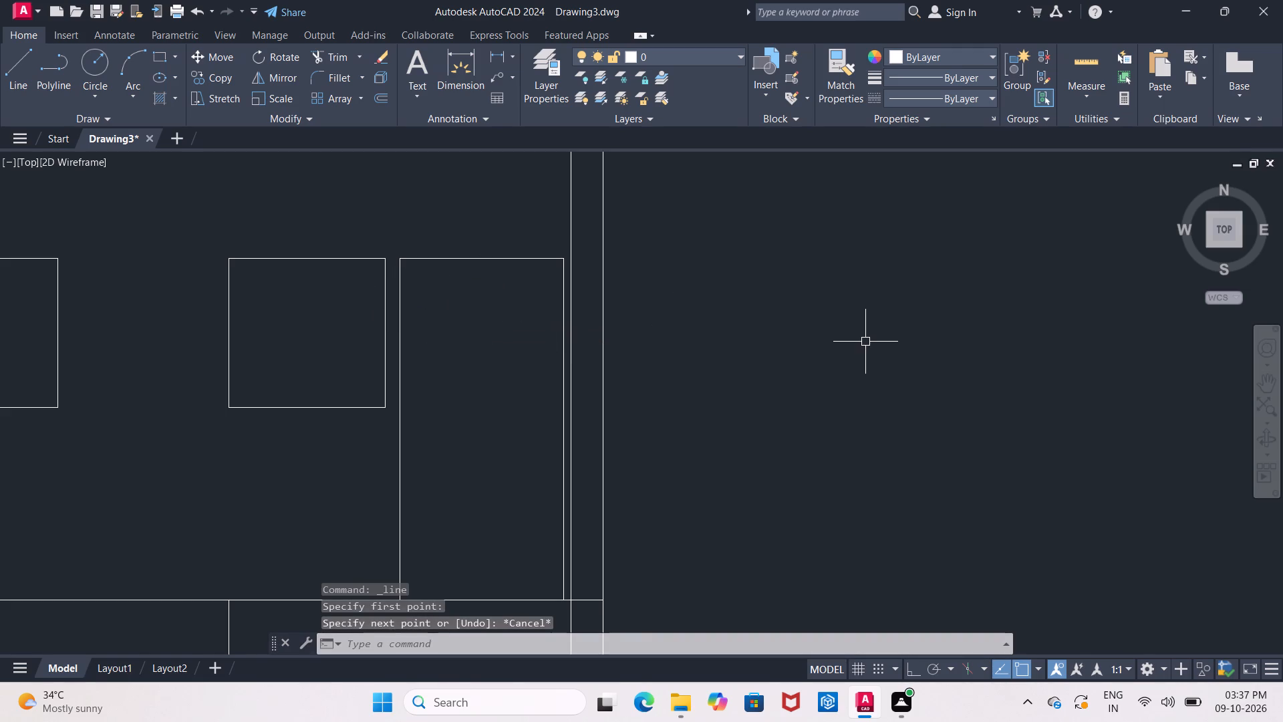
Measure the width of the tall opening along its top edge with a linear dimension.
click(490, 57)
click(396, 263)
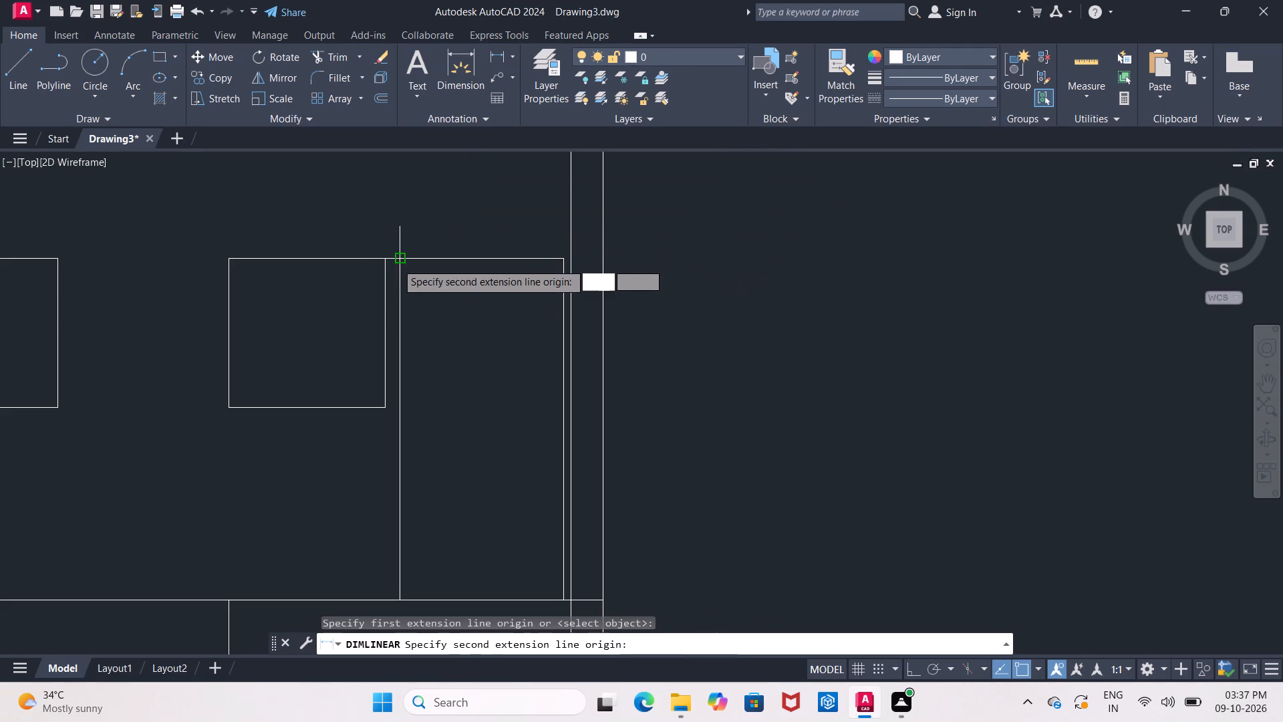
click(565, 259)
key(Escape)
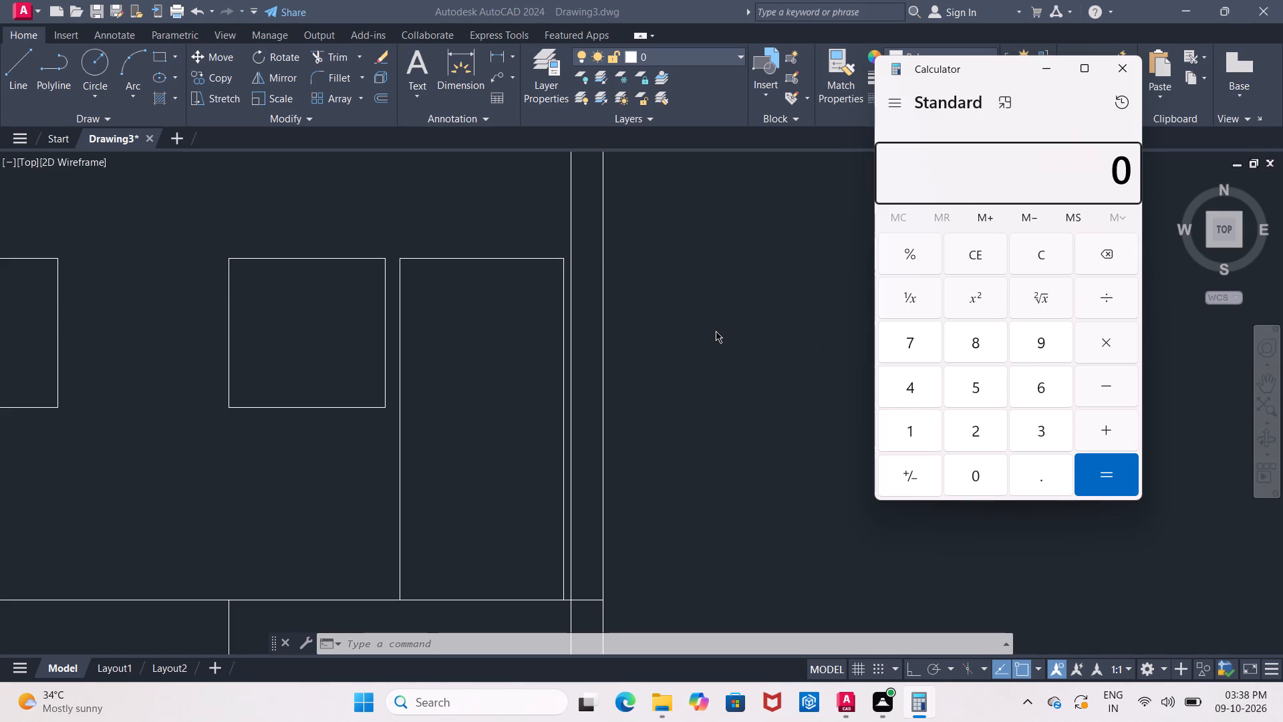
Divide 3.10 by 2 in Calculator, and return to the AutoCAD drawing.
text(3.10/)
key(2)
key(Return)
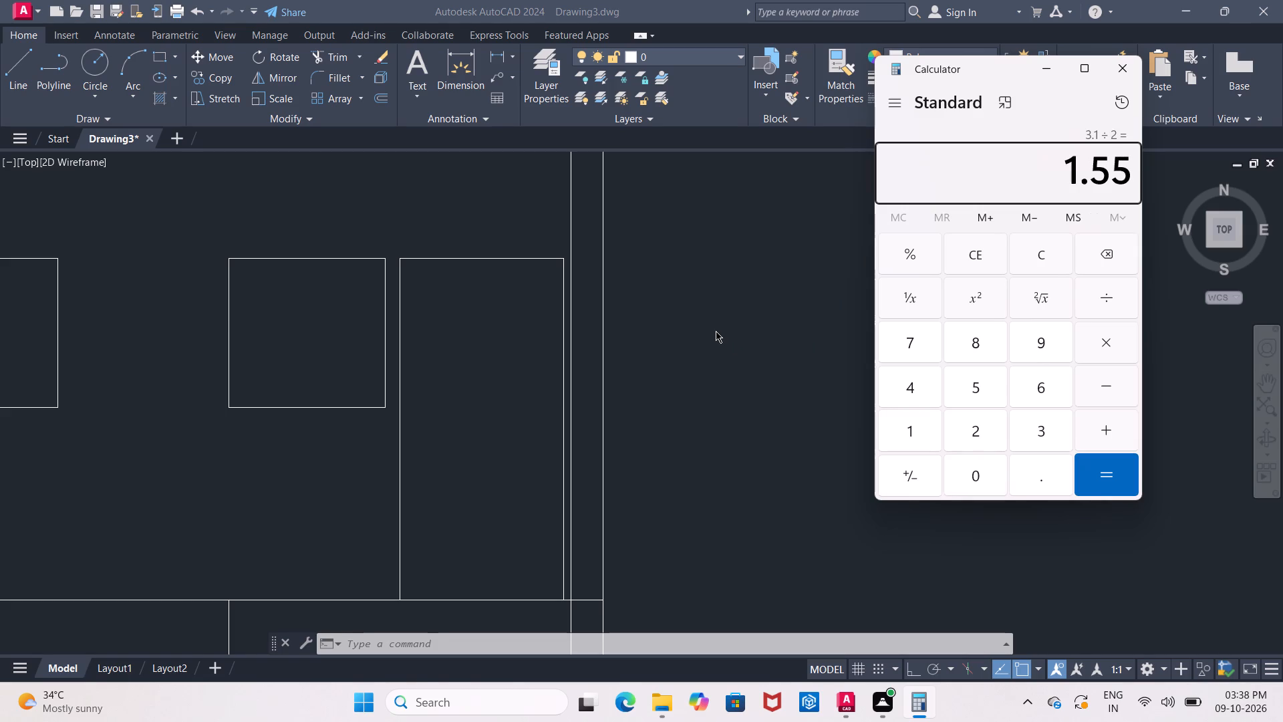
click(1119, 65)
key(Escape)
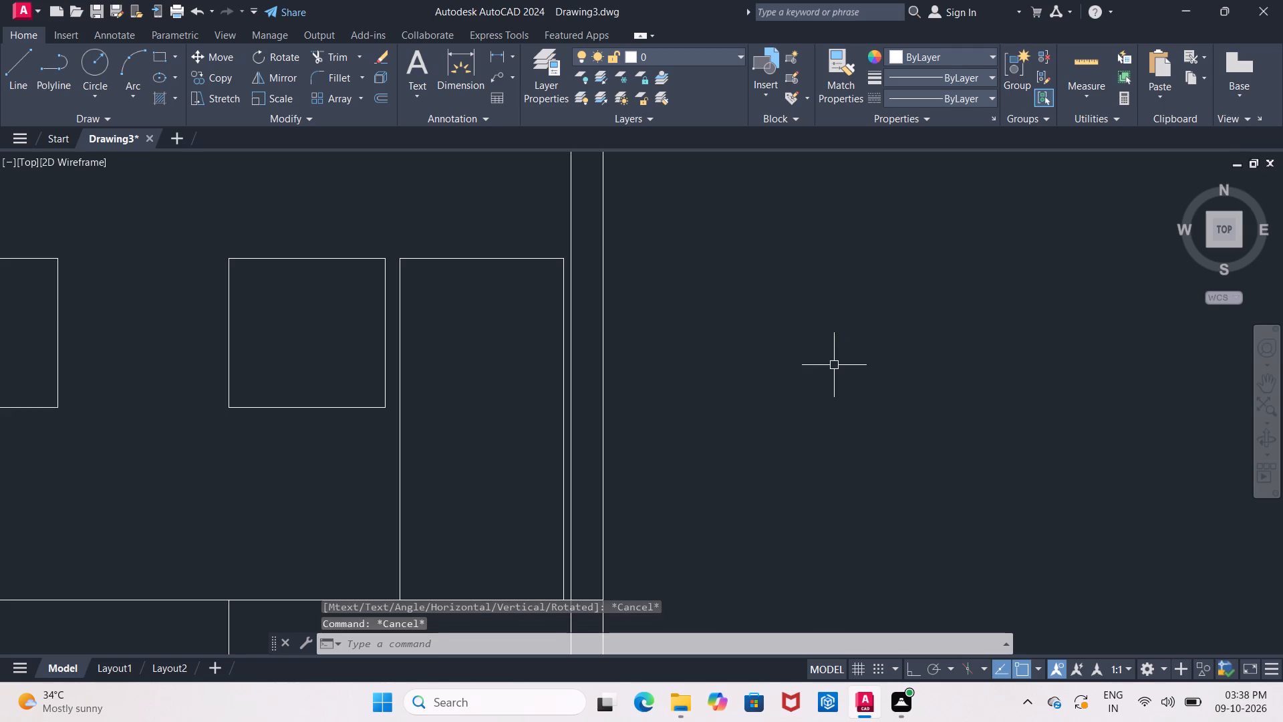
Offset the tall opening's two vertical side lines inward by 1'5".
key(o)
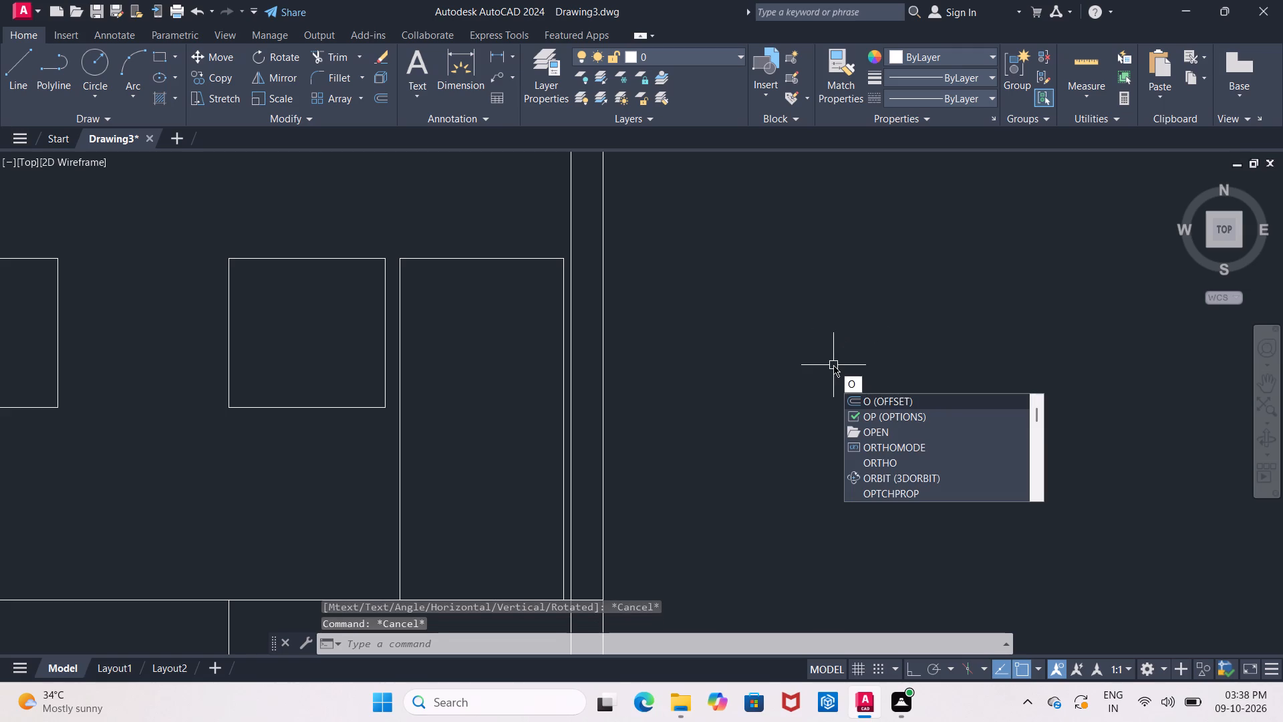
key(e)
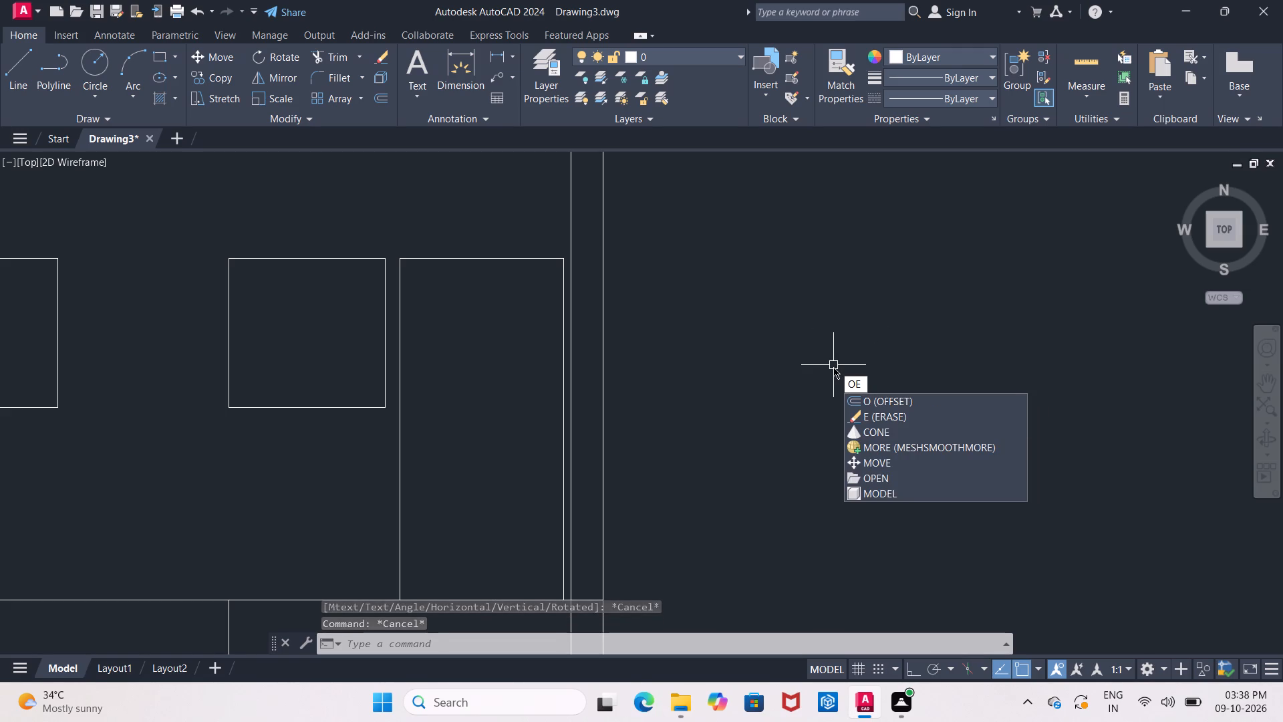
key(BackSpace)
key(Return)
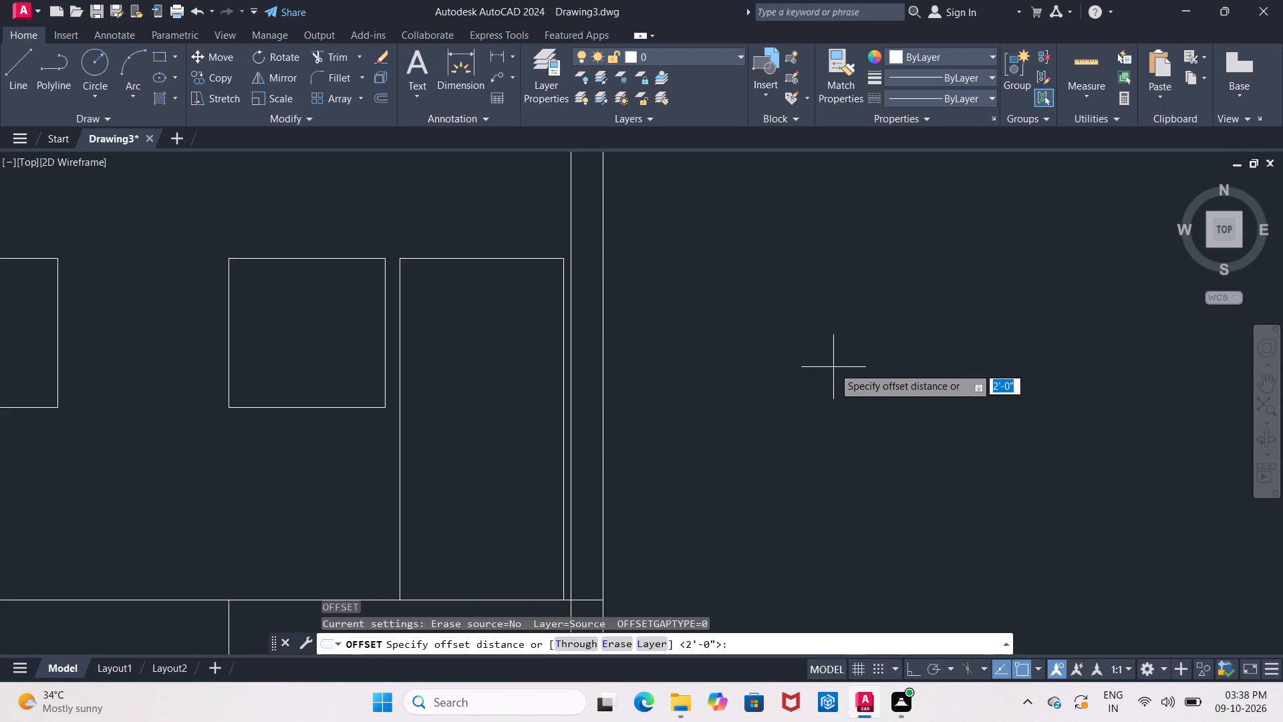
key(1)
key(apostrophe)
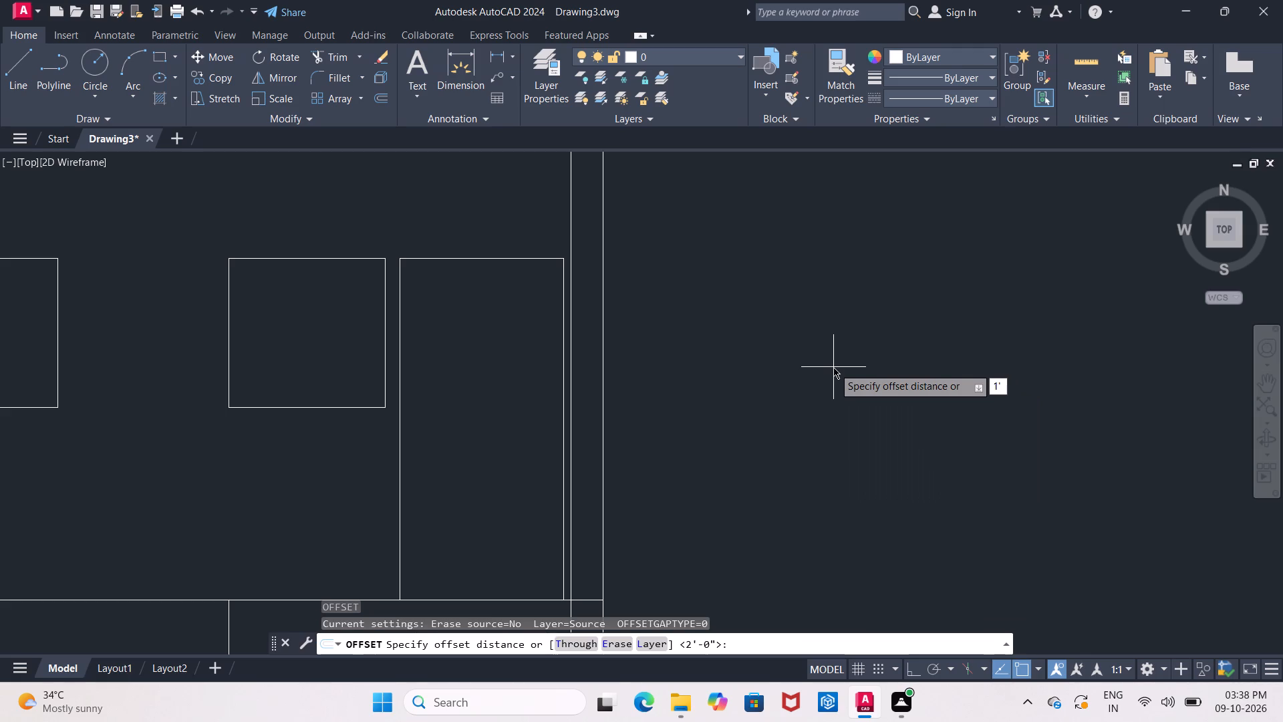
key(5)
key(shift+quotedbl)
key(Return)
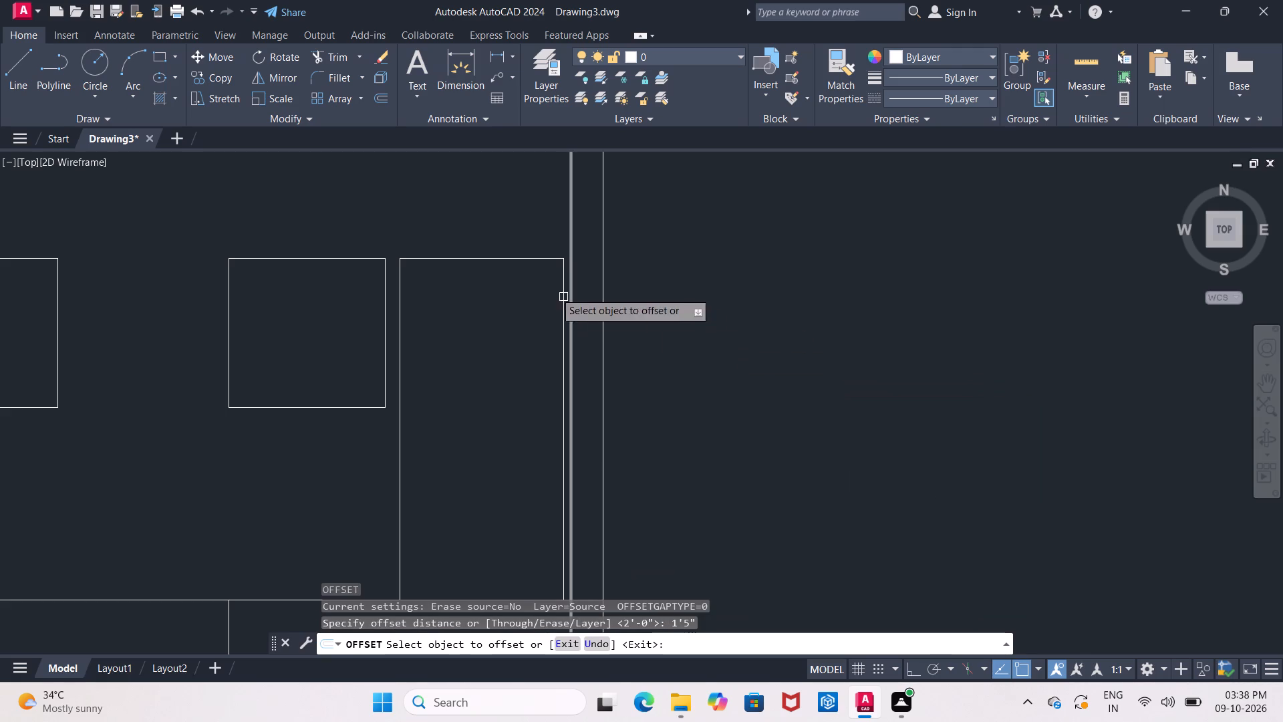
click(402, 326)
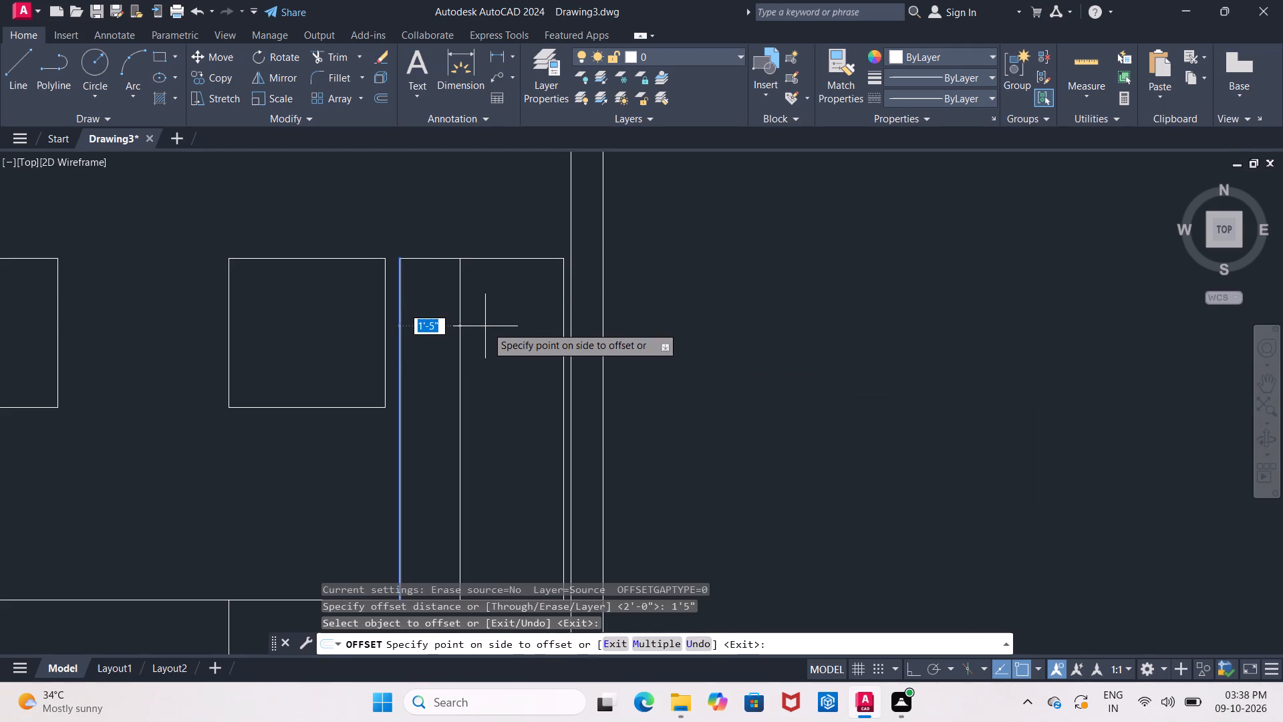
click(488, 326)
click(563, 338)
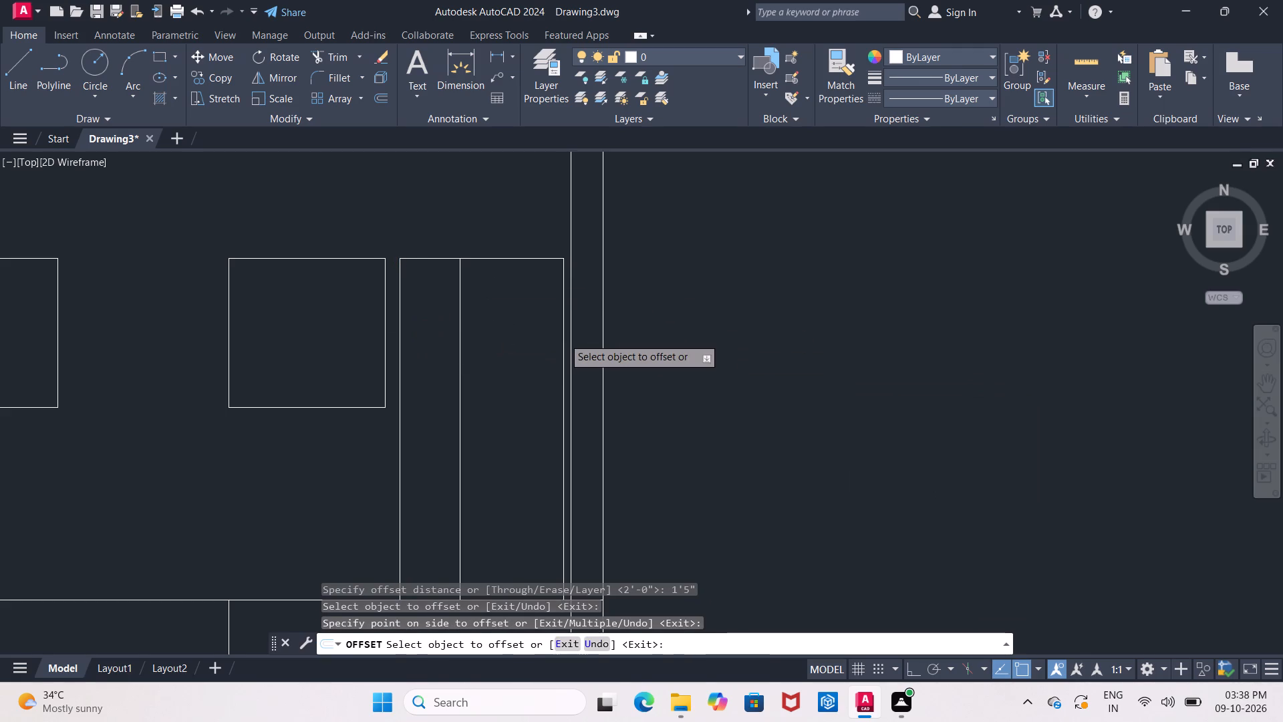
click(487, 336)
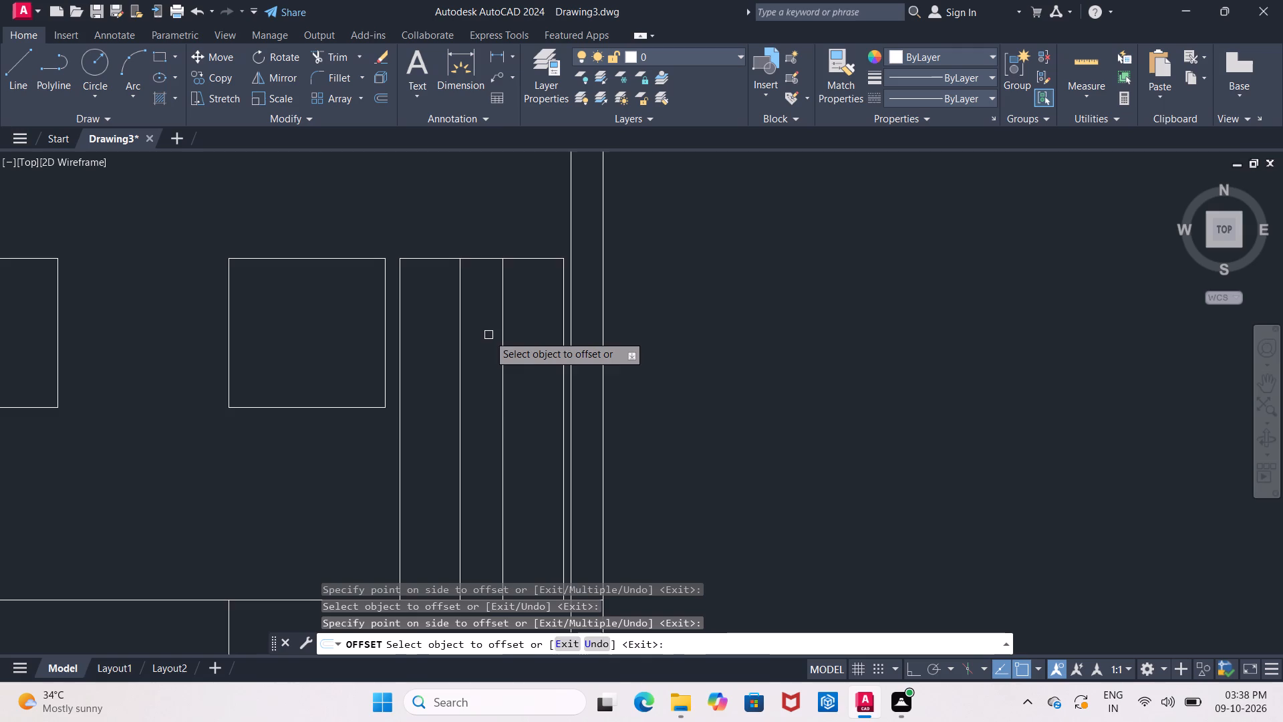
Offset the tall opening's top edge downward and the base band's upper line upward by 1'5" each.
scroll(488, 335, down, 1)
middle_drag(506, 340, 548, 335)
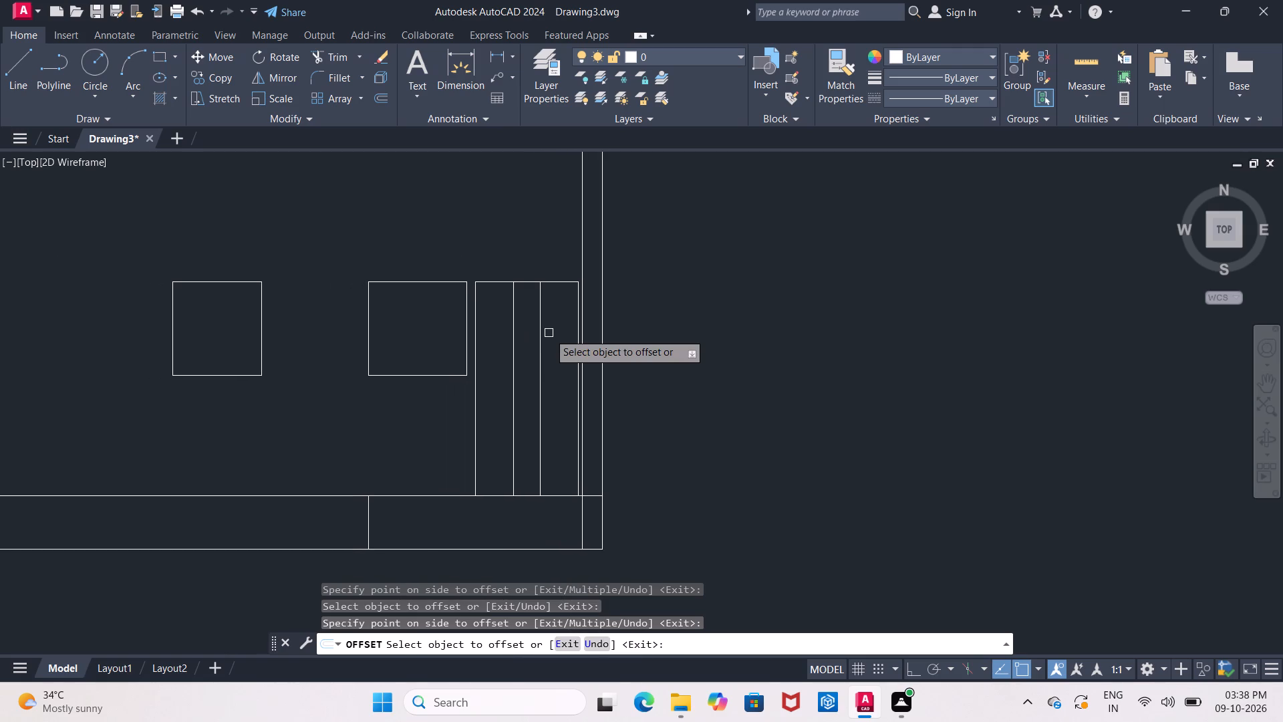
click(561, 282)
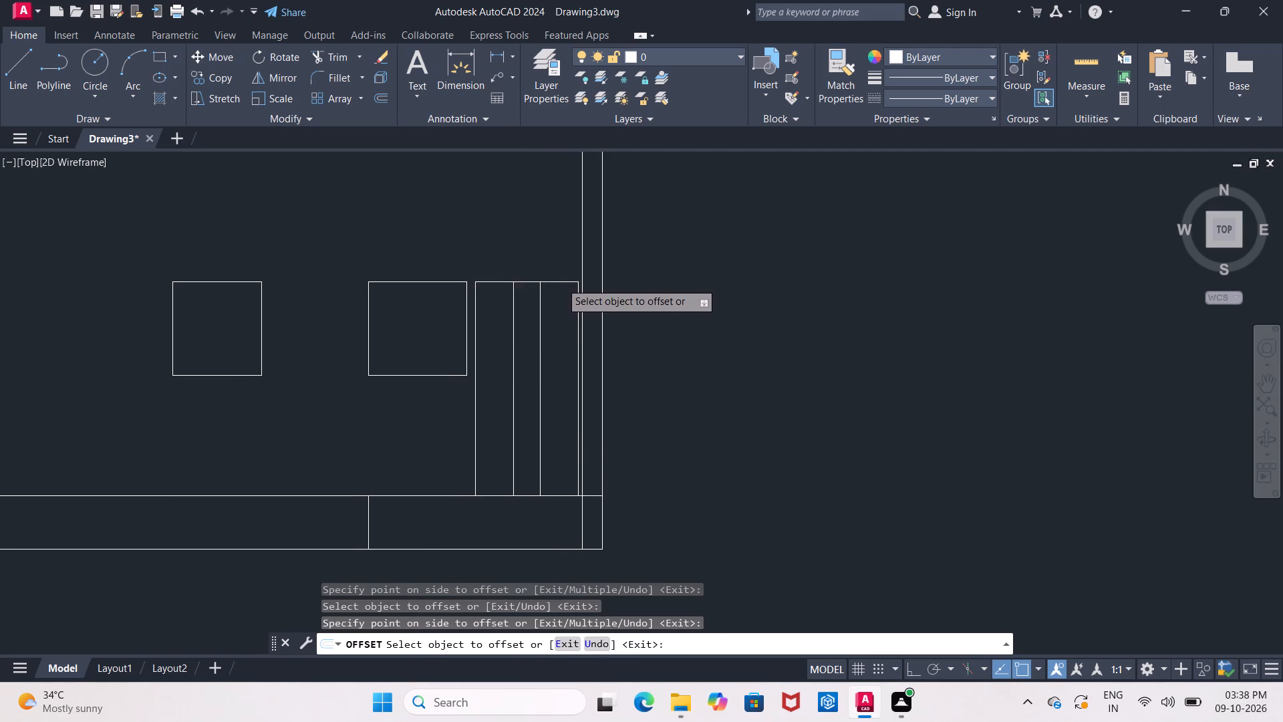
click(558, 308)
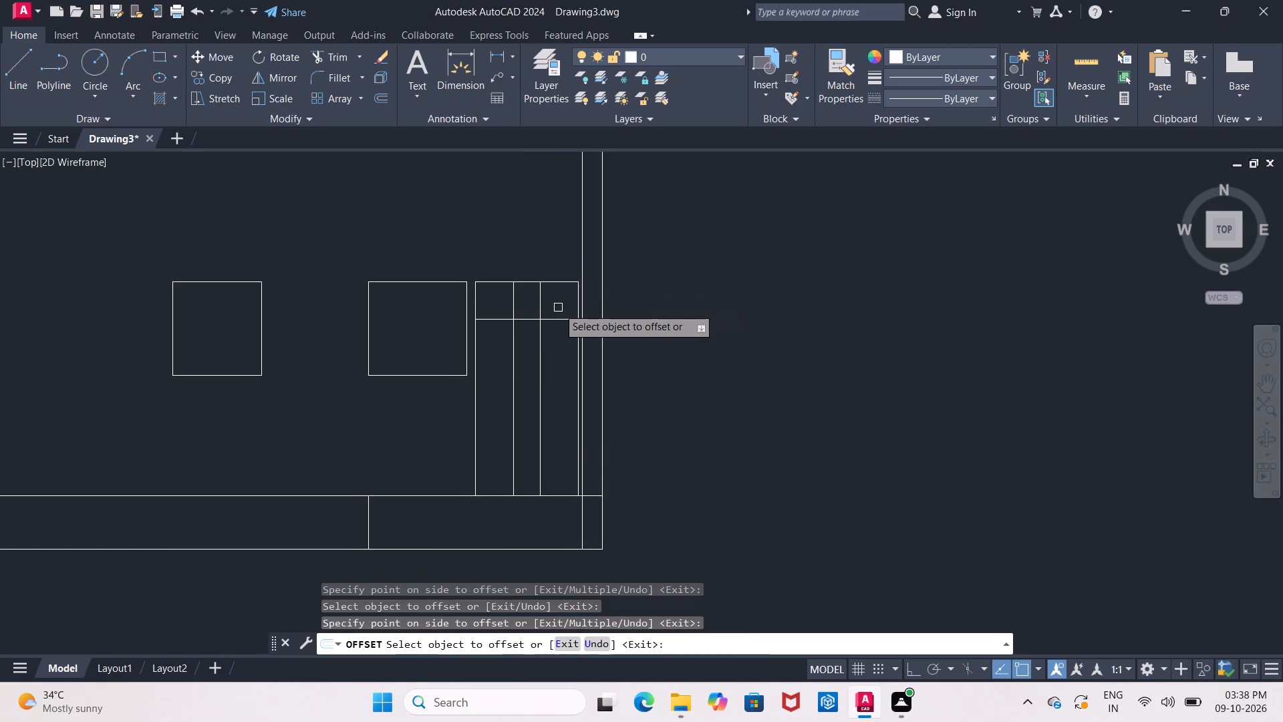
key(Escape)
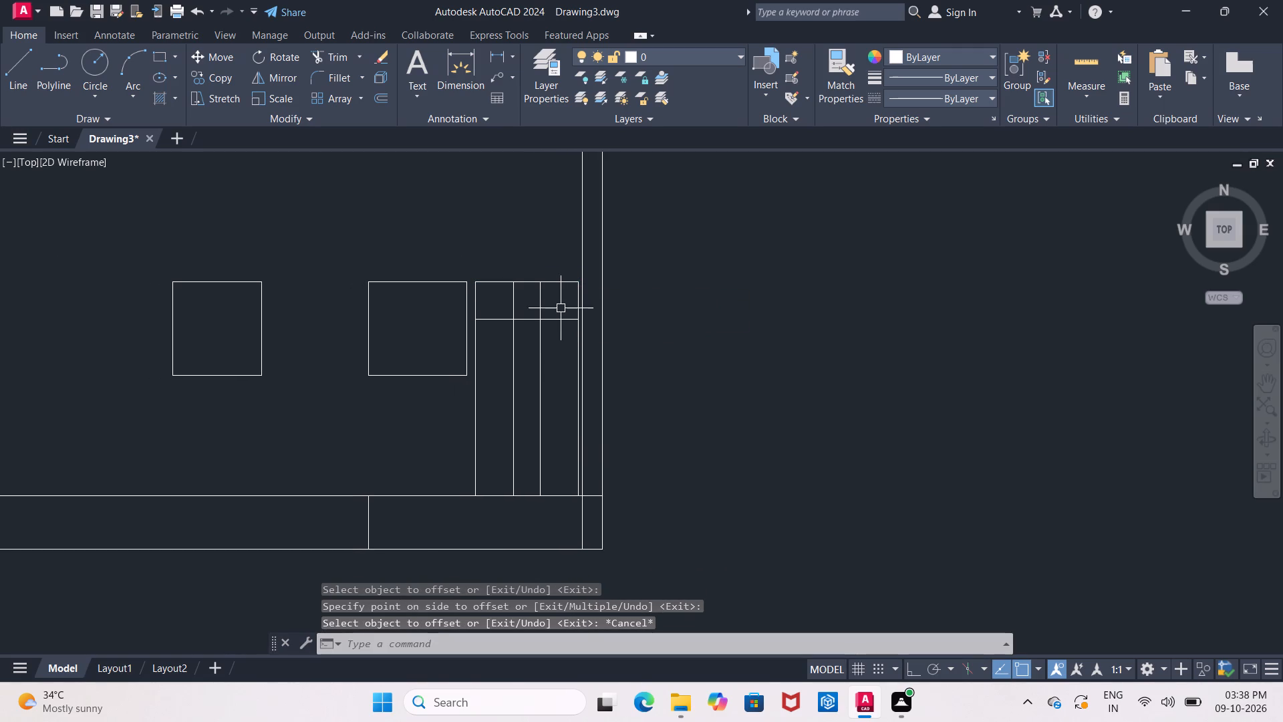
key(Escape)
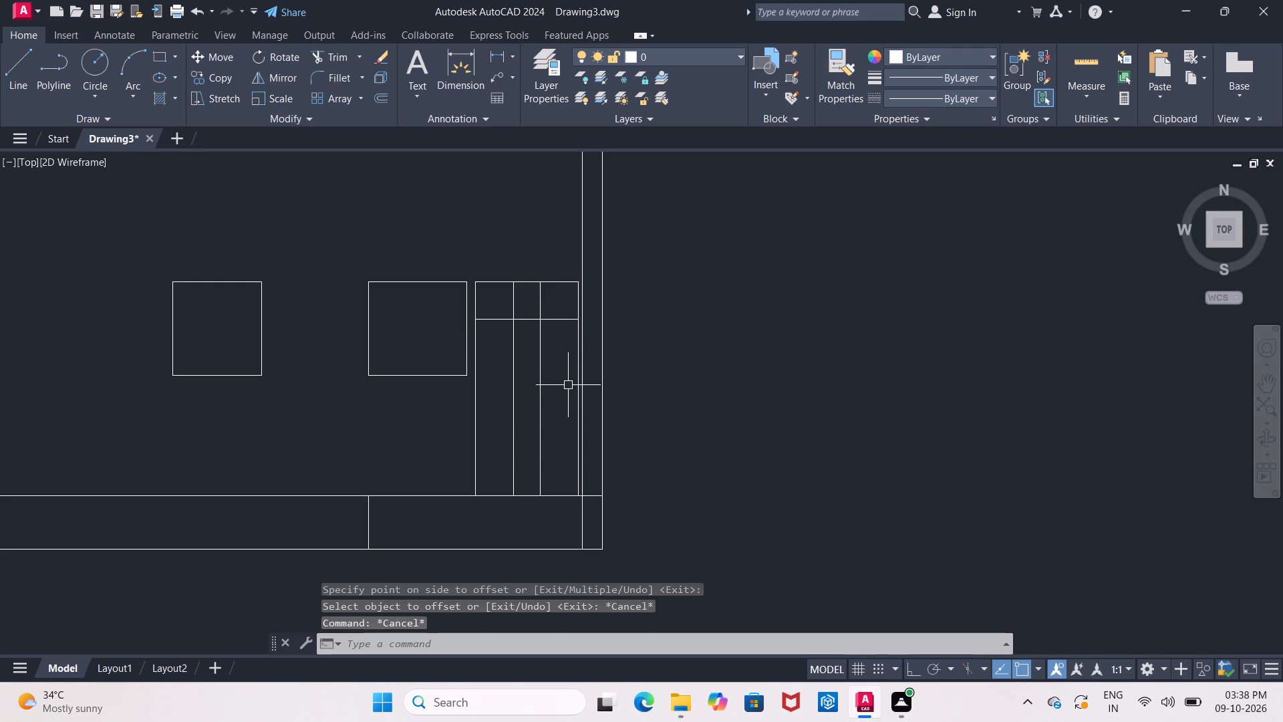
key(Return)
key(Return)
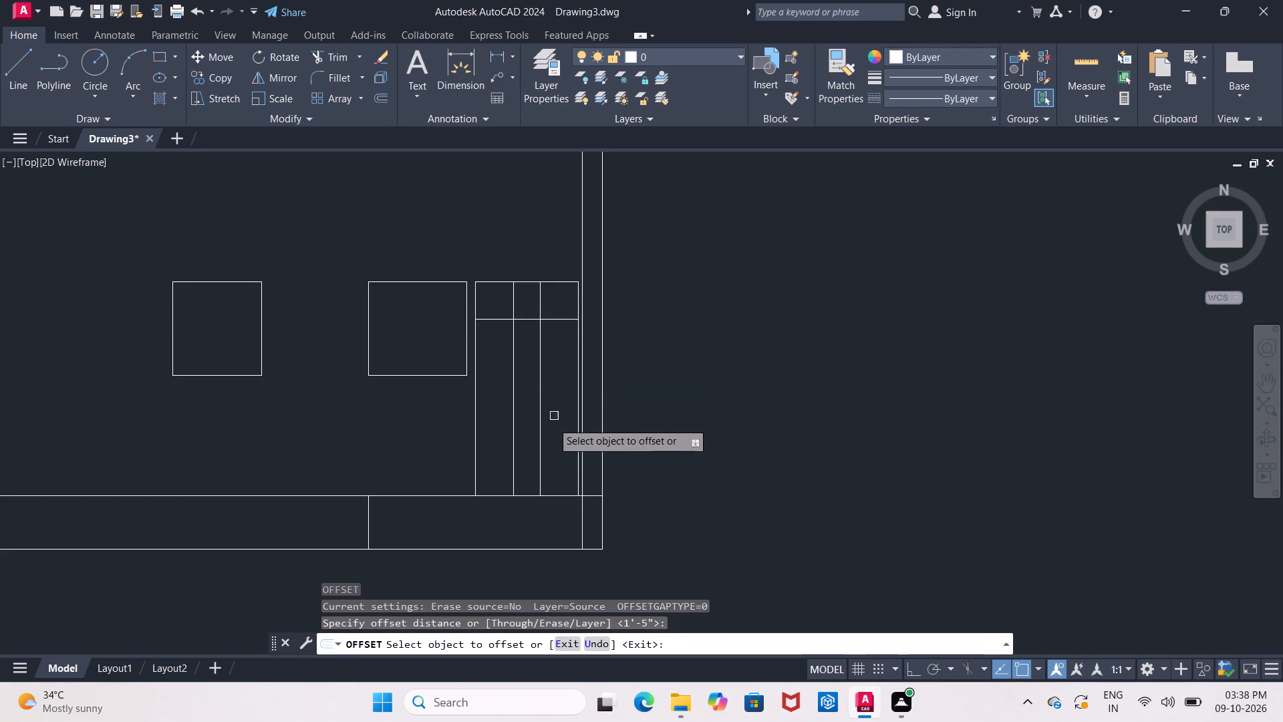
click(563, 494)
click(571, 447)
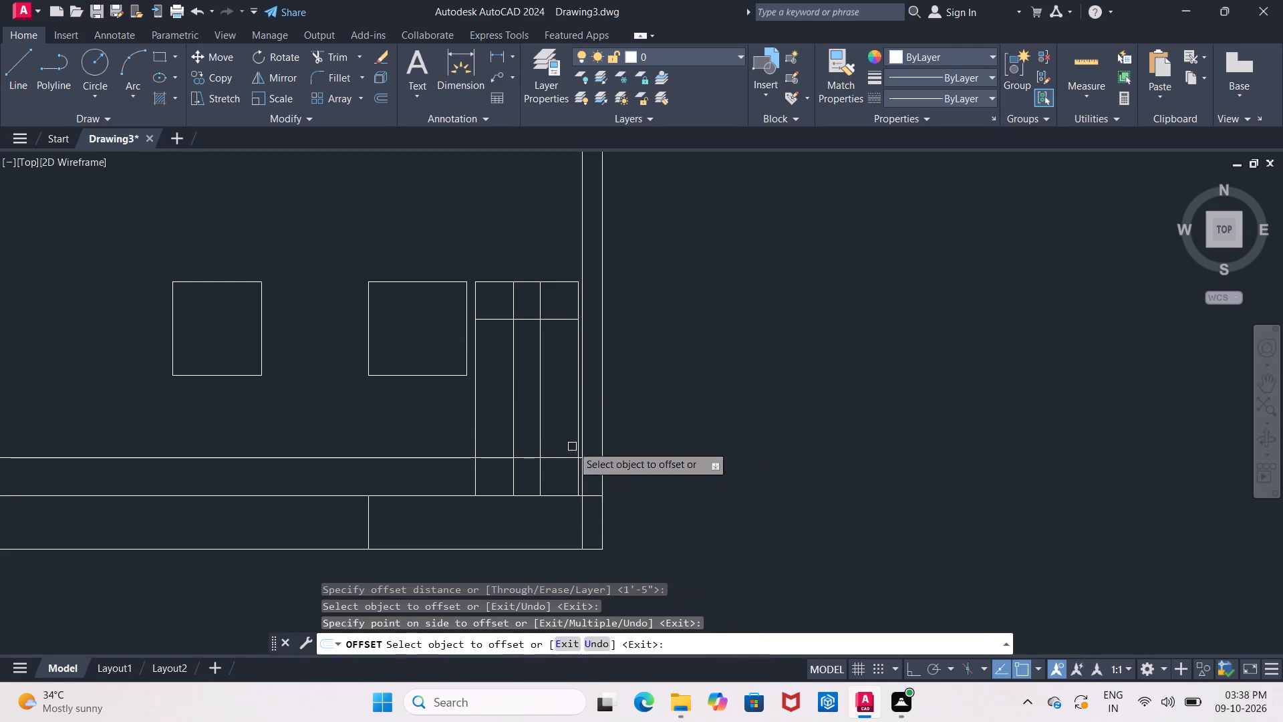
key(Escape)
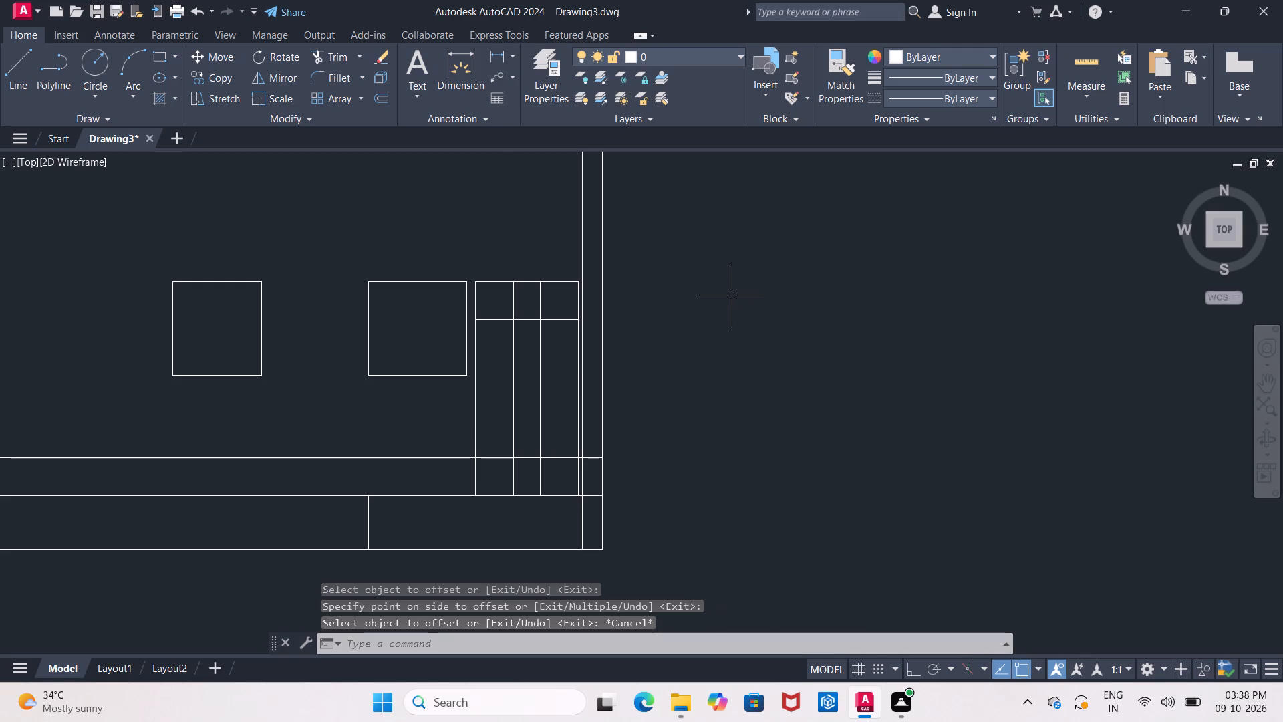
Draw diagonal lines joining the tall opening's two upper corners to the nearest intersections of the inset lines.
click(28, 69)
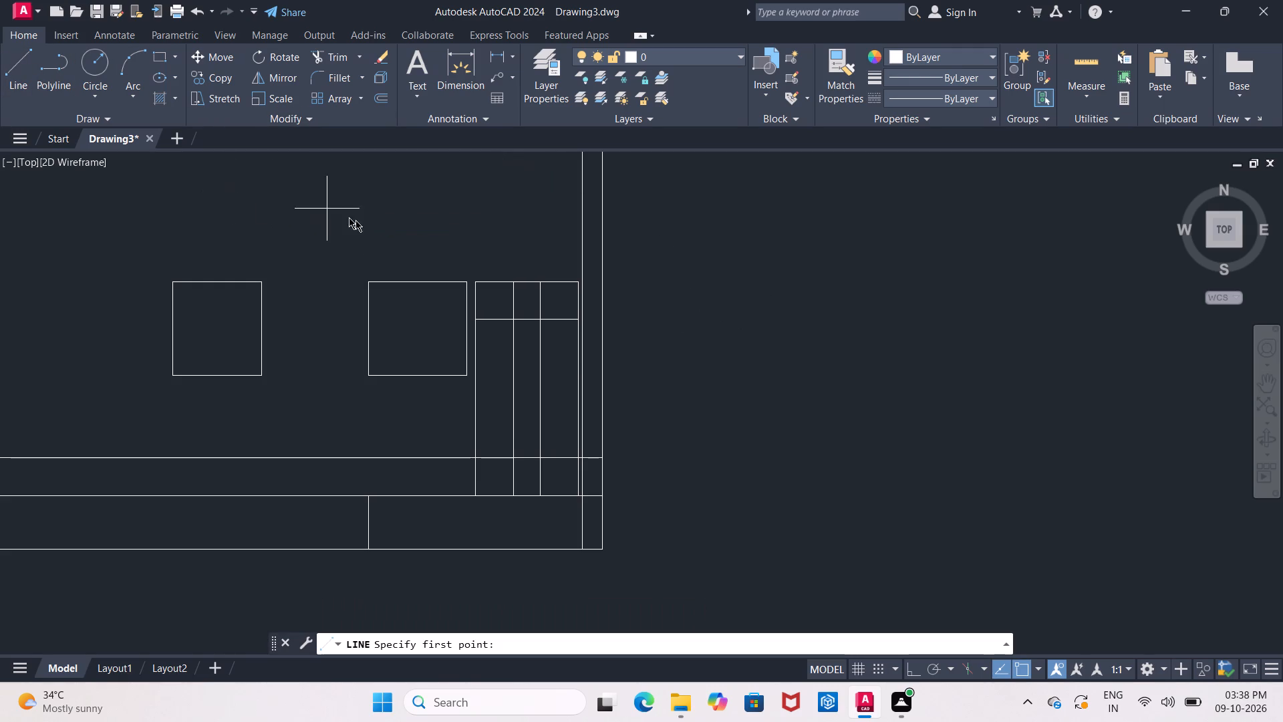
middle_drag(515, 271, 450, 229)
scroll(513, 267, up, 1)
scroll(391, 243, up, 1)
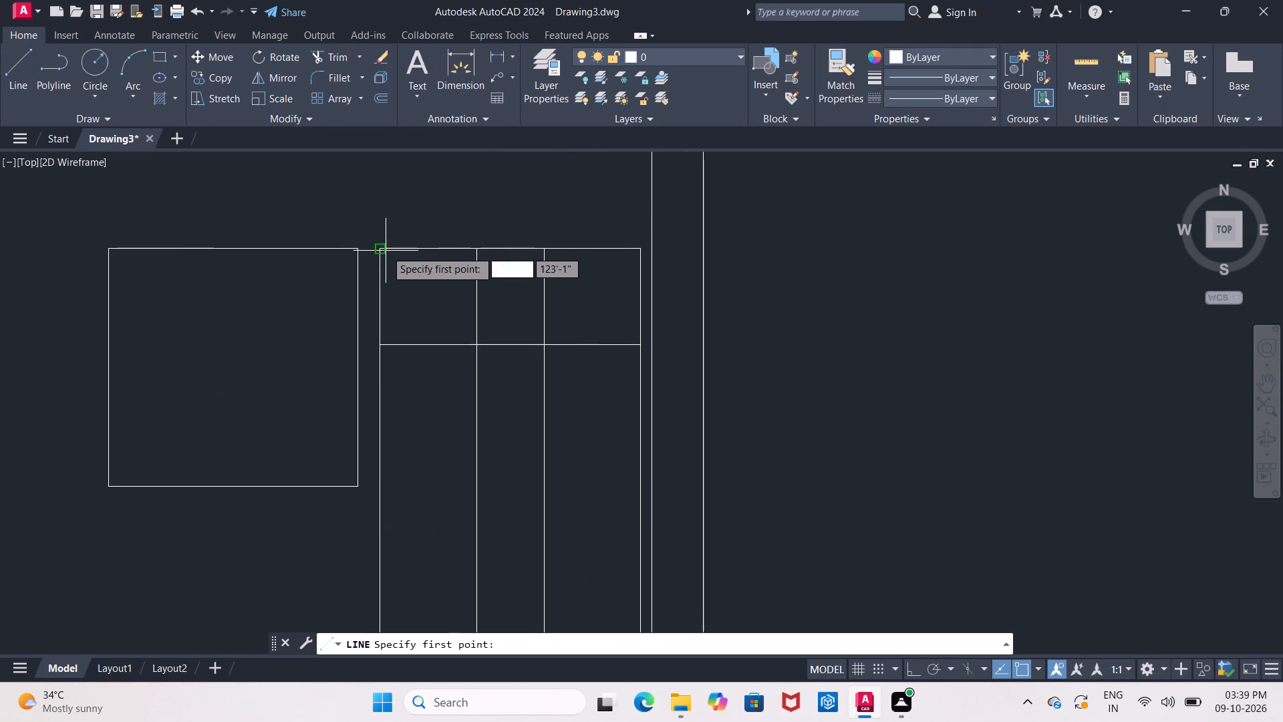
click(379, 250)
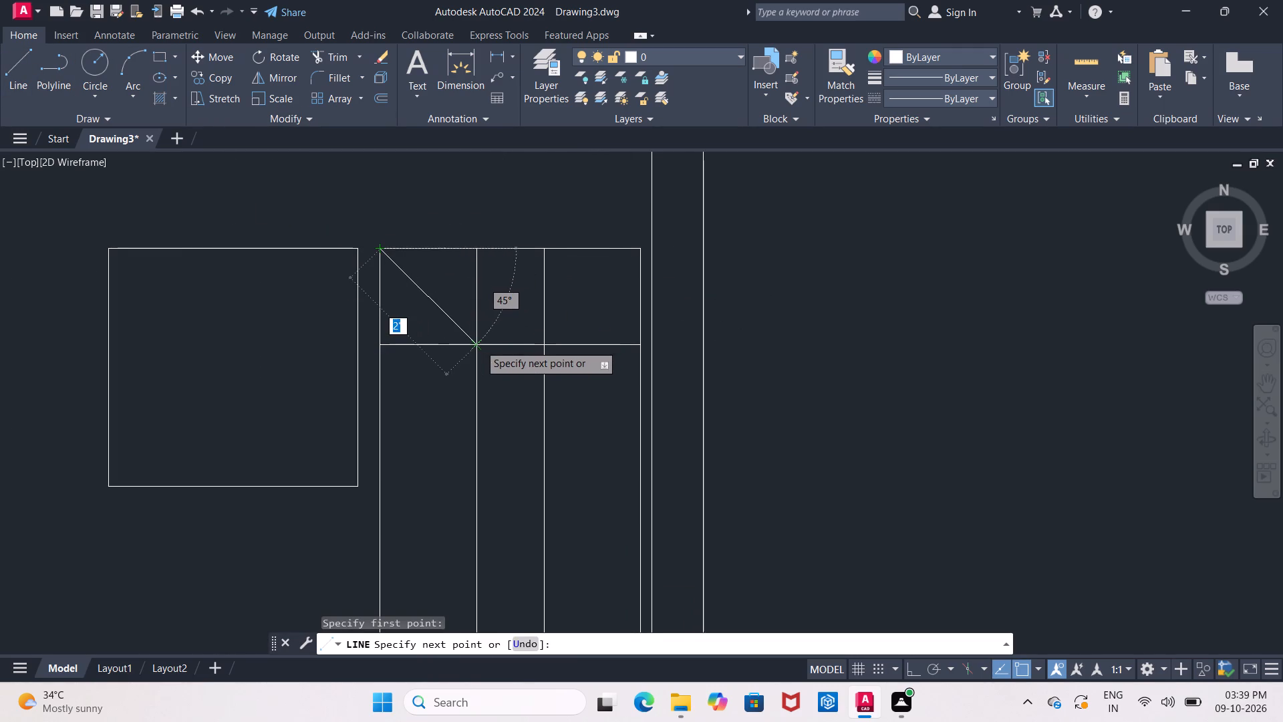
click(477, 344)
key(Escape)
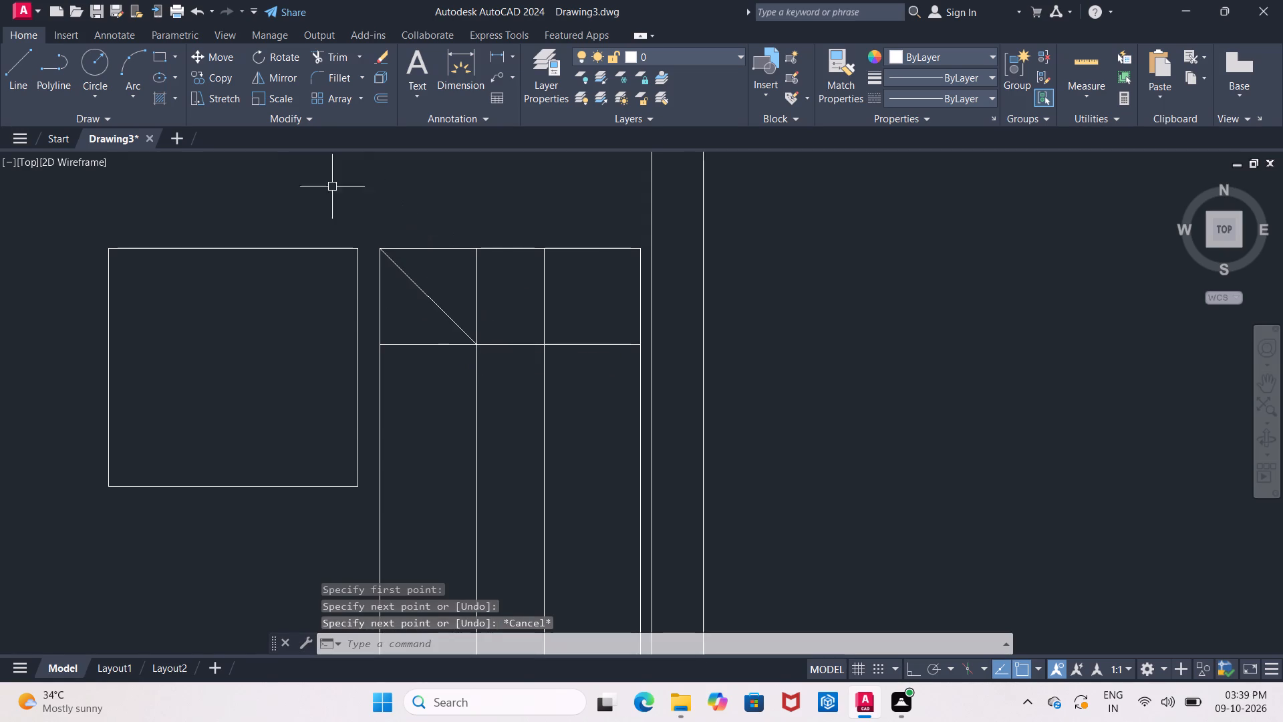
click(29, 69)
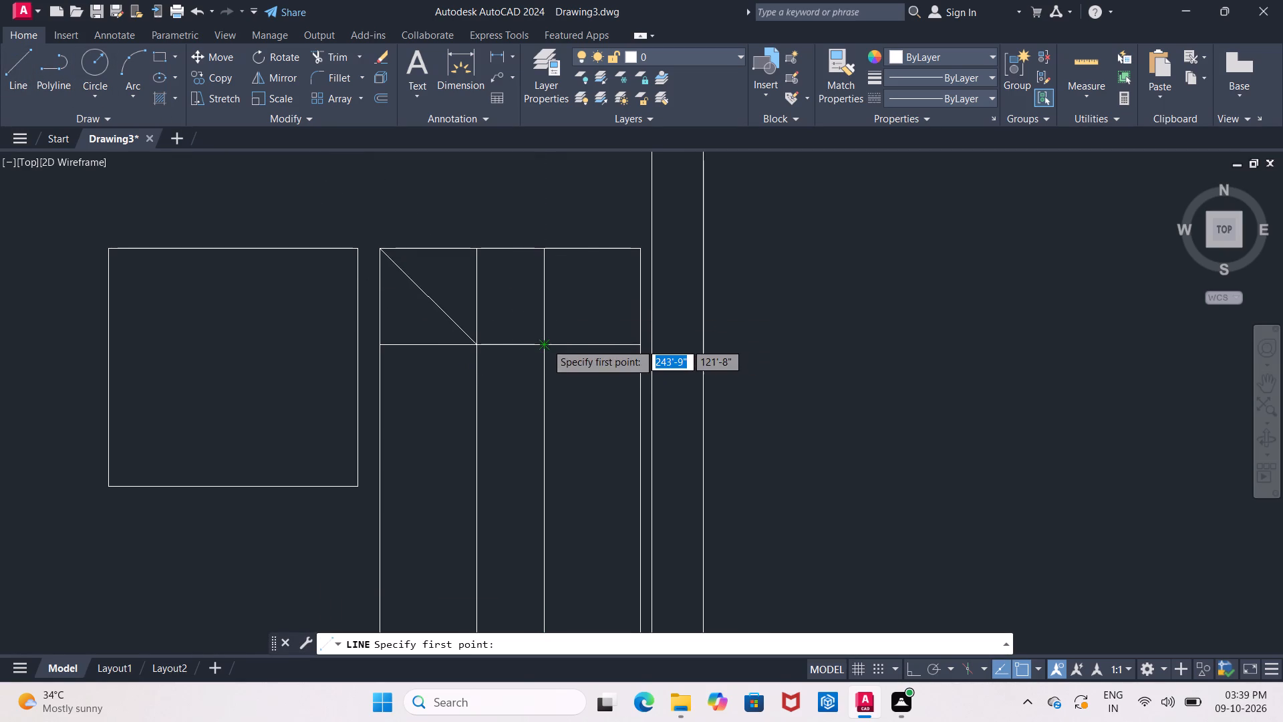
click(546, 343)
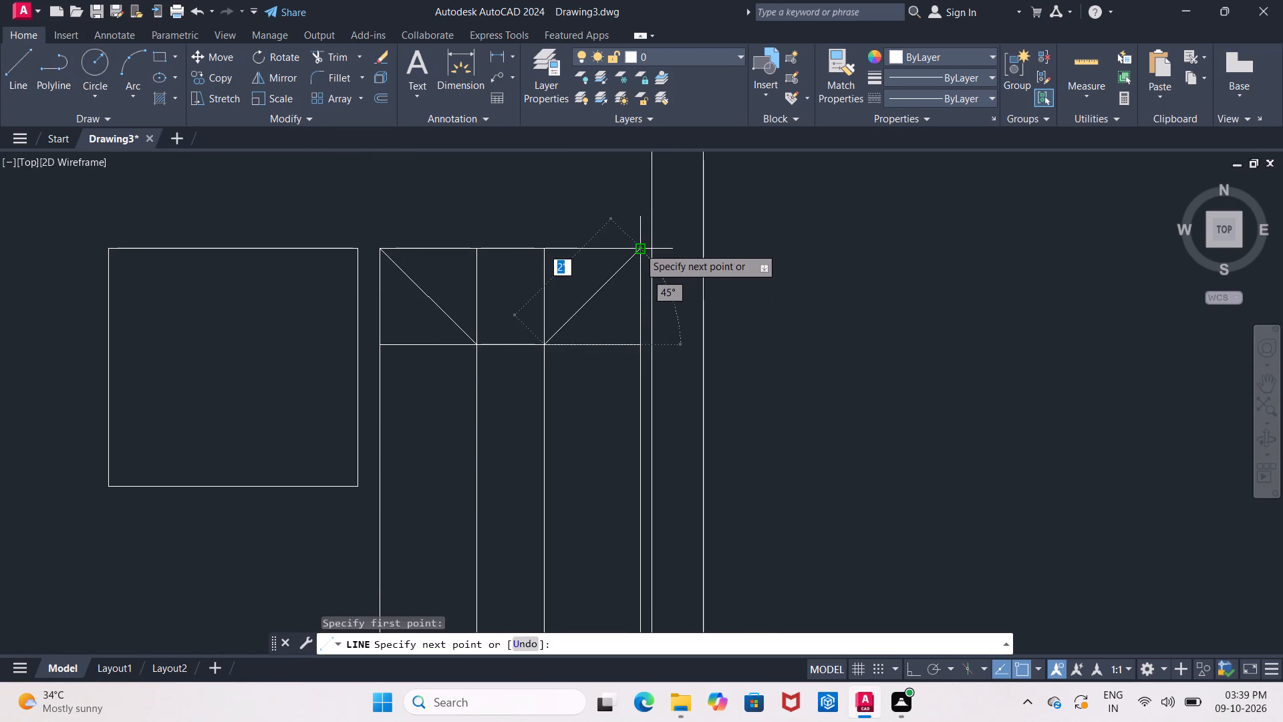
click(639, 247)
middle_drag(616, 268, 652, 144)
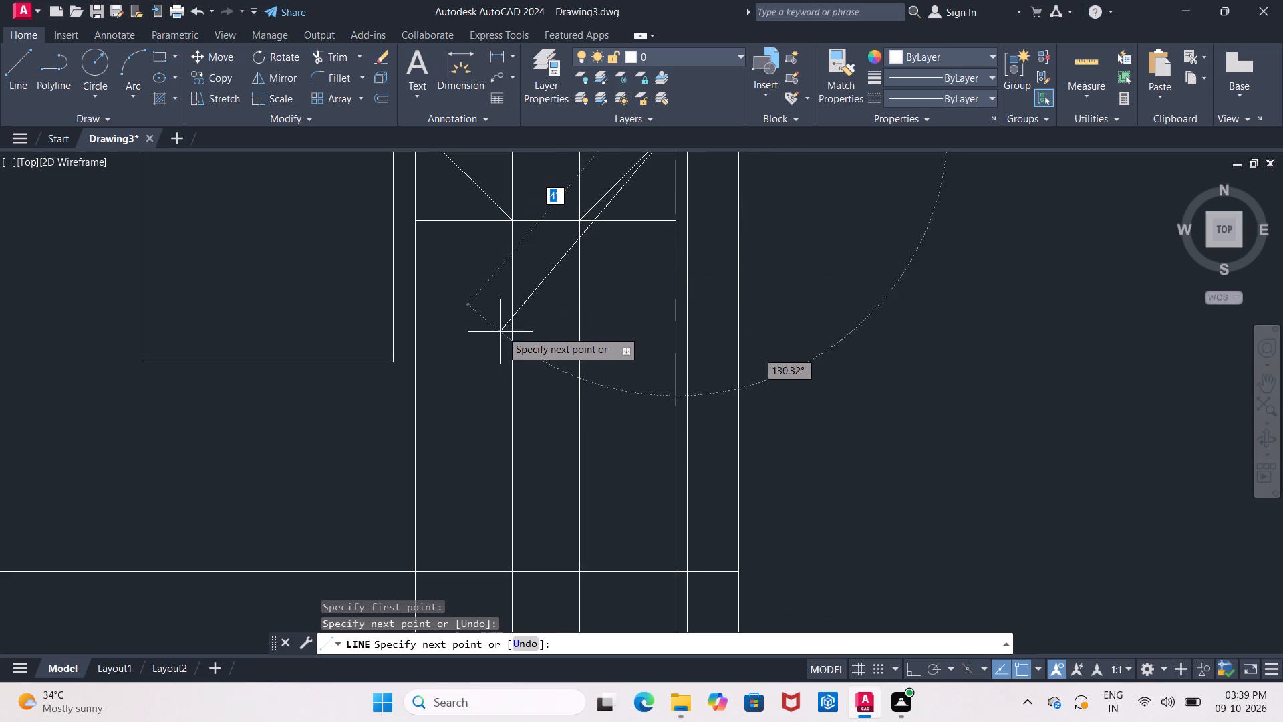
key(Escape)
Draw diagonal lines joining the tall opening's two lower corners to the nearest intersections of the inset lines.
scroll(519, 316, down, 1)
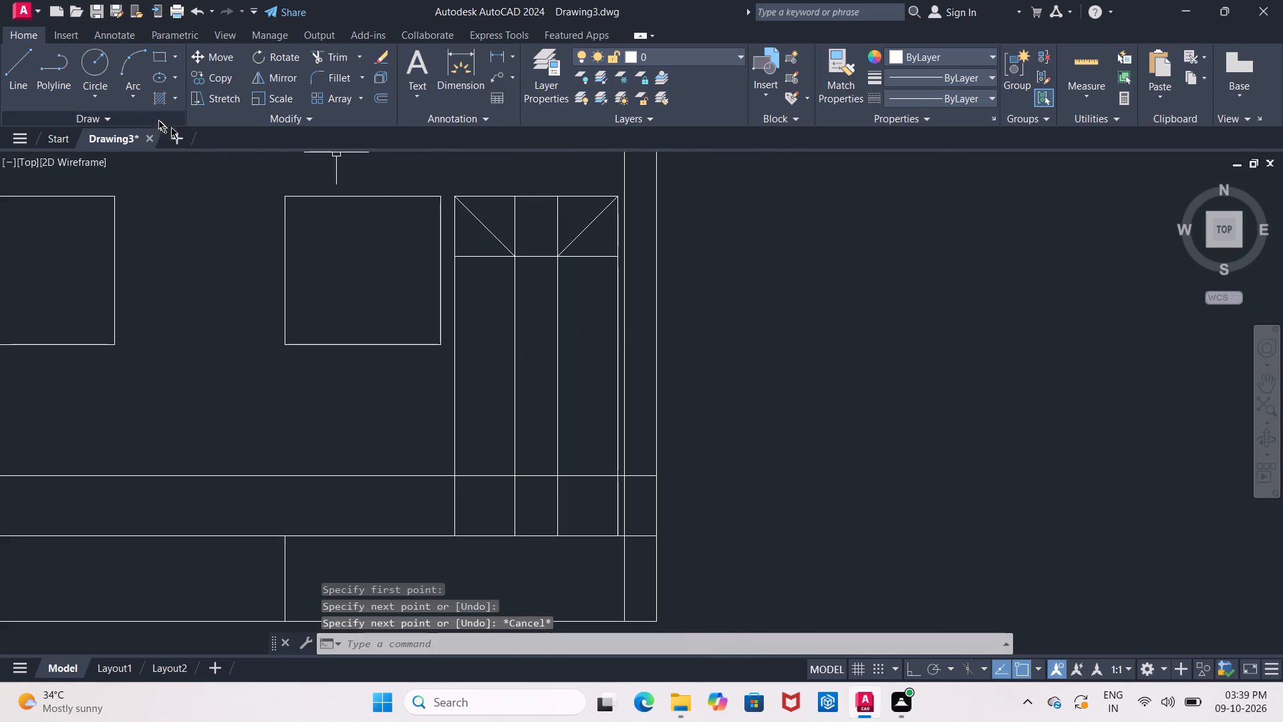
click(30, 82)
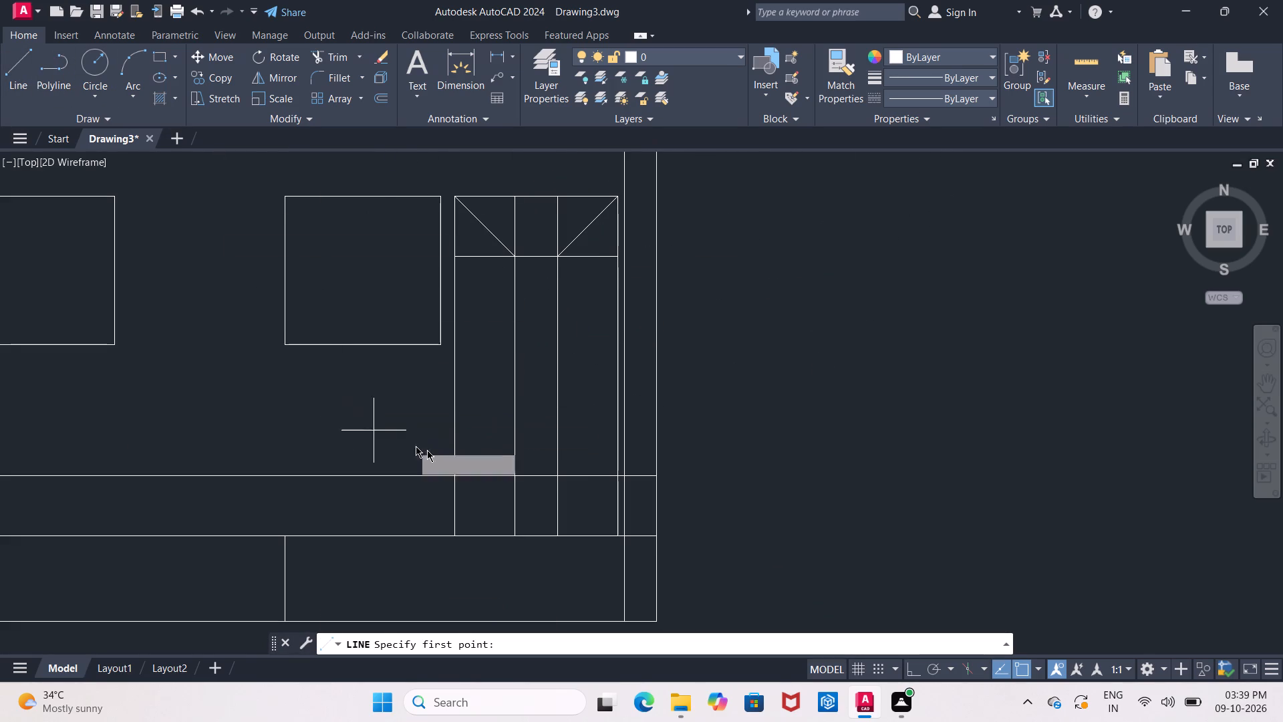
scroll(471, 511, down, 2)
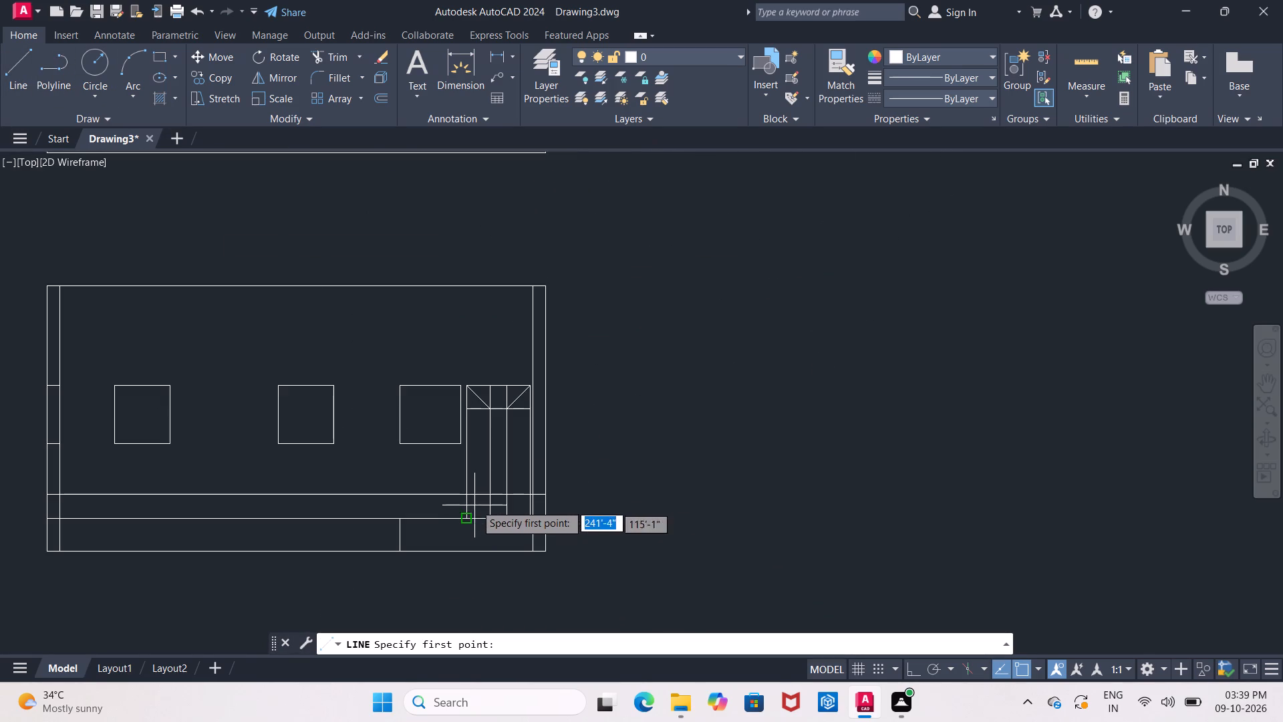
scroll(478, 501, up, 3)
middle_drag(478, 500, 463, 481)
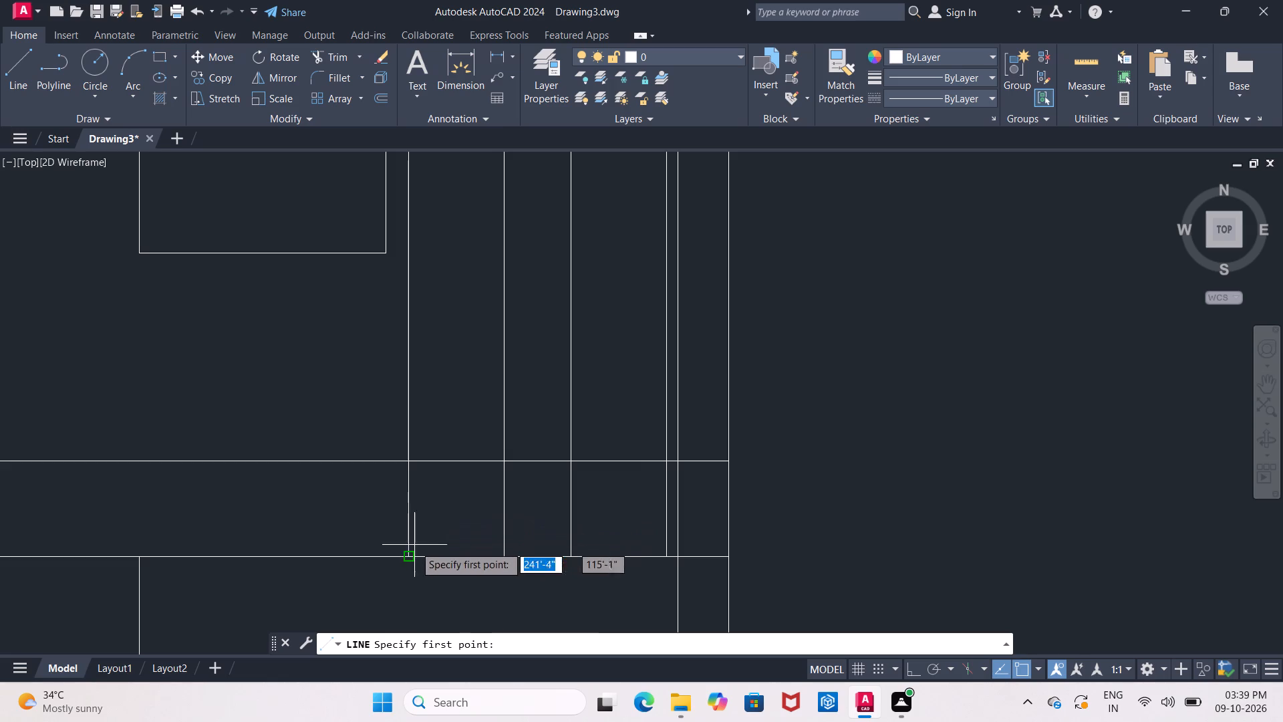
click(408, 553)
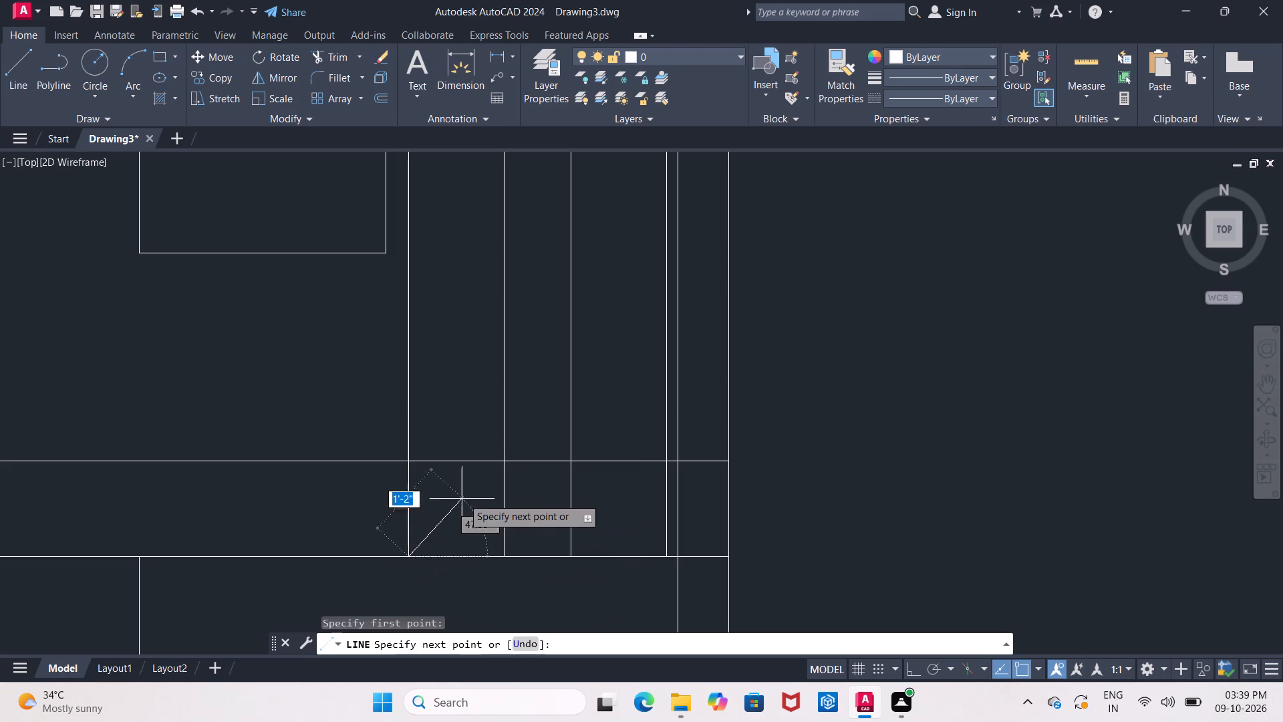
click(505, 461)
key(Escape)
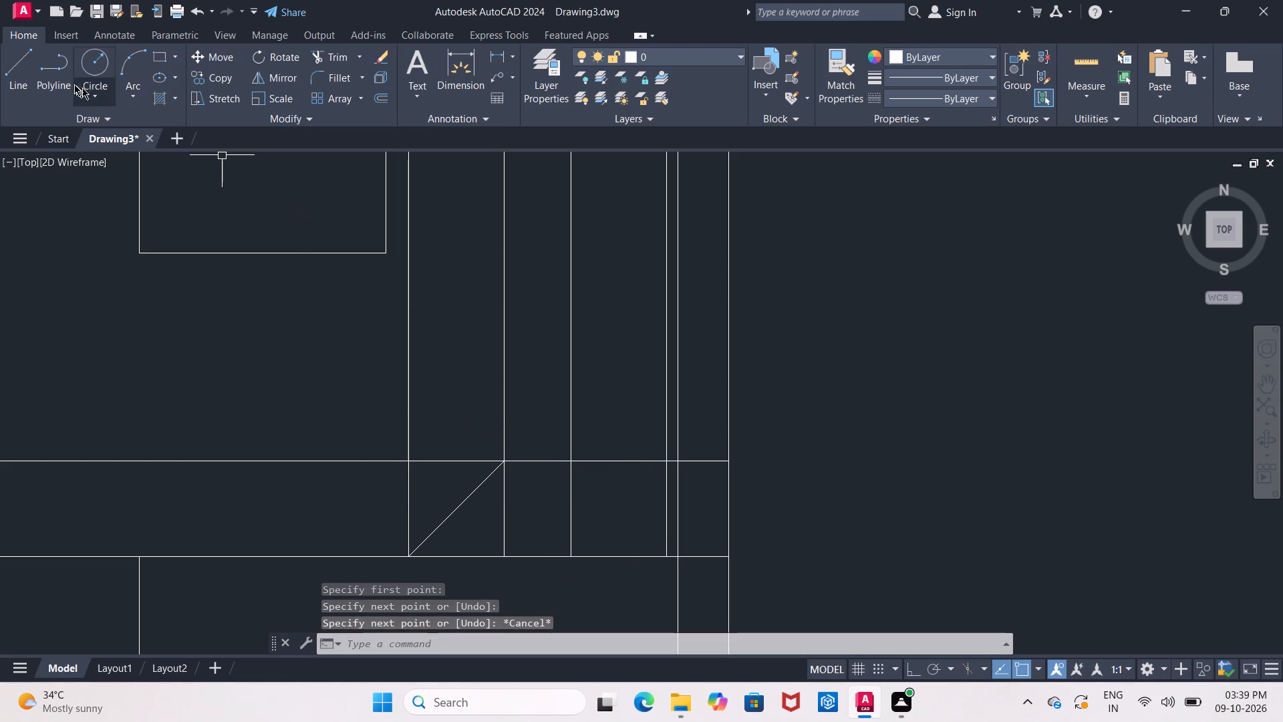
click(31, 77)
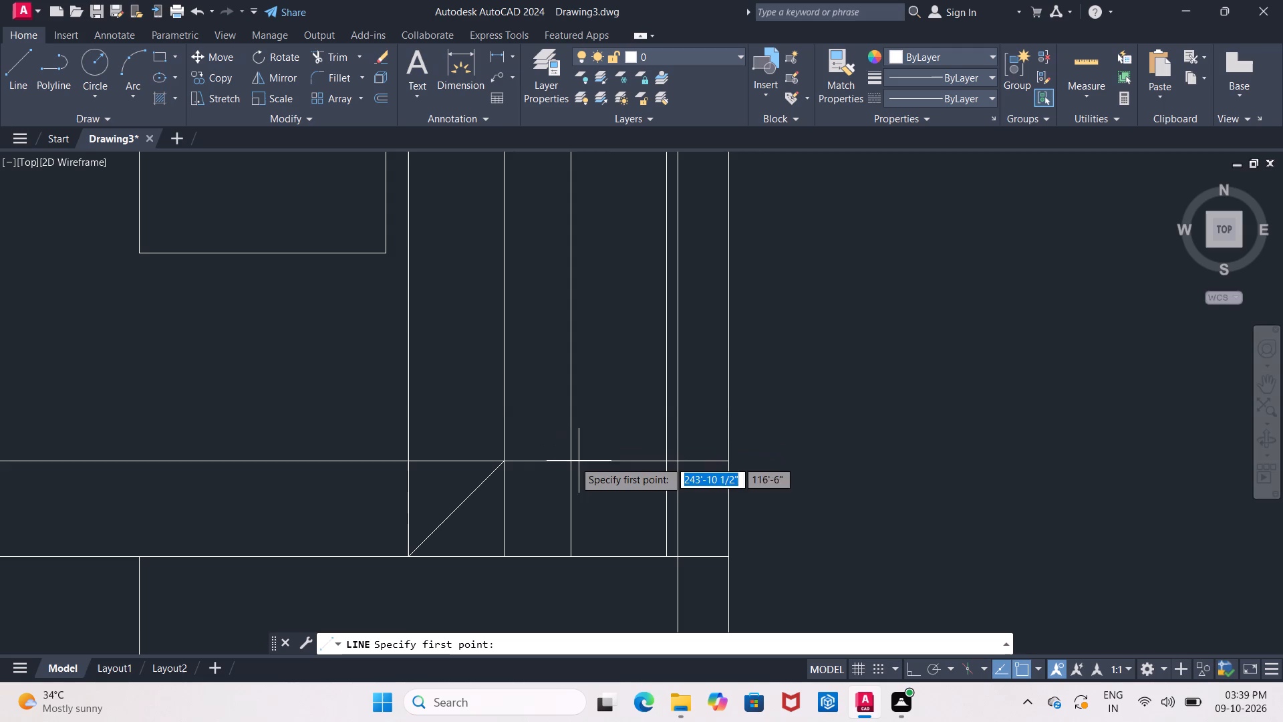
click(569, 461)
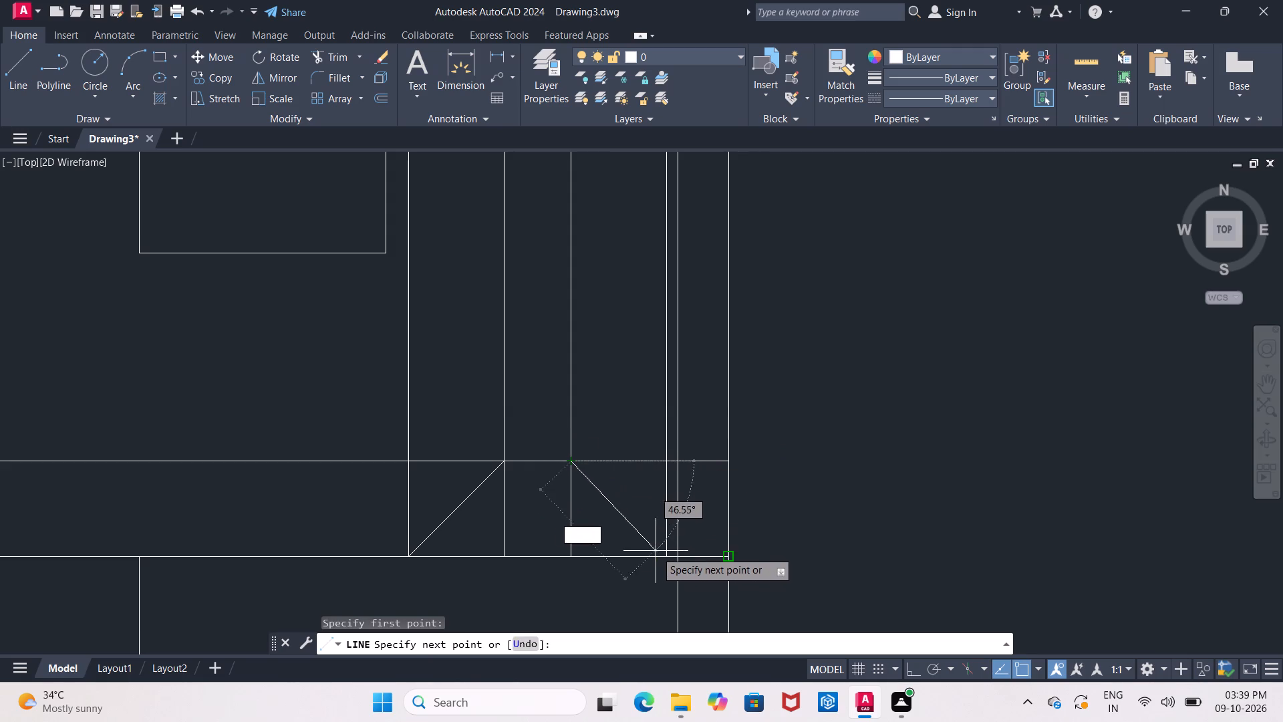
click(664, 558)
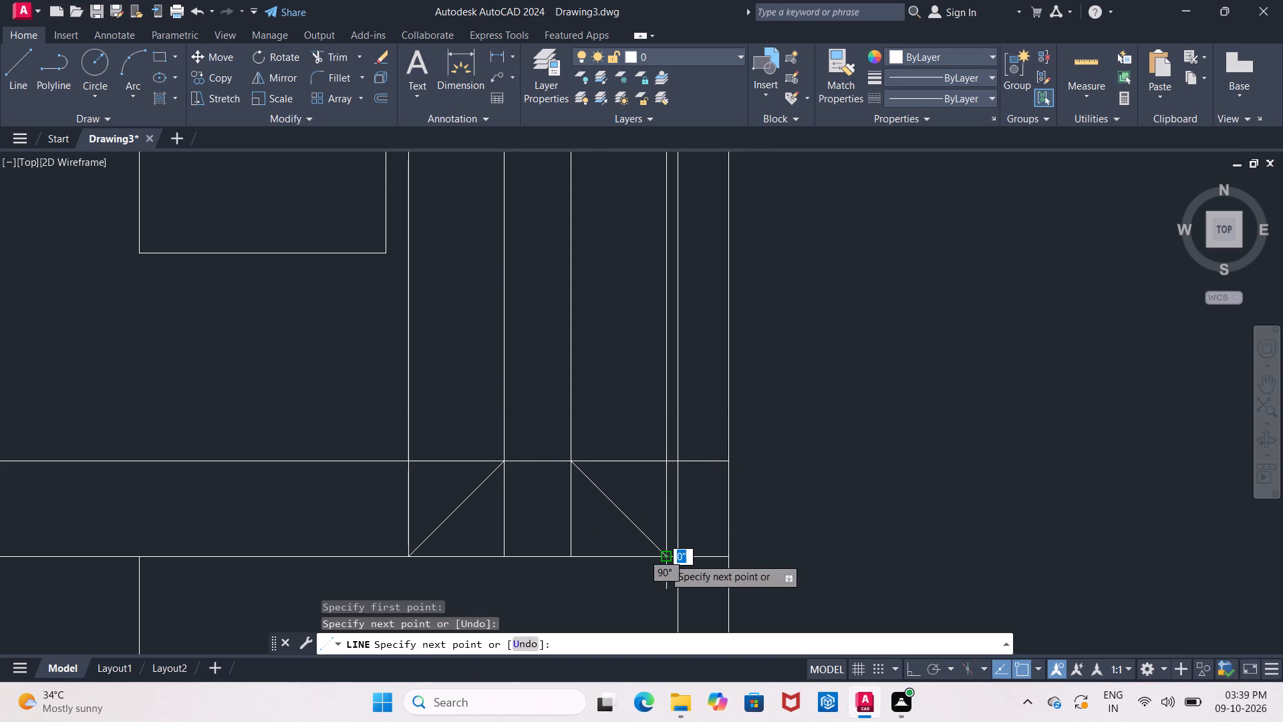
key(Escape)
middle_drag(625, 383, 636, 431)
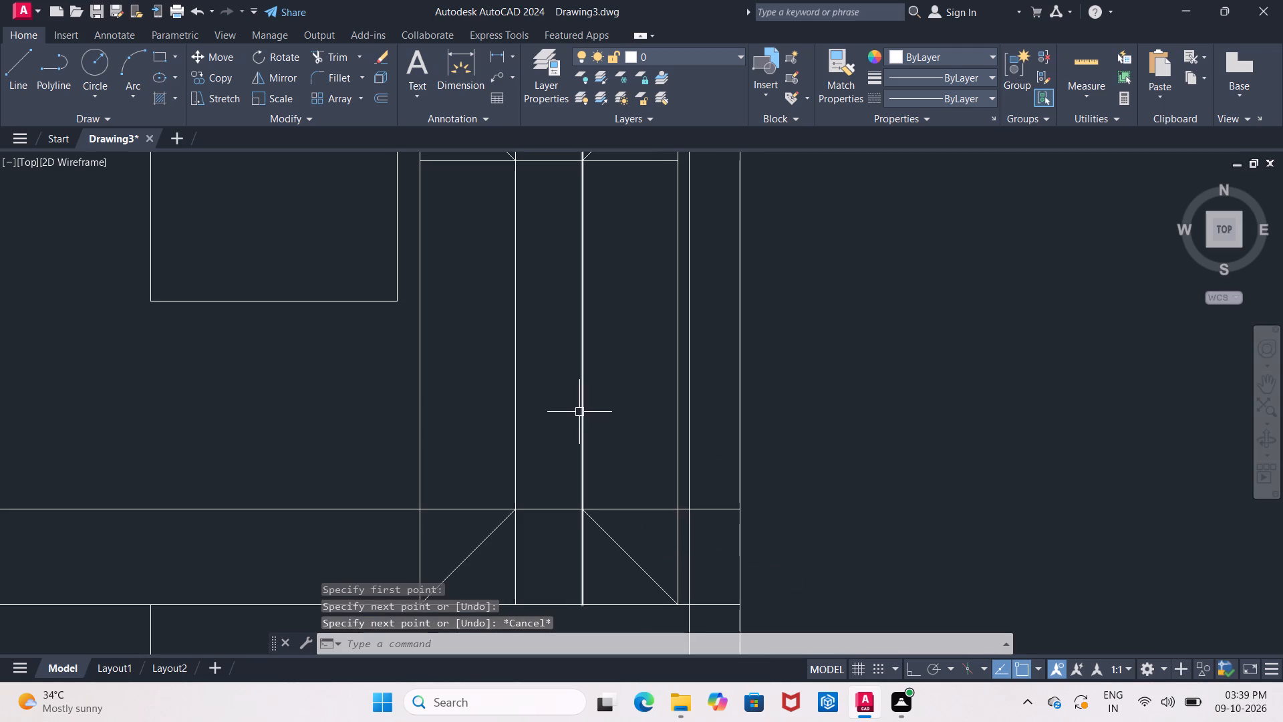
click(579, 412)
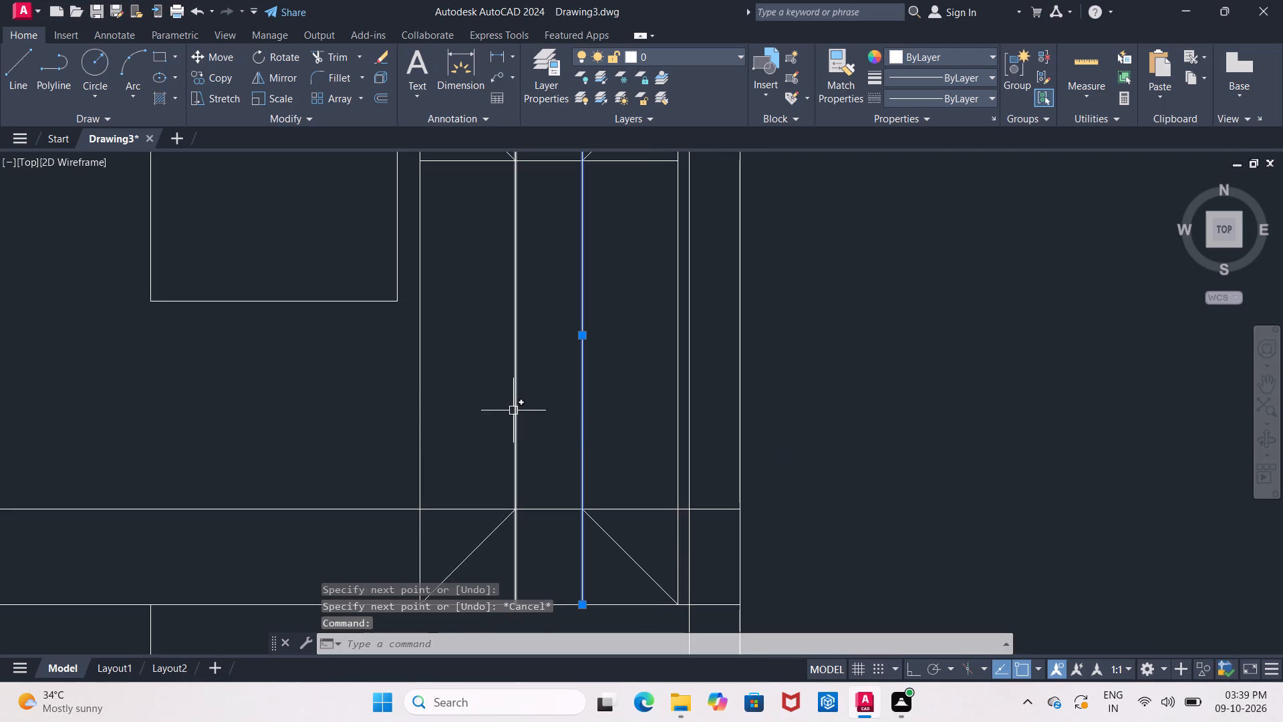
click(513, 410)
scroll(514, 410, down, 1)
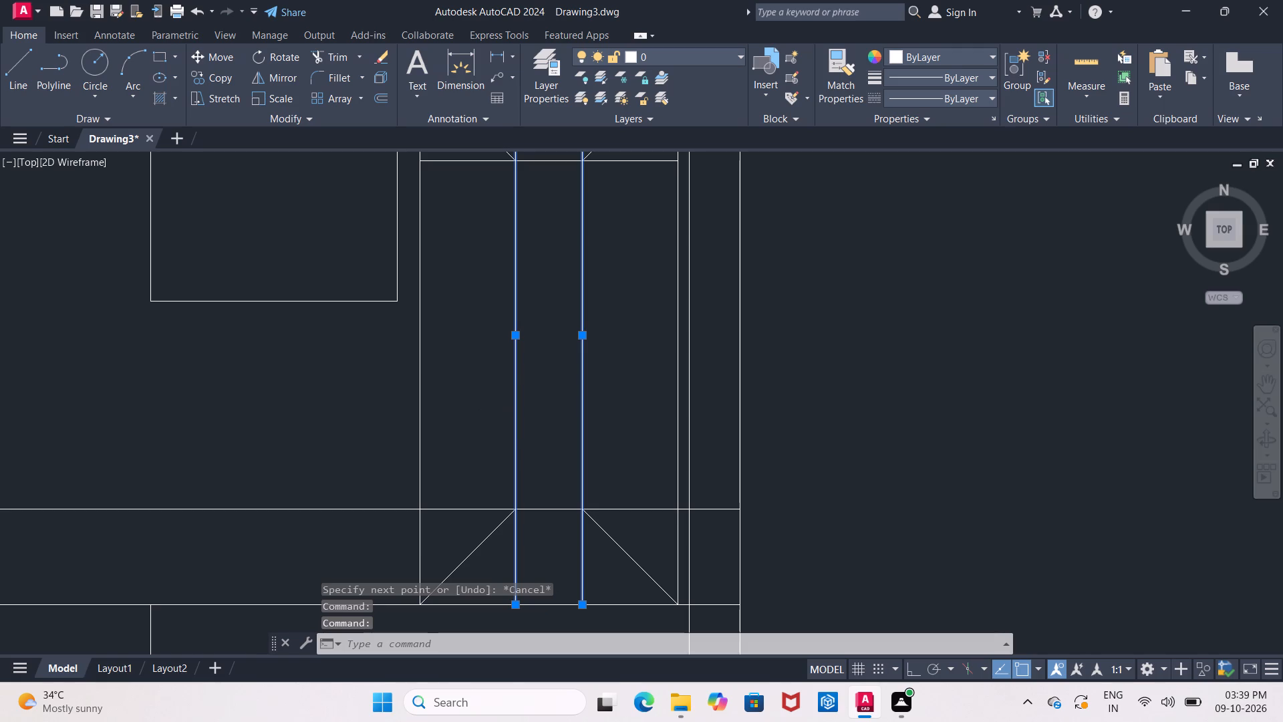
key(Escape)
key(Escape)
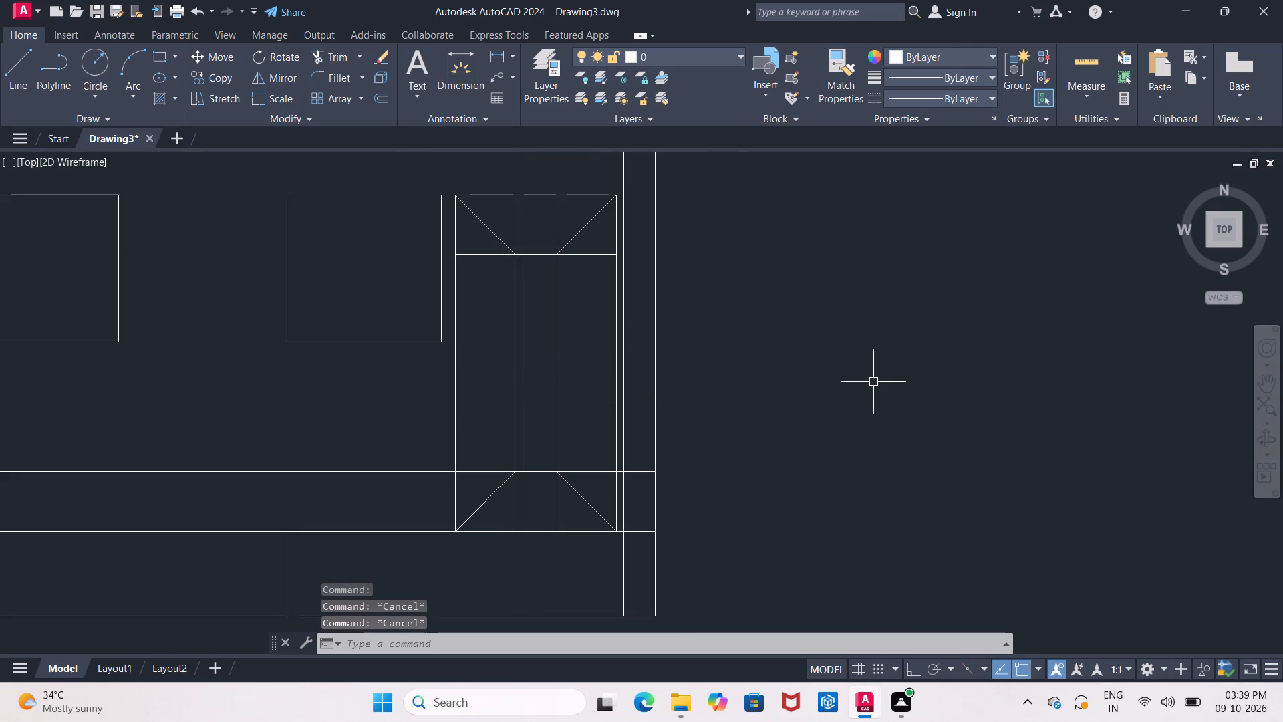
Trim away both horizontal inset lines within the tall opening and the vertical inset lines' ends beyond the diagonals.
key(t)
key(r)
key(Return)
key(Return)
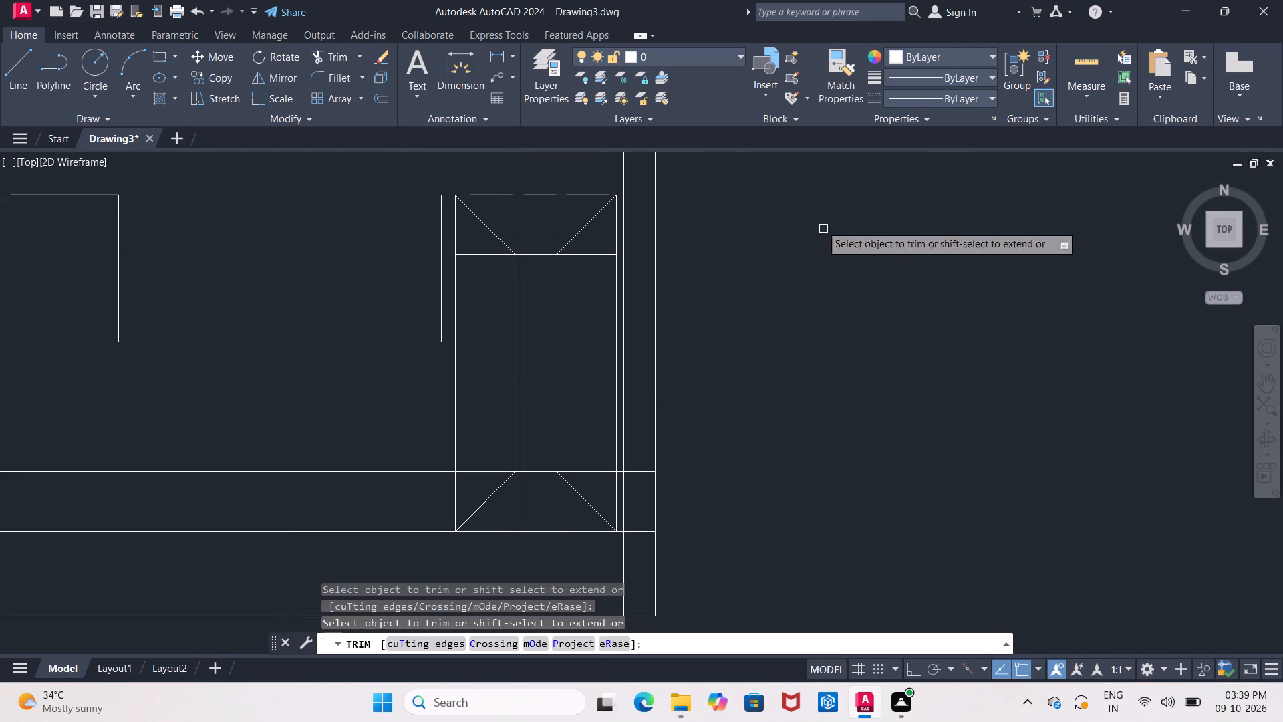
click(511, 217)
click(559, 227)
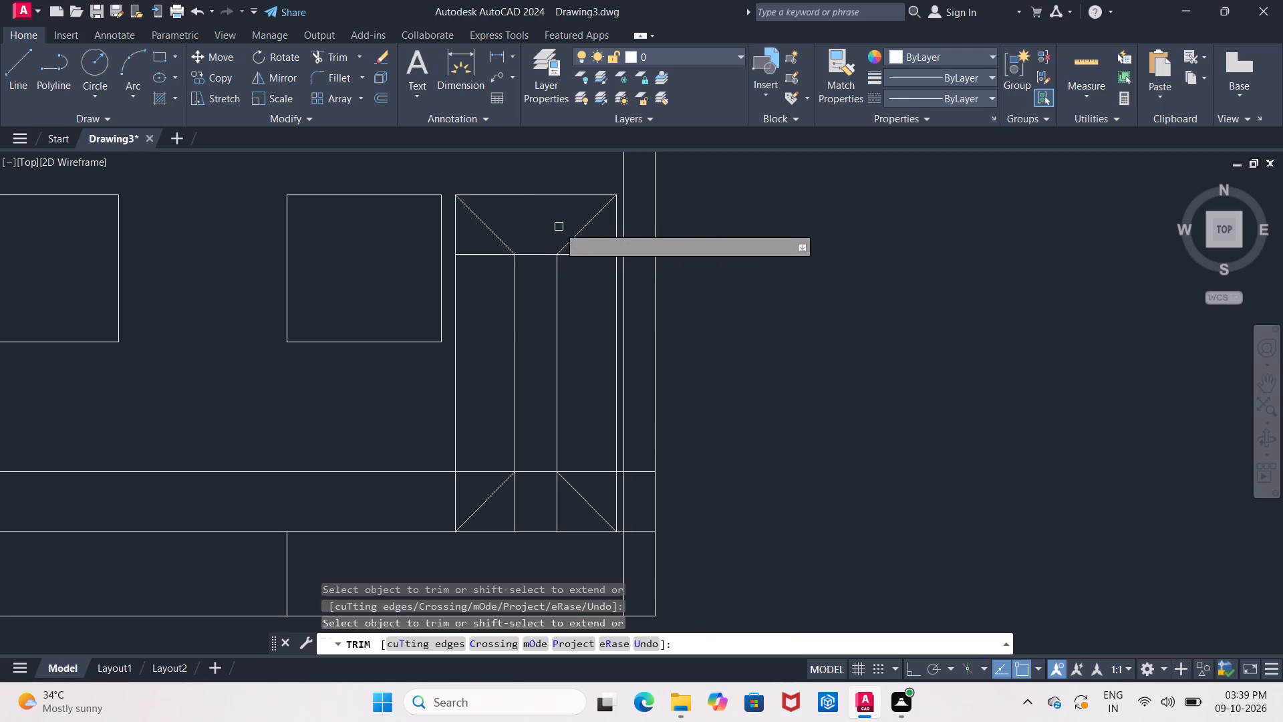
click(529, 254)
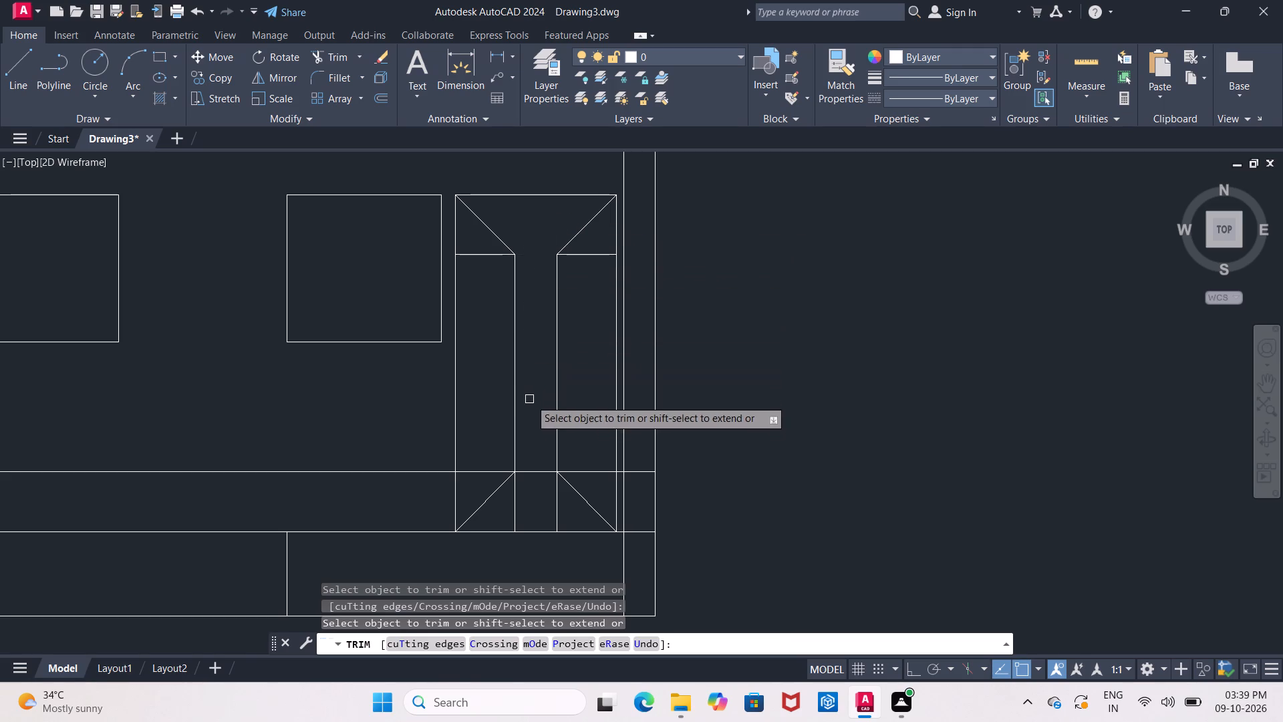
click(534, 473)
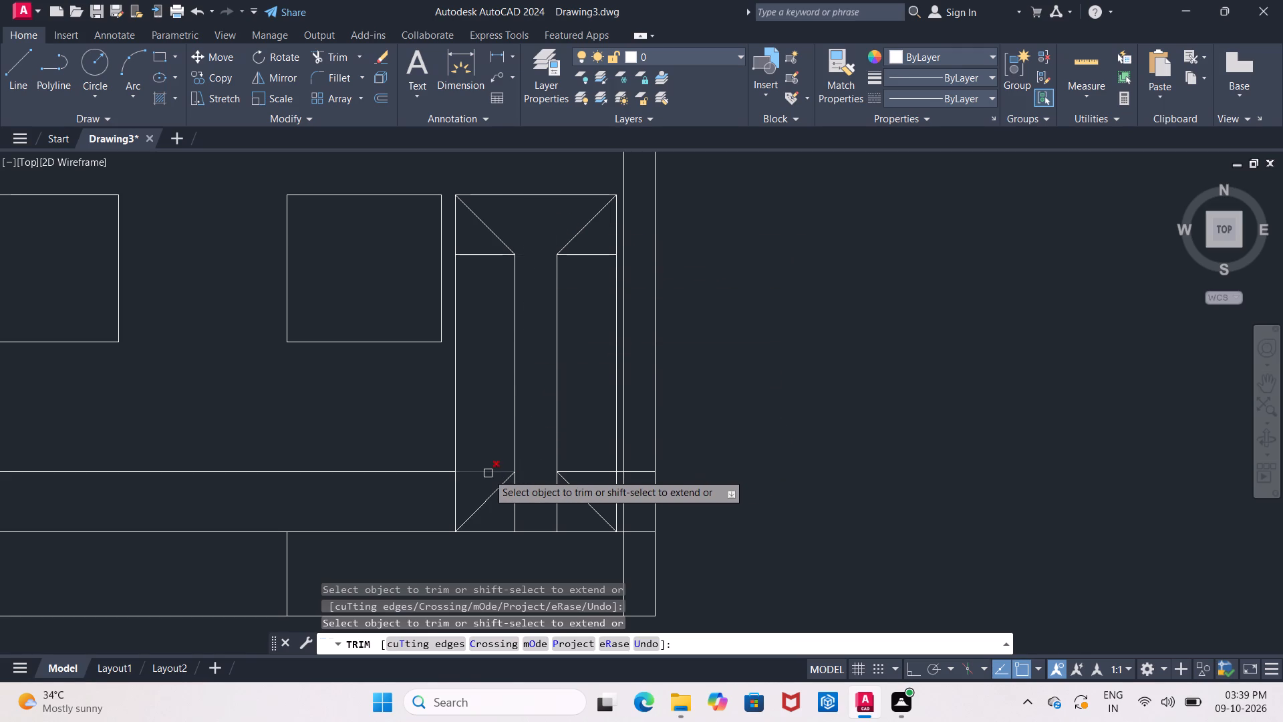
click(488, 473)
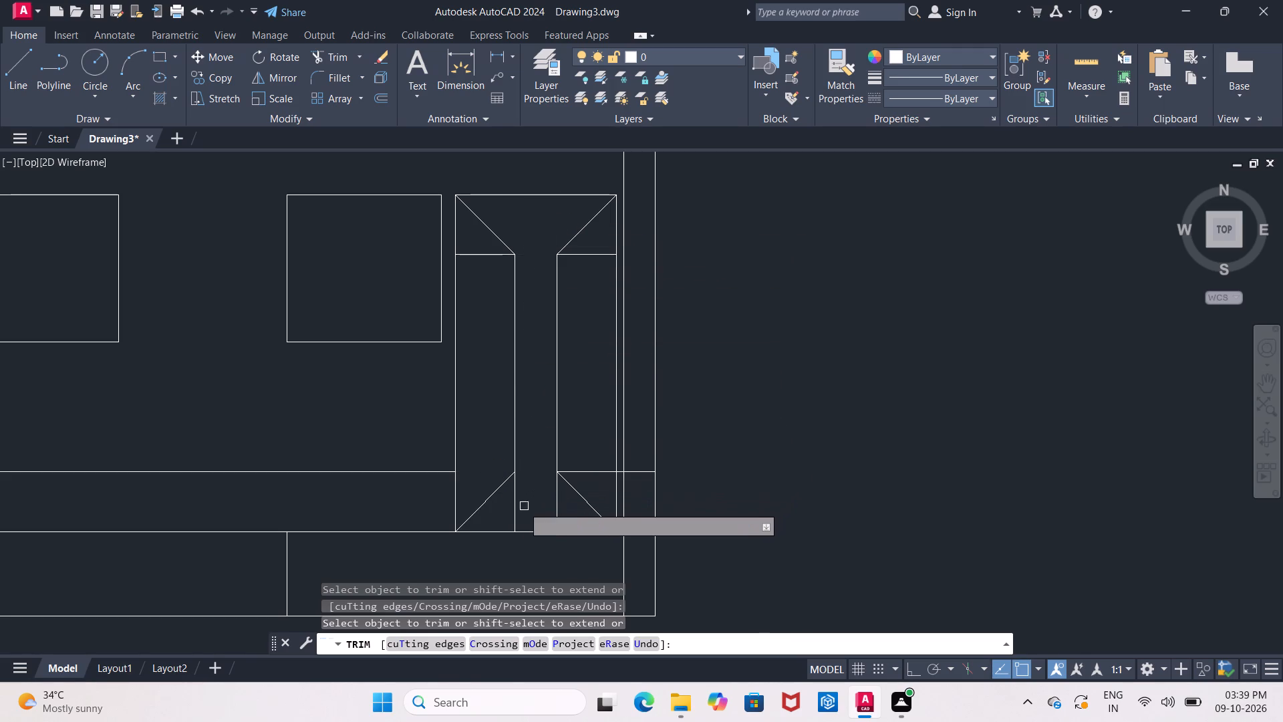
click(516, 511)
click(558, 513)
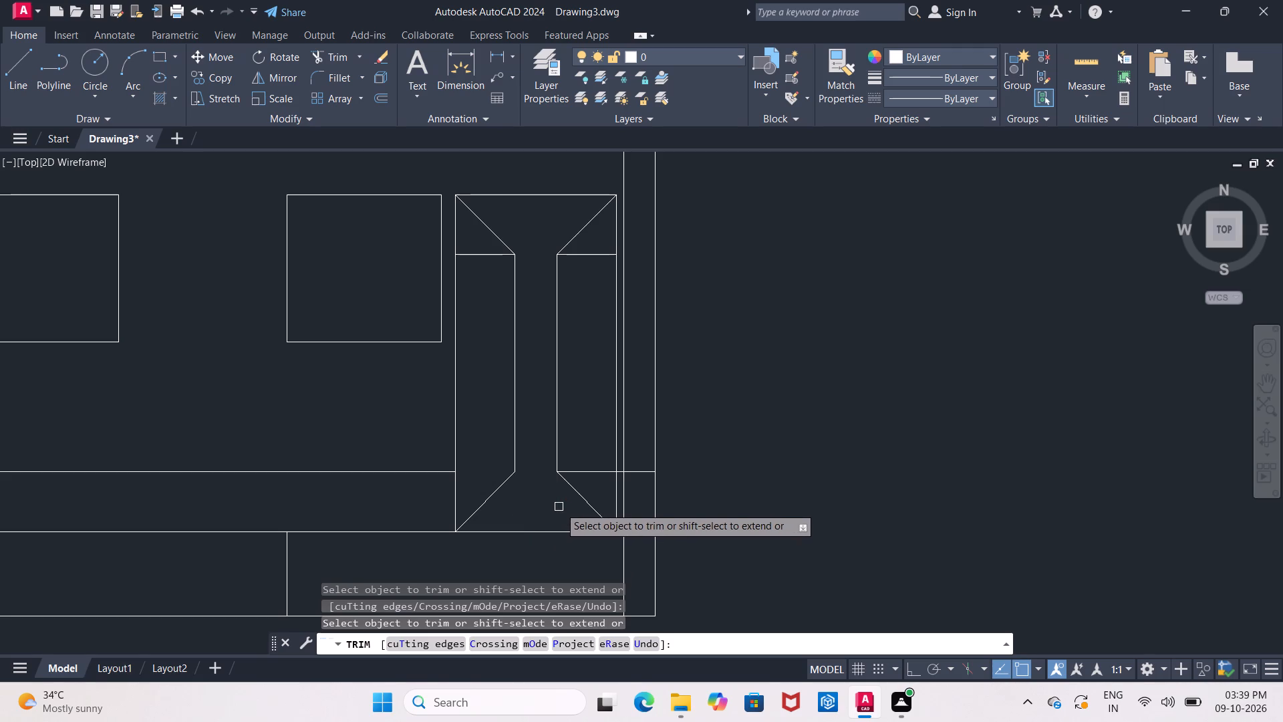
click(606, 471)
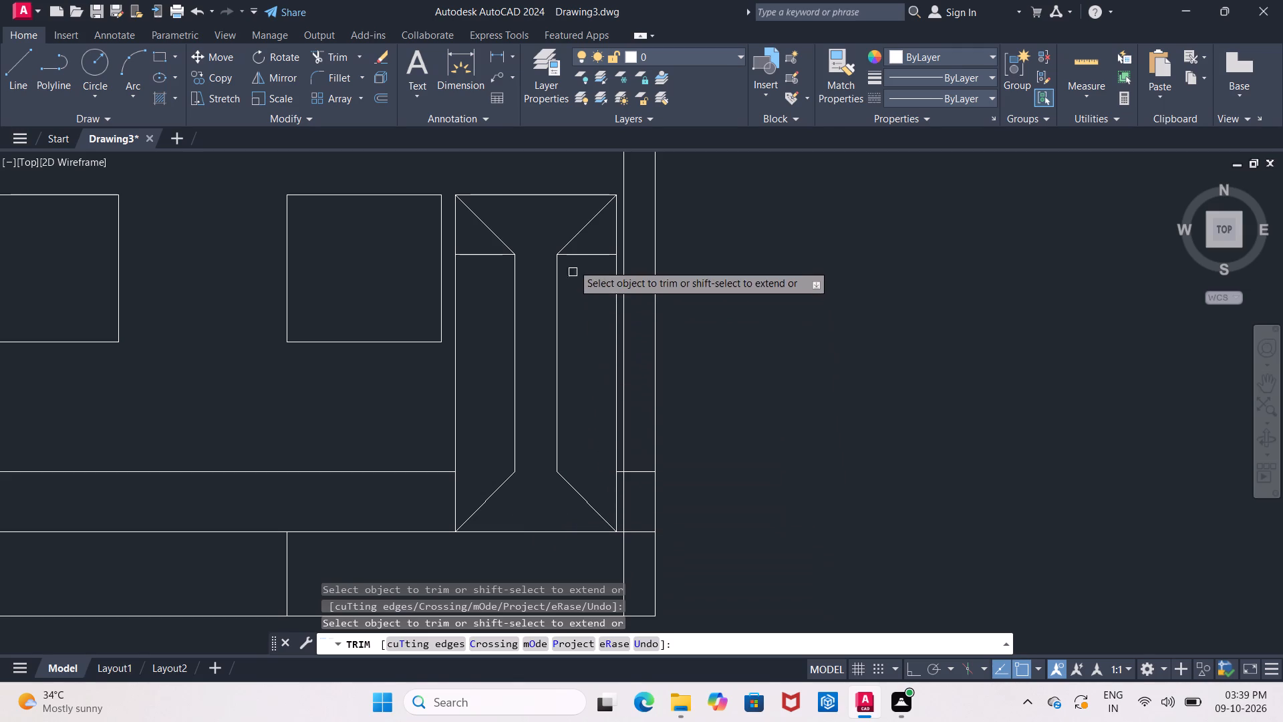
click(580, 255)
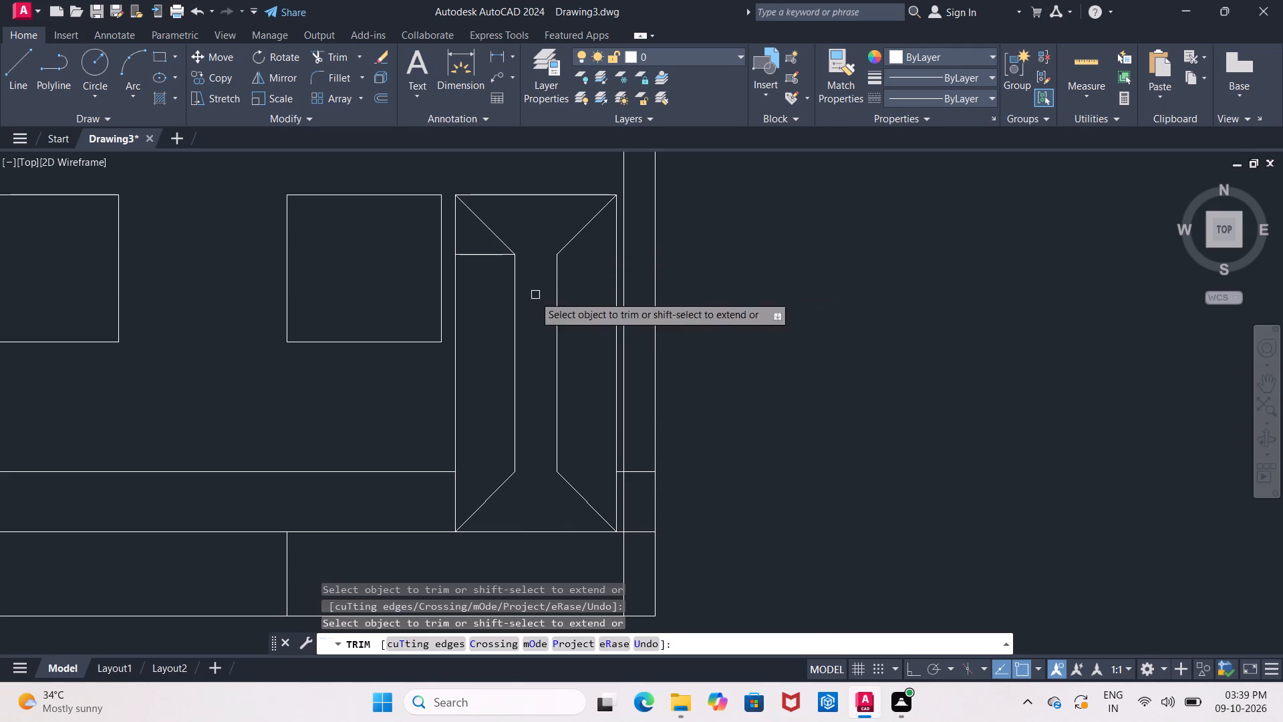
click(479, 256)
Trim the leftover lower offset line outside the tall opening, across the facade, the adjacent side wall and the narrow gap between.
scroll(483, 263, down, 2)
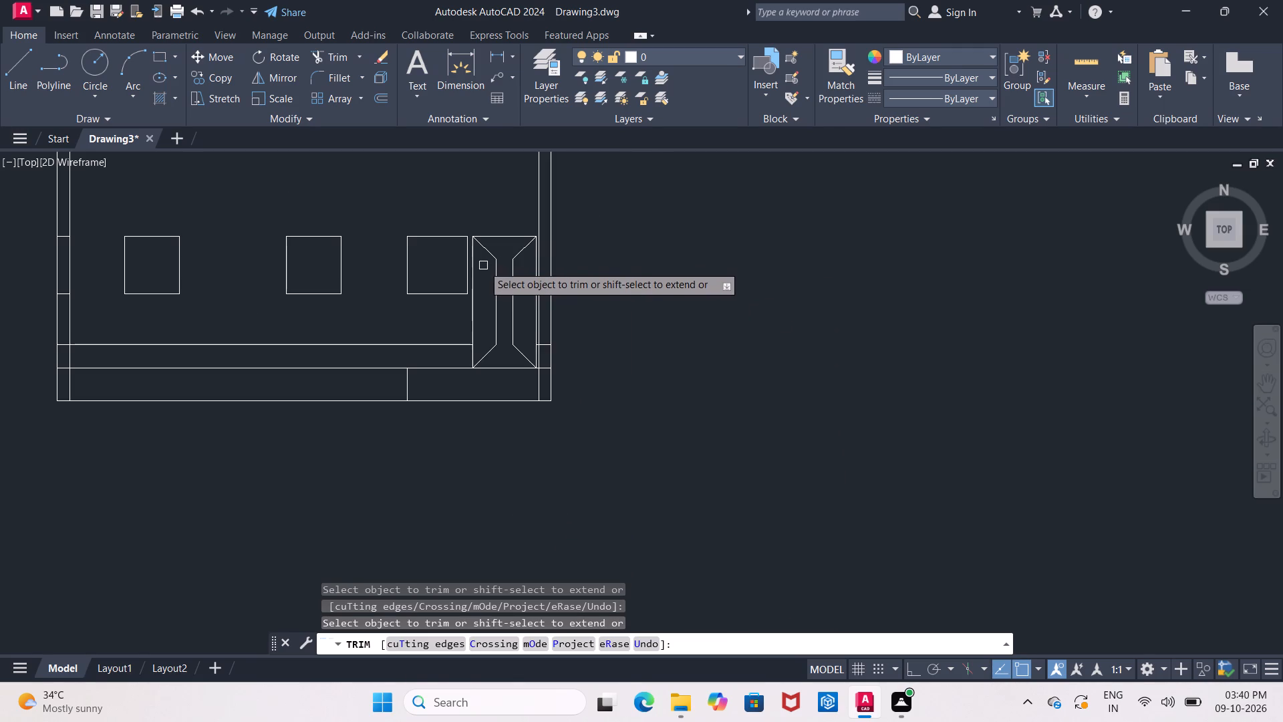
click(433, 344)
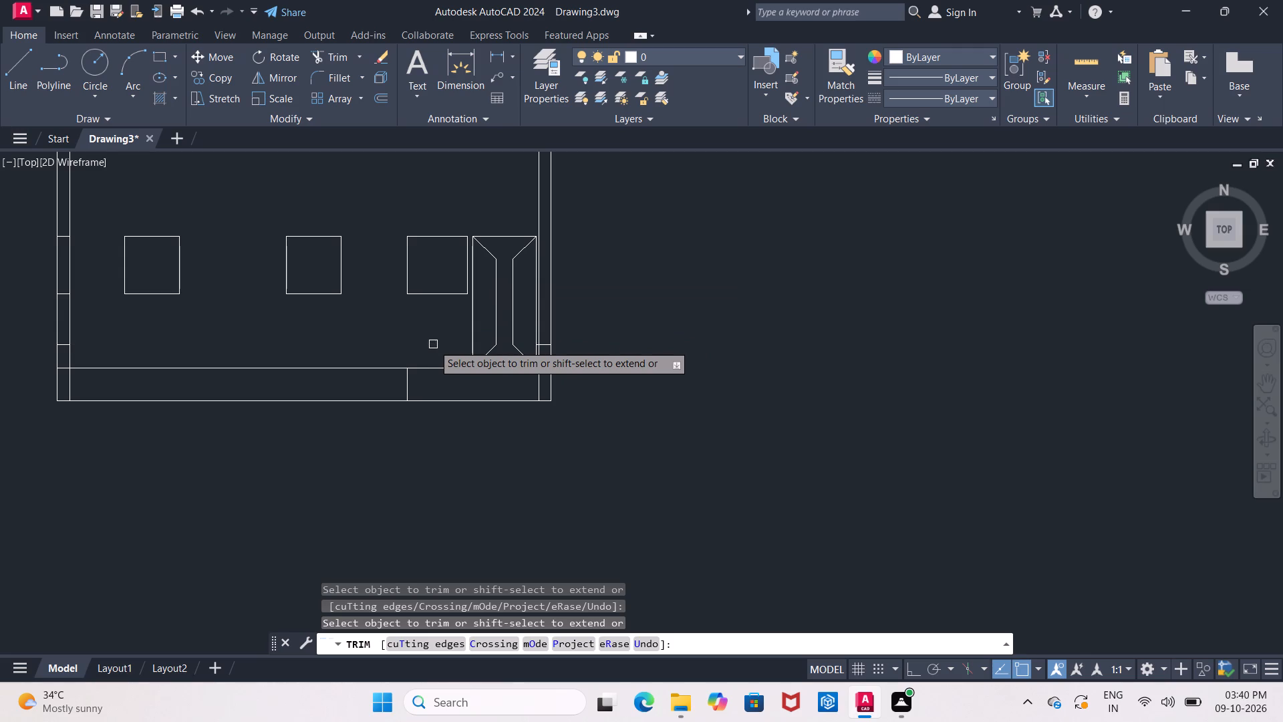
scroll(559, 349, up, 2)
click(517, 340)
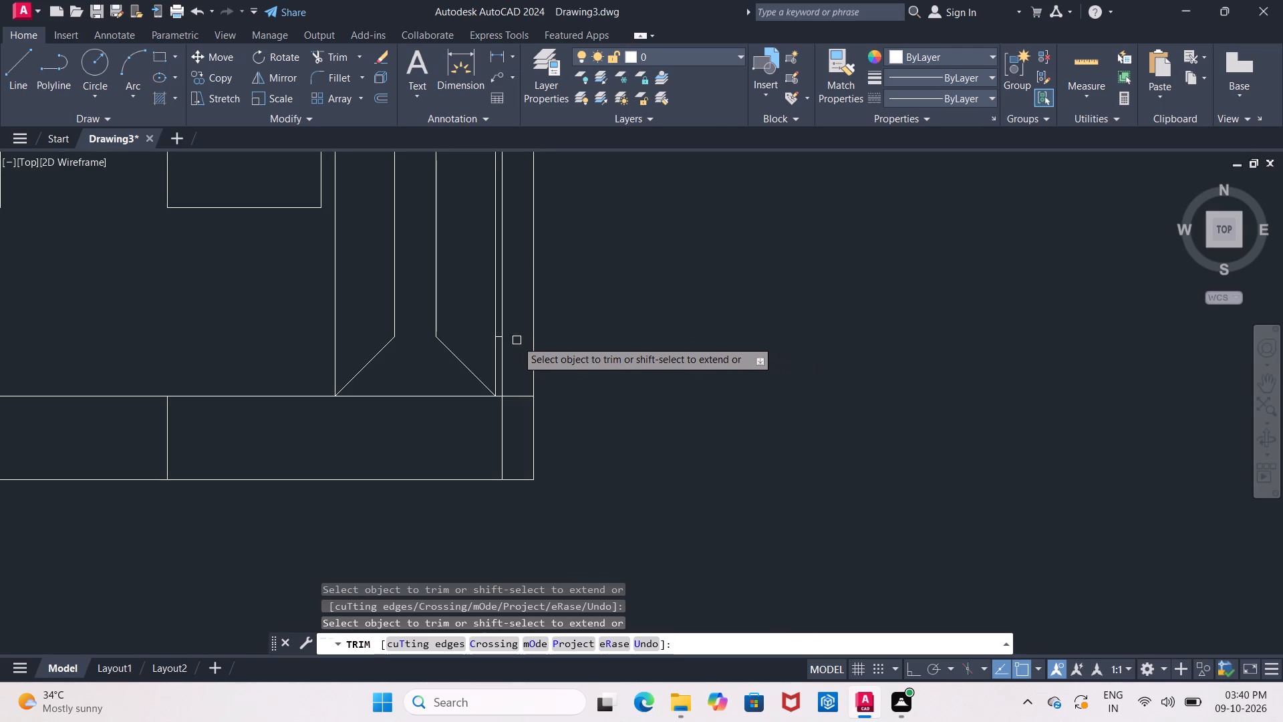
scroll(513, 342, up, 2)
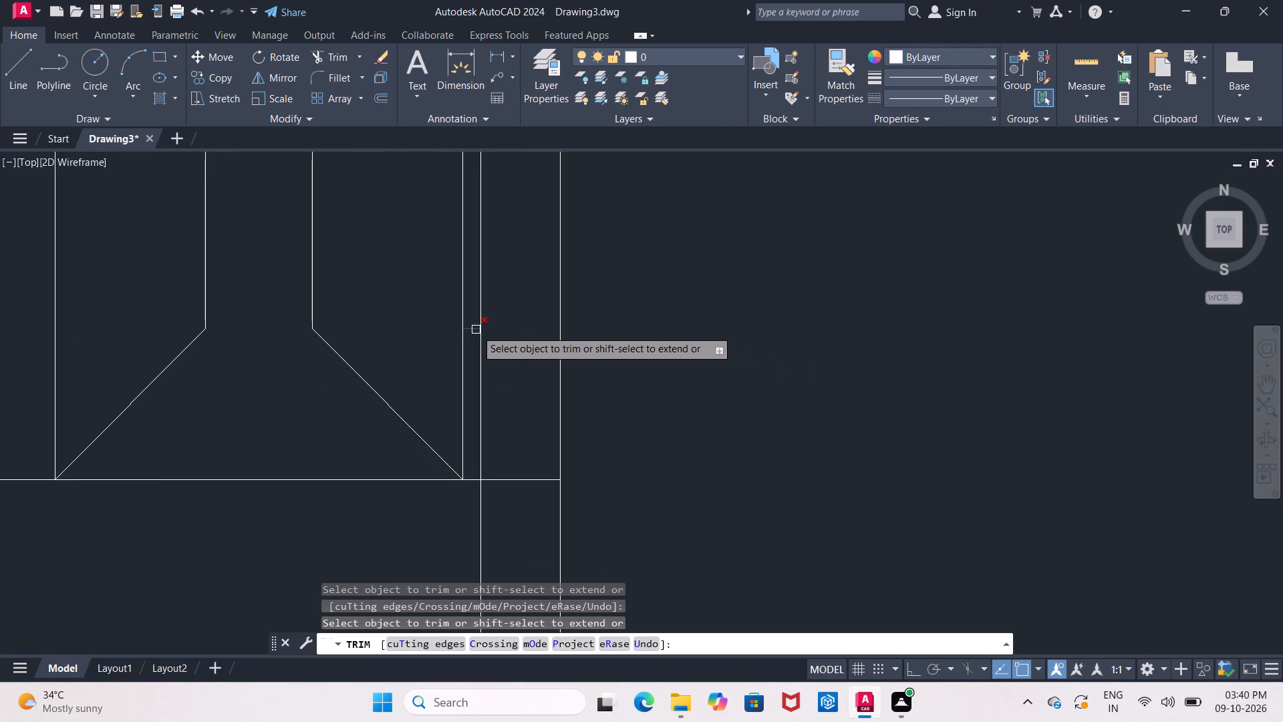
click(472, 330)
scroll(528, 366, down, 2)
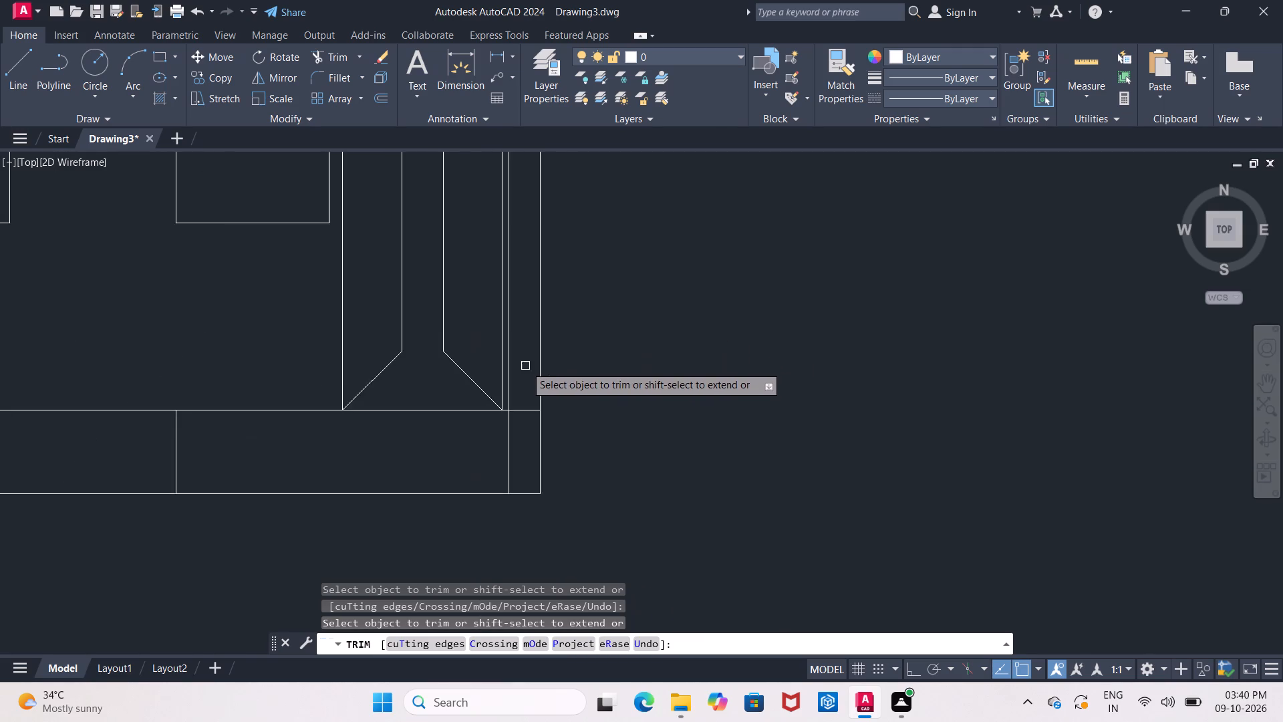
middle_drag(525, 366, 525, 507)
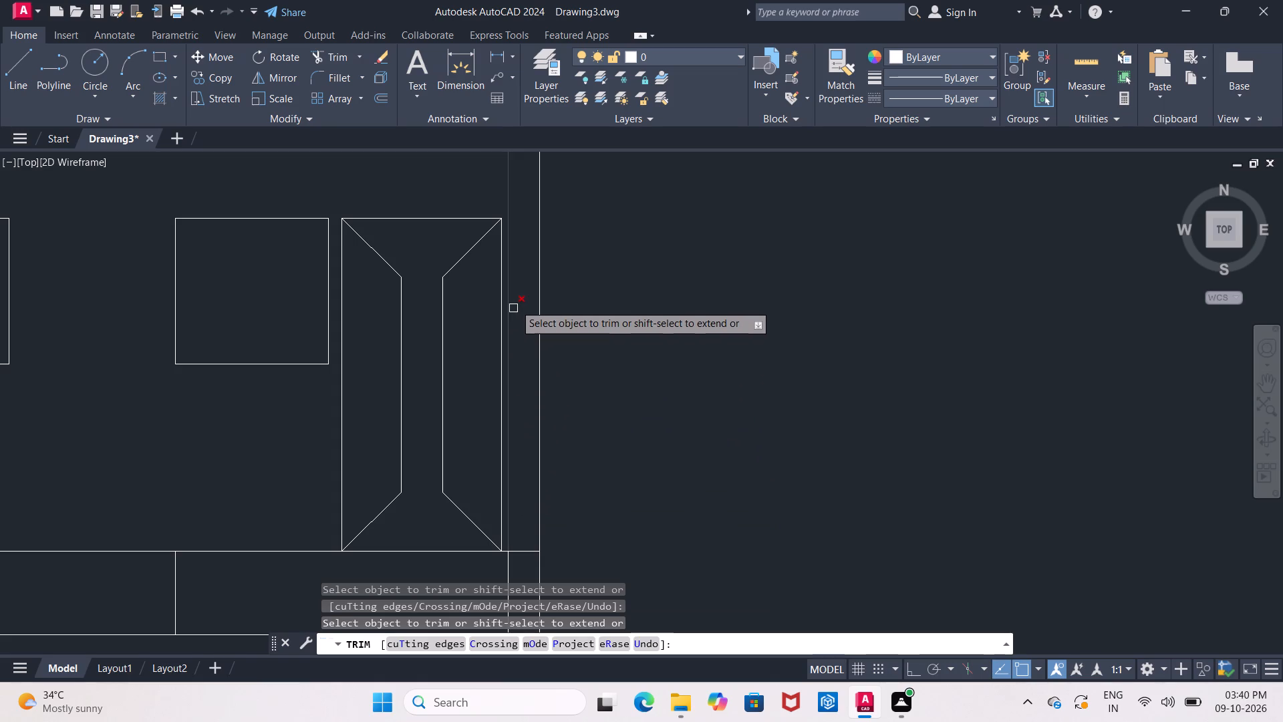
middle_drag(524, 271, 573, 338)
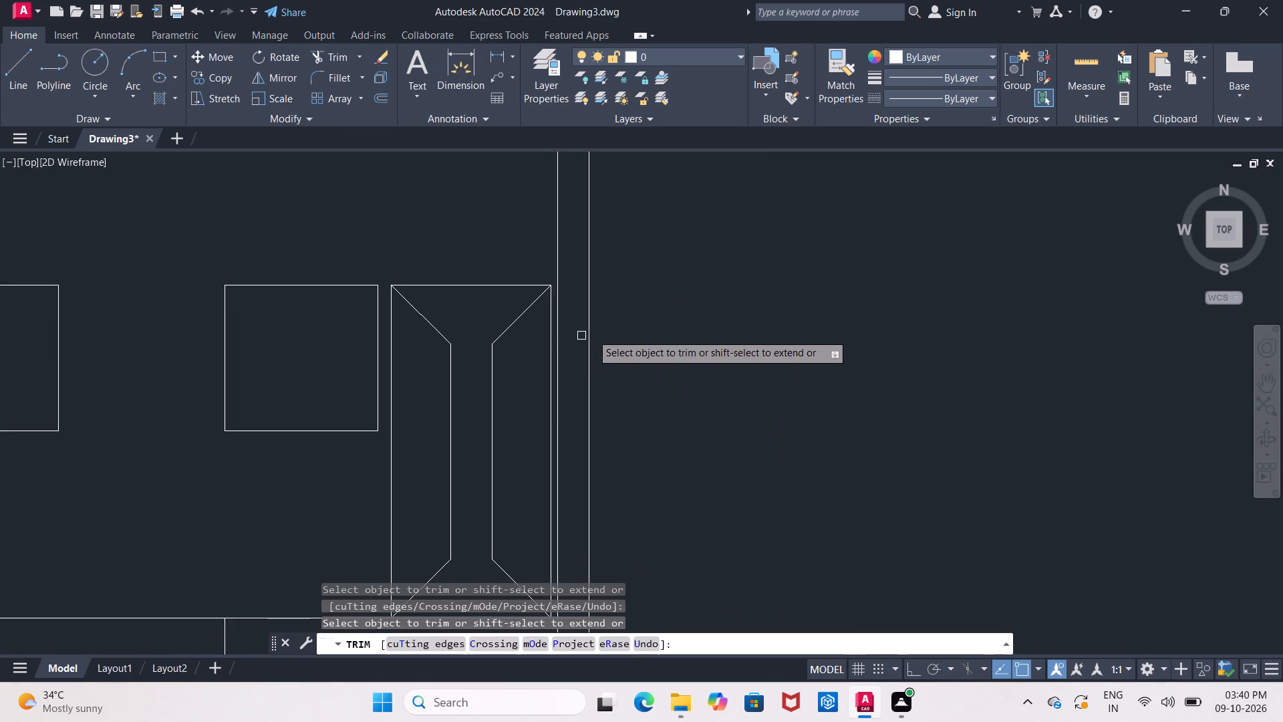
Extend the tall opening's top edge to the adjacent vertical wall line.
scroll(678, 310, up, 1)
key(Escape)
key(e)
key(x)
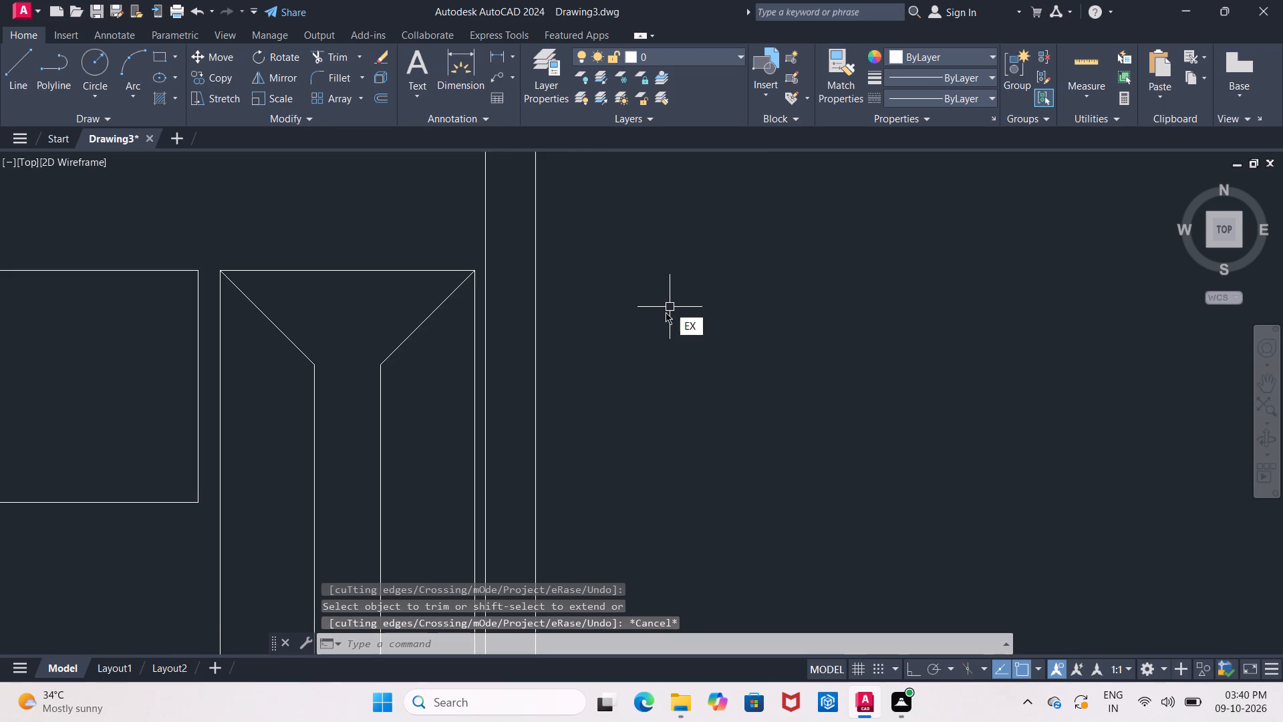
key(Return)
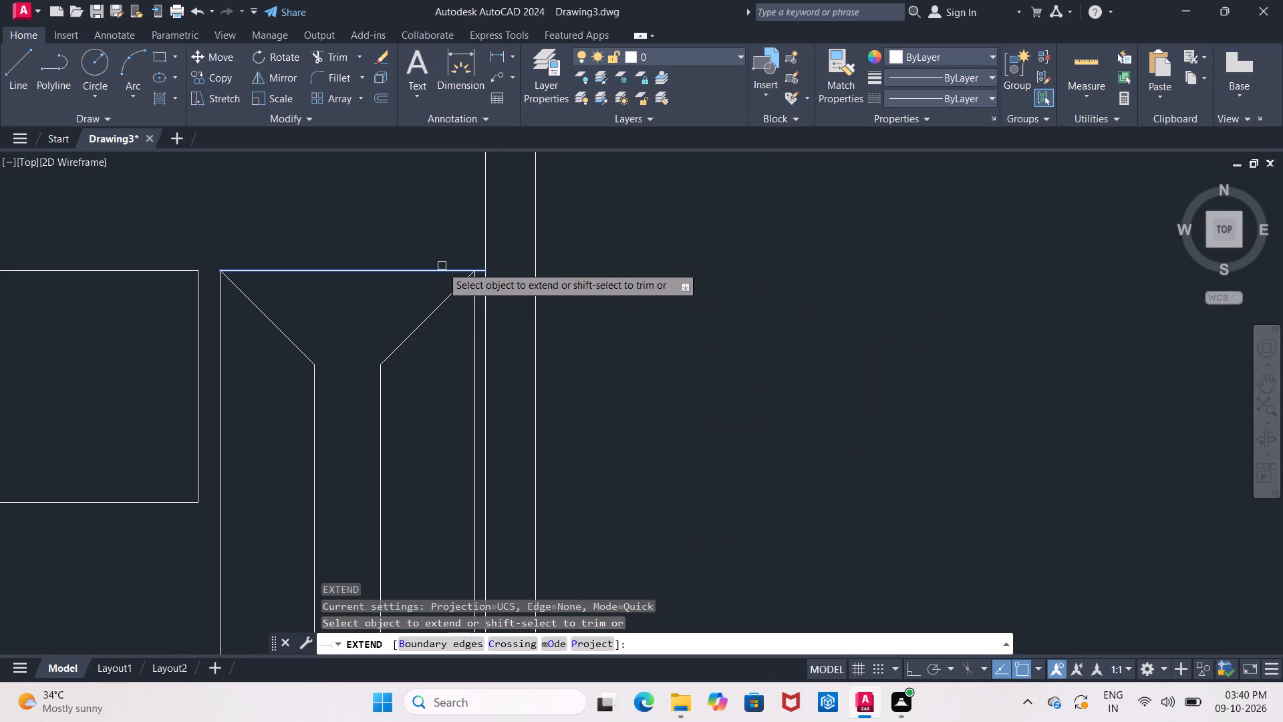
click(442, 266)
key(Escape)
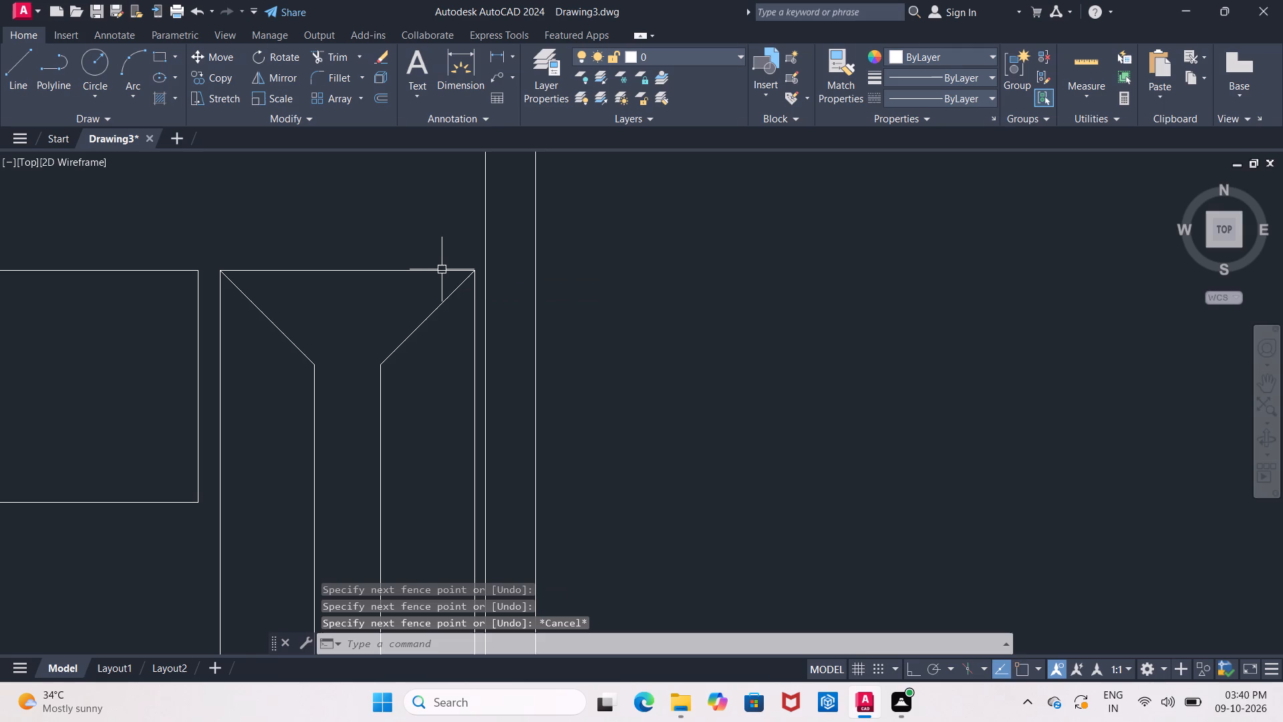
key(e)
key(x)
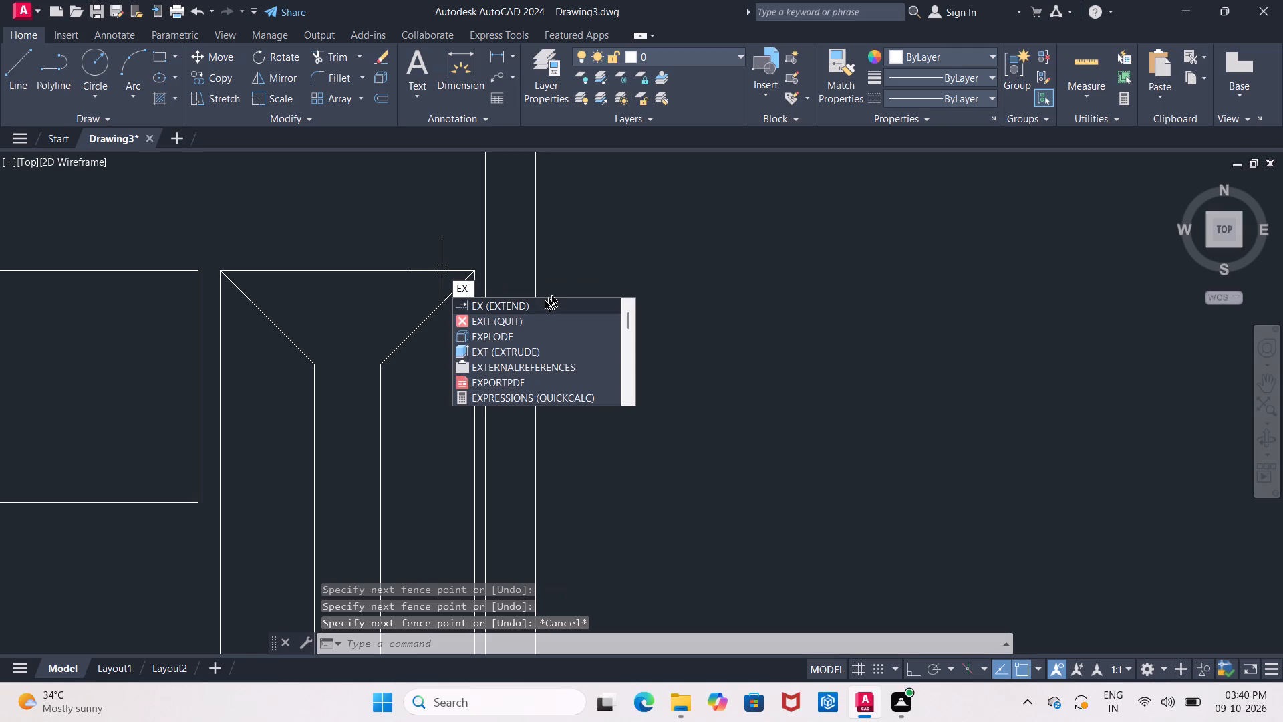
click(536, 306)
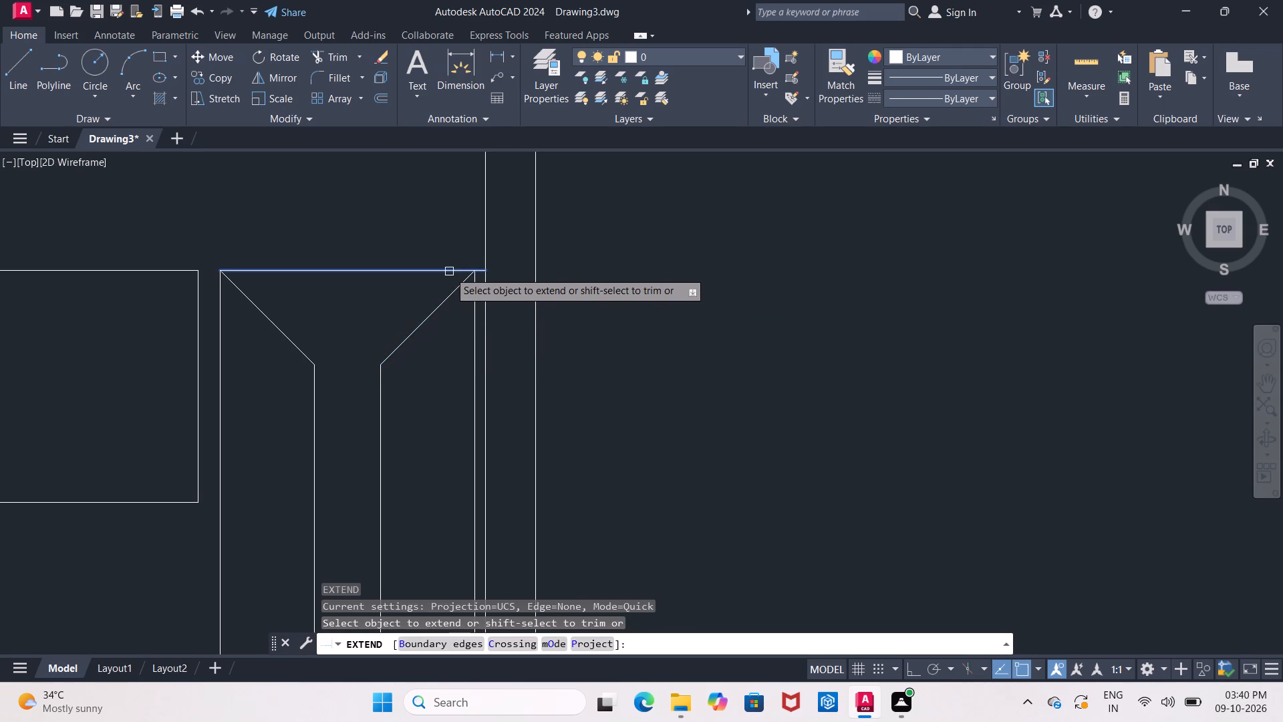
click(449, 271)
key(Escape)
Measure the width of the window beside the tall opening and calculate 3.8 divided by 2 in Calculator.
scroll(644, 261, down, 1)
middle_drag(656, 277, 774, 280)
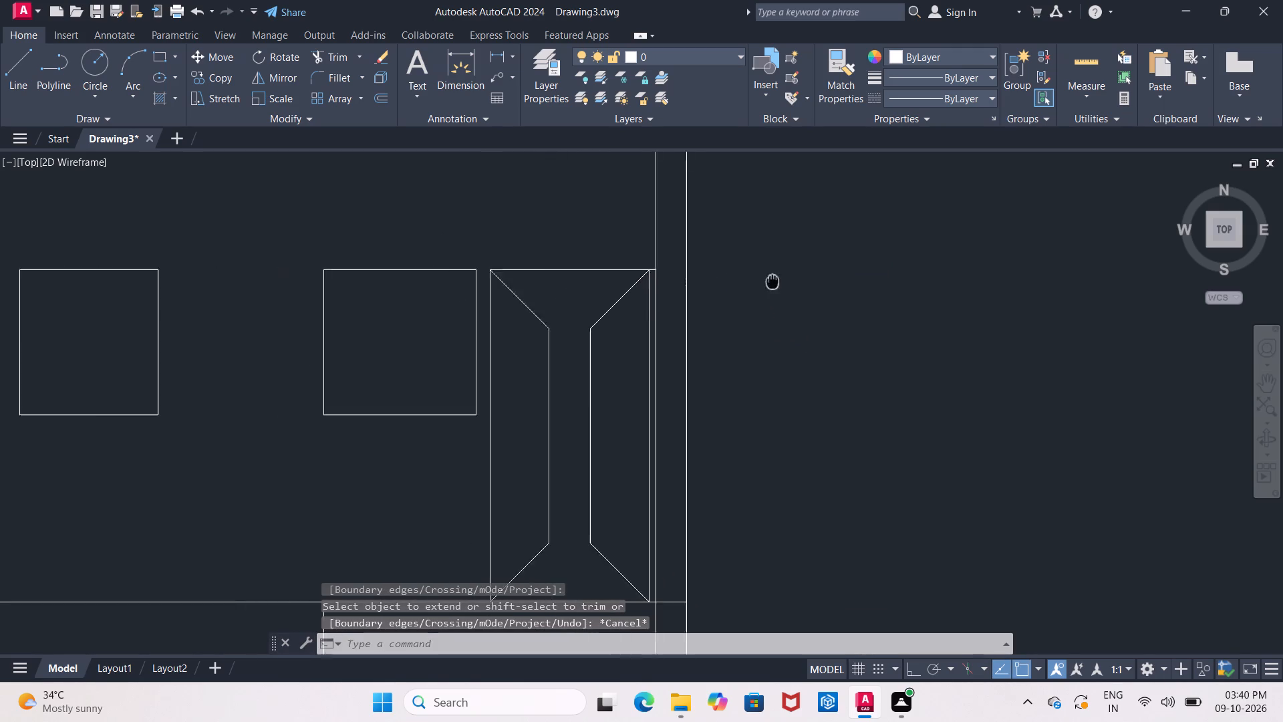
middle_drag(774, 280, 789, 277)
middle_drag(589, 249, 608, 234)
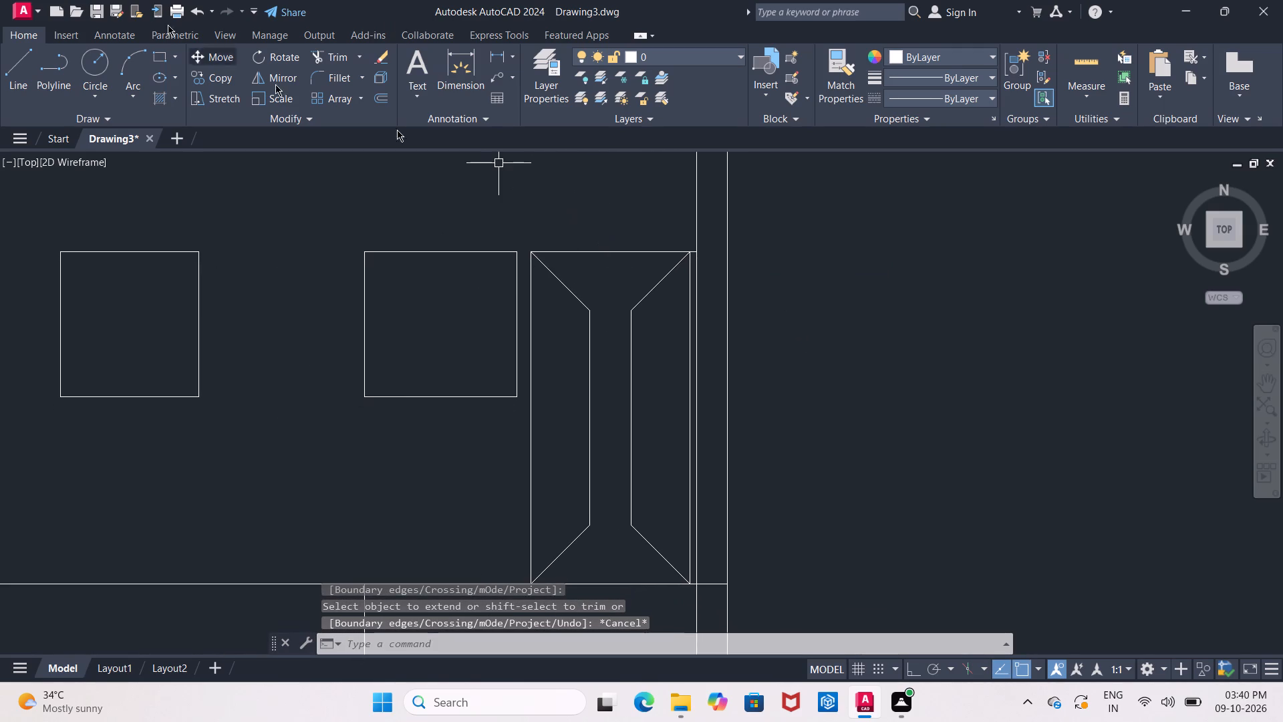
scroll(537, 204, down, 1)
middle_drag(527, 204, 399, 219)
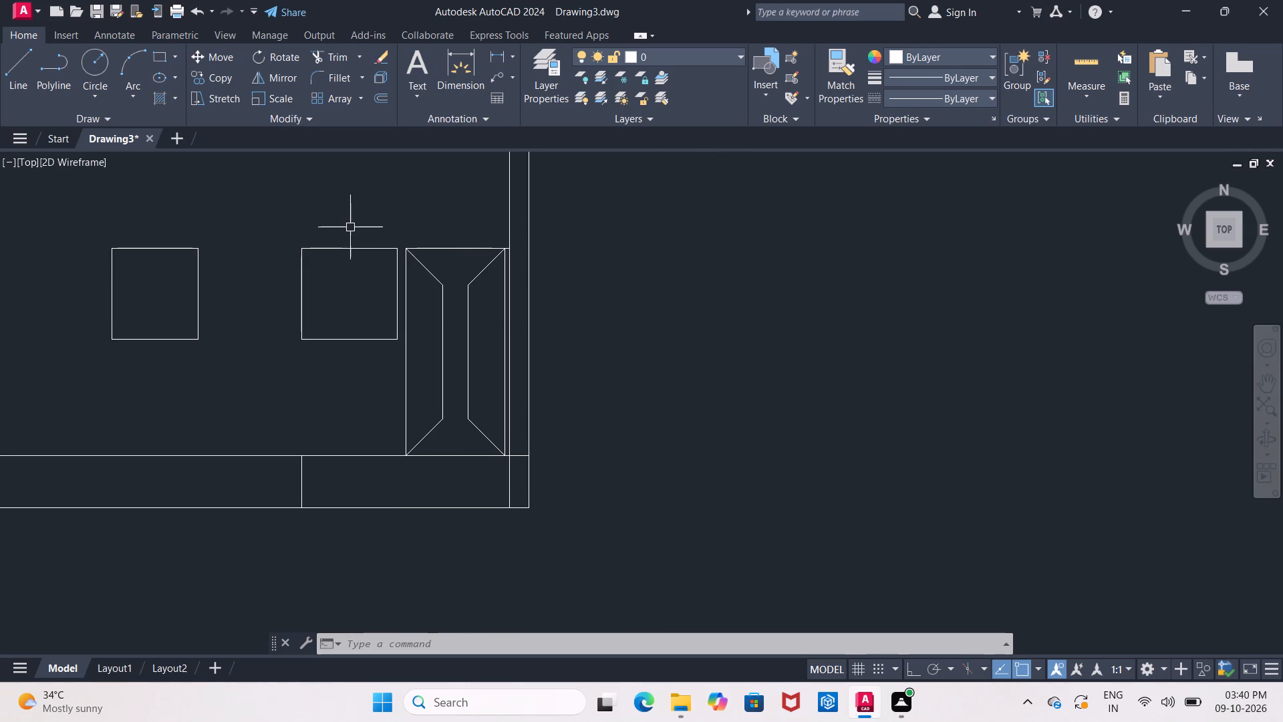
middle_drag(350, 231, 392, 235)
middle_drag(372, 233, 337, 233)
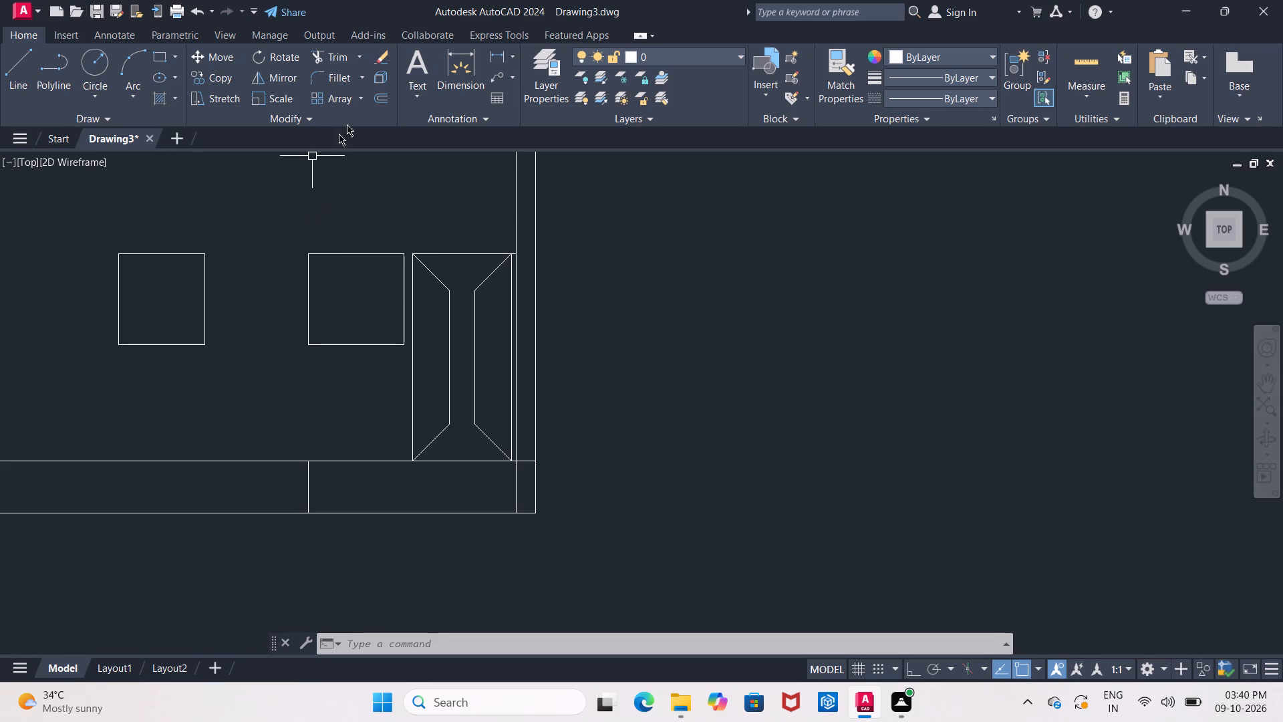
click(494, 55)
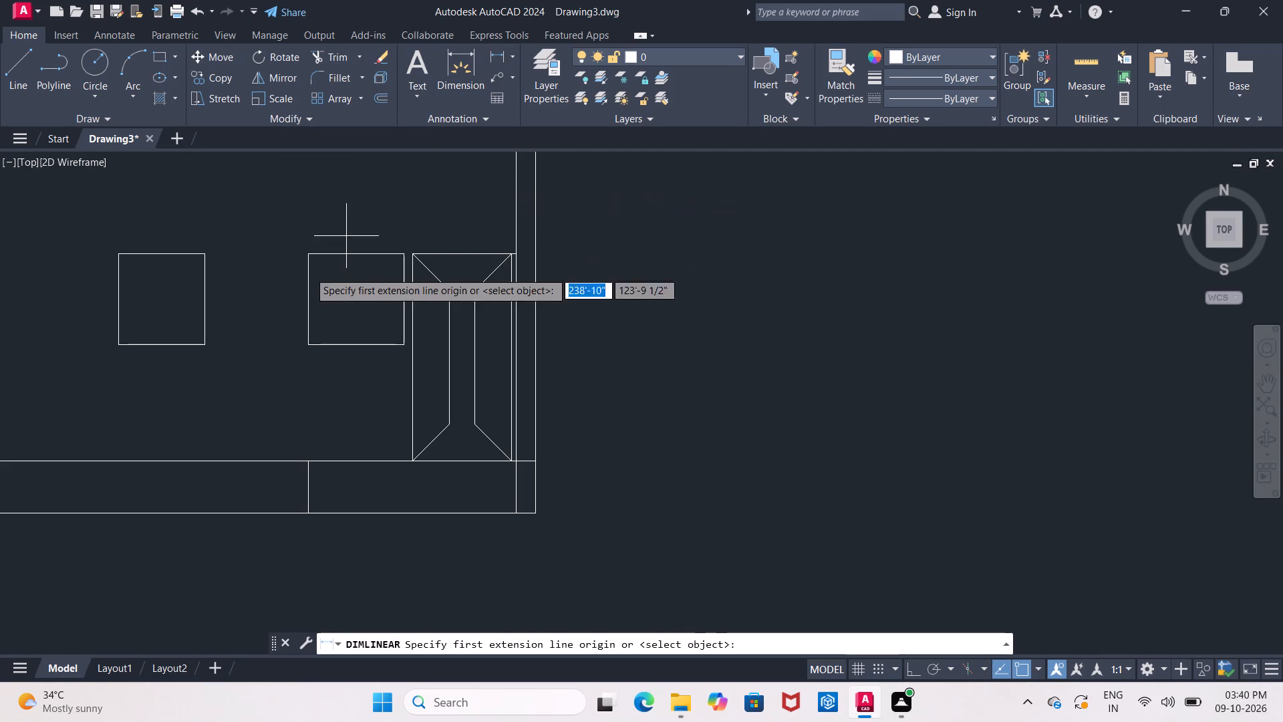
click(311, 255)
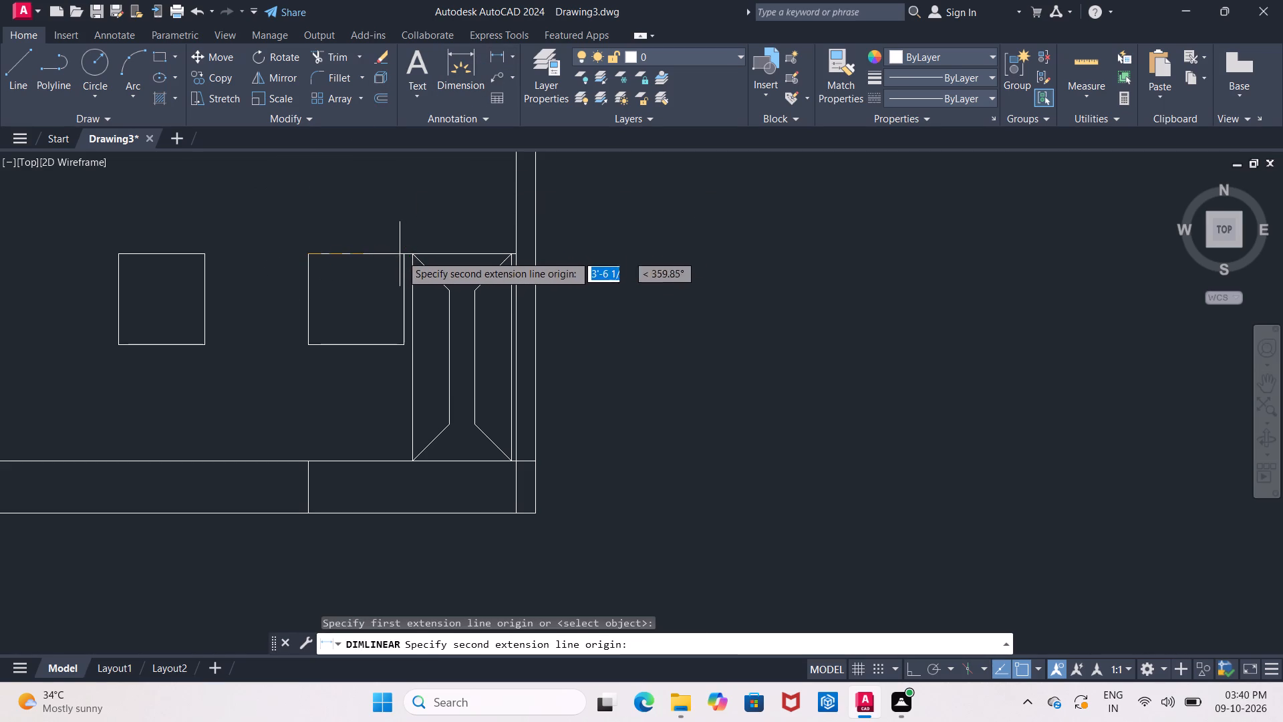
click(401, 255)
key(Escape)
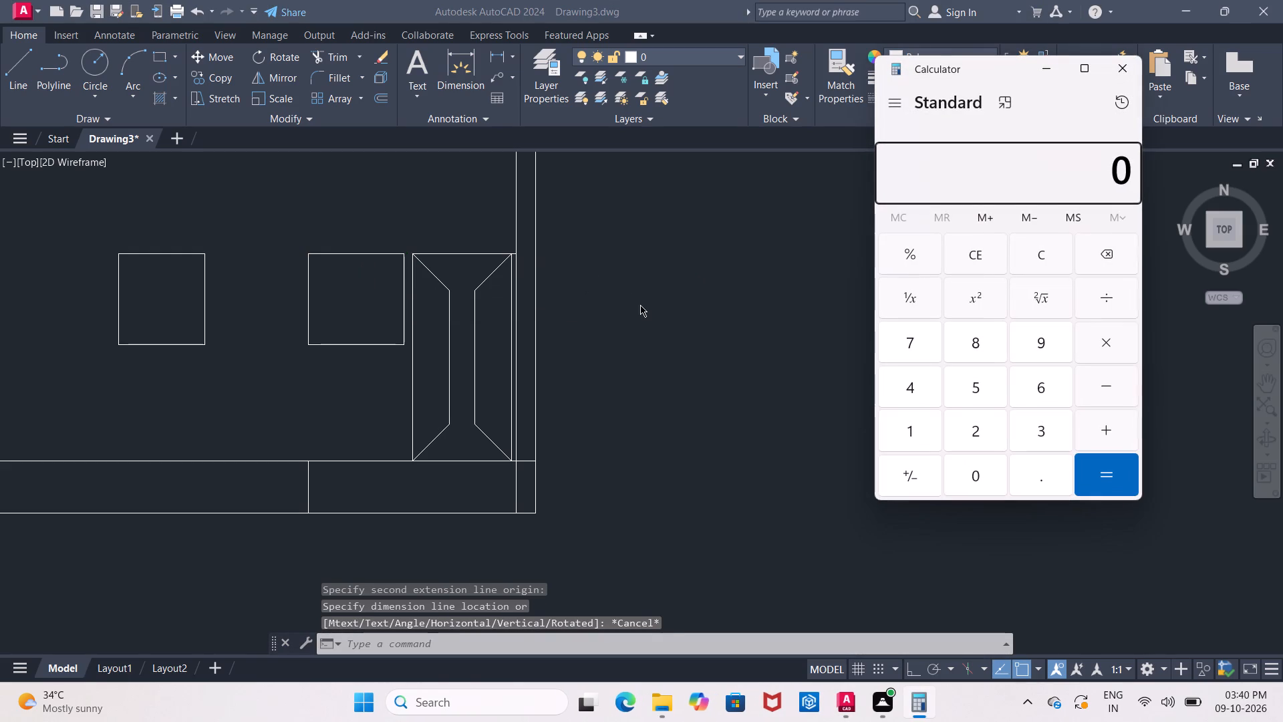
text(3.8/)
key(2)
key(Return)
click(1119, 76)
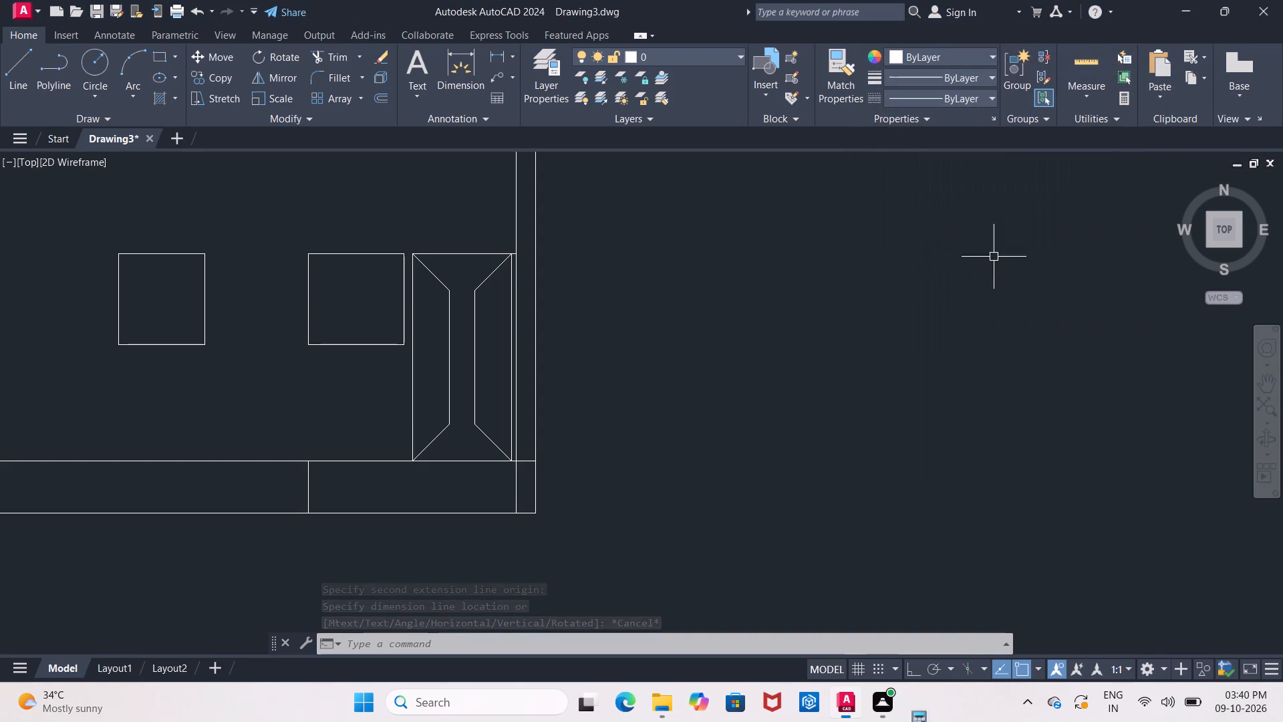
Offset the left edge of the window beside the tall opening 1'9" inward as a vertical divider.
key(o)
key(Return)
key(1)
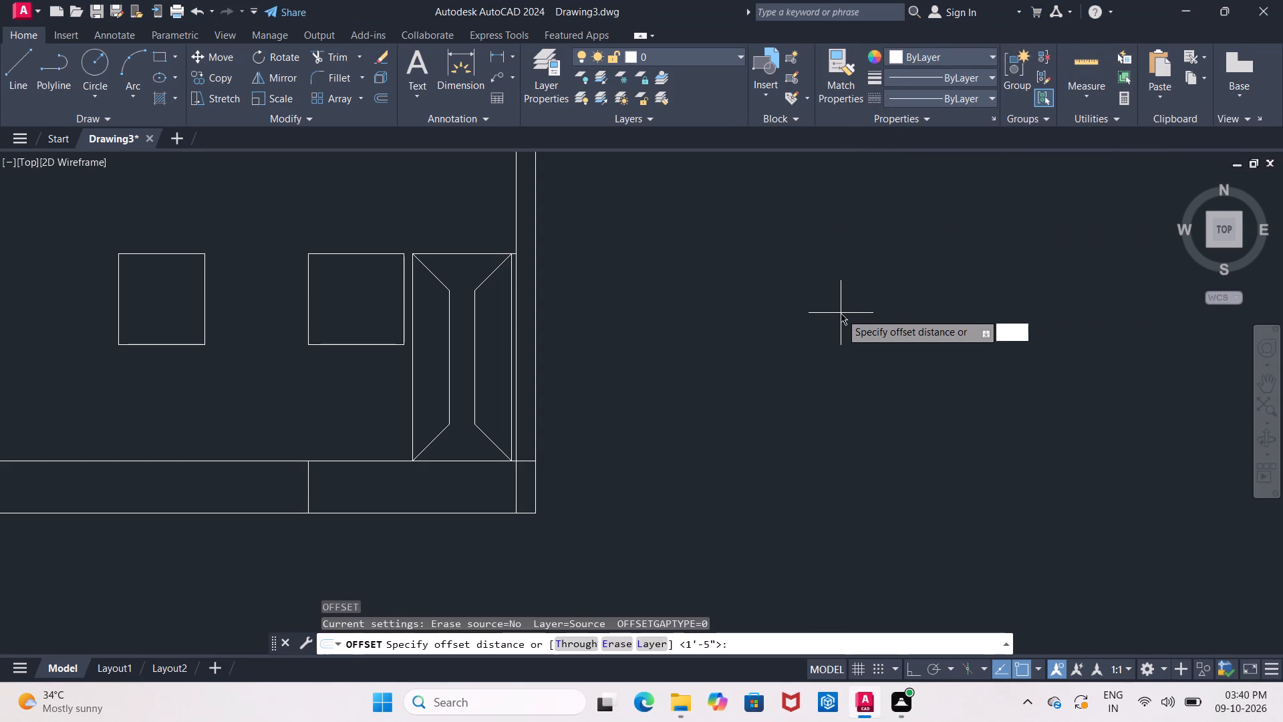
key(apostrophe)
key(9)
key(shift+quotedbl)
key(Return)
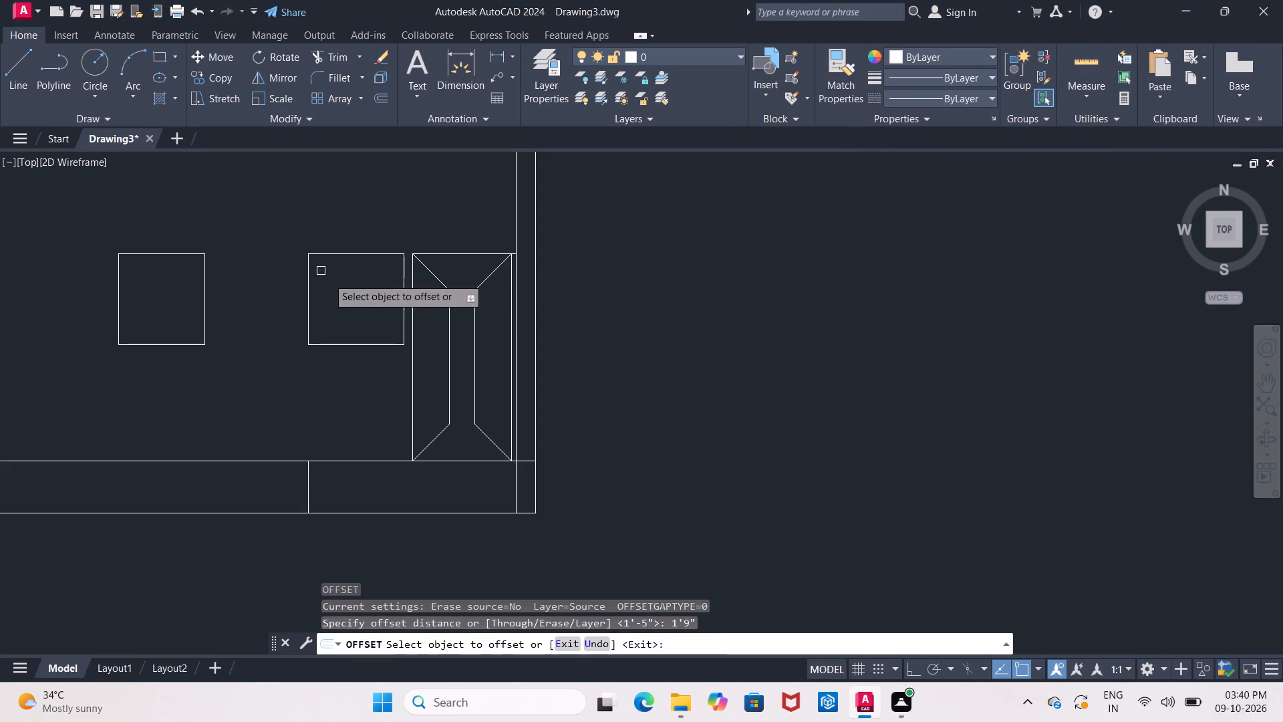
click(310, 295)
click(338, 295)
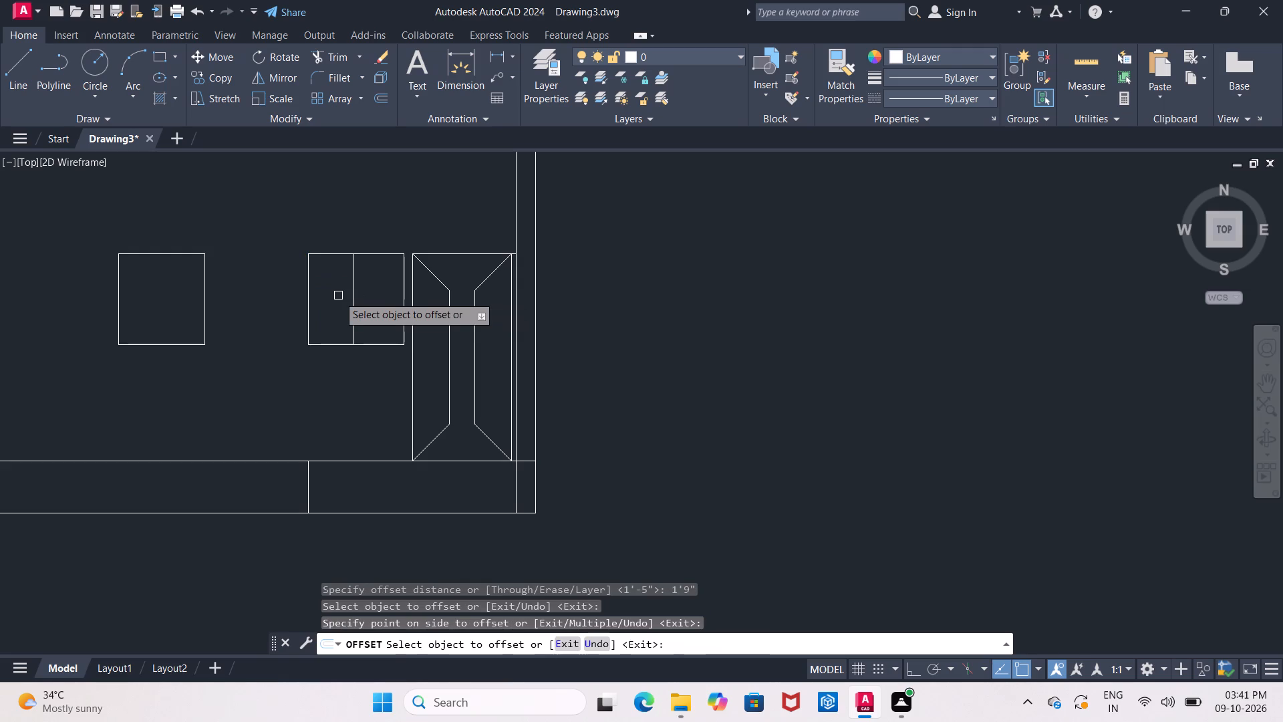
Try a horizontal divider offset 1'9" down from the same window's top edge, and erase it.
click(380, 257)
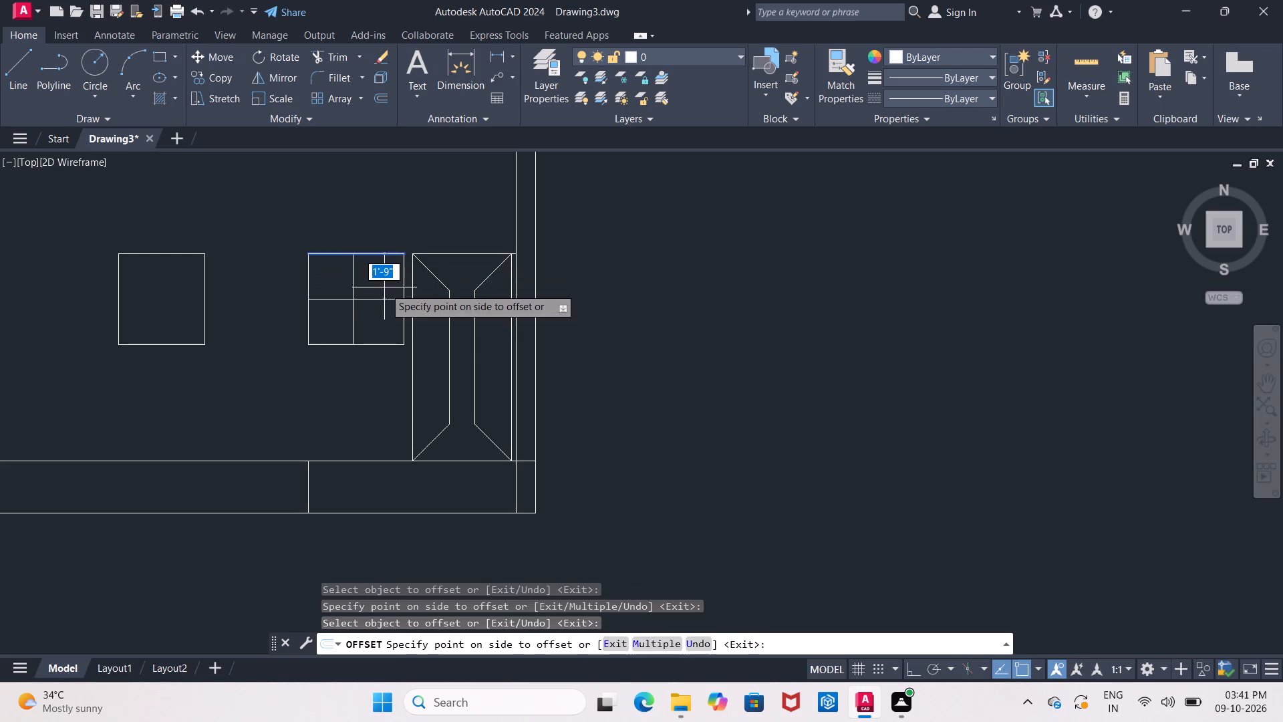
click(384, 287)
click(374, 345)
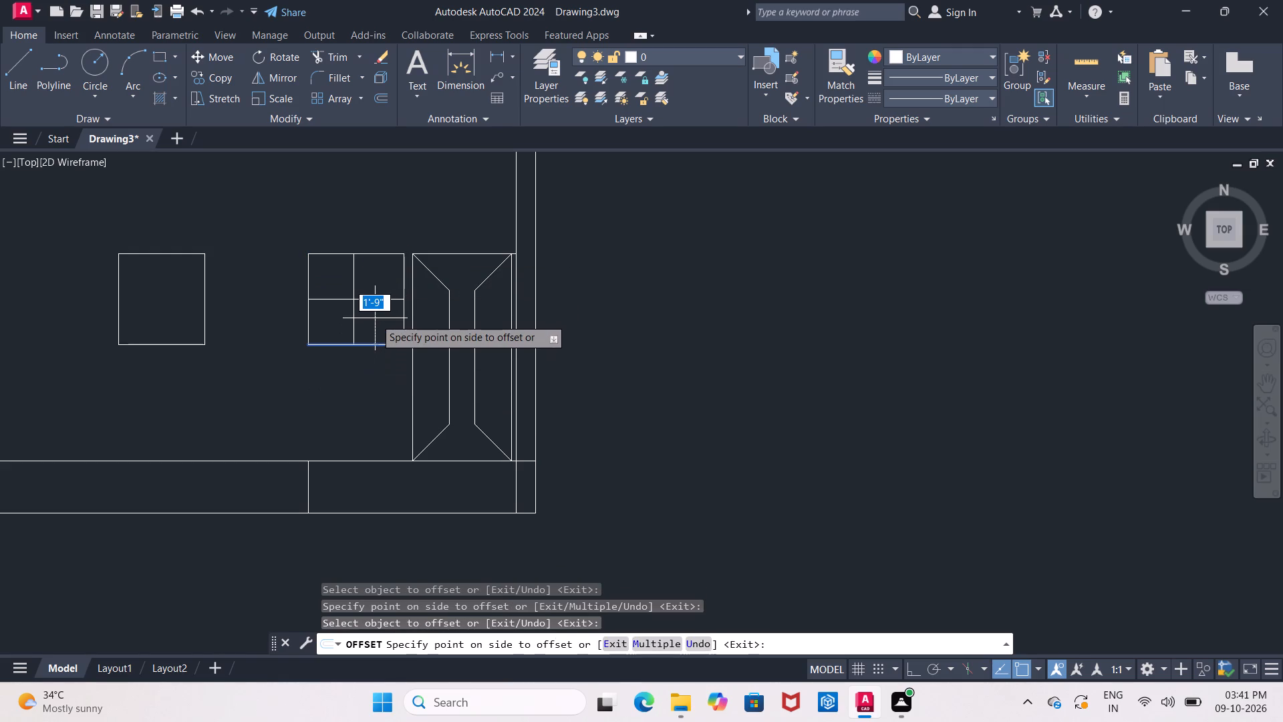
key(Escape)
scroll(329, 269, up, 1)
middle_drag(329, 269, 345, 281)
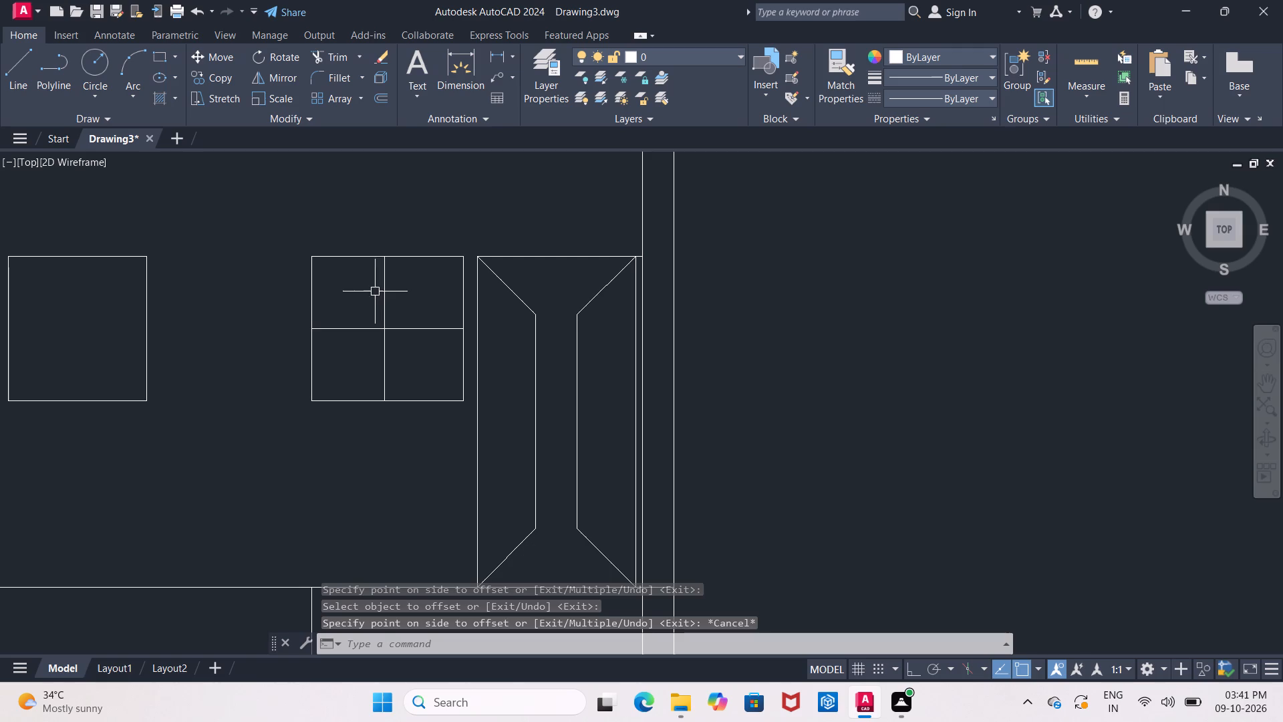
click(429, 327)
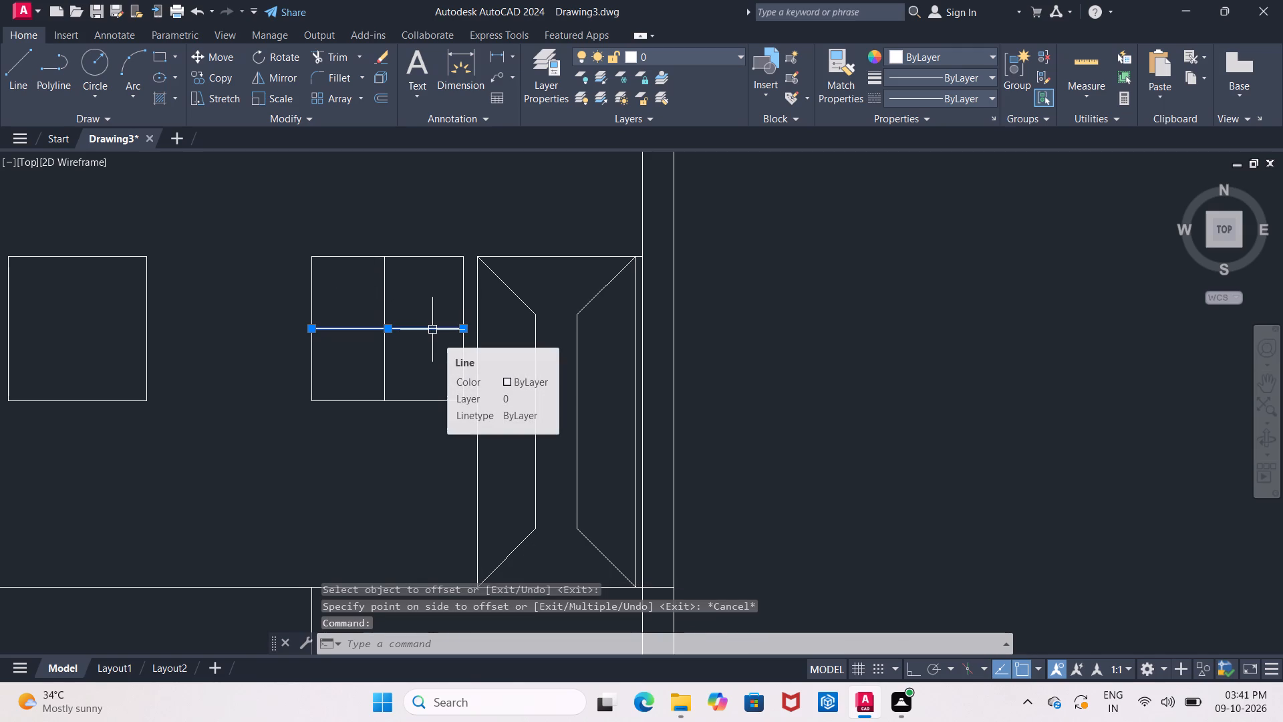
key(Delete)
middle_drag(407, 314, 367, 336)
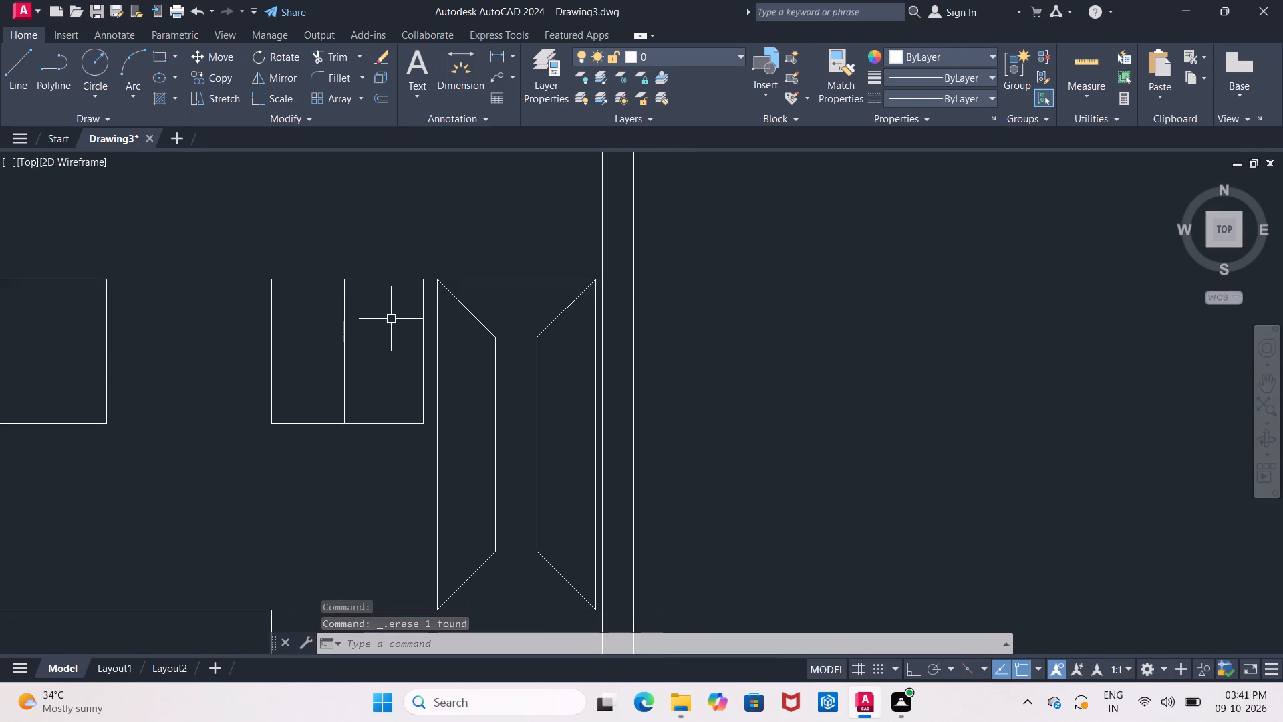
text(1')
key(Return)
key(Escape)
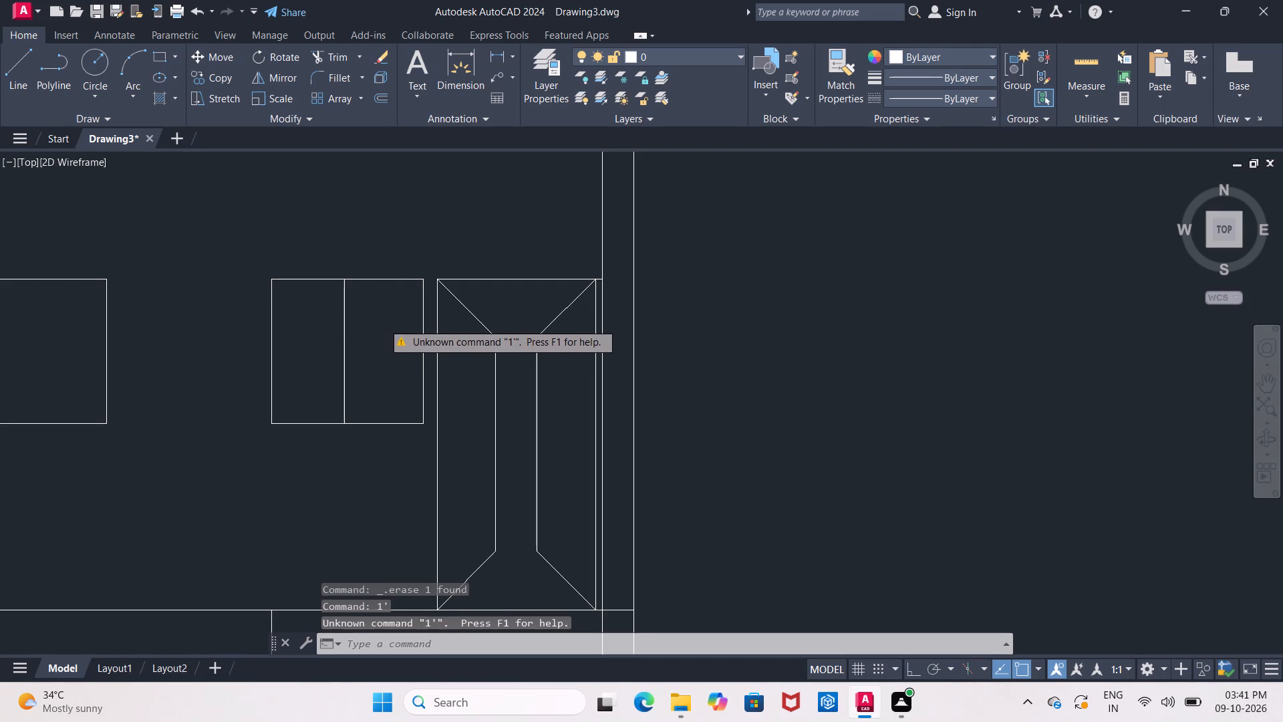
Offset the top and bottom edges of the window beside the tall opening 1' inward.
key(o)
key(Return)
text(1')
key(Return)
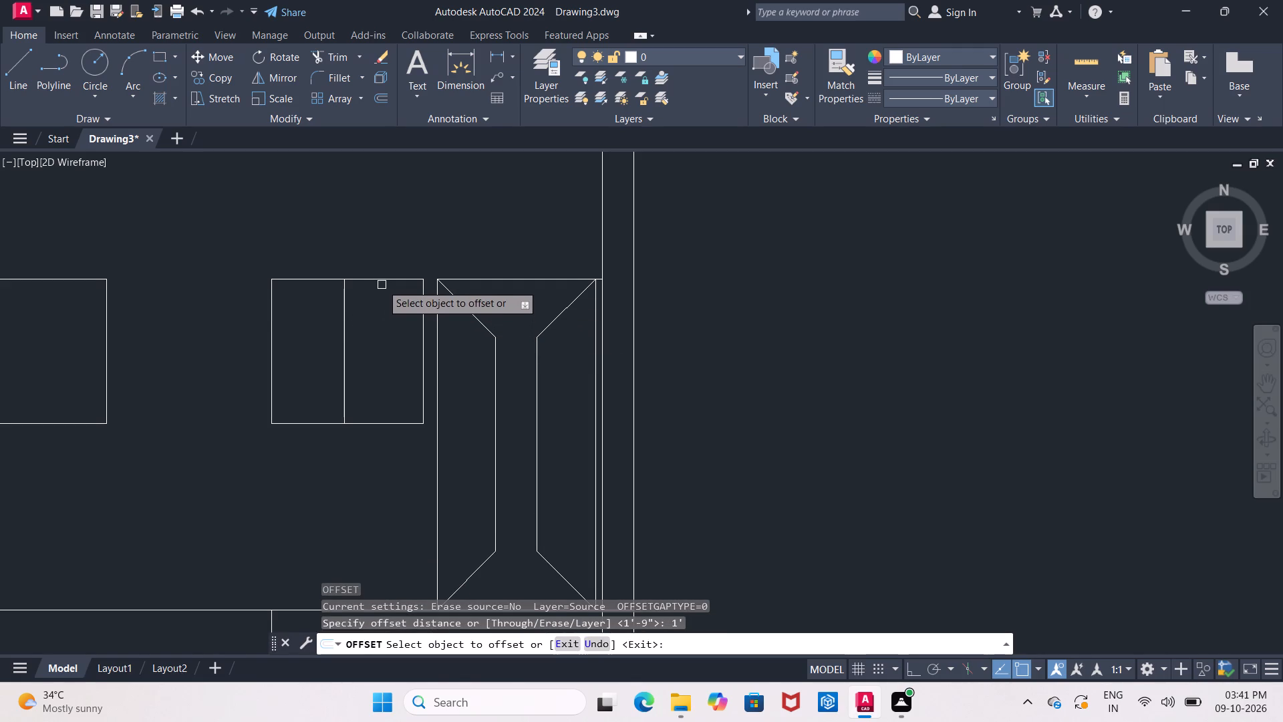
click(382, 279)
click(386, 306)
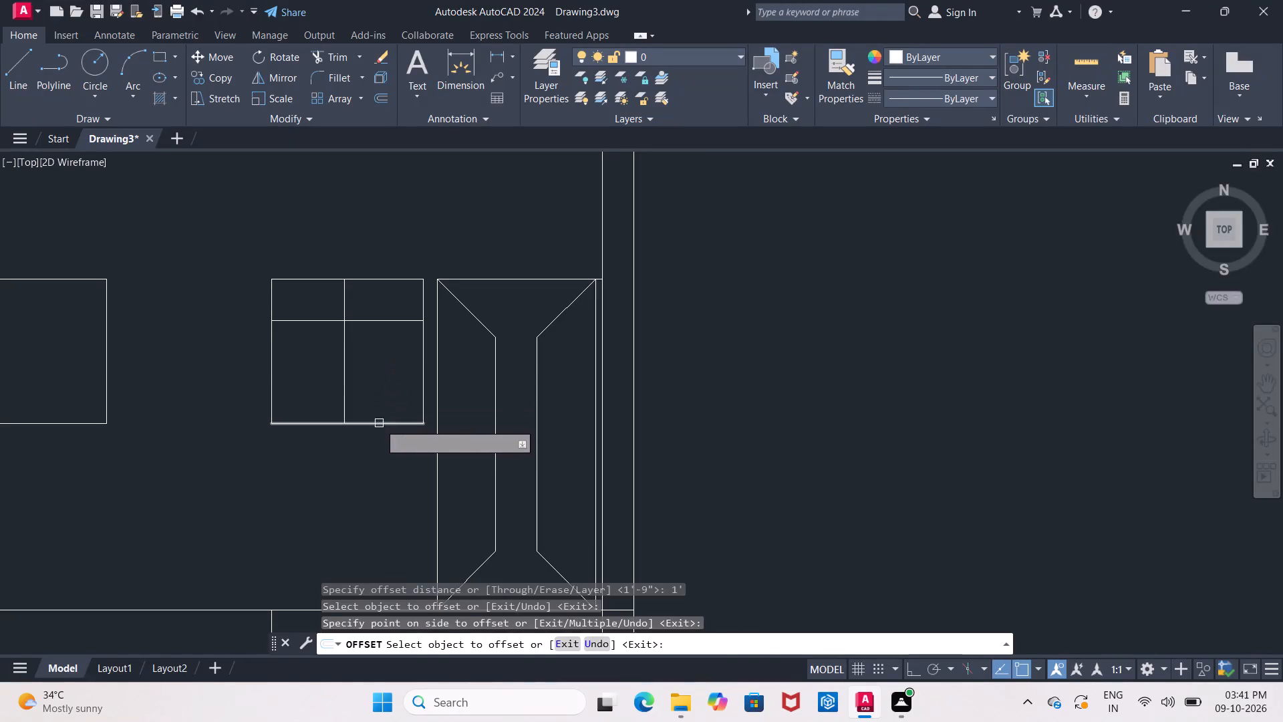
click(379, 424)
click(378, 367)
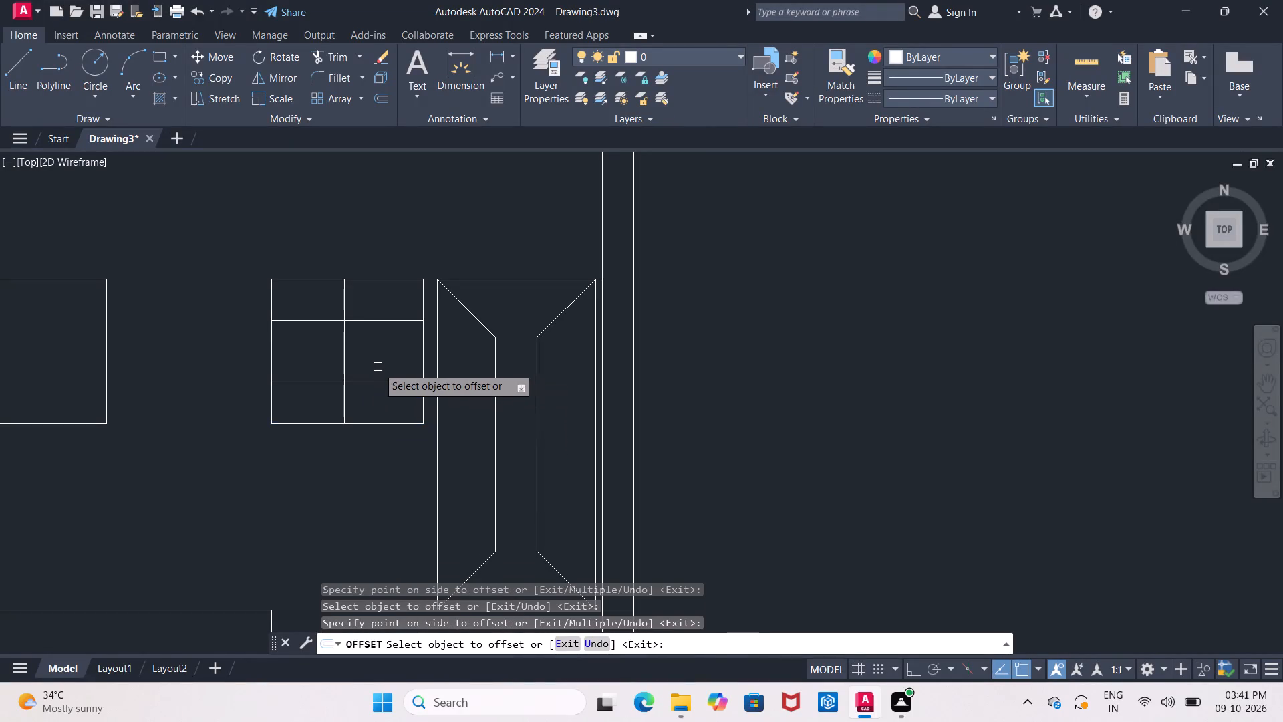
key(Escape)
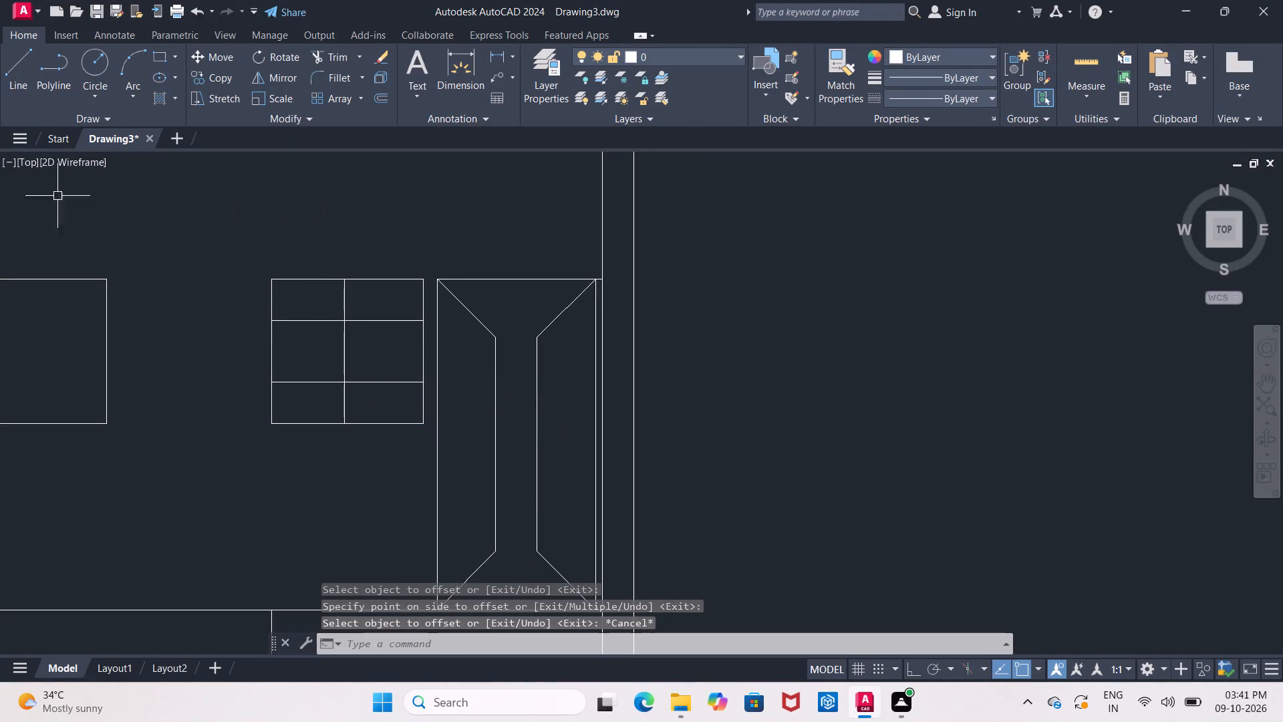
Draw diagonal lines from the window's upper-left and lower-left corners to where the vertical divider meets the nearest horizontal inset lines.
click(23, 78)
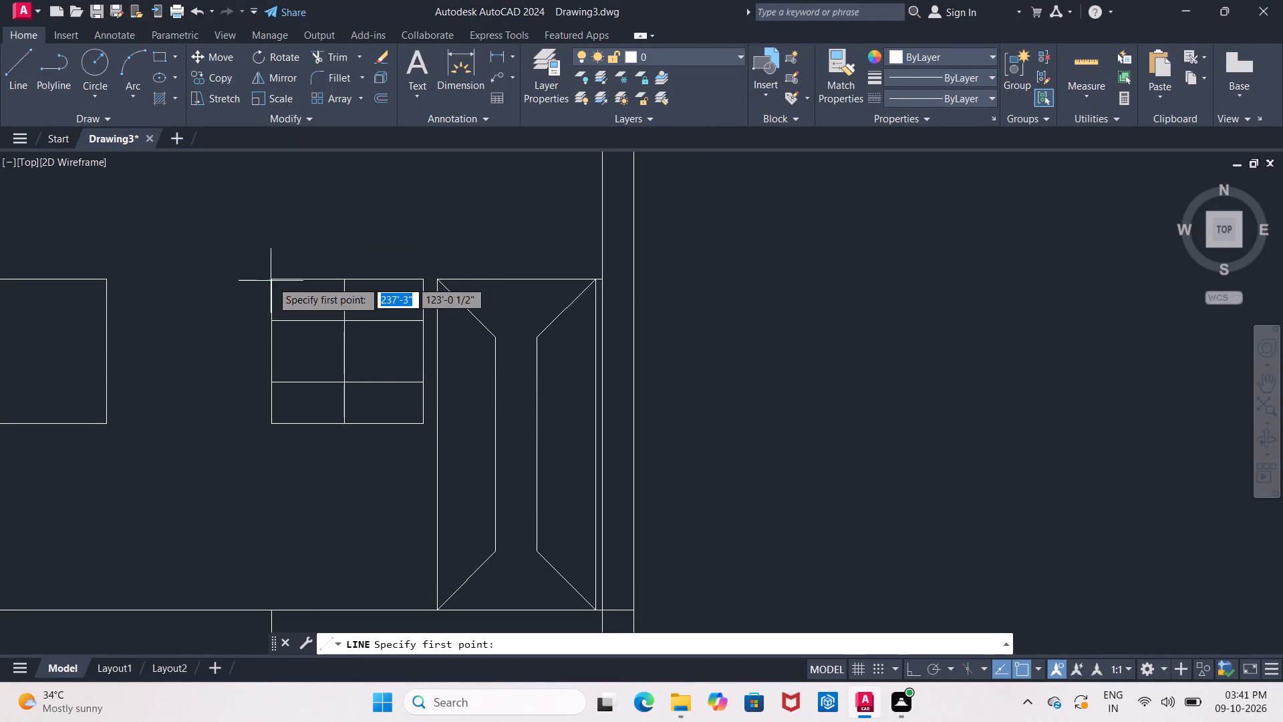
click(271, 281)
click(346, 322)
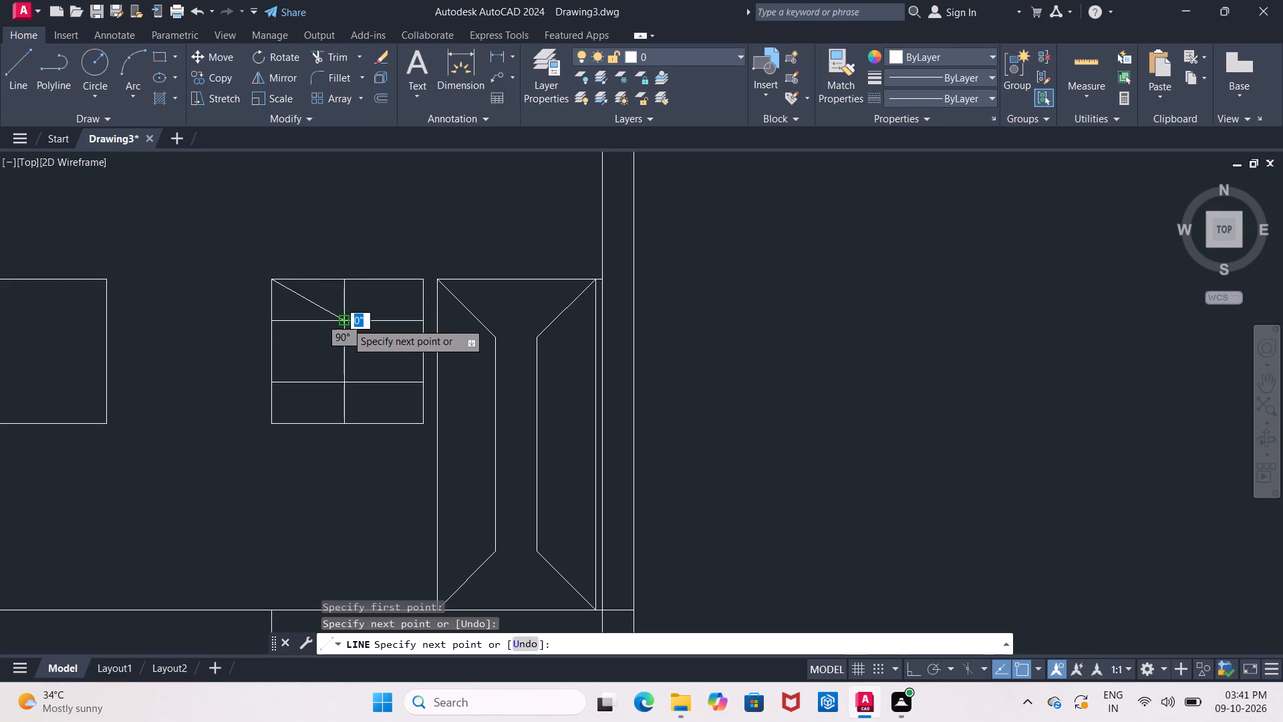
key(Escape)
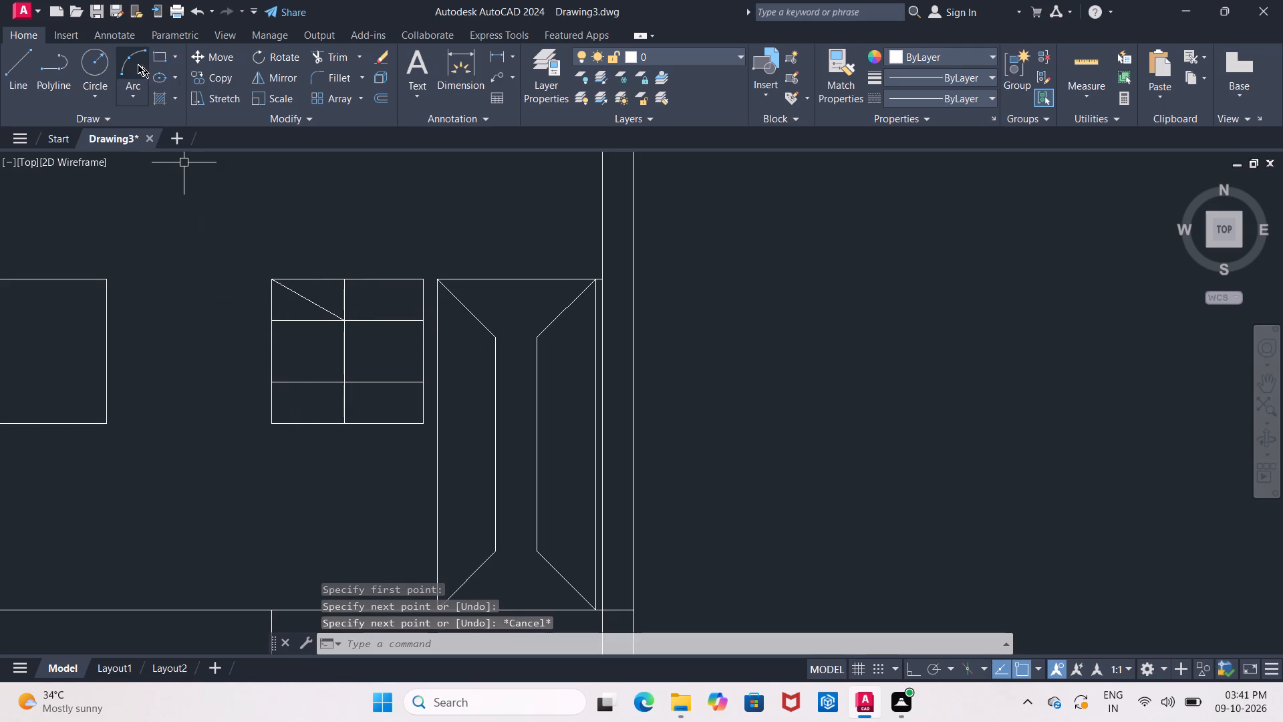
click(20, 73)
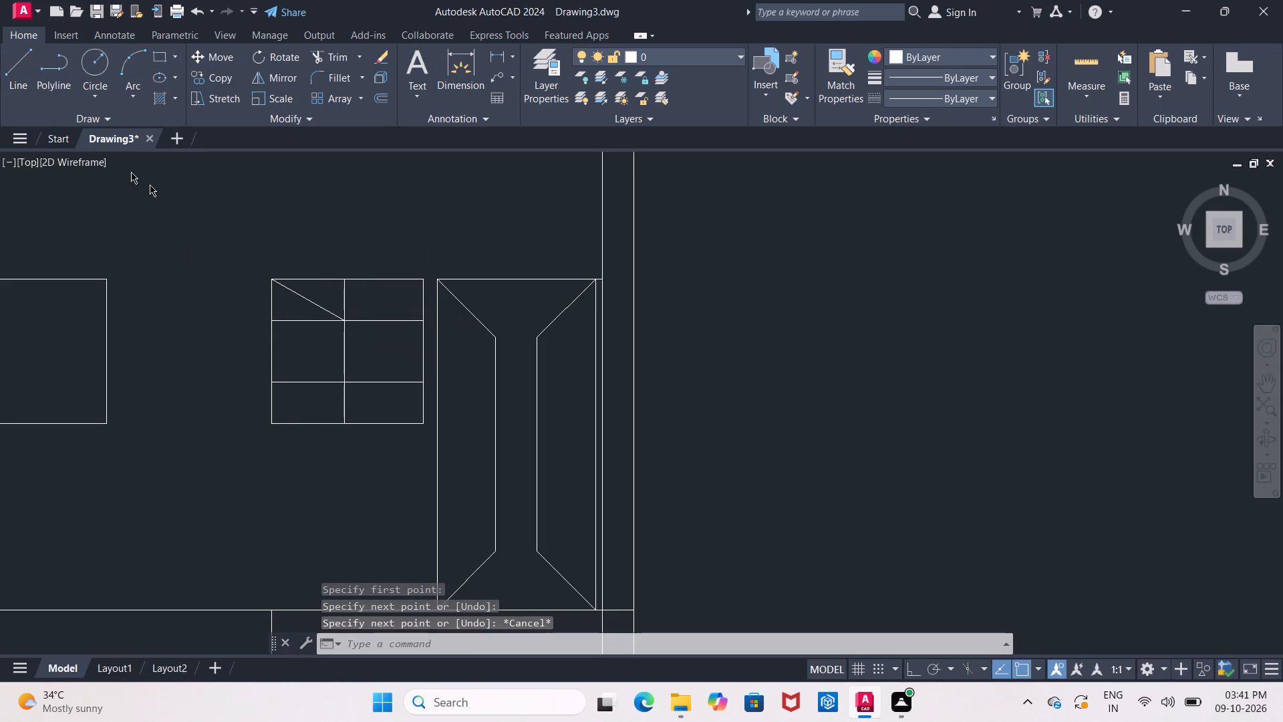
click(270, 423)
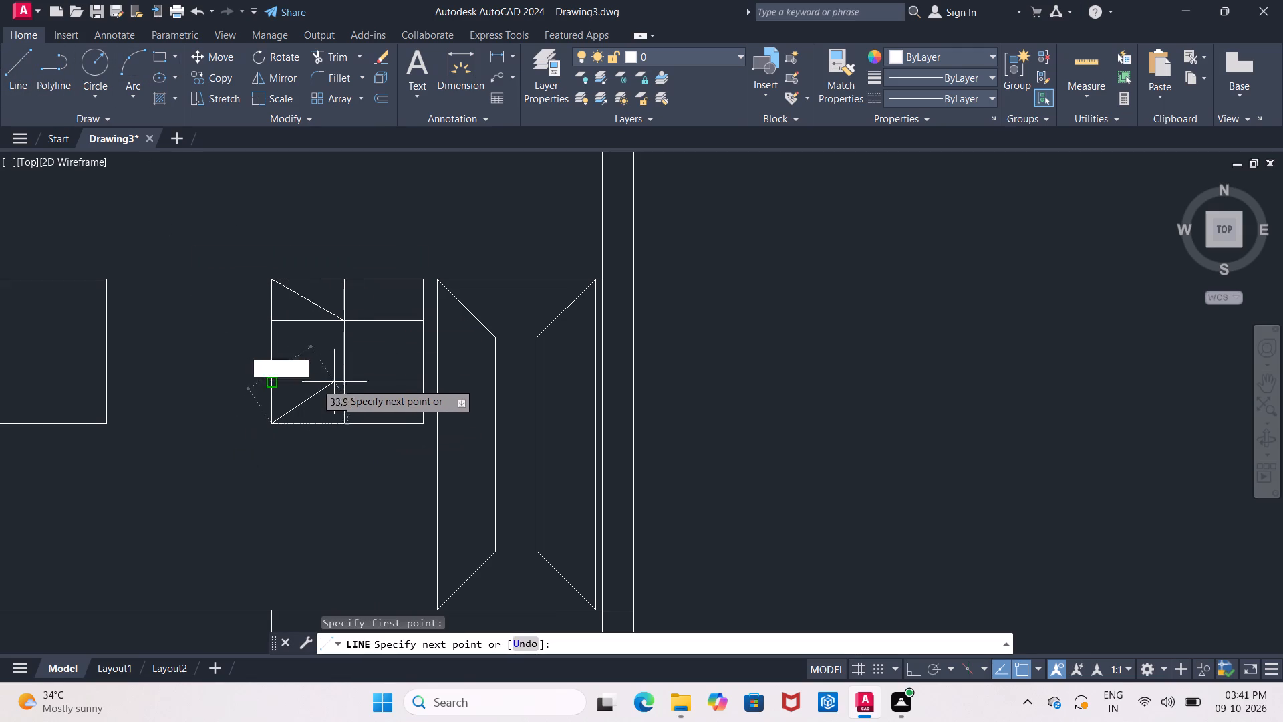
click(345, 380)
key(Escape)
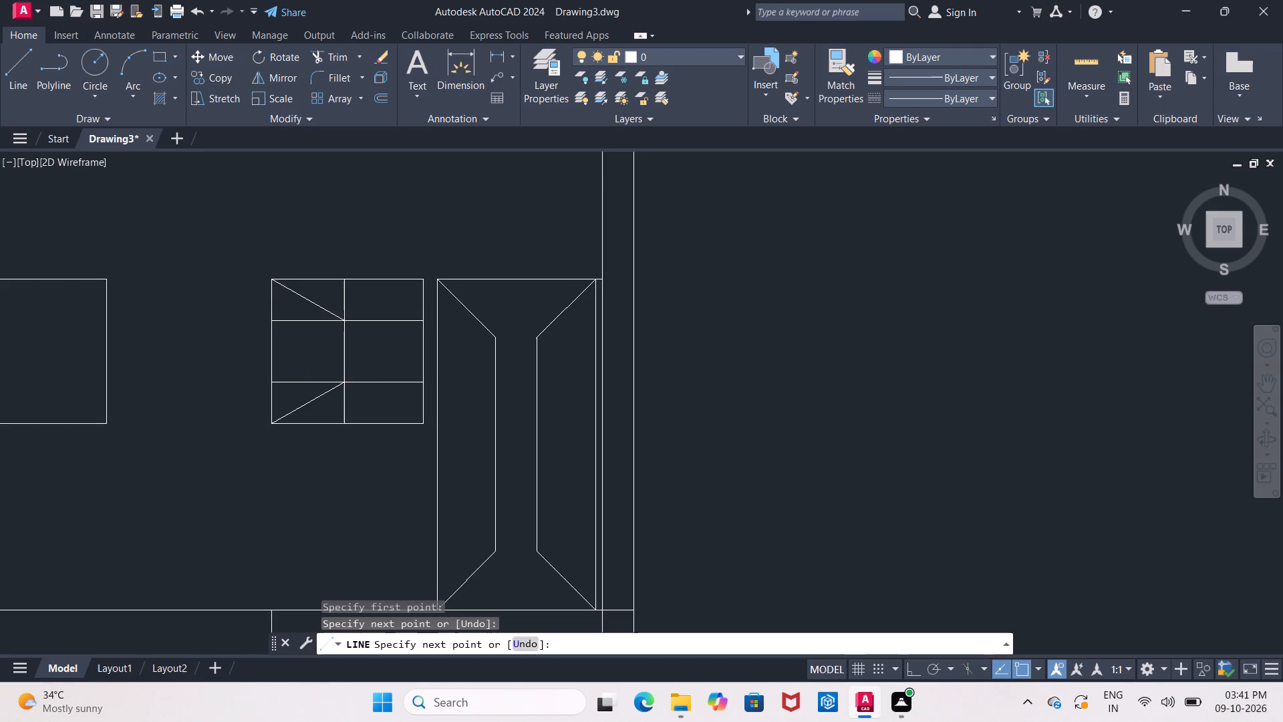
middle_drag(369, 303, 357, 300)
key(Escape)
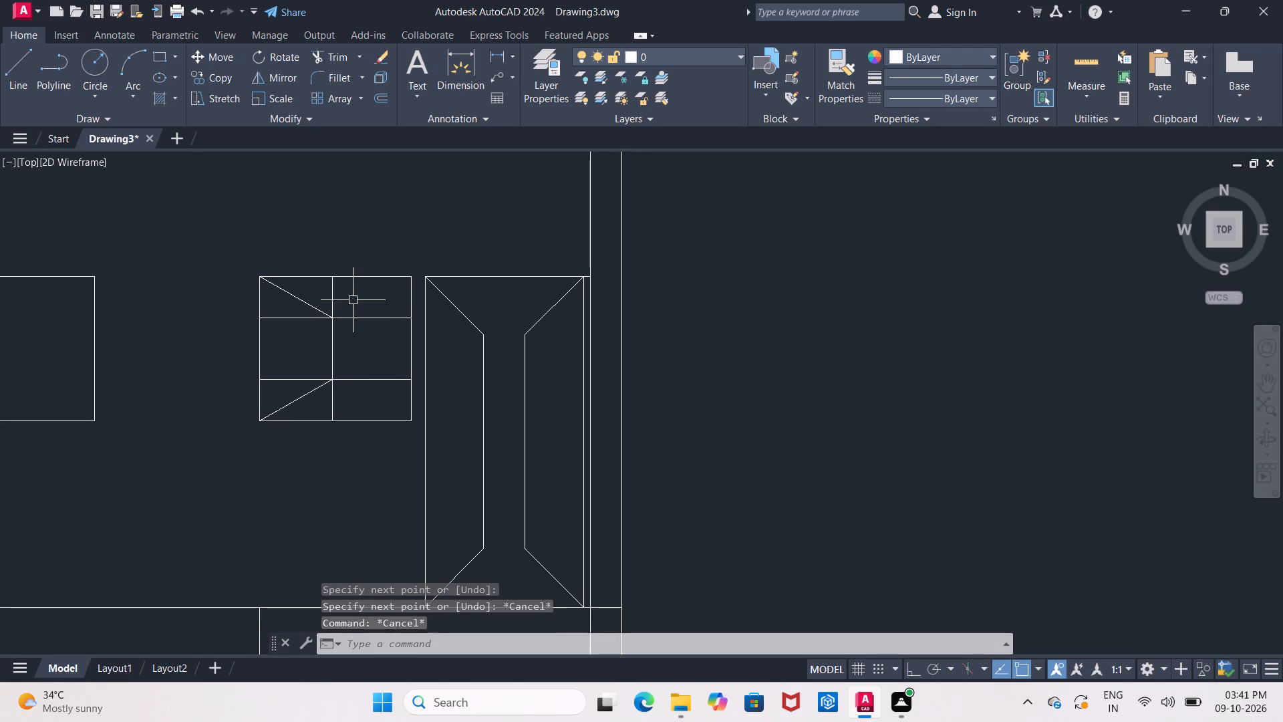
Offset the vertical divider in the window beside the tall opening 2" toward the opening.
key(o)
key(Return)
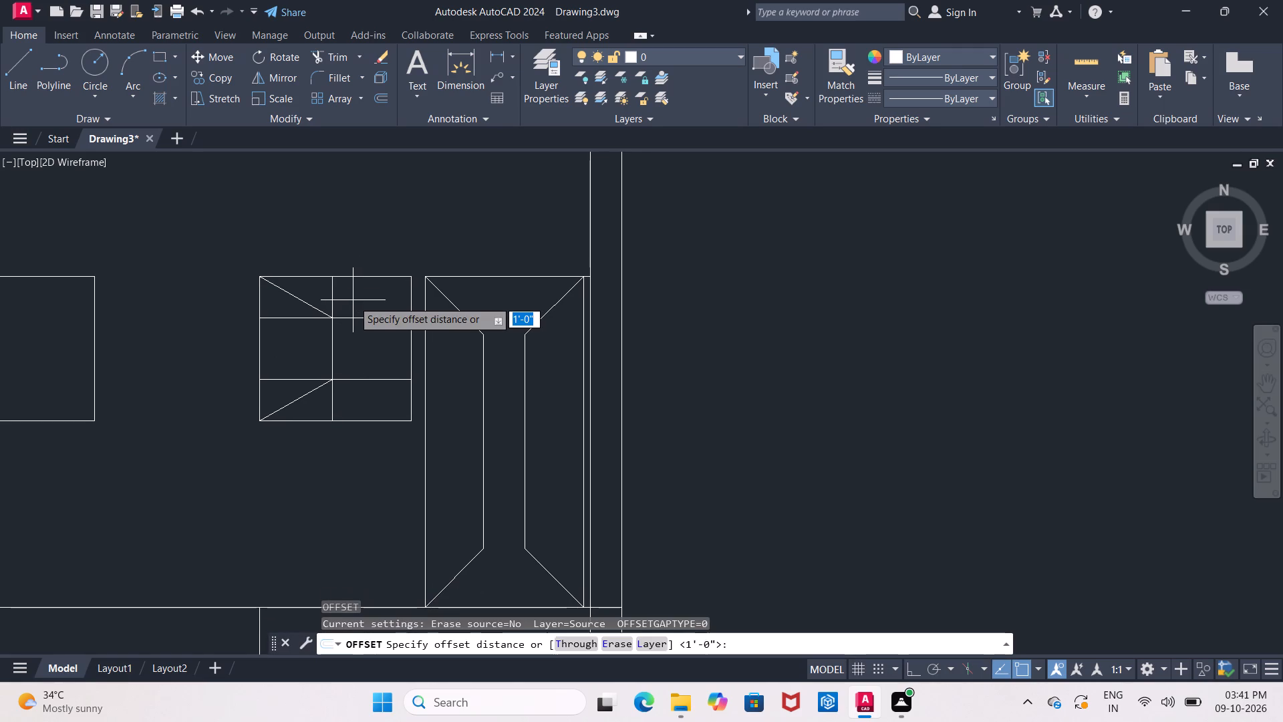
key(2)
key(shift+quotedbl)
key(Return)
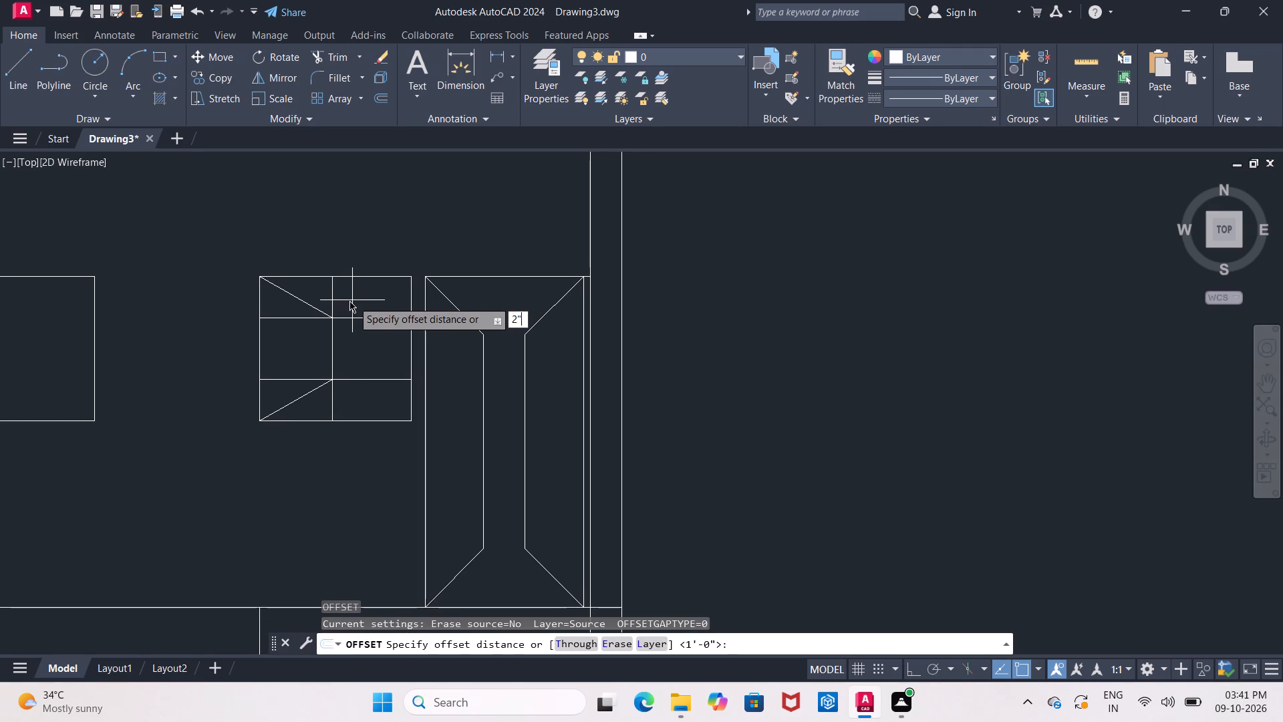
click(334, 353)
click(360, 352)
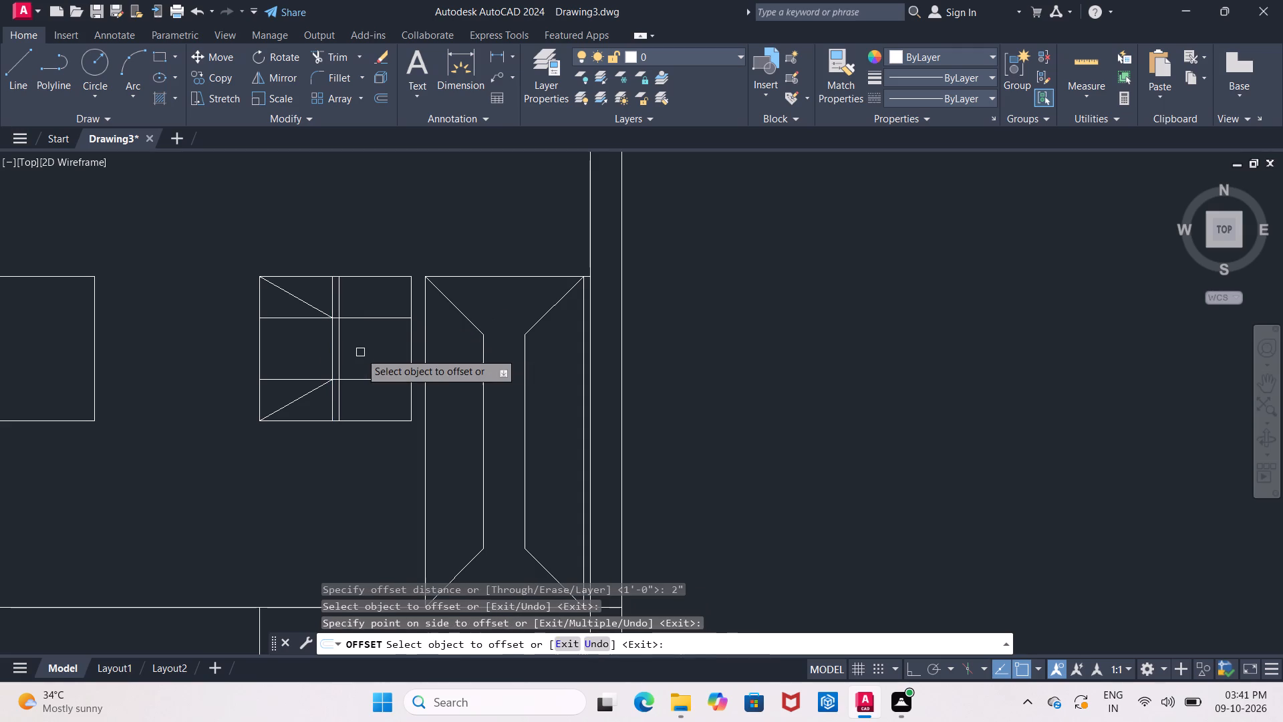
key(Escape)
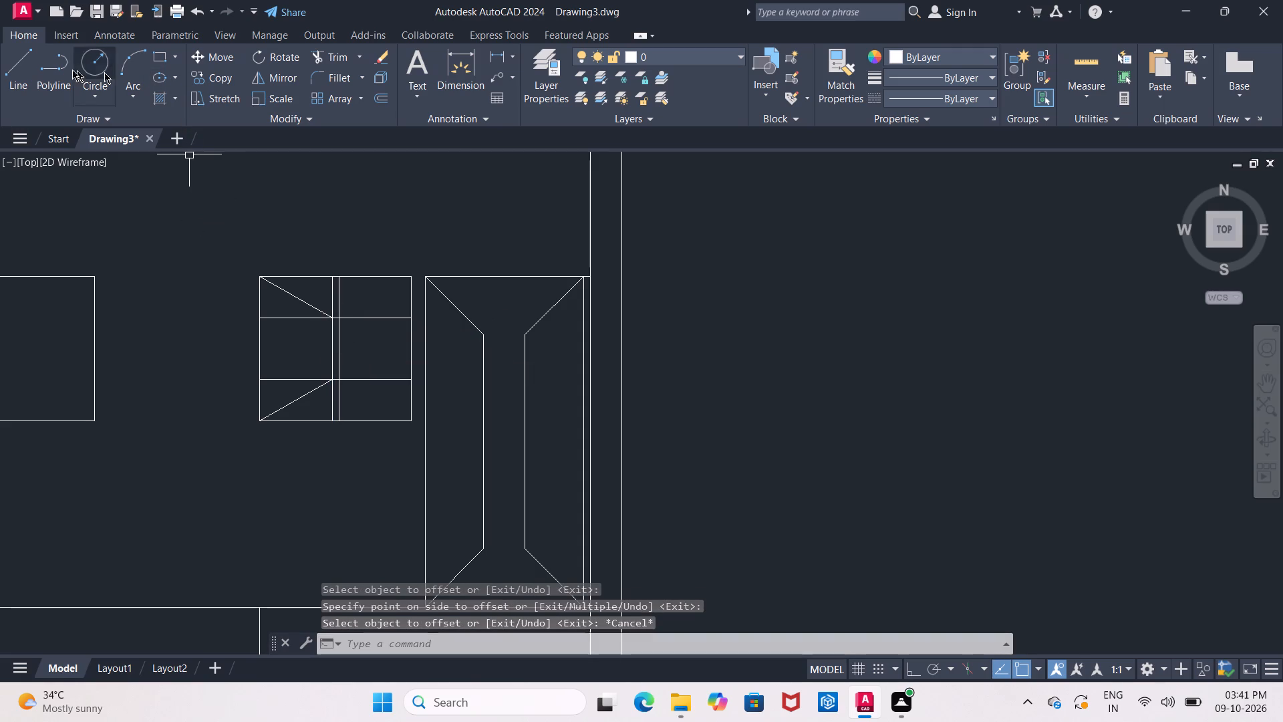
Draw diagonal lines from the second divider's crossings with the horizontal inset lines to the window's upper-right and lower-right corners.
click(17, 62)
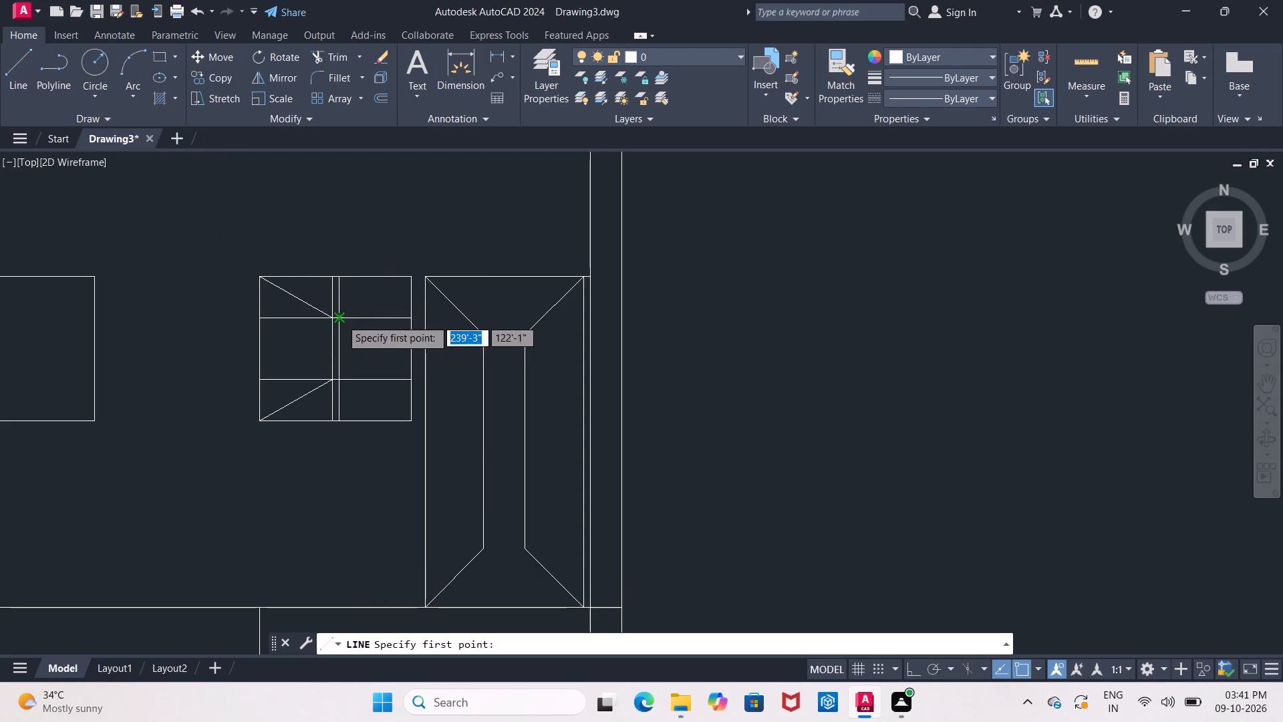
scroll(341, 319, up, 2)
click(330, 316)
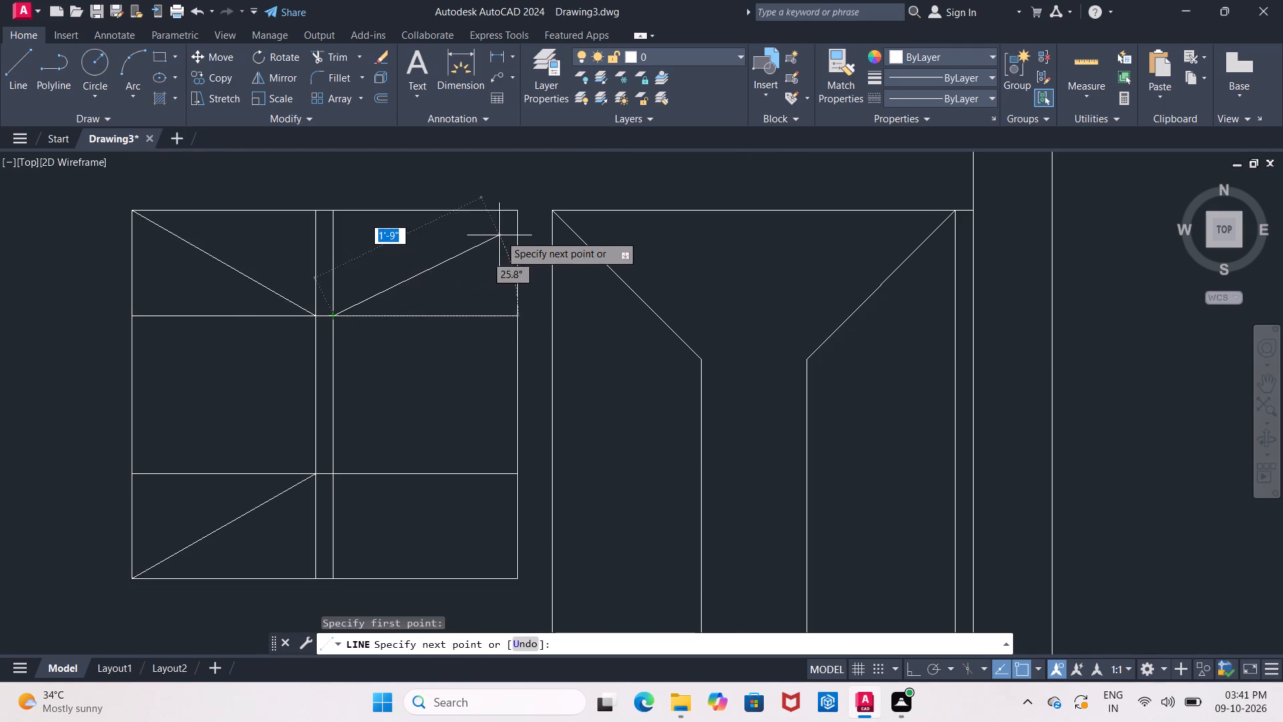
click(515, 214)
key(Escape)
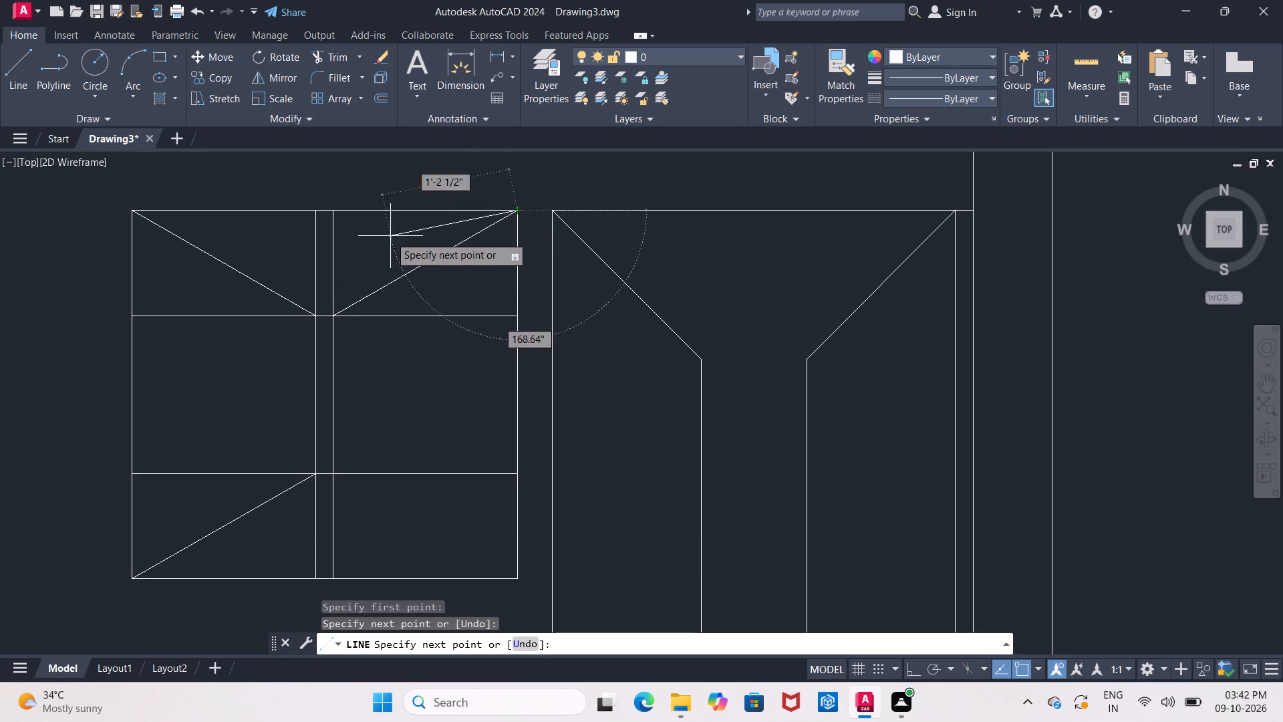
click(31, 72)
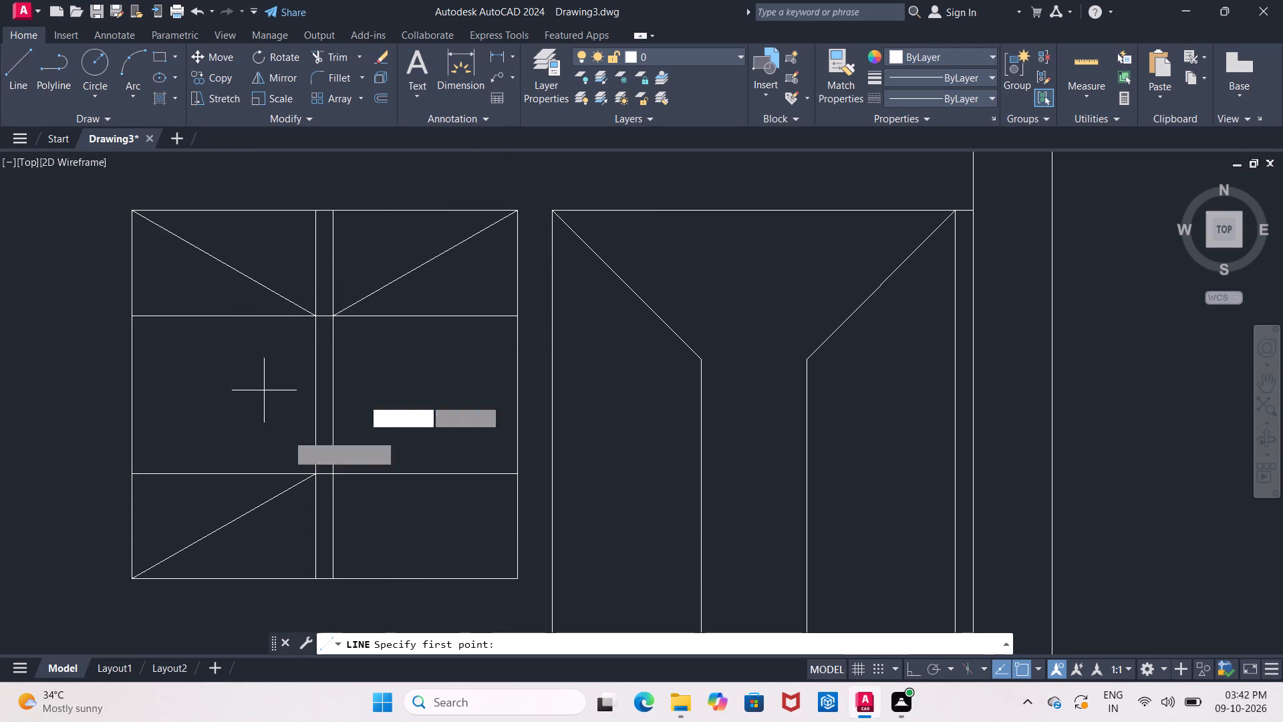
click(334, 471)
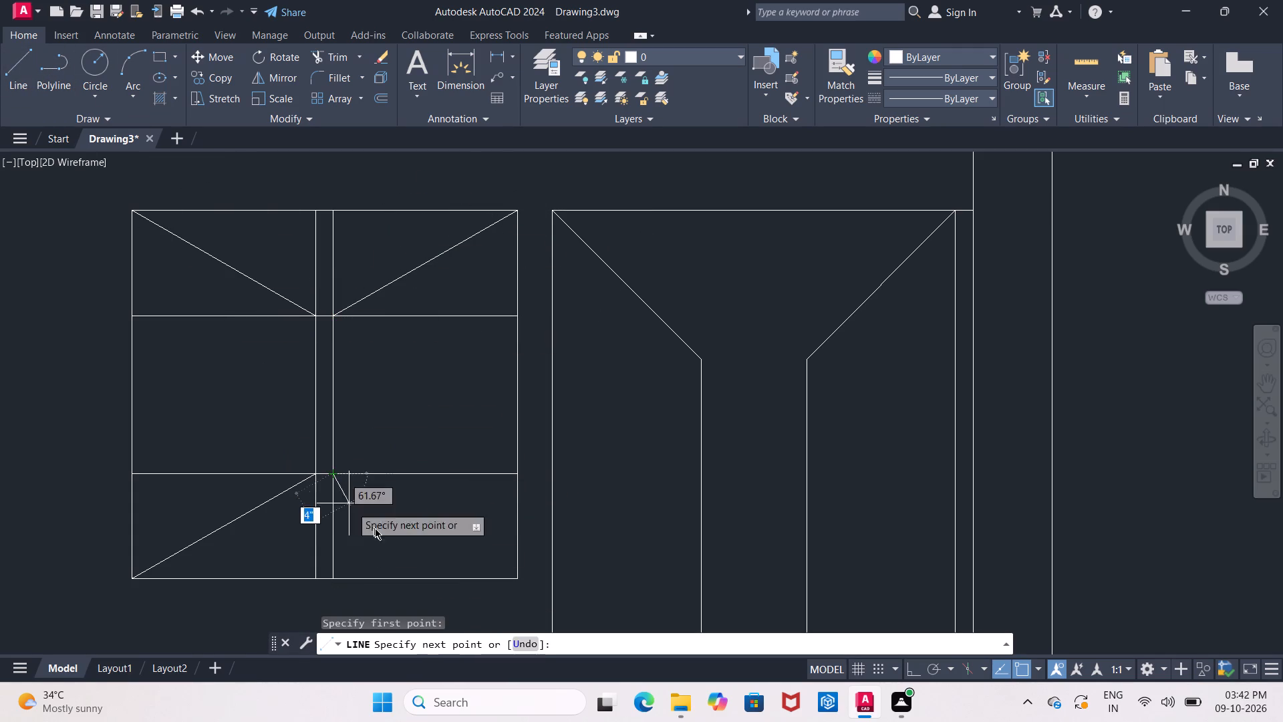
click(519, 583)
key(Escape)
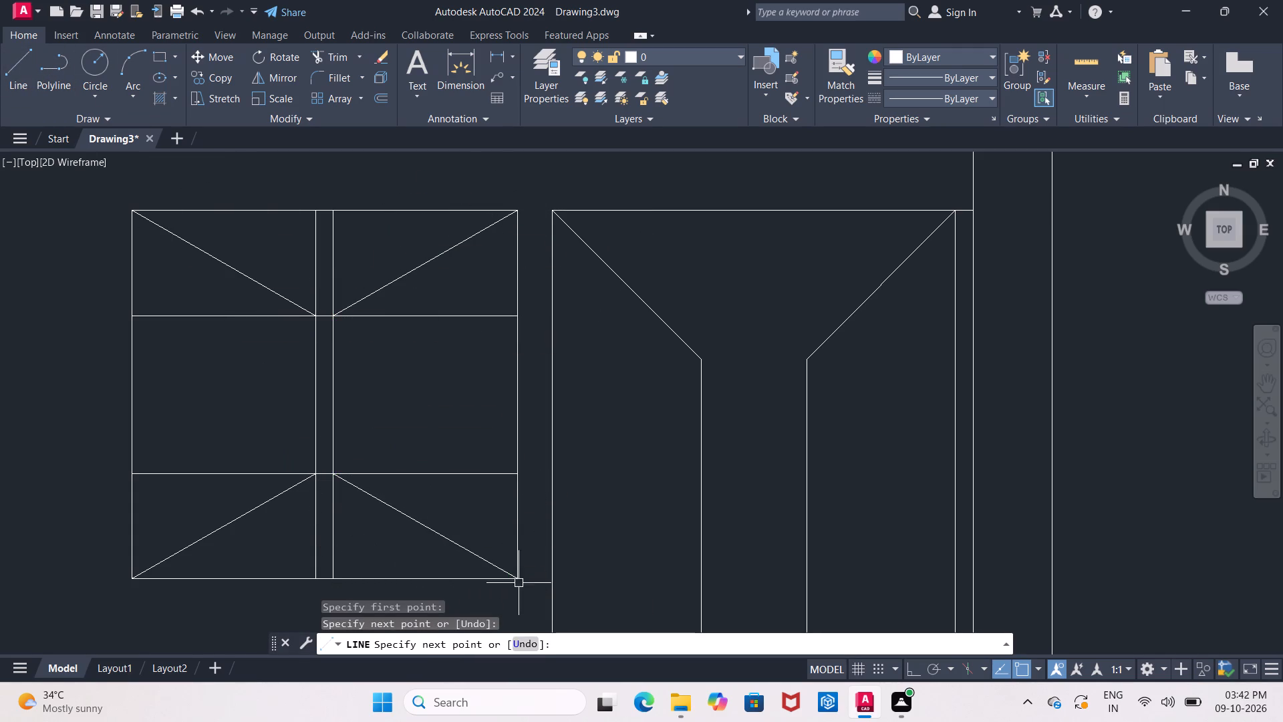
Trim the upper inset line between the dividers, the dividers' upper ends, and both horizontal inset lines outside the dividers.
text(TR)
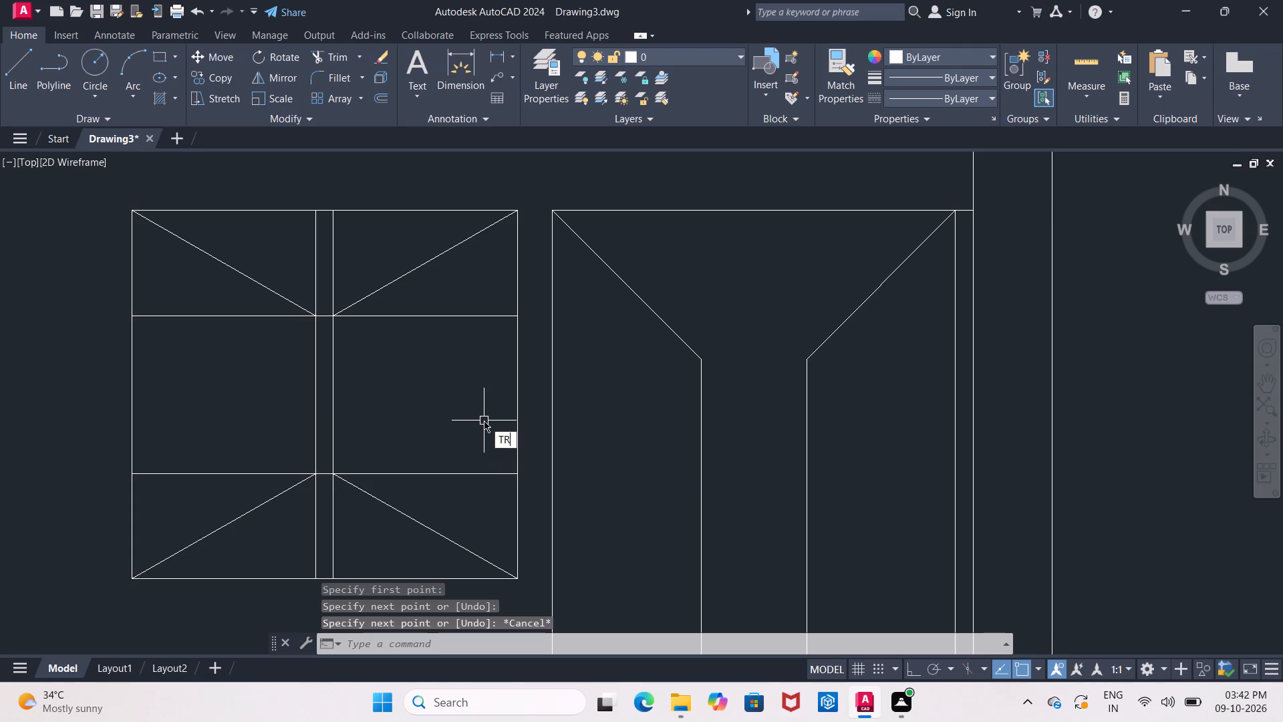
key(Return)
key(Return)
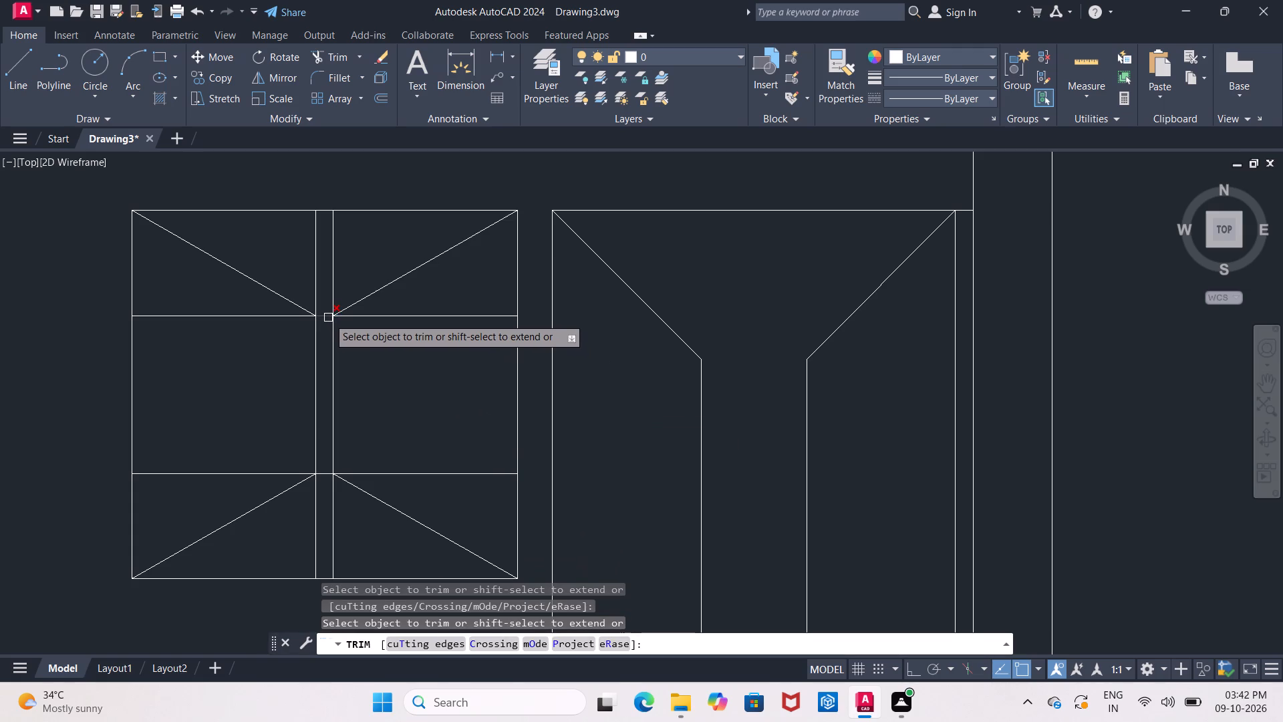
click(323, 318)
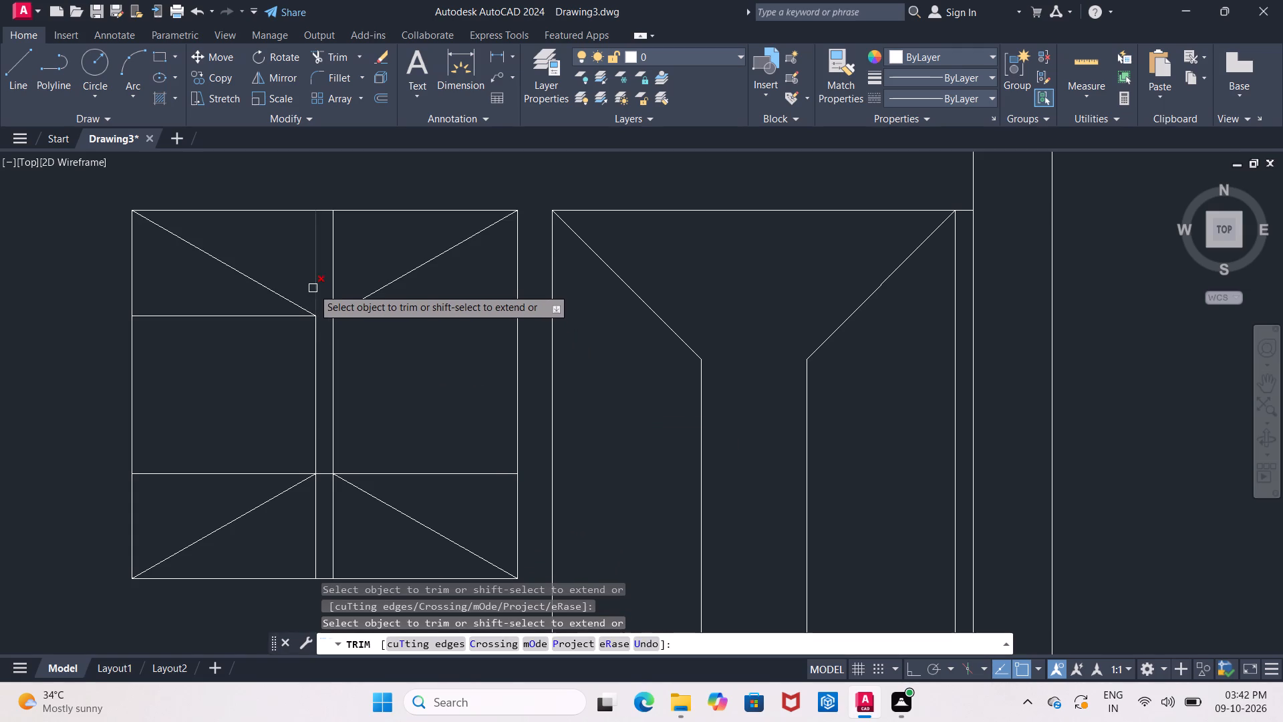
click(313, 288)
click(331, 285)
scroll(331, 285, down, 1)
middle_drag(332, 263, 331, 235)
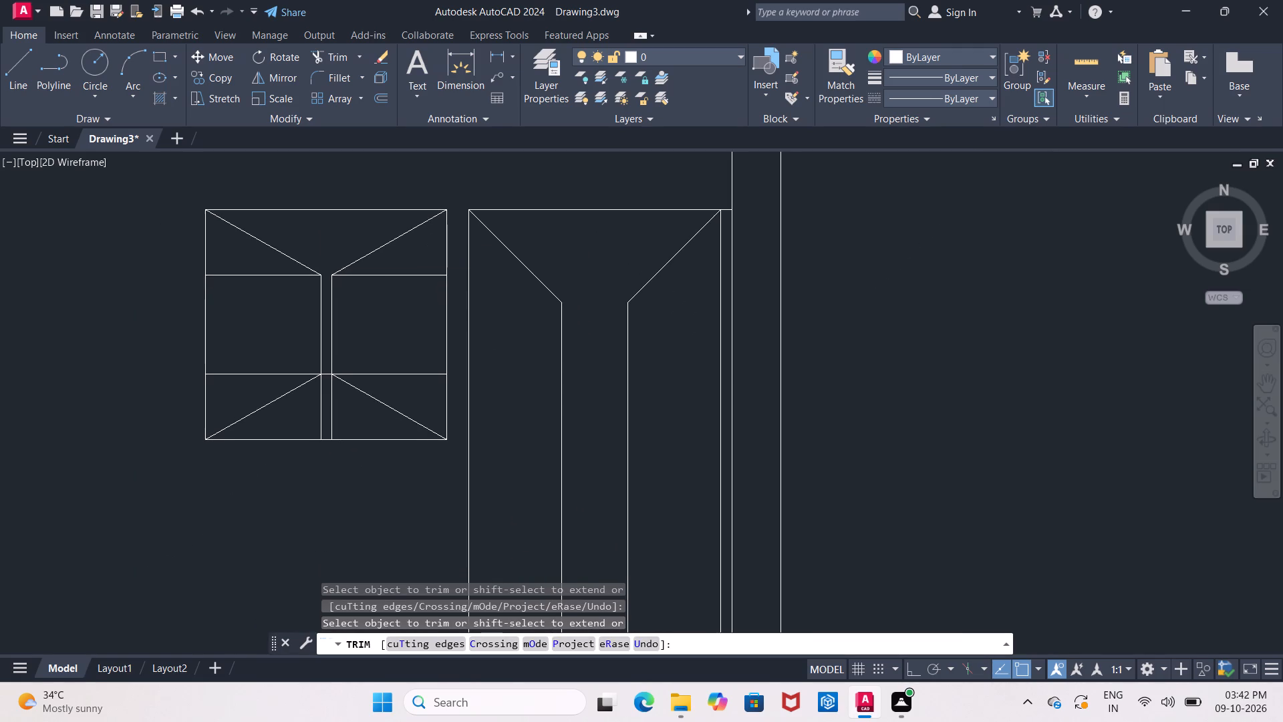
drag(246, 265, 240, 390)
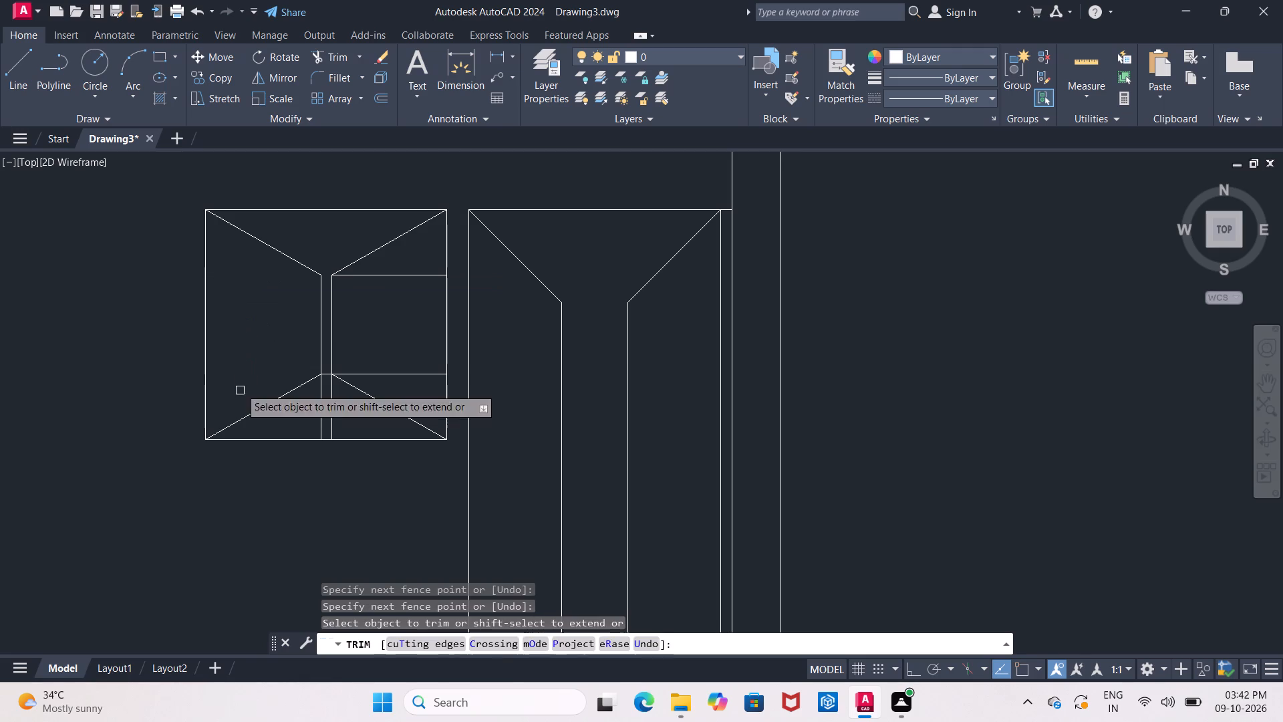
drag(398, 266, 397, 381)
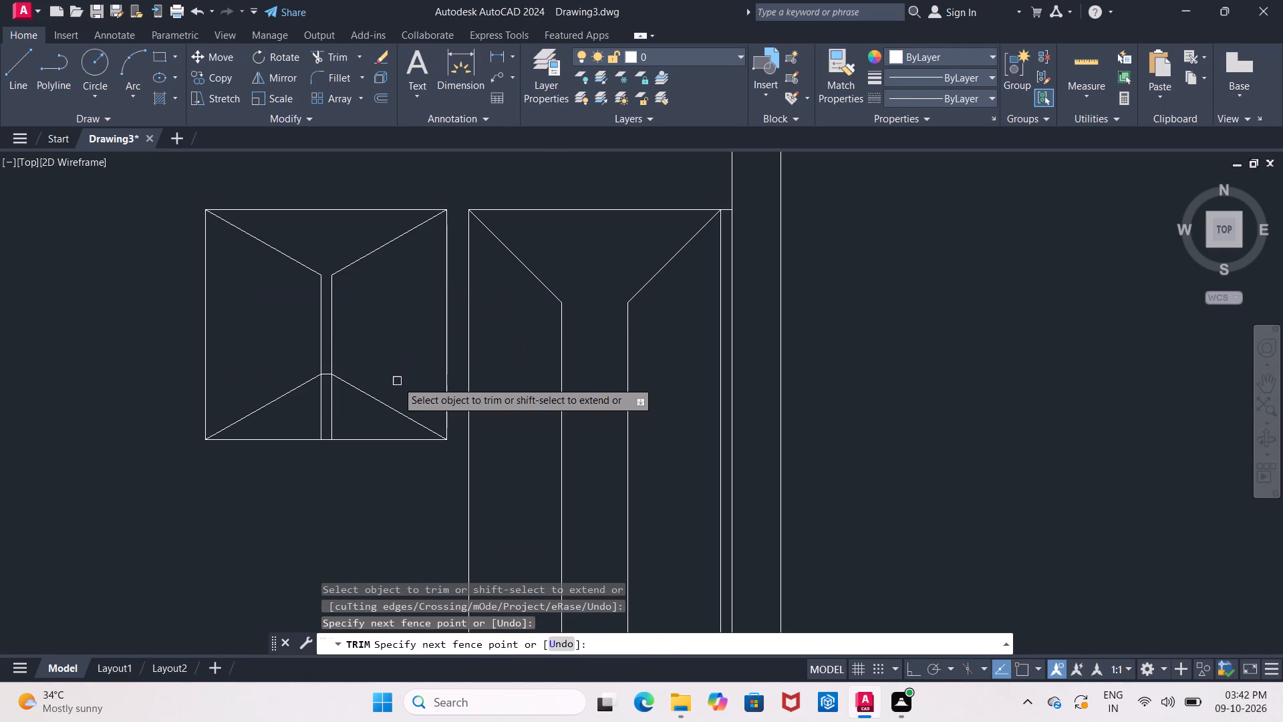
Trim the dividers' lower ends and the short horizontal piece between them in the same window.
scroll(400, 375, up, 1)
middle_drag(400, 374, 403, 368)
drag(237, 411, 253, 416)
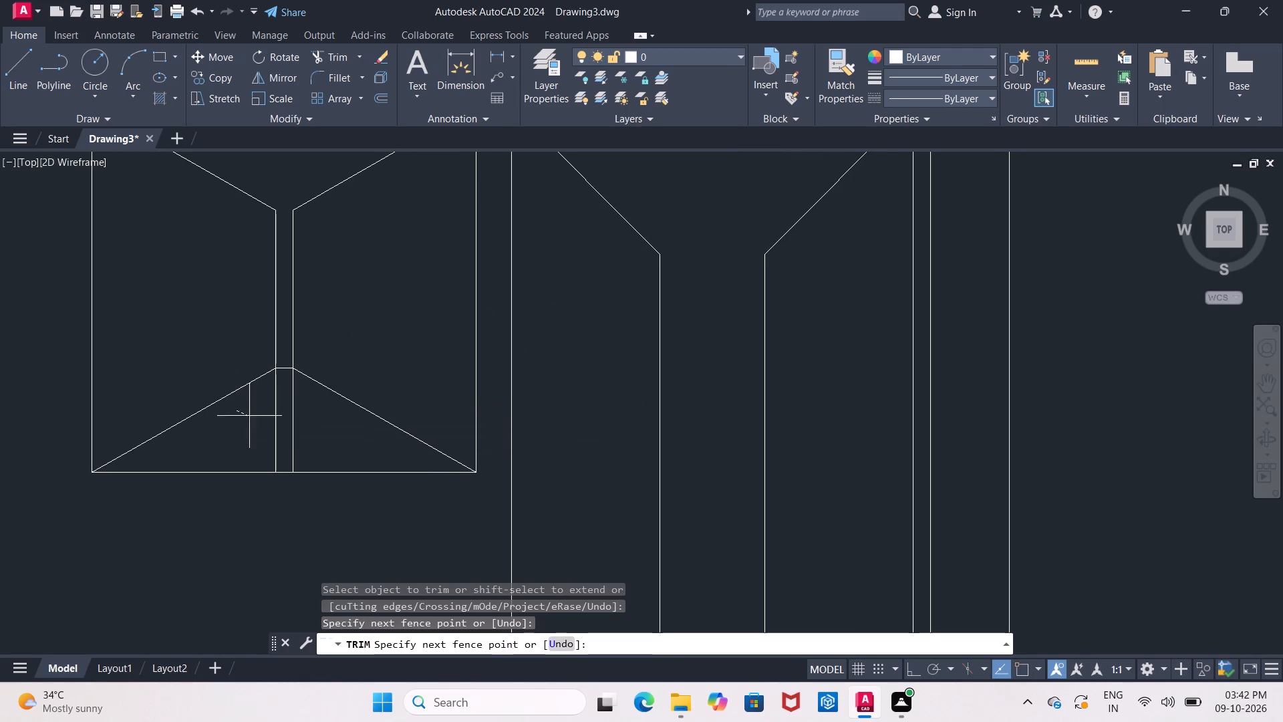
drag(253, 416, 299, 424)
scroll(288, 397, up, 2)
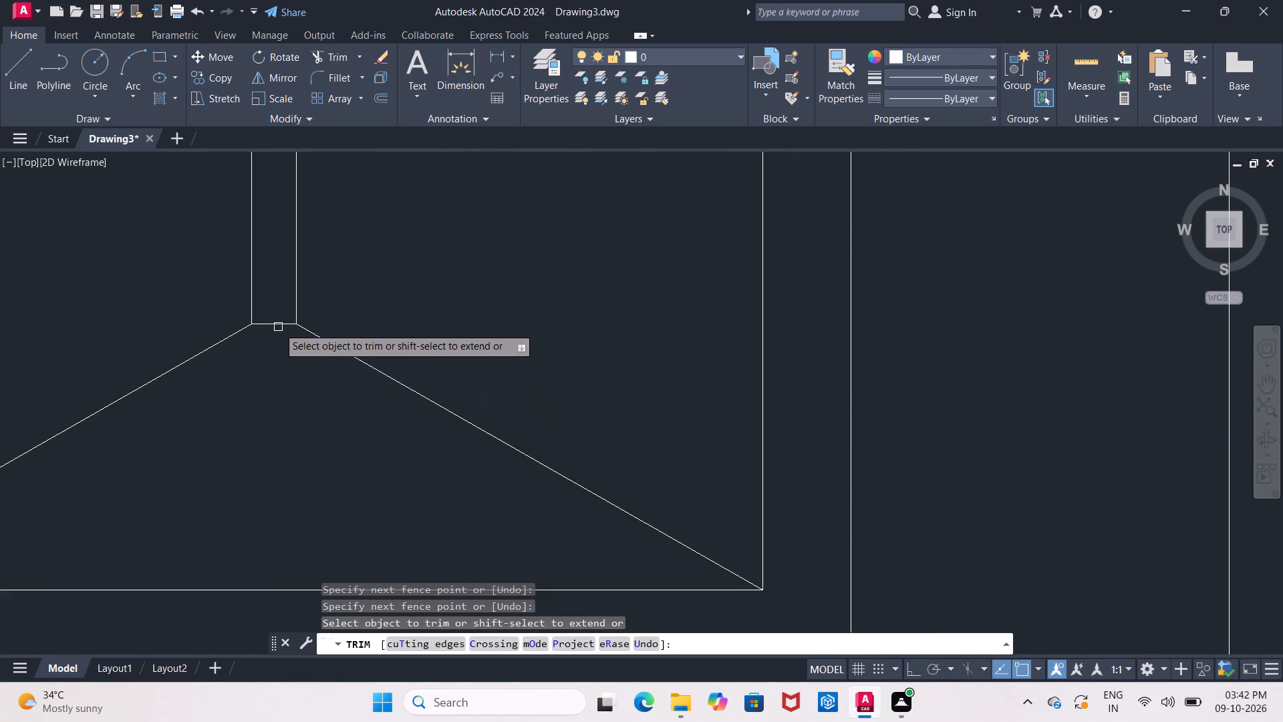
click(278, 326)
scroll(278, 342, down, 3)
middle_drag(291, 392, 381, 431)
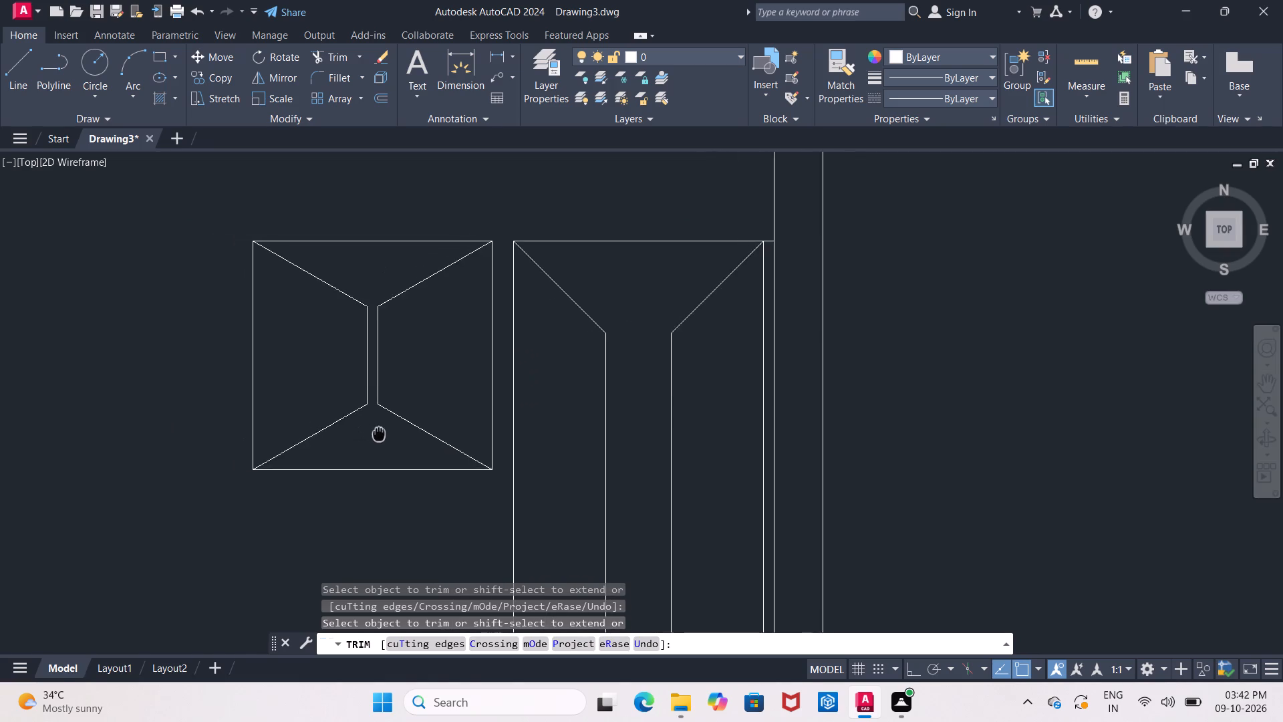
middle_drag(381, 431, 391, 405)
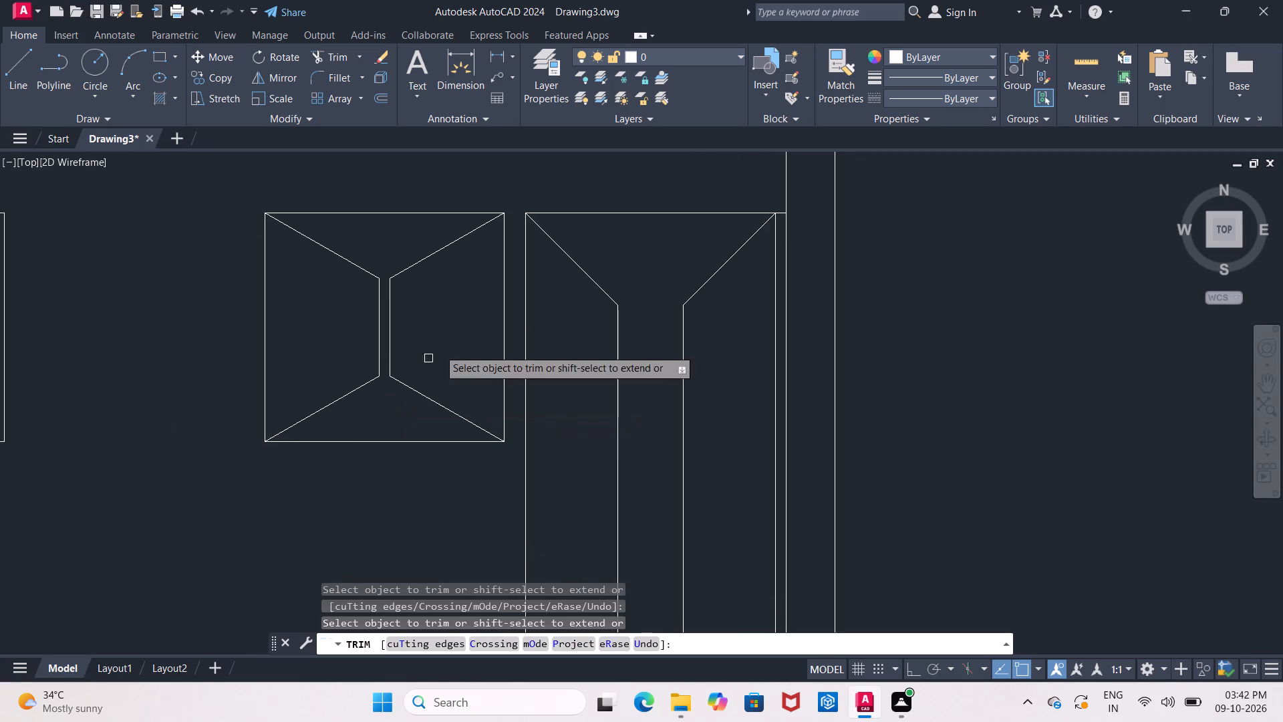
middle_drag(455, 346, 499, 339)
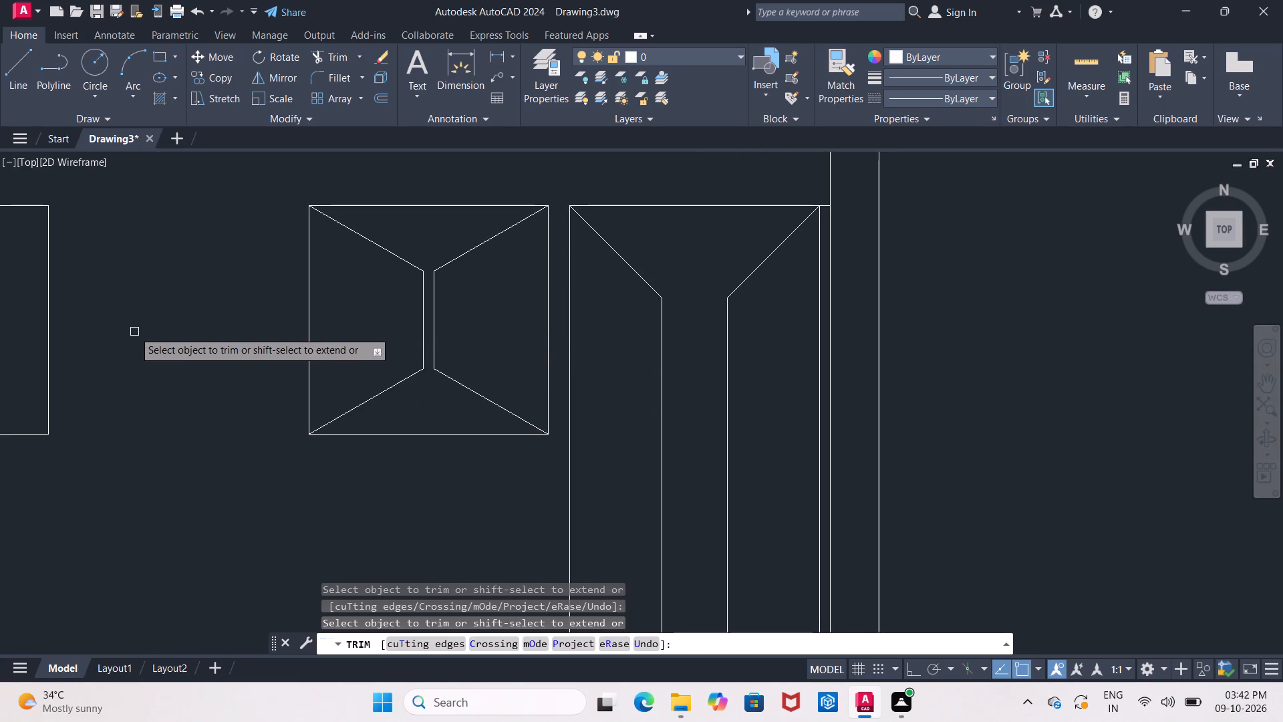
middle_drag(150, 335, 215, 373)
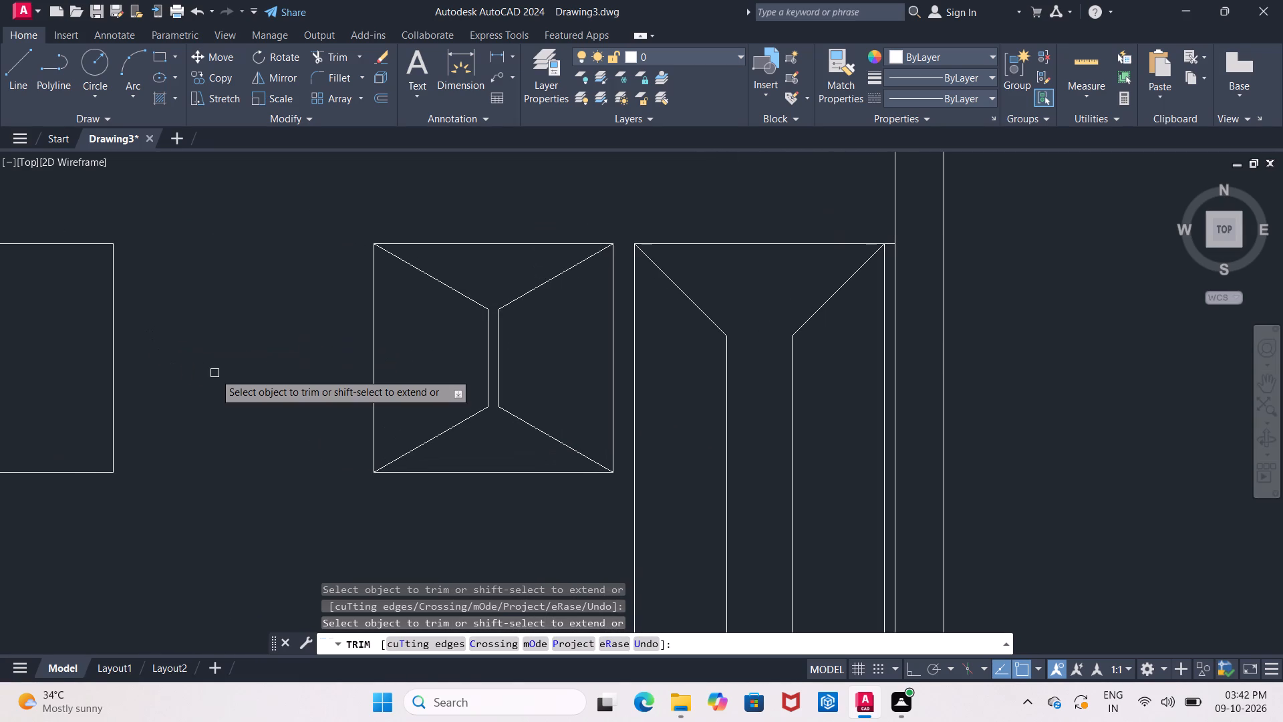
scroll(215, 373, down, 2)
middle_drag(215, 373, 264, 370)
scroll(266, 366, up, 1)
middle_drag(269, 366, 375, 363)
scroll(375, 363, down, 1)
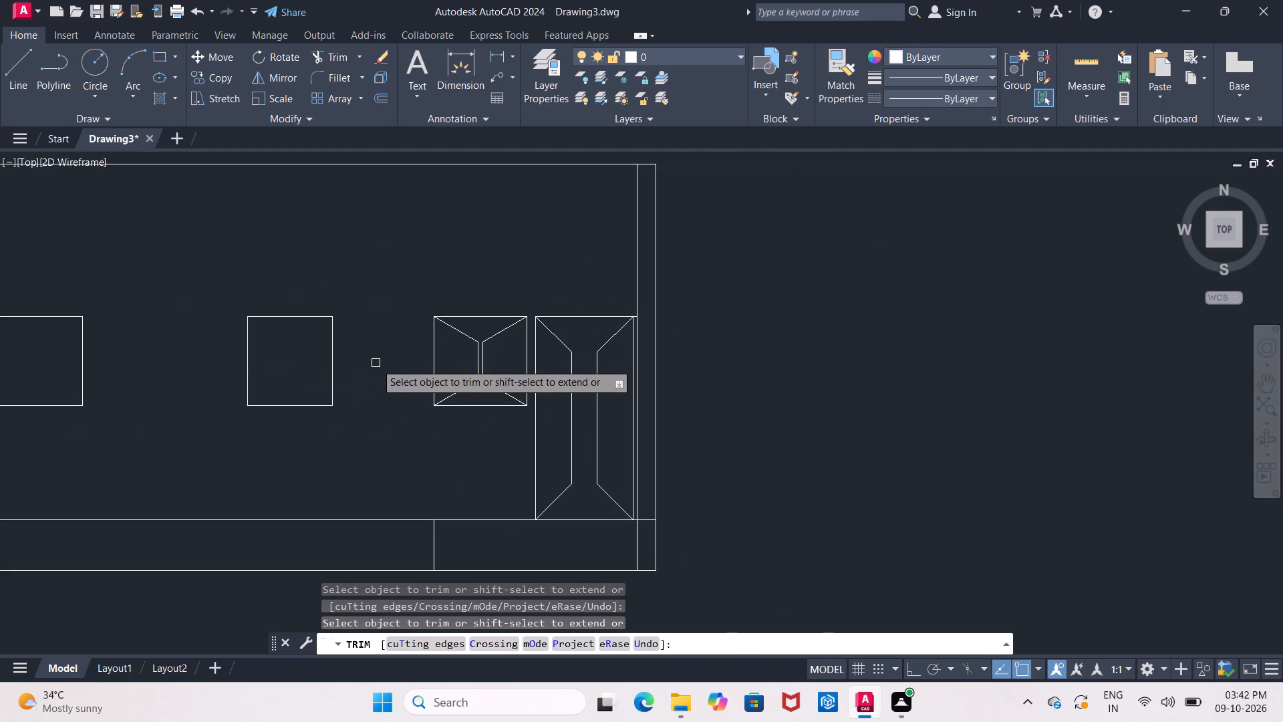
scroll(376, 363, down, 1)
scroll(376, 363, up, 1)
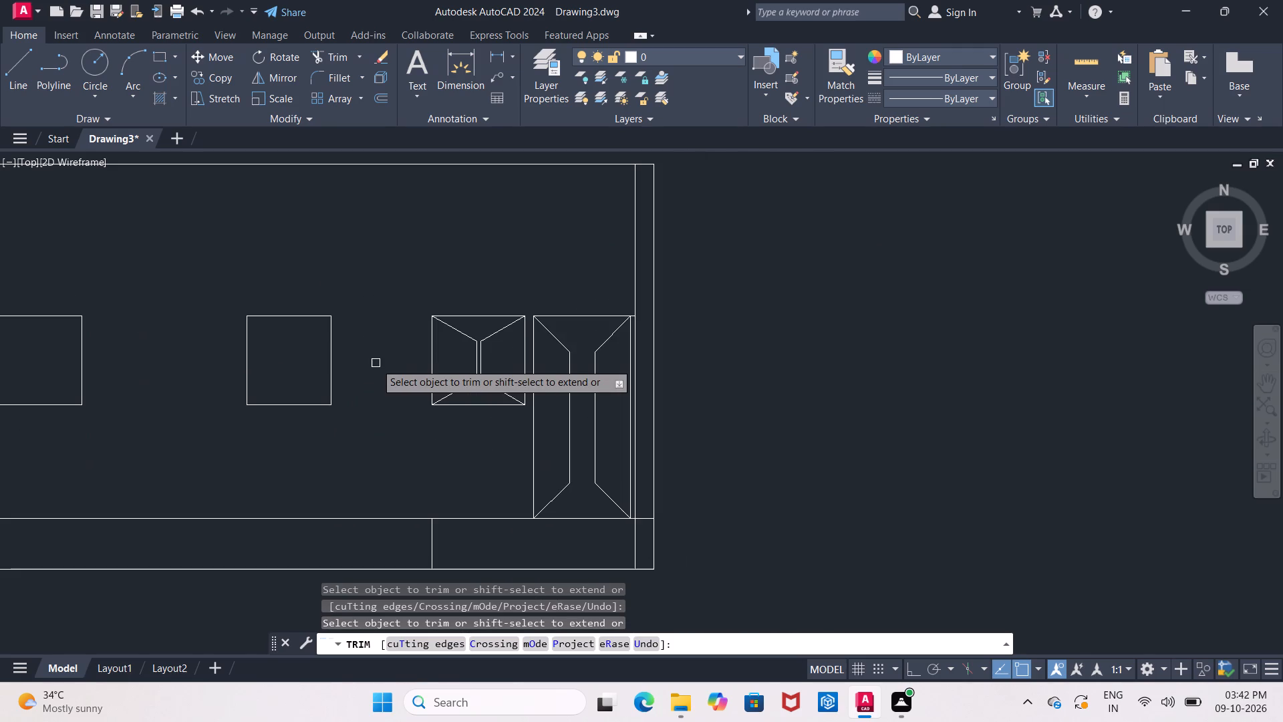
scroll(376, 363, up, 1)
key(Escape)
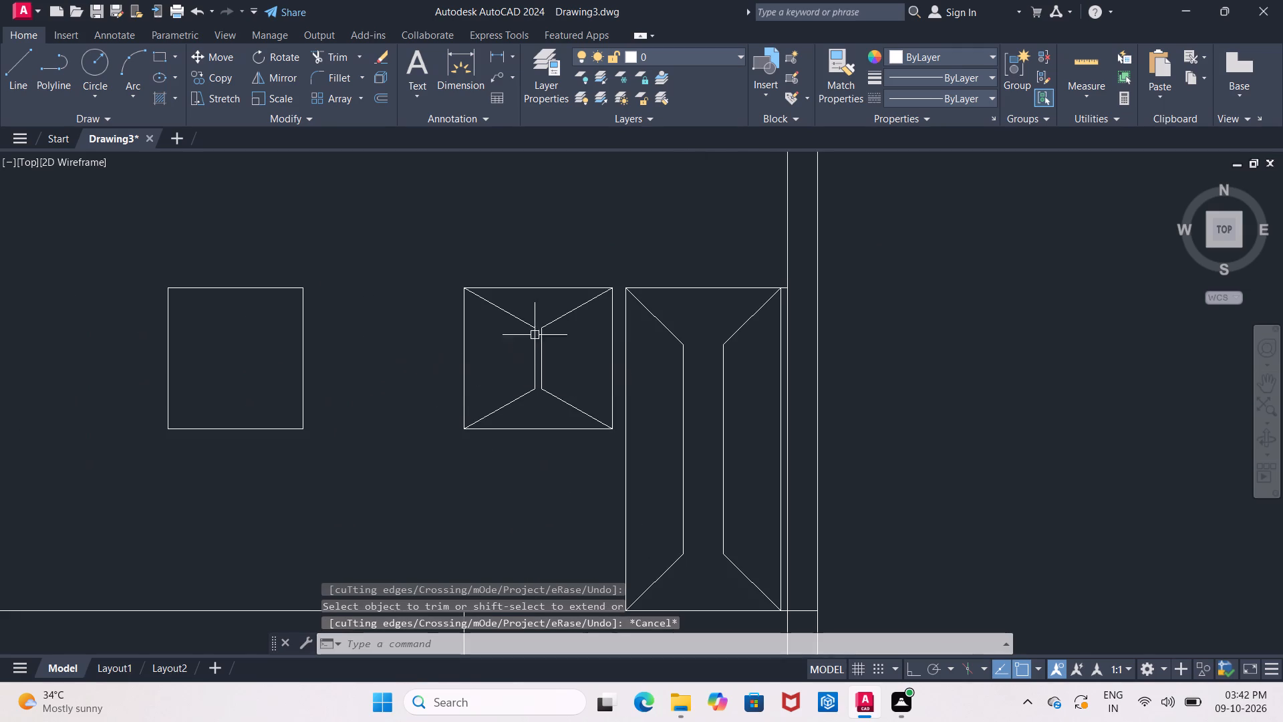
Copy the window's left divider and its two diagonals from its upper-left corner to the middle window's upper-left corner.
click(516, 318)
click(532, 358)
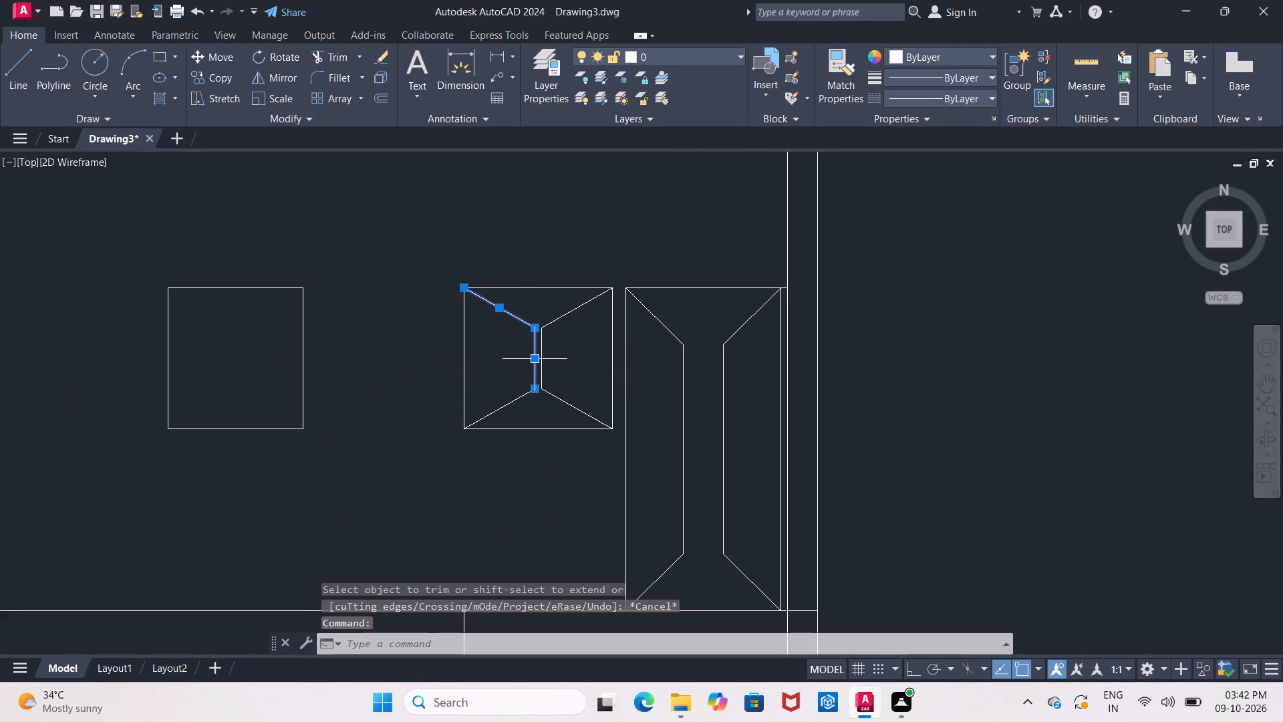
click(520, 400)
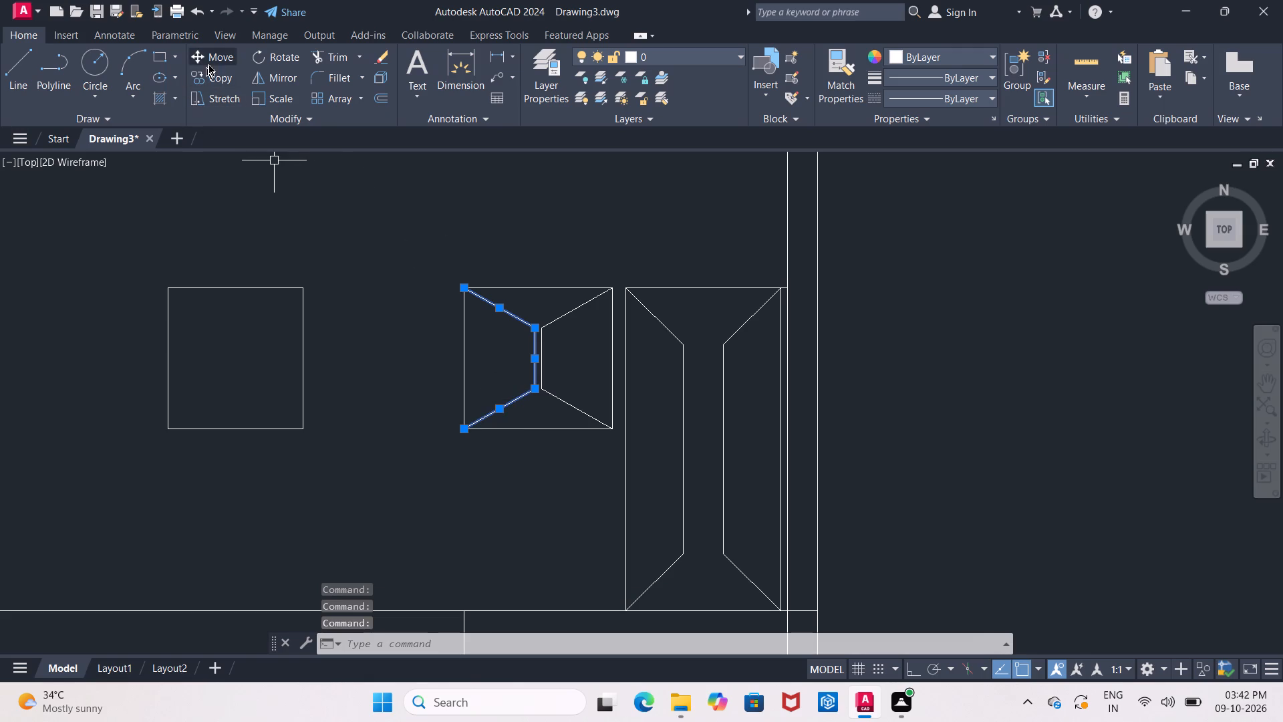
click(208, 82)
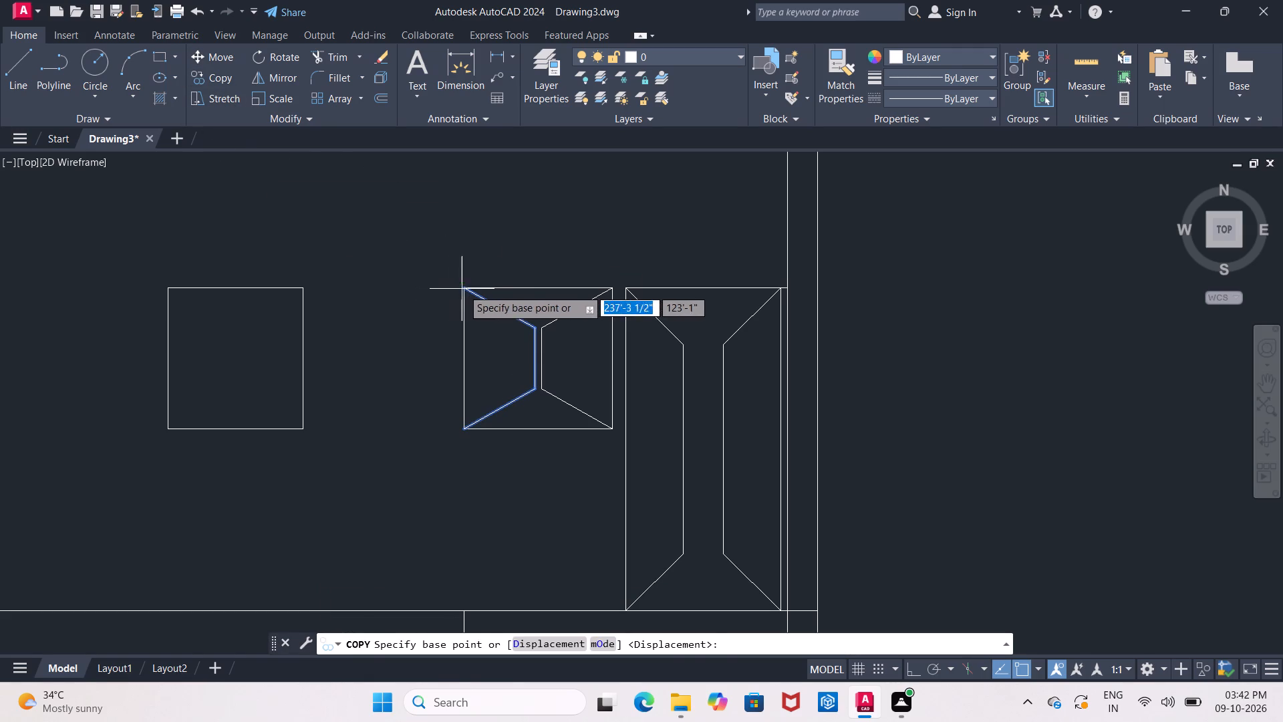
click(467, 289)
scroll(176, 295, up, 1)
middle_drag(176, 296, 183, 332)
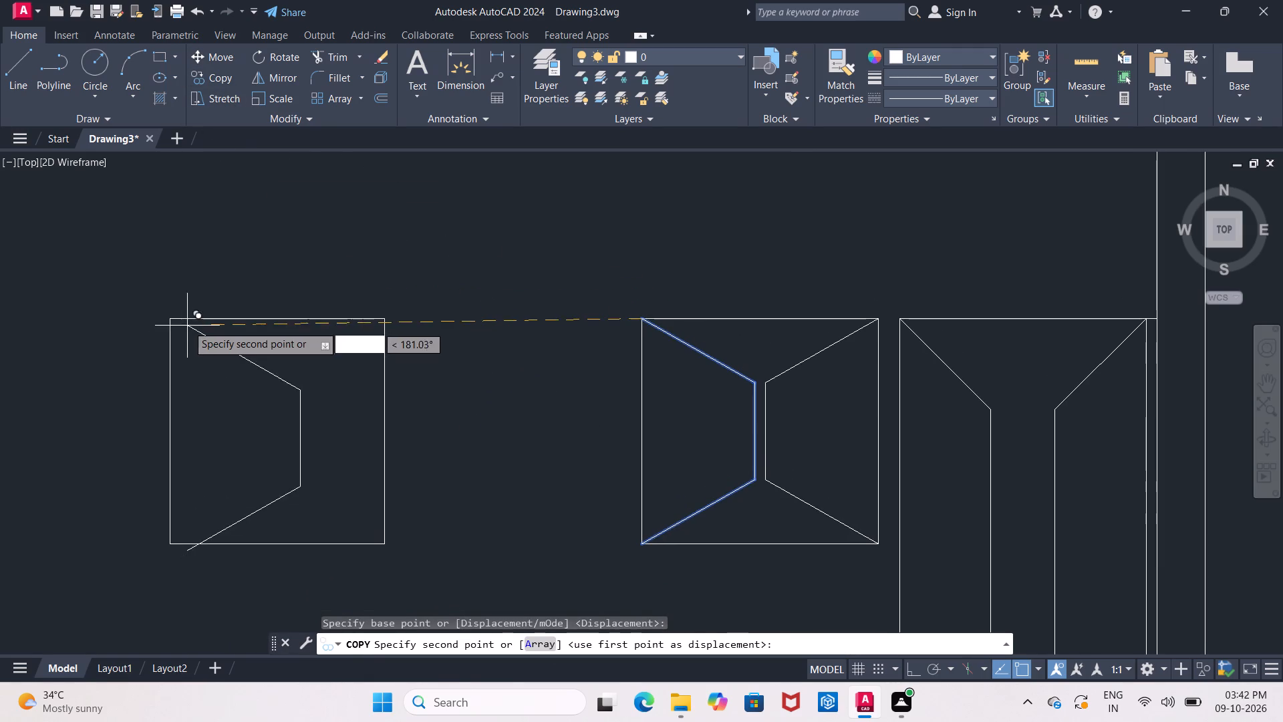
scroll(177, 318, up, 3)
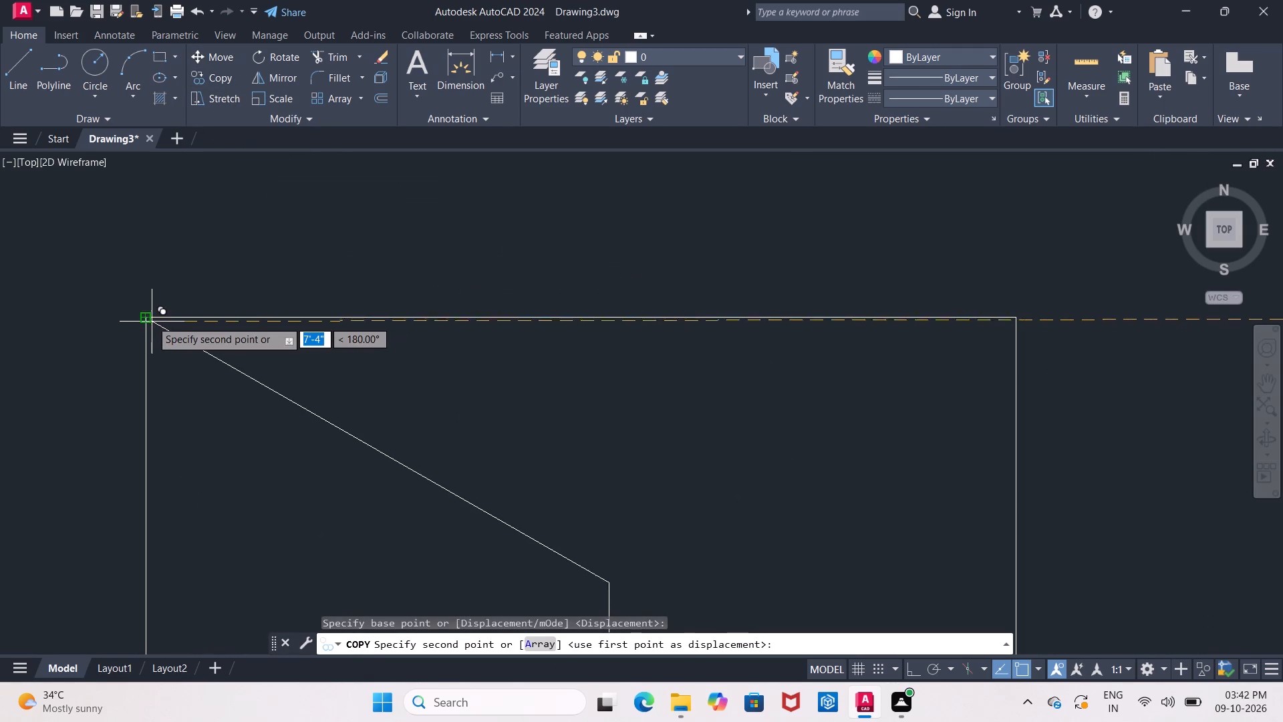
click(148, 320)
Place another copy of the divider and diagonals at the leftmost window's upper-left corner.
middle_drag(291, 347, 229, 327)
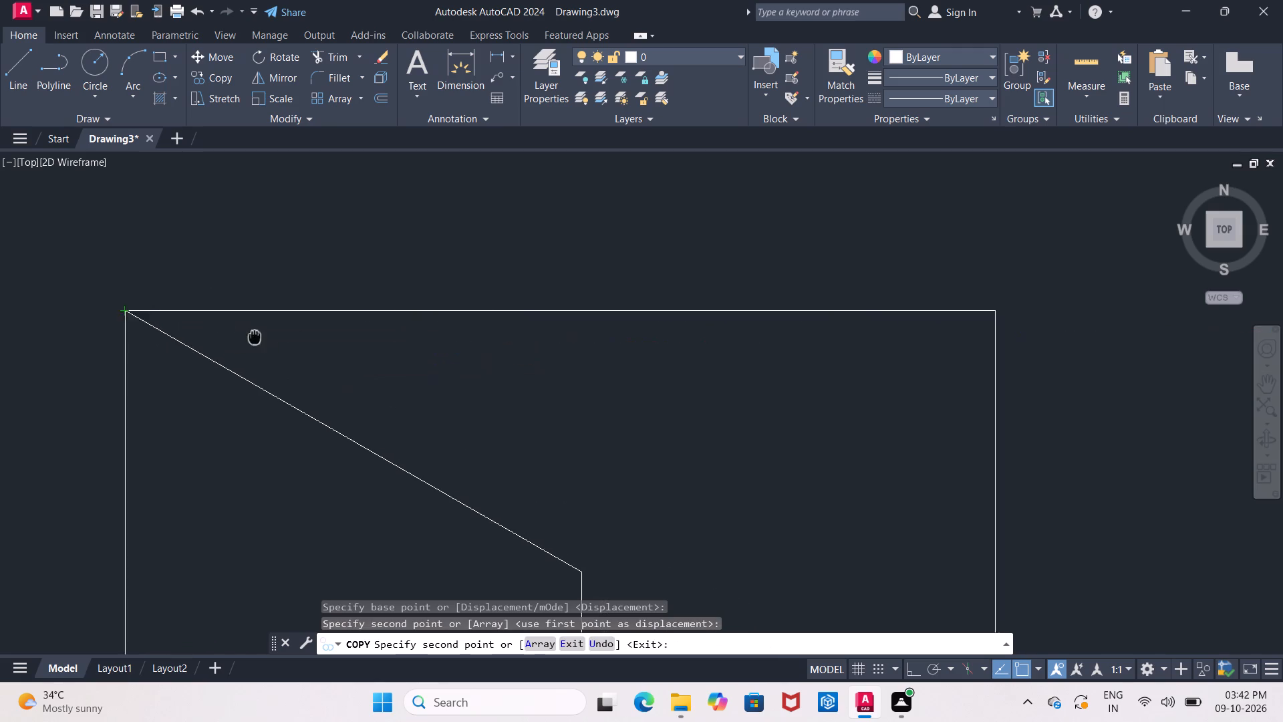
middle_drag(229, 327, 191, 312)
scroll(205, 314, down, 4)
middle_drag(130, 314, 377, 318)
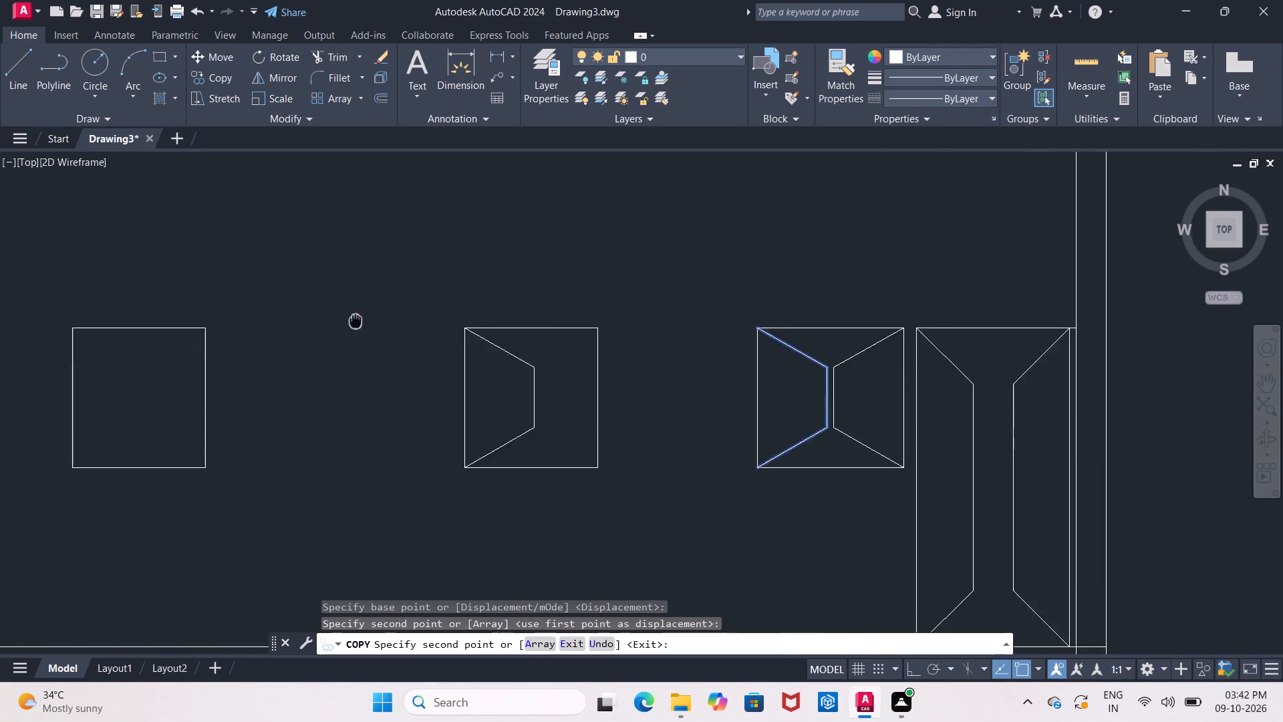
middle_drag(377, 318, 481, 307)
scroll(204, 319, up, 3)
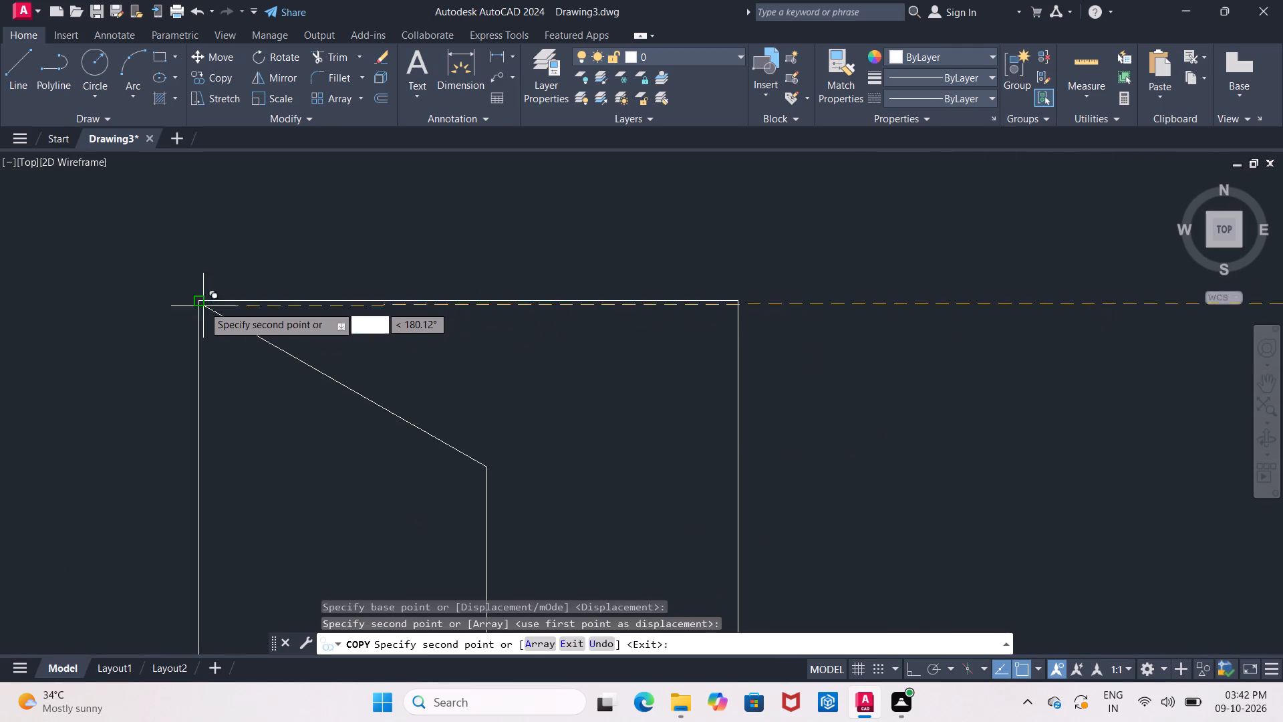
click(203, 305)
scroll(205, 306, down, 4)
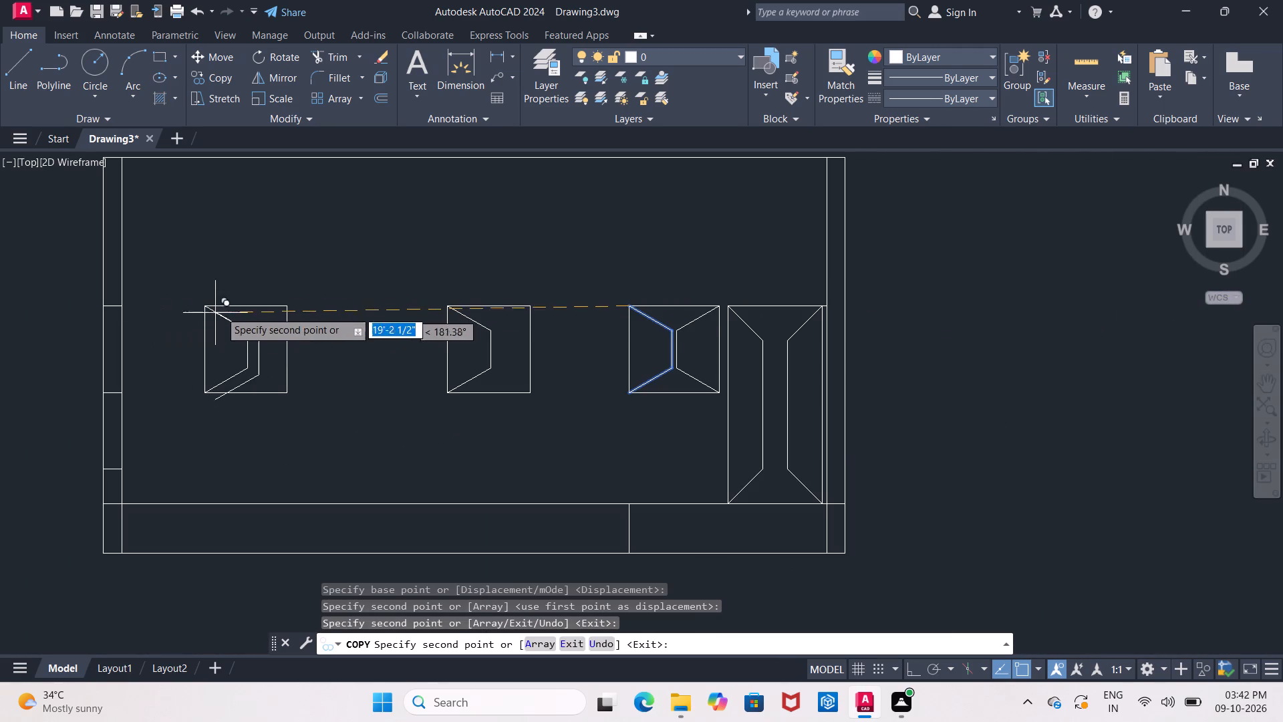
key(Escape)
middle_drag(291, 291, 242, 287)
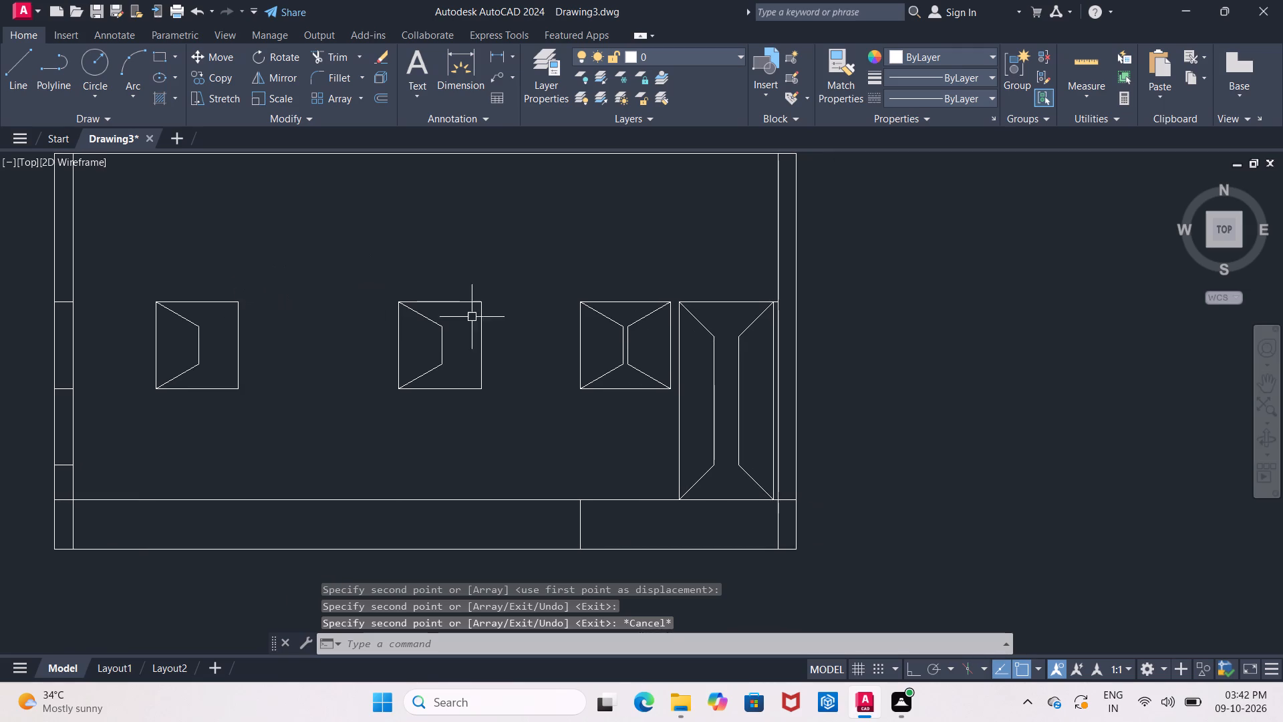
Copy the right divider and its two diagonals from the window beside the tall opening to the middle window's upper-right corner.
click(651, 316)
scroll(633, 335, up, 2)
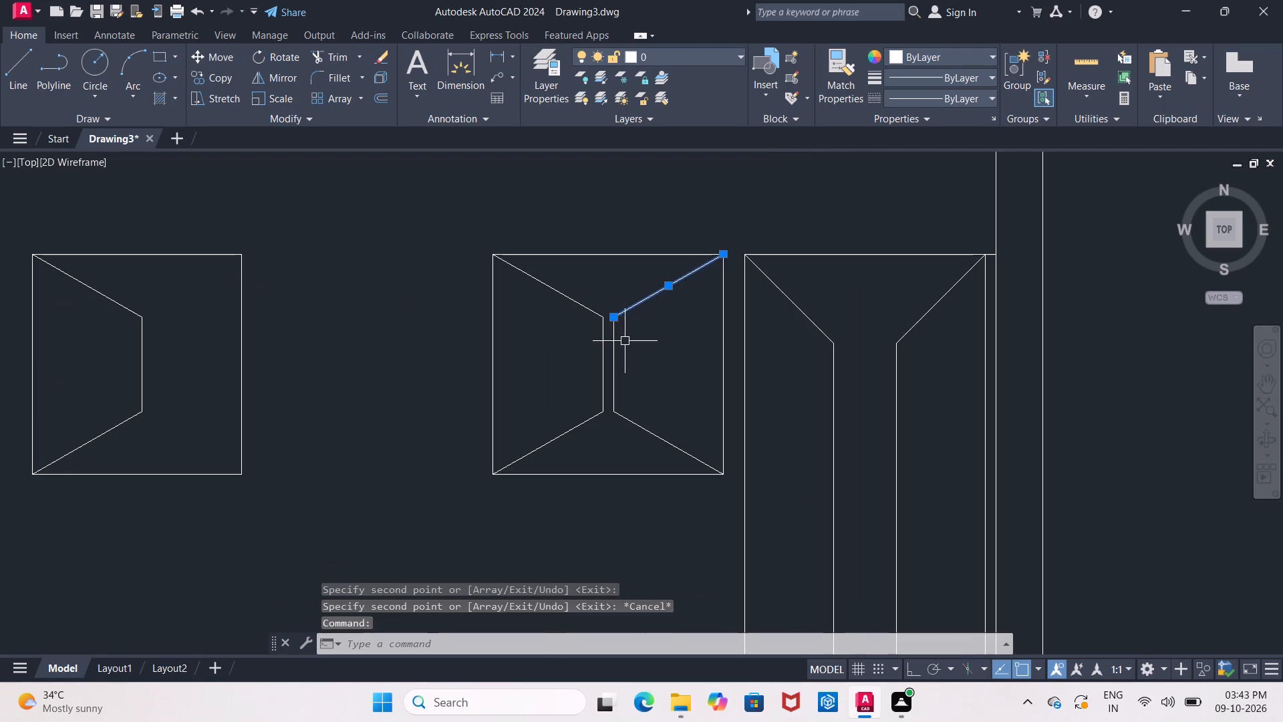
click(613, 350)
click(648, 429)
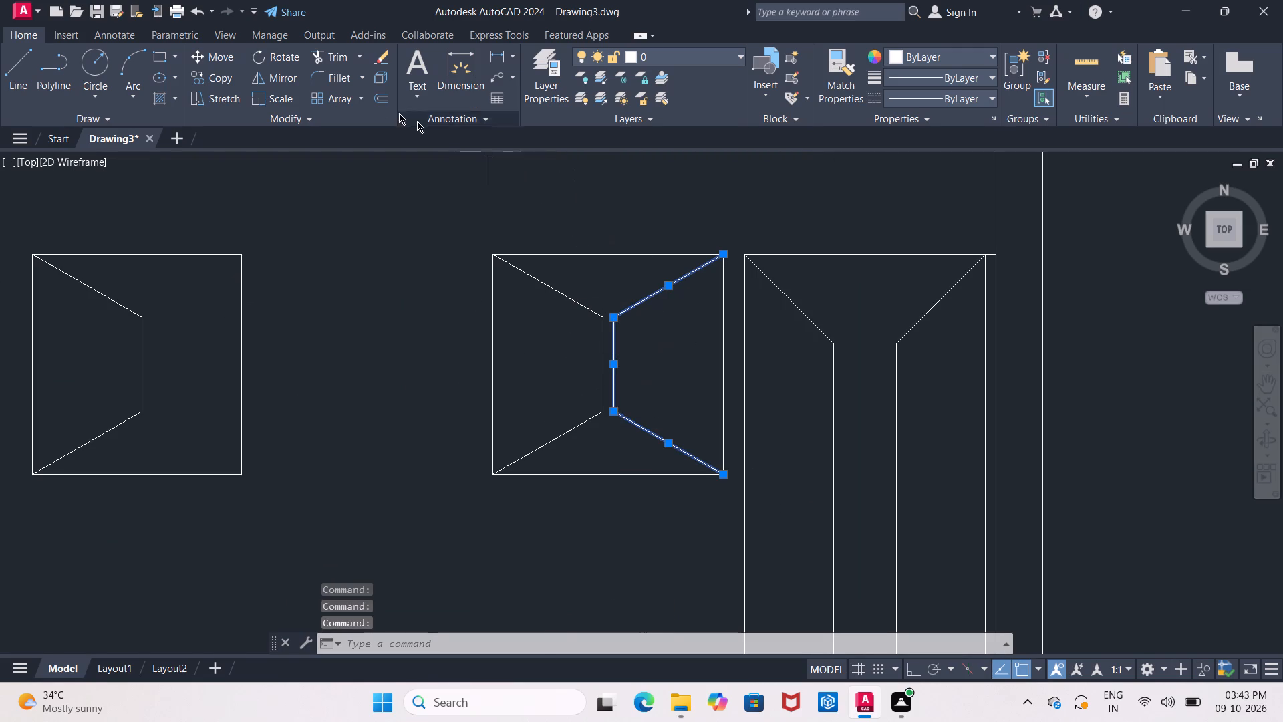
click(207, 79)
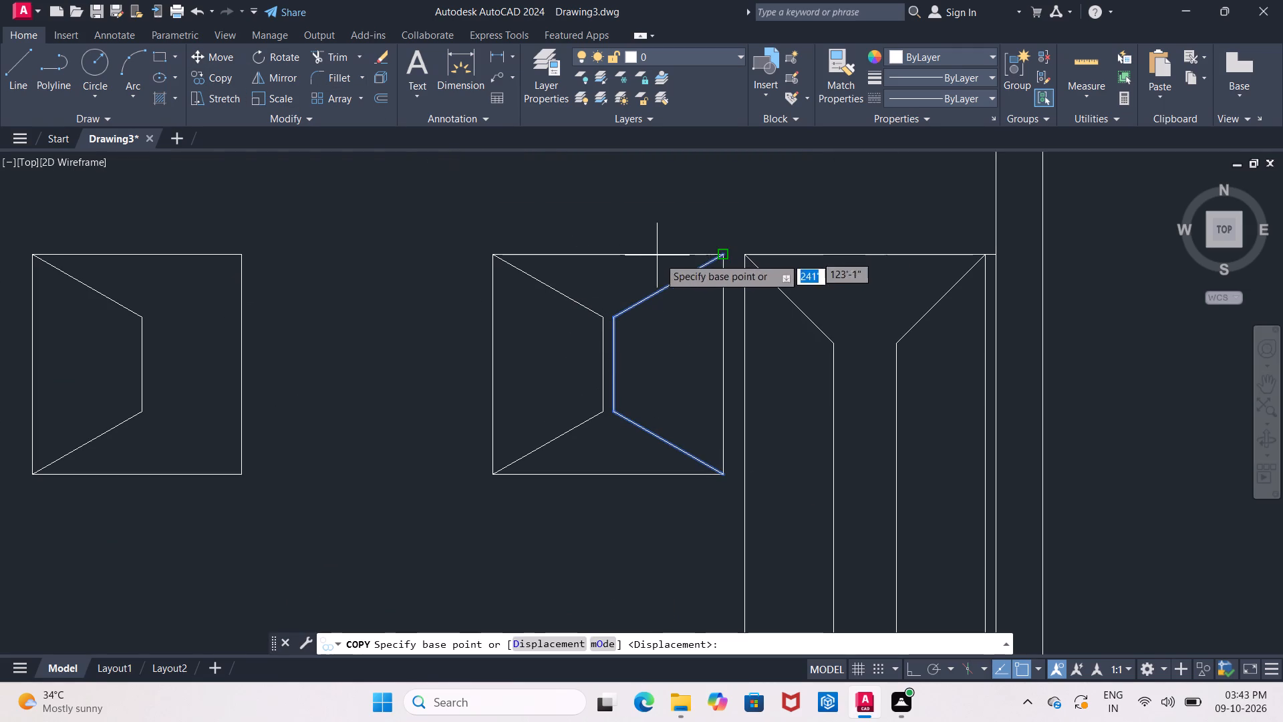
click(720, 258)
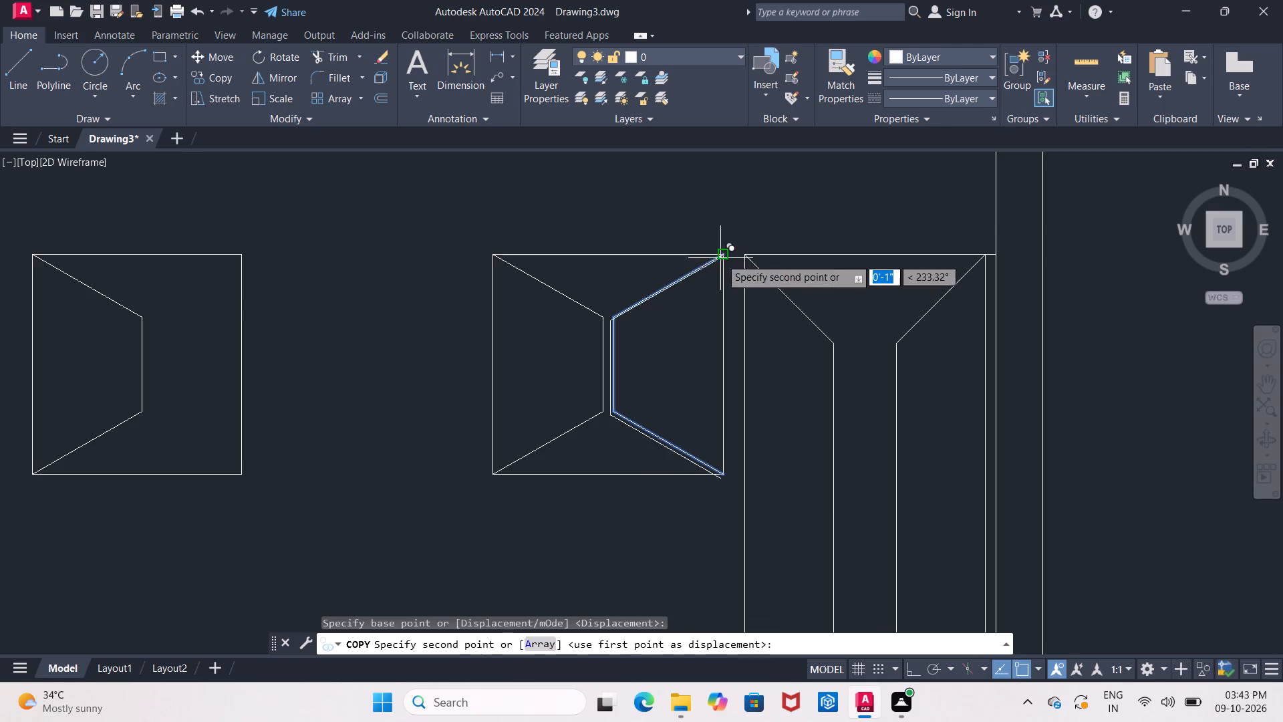
middle_drag(293, 247, 367, 277)
scroll(288, 303, up, 3)
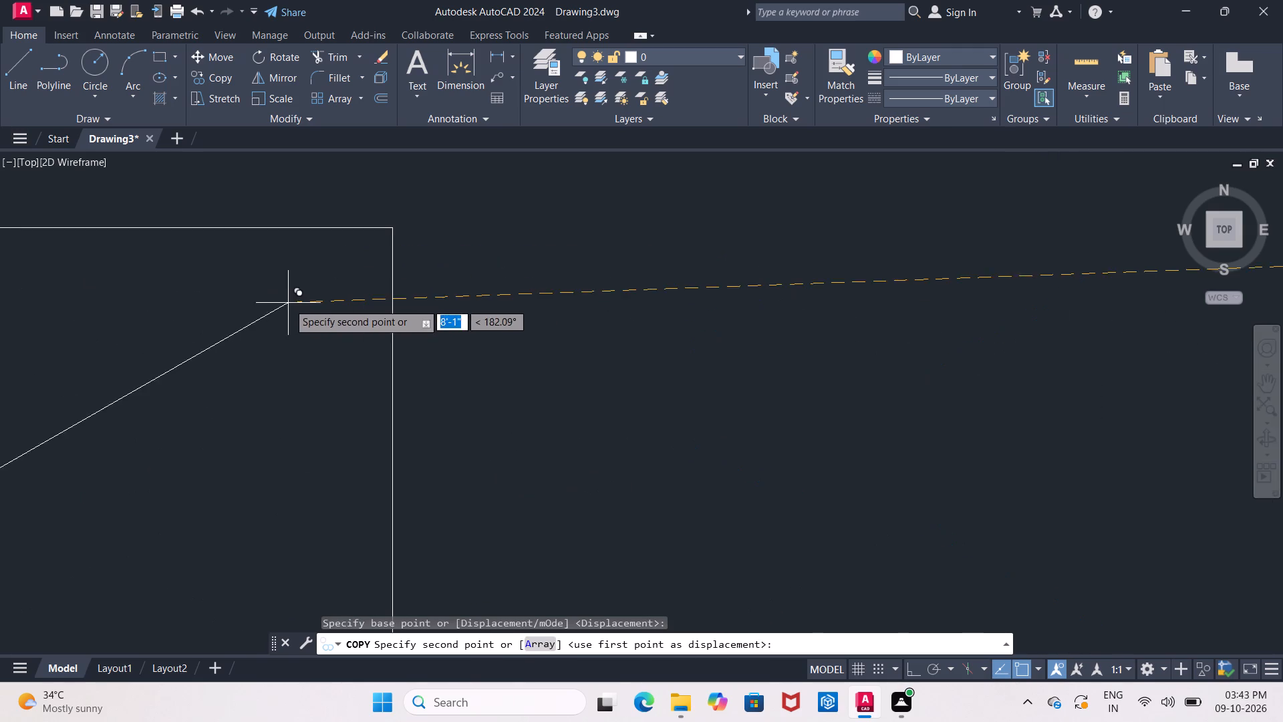
double_click(392, 231)
scroll(411, 247, down, 2)
scroll(458, 274, down, 1)
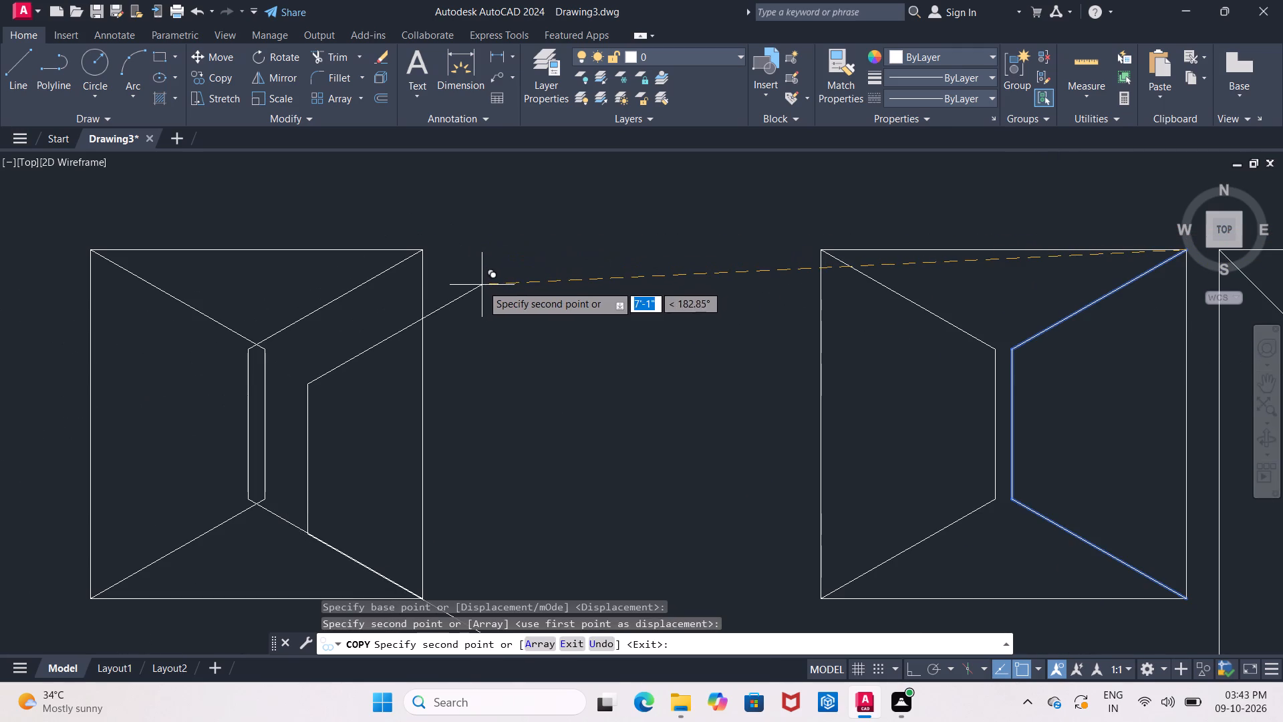
key(Escape)
middle_drag(477, 318, 681, 253)
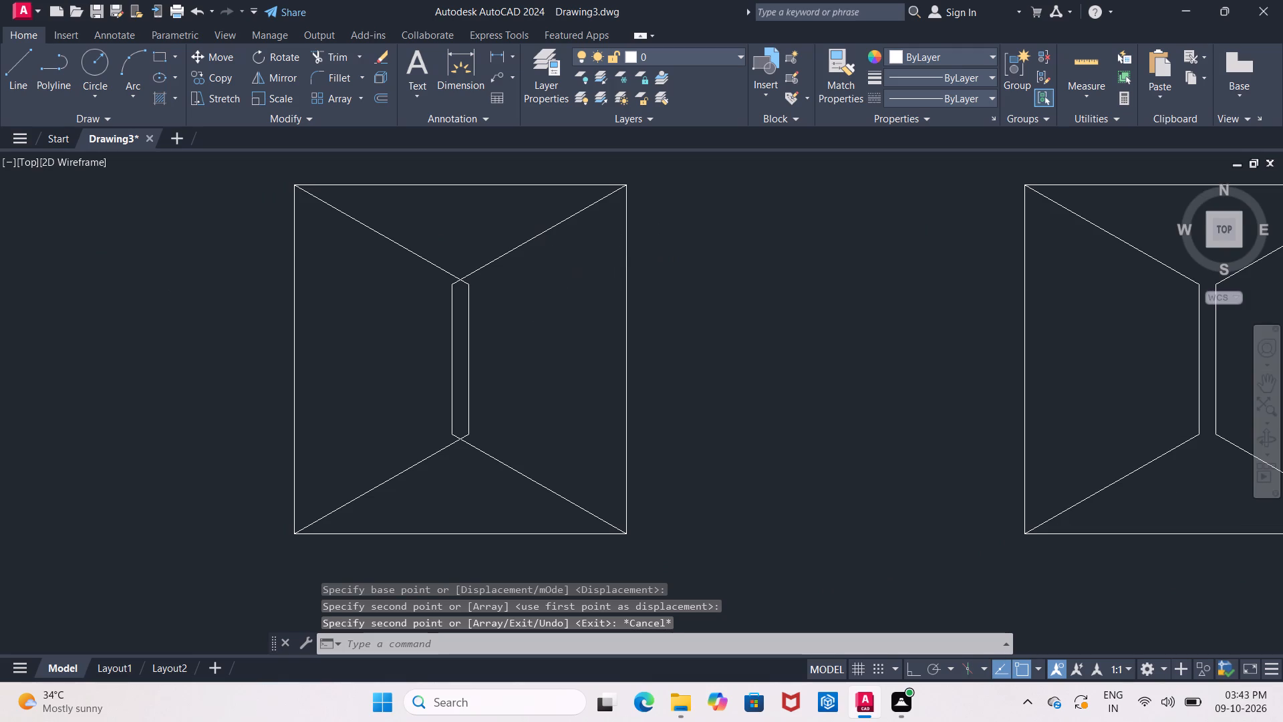
scroll(527, 285, down, 1)
middle_drag(527, 285, 578, 285)
scroll(568, 302, up, 2)
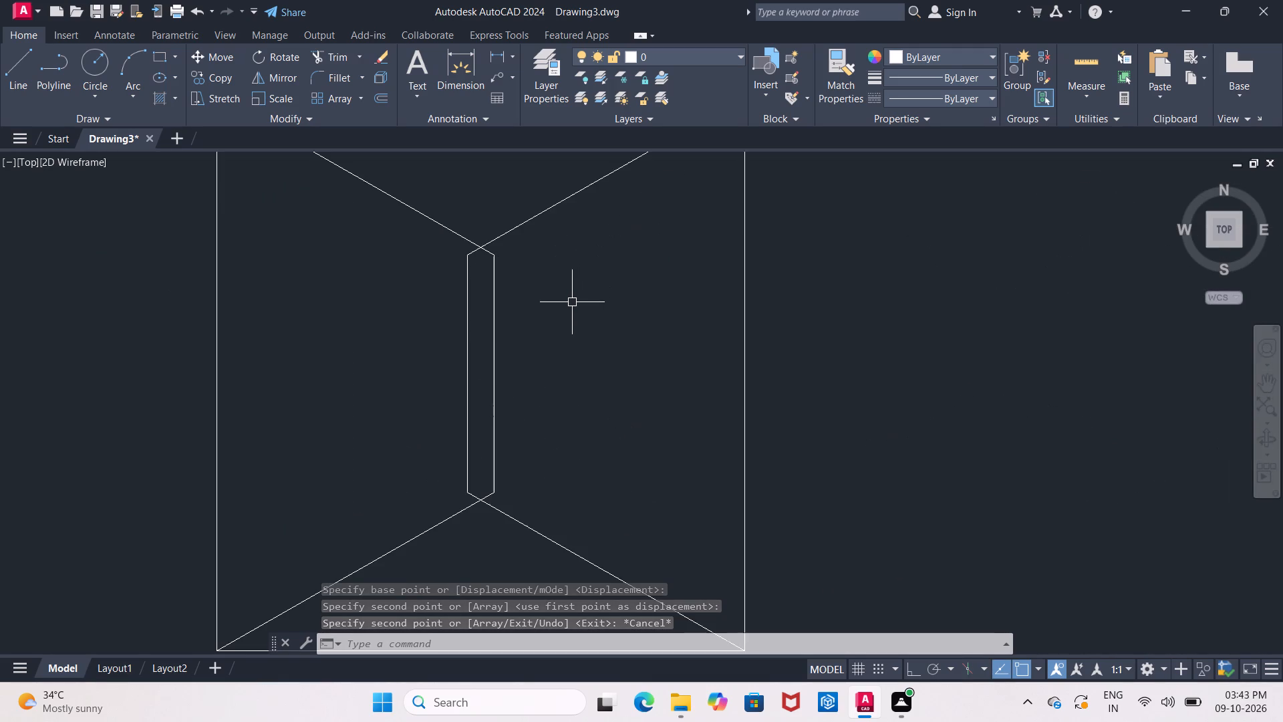
key(Escape)
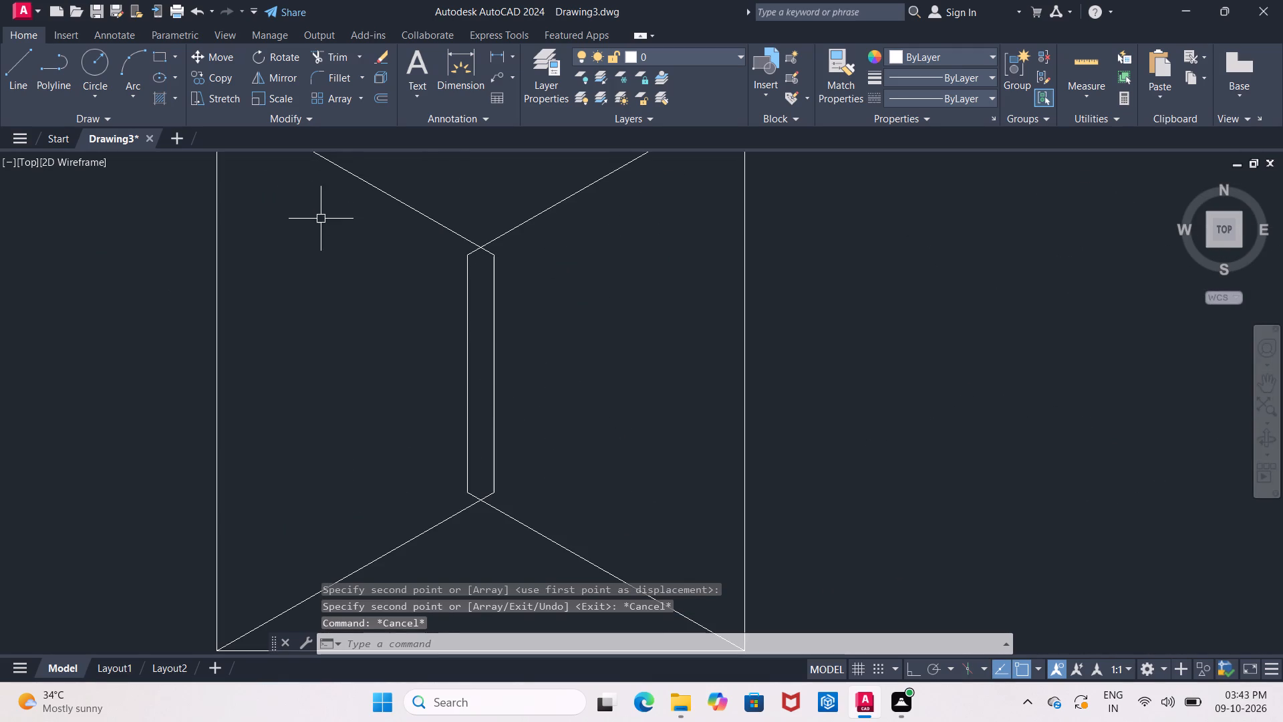
Copy the middle window's right divider and its two diagonals from its upper-right corner to the leftmost window's upper-right corner.
middle_drag(413, 279, 321, 330)
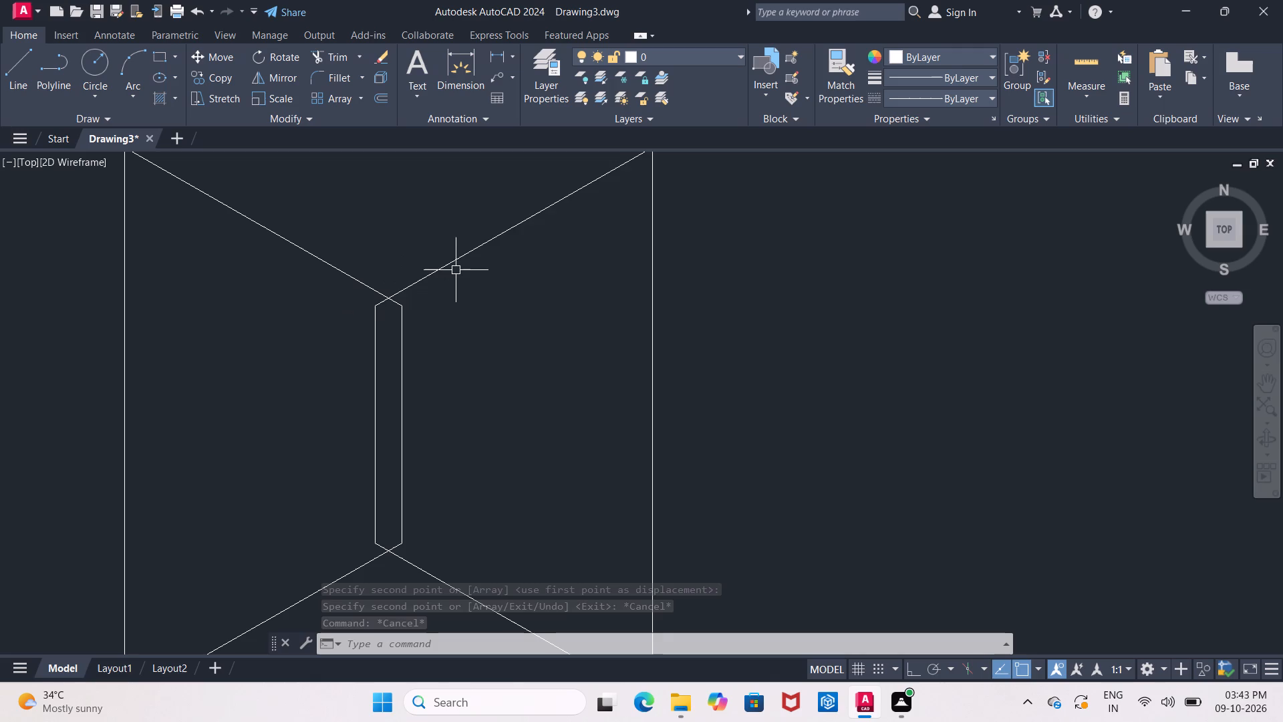
scroll(521, 276, down, 2)
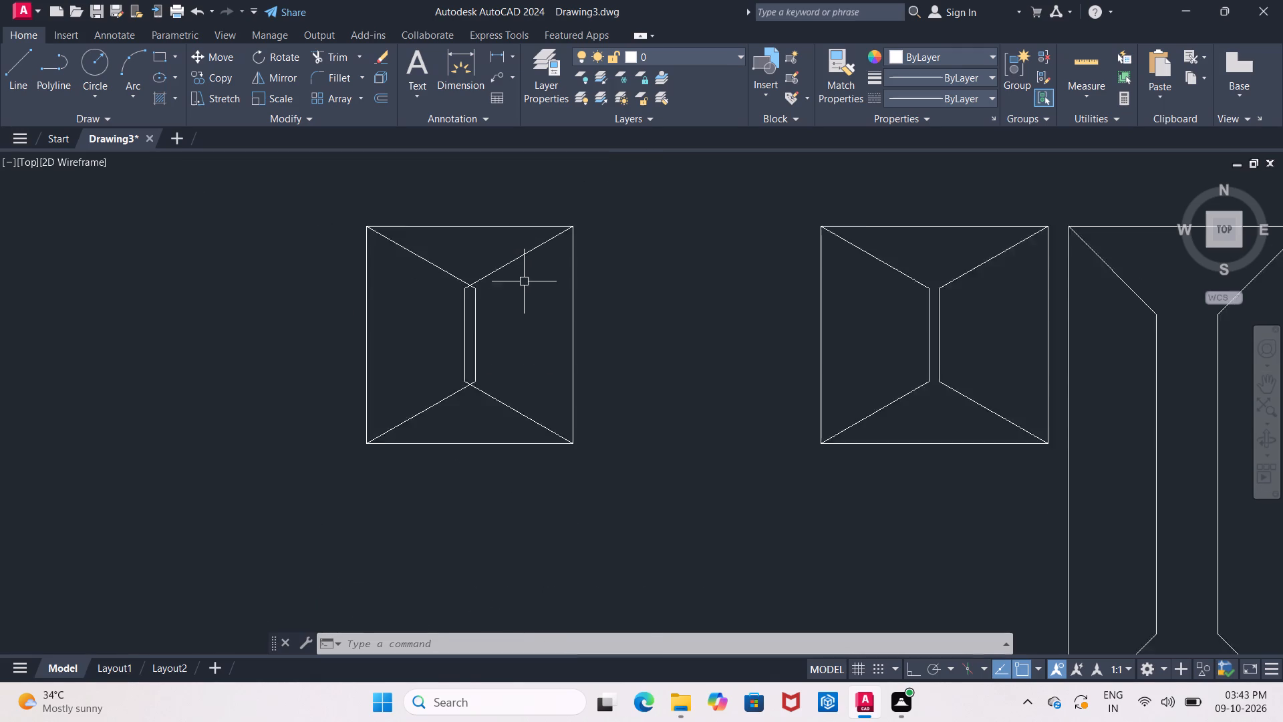
scroll(524, 281, down, 1)
middle_drag(538, 300, 607, 281)
scroll(538, 300, down, 1)
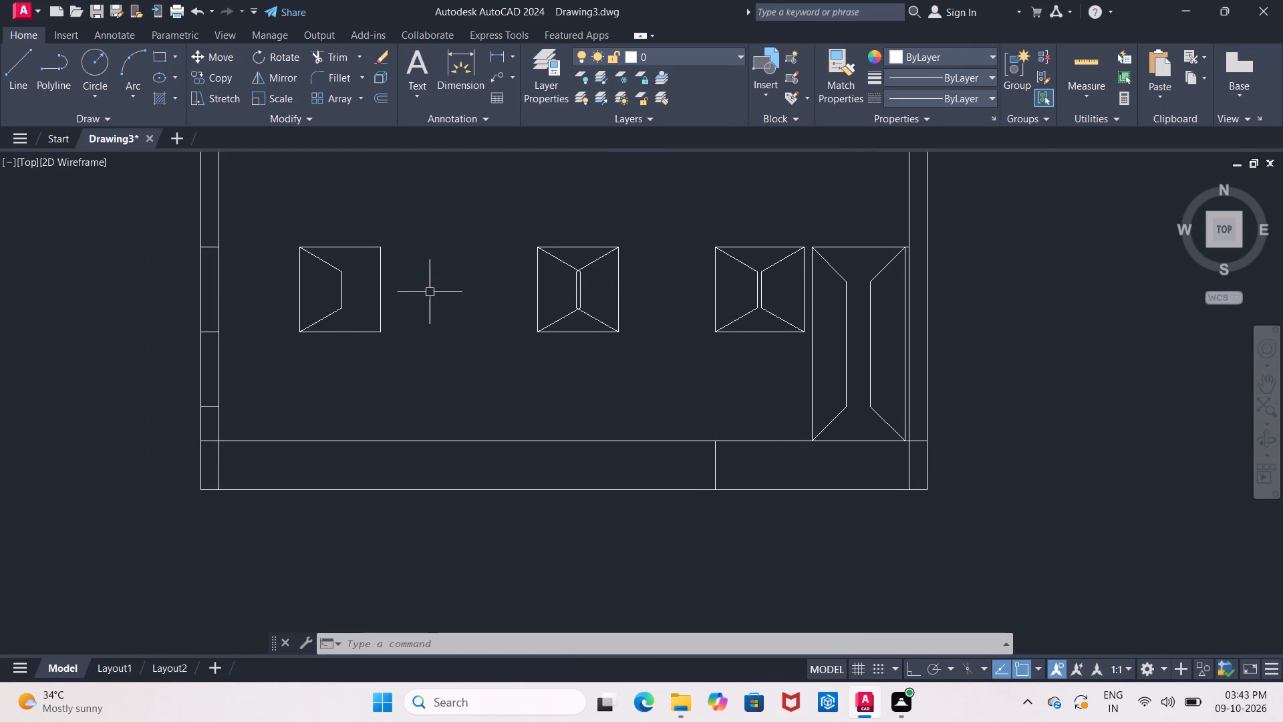
middle_drag(421, 289, 475, 291)
click(650, 261)
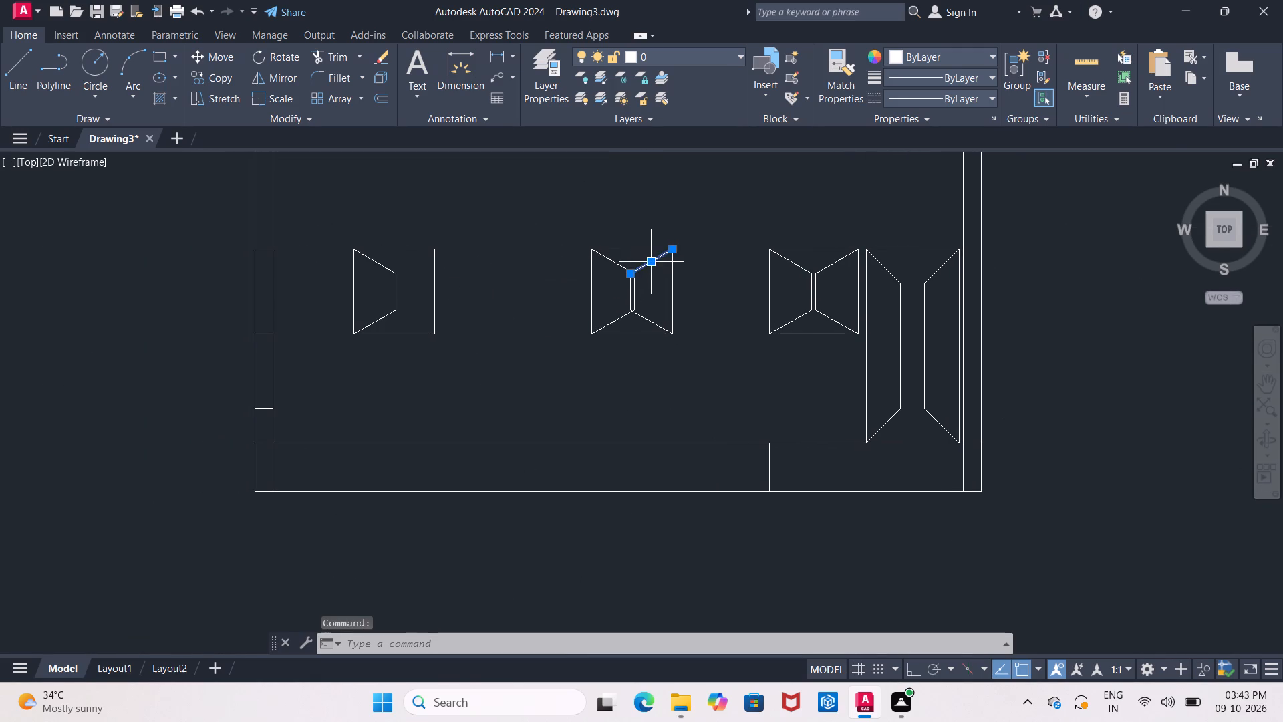
scroll(655, 269, up, 2)
click(591, 332)
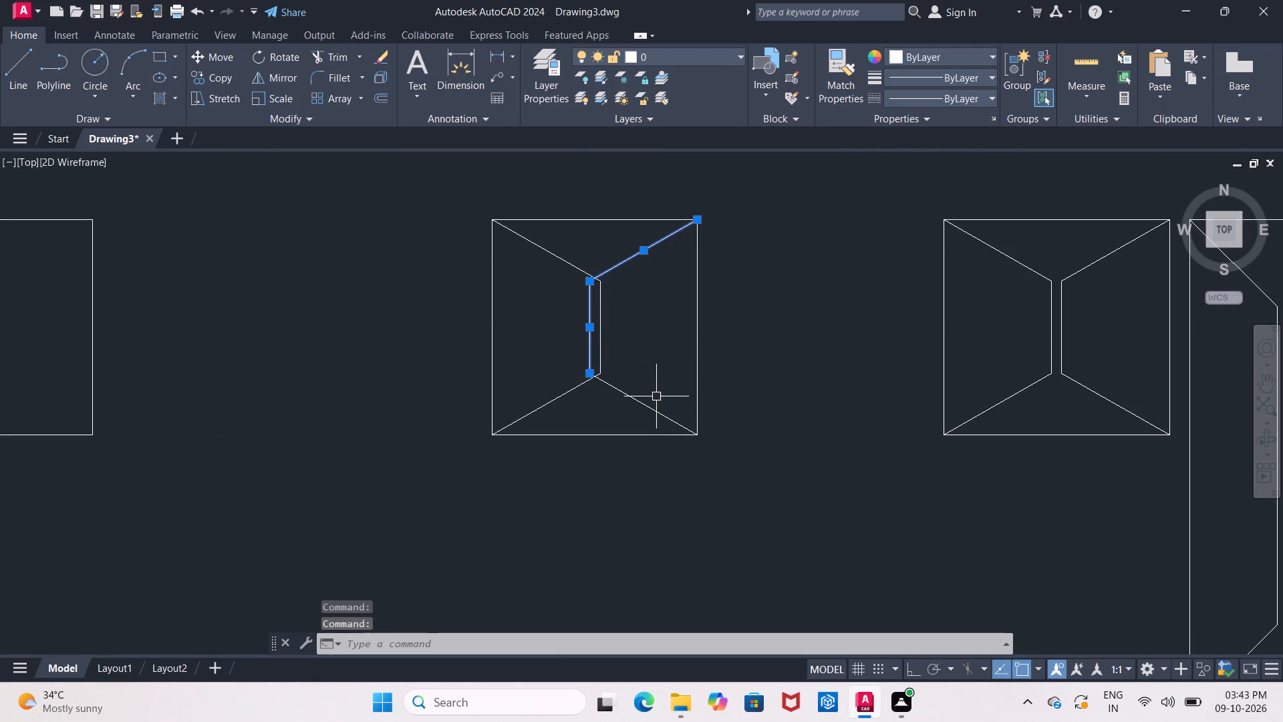
click(650, 406)
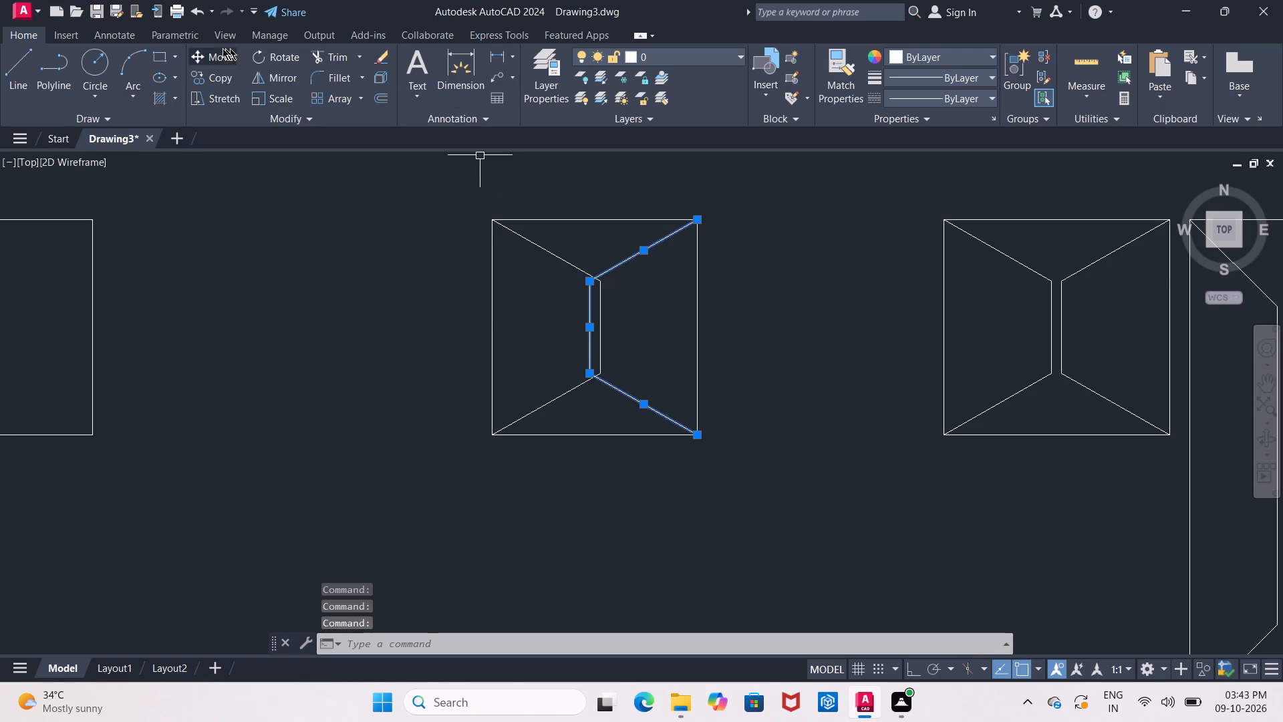
click(210, 79)
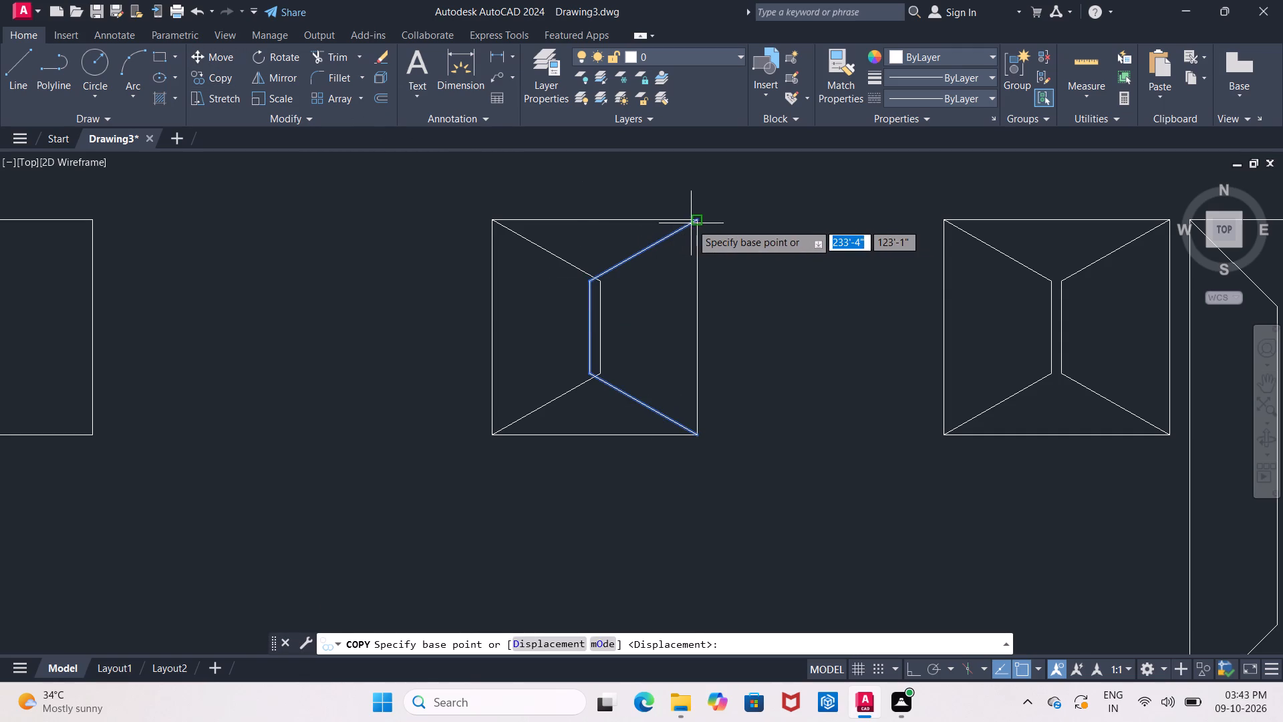
click(694, 223)
middle_drag(250, 217, 460, 236)
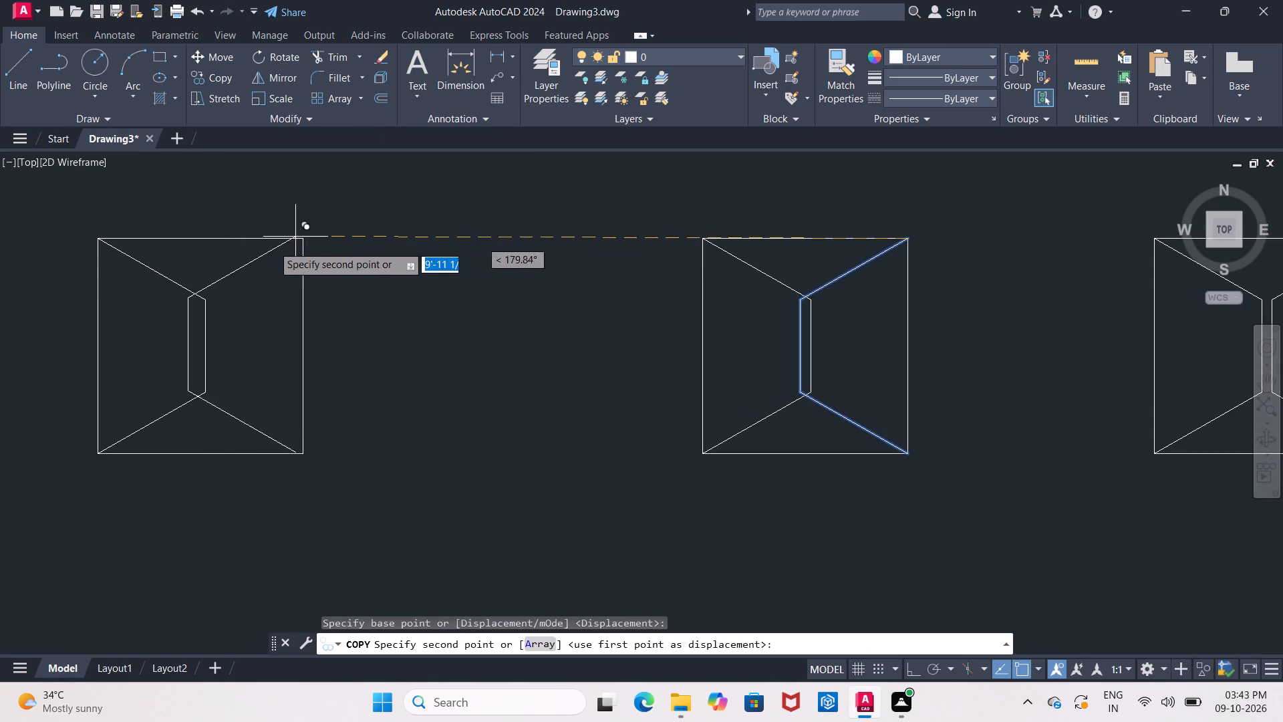
scroll(275, 261, up, 3)
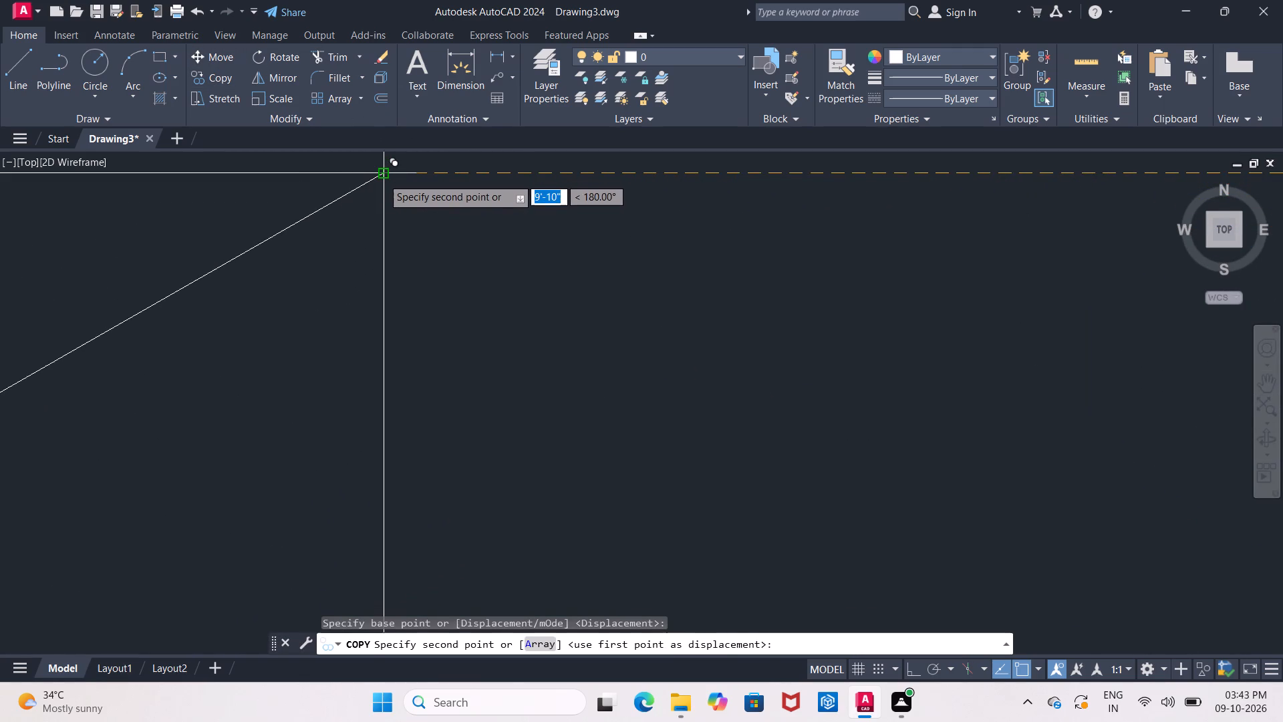
click(382, 178)
scroll(396, 203, down, 3)
key(Escape)
scroll(484, 266, down, 1)
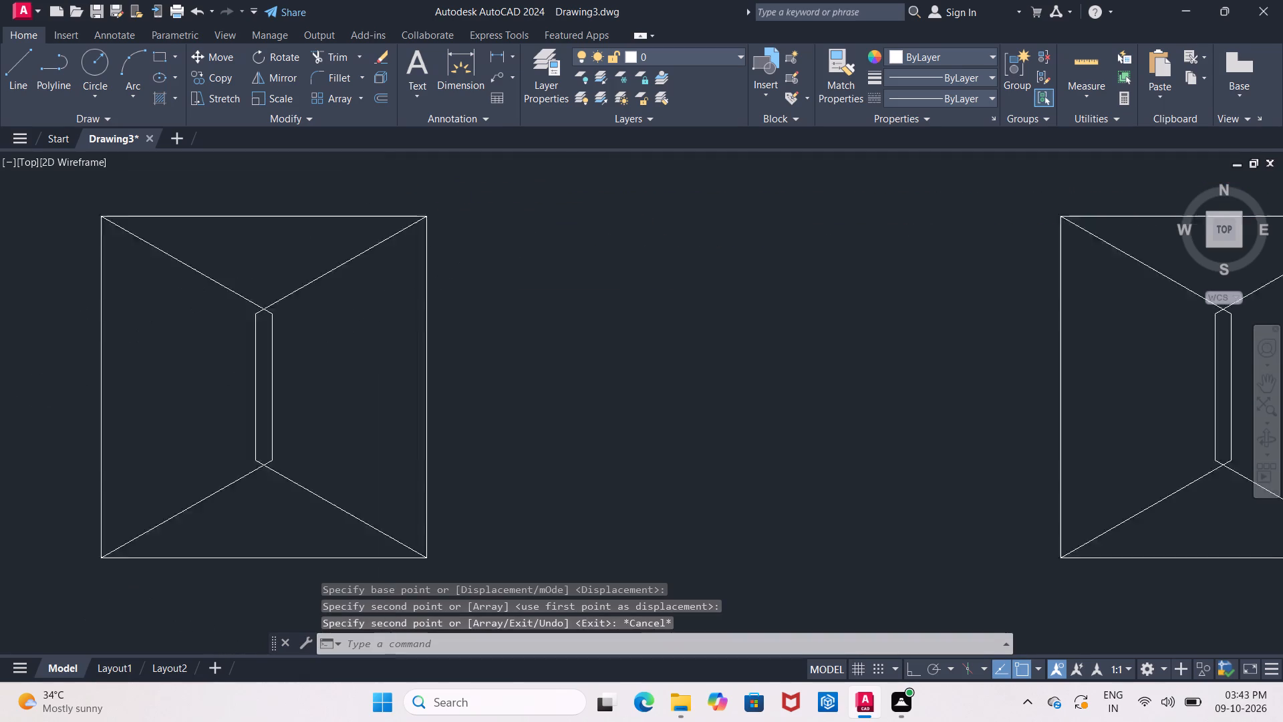
Offset all four outer edges of the leftmost window inward by 2".
scroll(484, 266, down, 2)
middle_drag(492, 269, 518, 269)
key(o)
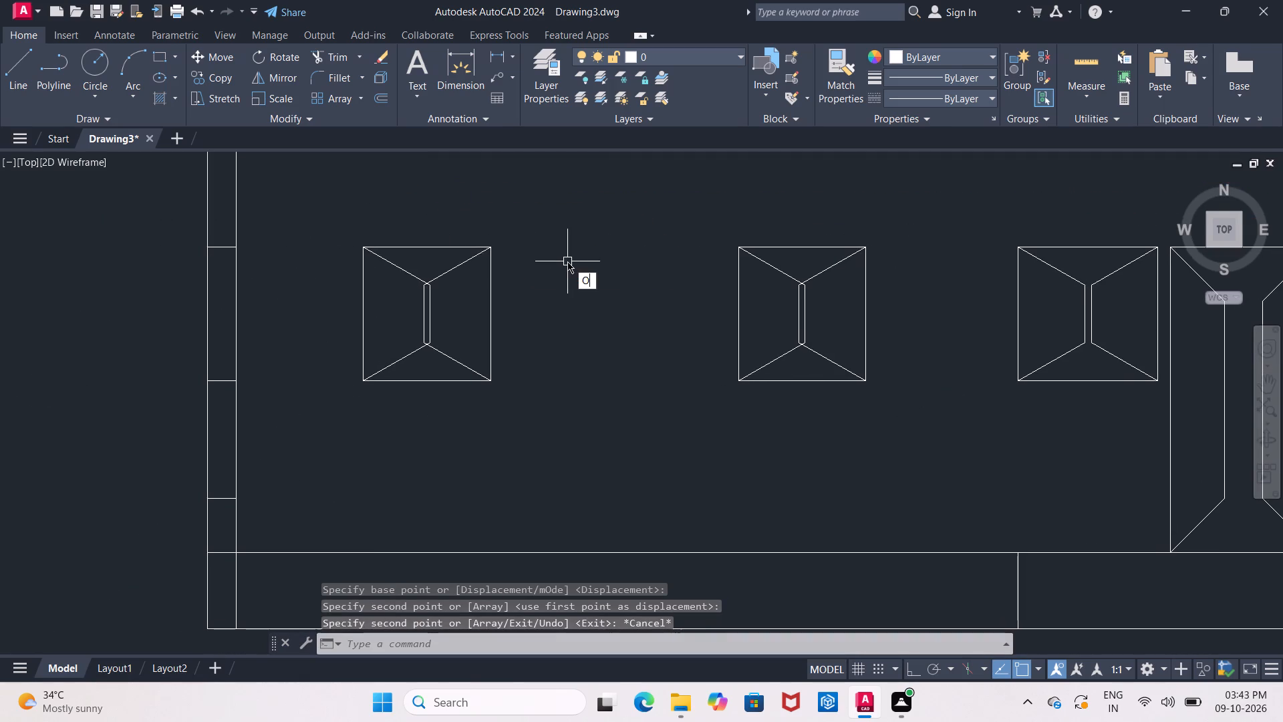
key(Return)
key(2)
key(shift+quotedbl)
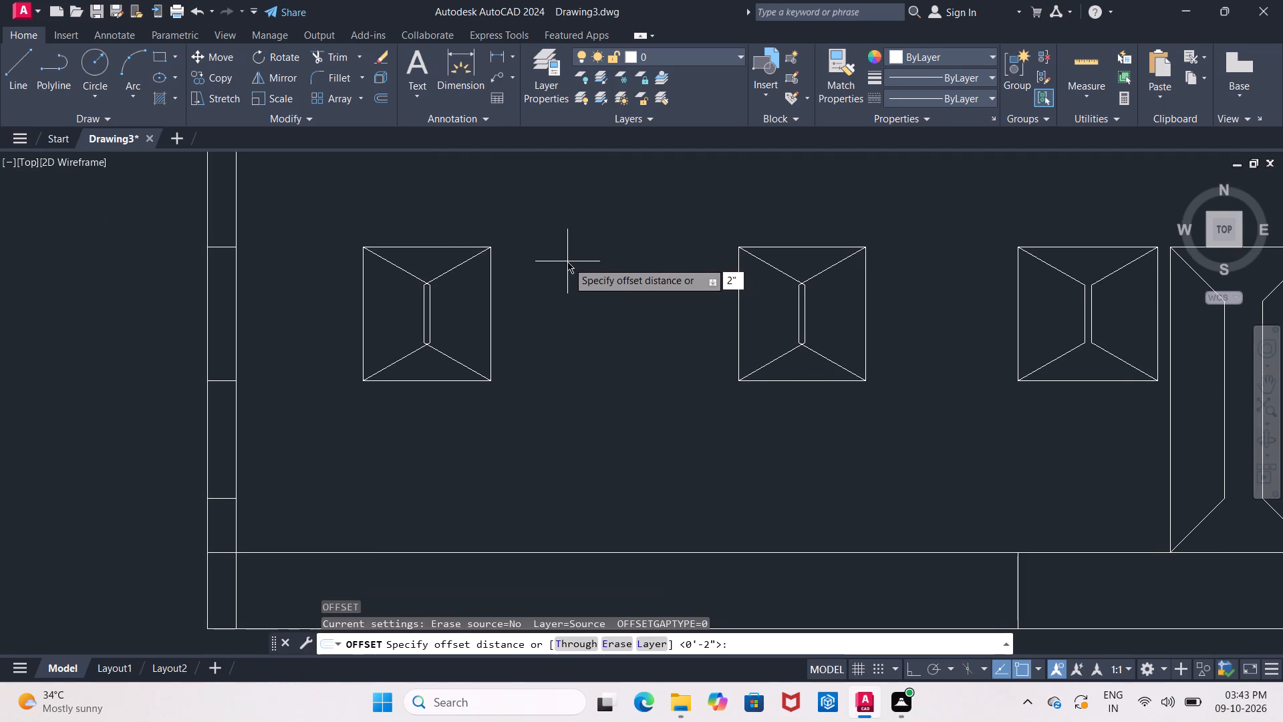
key(Return)
scroll(404, 255, up, 1)
click(426, 243)
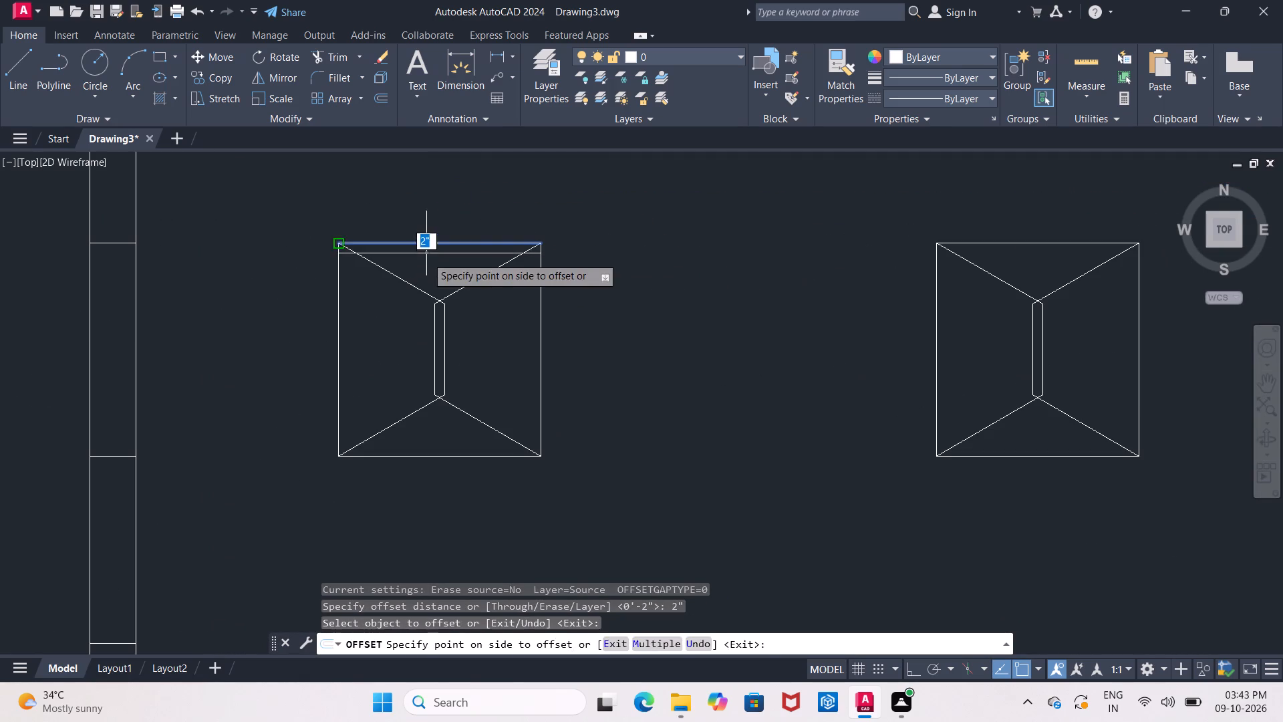
click(426, 261)
click(339, 315)
click(386, 316)
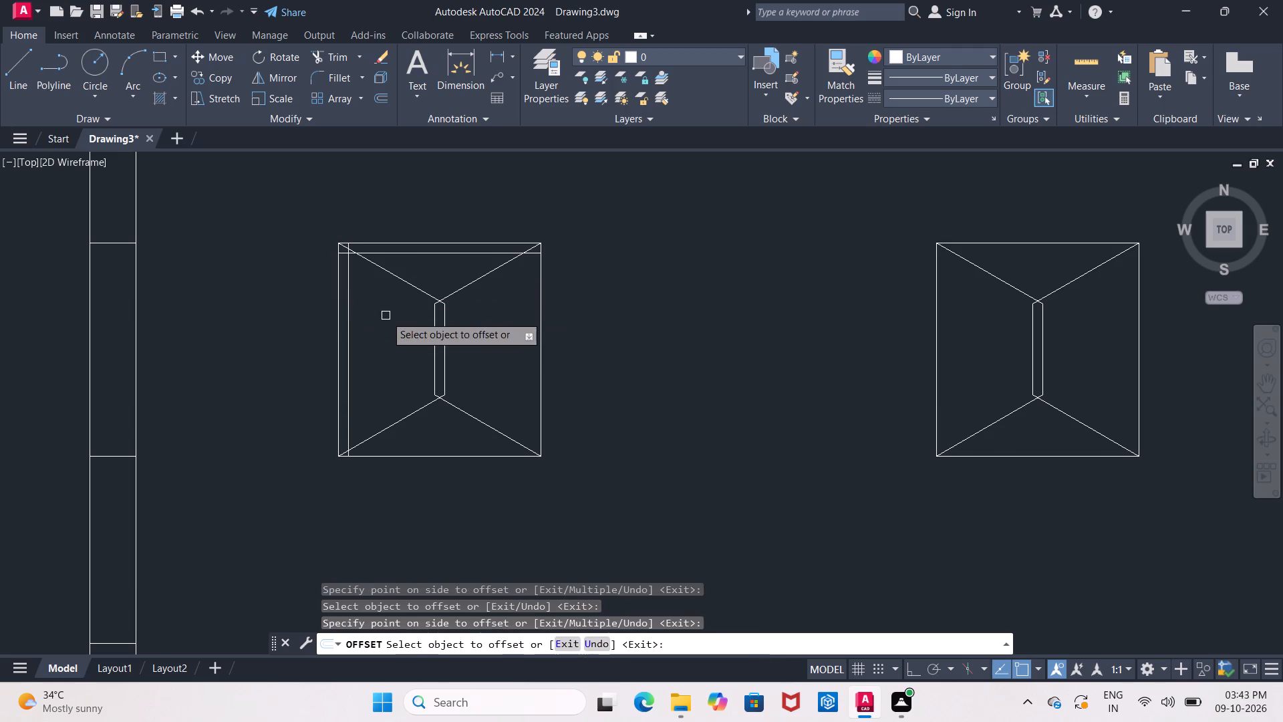
click(389, 455)
click(412, 433)
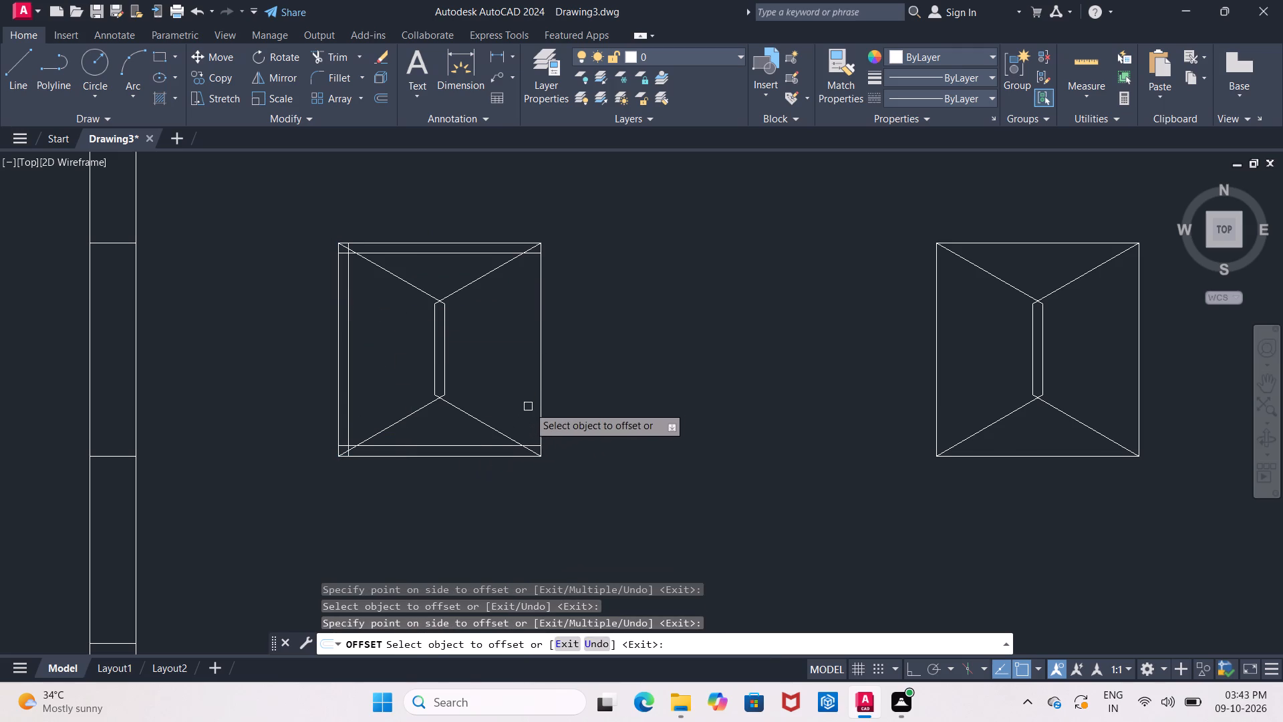
click(538, 400)
click(482, 388)
Offset all four outer edges of the middle window inward by 2".
middle_drag(600, 362, 368, 385)
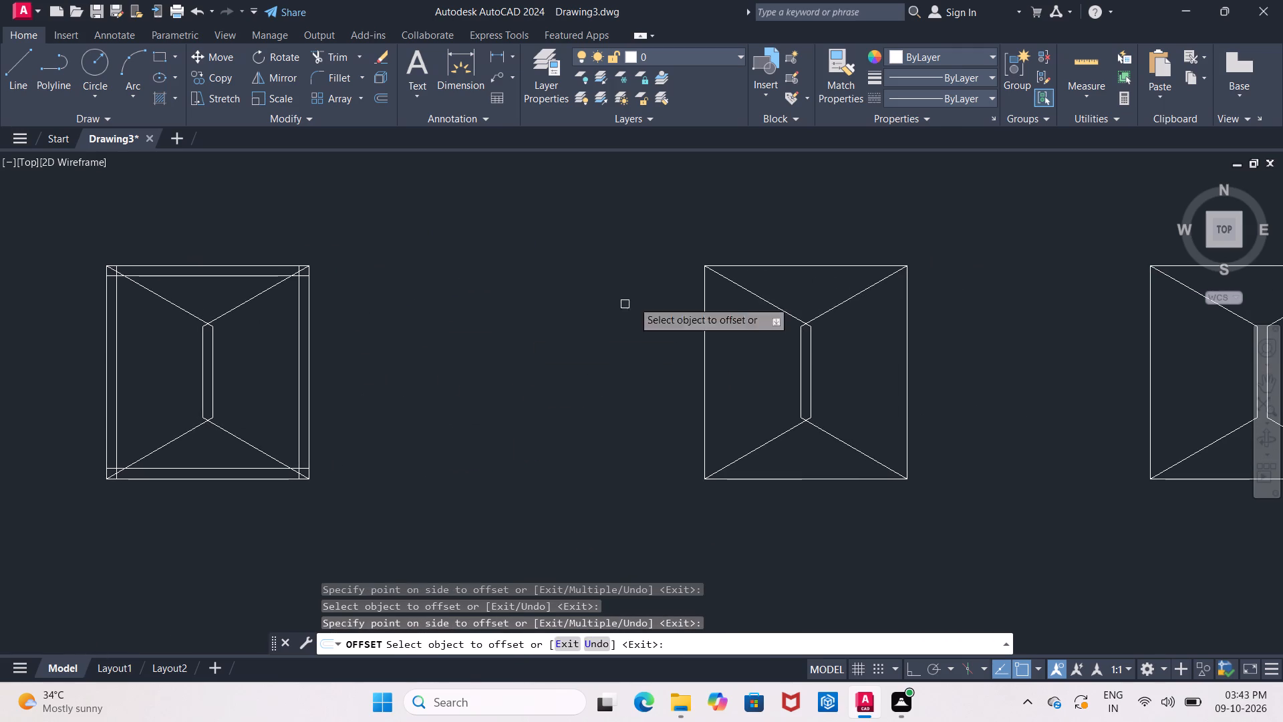
click(748, 268)
click(760, 283)
click(699, 331)
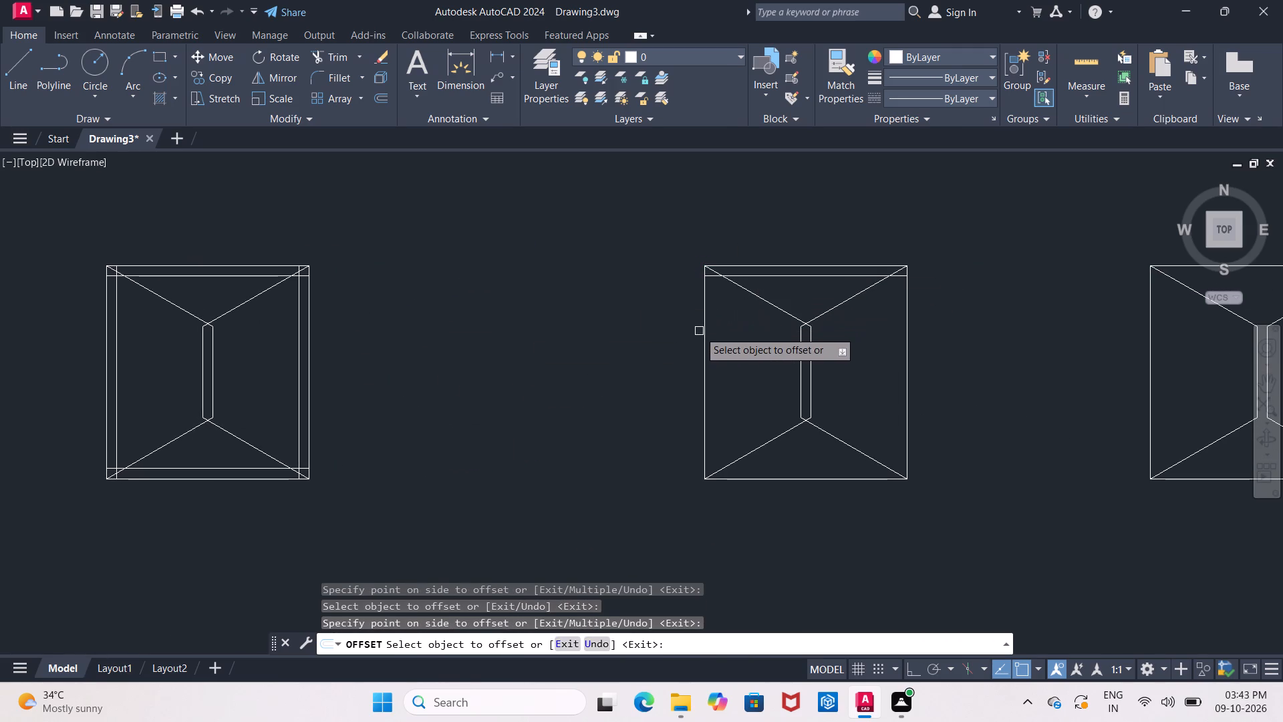
click(703, 334)
click(726, 338)
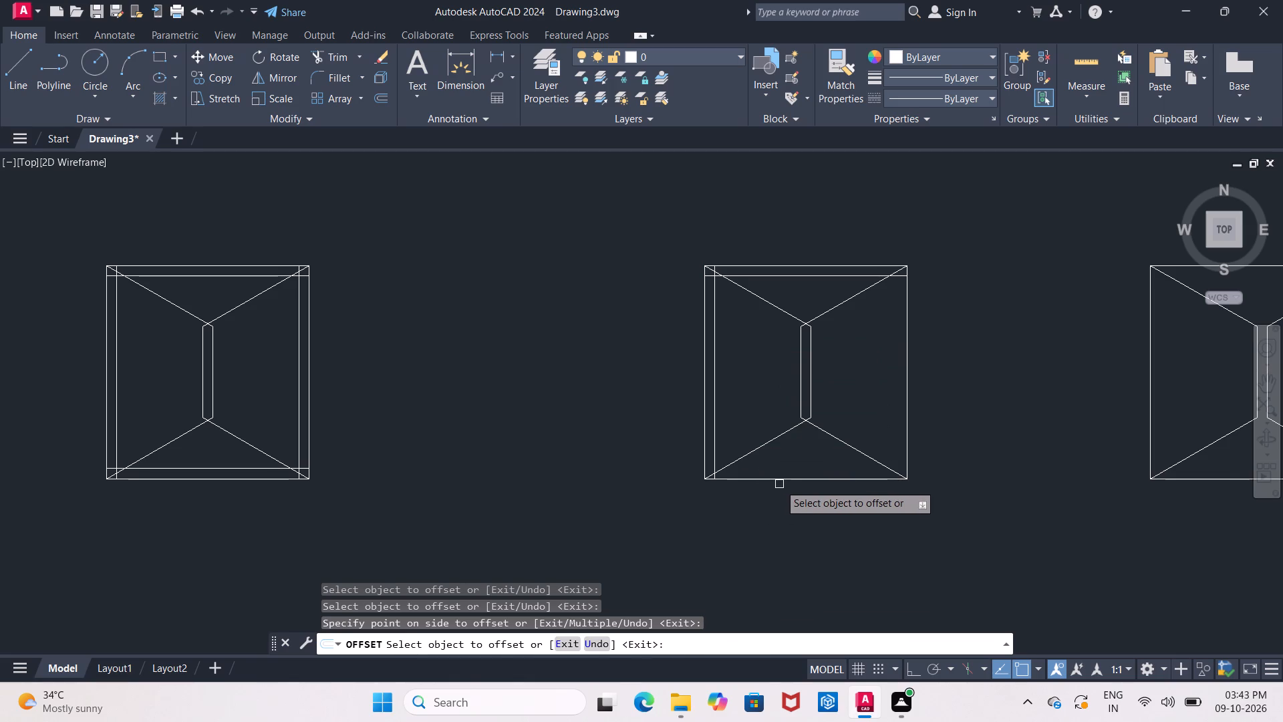
click(780, 480)
click(789, 462)
middle_drag(789, 462, 643, 467)
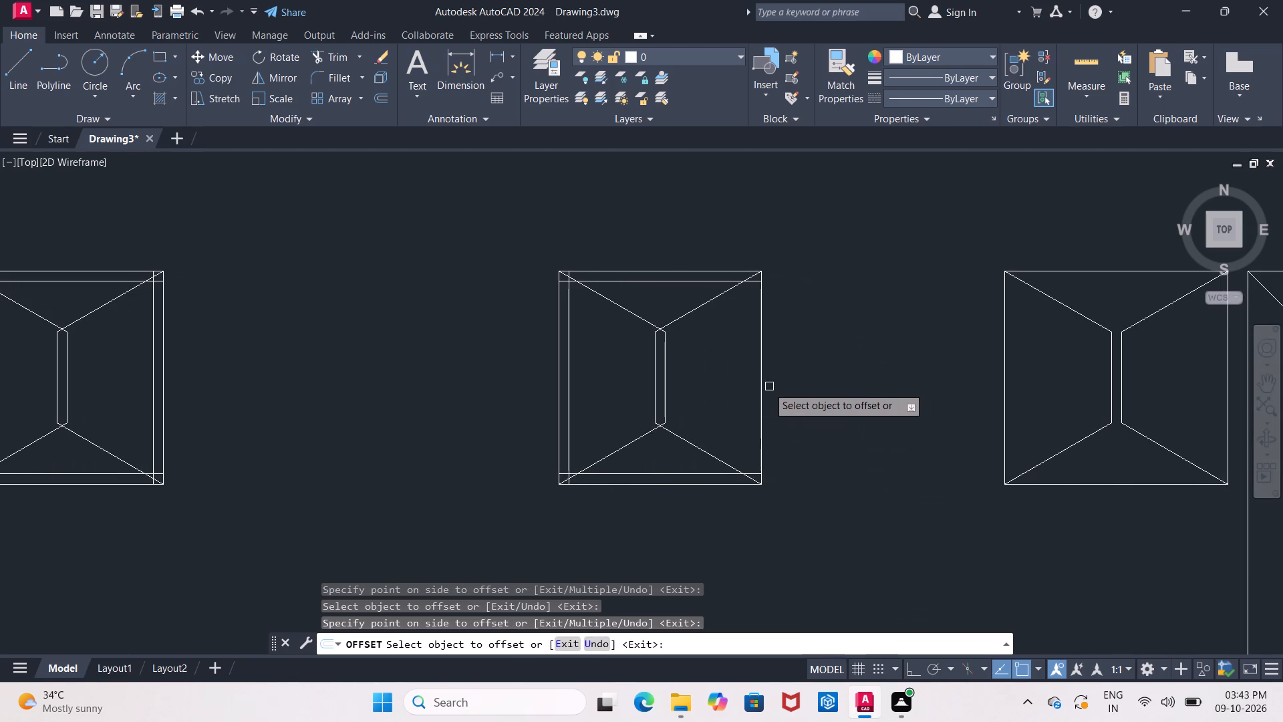
click(760, 390)
click(717, 390)
Offset all four outer edges of the window beside the tall opening inward by 2".
middle_drag(770, 386, 438, 388)
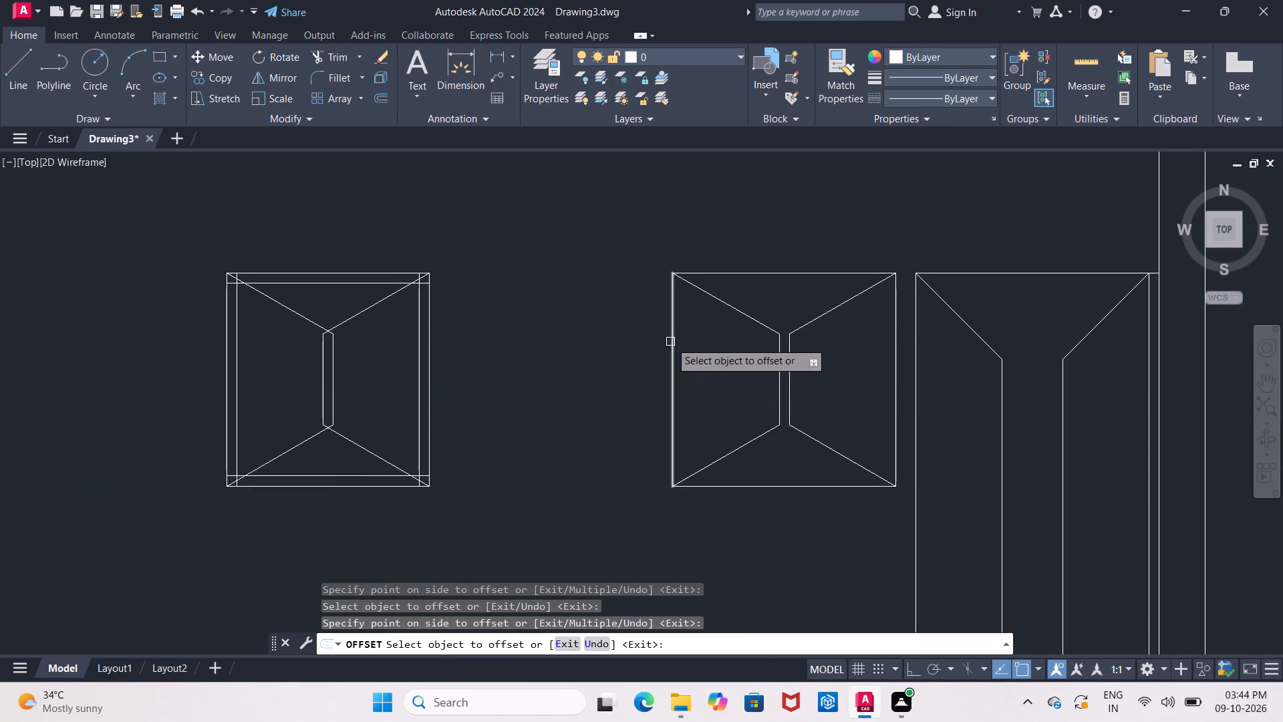
click(677, 346)
click(673, 347)
click(694, 350)
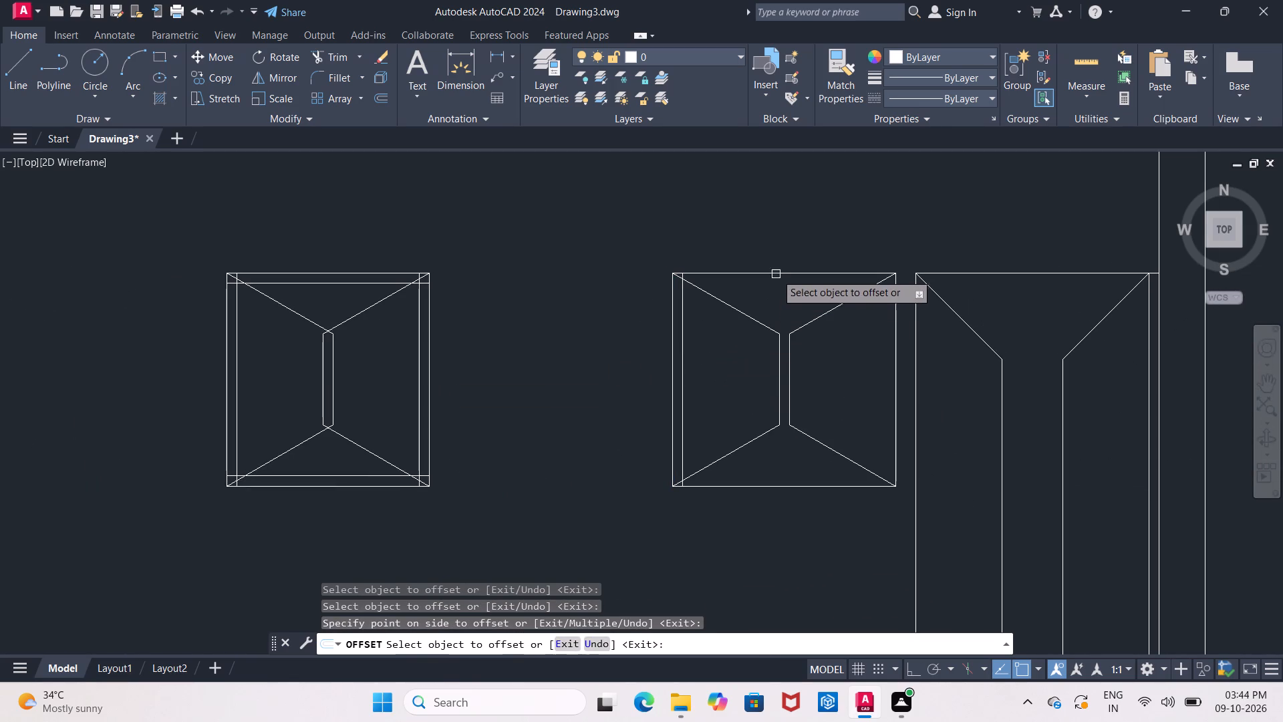
click(776, 272)
click(780, 299)
click(799, 486)
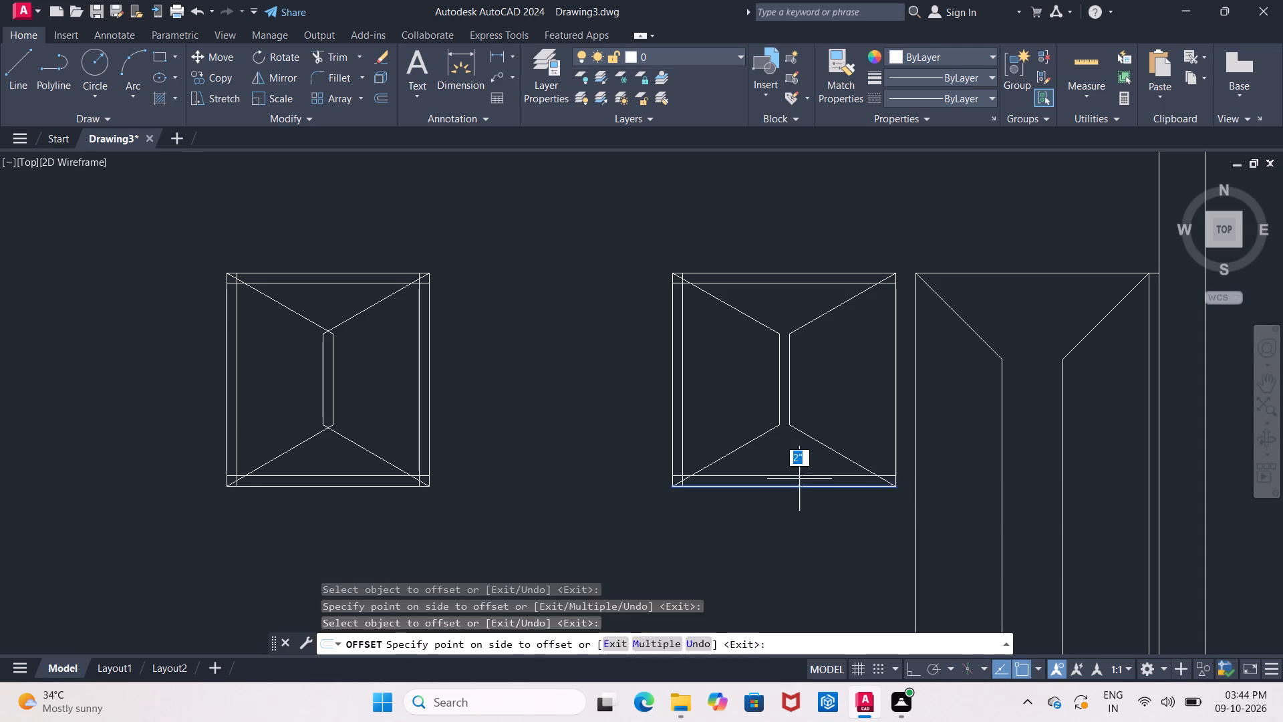
click(801, 467)
click(894, 418)
click(845, 416)
Offset the tall opening's top, left and bottom edges inward by 2".
scroll(847, 414, up, 1)
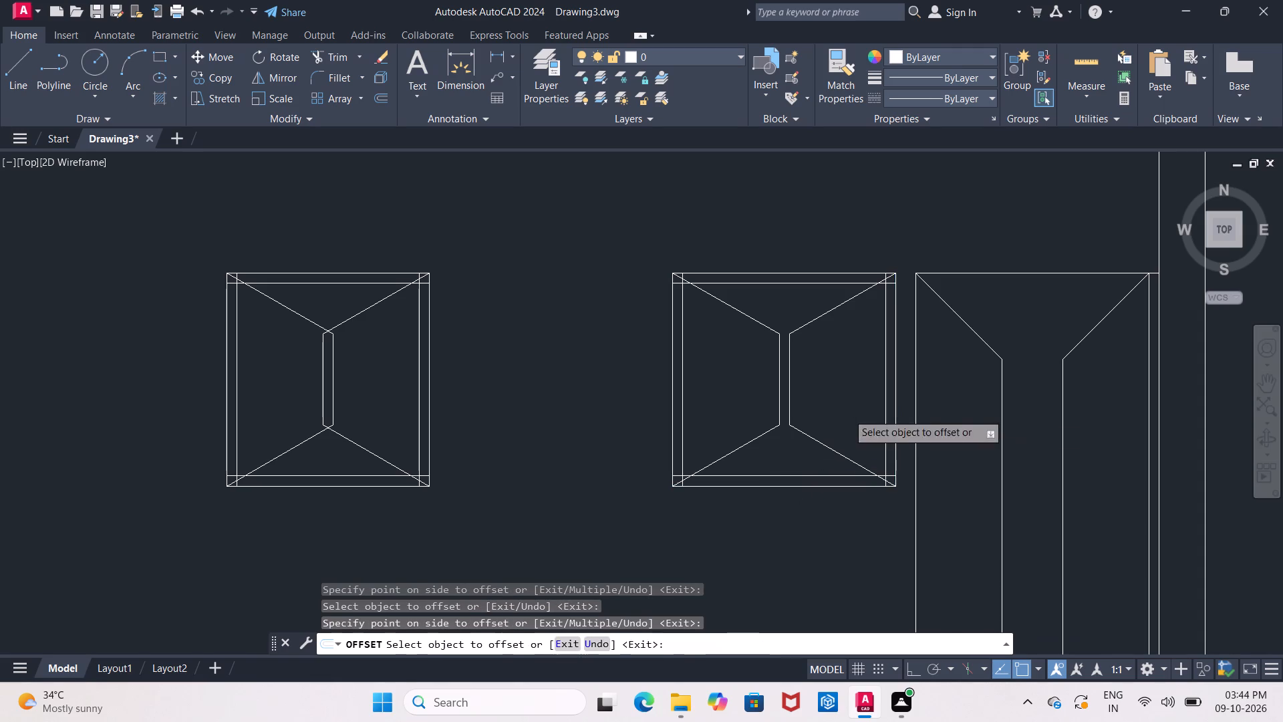
middle_drag(847, 413, 505, 384)
scroll(597, 363, down, 2)
middle_drag(597, 365, 583, 374)
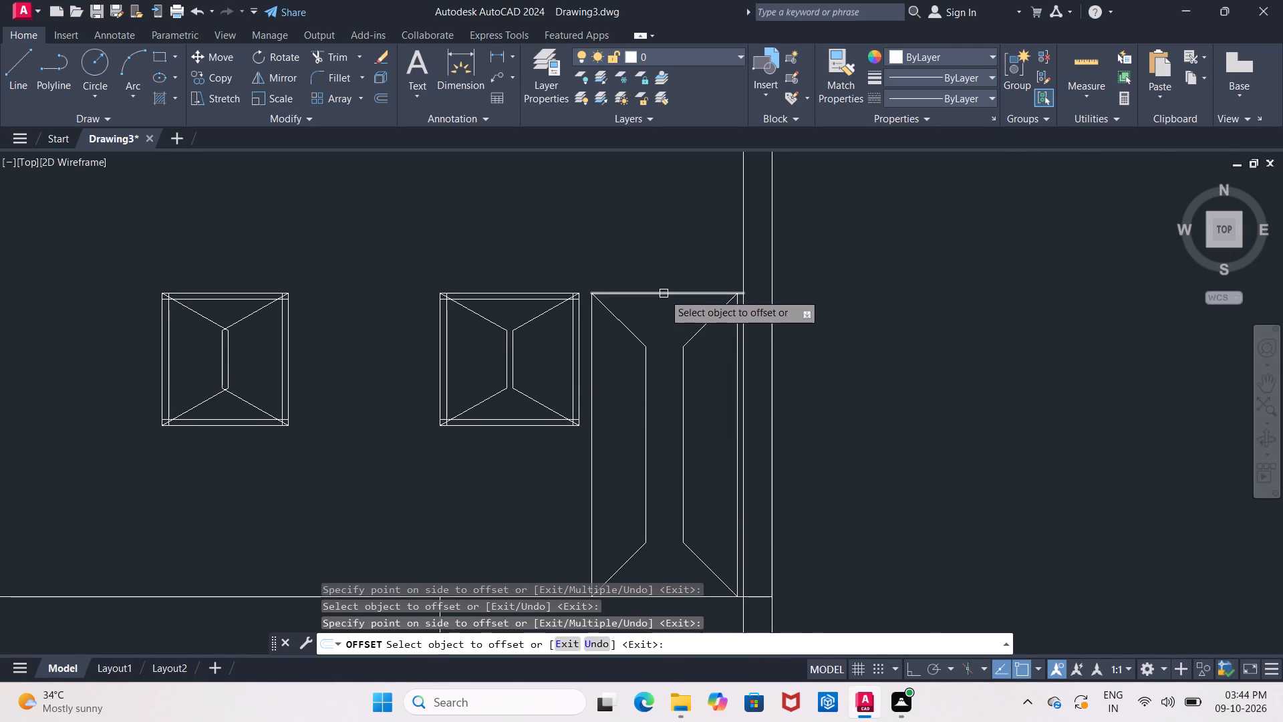
click(664, 293)
click(664, 323)
click(593, 380)
click(627, 380)
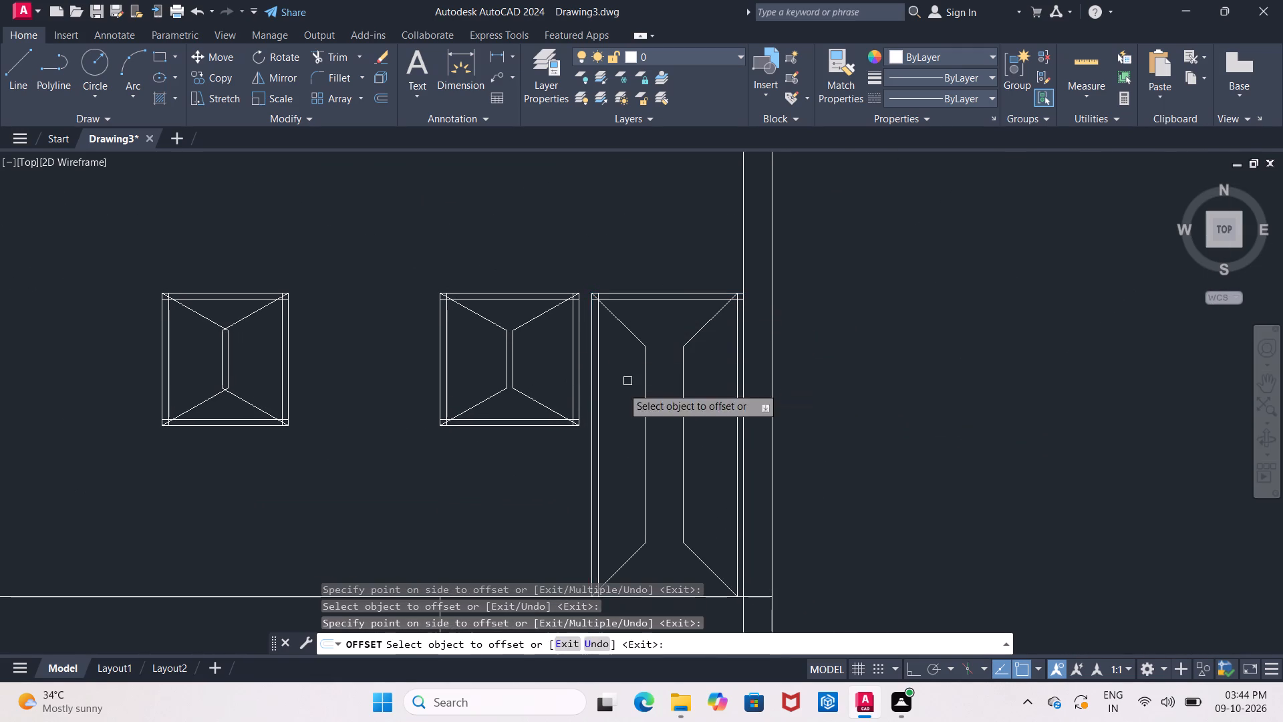
middle_drag(615, 446, 579, 276)
click(615, 430)
click(619, 397)
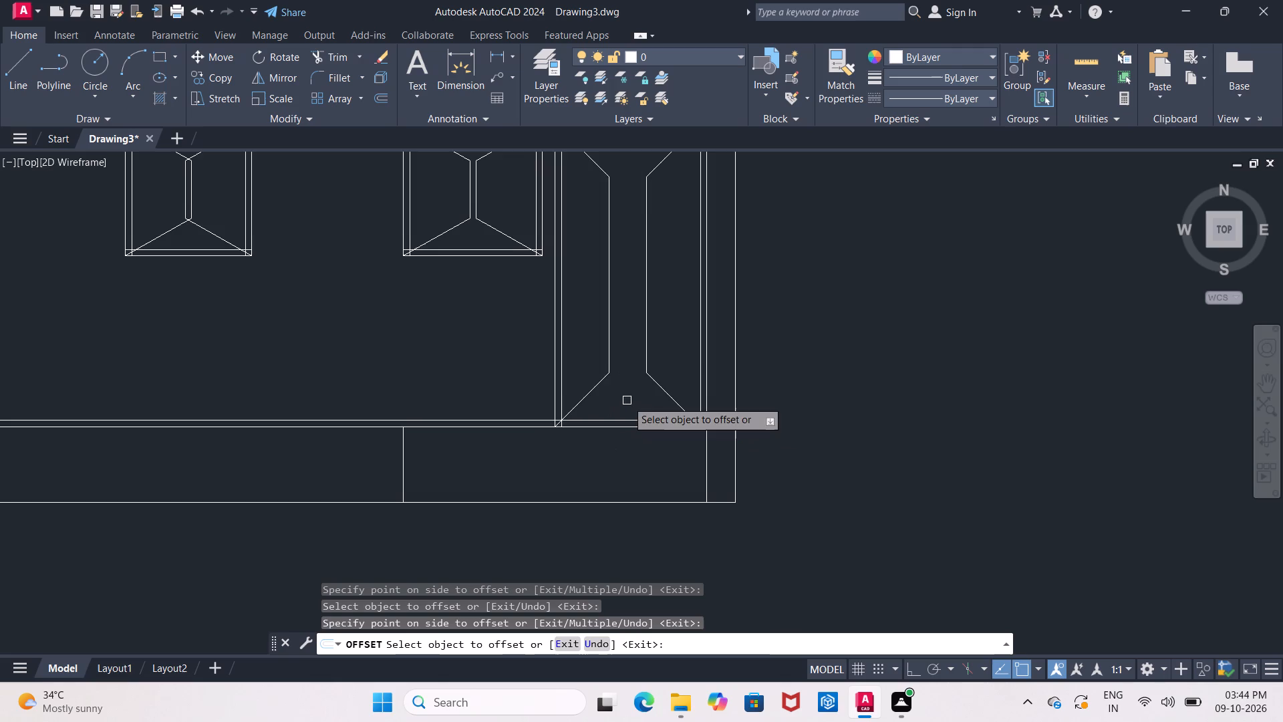
middle_drag(627, 400, 420, 440)
middle_drag(482, 381, 644, 414)
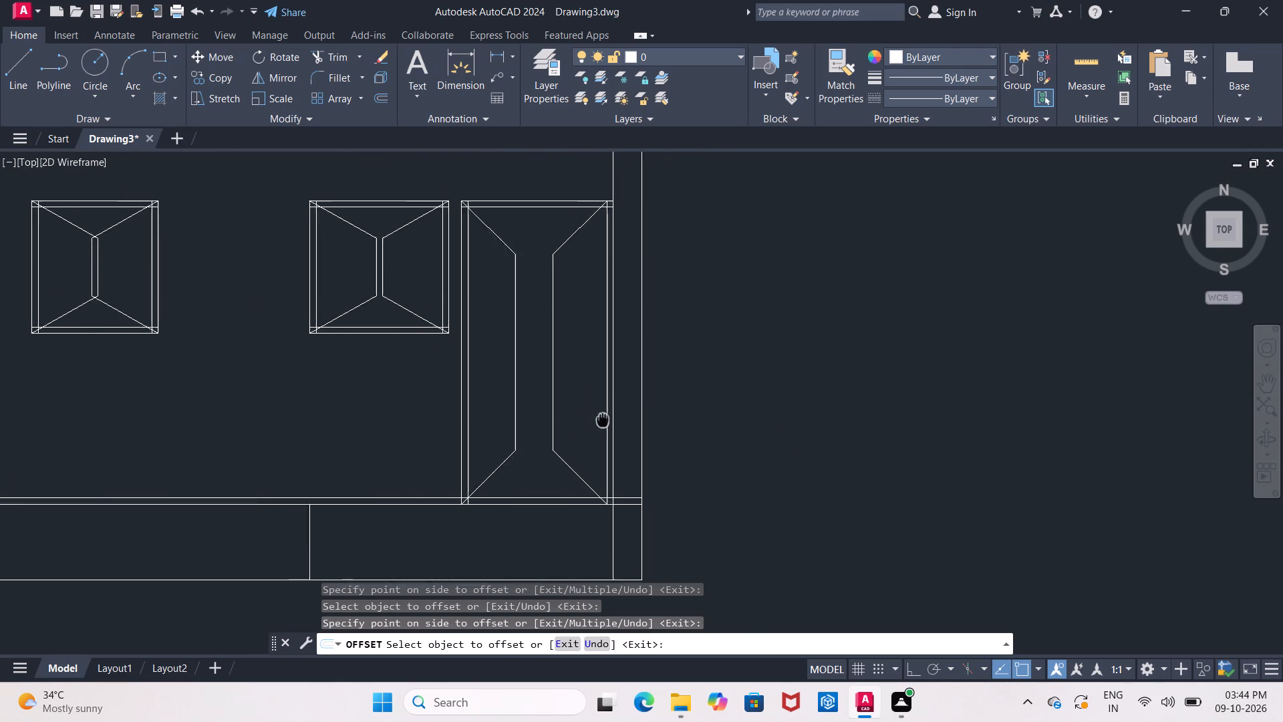
middle_drag(644, 414, 647, 414)
key(Escape)
Trim the diagonal end and the overlapping inner frame line ends at the tall opening's upper-left corner.
key(t)
key(r)
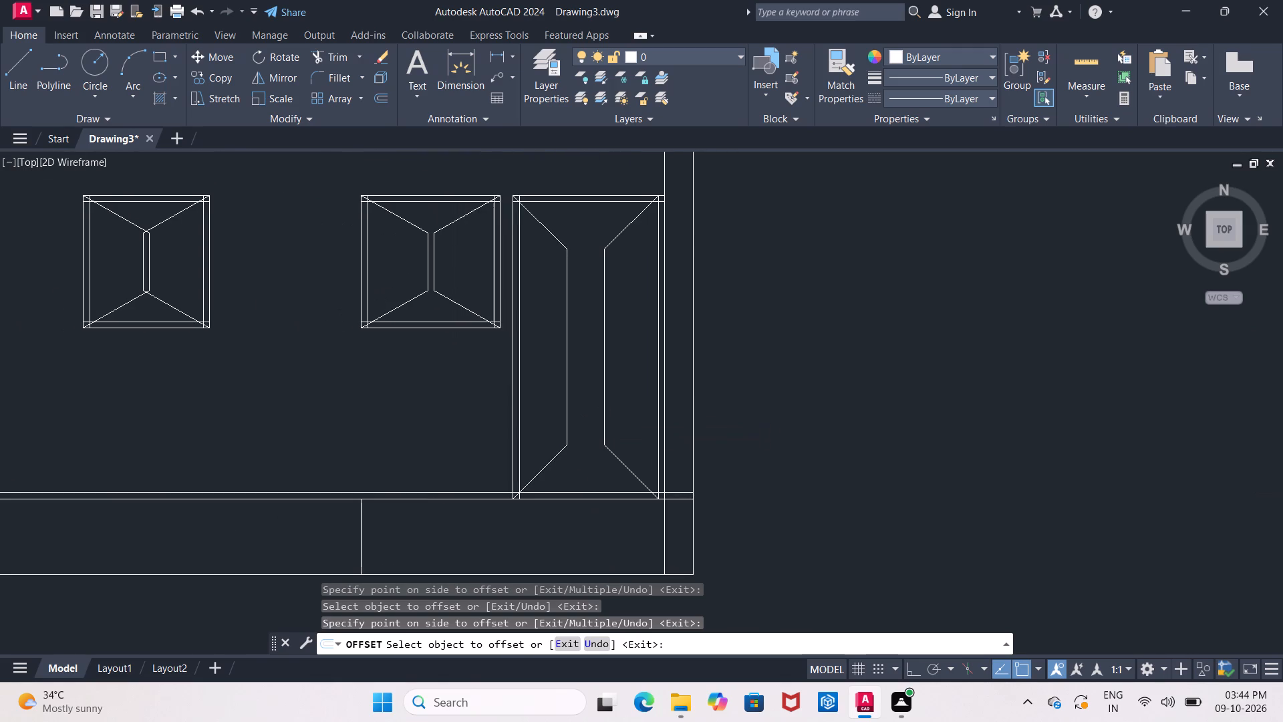
key(Return)
key(Return)
middle_drag(522, 250, 545, 378)
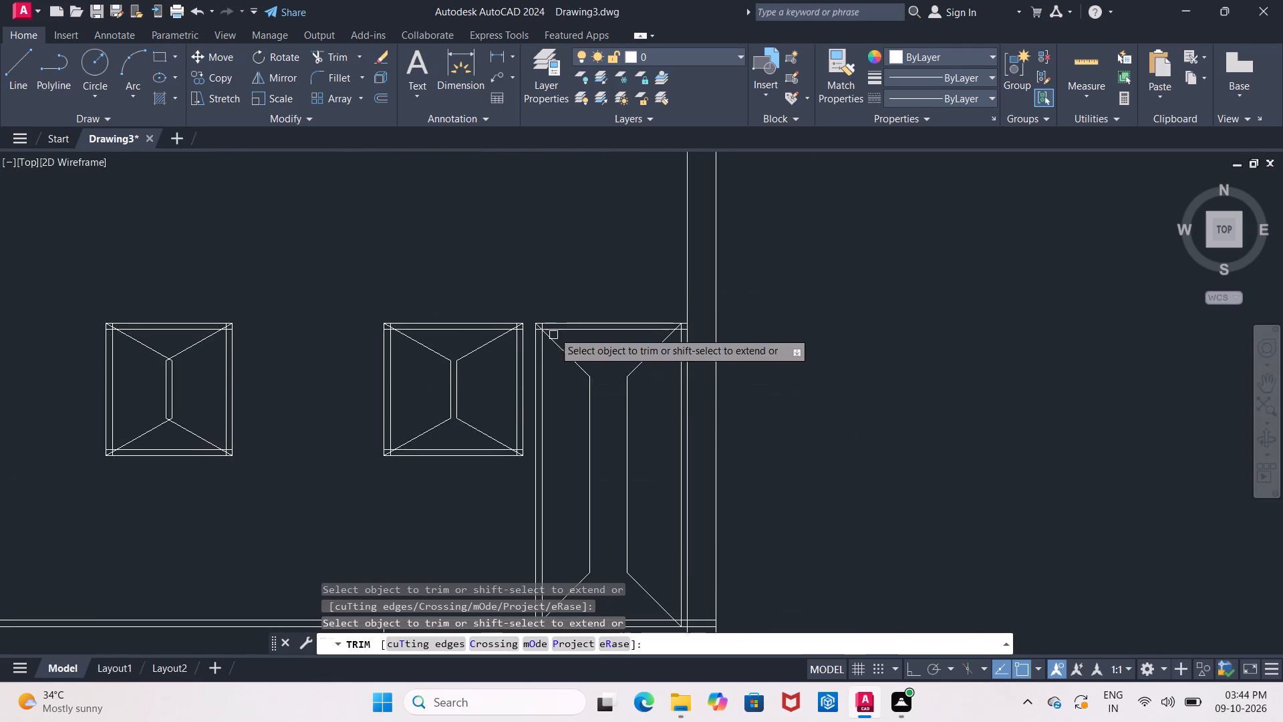
scroll(553, 328, up, 5)
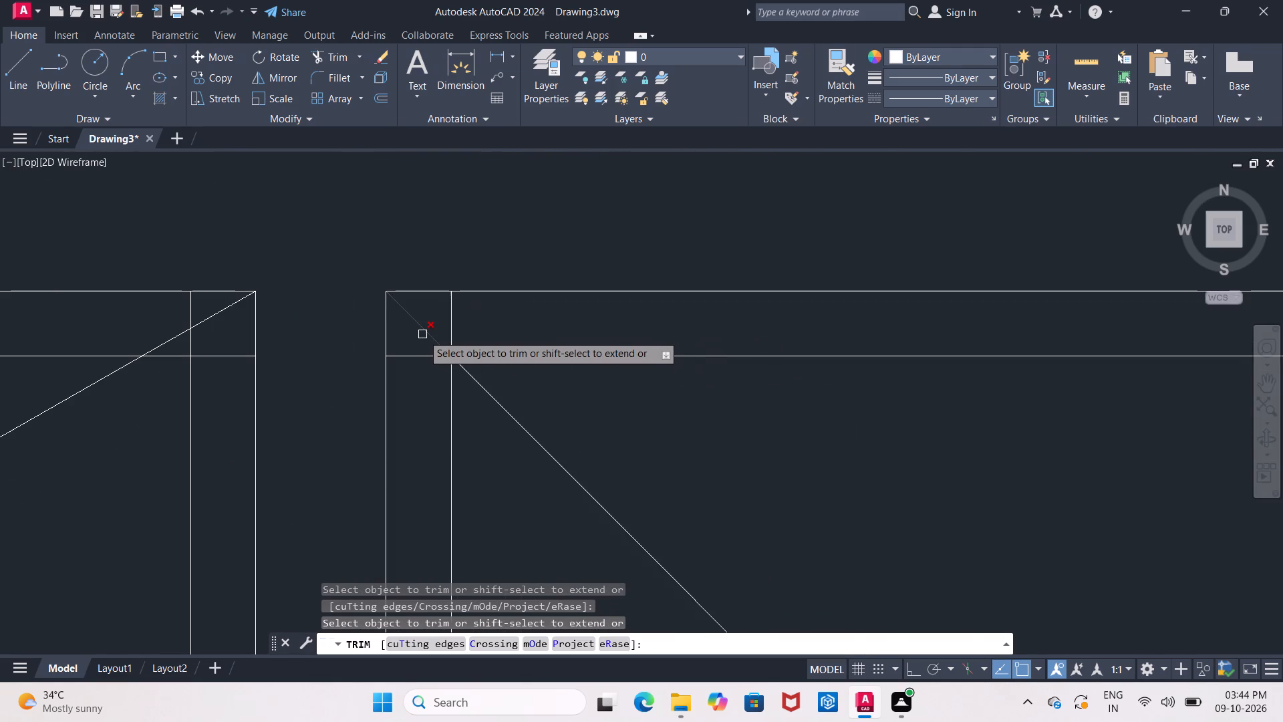
click(427, 331)
click(427, 357)
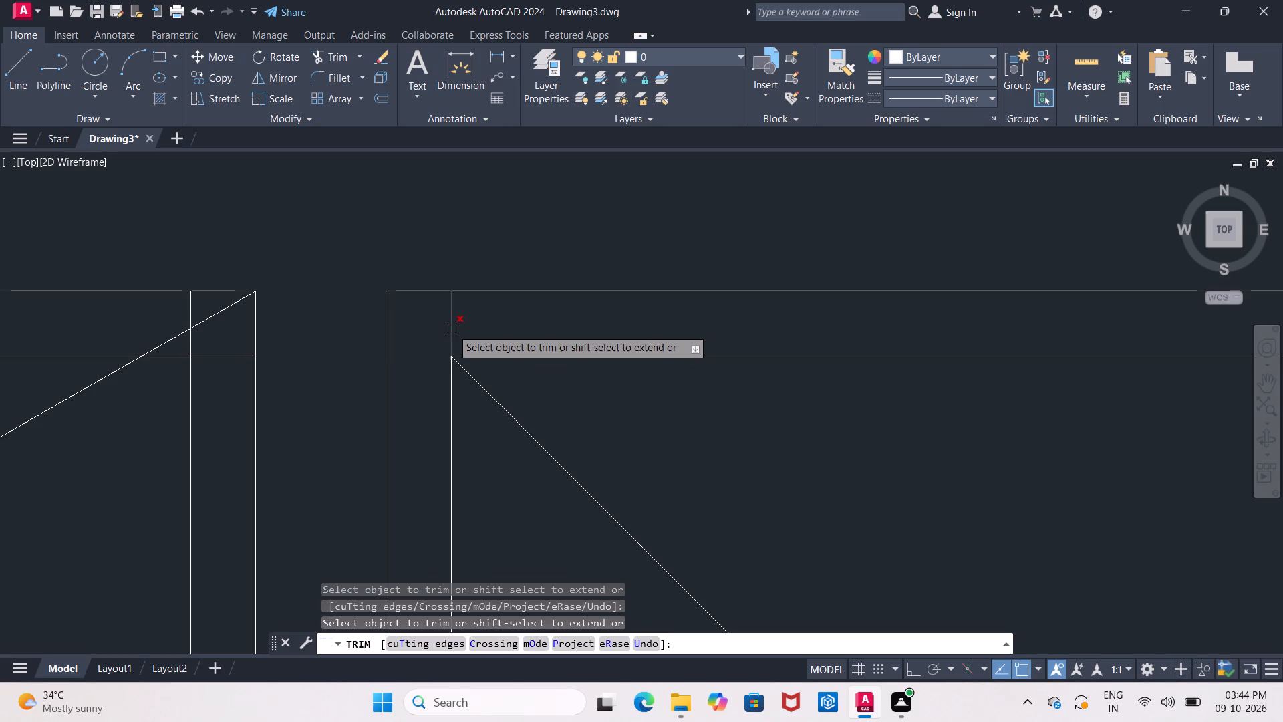
click(452, 328)
Trim the diagonal end and the overlapping inner frame line ends at the tall opening's upper-right corner.
scroll(455, 321, down, 3)
scroll(696, 376, up, 1)
middle_drag(658, 366, 403, 370)
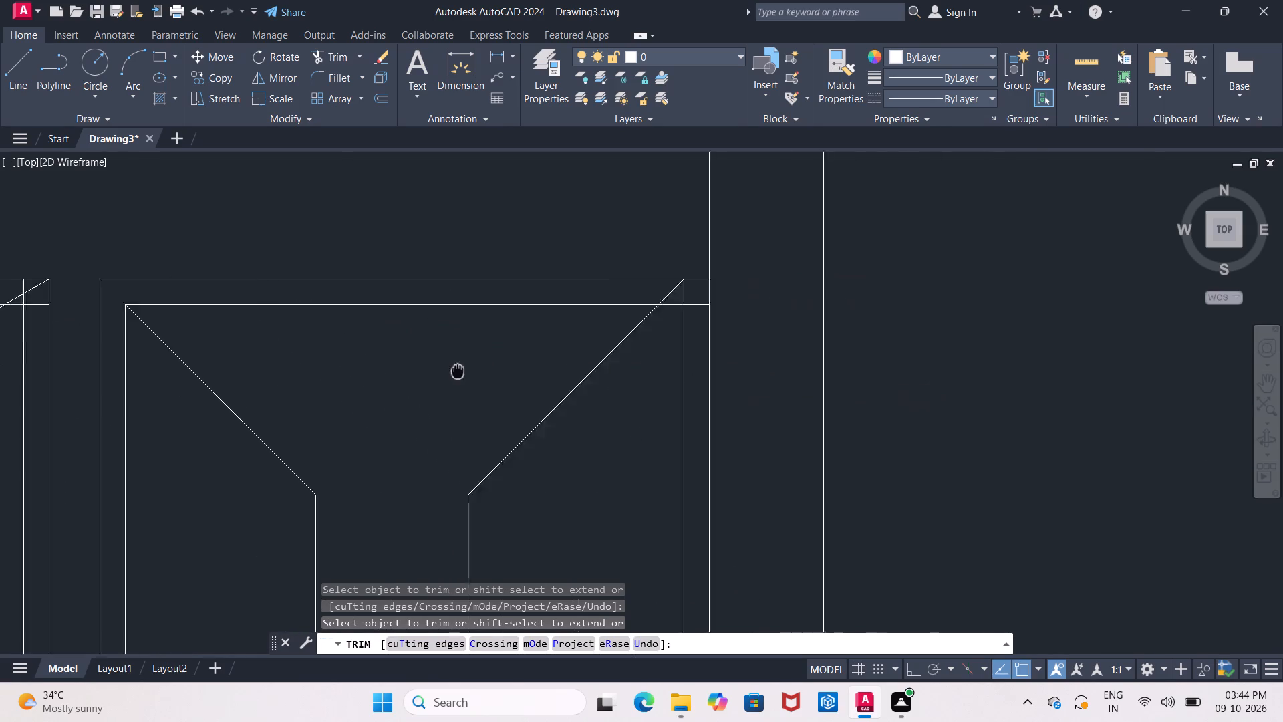
middle_drag(403, 370, 398, 371)
click(587, 297)
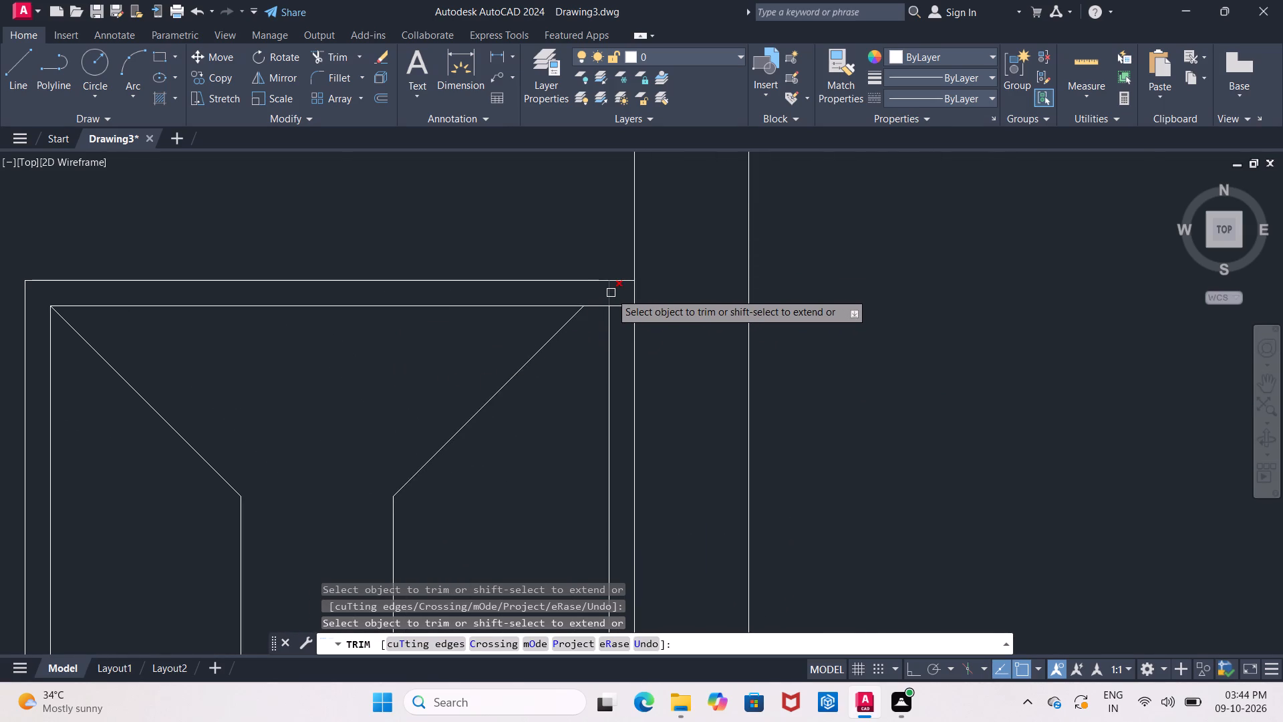
middle_drag(563, 396, 597, 370)
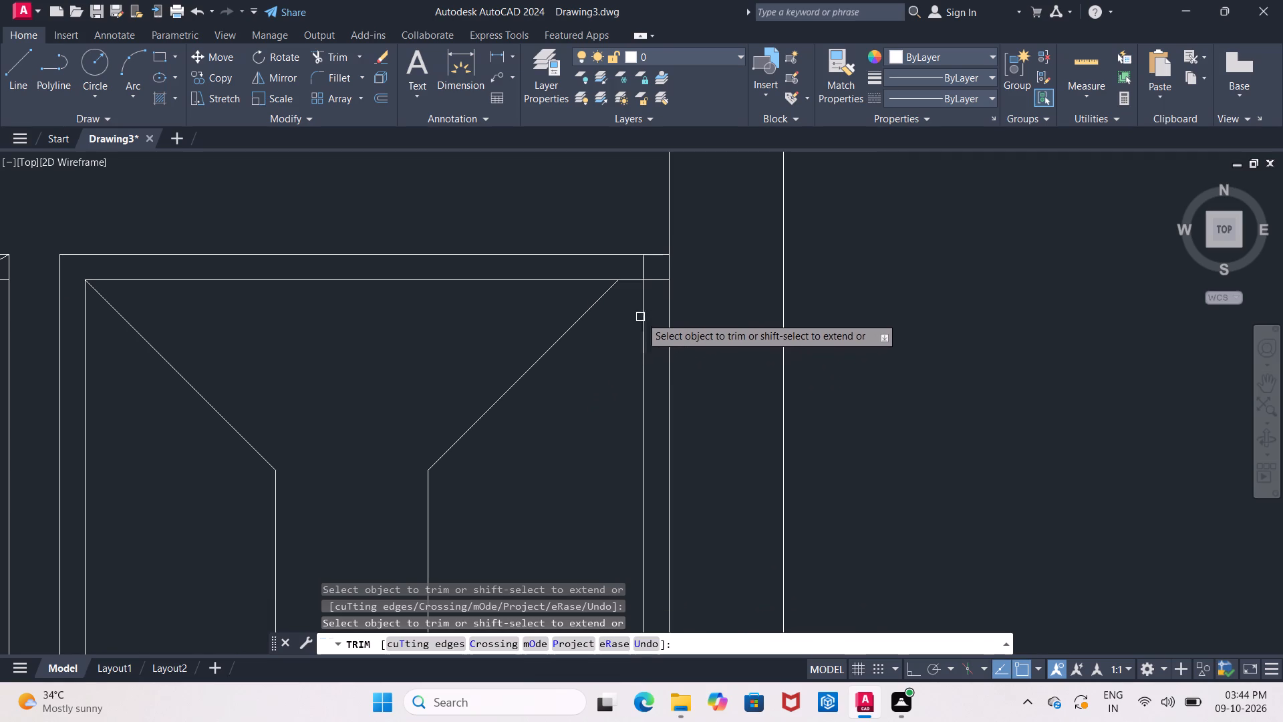
click(656, 279)
click(645, 267)
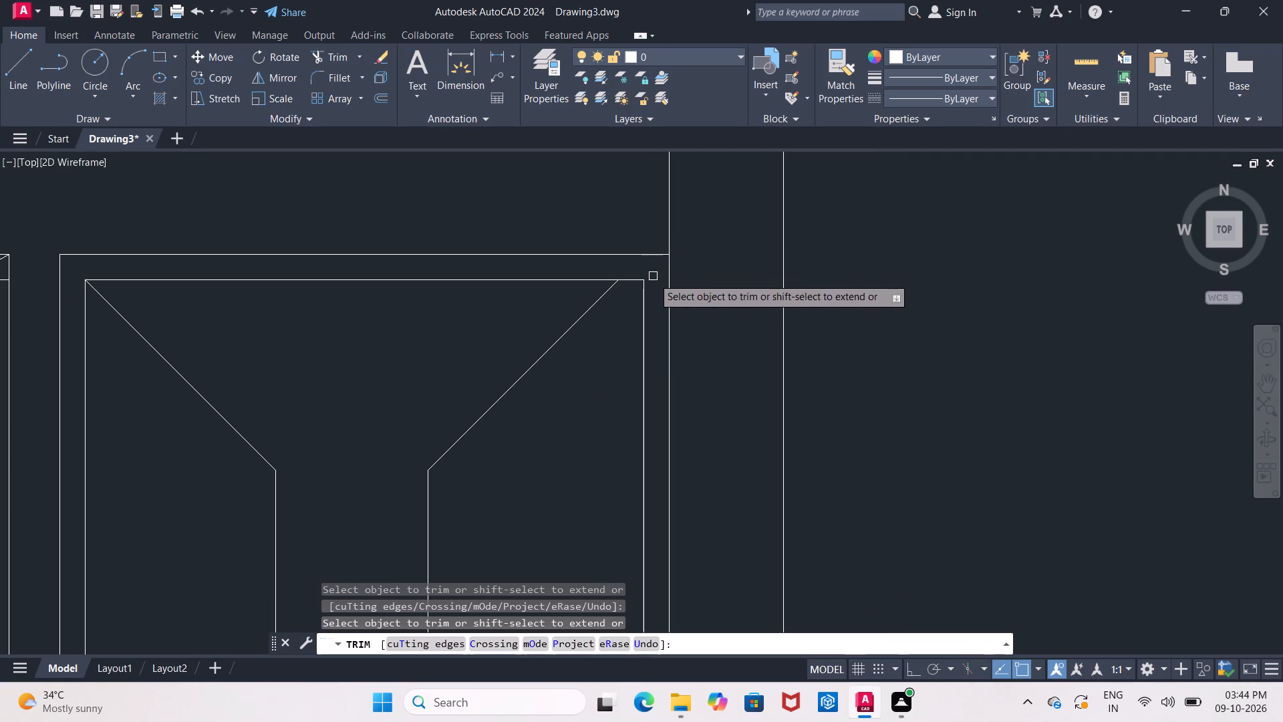
Trim the diagonal end and the inner bottom line between the two vertical frame lines at the tall opening's lower-left corner.
scroll(651, 289, down, 3)
middle_drag(605, 414, 557, 265)
scroll(570, 308, up, 1)
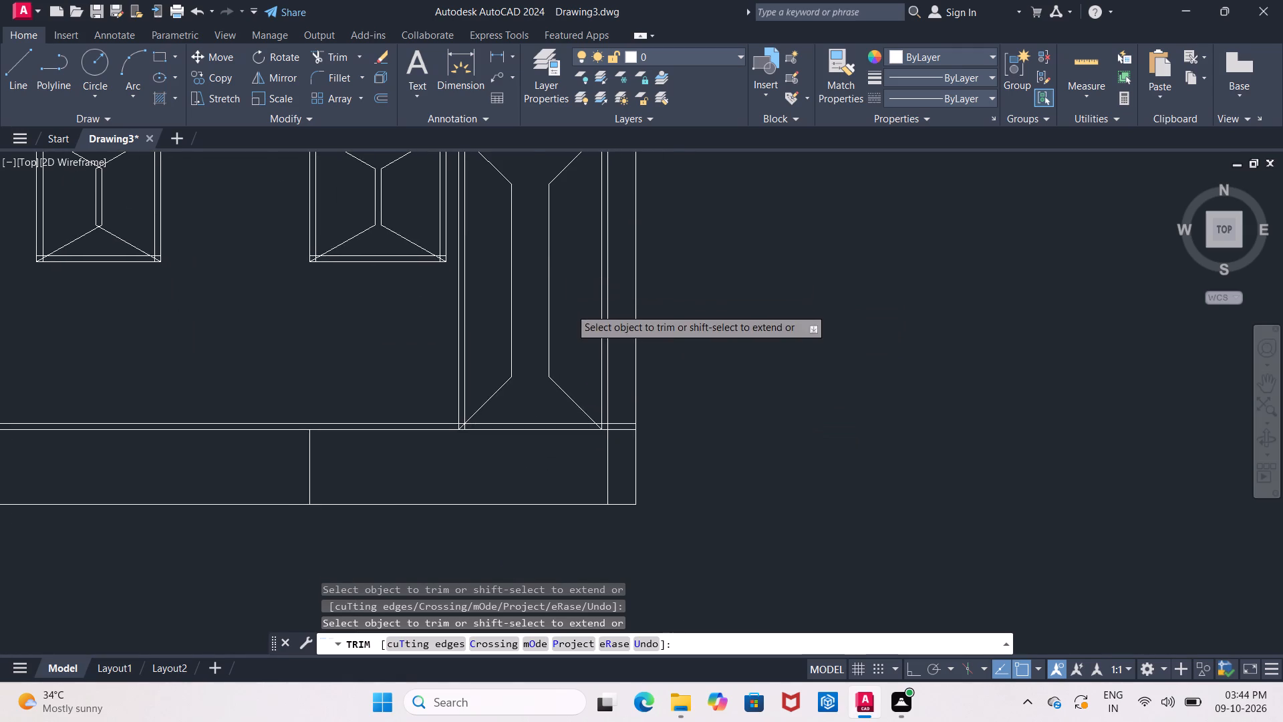
scroll(570, 308, up, 1)
middle_drag(570, 308, 537, 164)
middle_drag(329, 410, 388, 371)
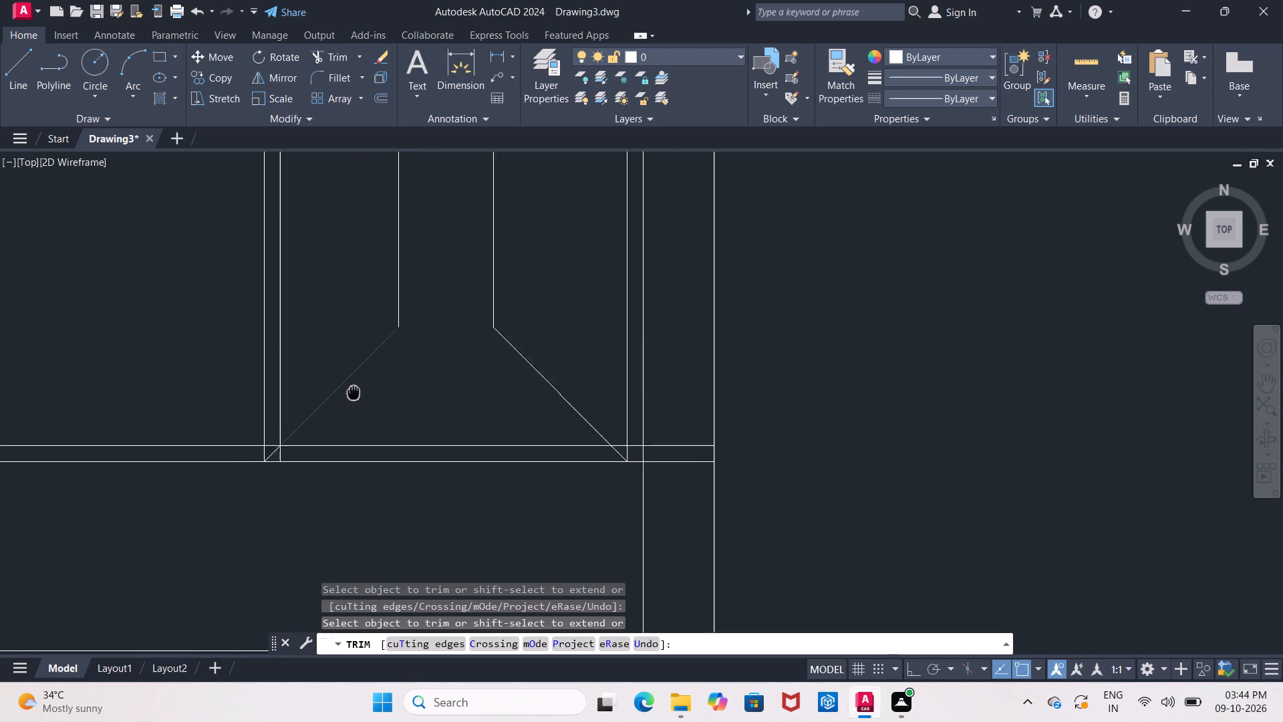
middle_drag(388, 371, 471, 324)
scroll(391, 400, up, 3)
click(410, 322)
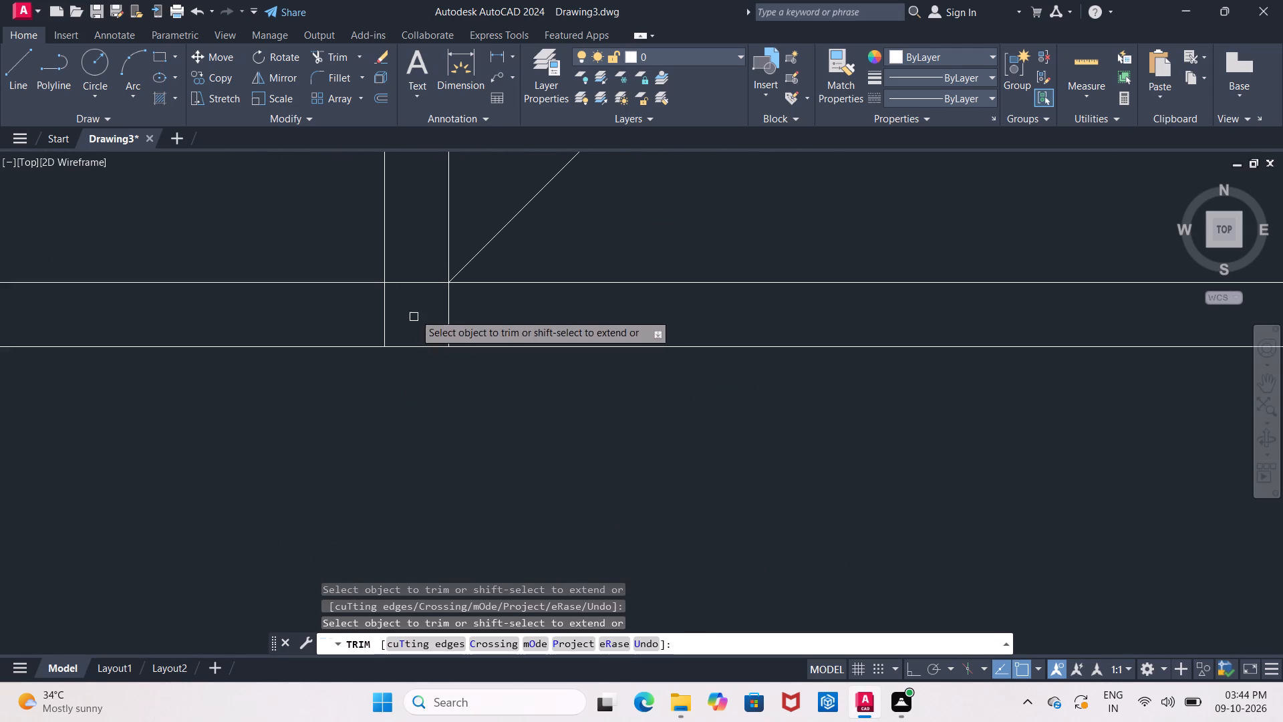
click(412, 282)
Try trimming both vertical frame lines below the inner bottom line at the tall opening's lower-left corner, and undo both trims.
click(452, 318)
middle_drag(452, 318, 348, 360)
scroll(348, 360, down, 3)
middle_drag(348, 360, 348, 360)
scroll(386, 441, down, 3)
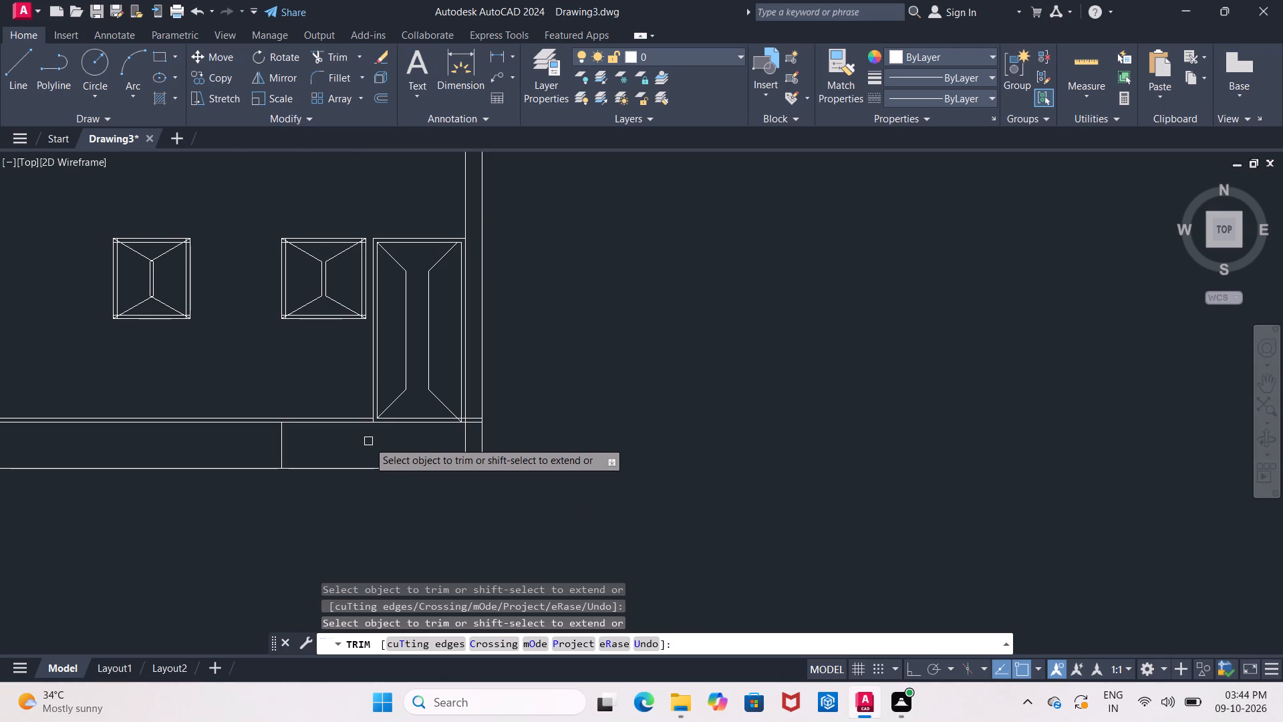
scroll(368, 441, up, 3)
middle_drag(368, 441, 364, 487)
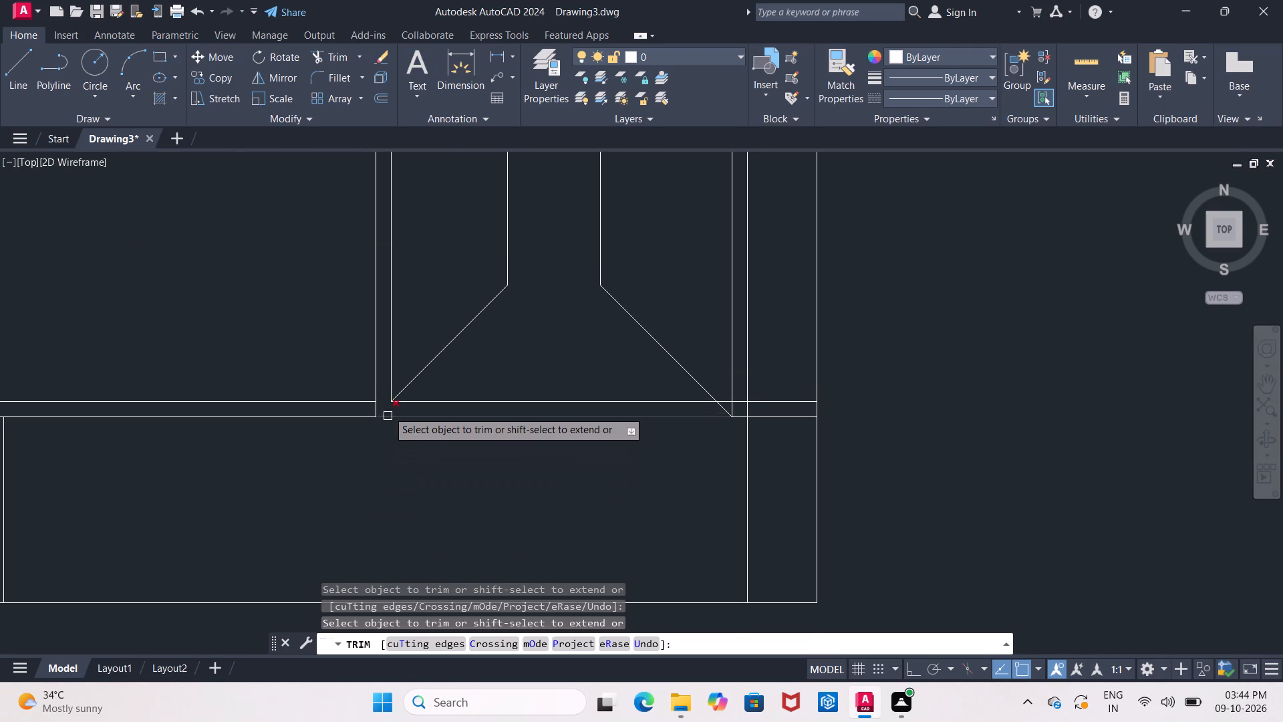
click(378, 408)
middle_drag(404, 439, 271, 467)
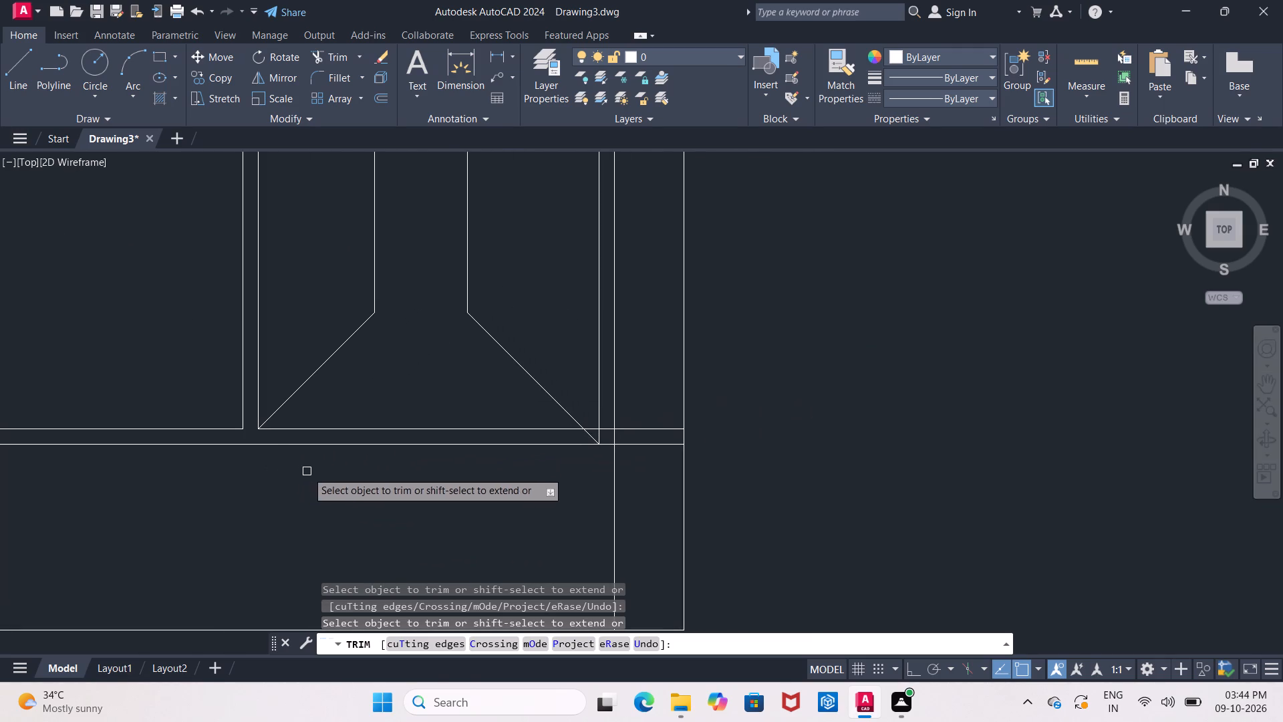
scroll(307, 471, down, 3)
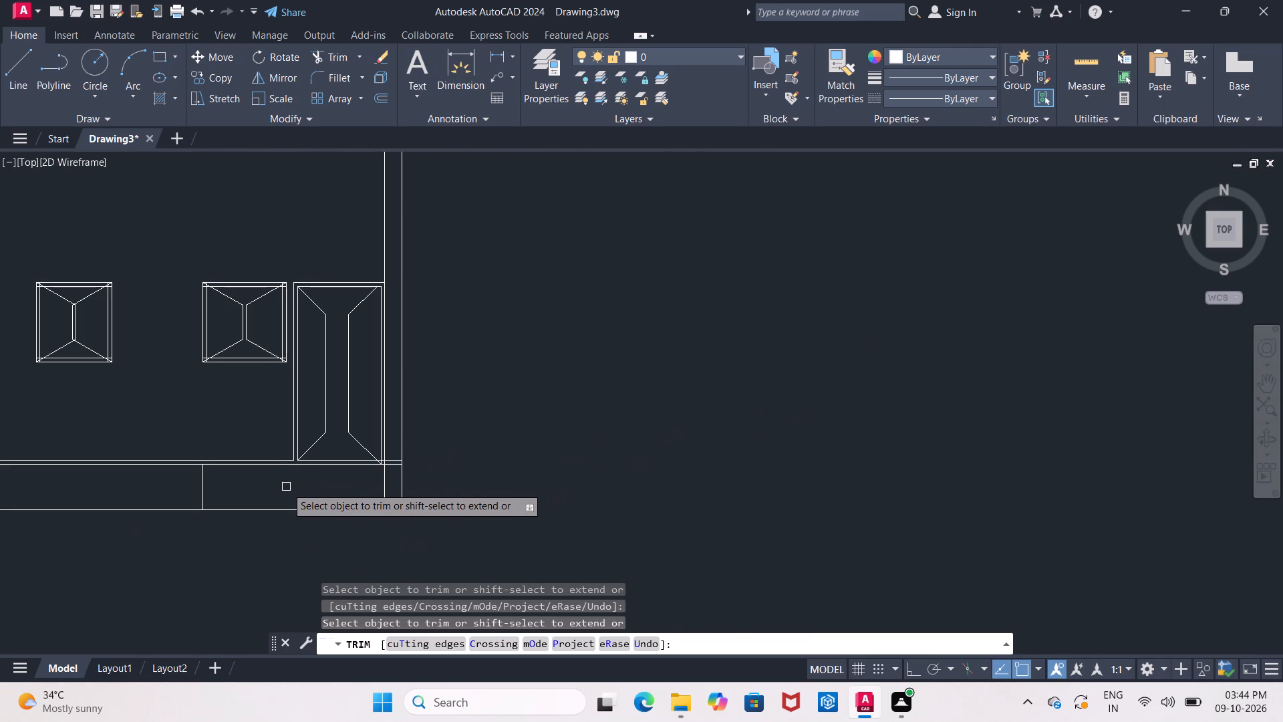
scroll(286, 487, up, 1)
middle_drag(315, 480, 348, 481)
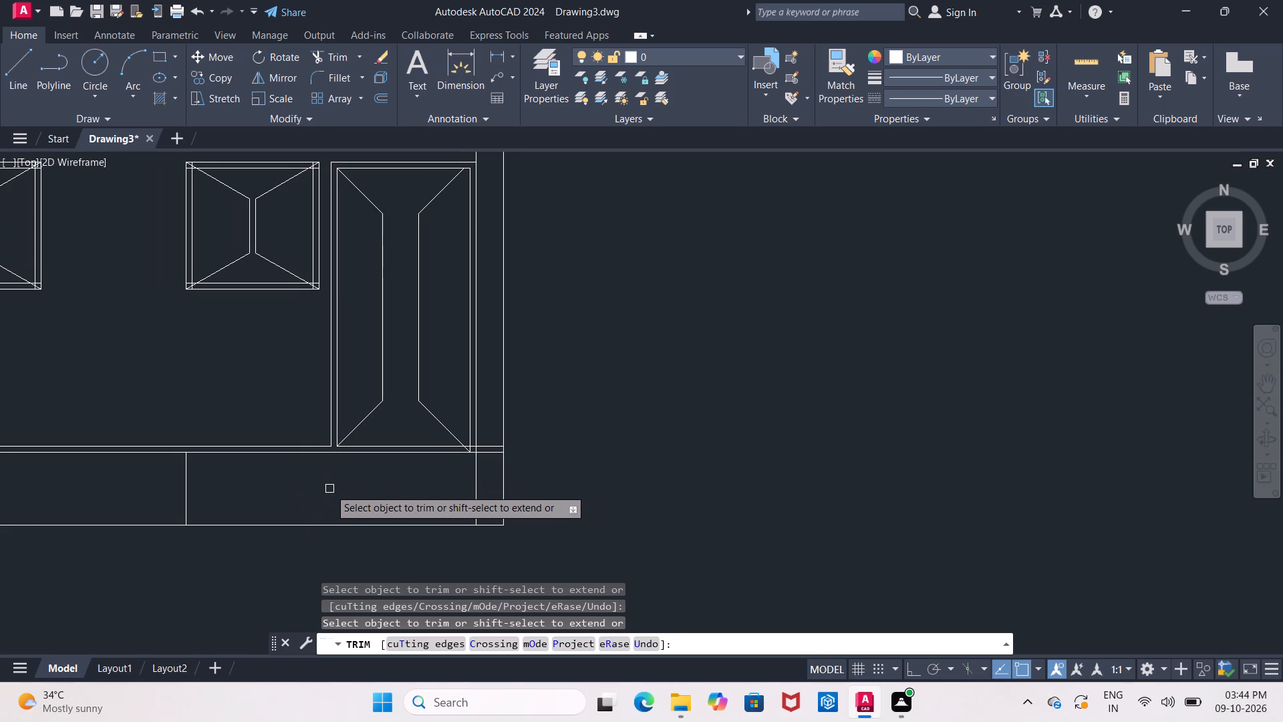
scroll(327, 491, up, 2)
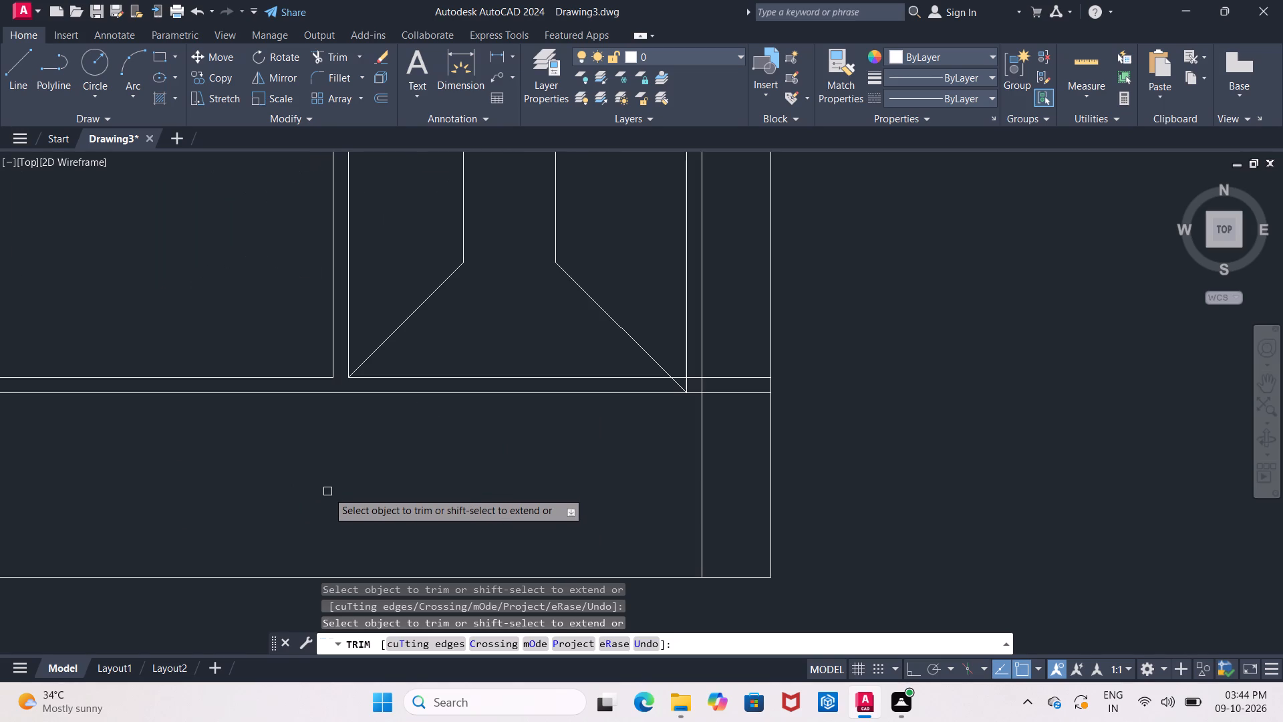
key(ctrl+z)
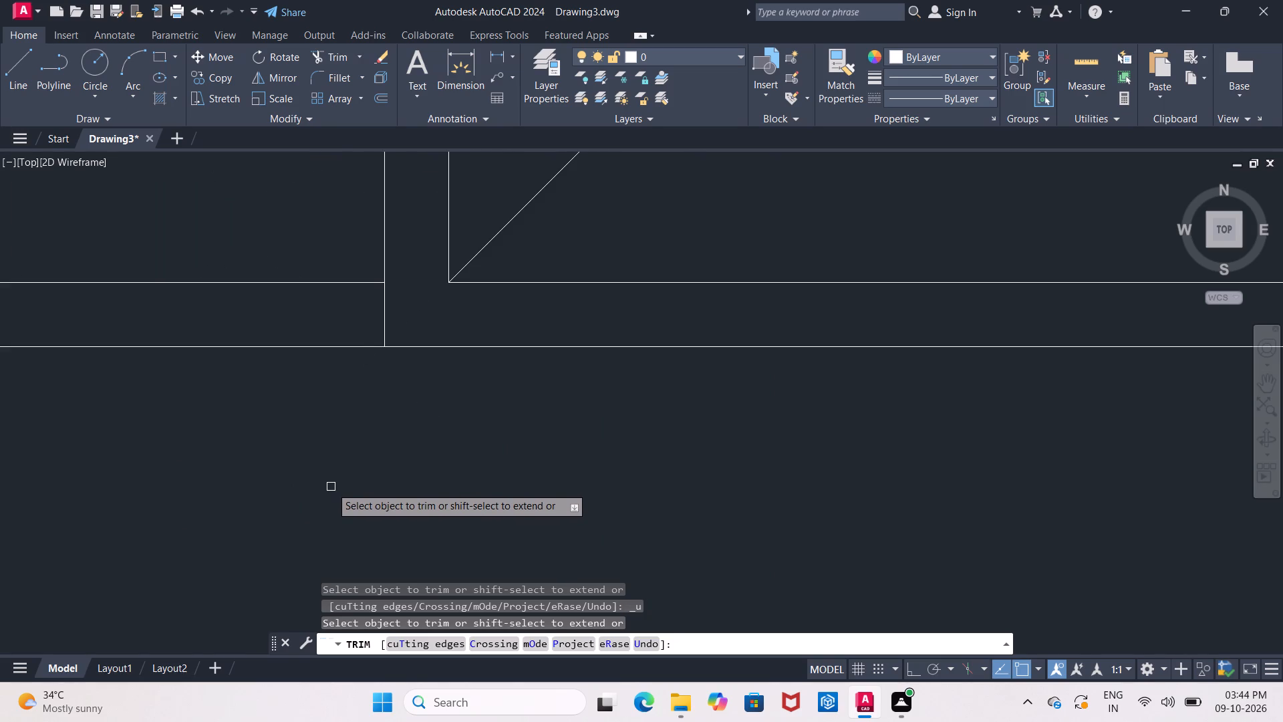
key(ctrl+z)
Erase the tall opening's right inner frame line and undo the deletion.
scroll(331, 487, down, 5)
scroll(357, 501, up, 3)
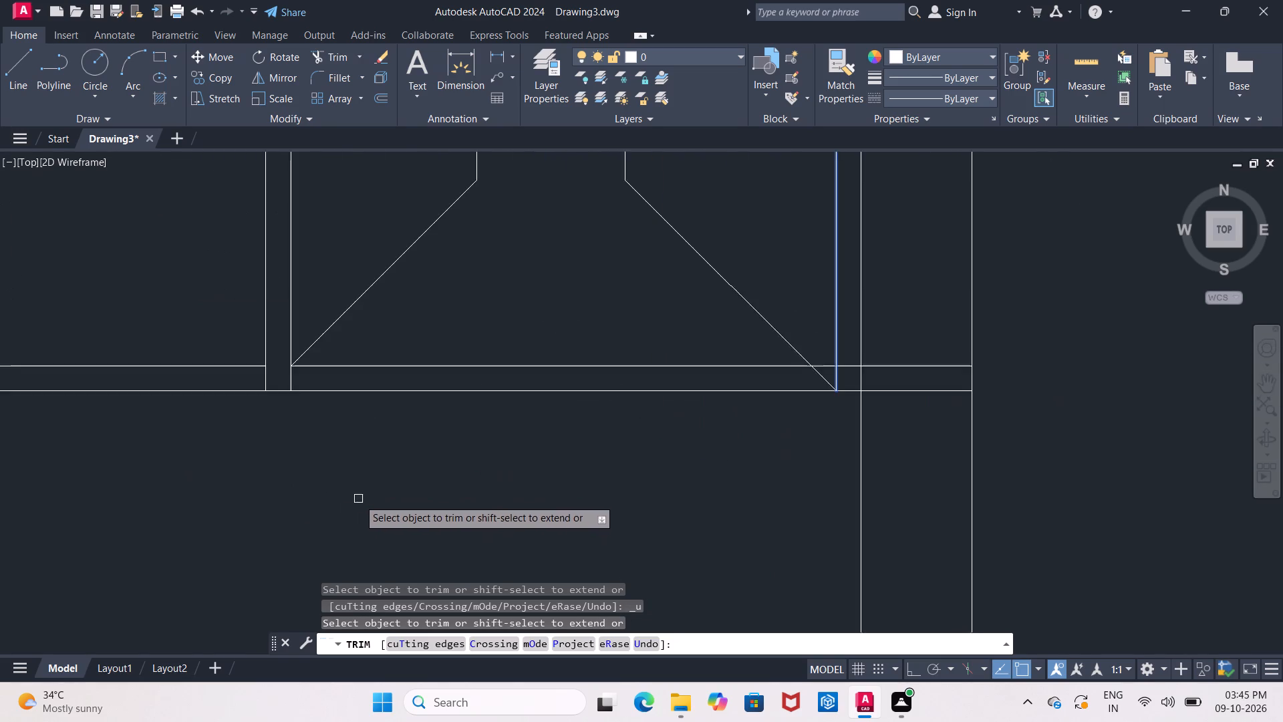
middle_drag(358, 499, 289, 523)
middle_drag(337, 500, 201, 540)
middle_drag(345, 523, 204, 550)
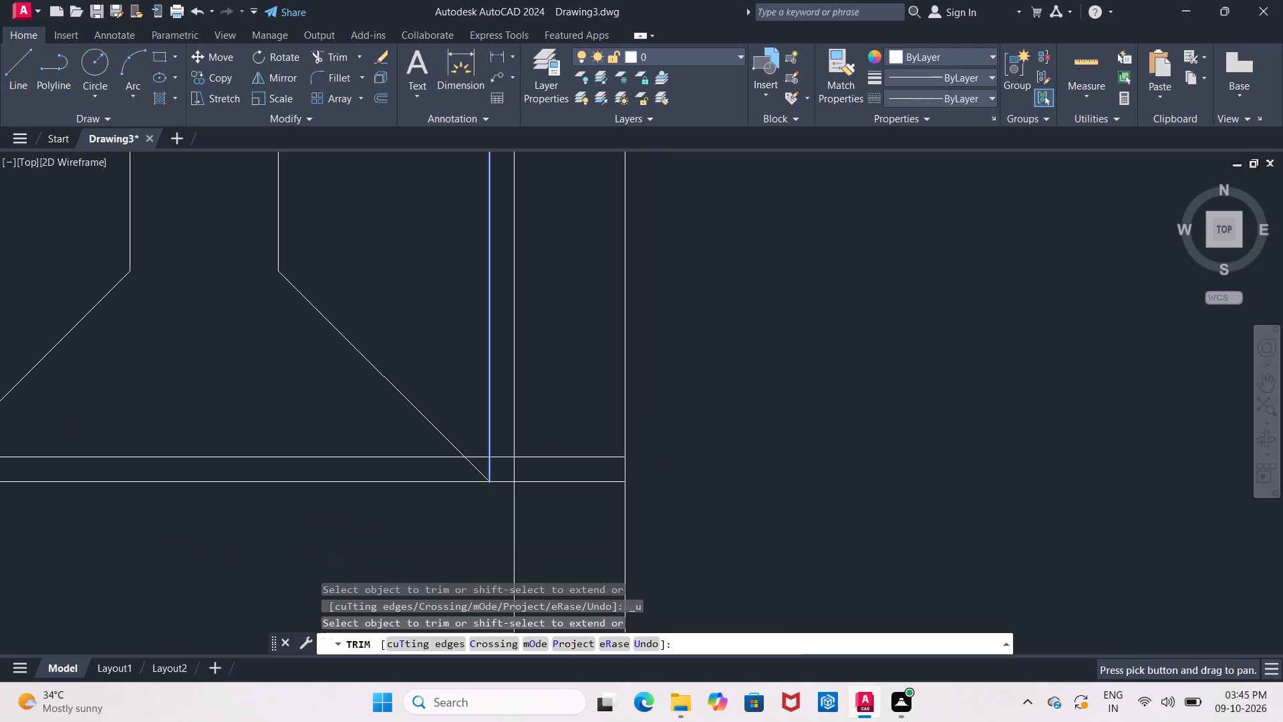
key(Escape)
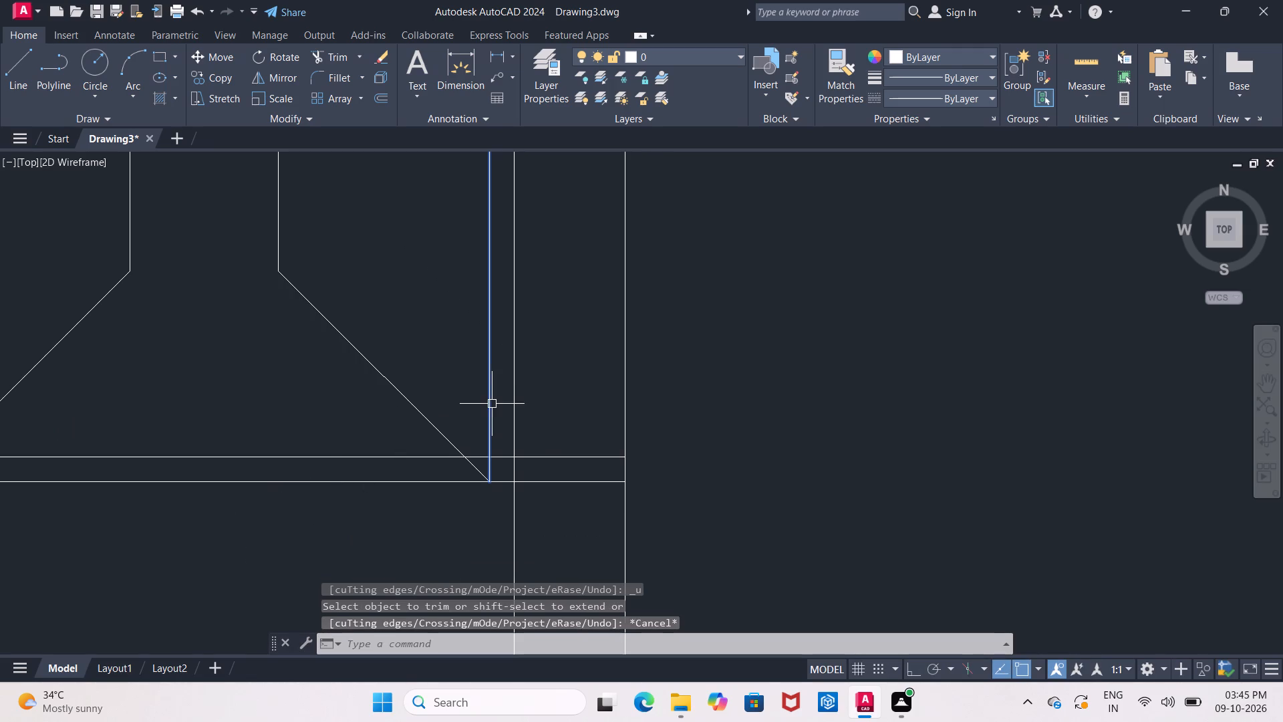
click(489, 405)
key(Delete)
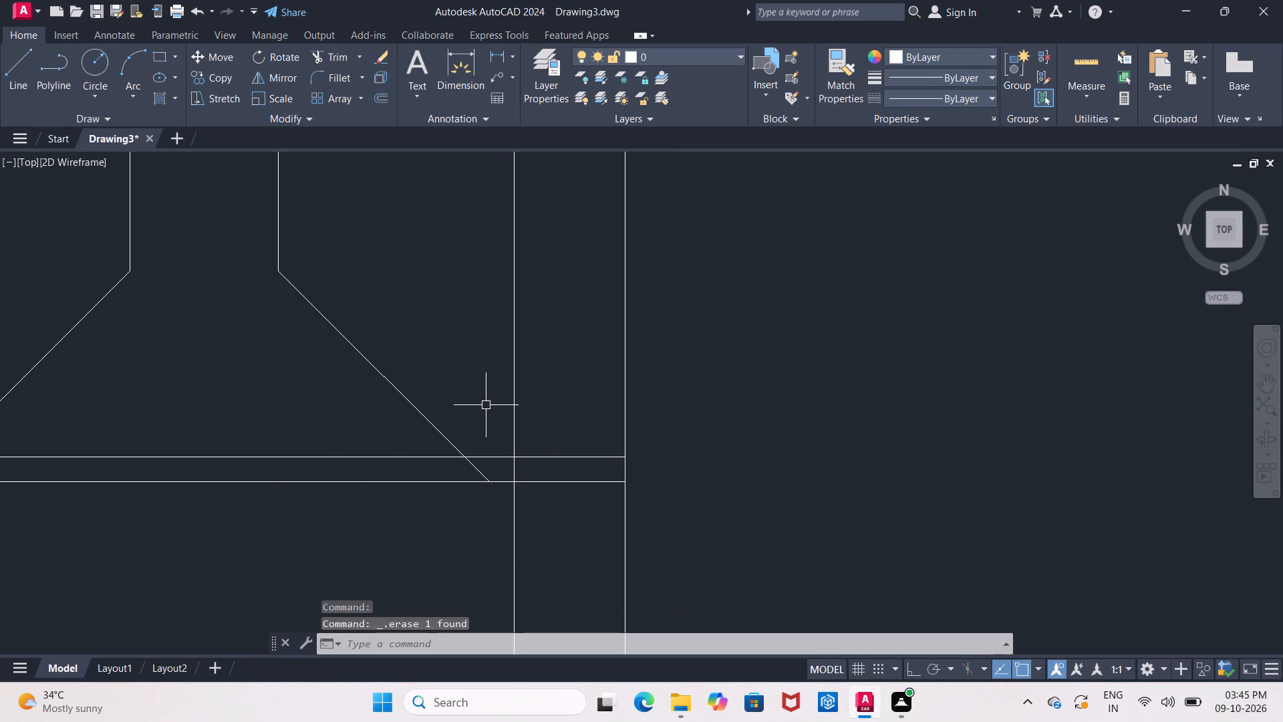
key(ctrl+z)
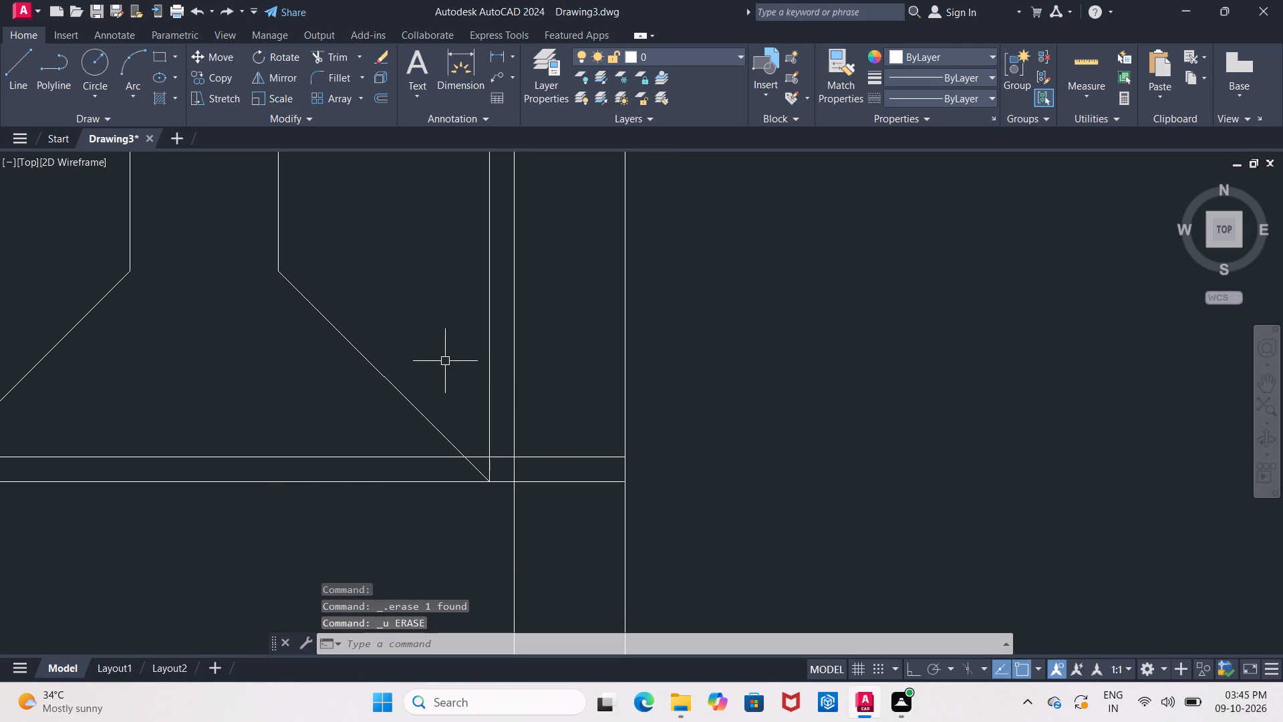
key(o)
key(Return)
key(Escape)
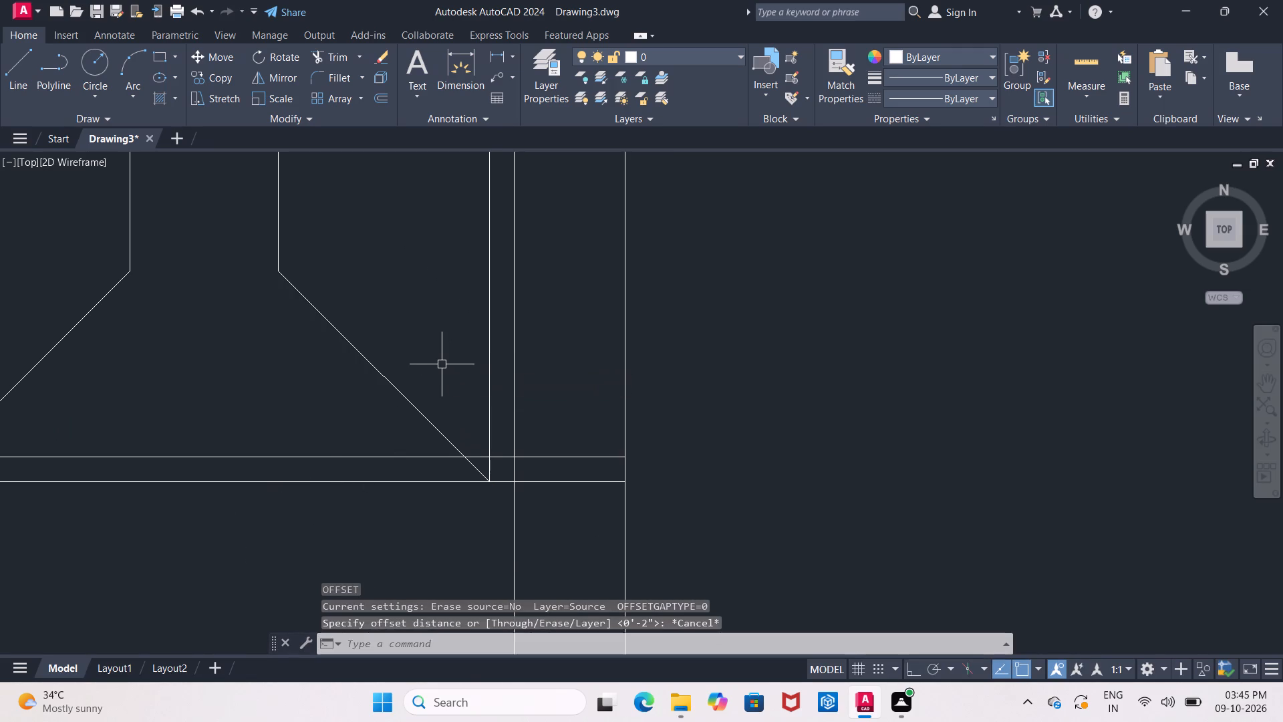
Trim the end of the tall opening's lower-right diagonal below the inner bottom frame line.
text(TR)
key(Return)
key(Return)
scroll(446, 435, up, 1)
middle_drag(443, 427, 403, 378)
scroll(431, 393, down, 3)
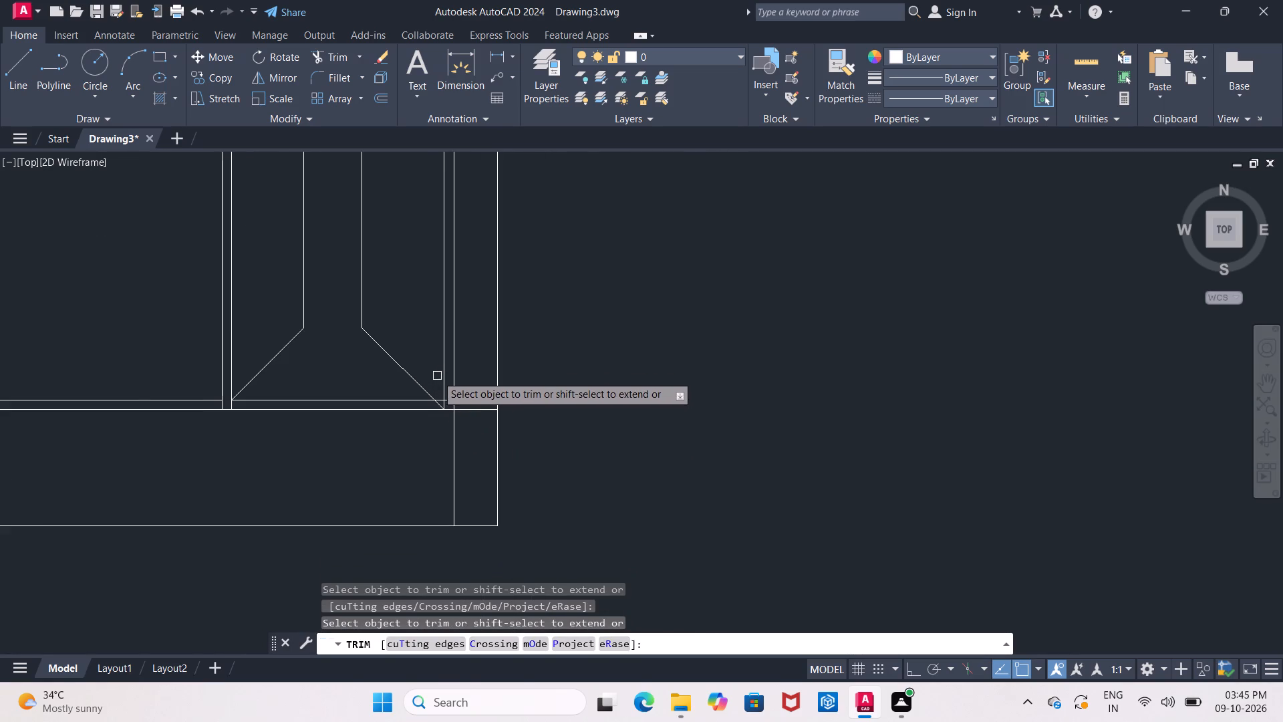
scroll(436, 374, up, 2)
middle_drag(436, 373, 408, 336)
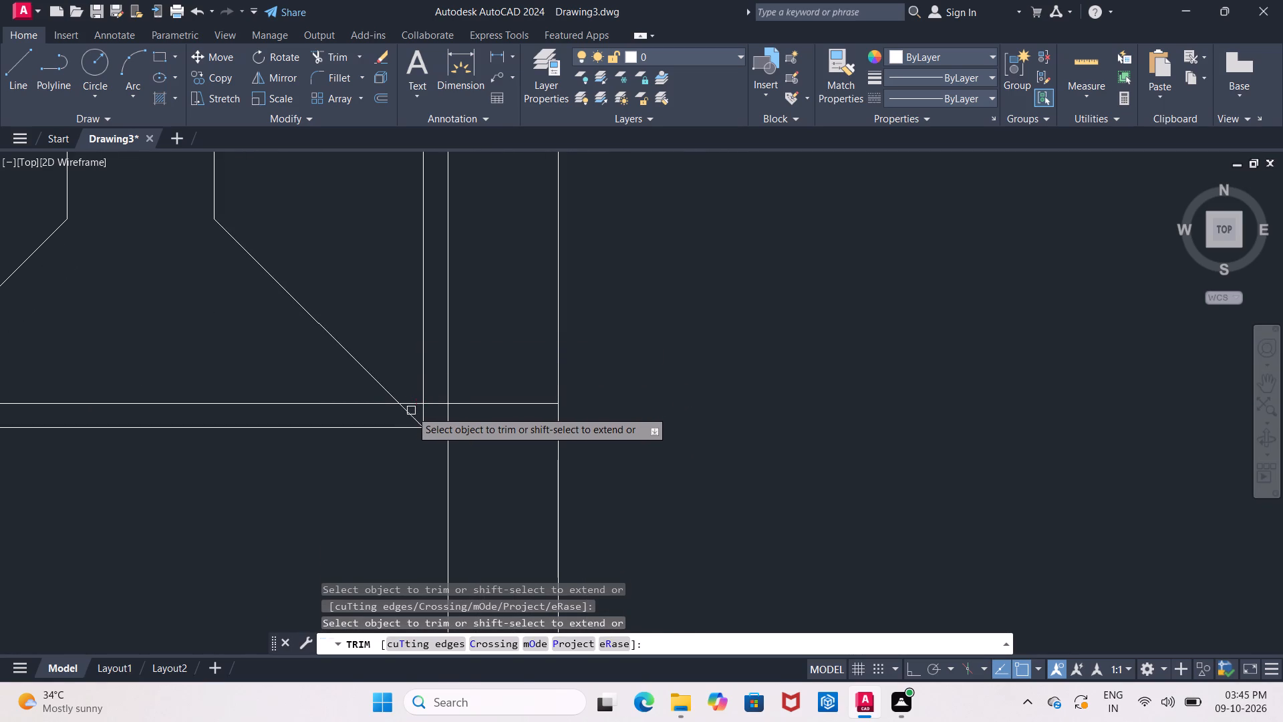
click(411, 410)
middle_drag(406, 418, 418, 451)
scroll(424, 325, down, 1)
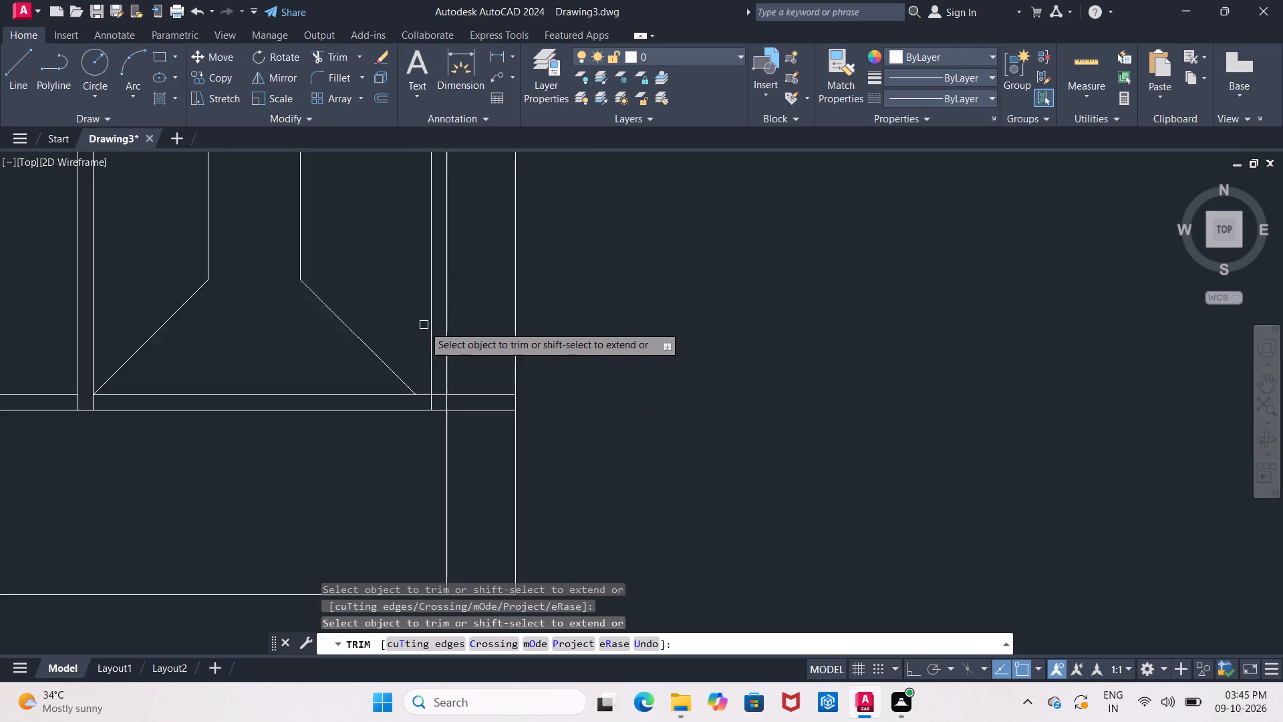
scroll(423, 328, down, 1)
middle_drag(392, 300, 375, 546)
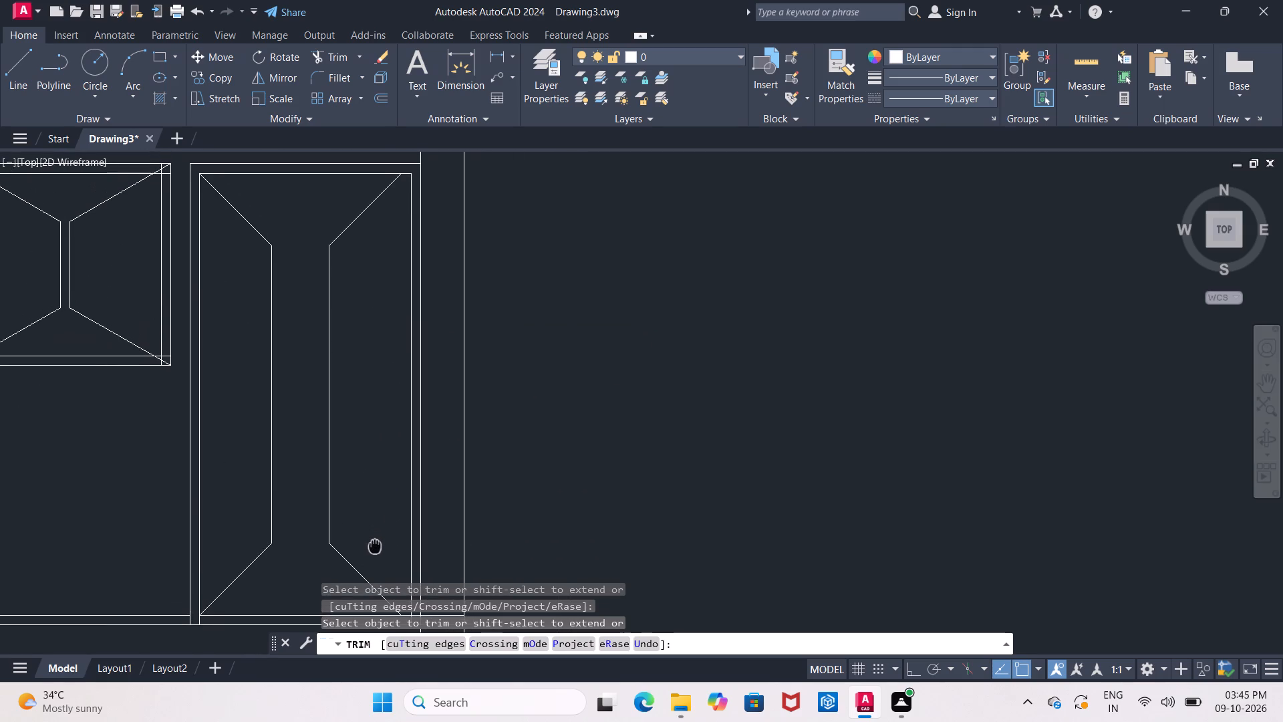
middle_drag(375, 546, 374, 542)
key(Escape)
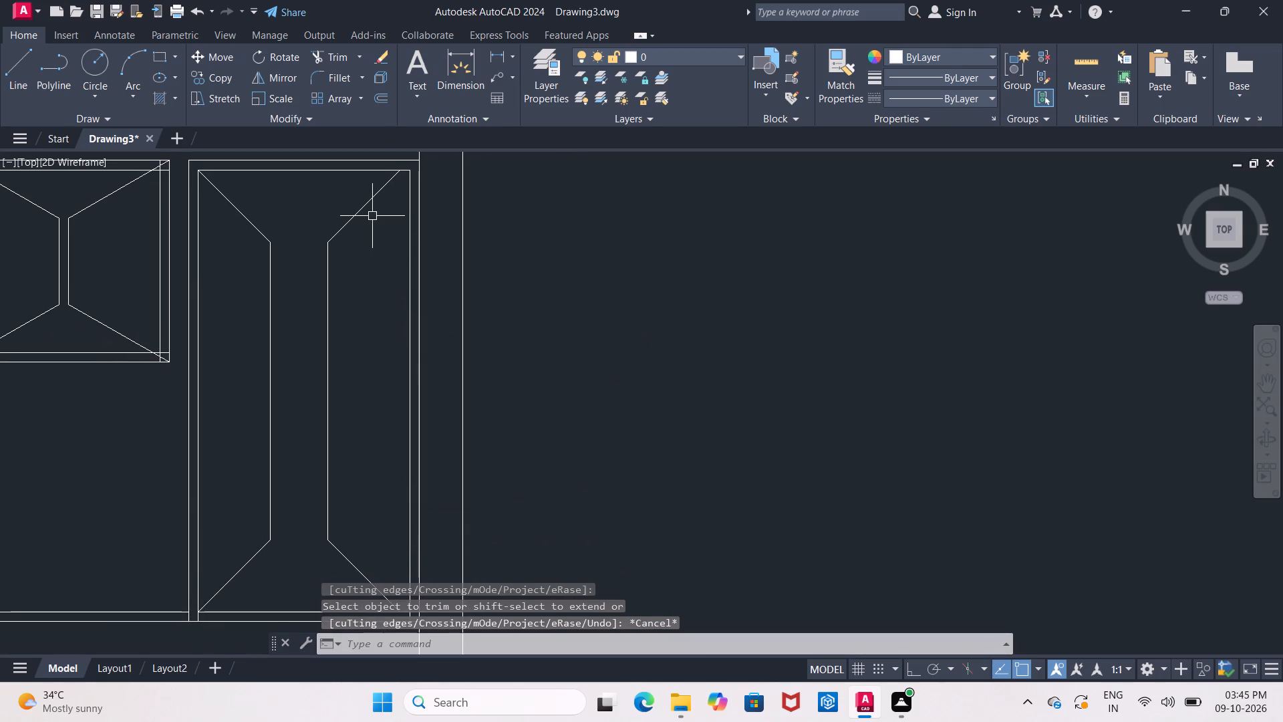
Move the tall opening's right divider line and its two diagonals 2" right so the upper diagonal ends at the inner frame's top-right corner.
click(362, 211)
click(327, 296)
middle_drag(333, 295, 328, 286)
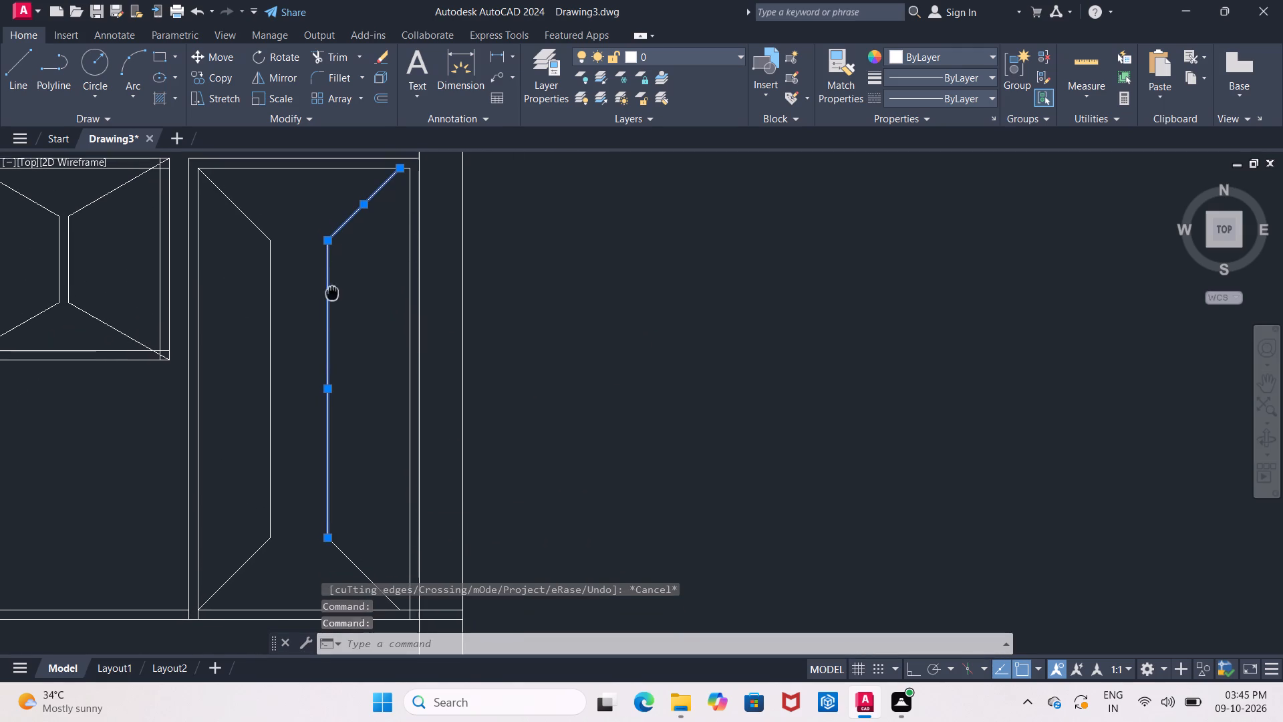
middle_drag(328, 286, 313, 264)
click(325, 527)
middle_drag(318, 326, 324, 468)
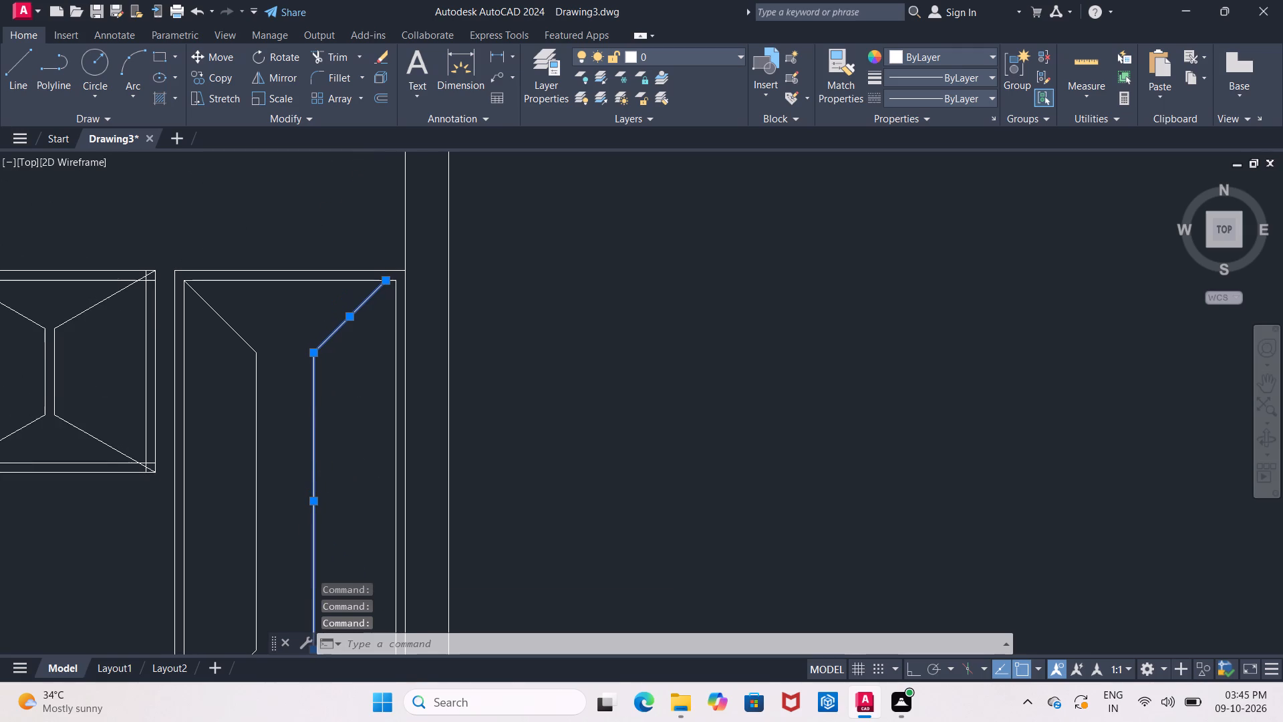
click(207, 59)
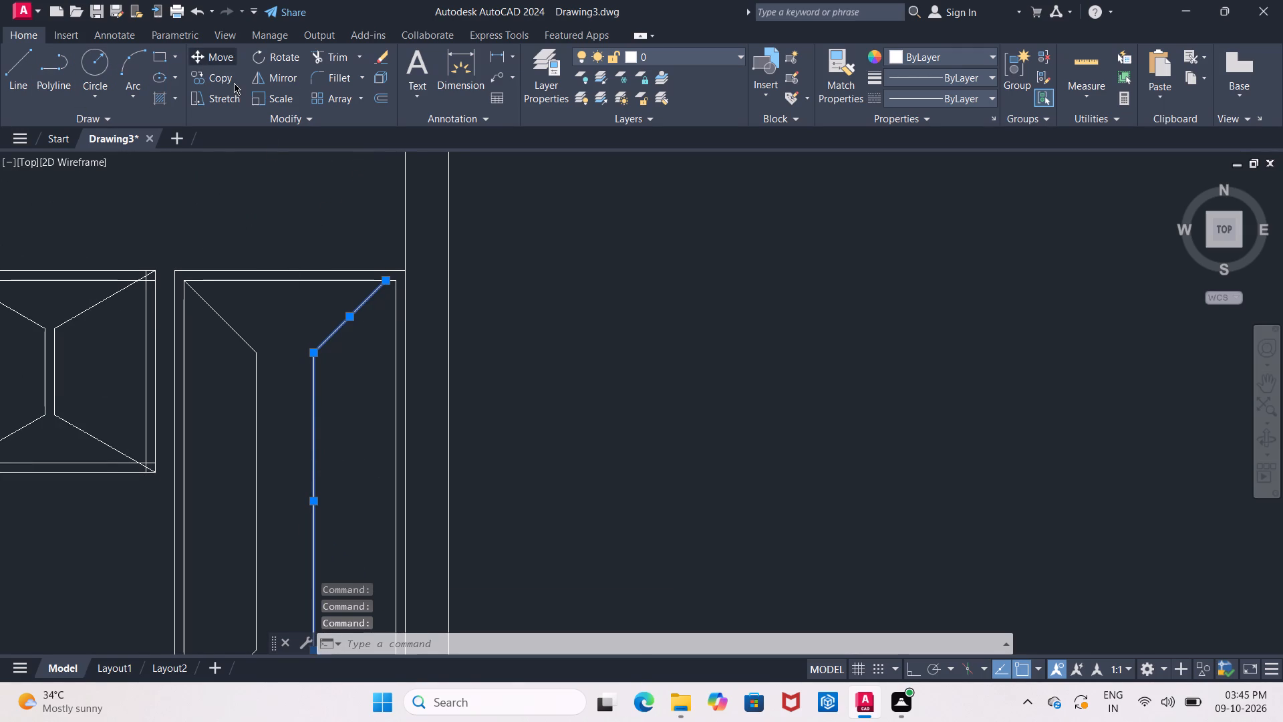
scroll(348, 282, up, 3)
middle_drag(317, 269, 236, 263)
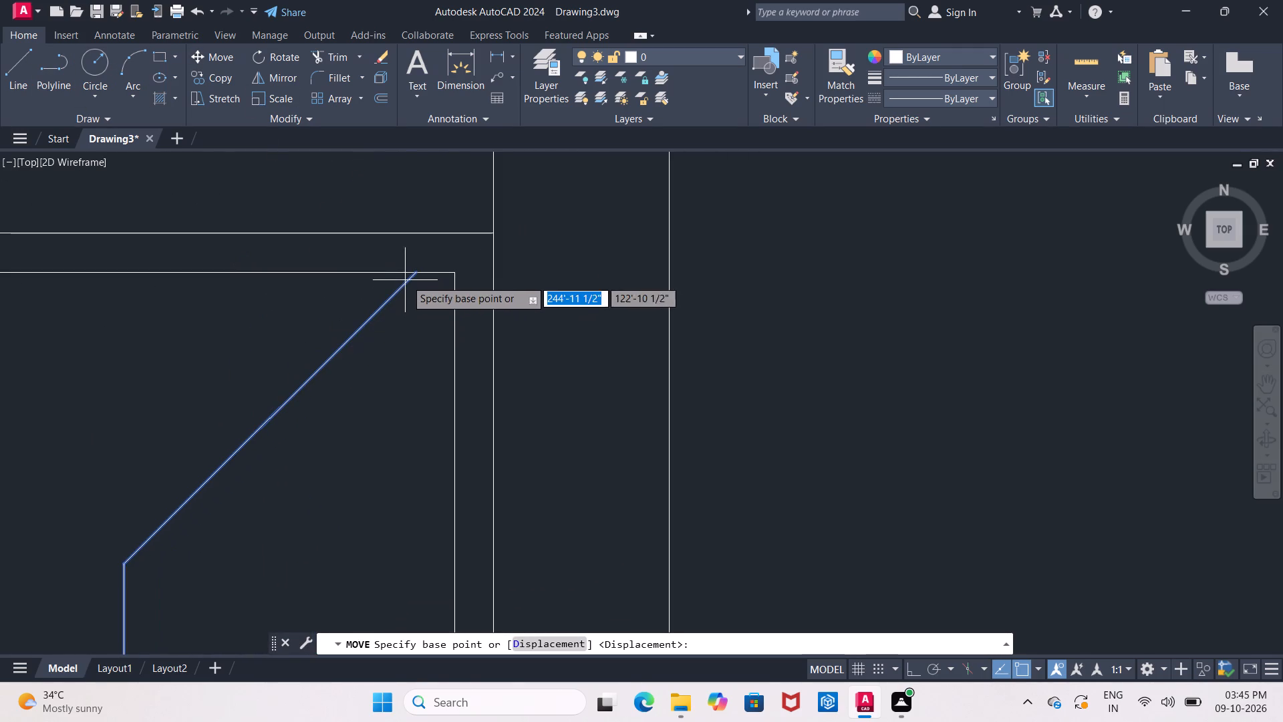
click(416, 275)
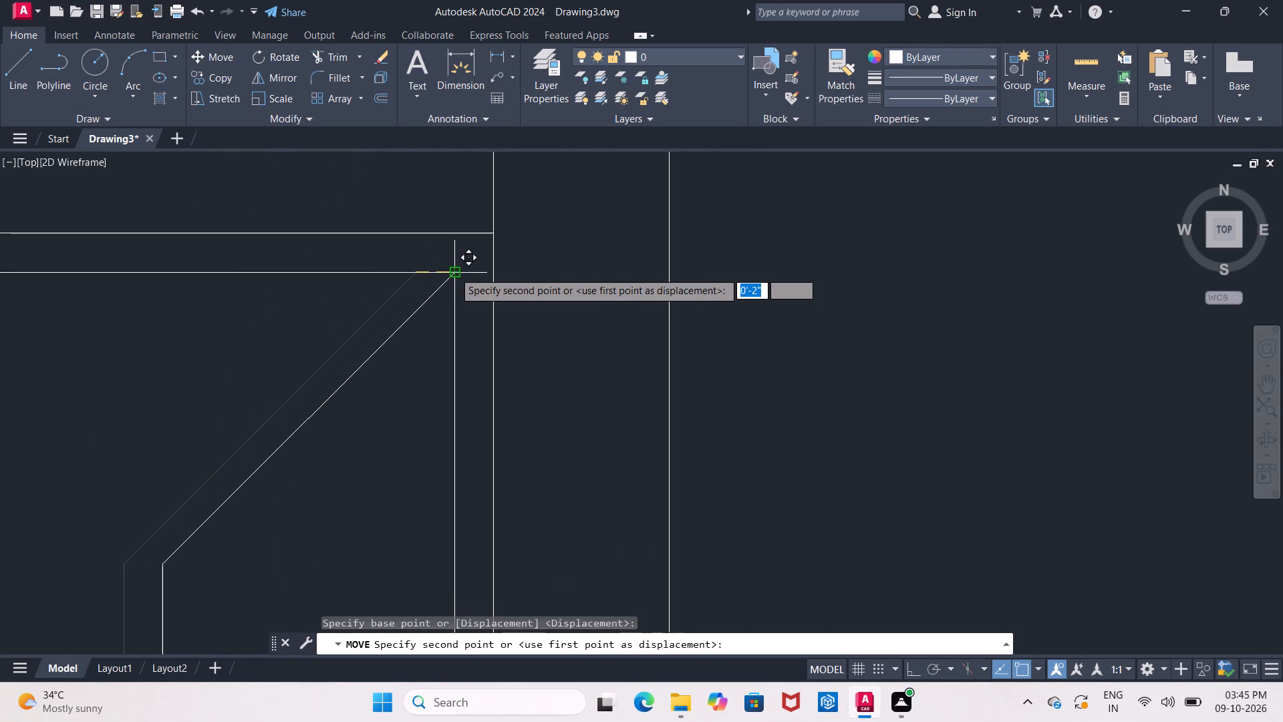
click(454, 271)
scroll(456, 271, down, 4)
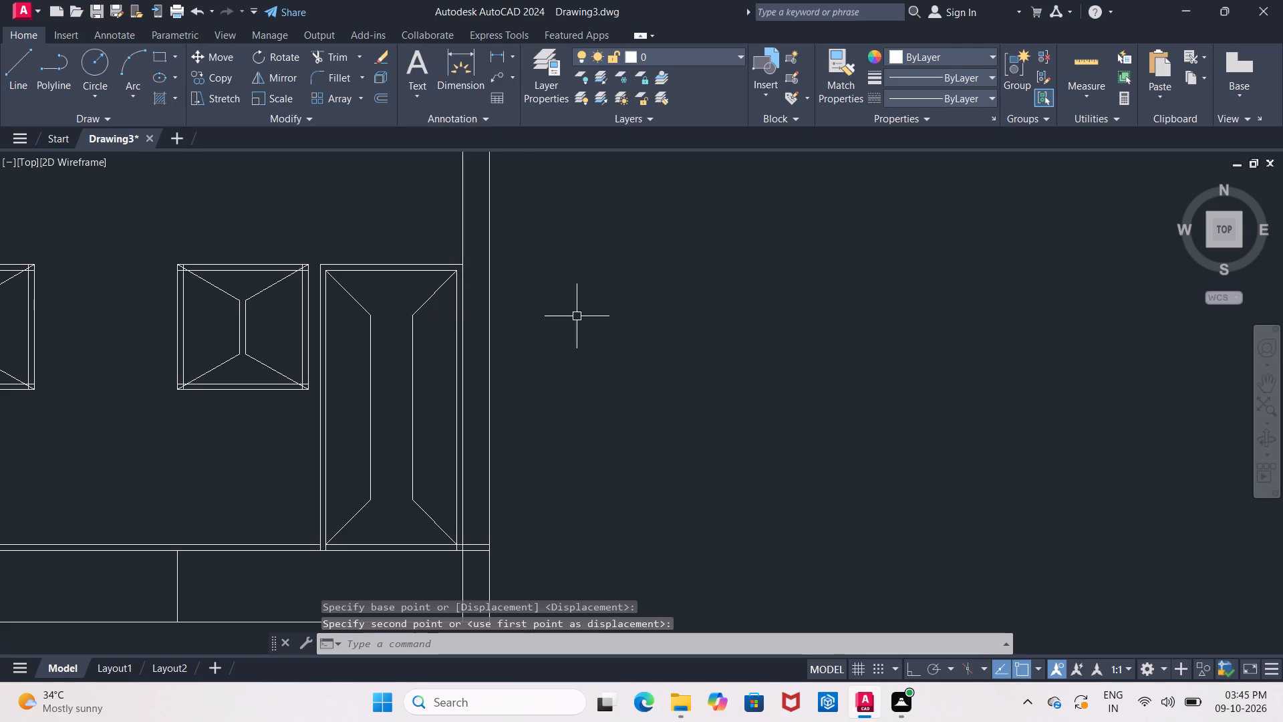
Trim the overlapping inner frame lines and the diagonal's end at the top-left corner of the window beside the tall opening.
scroll(577, 318, down, 1)
middle_drag(577, 318, 899, 358)
scroll(662, 331, up, 2)
middle_drag(656, 326, 458, 255)
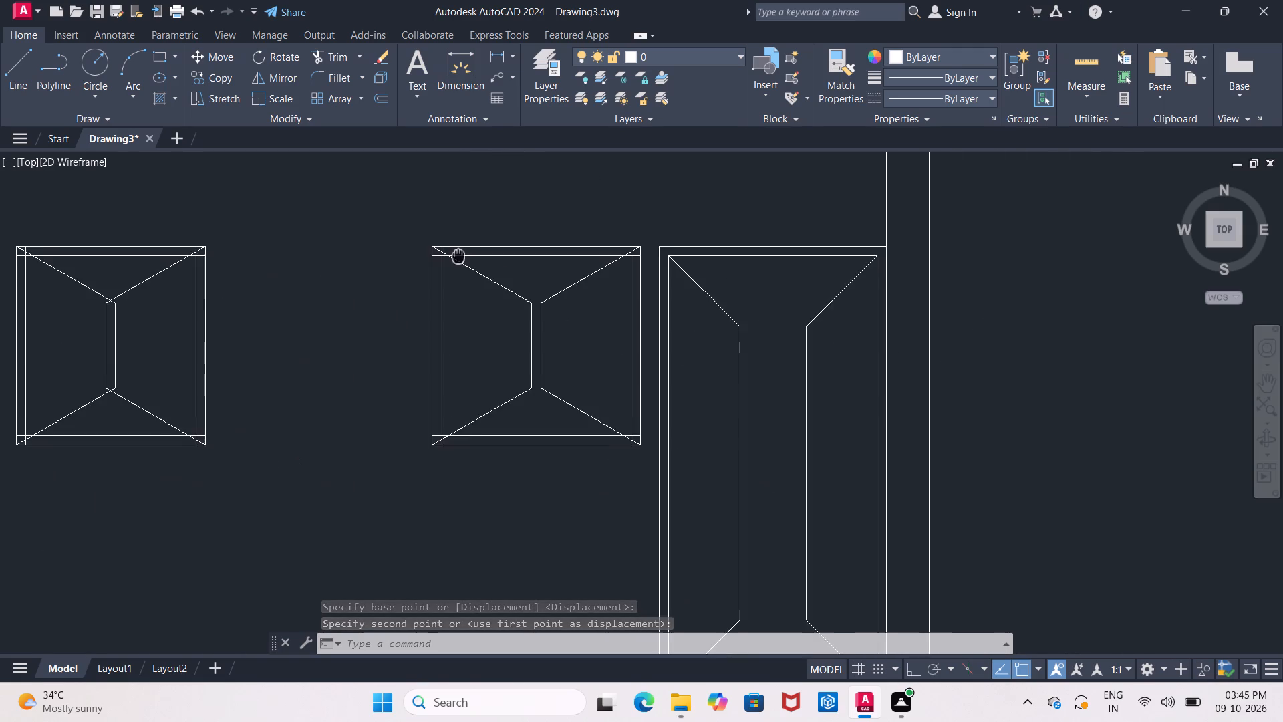
middle_drag(458, 255, 490, 293)
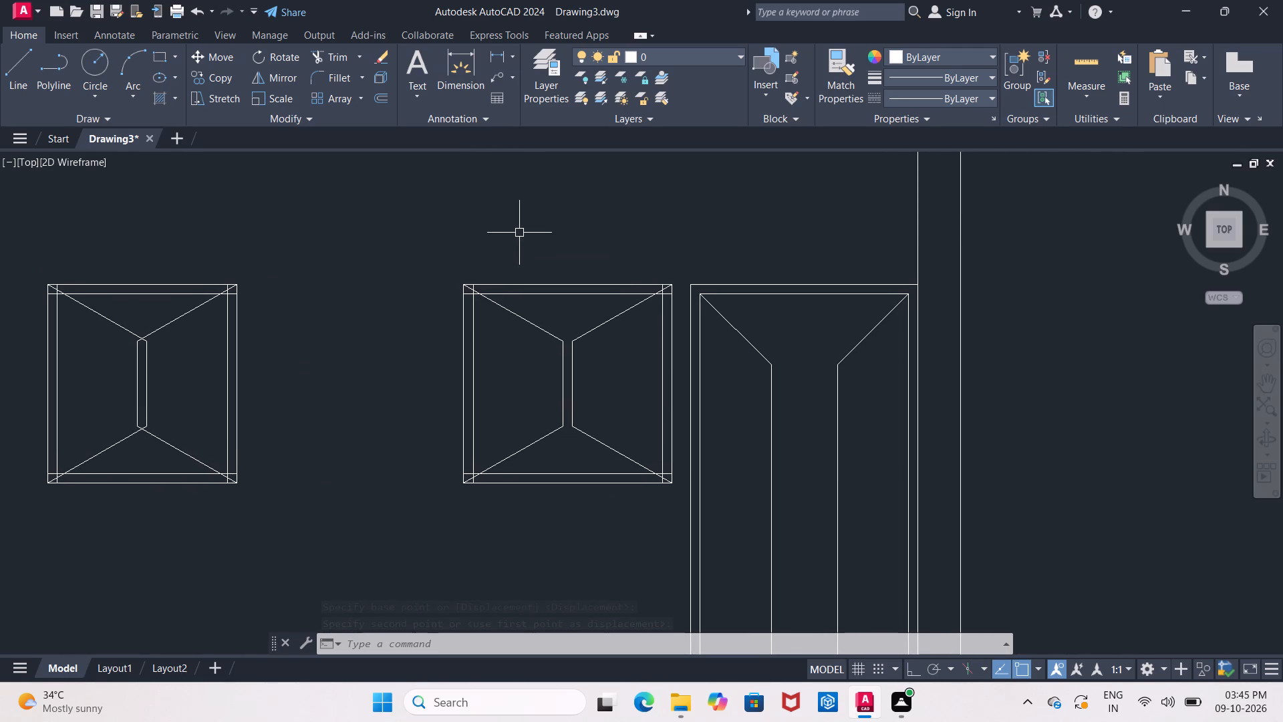
key(Escape)
scroll(519, 234, up, 2)
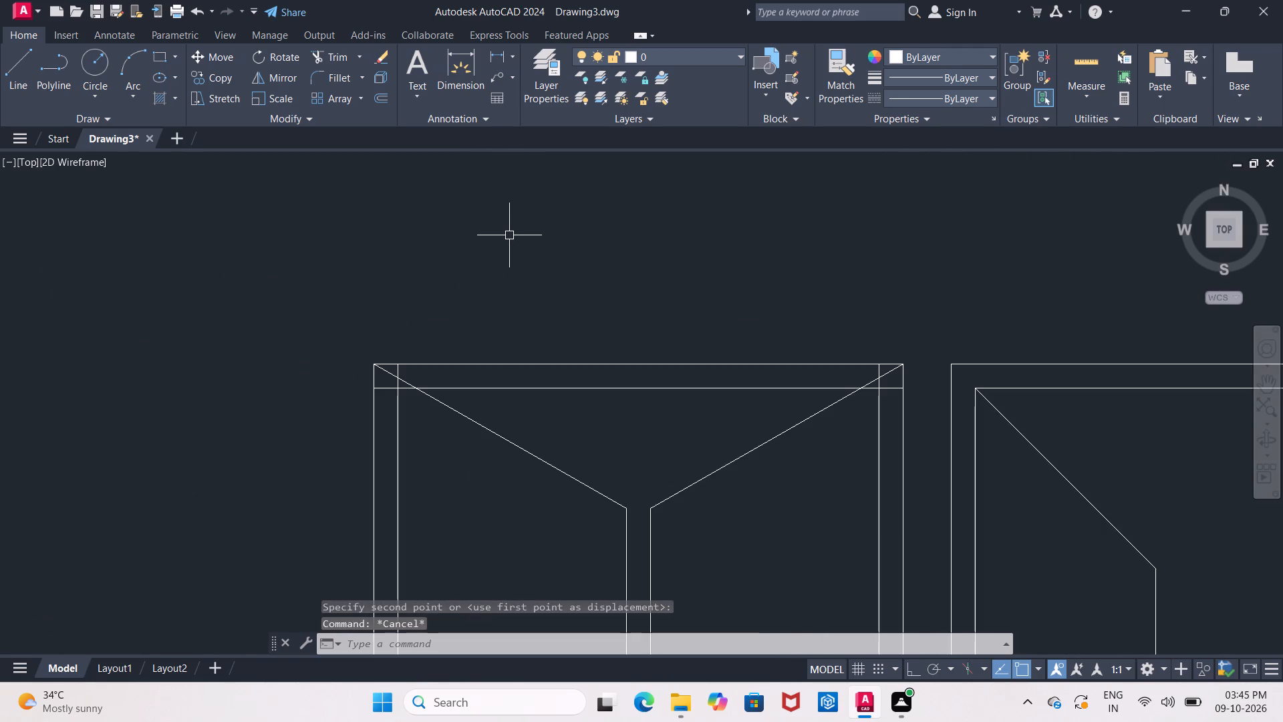
text(TR)
key(Return)
key(Return)
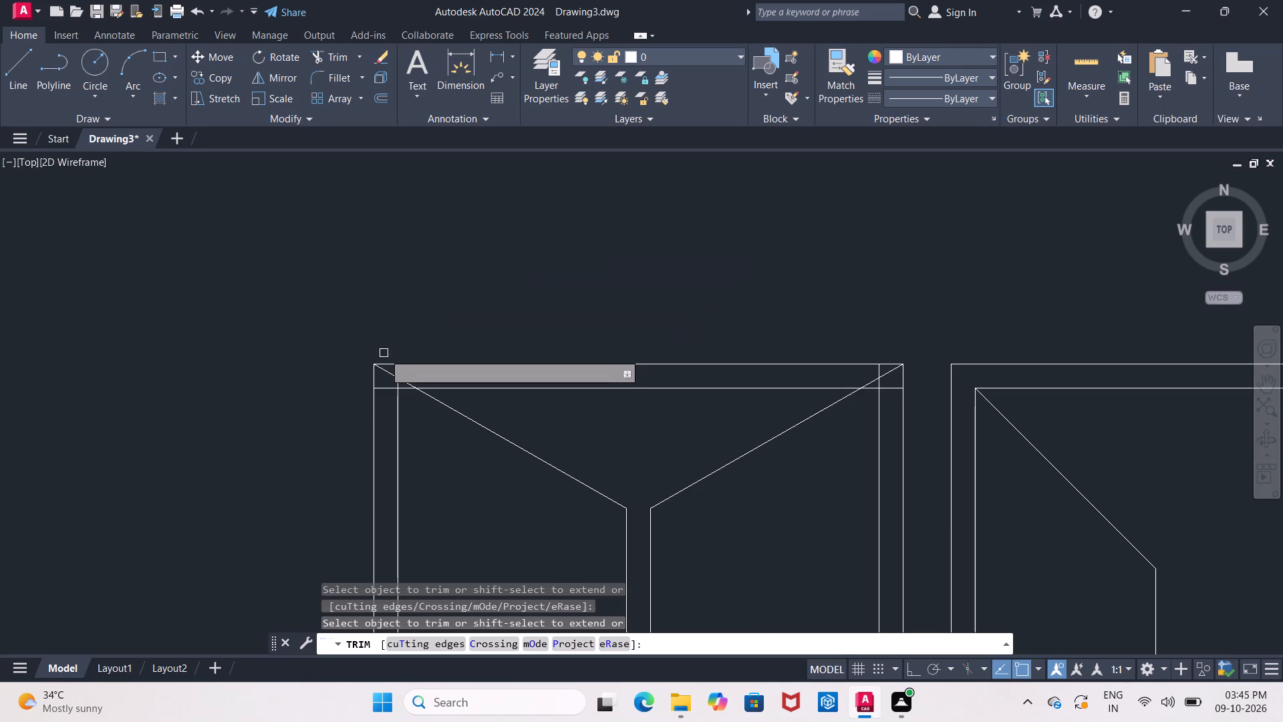
scroll(384, 354, up, 2)
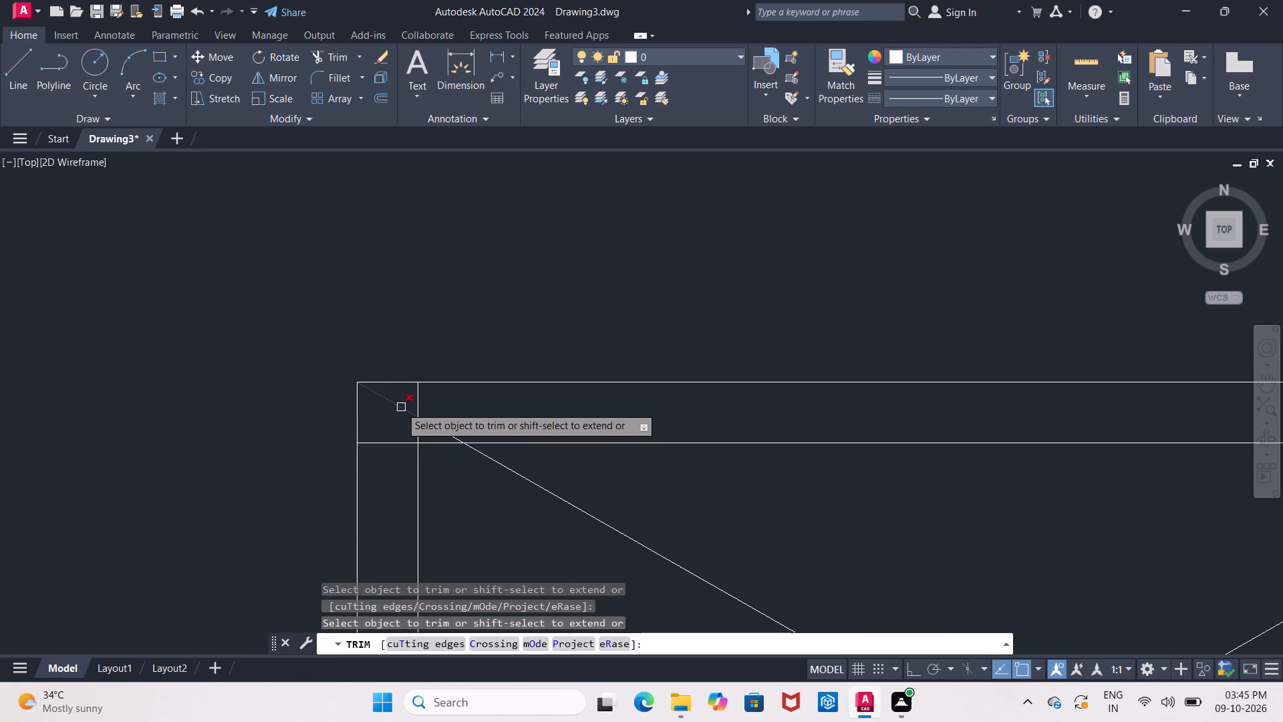
click(400, 406)
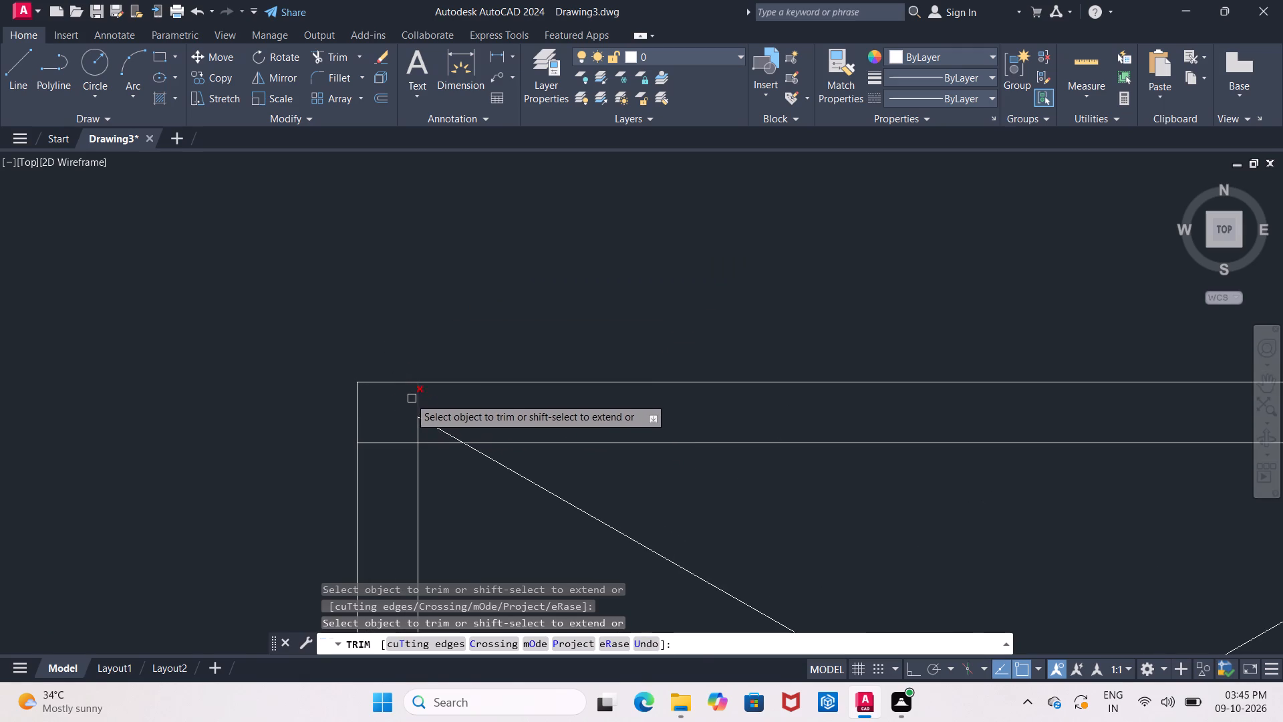
click(419, 434)
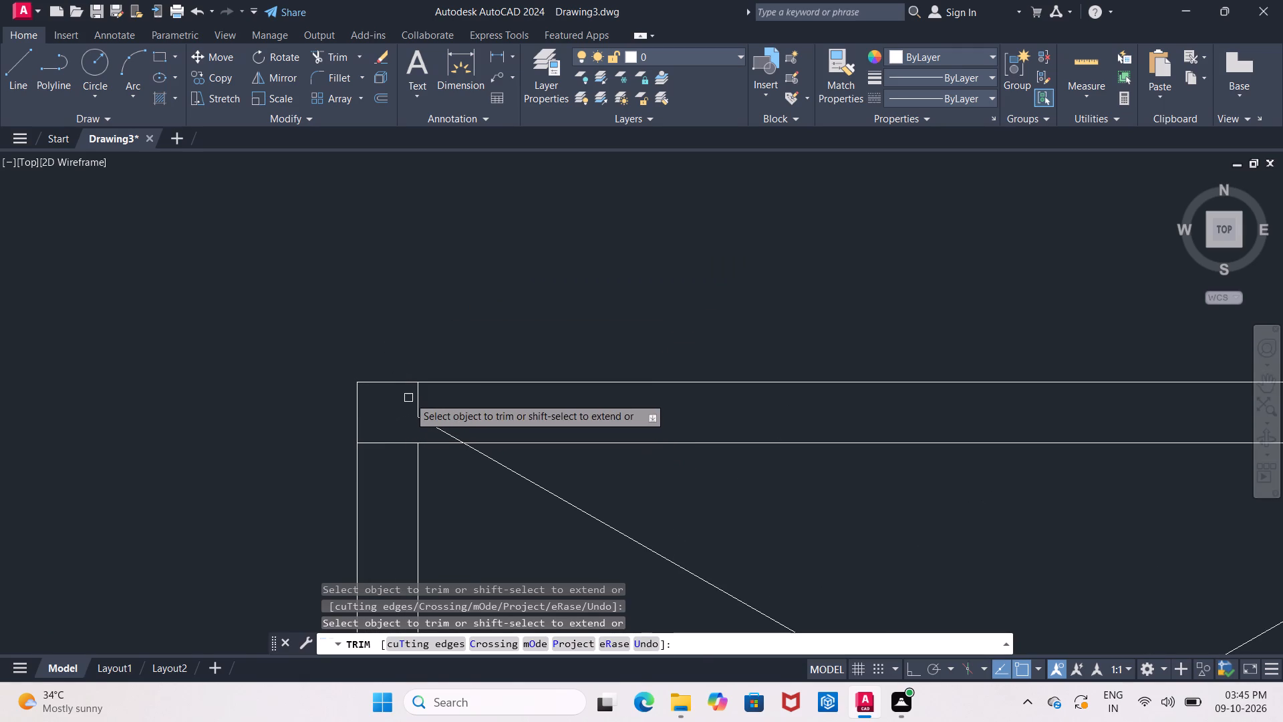
click(416, 397)
click(389, 442)
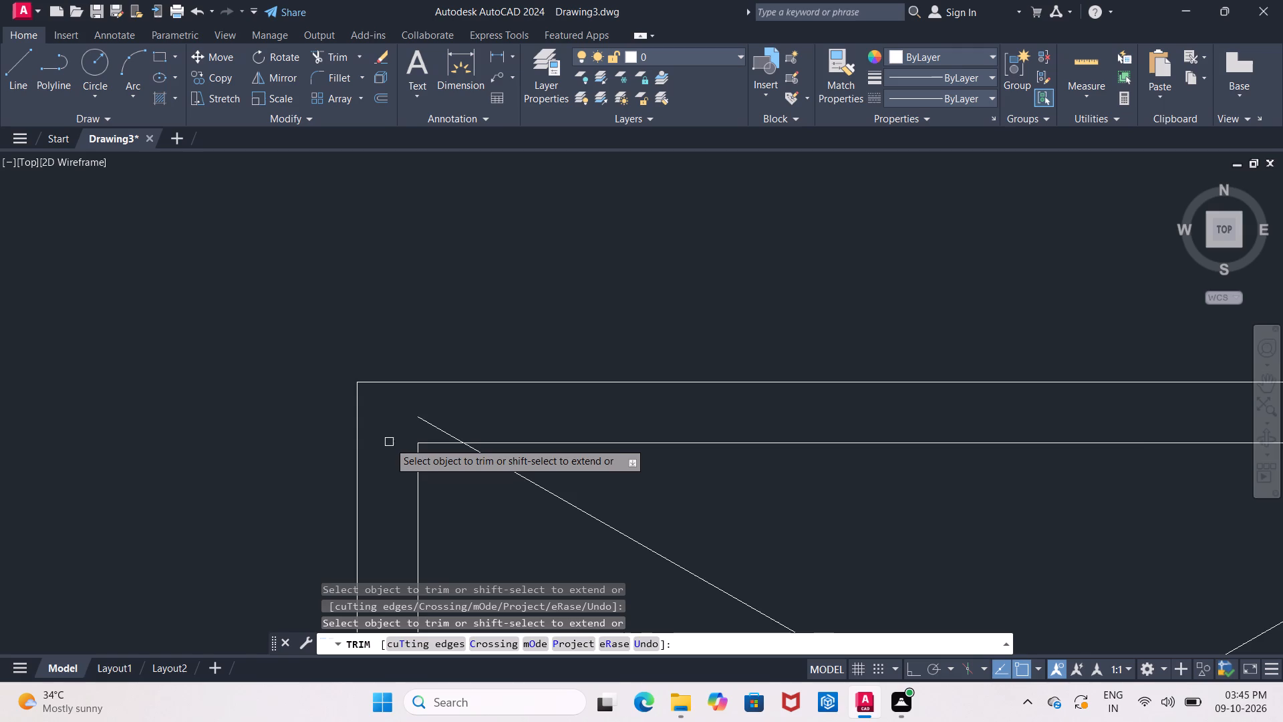
Trim the overlapping inner frame lines and the diagonal's end at the same window's top-right corner.
scroll(396, 440, down, 2)
middle_drag(393, 440, 347, 427)
scroll(704, 445, up, 1)
middle_drag(701, 444, 457, 421)
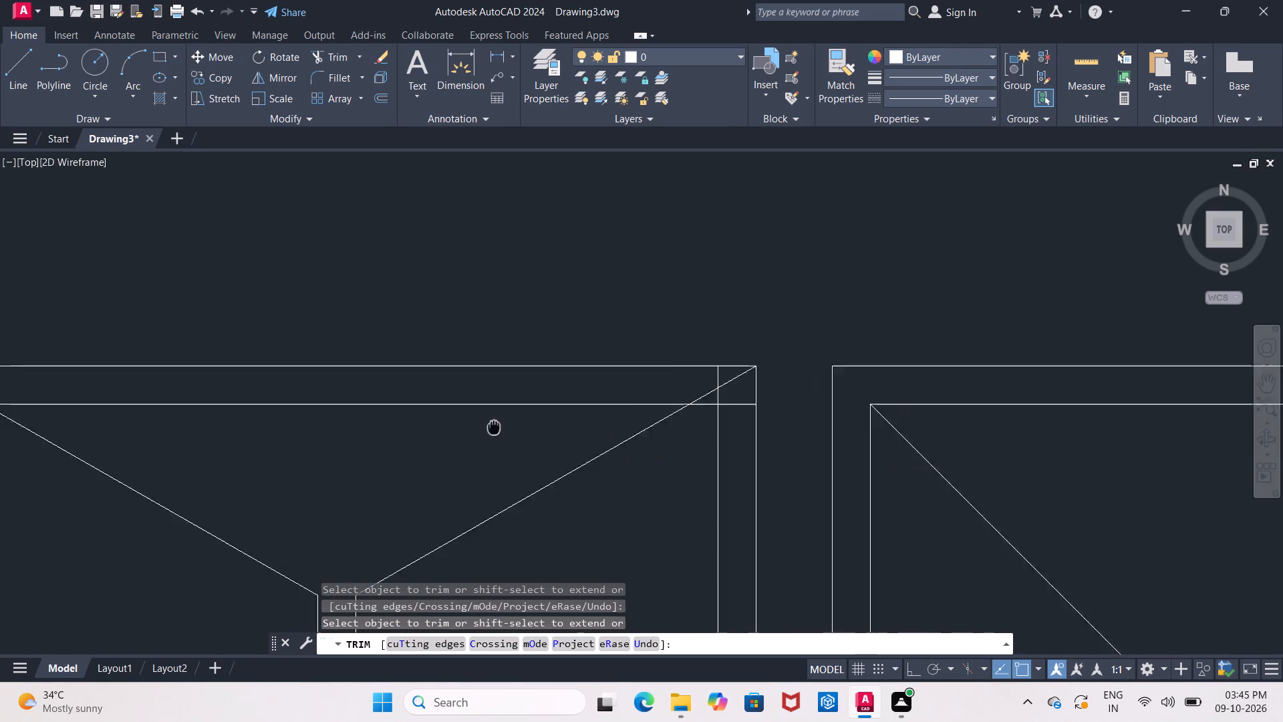
middle_drag(457, 421, 366, 412)
drag(547, 355, 573, 360)
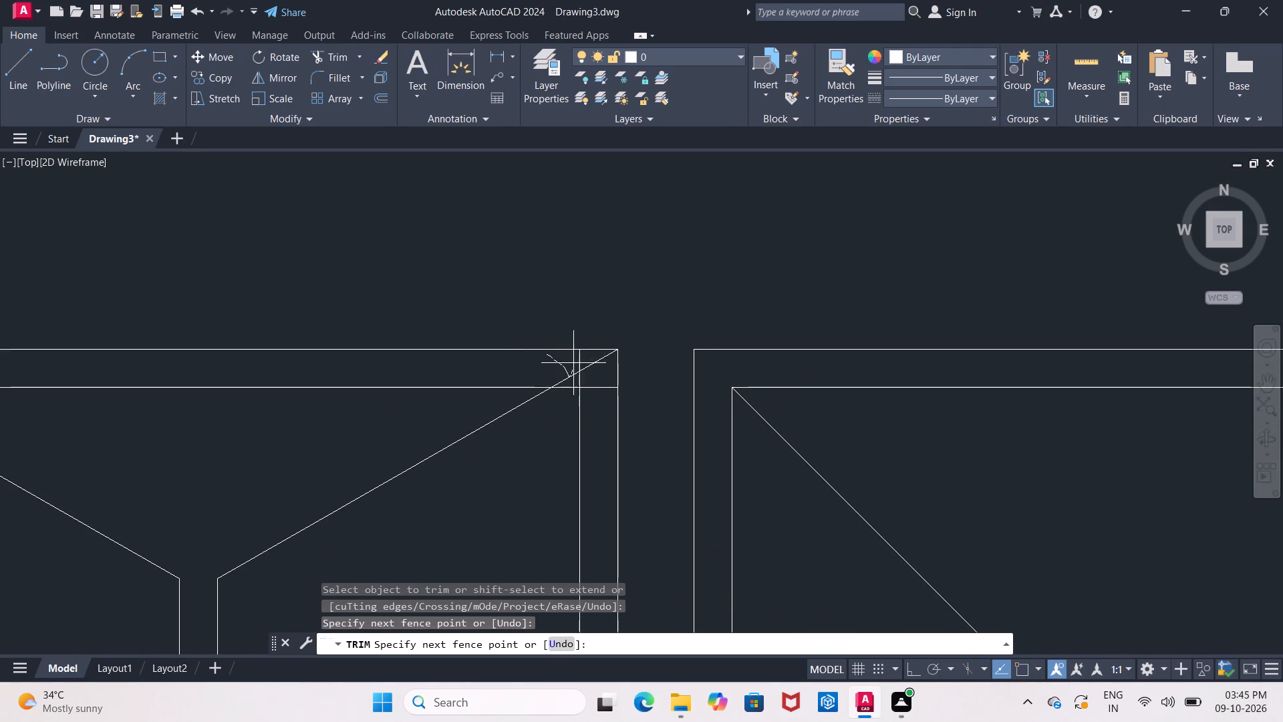
drag(573, 360, 583, 379)
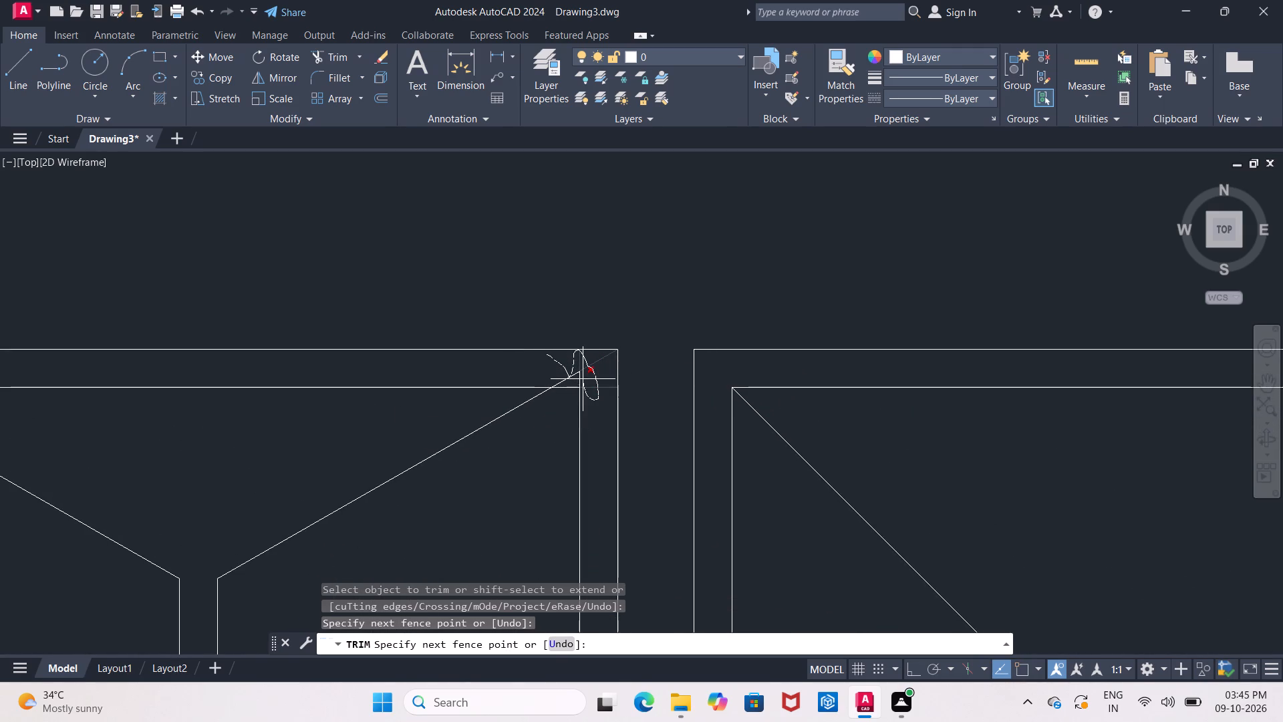
drag(583, 379, 580, 378)
click(579, 379)
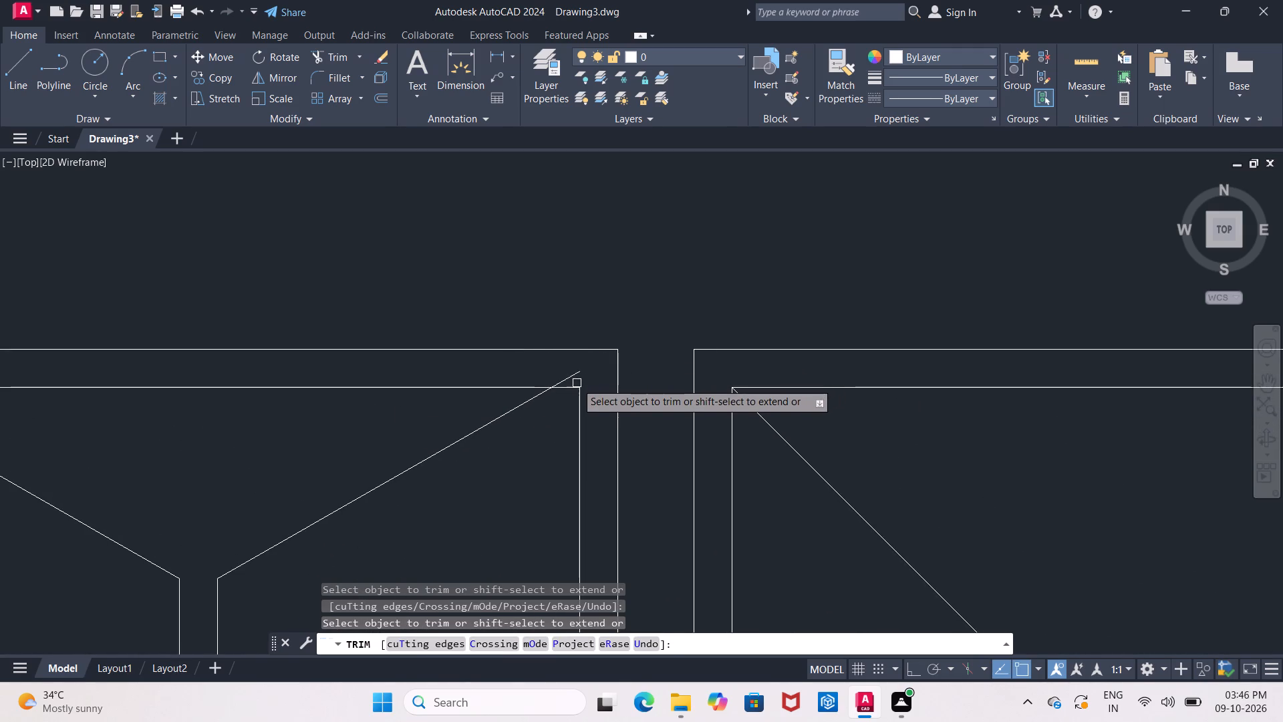
click(571, 373)
Trim the inner frame lines and the diagonal where they run past each other at the window's bottom-left corner.
scroll(573, 373, down, 3)
scroll(397, 531, up, 1)
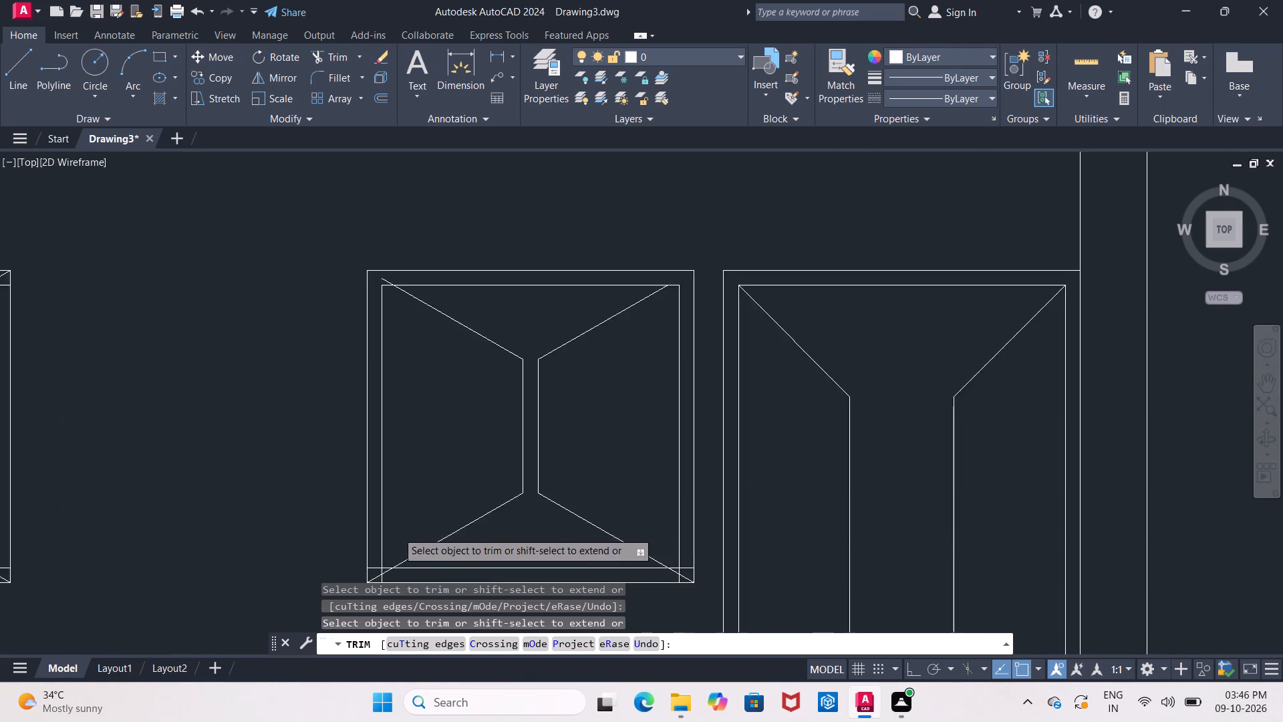
middle_drag(399, 524, 456, 340)
scroll(460, 351, up, 3)
middle_drag(462, 342, 493, 304)
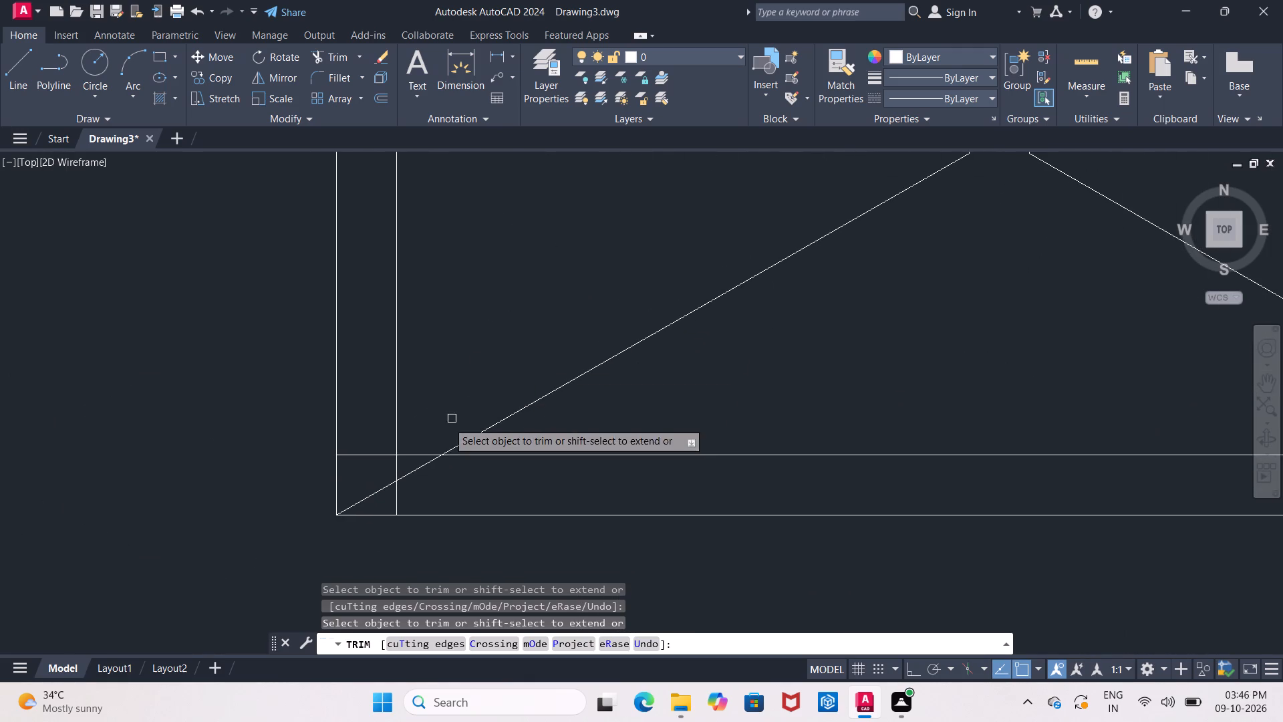
drag(364, 431, 366, 489)
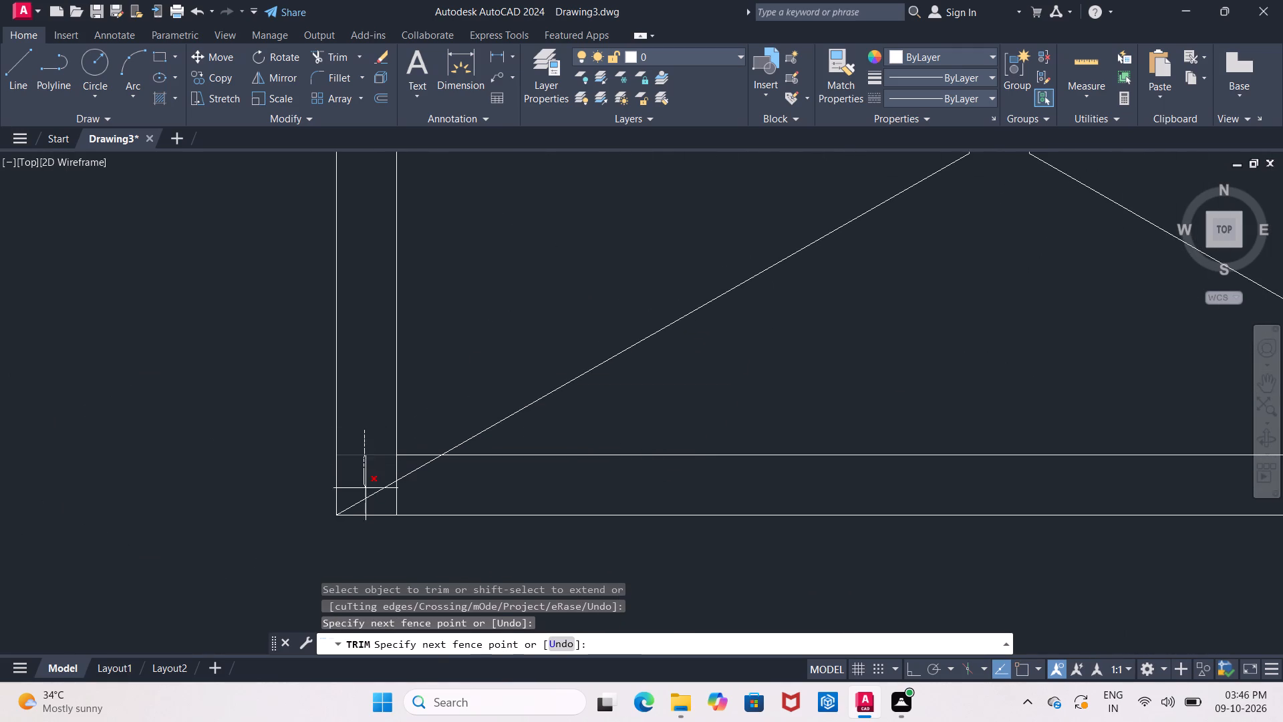
drag(366, 489, 388, 465)
Trim the inner frame lines and the diagonal where they run past each other at the window's bottom-right corner.
middle_drag(399, 465, 164, 445)
scroll(512, 452, down, 3)
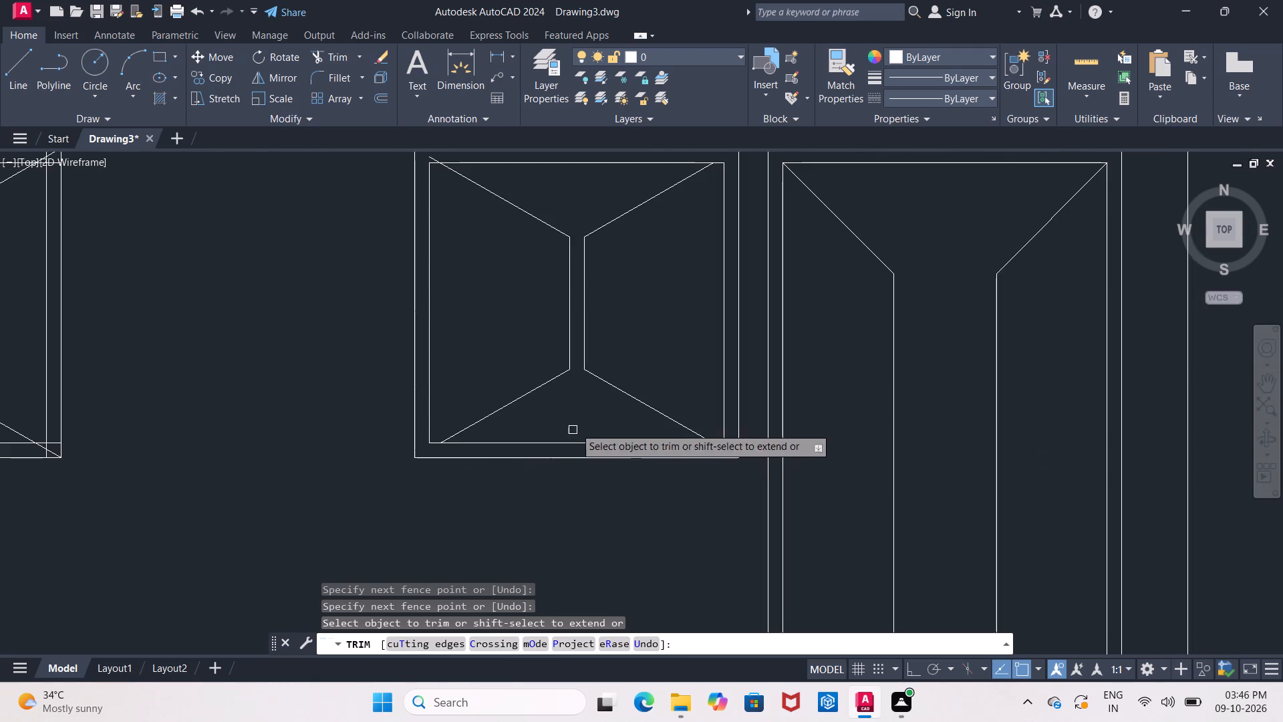
middle_drag(575, 424, 363, 397)
scroll(477, 443, up, 3)
middle_drag(444, 440, 330, 481)
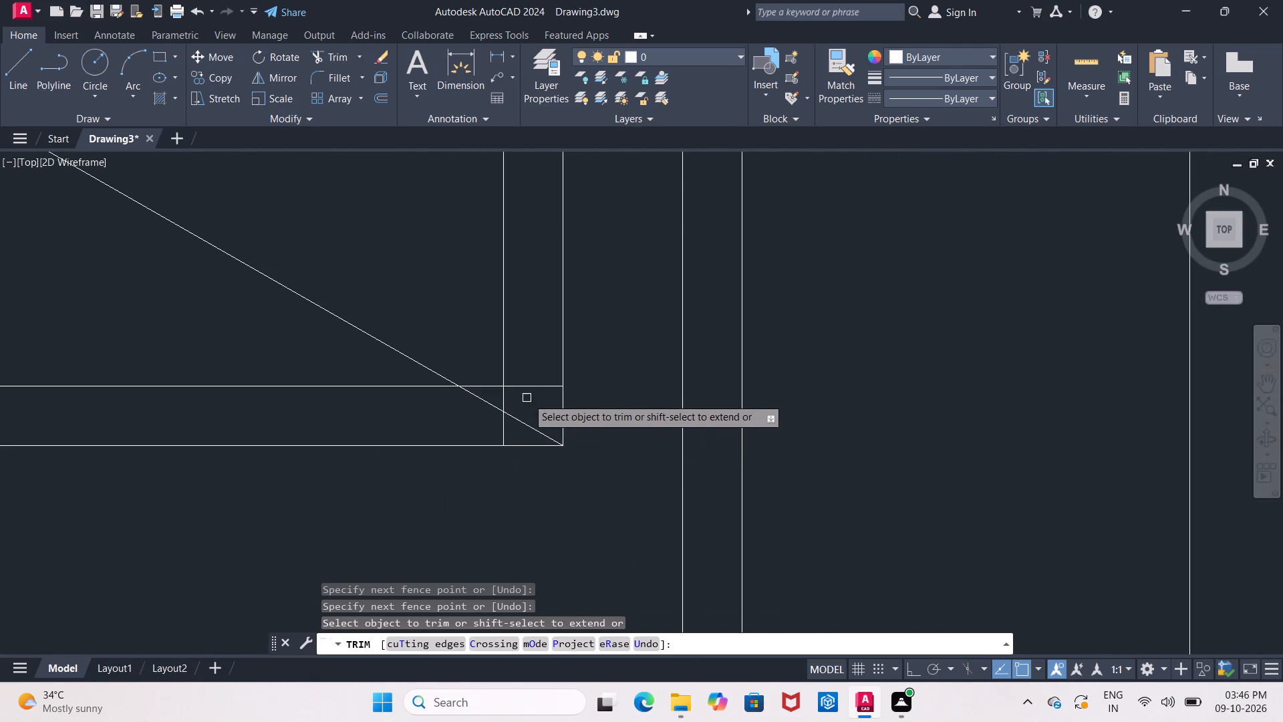
drag(547, 337, 486, 405)
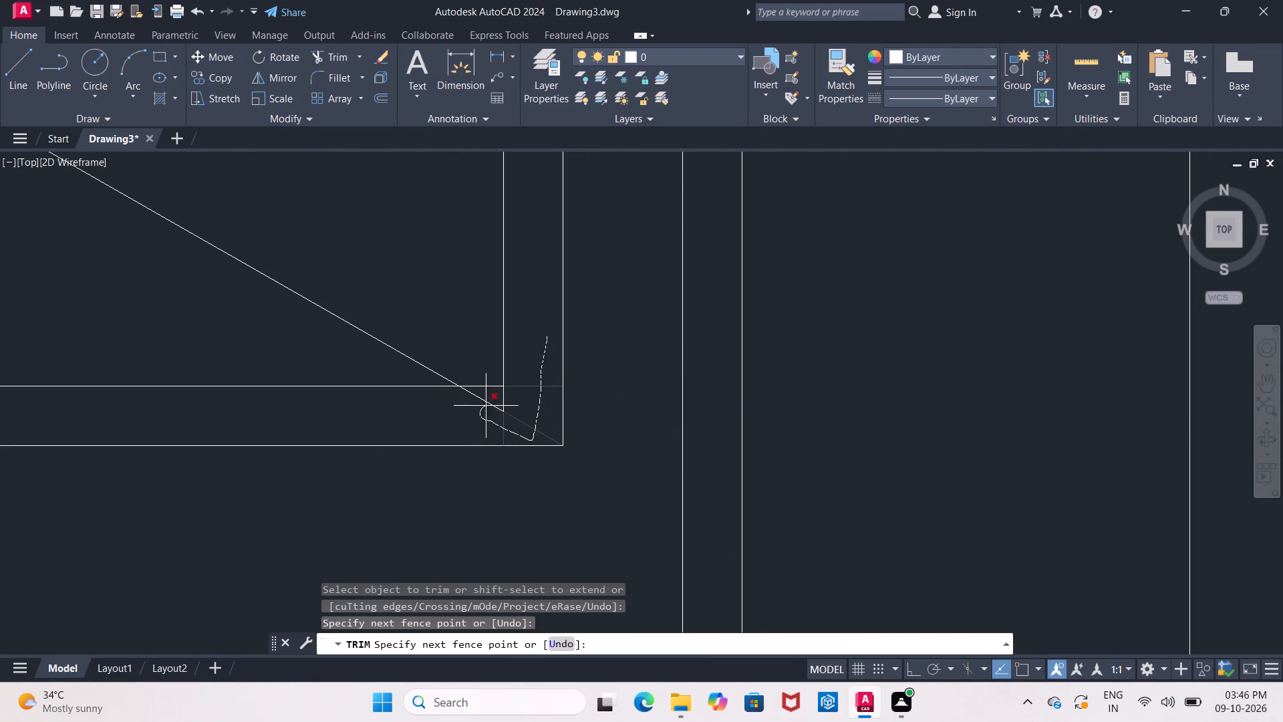
drag(486, 405, 517, 387)
scroll(519, 387, down, 4)
middle_drag(519, 394, 535, 470)
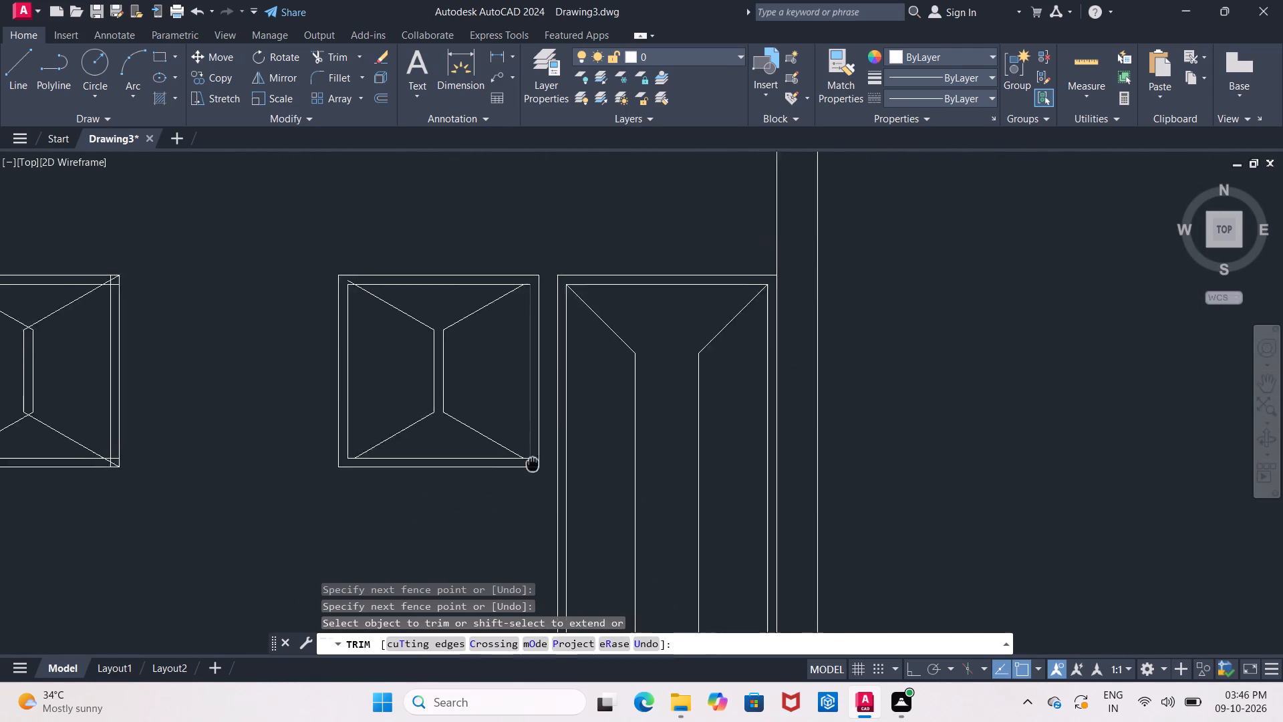
middle_drag(535, 470, 556, 475)
scroll(399, 281, up, 3)
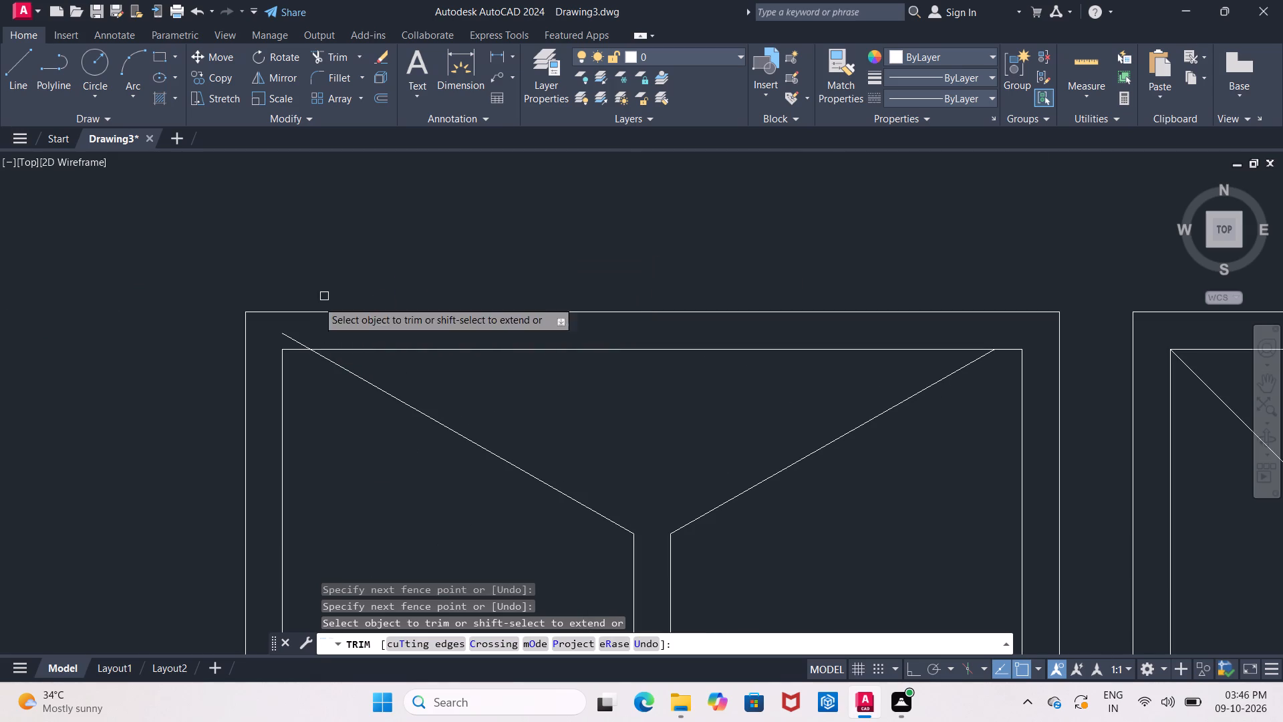
key(Escape)
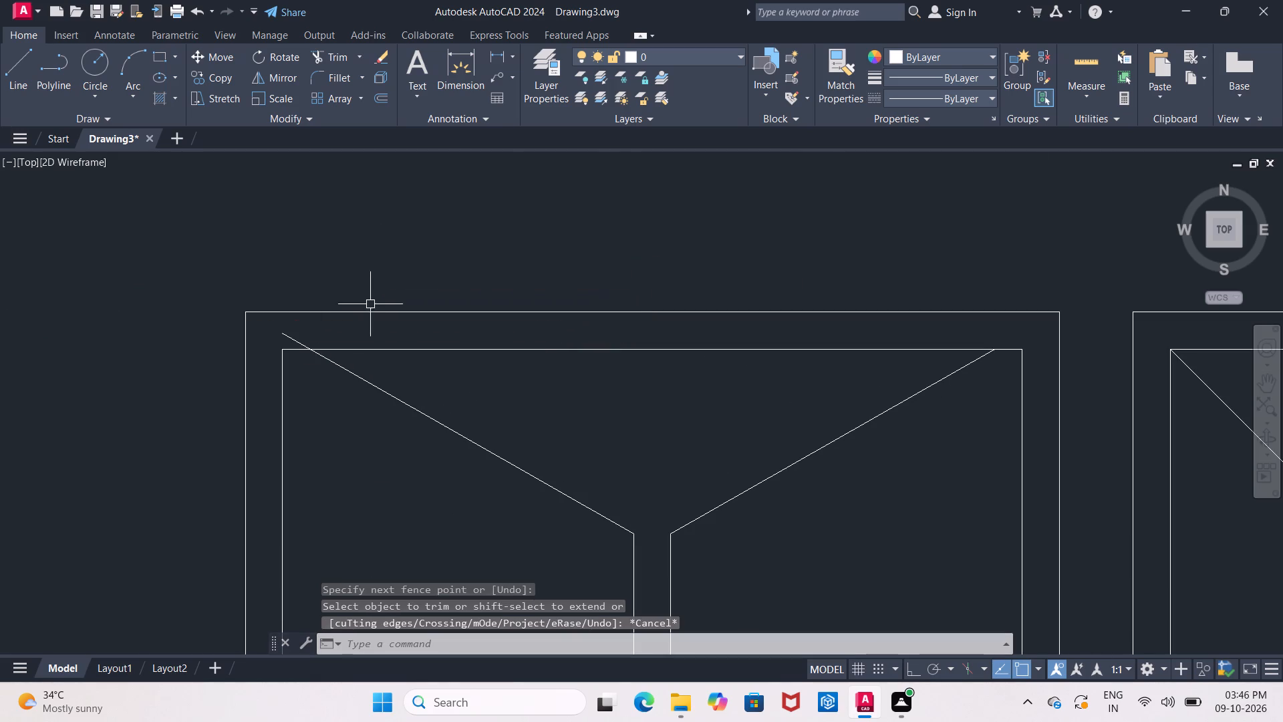
Move the window's left divider line and its two diagonals 1" down so the upper diagonal starts at the inner frame's top-left corner.
click(377, 388)
middle_drag(384, 385, 351, 213)
scroll(384, 385, down, 1)
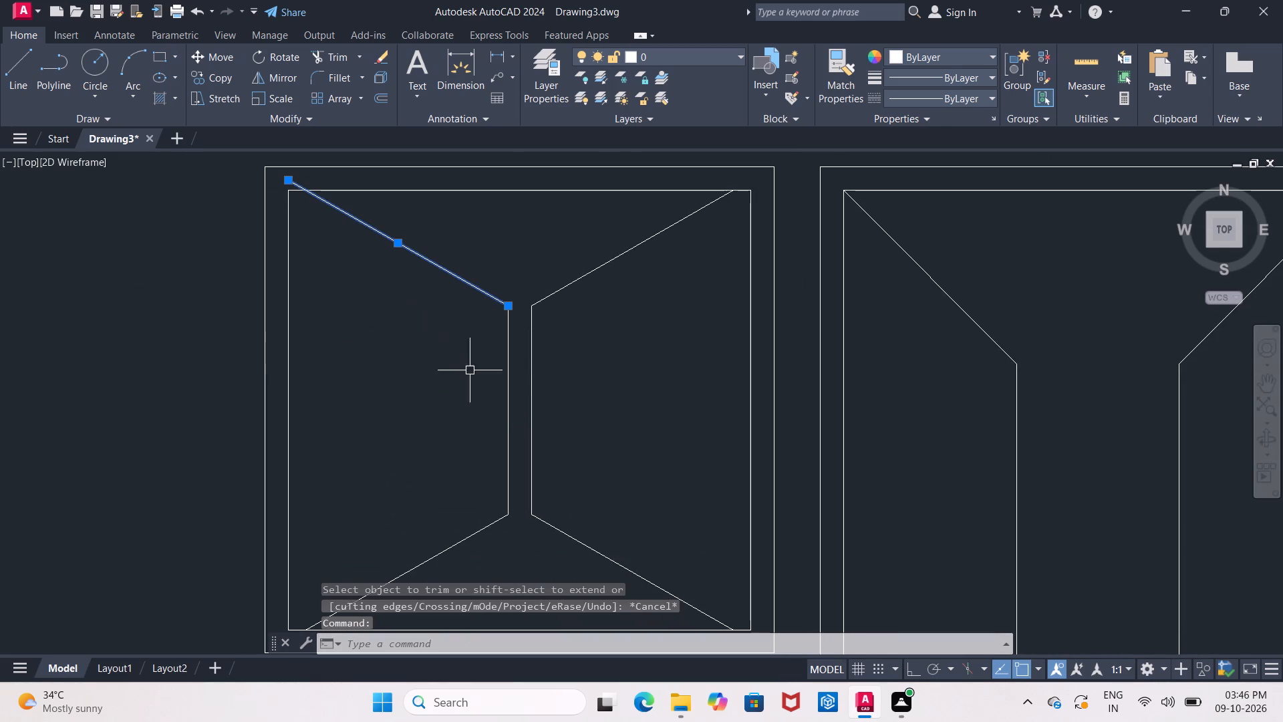
click(511, 394)
middle_drag(512, 354, 481, 275)
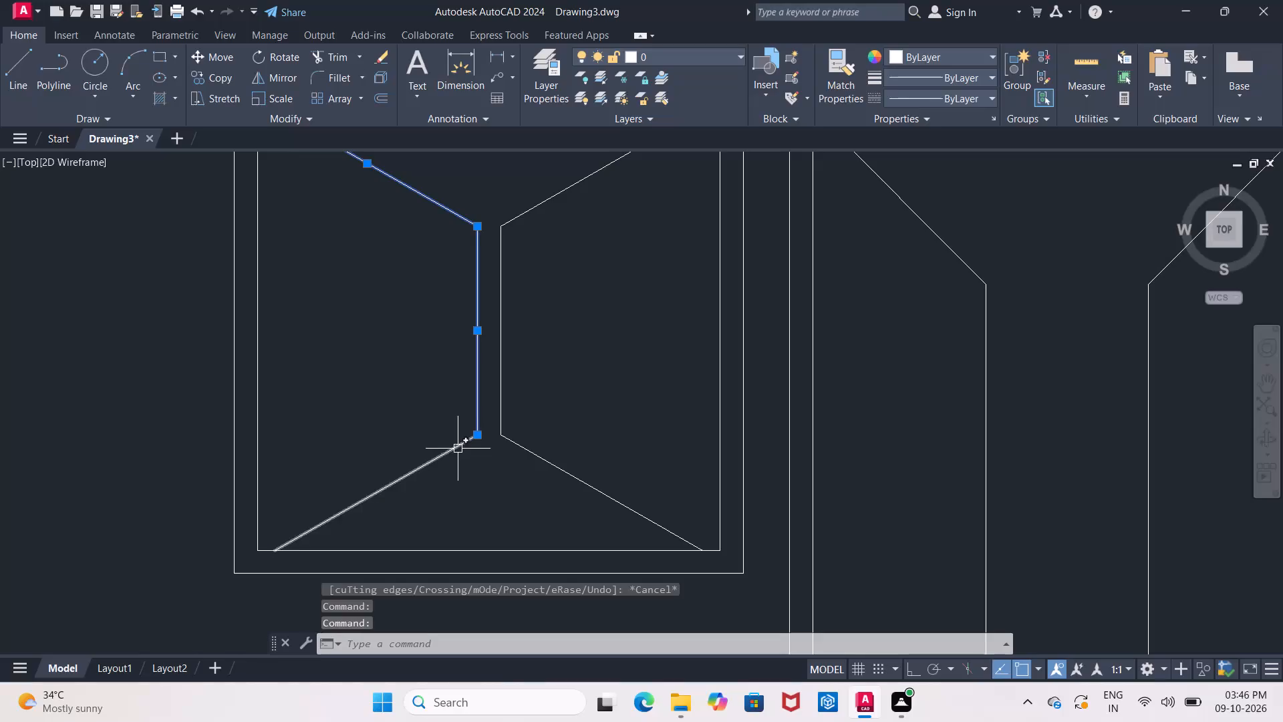
click(458, 449)
middle_drag(360, 356, 430, 558)
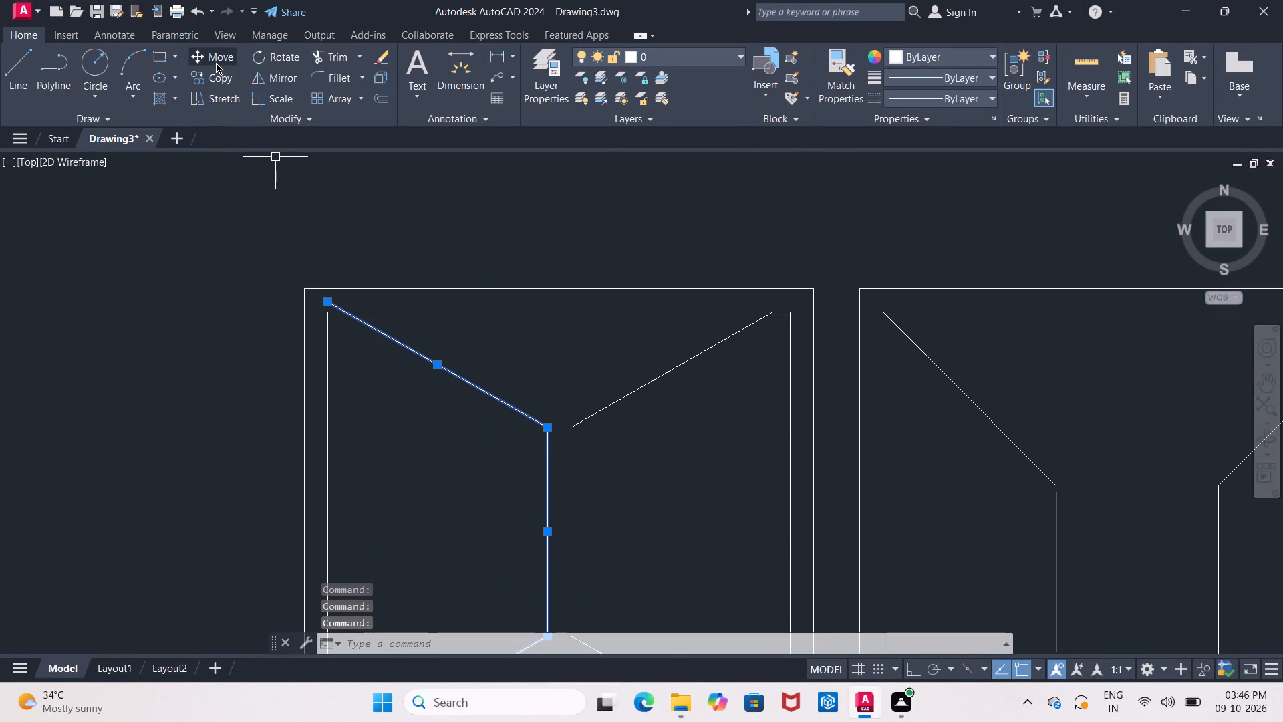
click(216, 63)
scroll(327, 302, up, 3)
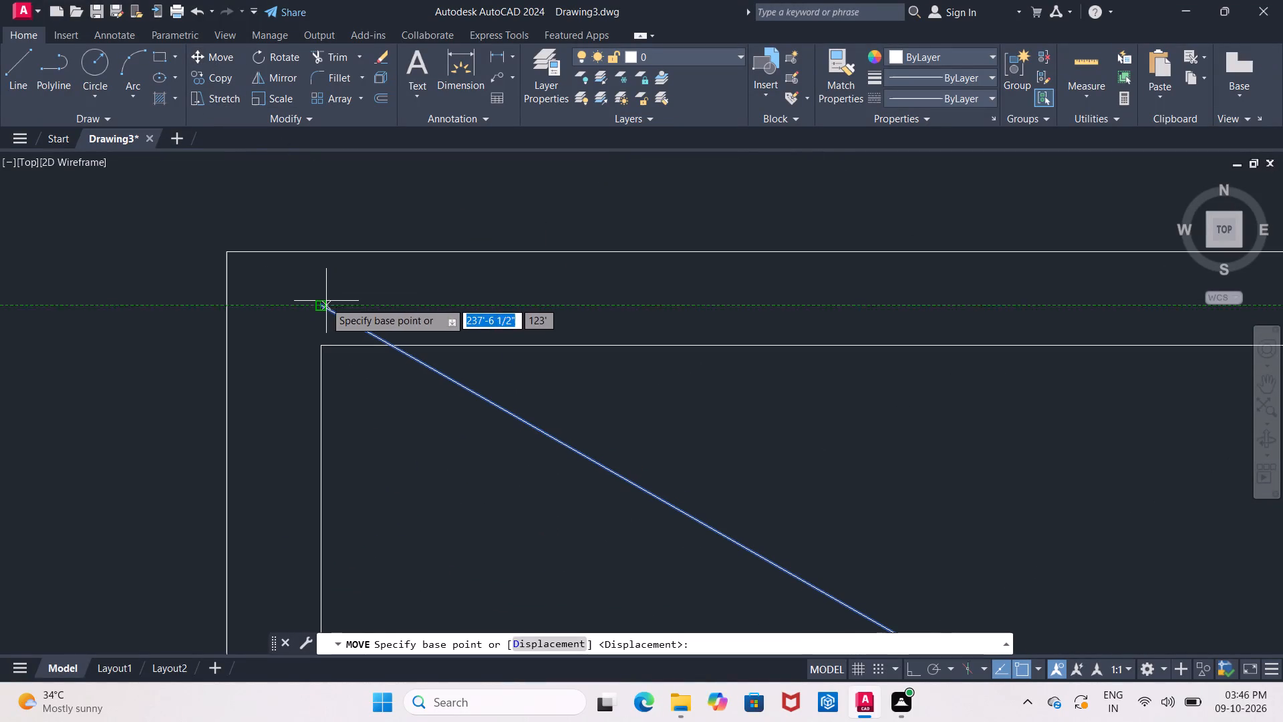
click(321, 303)
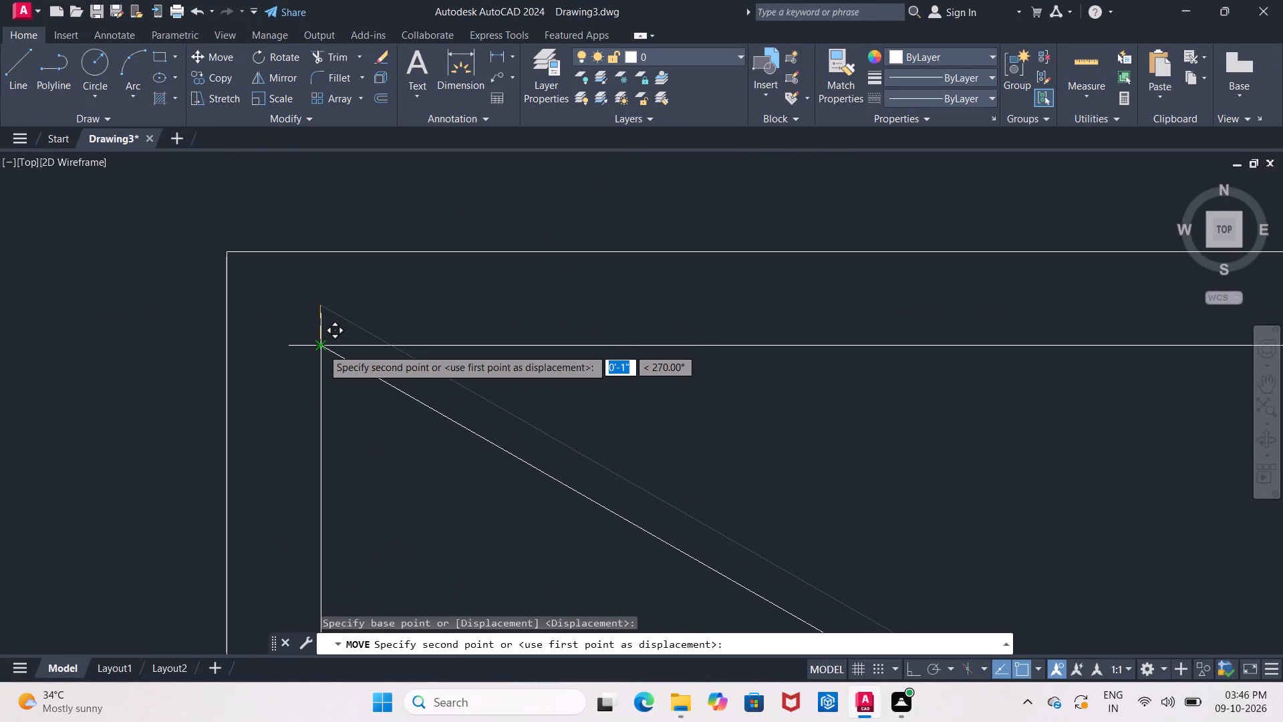
click(322, 348)
Move the window's right divider line and its two diagonals so the upper diagonal ends at the inner frame's top-right corner.
scroll(322, 348, down, 5)
middle_drag(359, 417, 342, 410)
scroll(437, 394, up, 2)
middle_drag(409, 392, 404, 374)
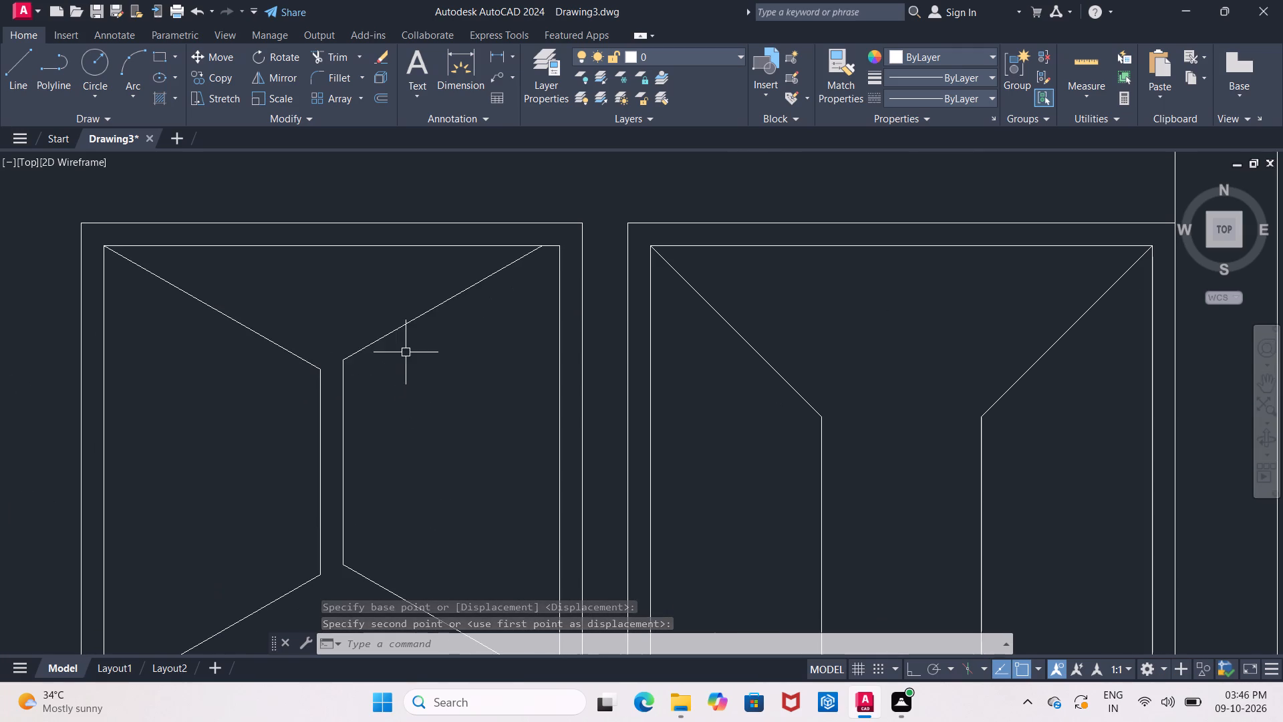
click(402, 326)
click(346, 408)
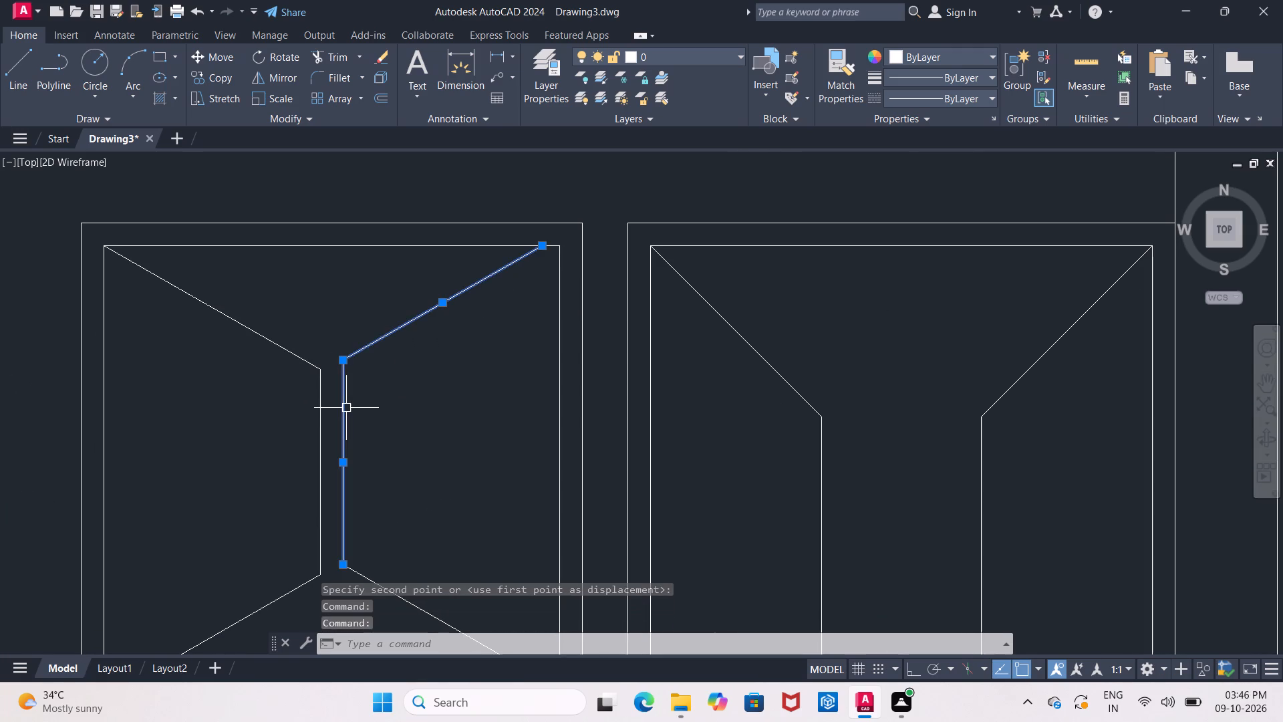
middle_drag(351, 409, 318, 271)
click(347, 451)
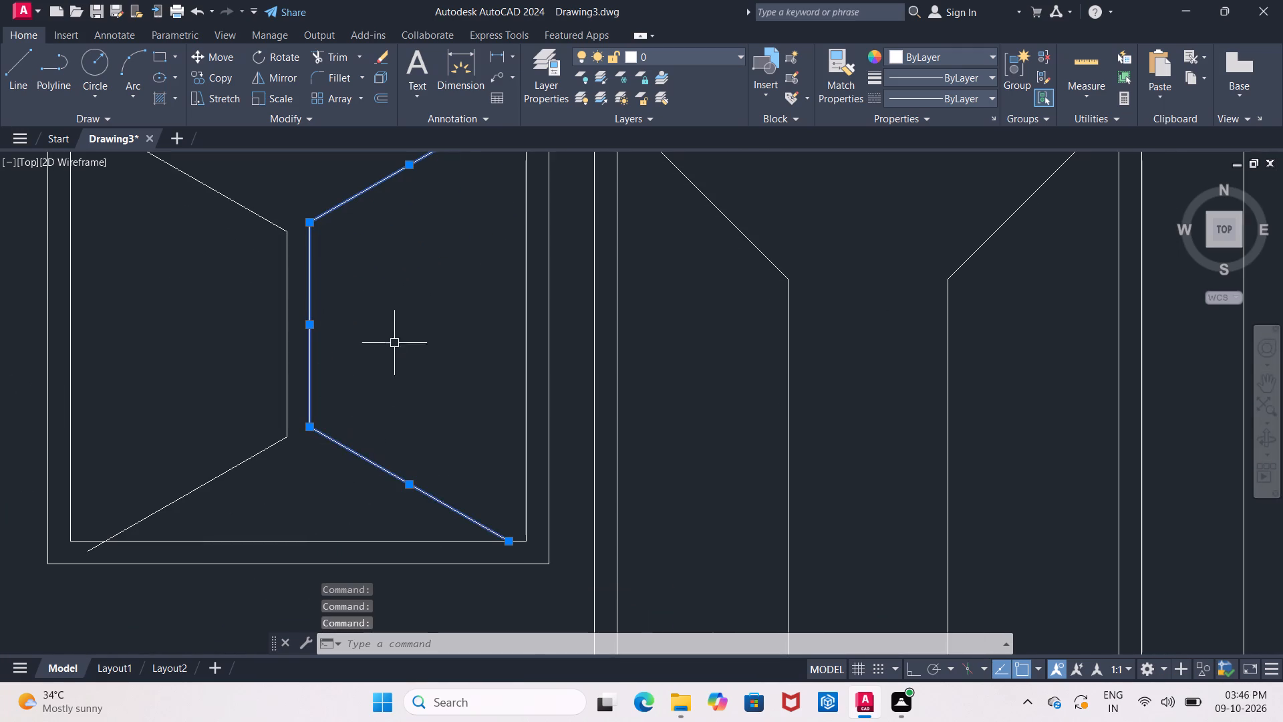
middle_drag(394, 340, 335, 505)
scroll(394, 340, down, 1)
click(231, 64)
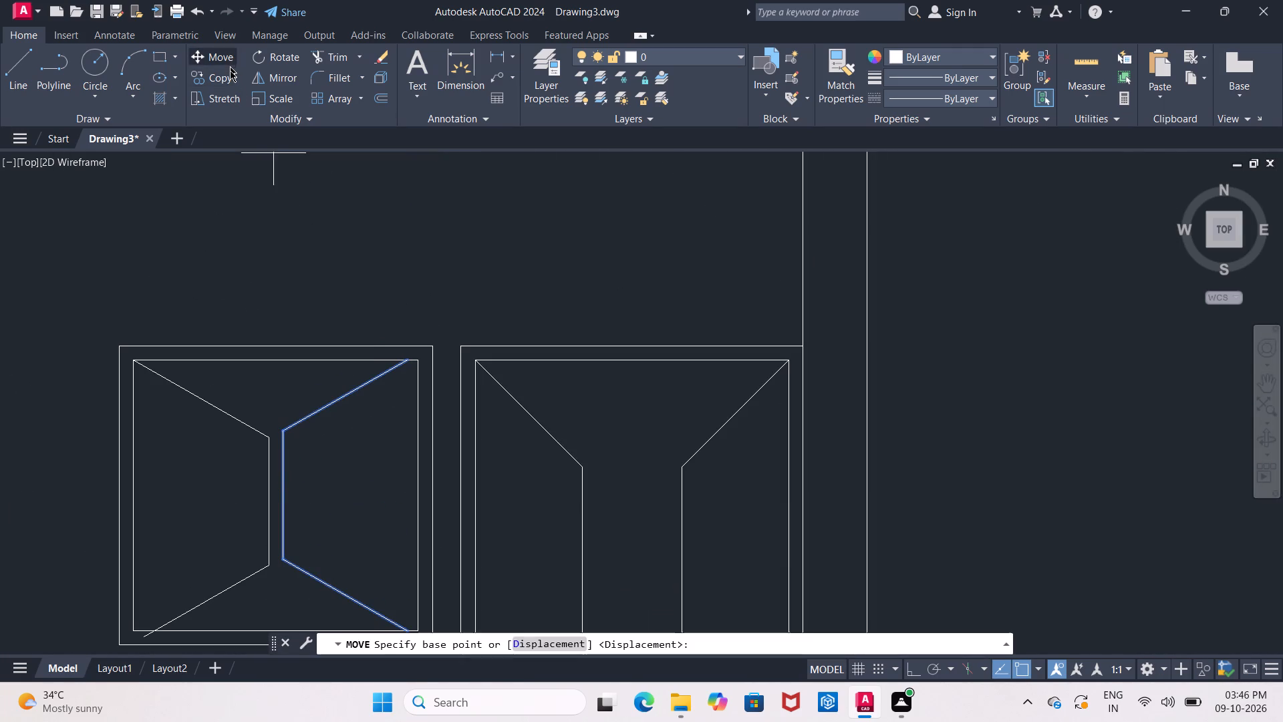
scroll(347, 380, up, 2)
middle_drag(344, 372, 277, 362)
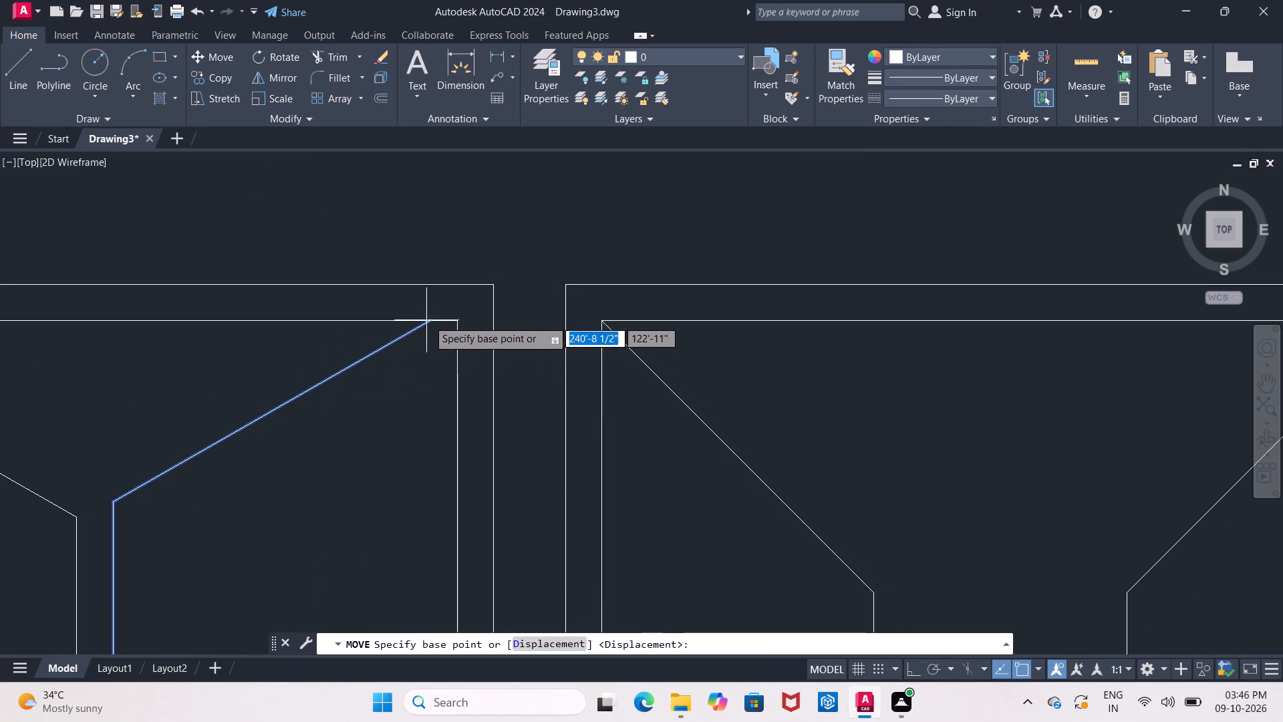
click(428, 319)
click(456, 322)
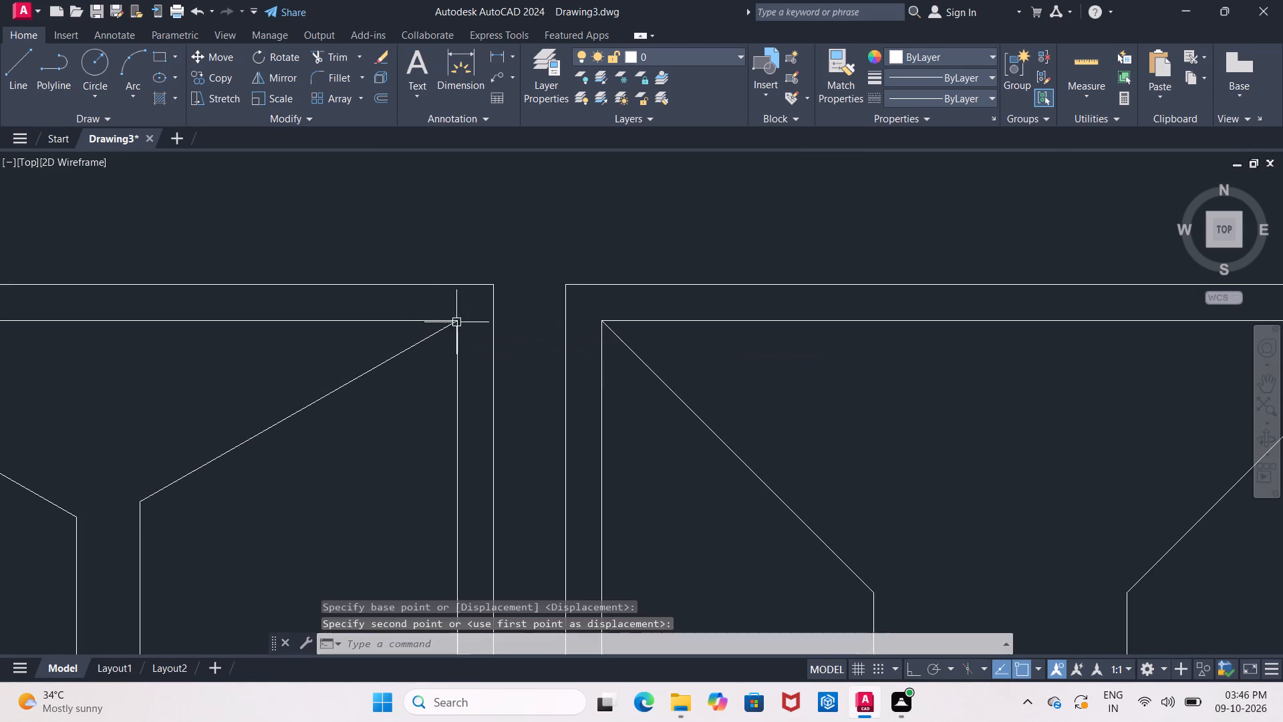
Remove the same window's misaligned lower-left diagonal with Trim, including the stub past the inner frame.
scroll(426, 360, down, 4)
scroll(245, 427, up, 2)
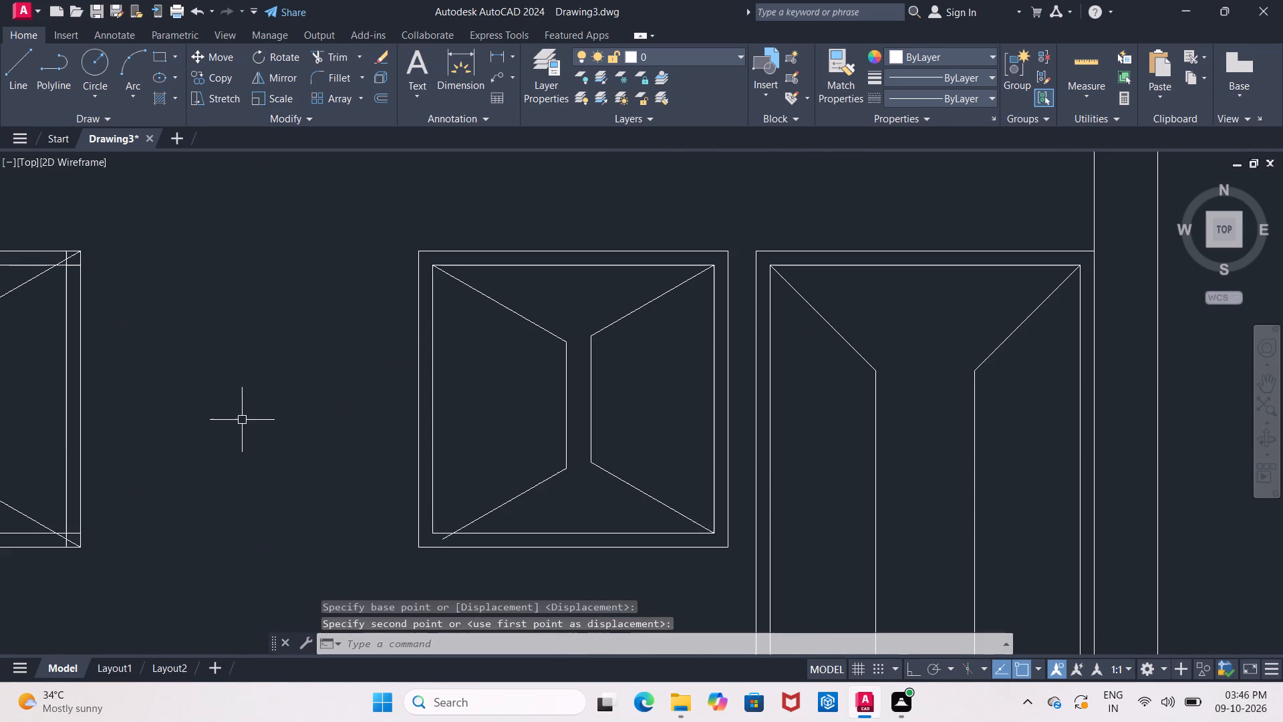
middle_drag(233, 402, 222, 365)
key(Escape)
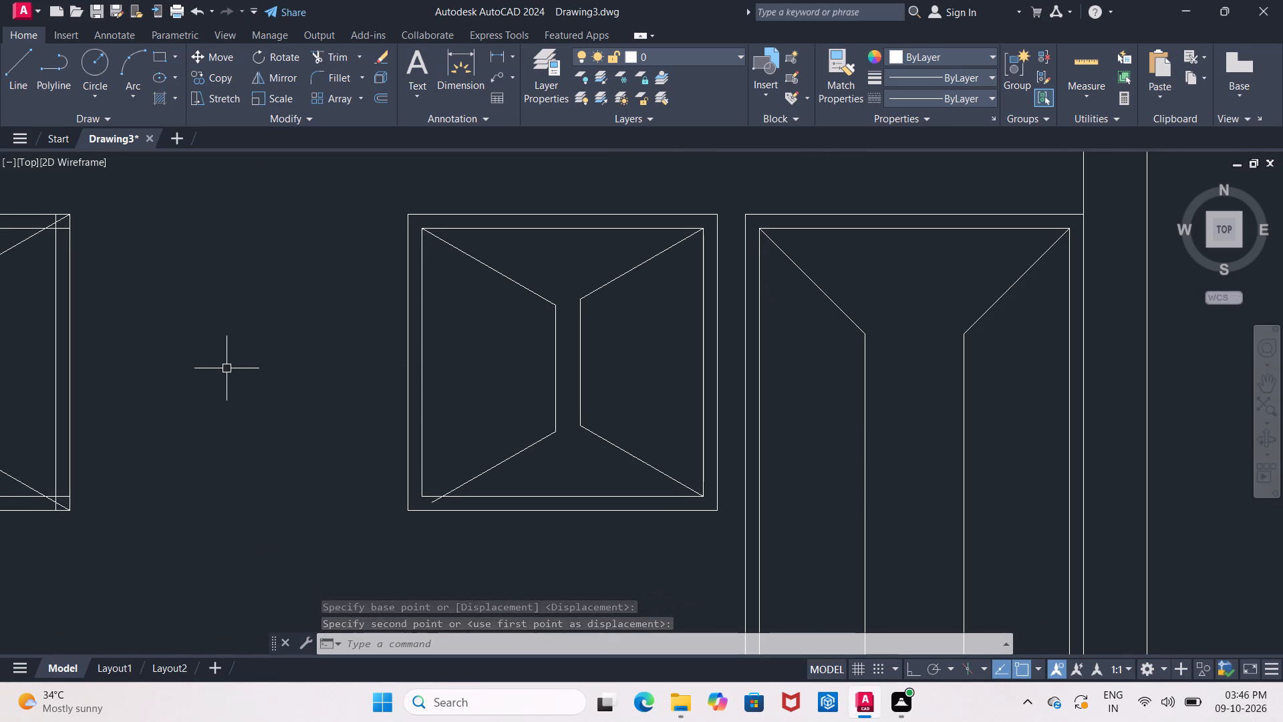
text(TR)
key(Return)
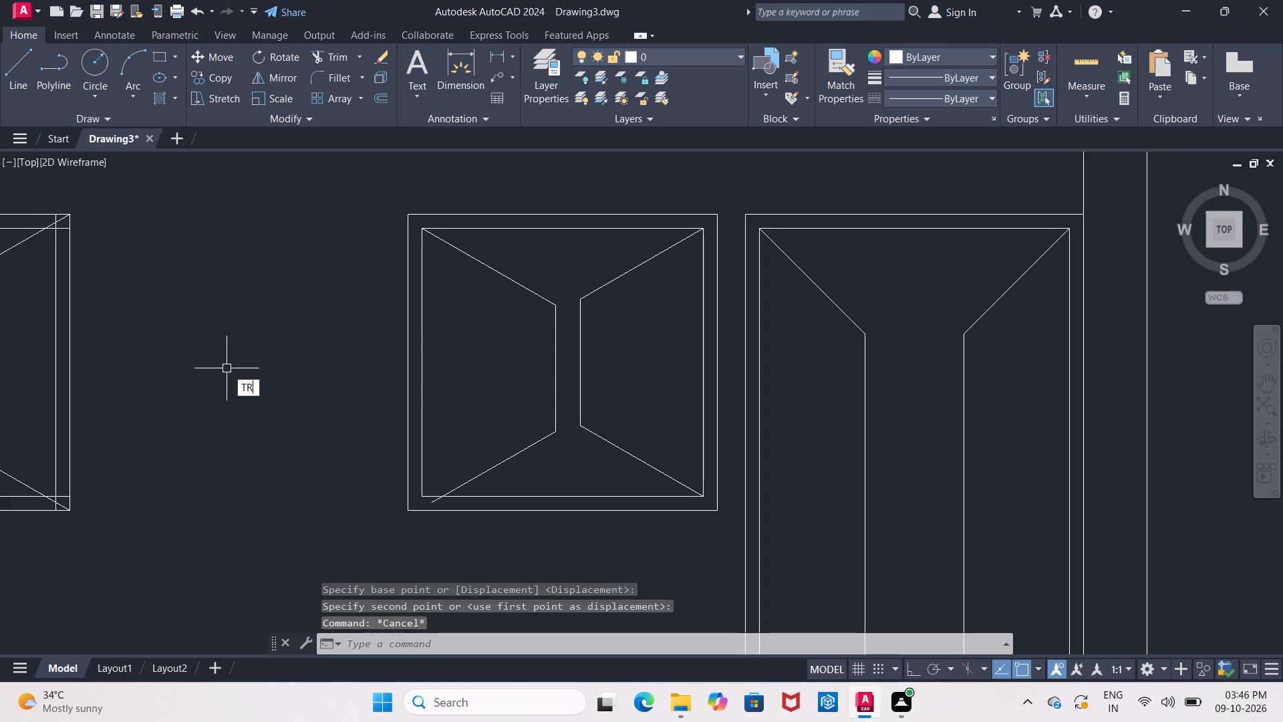
key(Return)
middle_drag(462, 420, 447, 381)
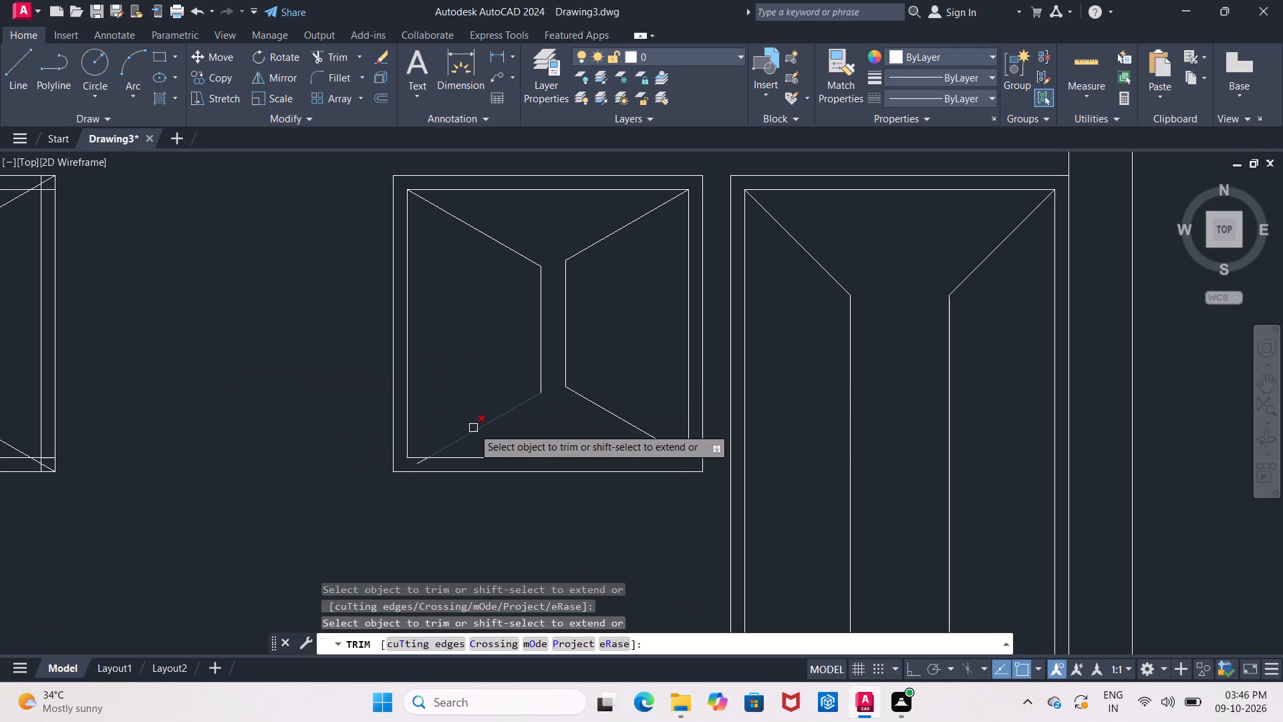
click(473, 428)
scroll(474, 428, up, 2)
middle_drag(472, 425, 472, 400)
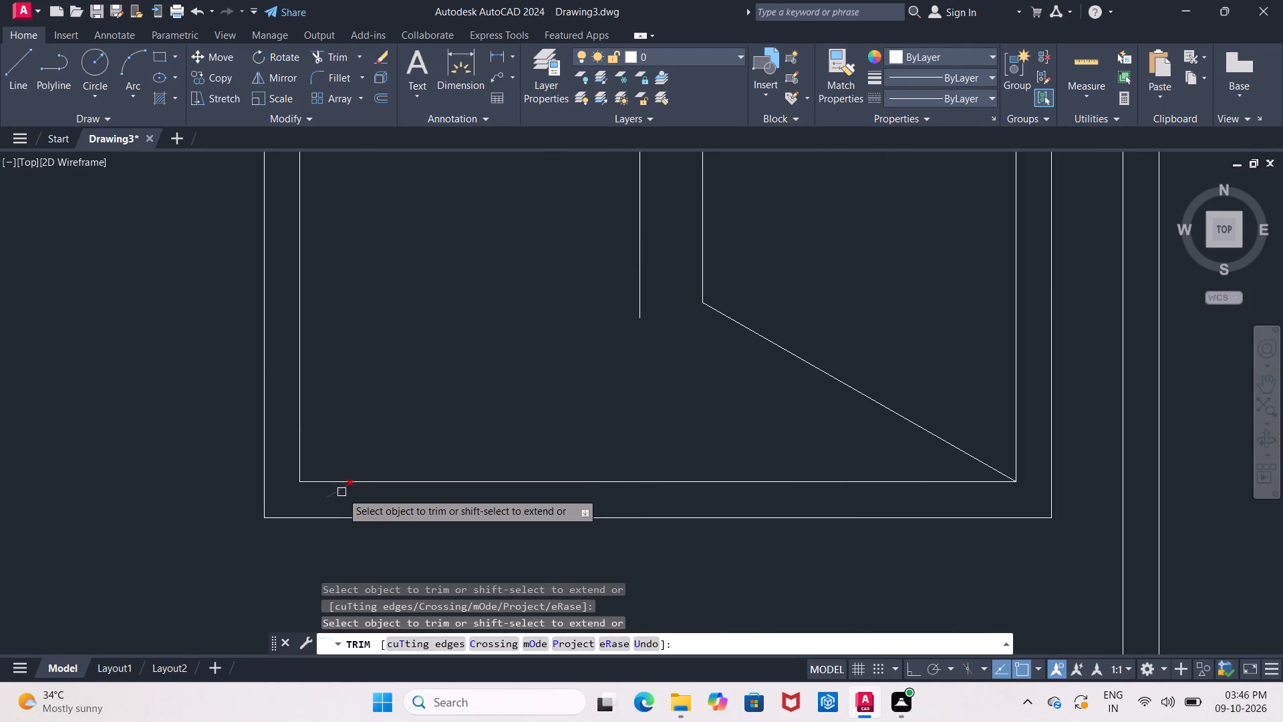
click(341, 492)
key(Escape)
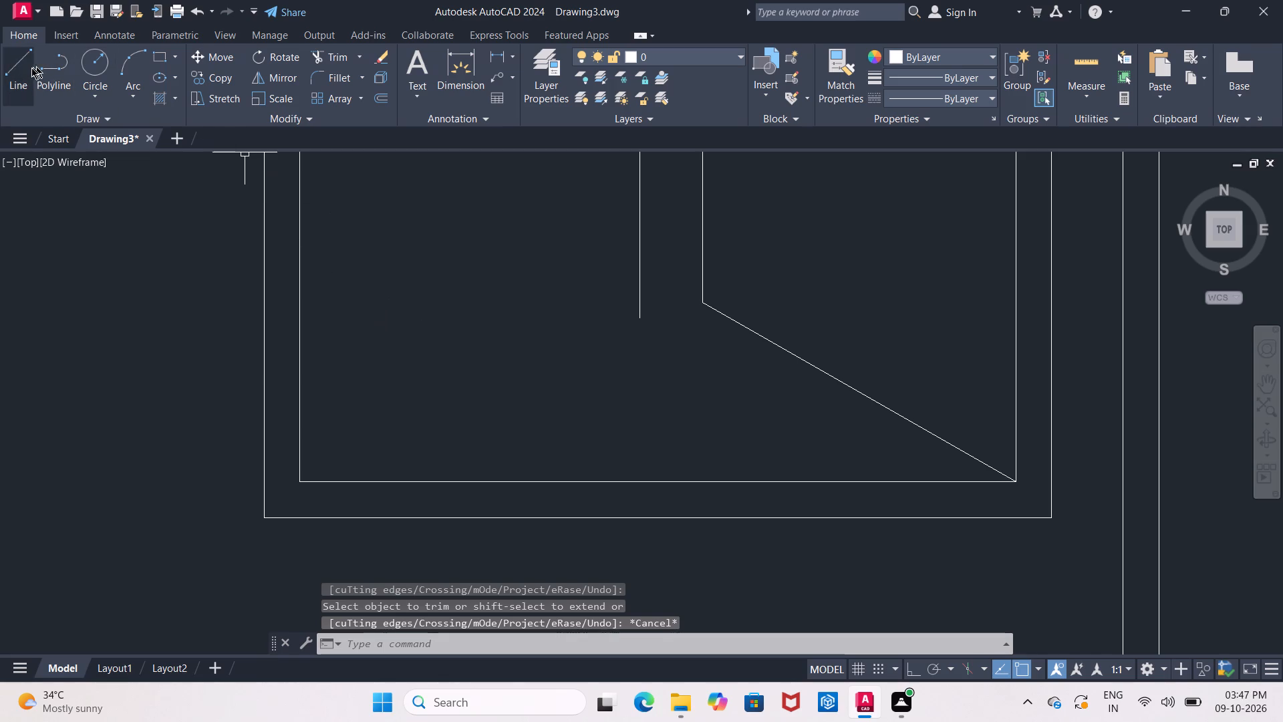
Draw a line from the inner frame's bottom-left corner to the lower end of the left divider line.
click(27, 68)
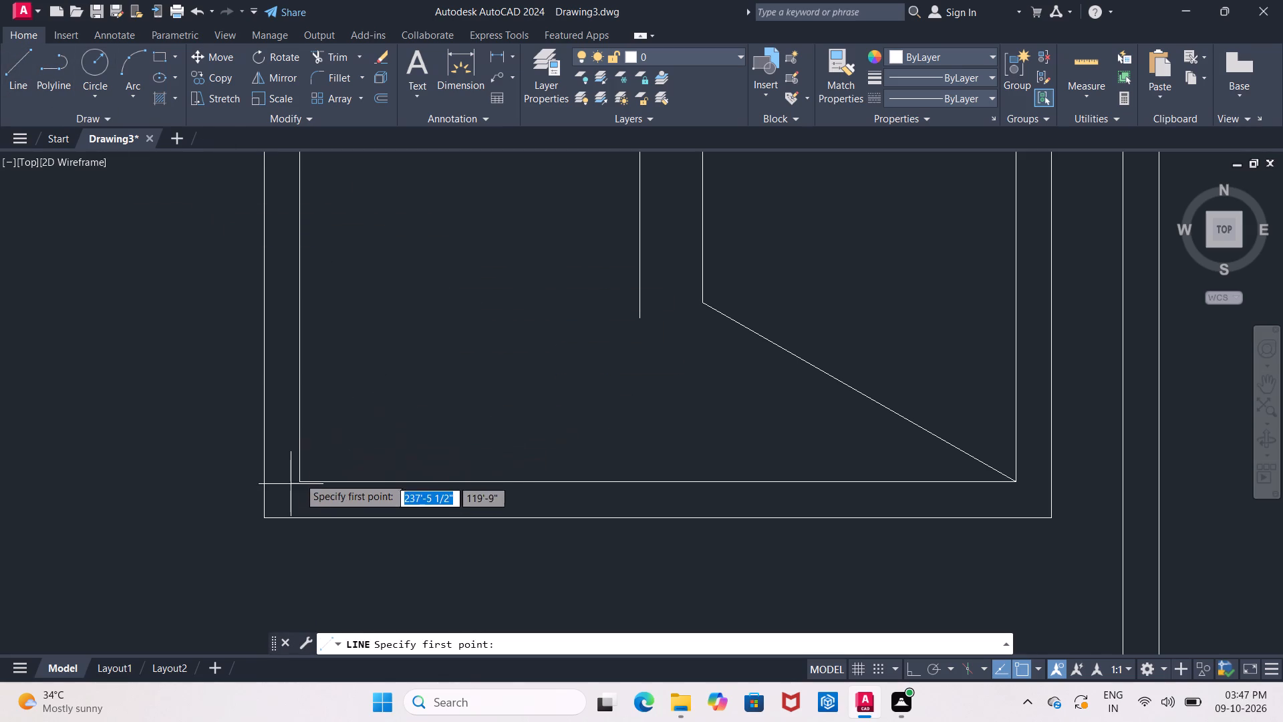
click(299, 480)
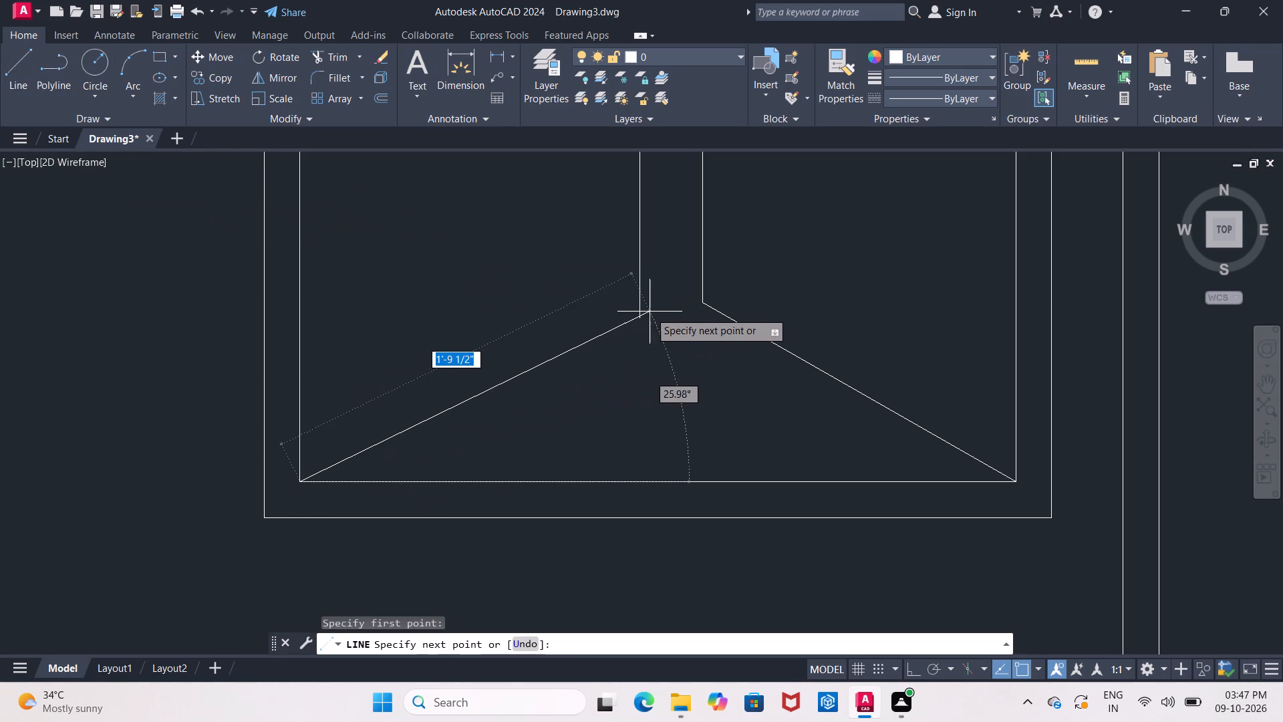
click(639, 318)
key(Escape)
Trim the overlapping inner frame lines and the diagonal's end at the middle window's top-left corner.
scroll(637, 331, down, 2)
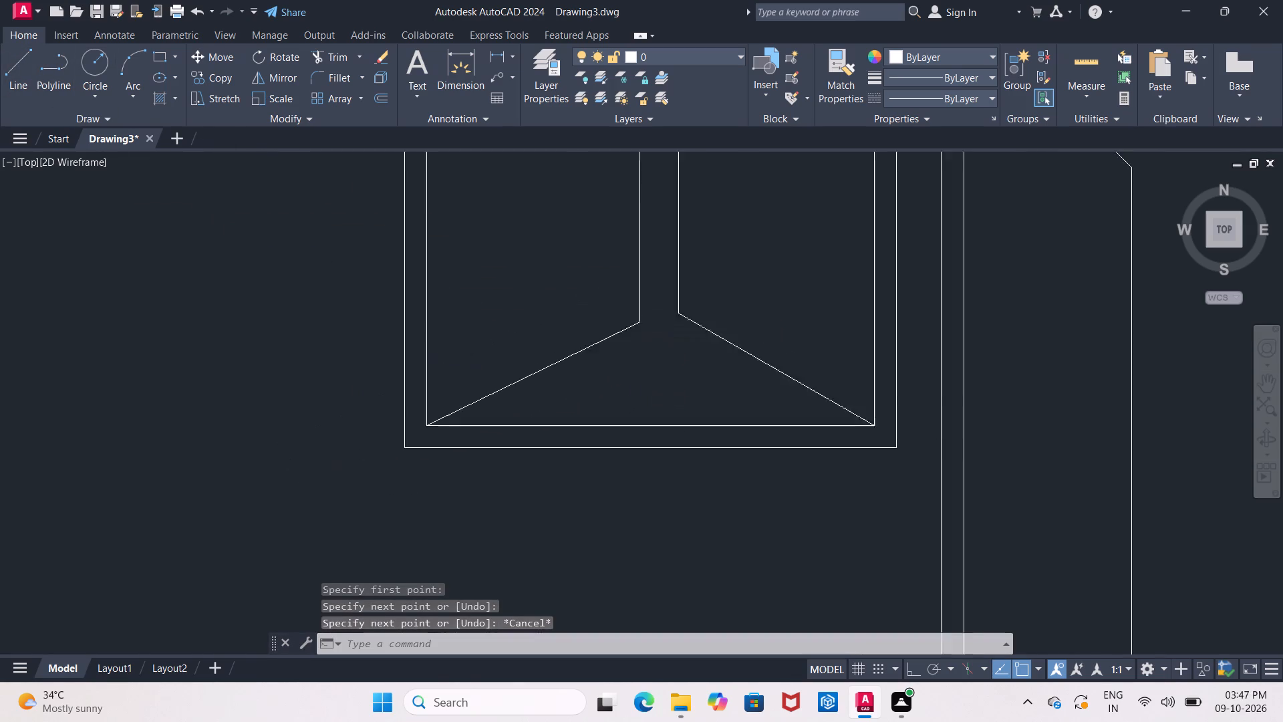
scroll(636, 351, down, 2)
scroll(484, 310, up, 1)
middle_drag(631, 318, 675, 314)
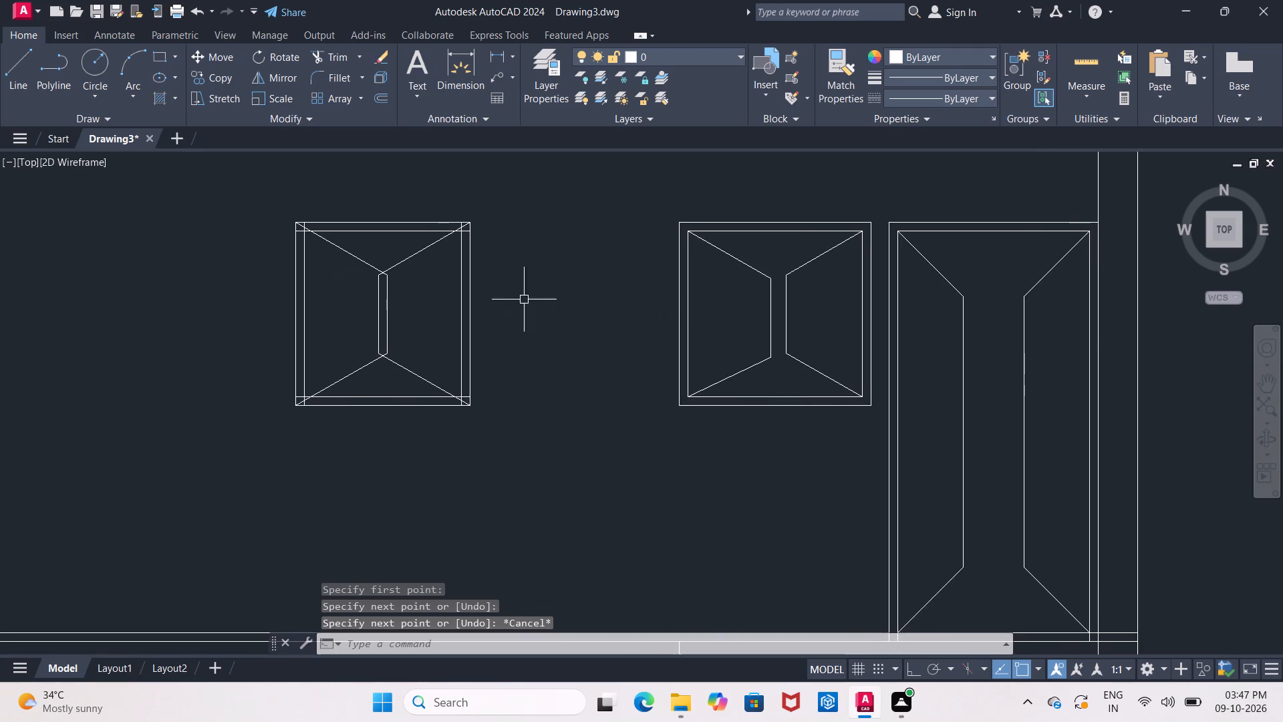
middle_drag(508, 295, 643, 314)
key(Escape)
key(t)
key(r)
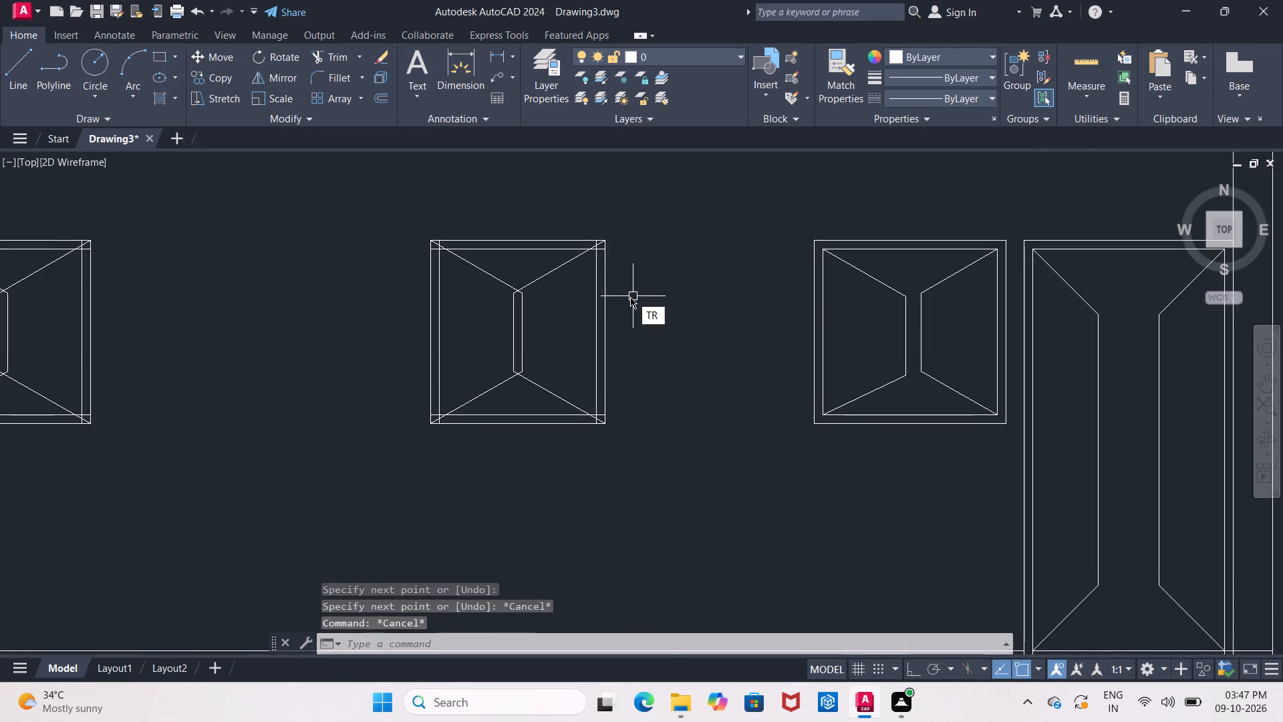
key(Return)
key(Return)
scroll(521, 267, up, 2)
middle_drag(519, 265, 602, 318)
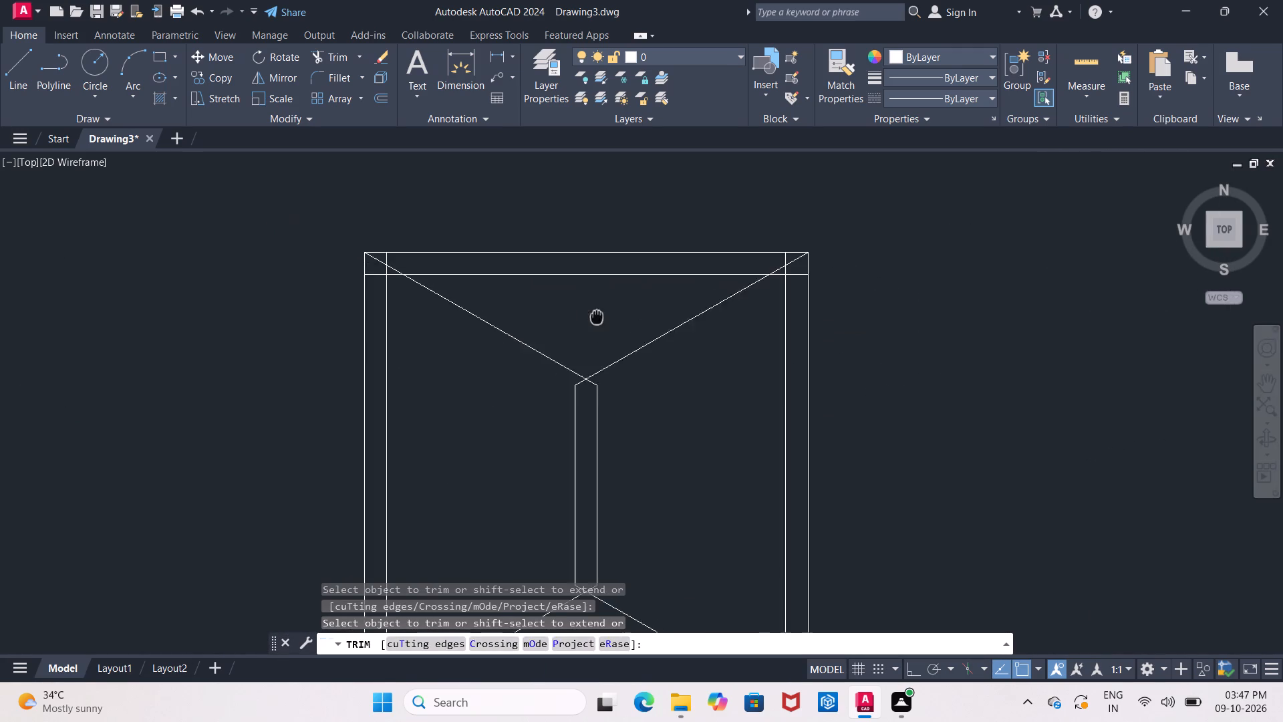
middle_drag(602, 318, 603, 319)
scroll(442, 279, up, 2)
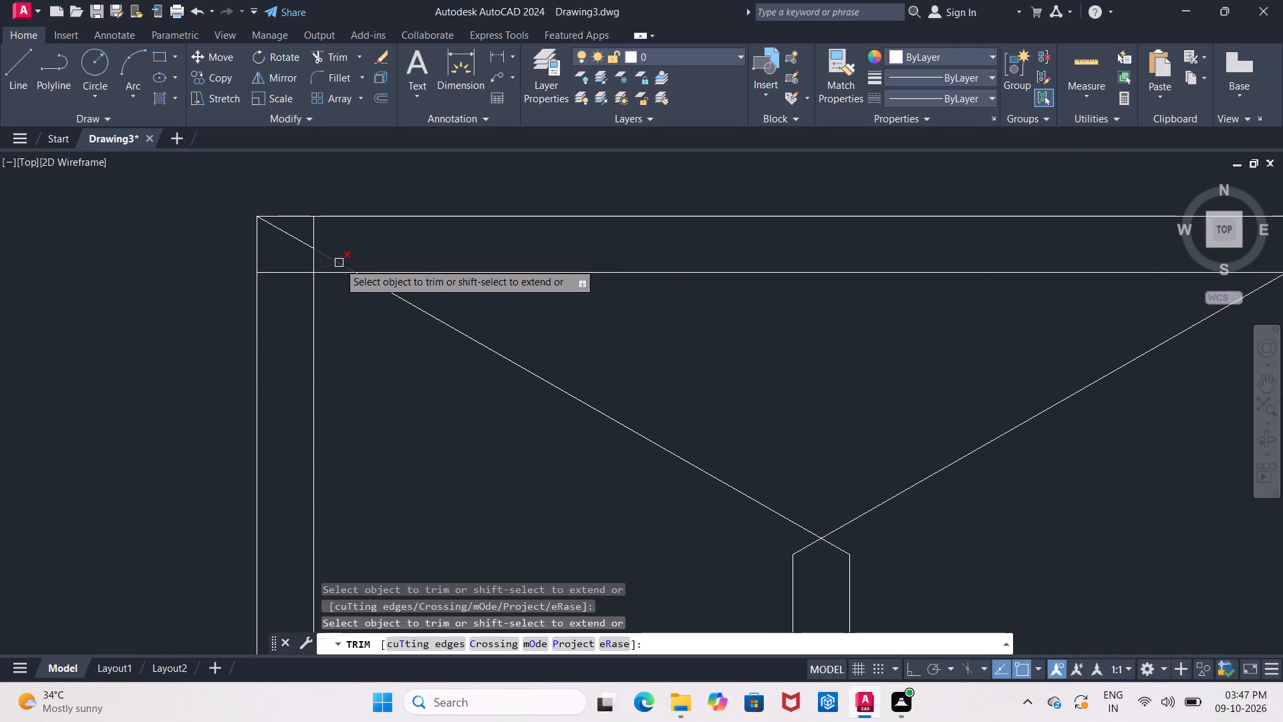
click(339, 263)
click(314, 231)
click(303, 237)
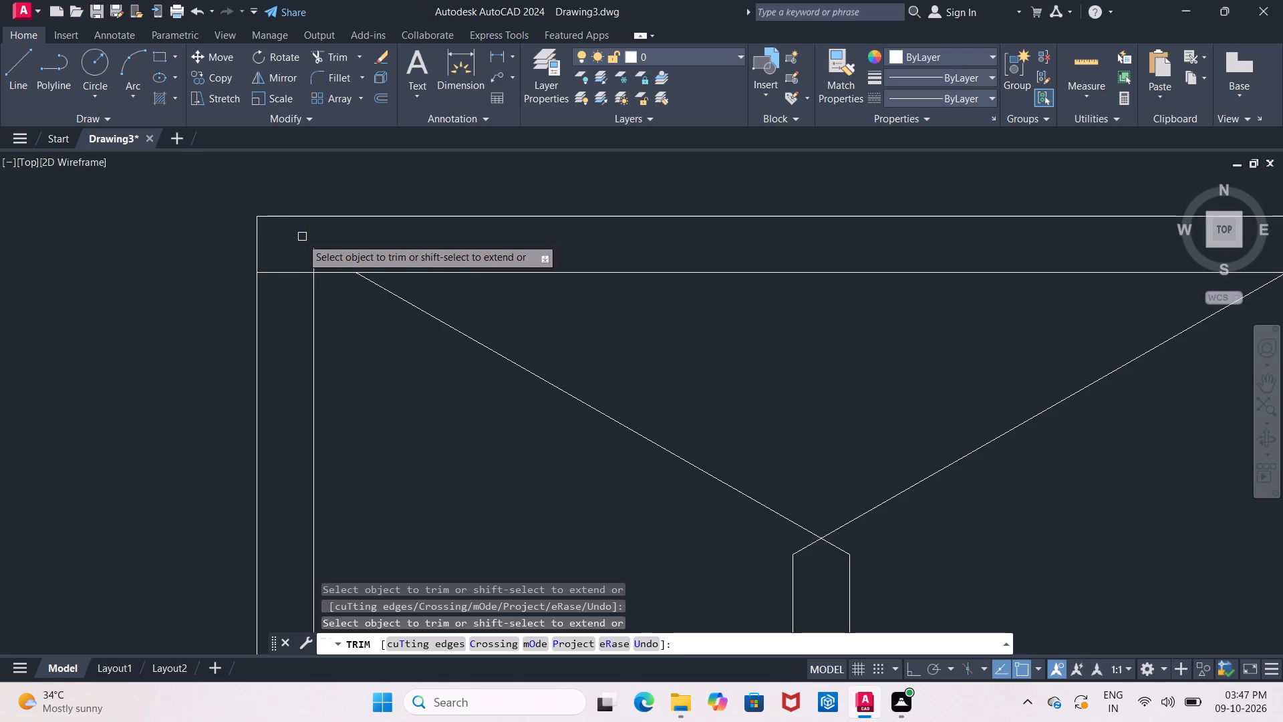
click(285, 268)
drag(285, 279, 285, 289)
click(315, 256)
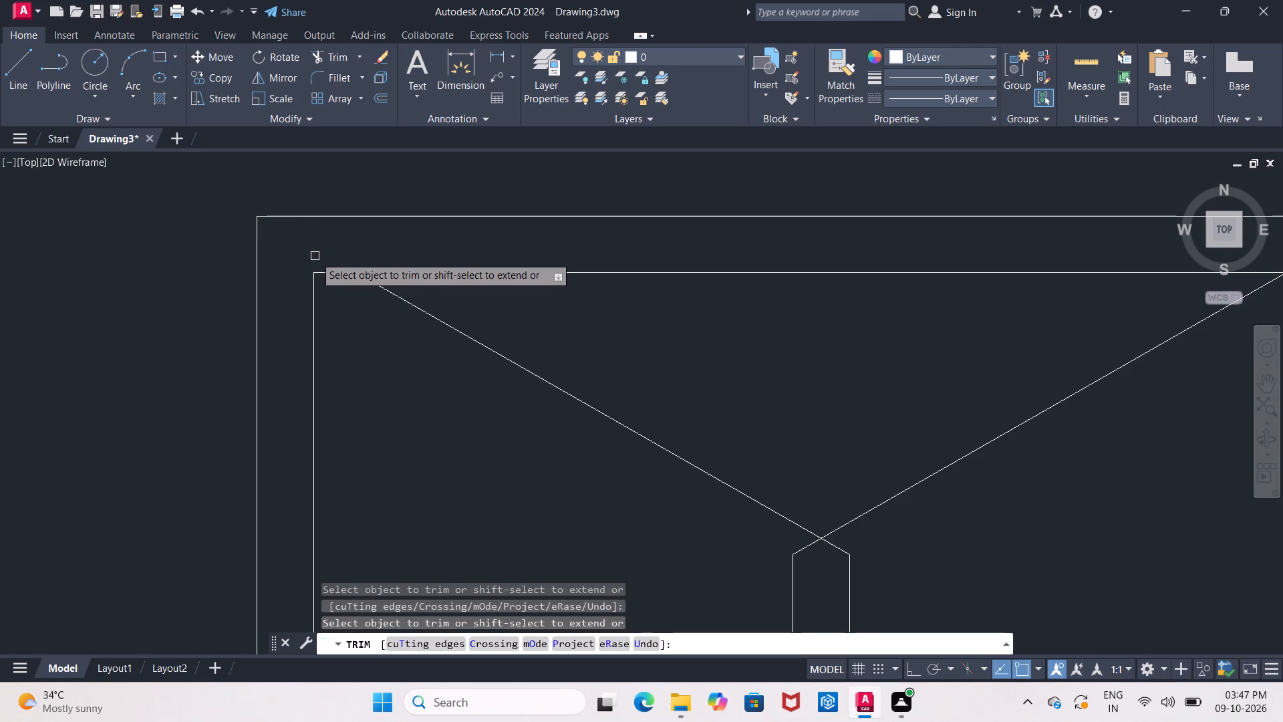
Trim the overlapping inner frame lines and the diagonal's end at the middle window's top-right corner.
scroll(319, 253, down, 1)
middle_drag(313, 253, 263, 245)
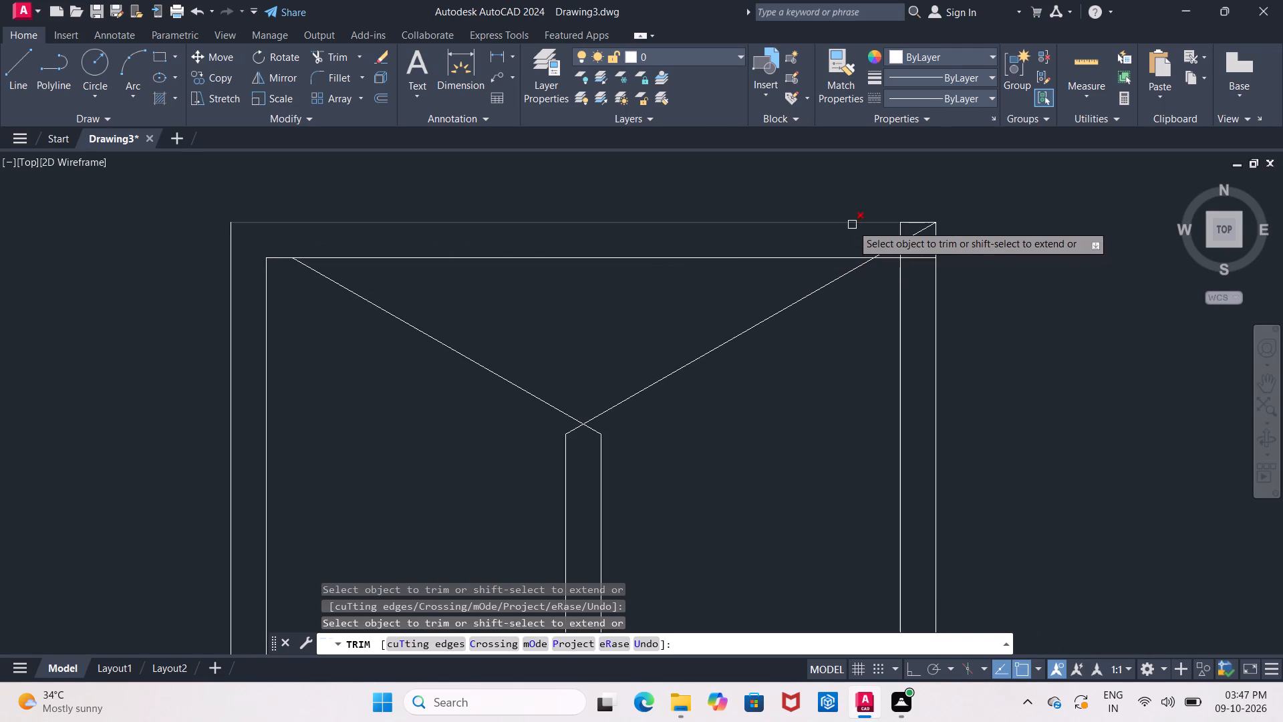
drag(852, 233, 917, 245)
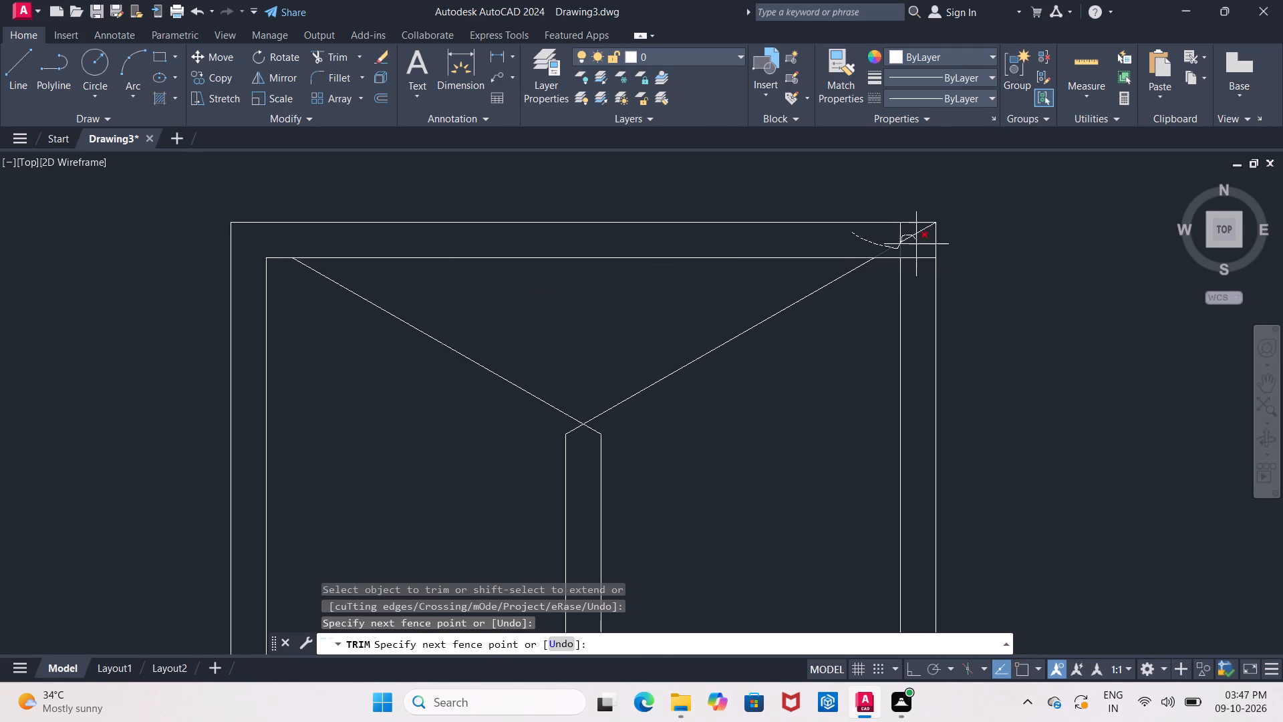
drag(917, 245, 903, 234)
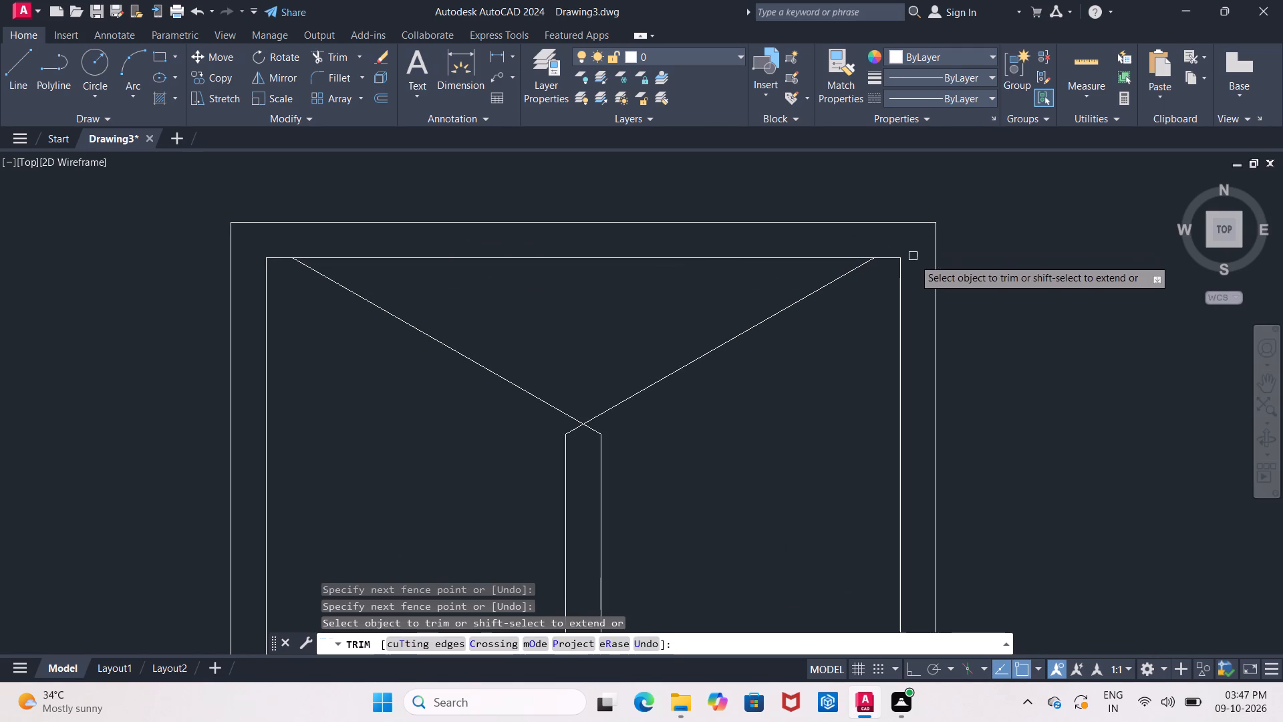
Trim the overlapping inner frame lines and the diagonal's end at the middle window's bottom-left corner.
middle_drag(926, 334, 887, 167)
scroll(904, 201, down, 3)
scroll(882, 362, up, 2)
middle_drag(821, 431, 750, 562)
scroll(428, 456, up, 2)
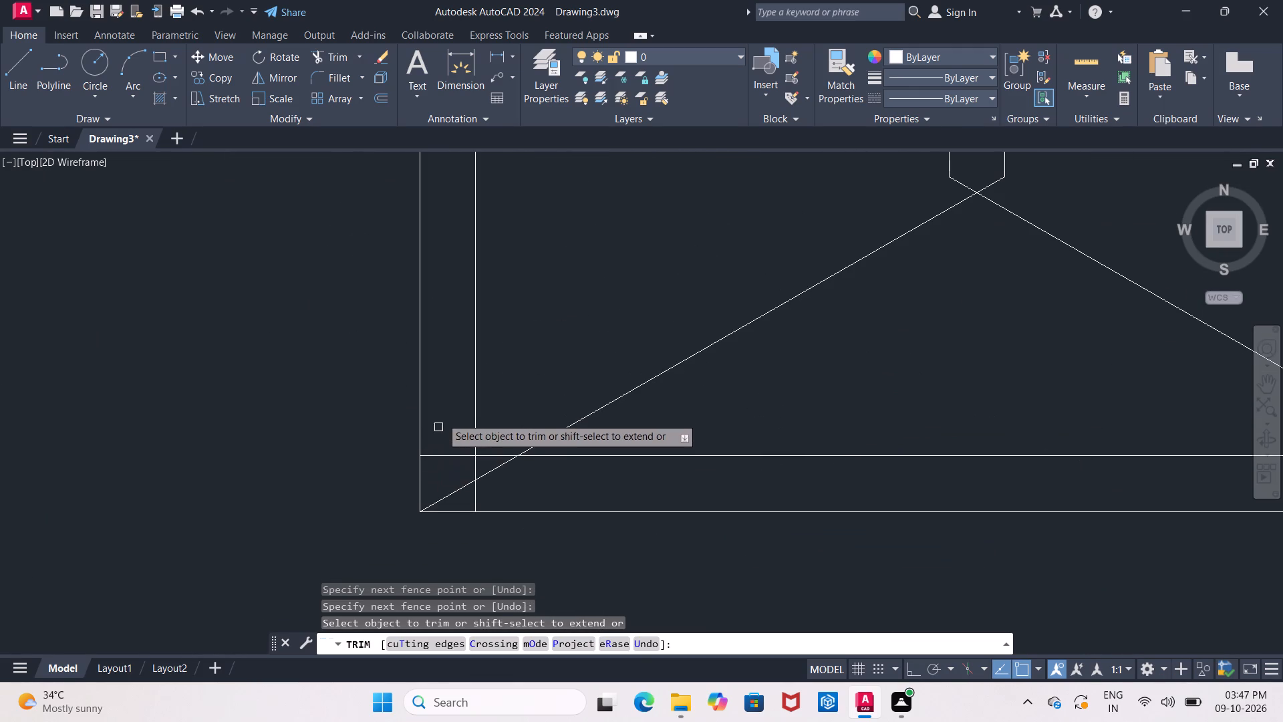
drag(442, 412, 474, 465)
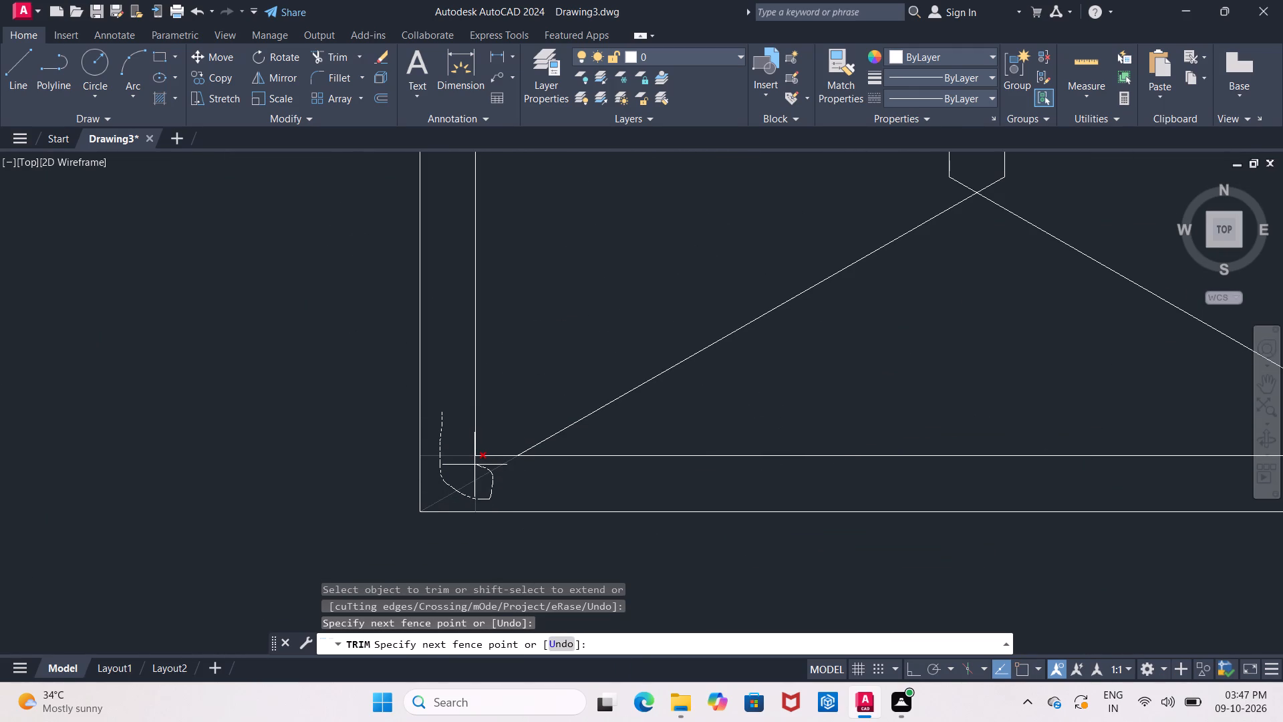
drag(474, 465, 468, 465)
Trim the overlapping inner frame lines and the diagonal's end at the middle window's bottom-right corner.
scroll(466, 463, down, 2)
middle_drag(442, 461, 241, 418)
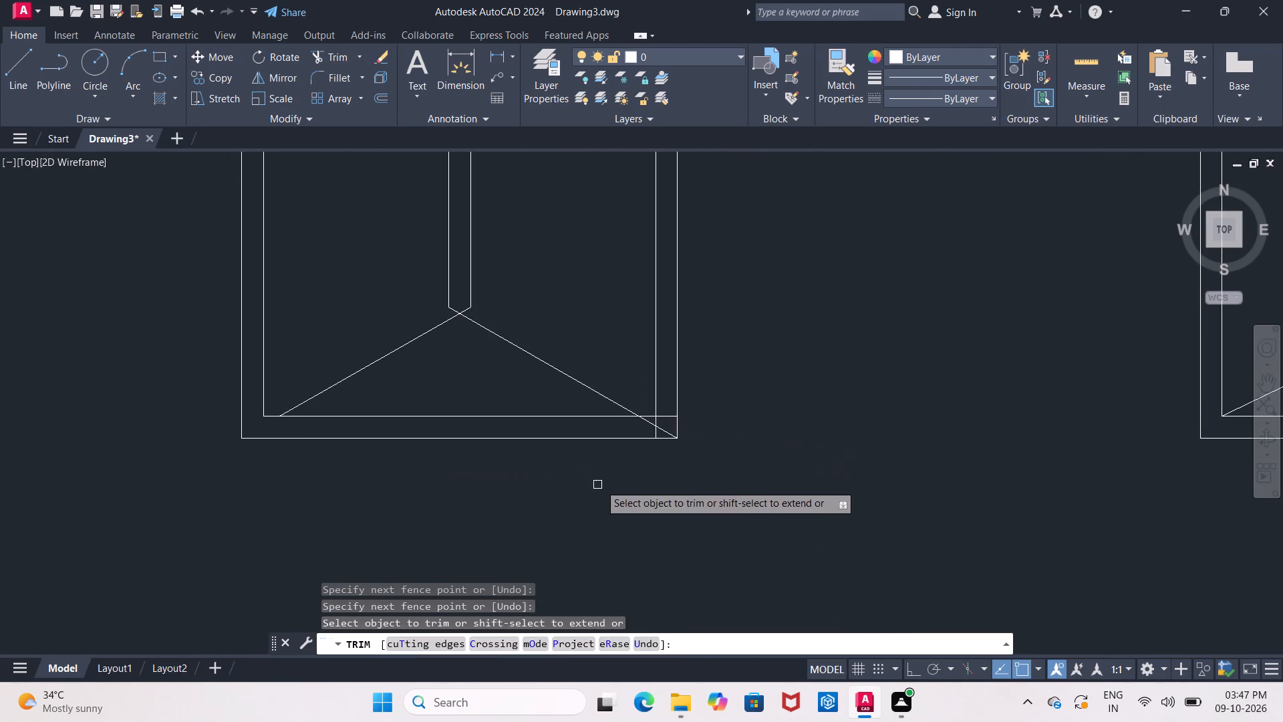
scroll(607, 473, up, 2)
middle_drag(593, 471, 572, 478)
drag(740, 302, 732, 352)
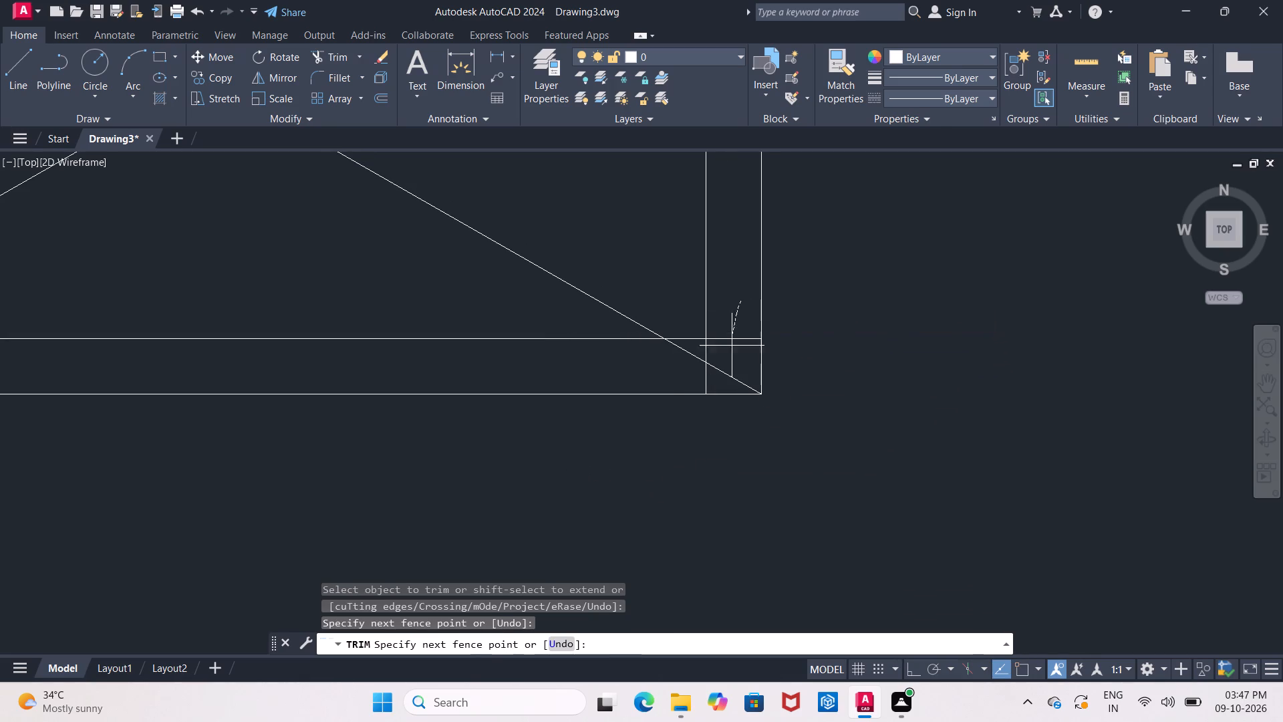
drag(732, 352, 717, 339)
scroll(715, 339, down, 3)
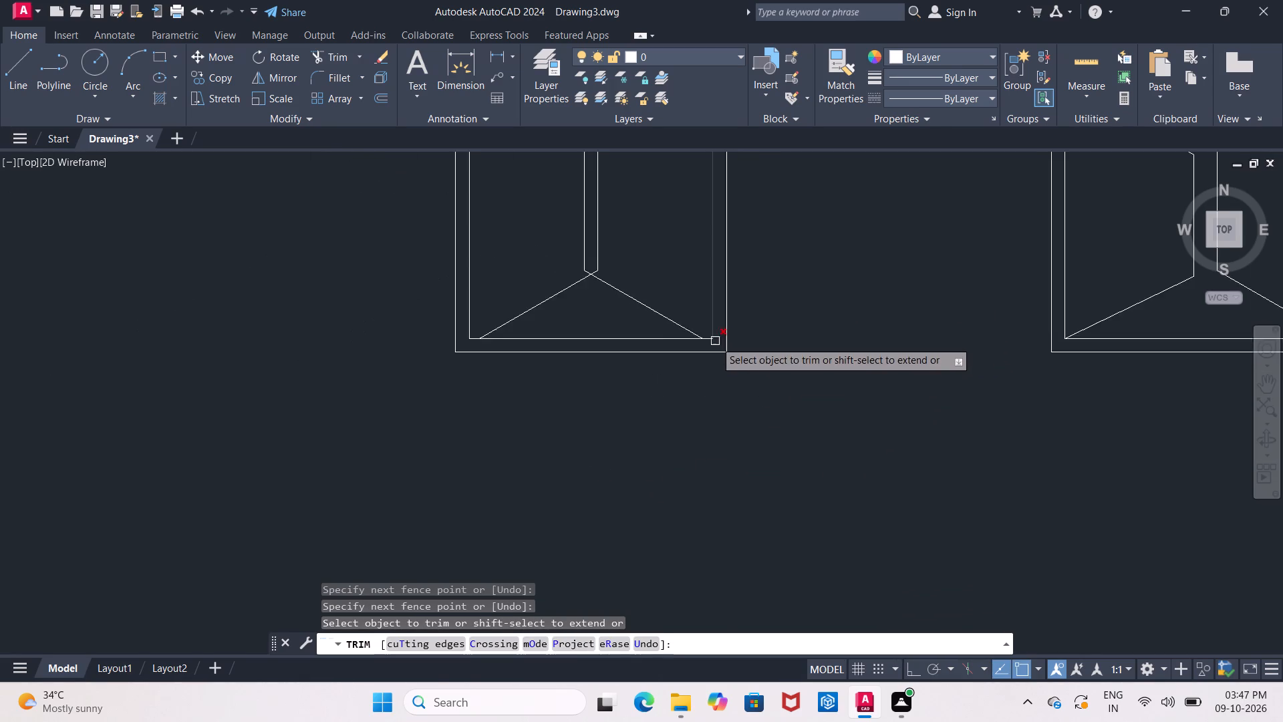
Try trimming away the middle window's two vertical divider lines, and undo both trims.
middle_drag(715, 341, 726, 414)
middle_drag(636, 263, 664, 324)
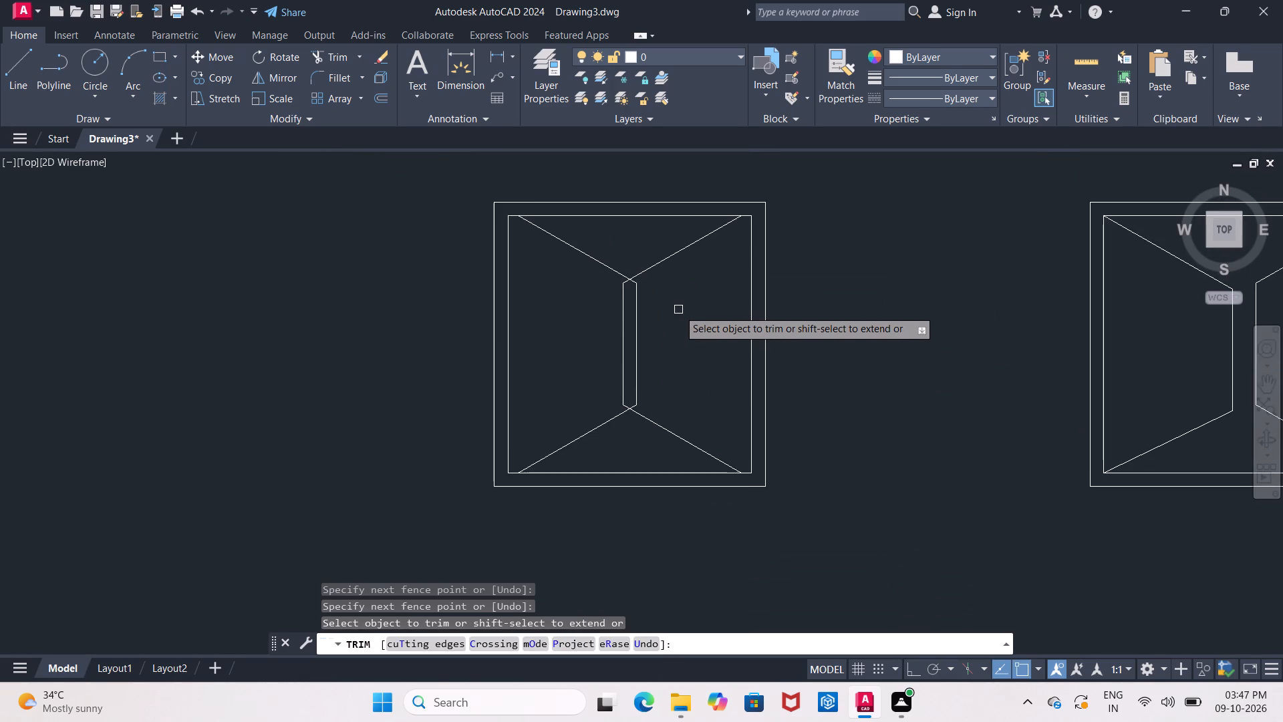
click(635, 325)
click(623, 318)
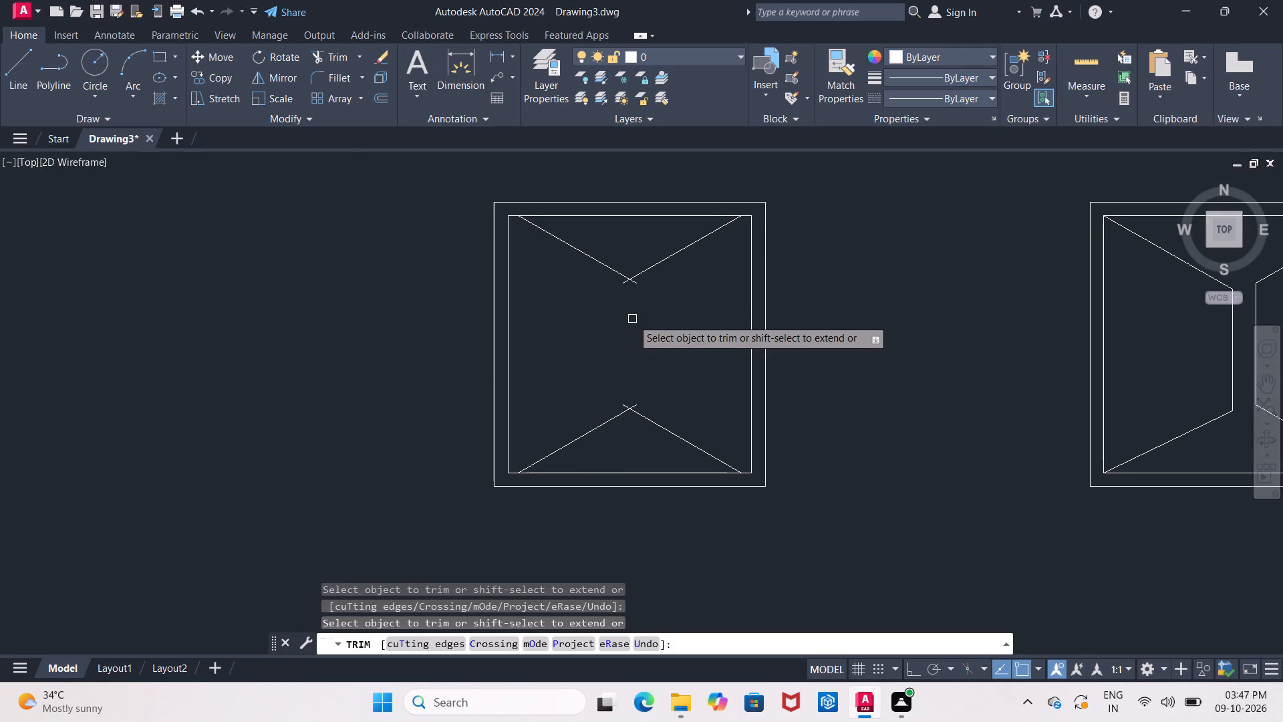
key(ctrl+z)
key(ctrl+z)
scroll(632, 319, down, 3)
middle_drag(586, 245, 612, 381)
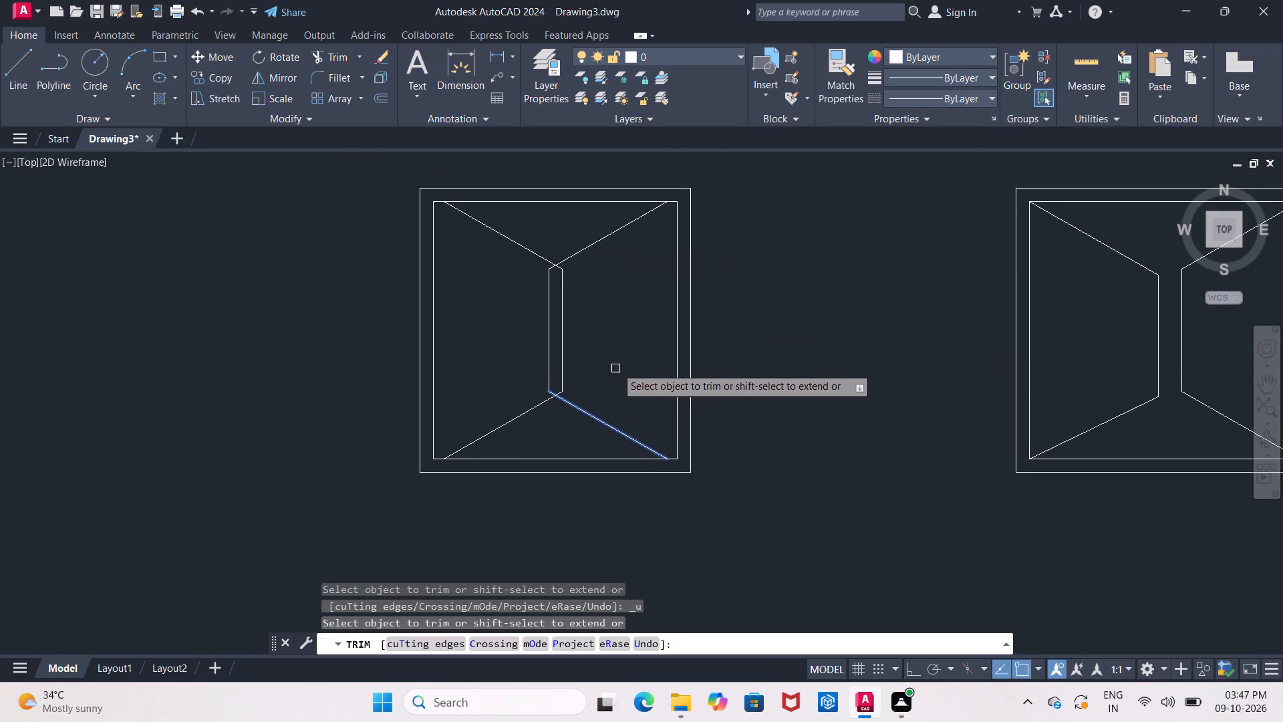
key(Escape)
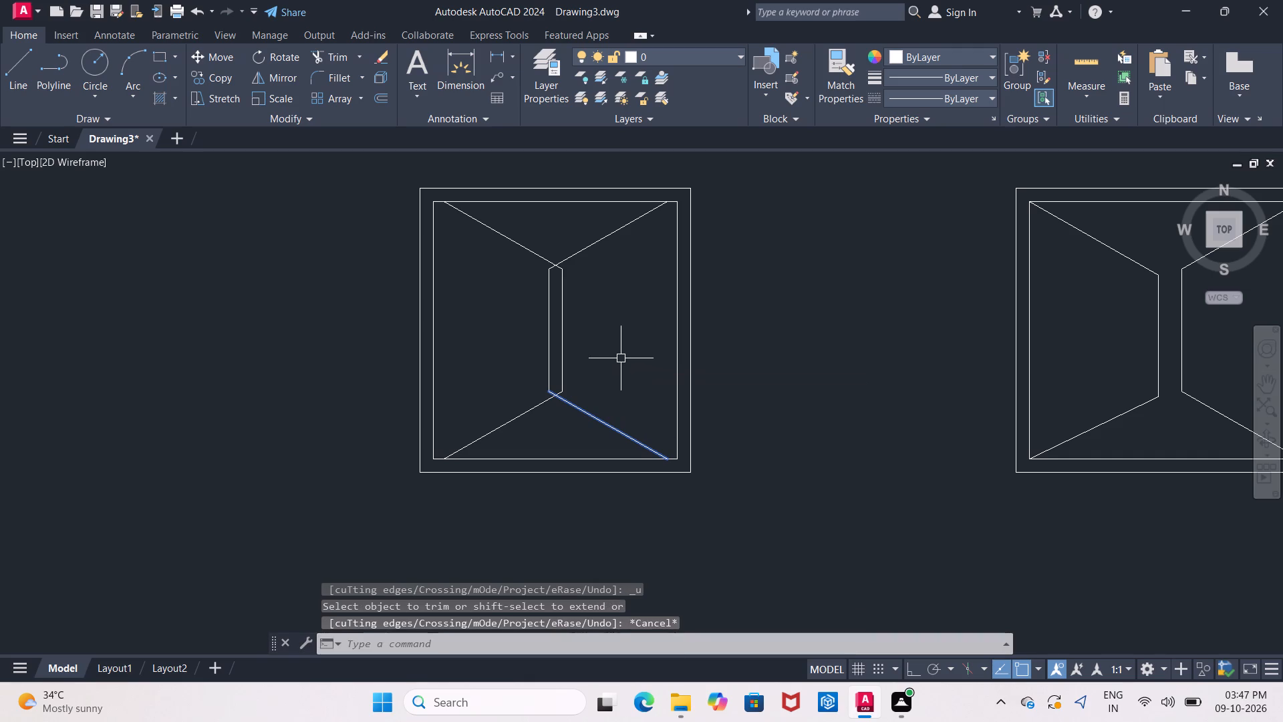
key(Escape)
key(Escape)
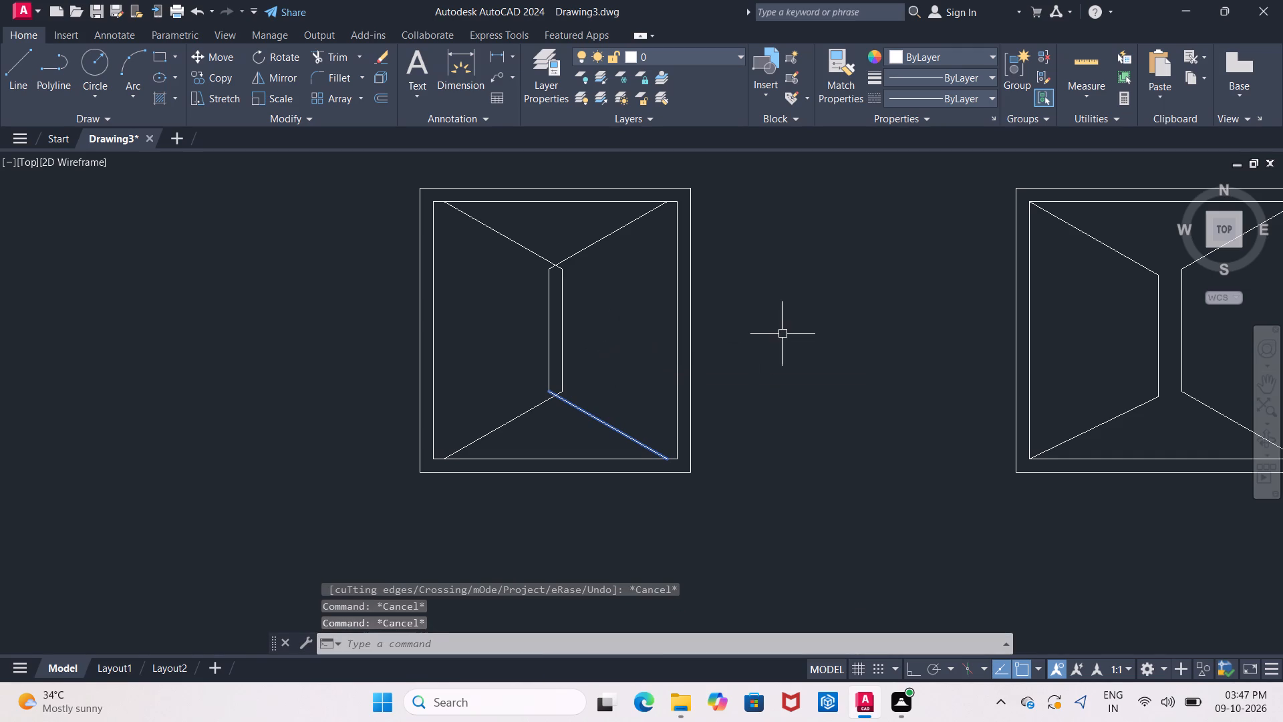
Delete the middle window's lower-right diagonal.
click(623, 431)
key(Delete)
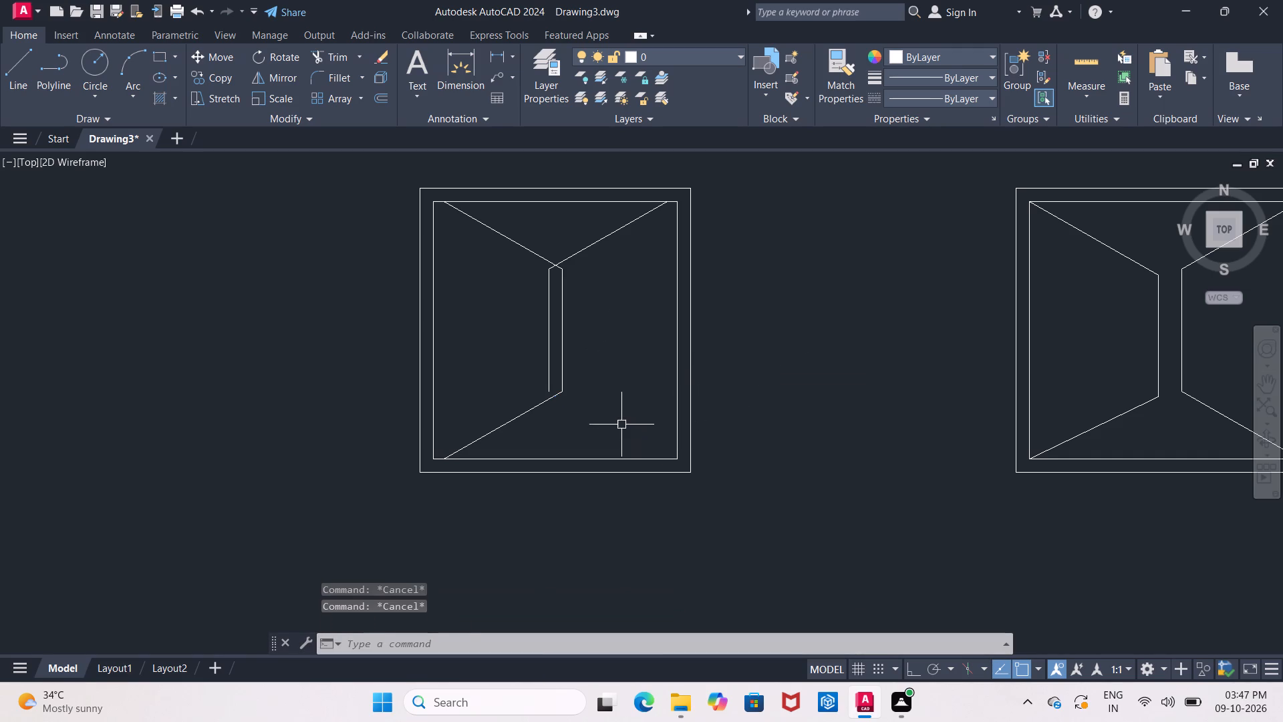
Undo the deletion of the middle window's lower-right diagonal.
key(ctrl+z)
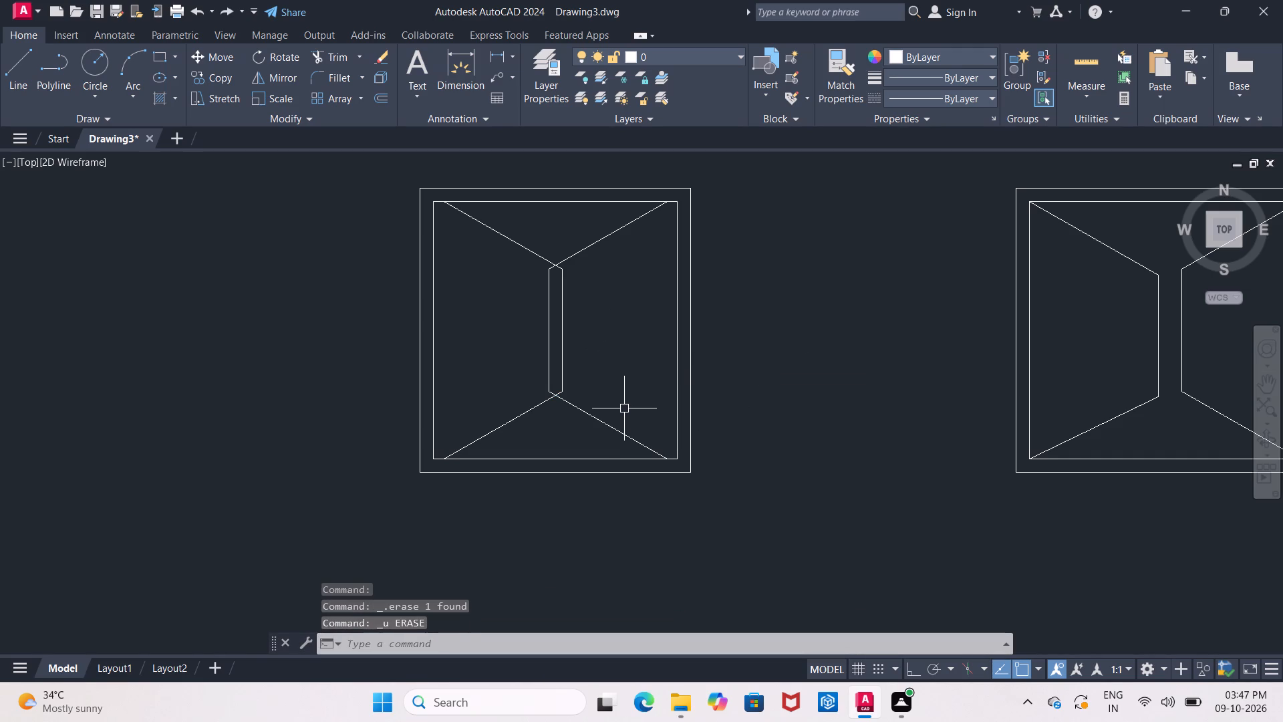
Move the middle window's two right diagonals and their connecting vertical line to the inner frame's top-right corner.
click(614, 229)
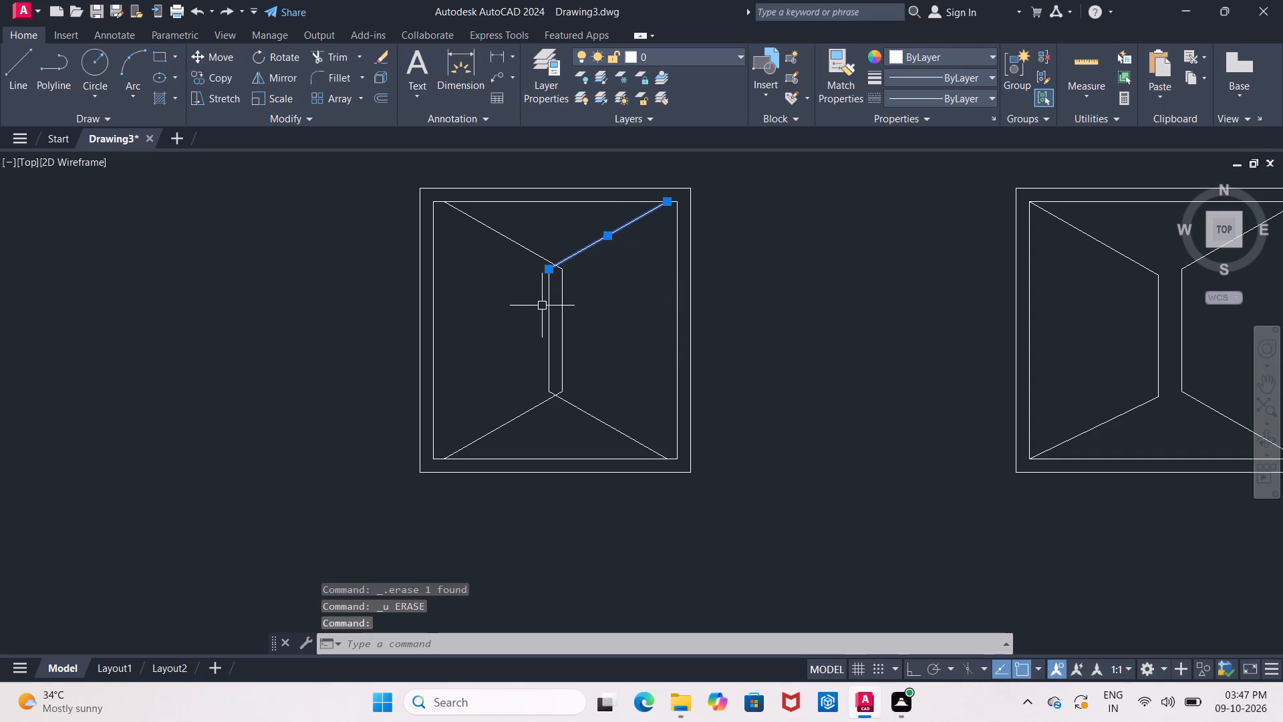
click(549, 319)
click(567, 404)
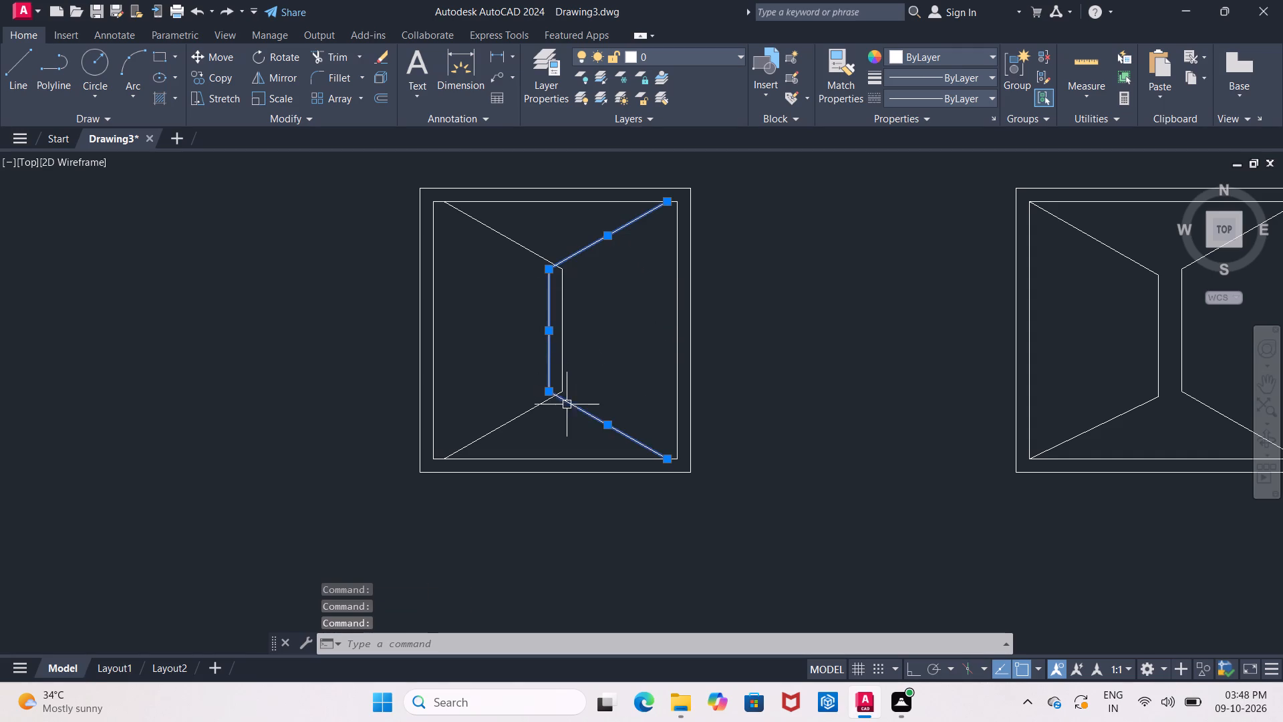
middle_drag(610, 338, 546, 396)
click(222, 59)
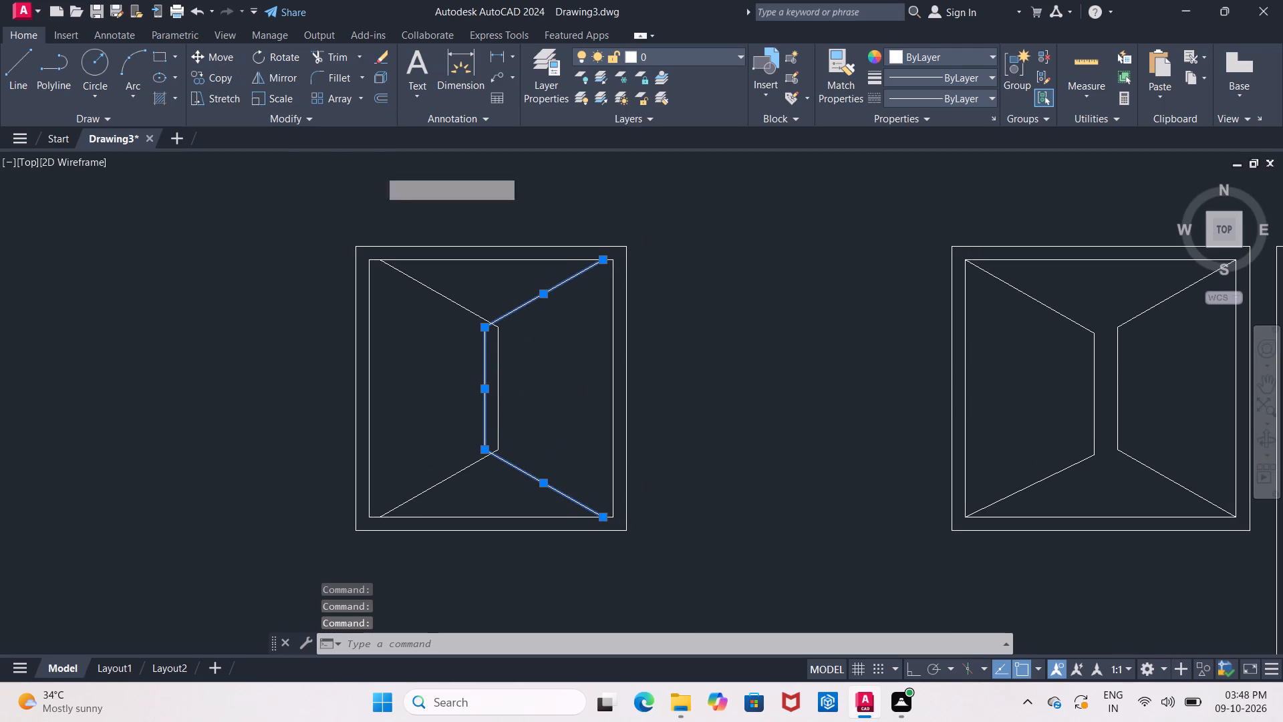
middle_drag(506, 292, 407, 299)
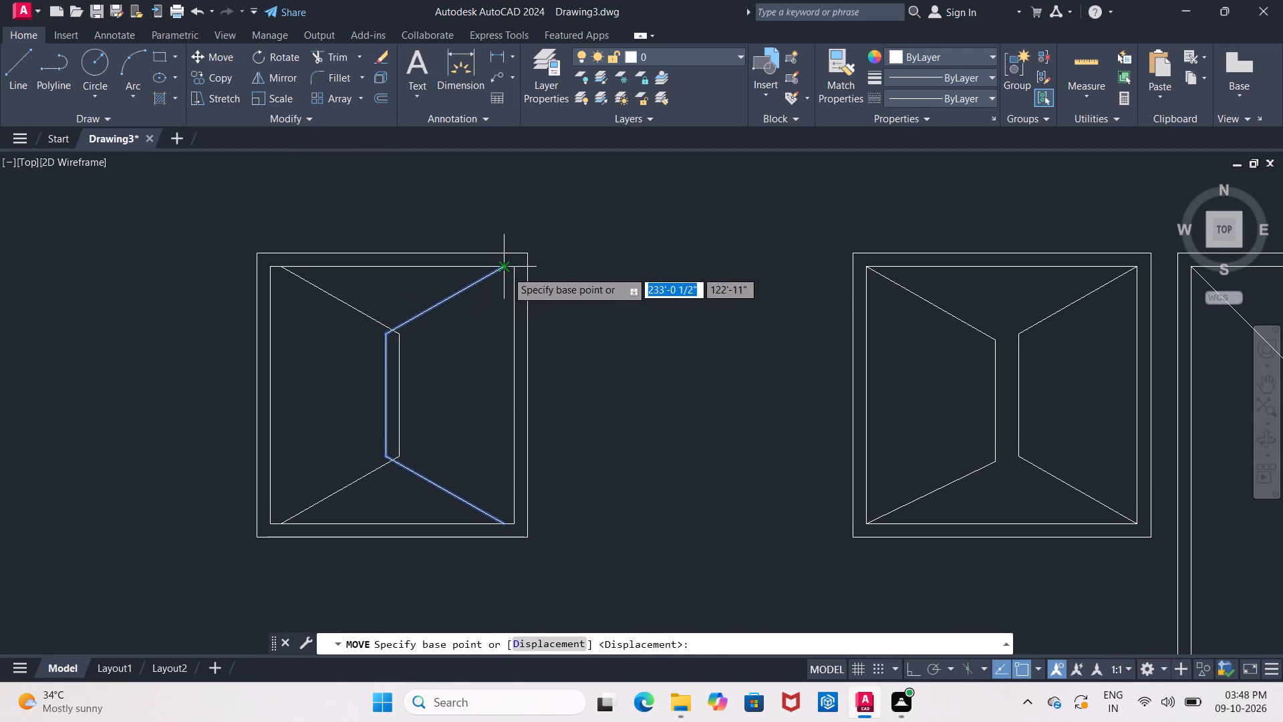
click(507, 271)
click(514, 269)
Move the middle window's two left diagonals and their connecting vertical line to the inner frame's top-left corner.
middle_drag(477, 336, 555, 345)
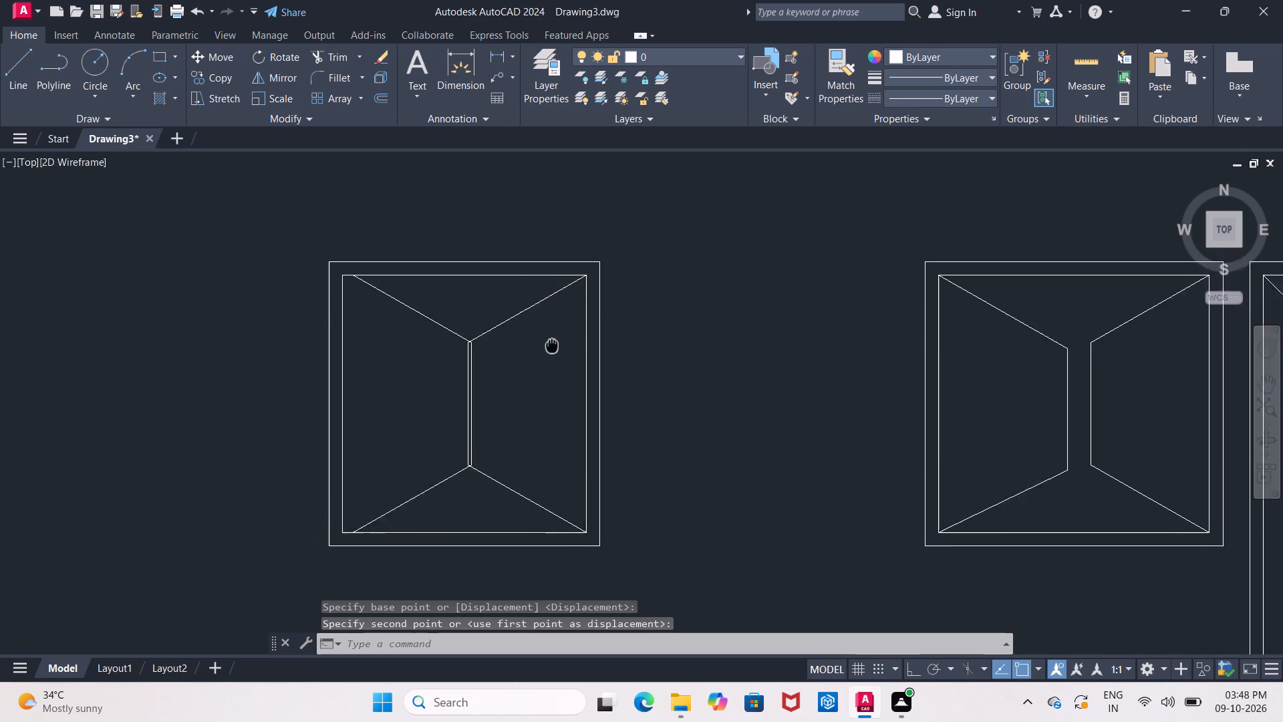
middle_drag(555, 345, 593, 344)
scroll(470, 293, up, 1)
middle_click(470, 293)
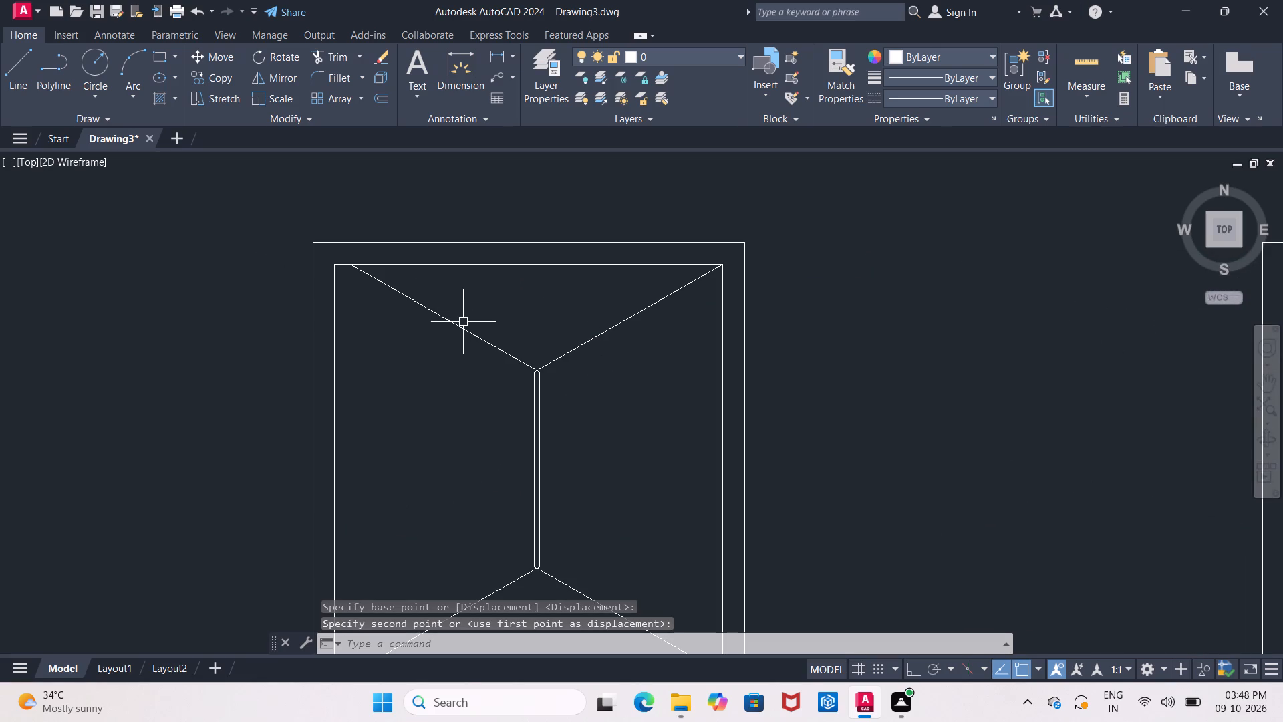
click(462, 323)
click(538, 433)
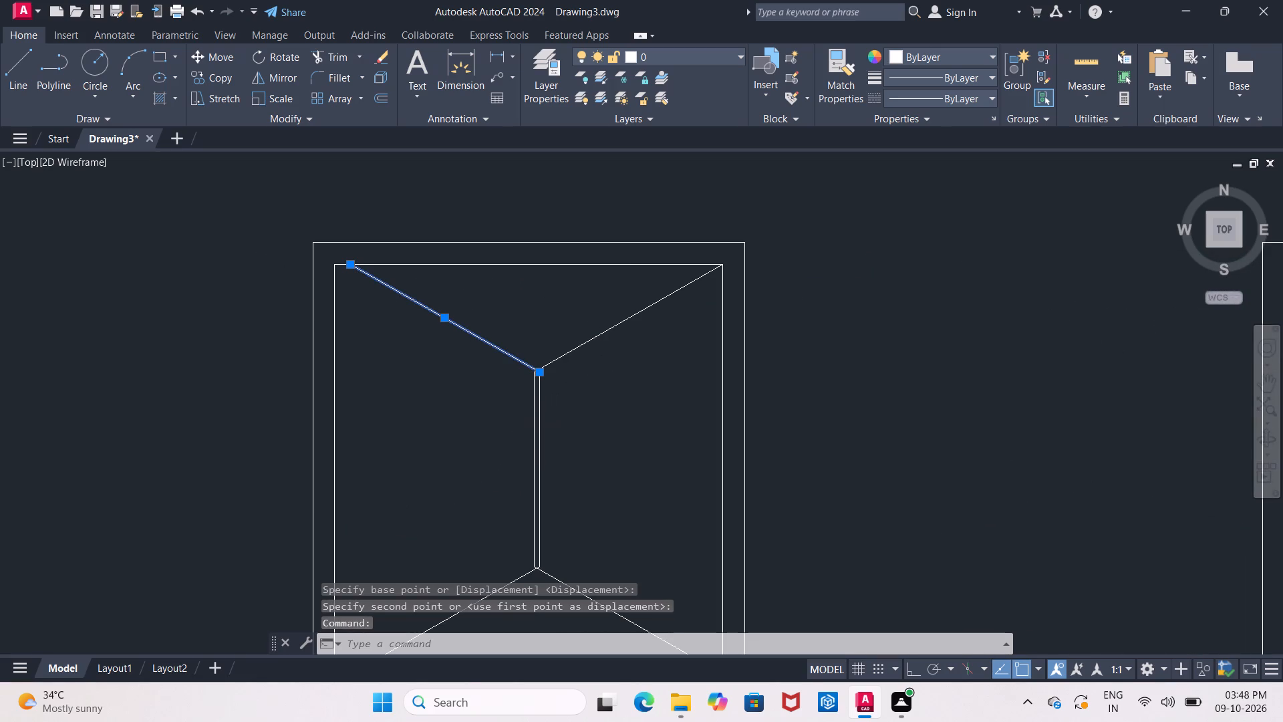
middle_drag(557, 442, 589, 319)
click(524, 469)
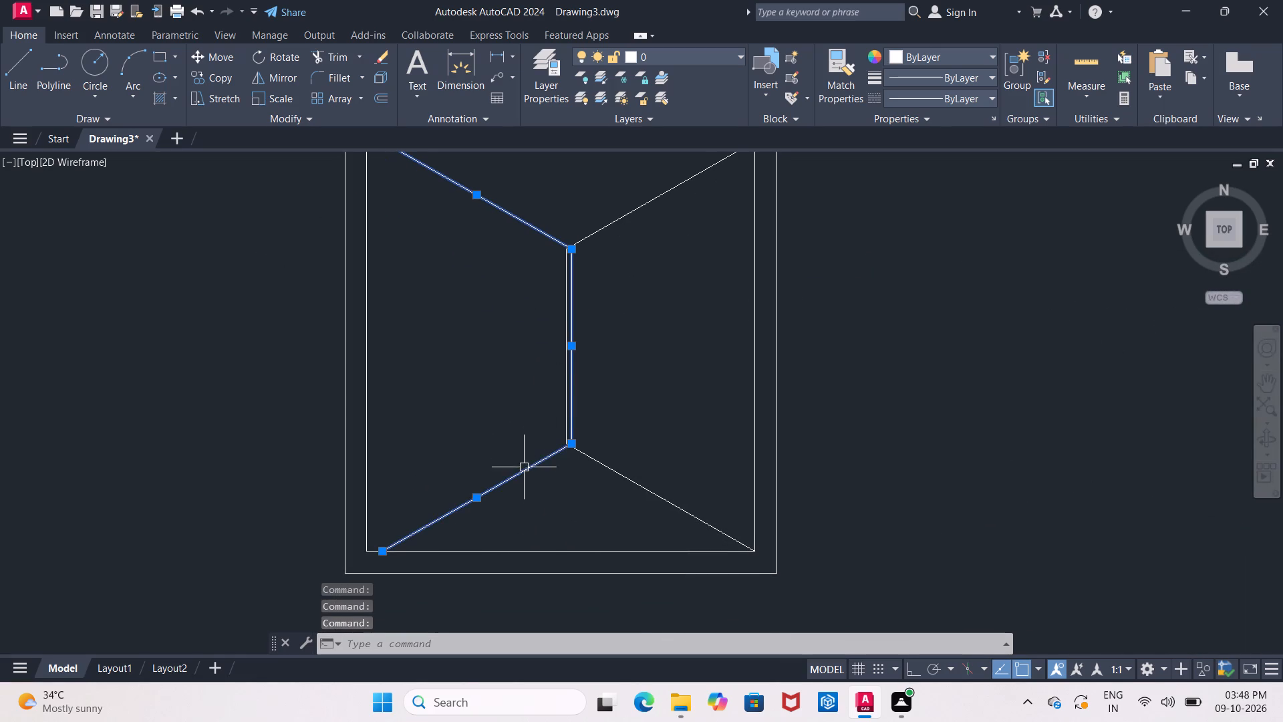
middle_drag(496, 381, 498, 493)
click(216, 58)
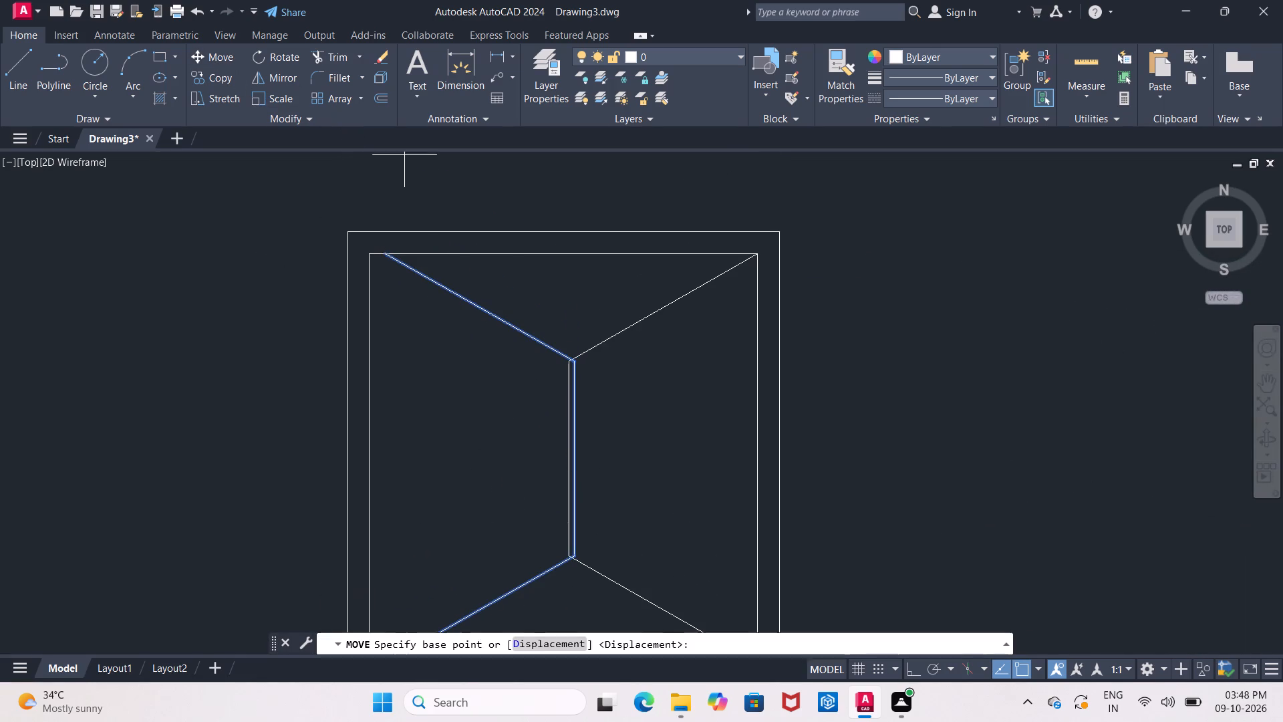
scroll(395, 251, up, 1)
click(381, 257)
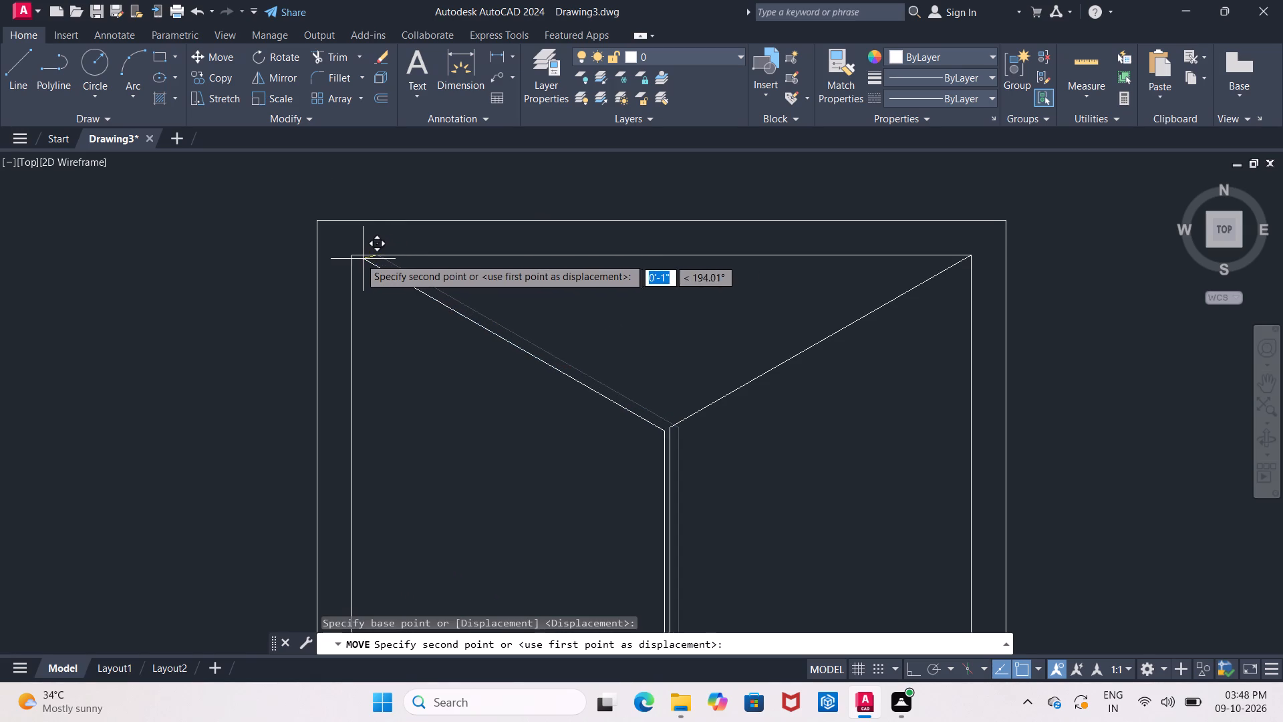
click(355, 256)
Trim the overlapping inner frame lines and the diagonal's end at the leftmost window's top-left corner.
scroll(355, 256, down, 3)
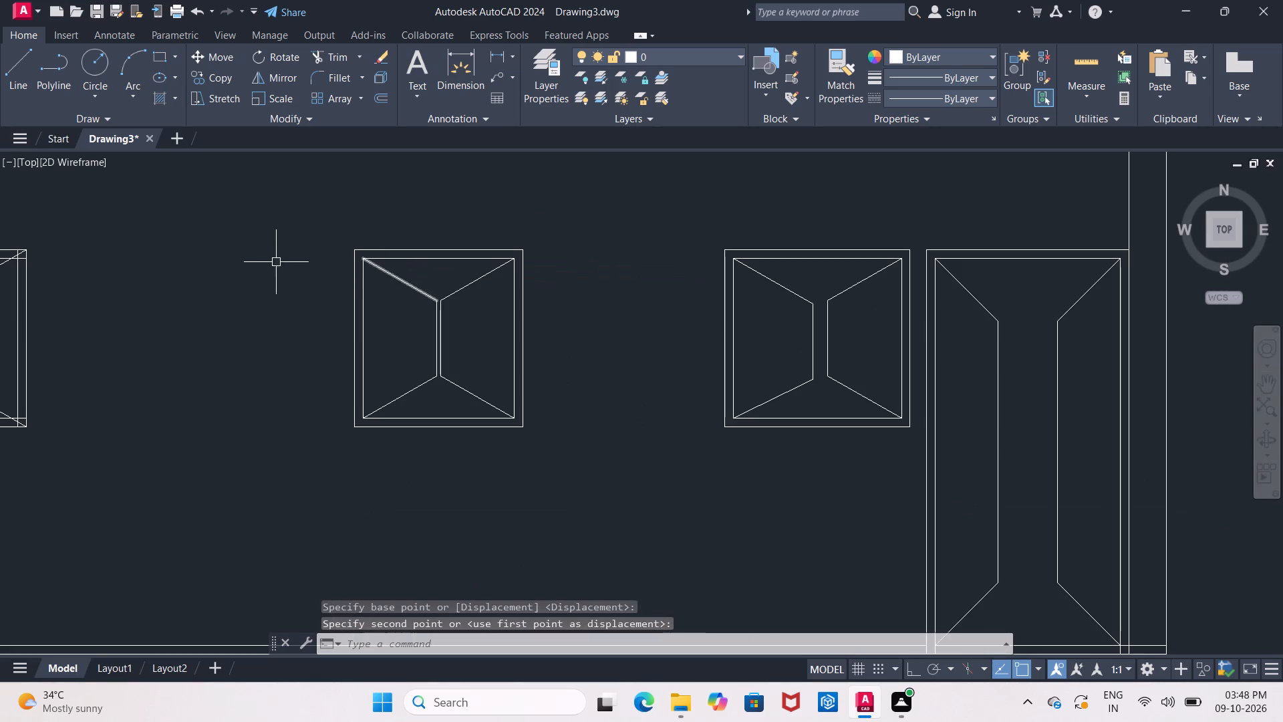
middle_drag(262, 265, 599, 297)
middle_drag(440, 284, 571, 274)
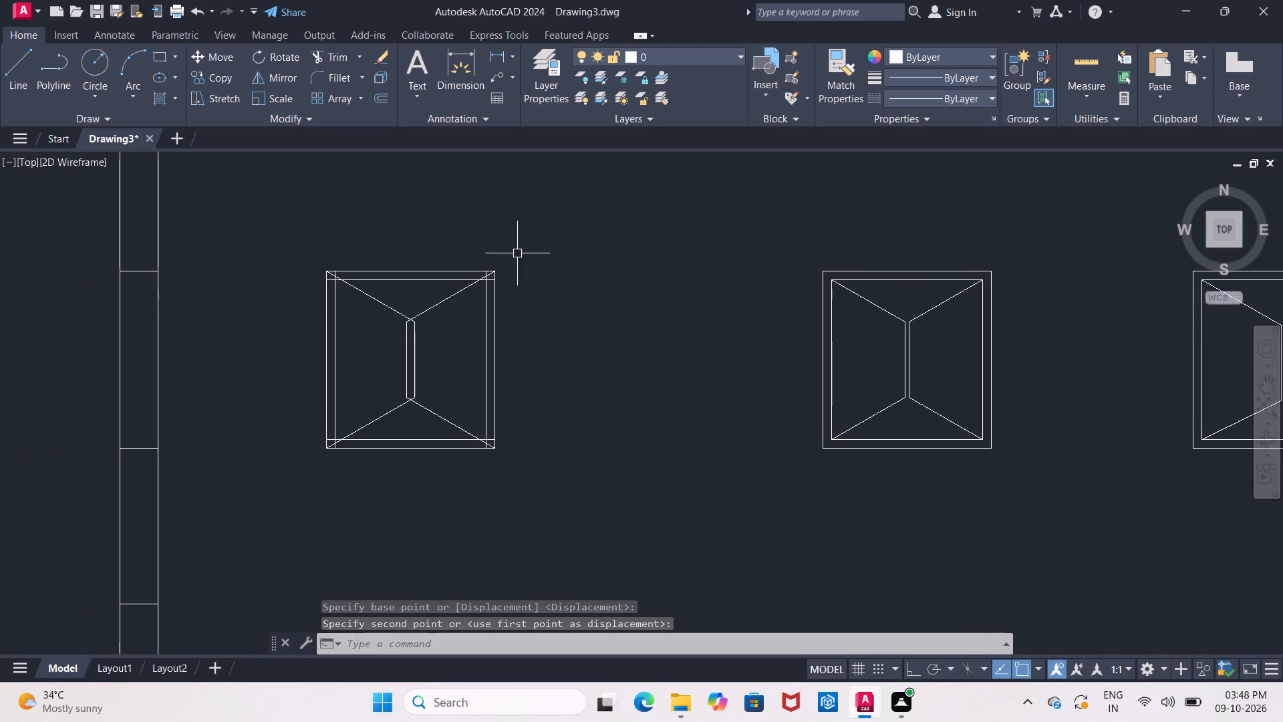
scroll(505, 248, up, 2)
middle_drag(505, 248, 532, 216)
key(Escape)
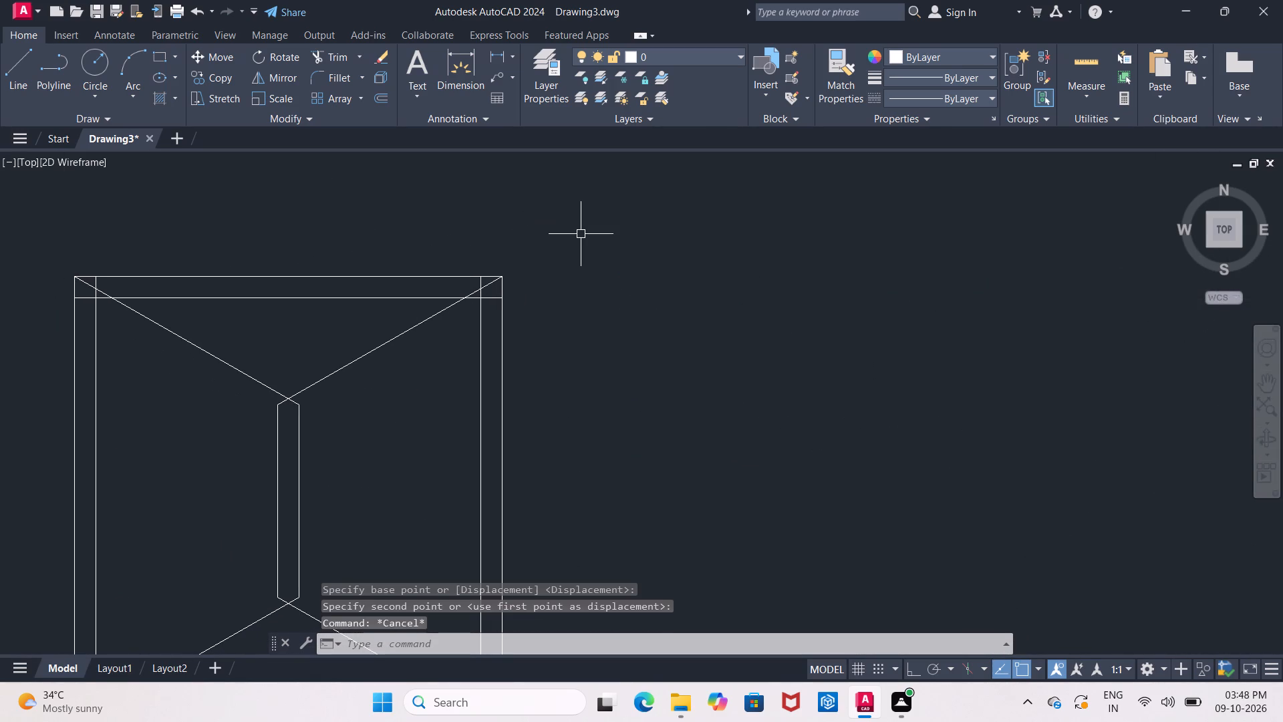
key(t)
key(r)
key(Return)
key(Return)
middle_drag(334, 242, 486, 244)
scroll(287, 285, up, 2)
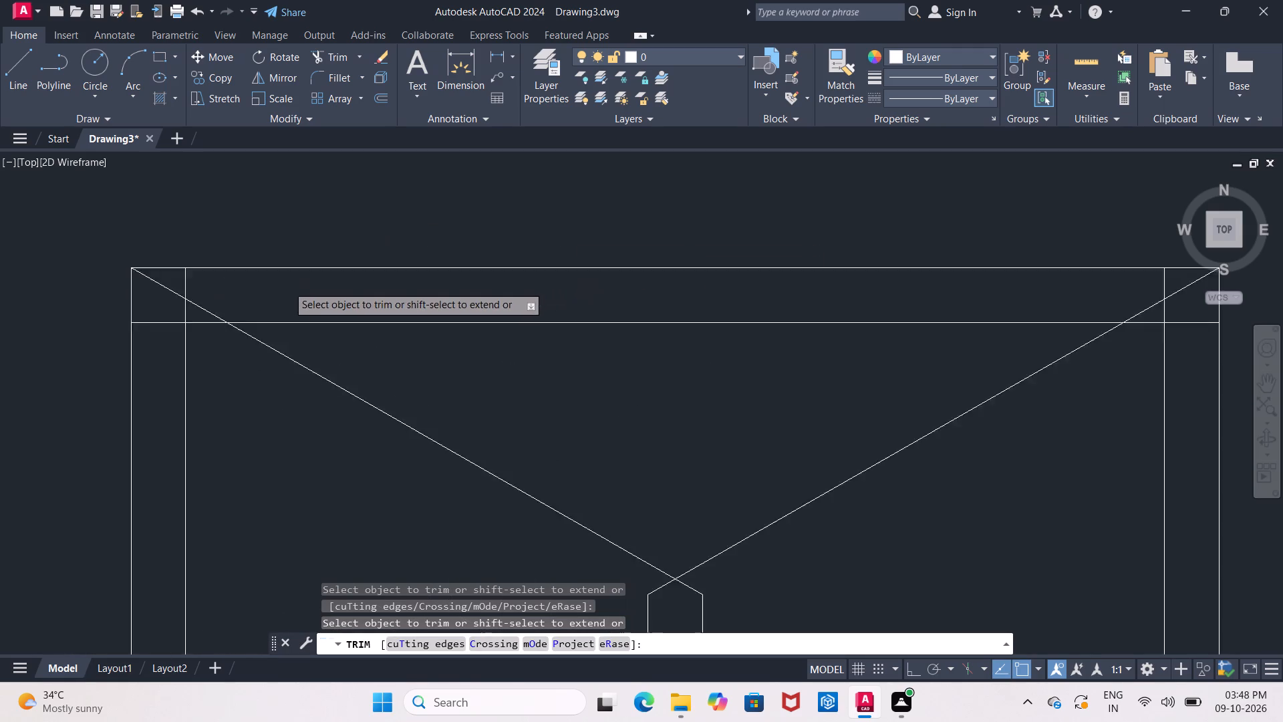
scroll(287, 285, up, 1)
middle_drag(289, 285, 515, 283)
scroll(516, 282, down, 1)
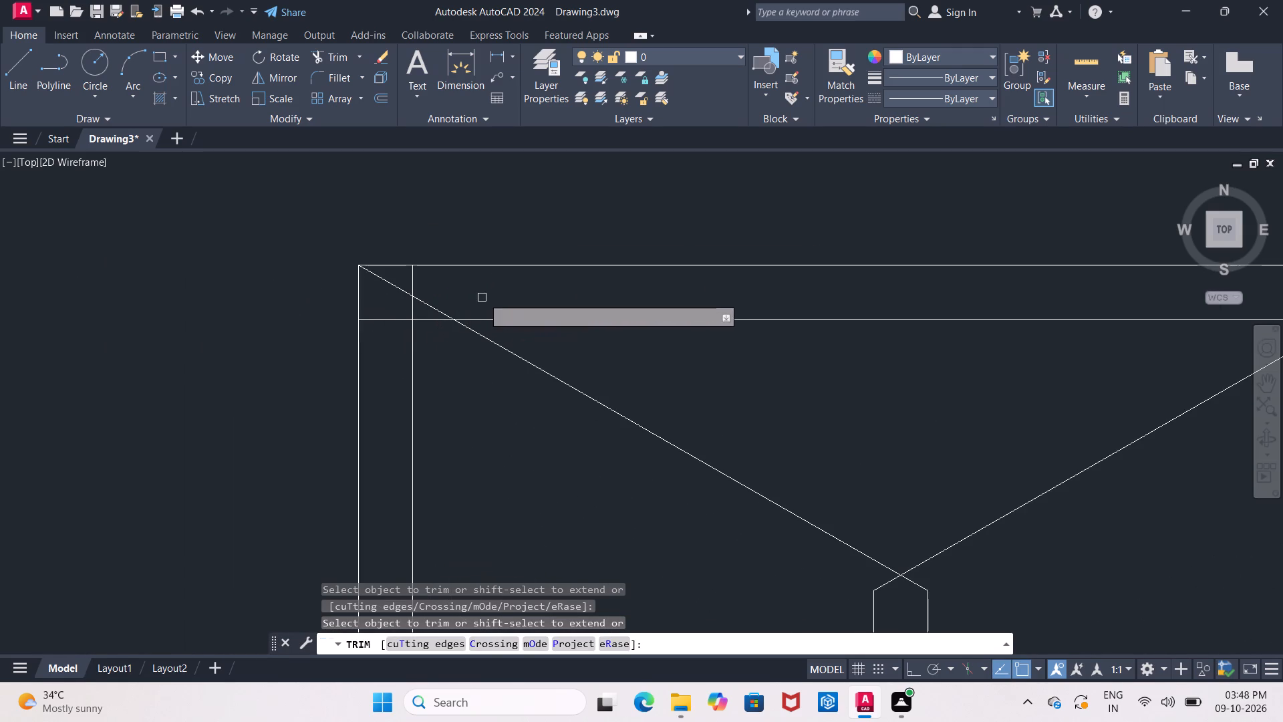
drag(490, 283, 424, 295)
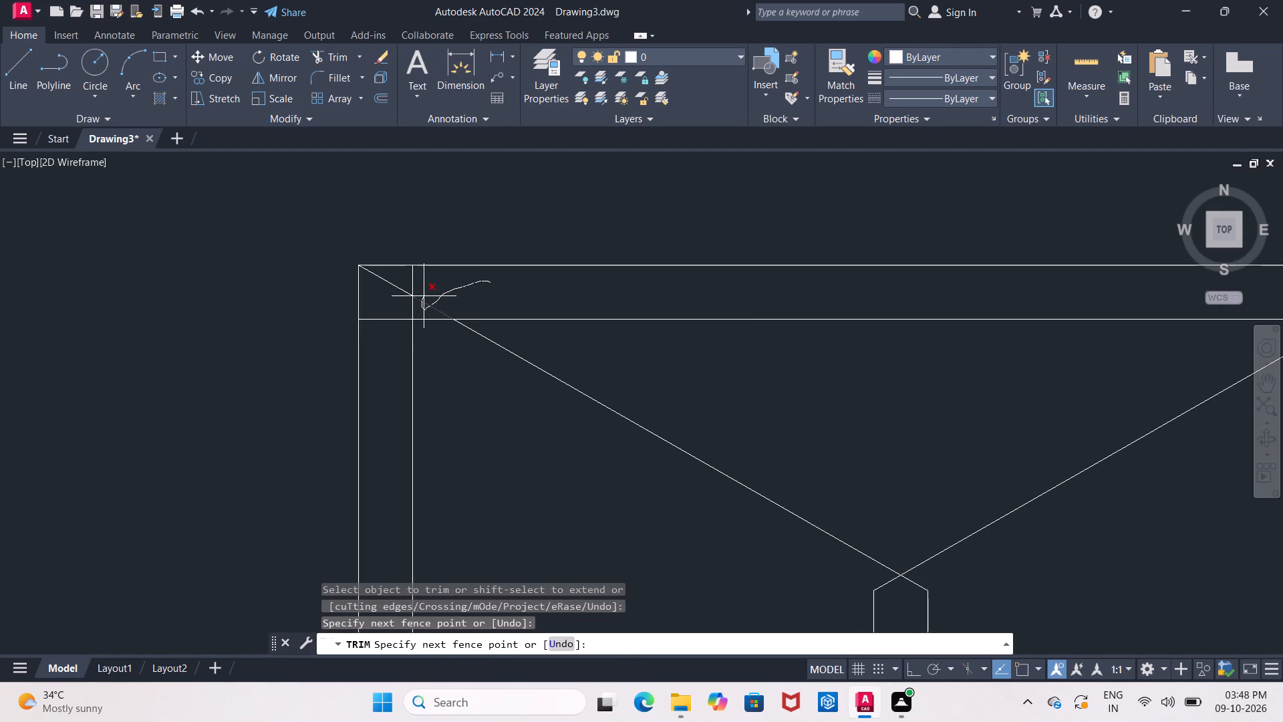
drag(424, 295, 399, 314)
drag(399, 314, 416, 310)
Trim the overlapping inner frame lines and the diagonal's end at the leftmost window's top-right corner.
scroll(427, 293, down, 2)
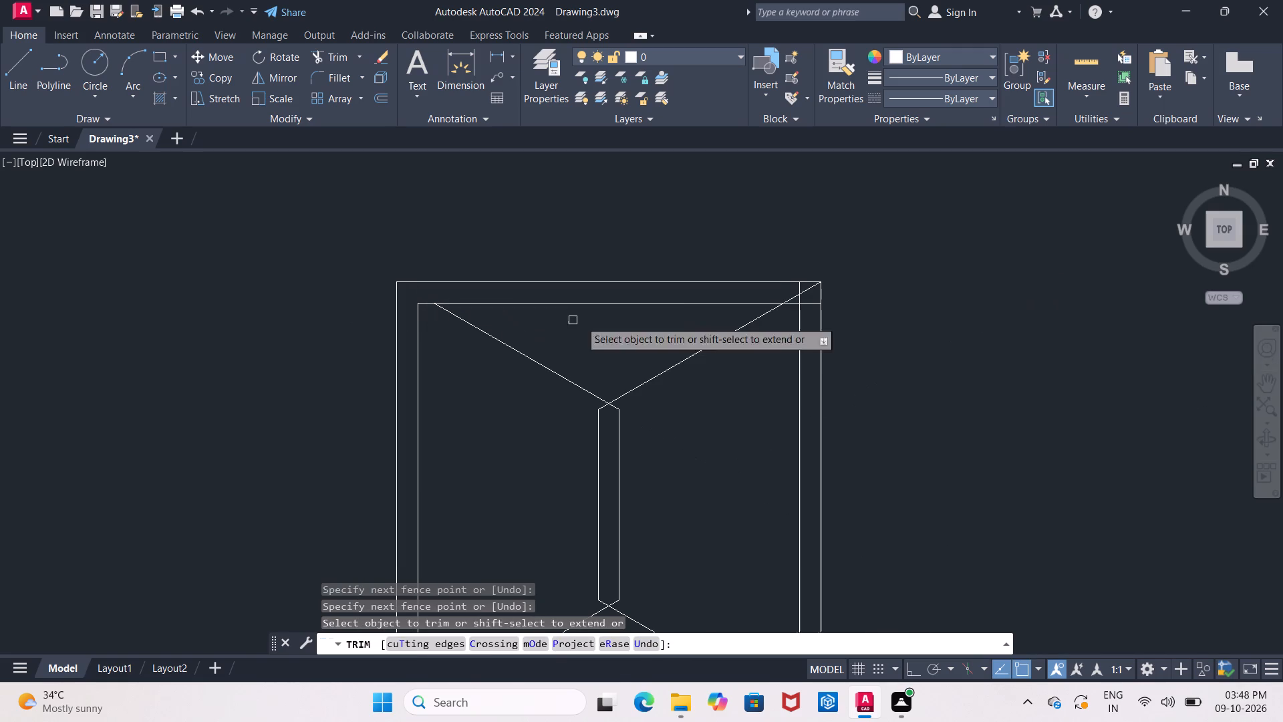
scroll(809, 295, up, 2)
middle_drag(785, 285, 742, 283)
drag(665, 274, 727, 277)
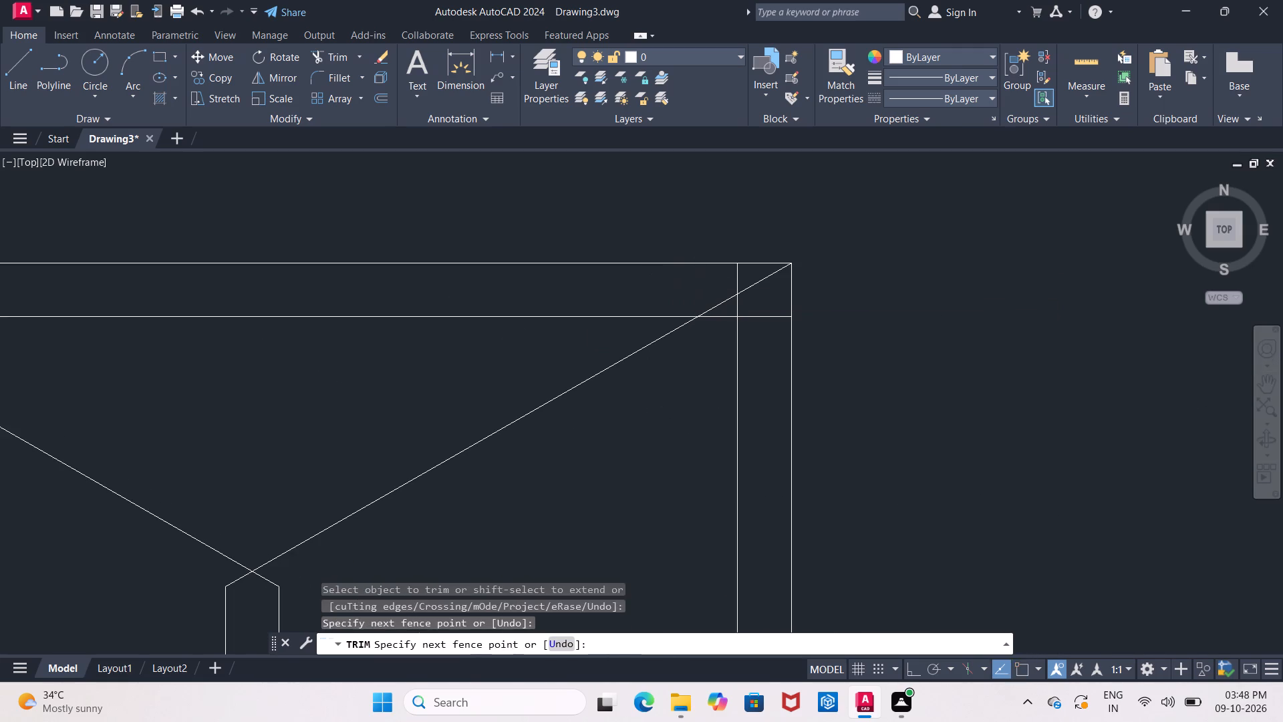
drag(747, 276, 754, 272)
click(669, 281)
drag(676, 279, 747, 286)
drag(747, 286, 720, 299)
Trim the overlapping inner frame lines and the diagonal's end at the leftmost window's bottom-right corner.
scroll(720, 299, down, 4)
scroll(726, 469, up, 5)
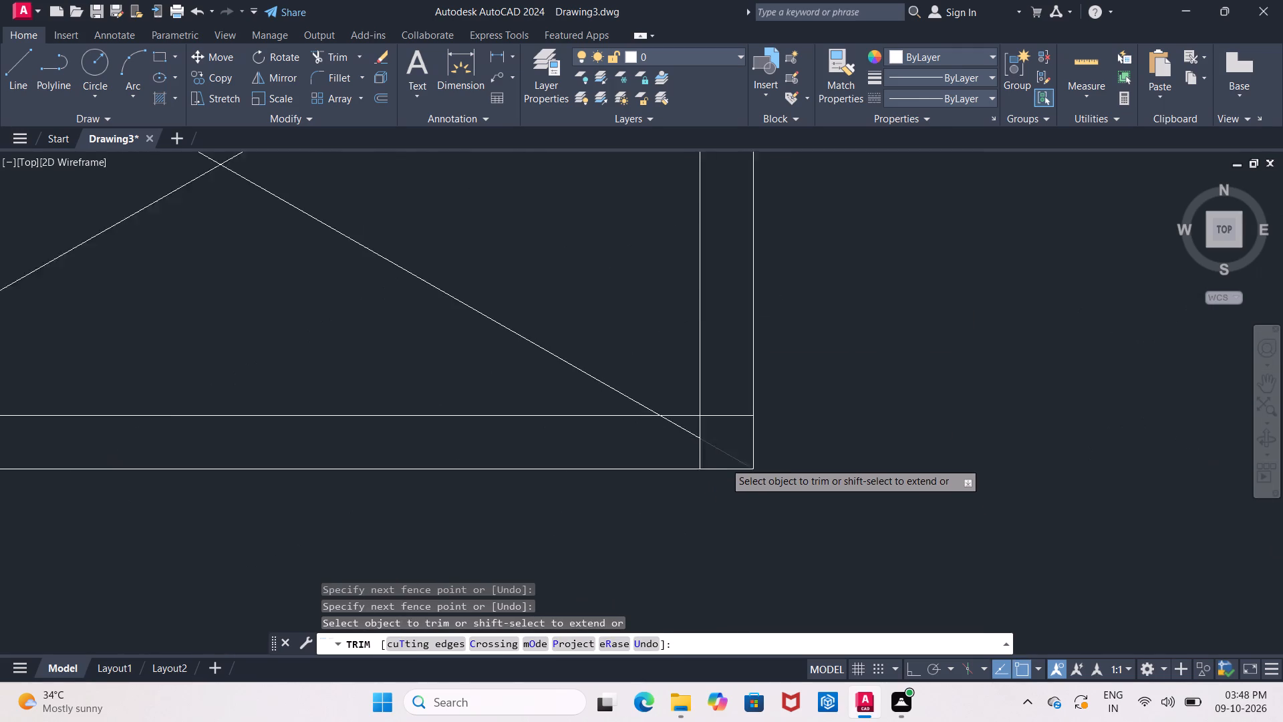
drag(748, 356, 678, 452)
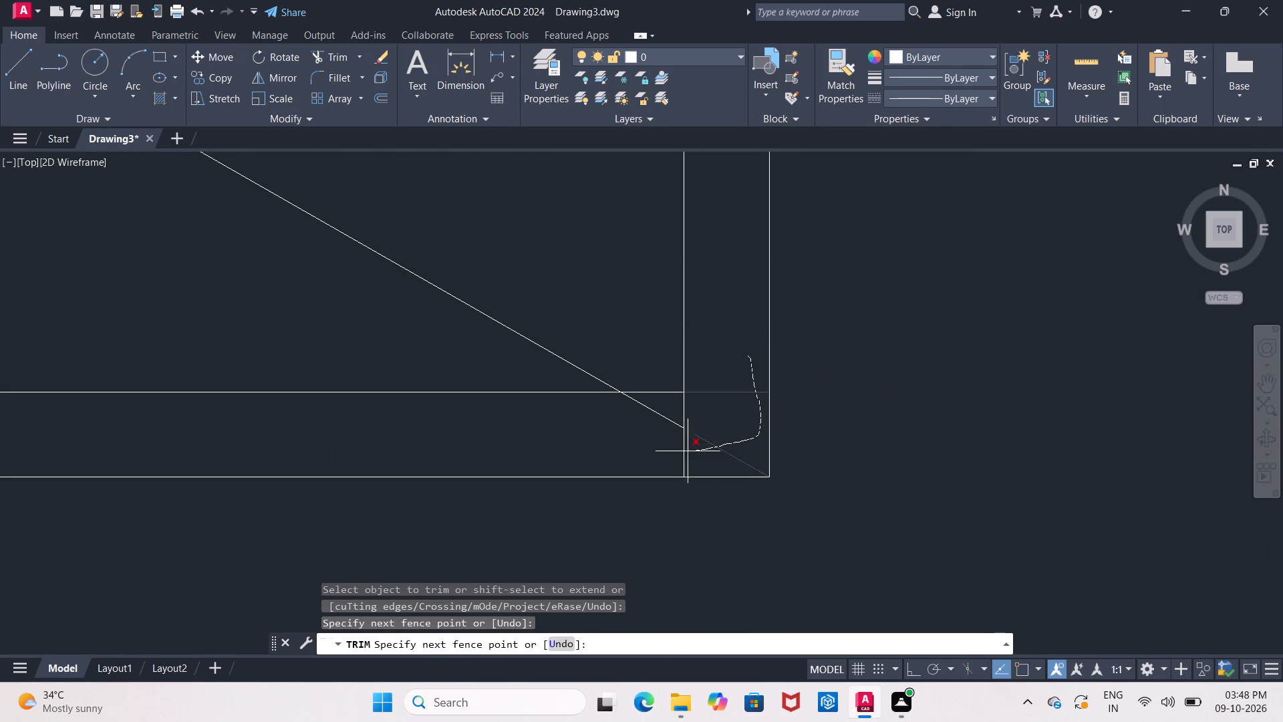
drag(678, 452, 700, 408)
Trim the overlapping inner frame lines and the diagonal's end at the leftmost window's bottom-left corner.
scroll(700, 408, down, 3)
scroll(341, 402, up, 3)
drag(218, 352, 255, 463)
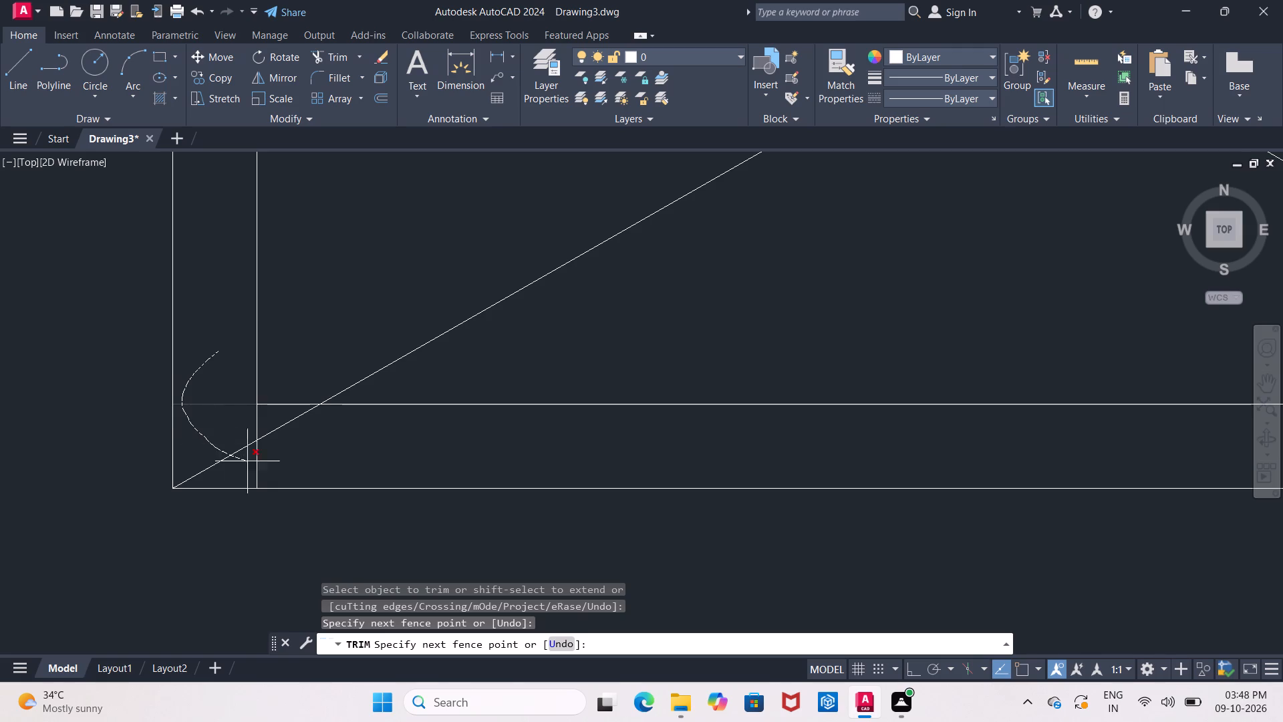
drag(255, 463, 237, 407)
scroll(243, 386, down, 4)
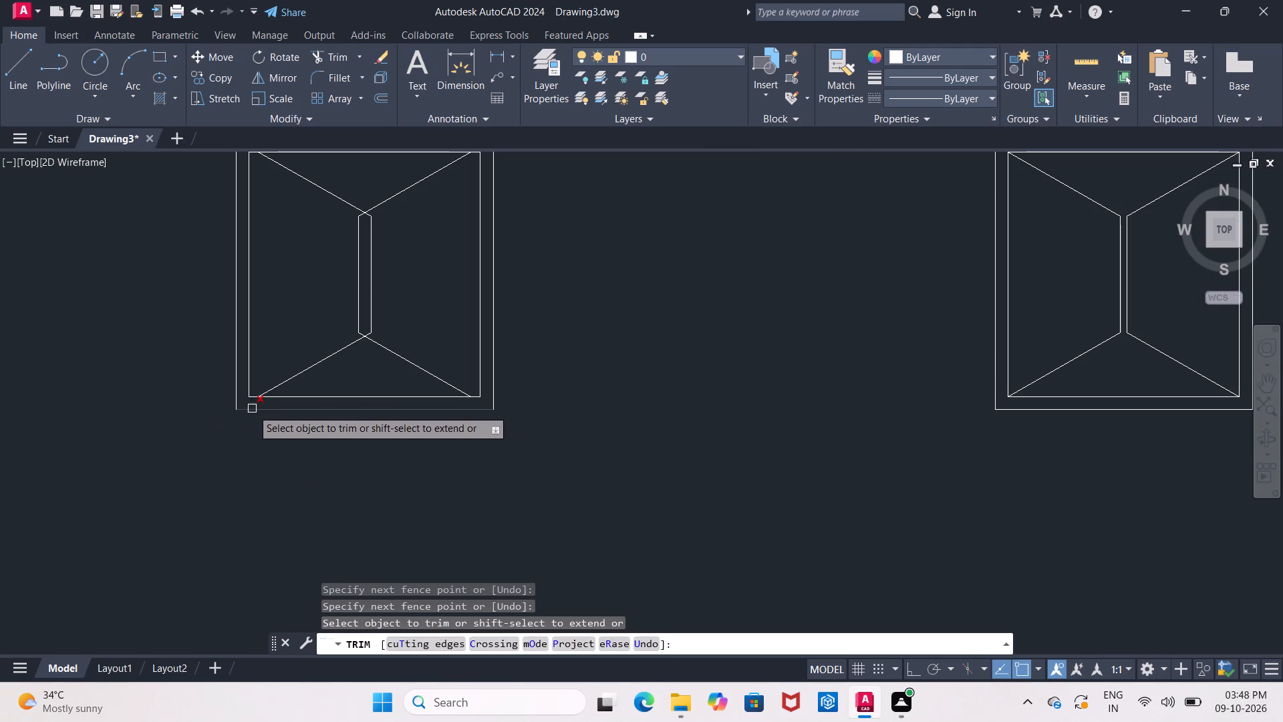
middle_drag(440, 294, 493, 374)
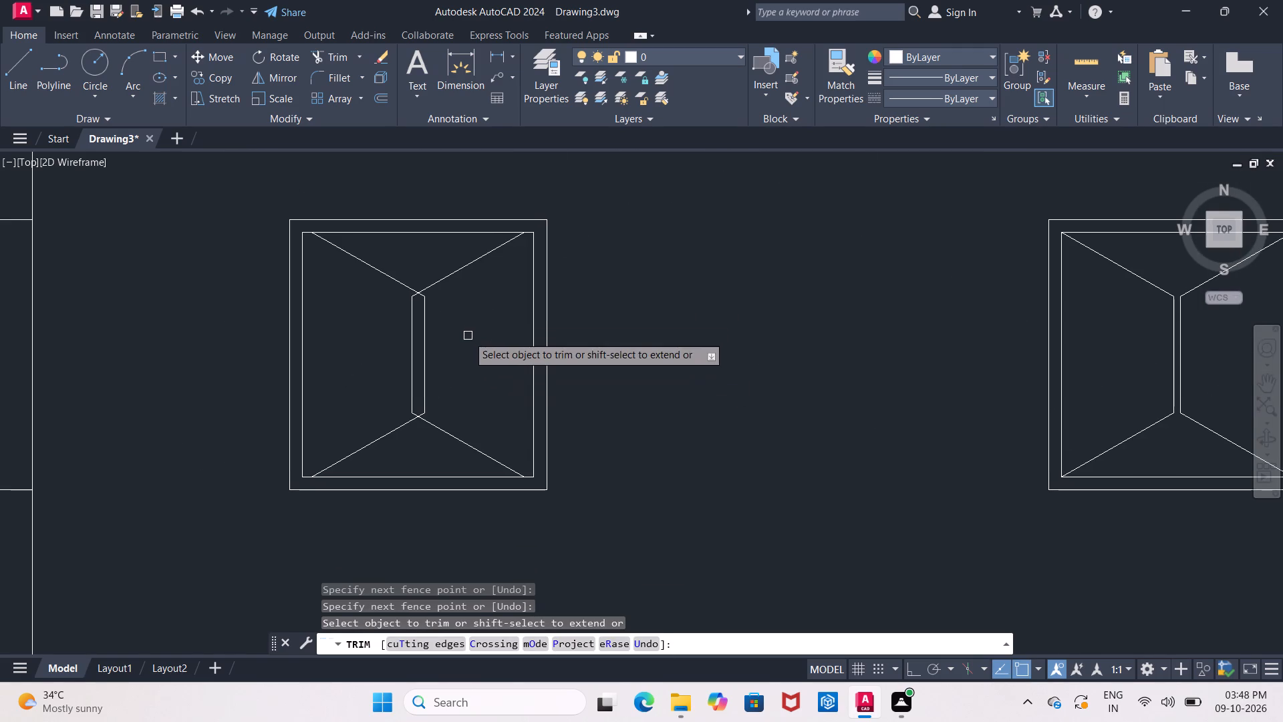
key(Escape)
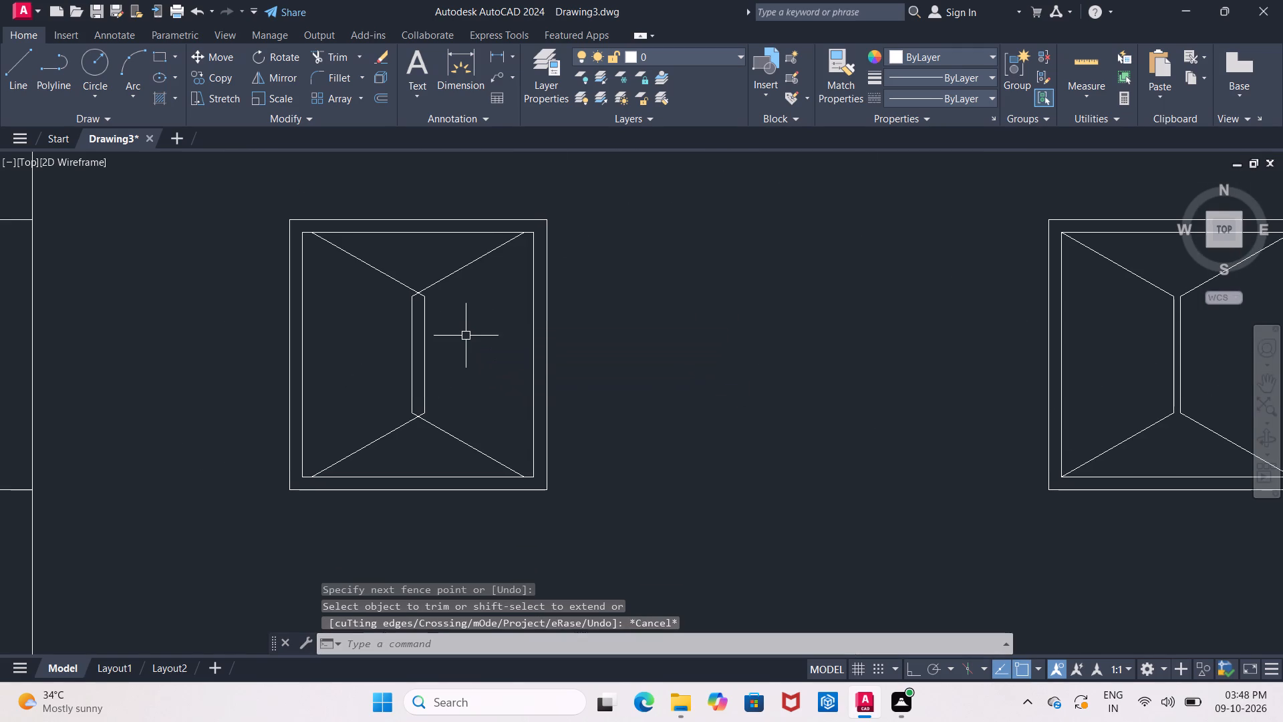
Move the leftmost window's two right diagonals and their connecting vertical line 1 1/2" to the inner frame's top-right corner.
click(468, 265)
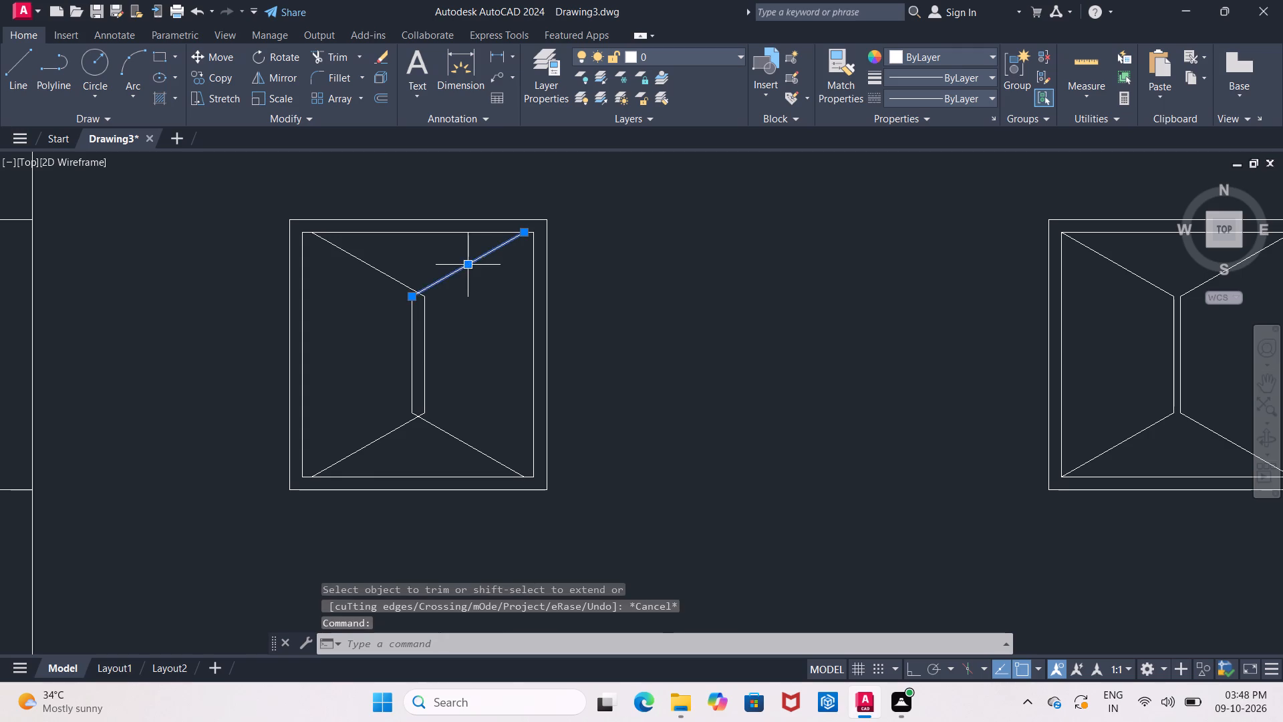
click(408, 334)
click(454, 438)
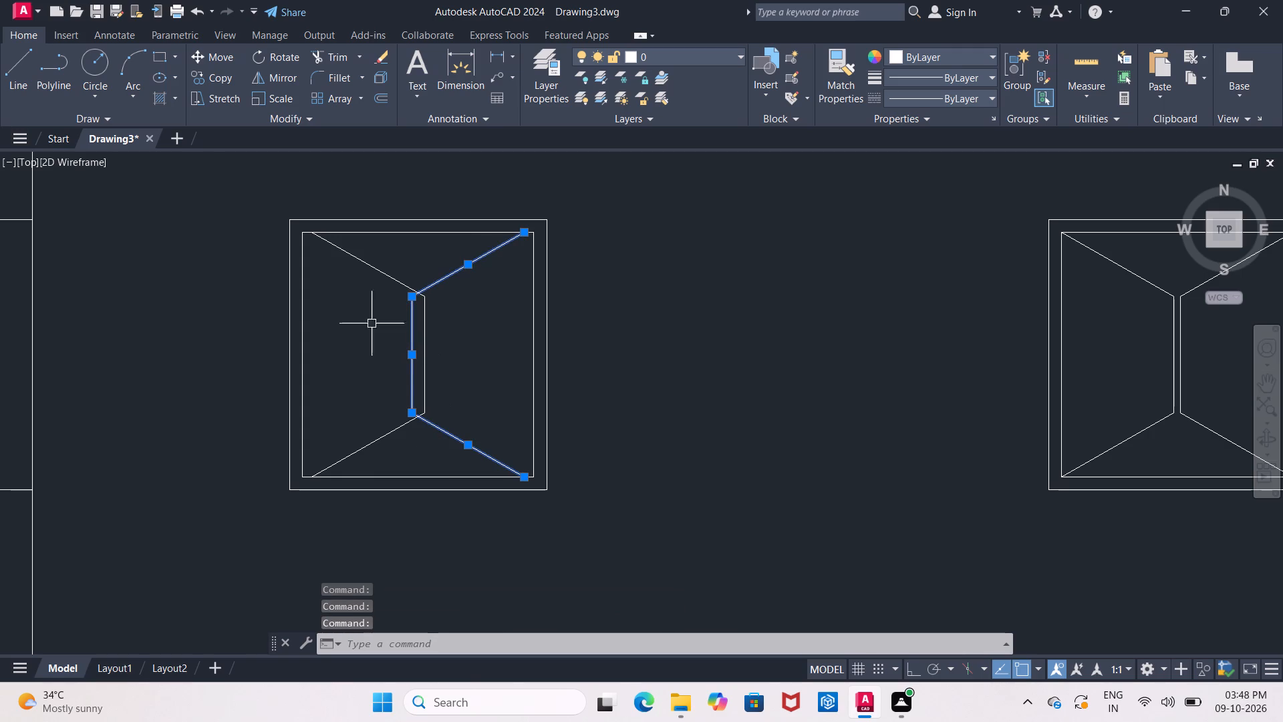
click(214, 61)
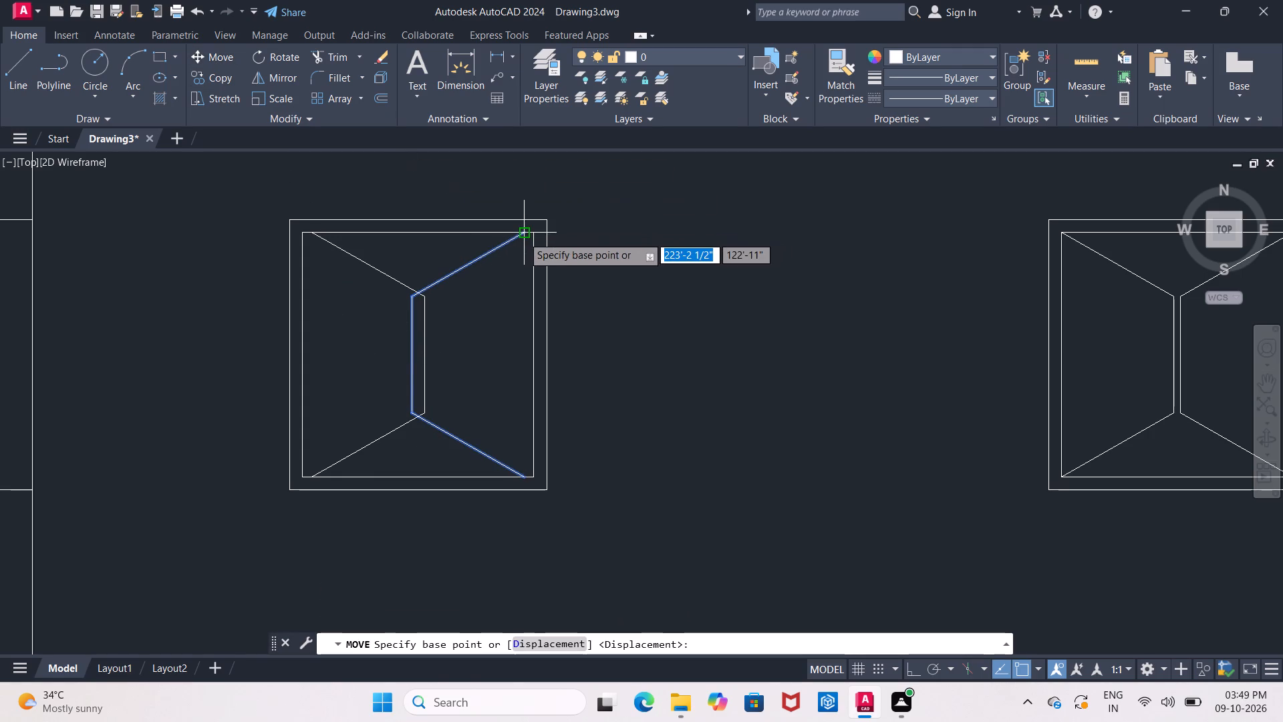
click(523, 236)
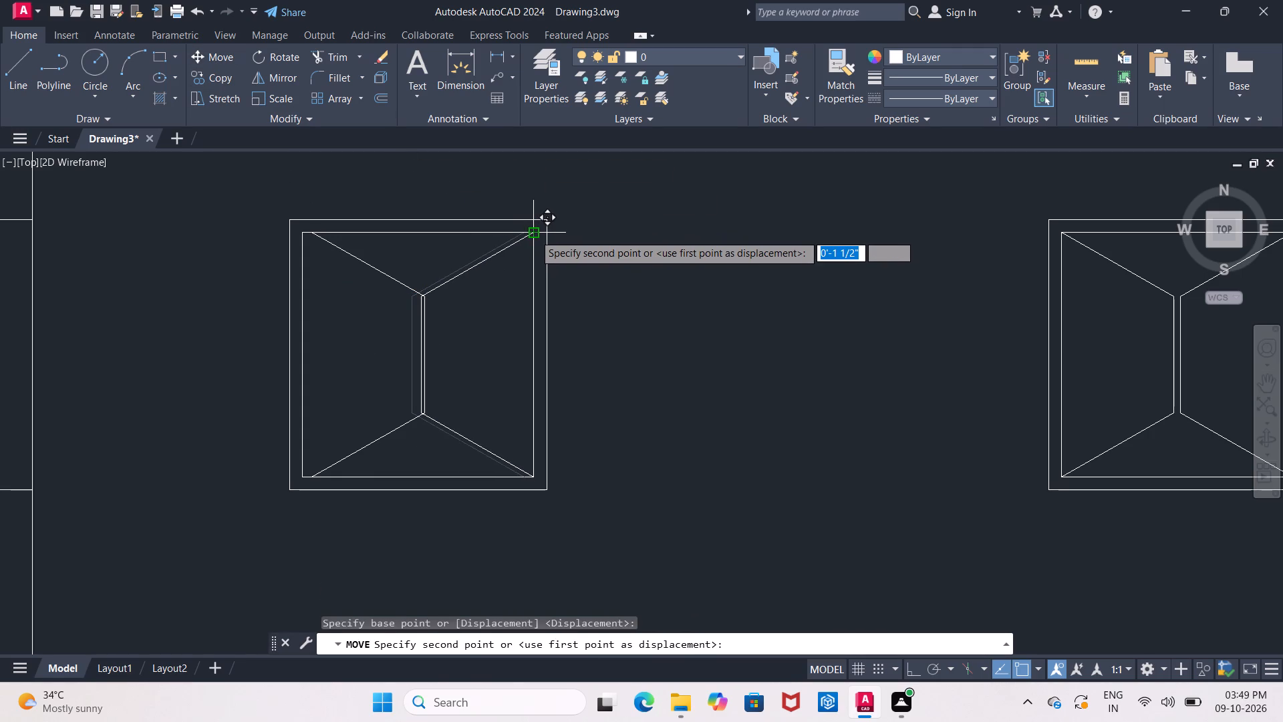
scroll(535, 234, up, 3)
click(519, 231)
Move the leftmost window's two left diagonals and their connecting vertical line 1 1/2" to the inner frame's top-left corner.
scroll(520, 231, down, 3)
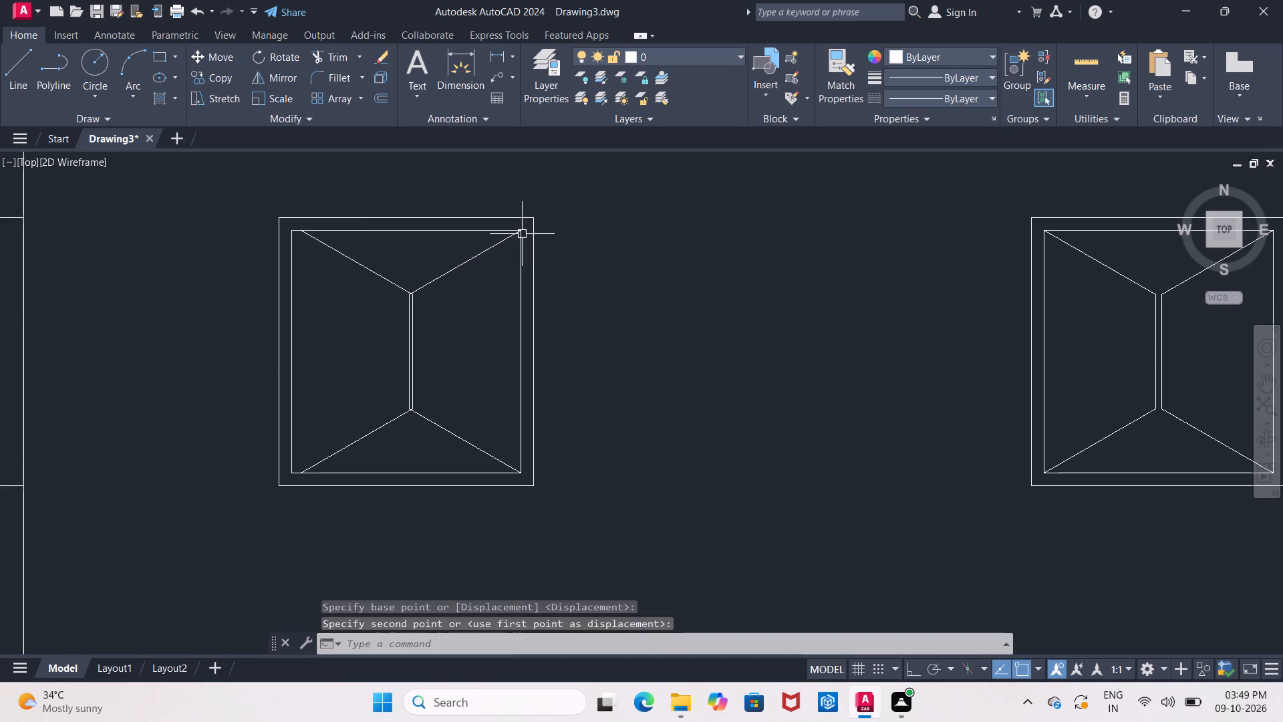
click(362, 259)
scroll(386, 285, up, 2)
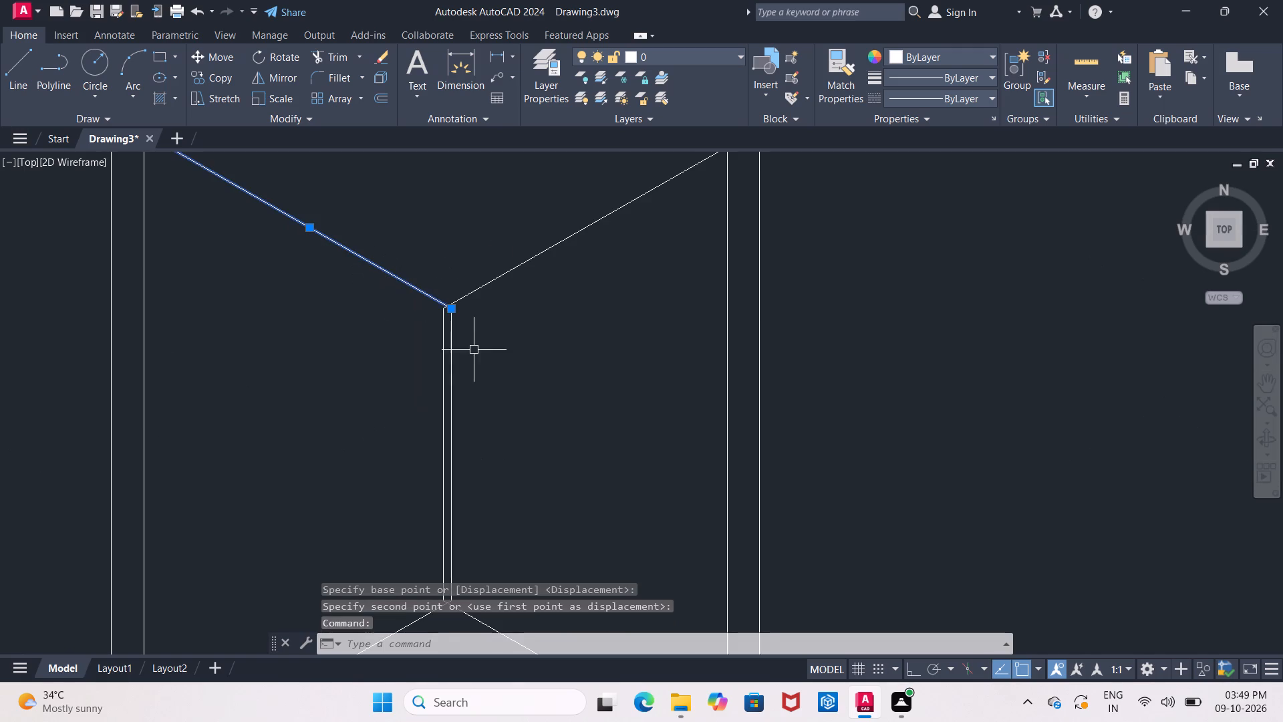
click(451, 371)
scroll(461, 370, down, 3)
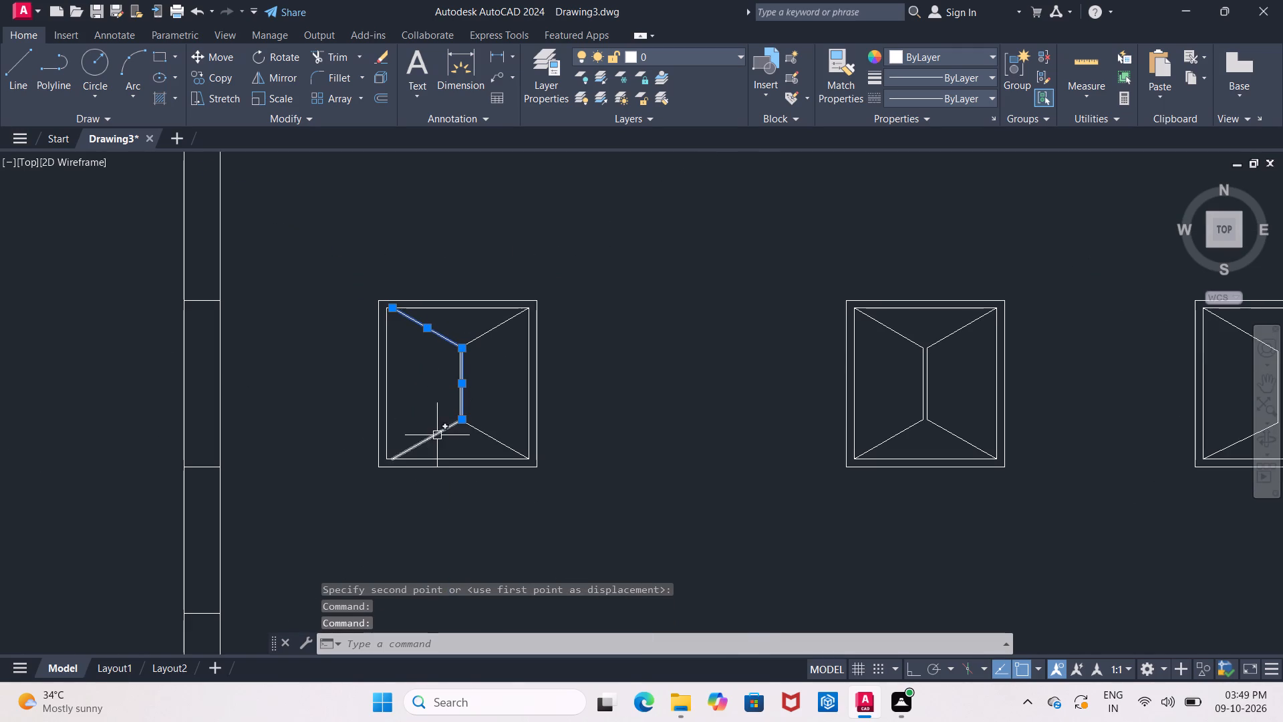
click(437, 435)
scroll(418, 390, up, 3)
middle_drag(418, 388, 423, 509)
scroll(437, 475, down, 1)
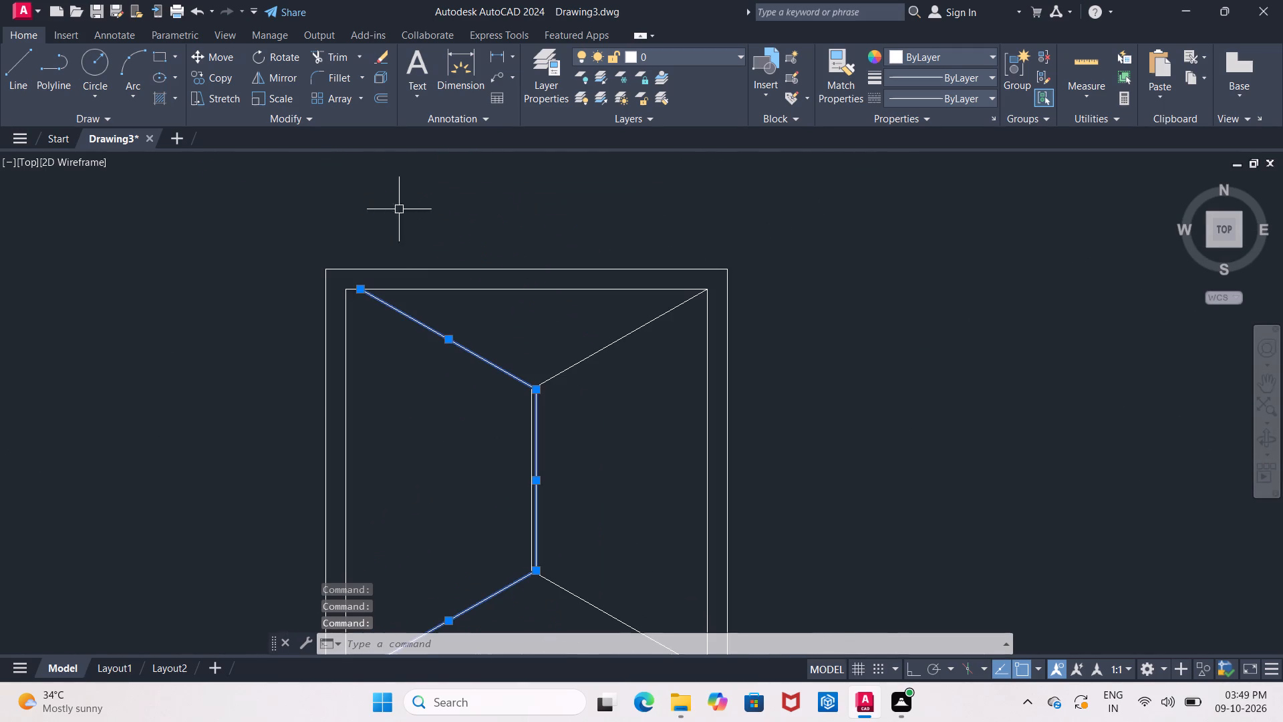
click(228, 61)
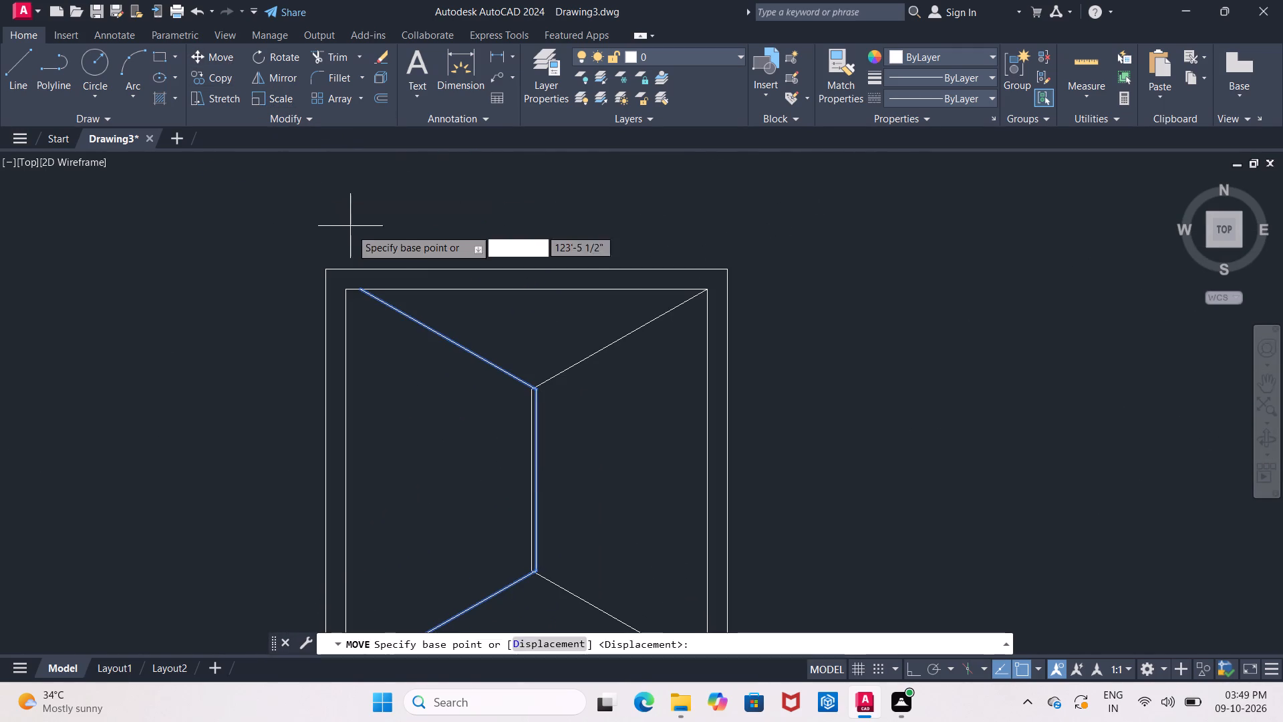
click(362, 285)
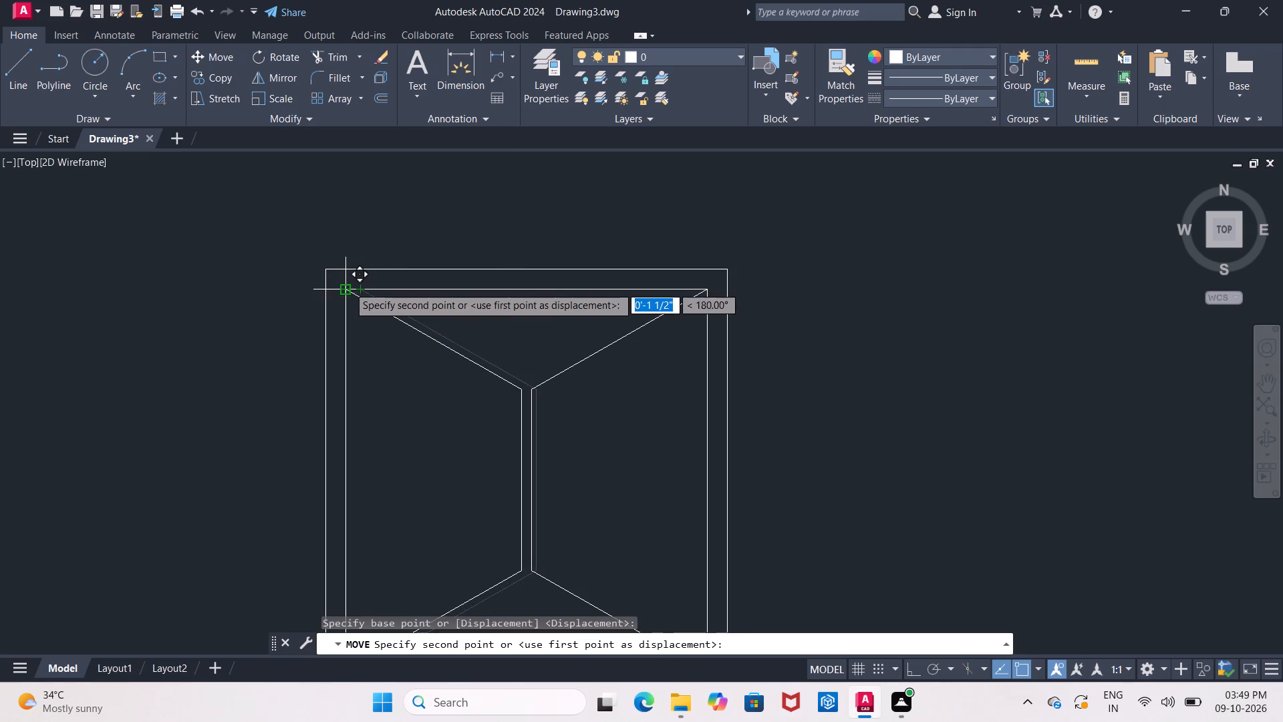
click(348, 286)
Draw a line profile in the left wall's opening: a 10" inward diagonal from its top-right corner, a vertical, and a diagonal to its bottom-right corner.
scroll(348, 286, down, 3)
middle_drag(366, 316, 391, 279)
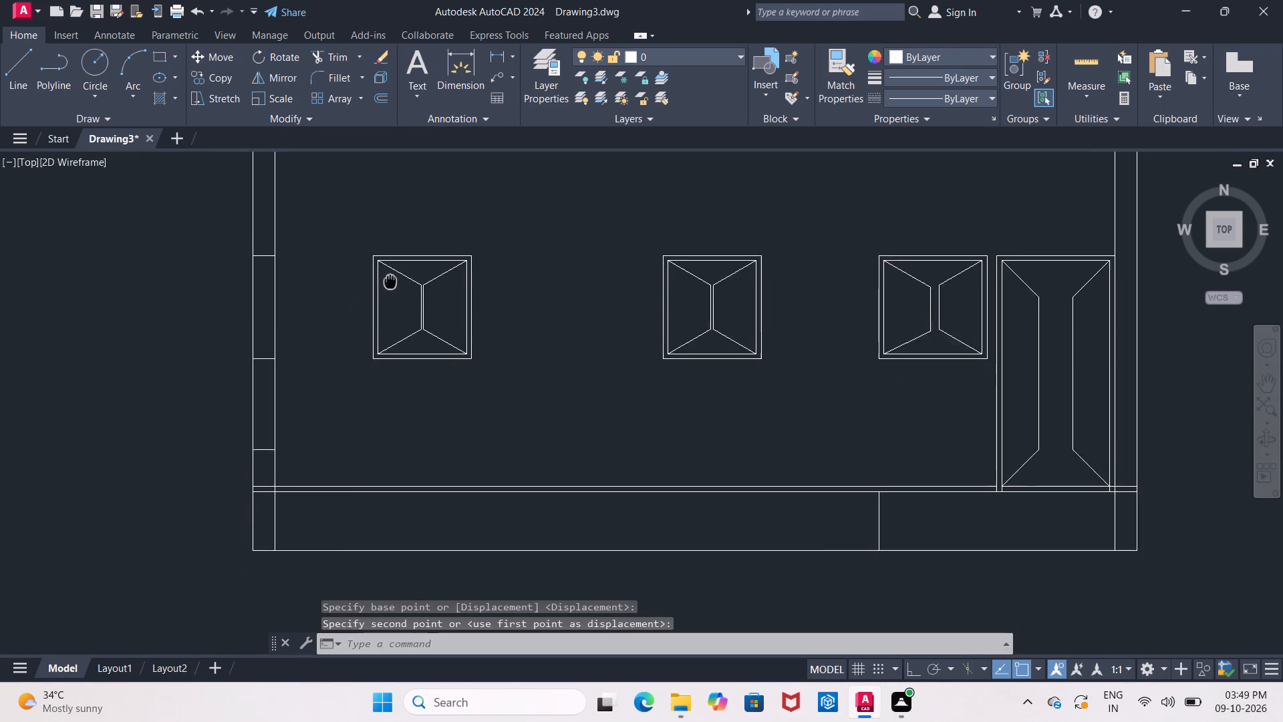
middle_drag(391, 279, 409, 319)
middle_drag(355, 294, 506, 326)
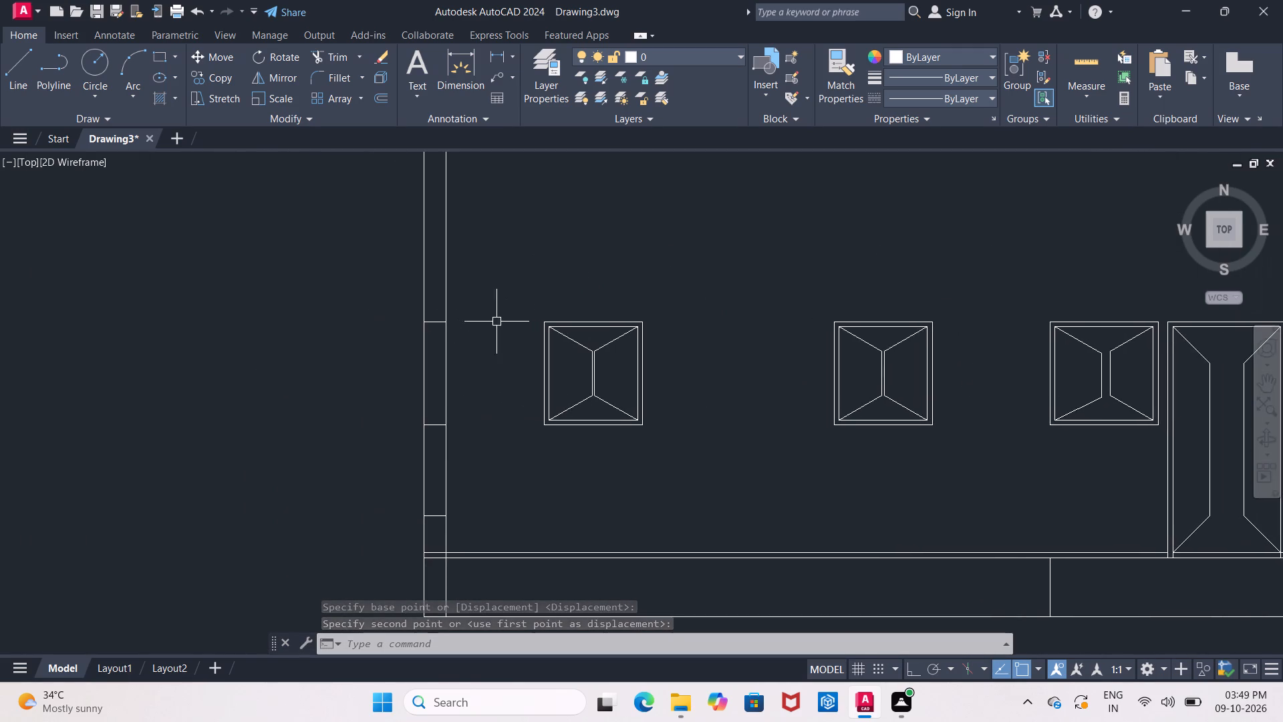
scroll(477, 322, up, 2)
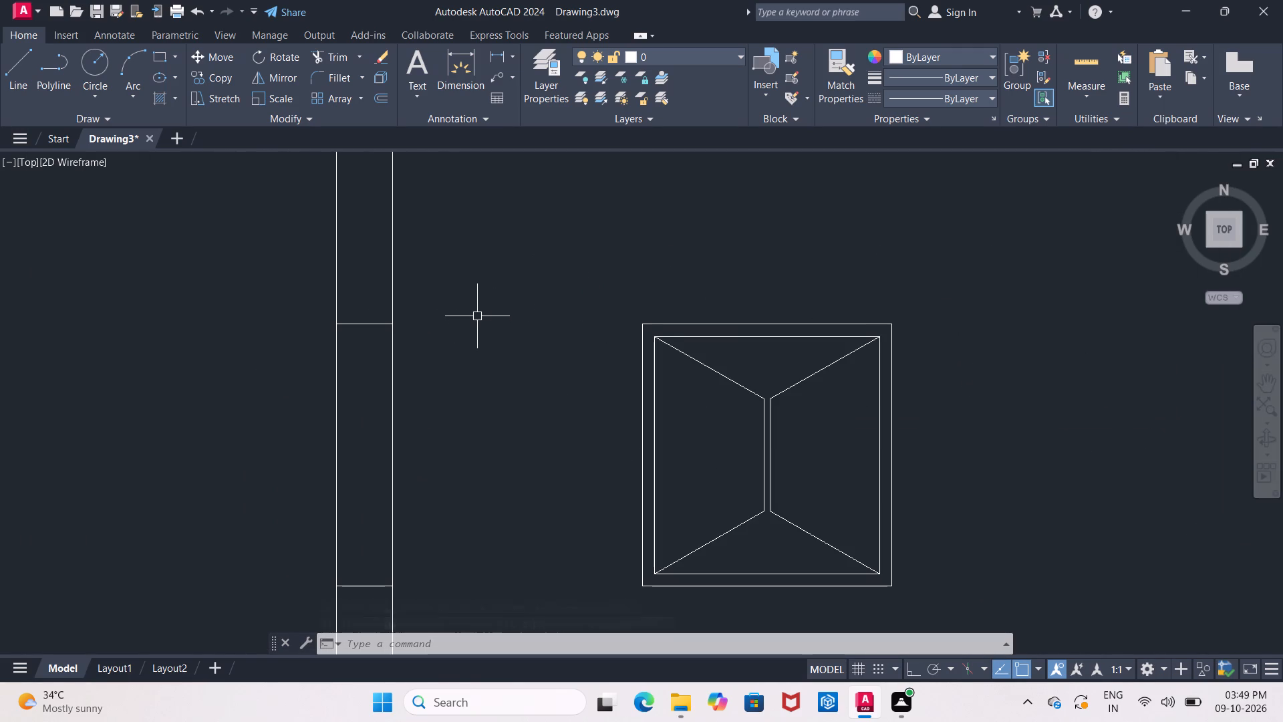
middle_drag(477, 316, 496, 326)
key(Escape)
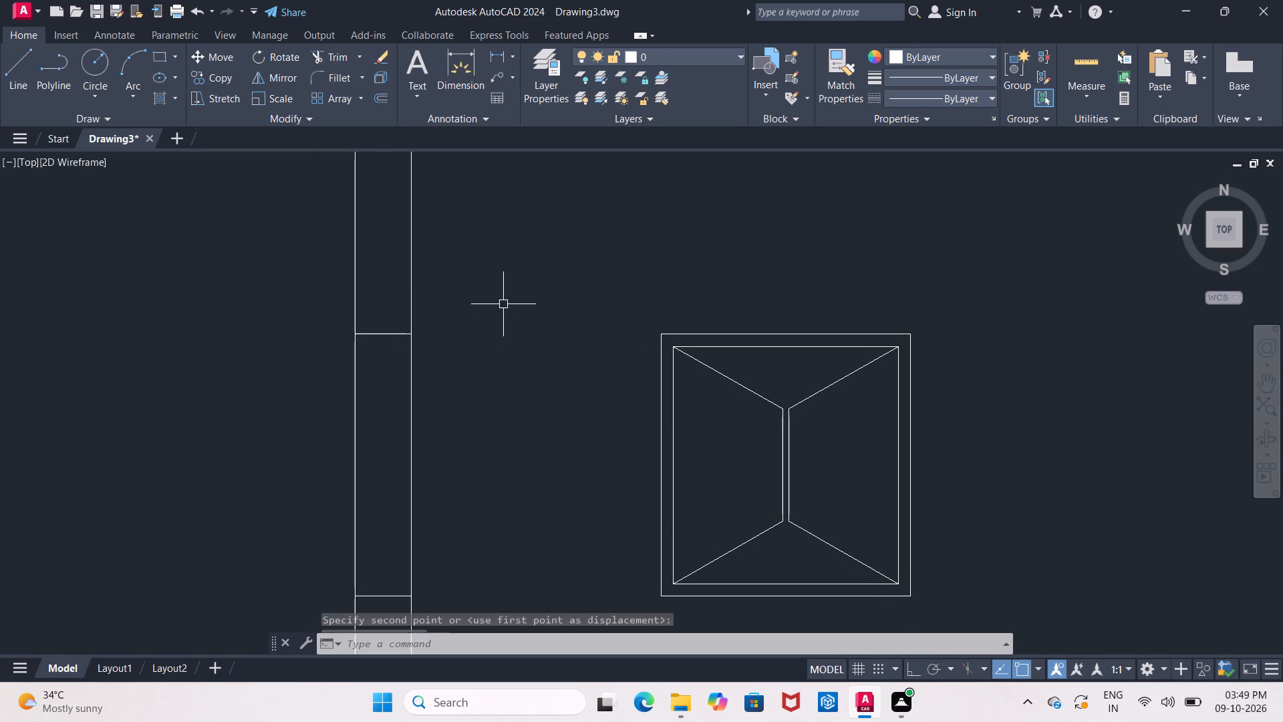
click(15, 65)
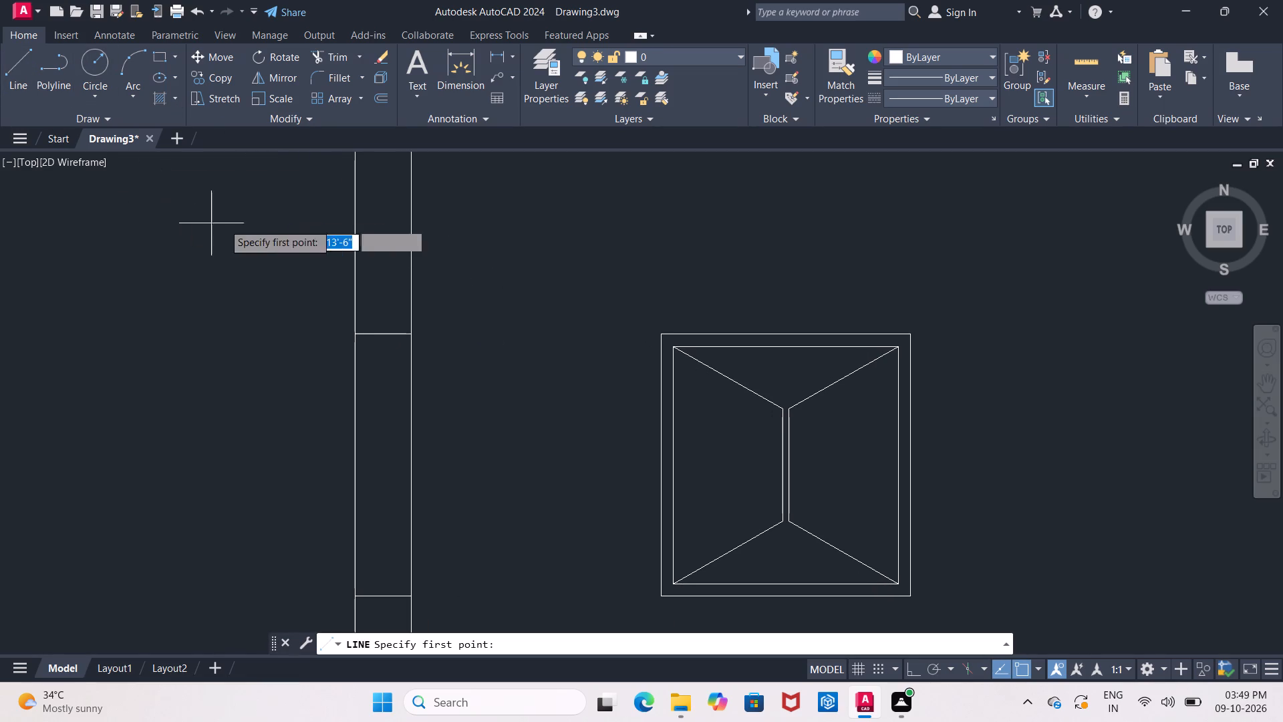
click(407, 336)
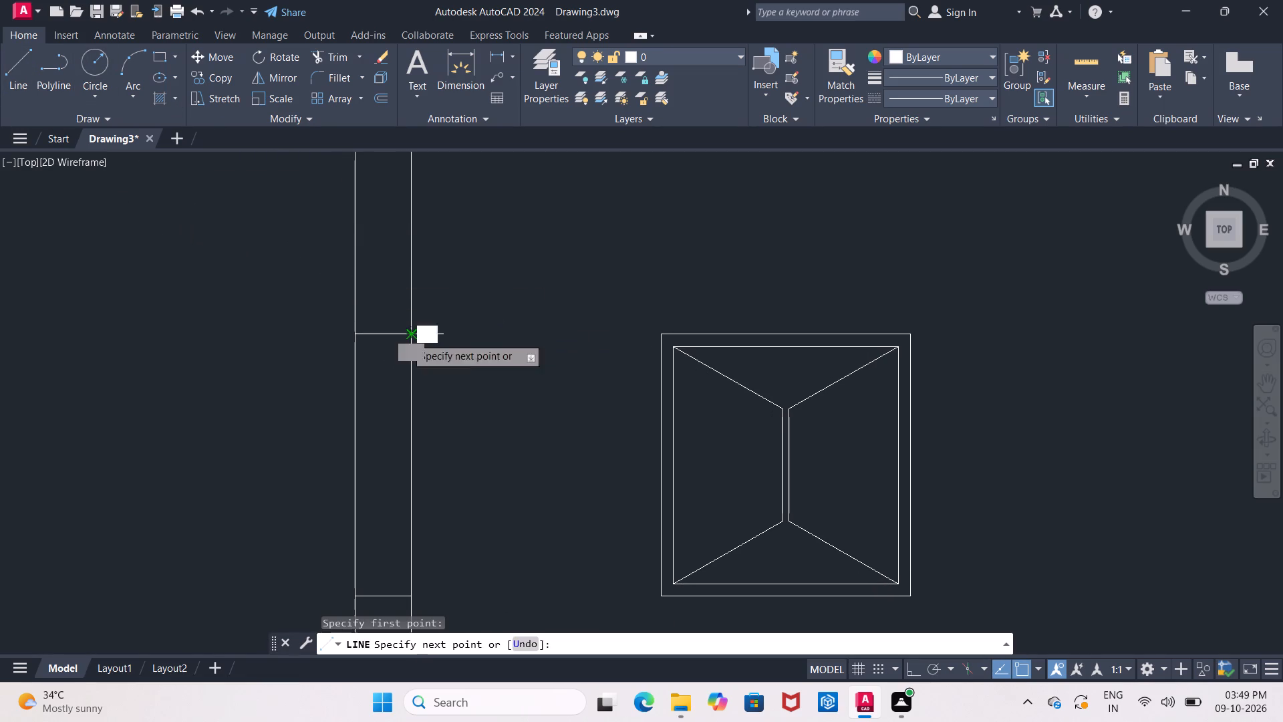
middle_drag(382, 363, 381, 348)
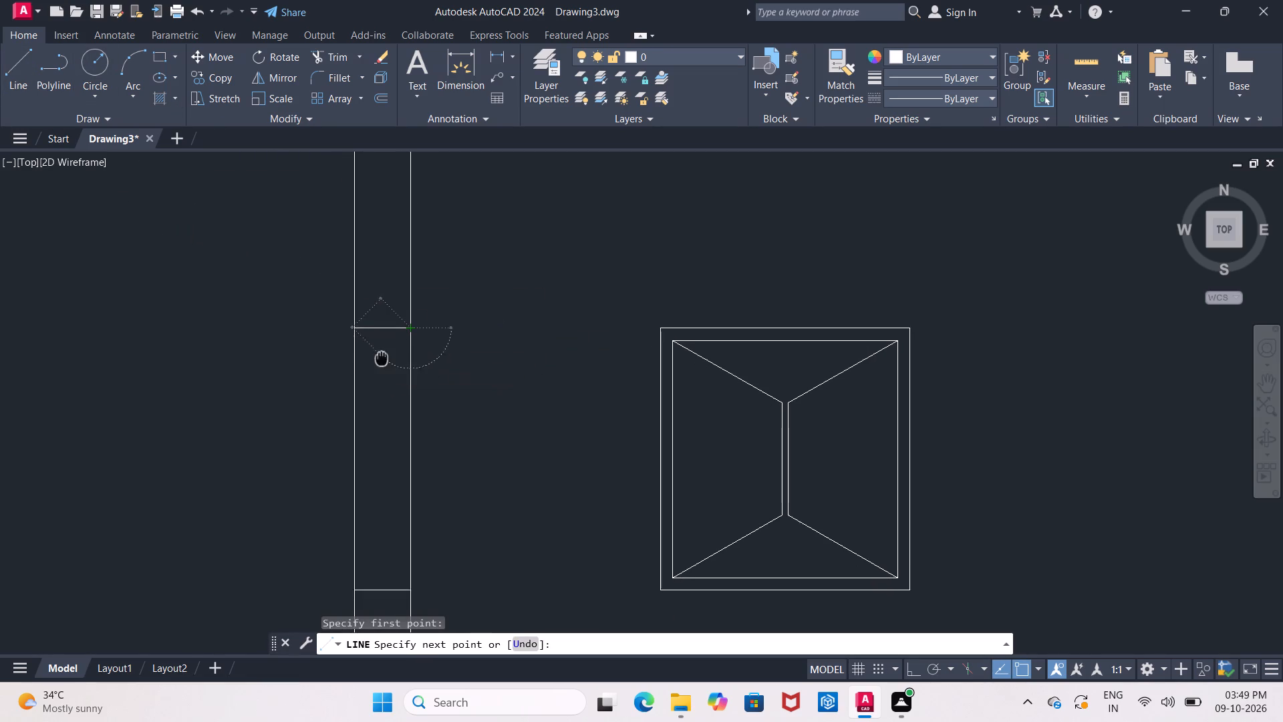
middle_drag(381, 348, 384, 292)
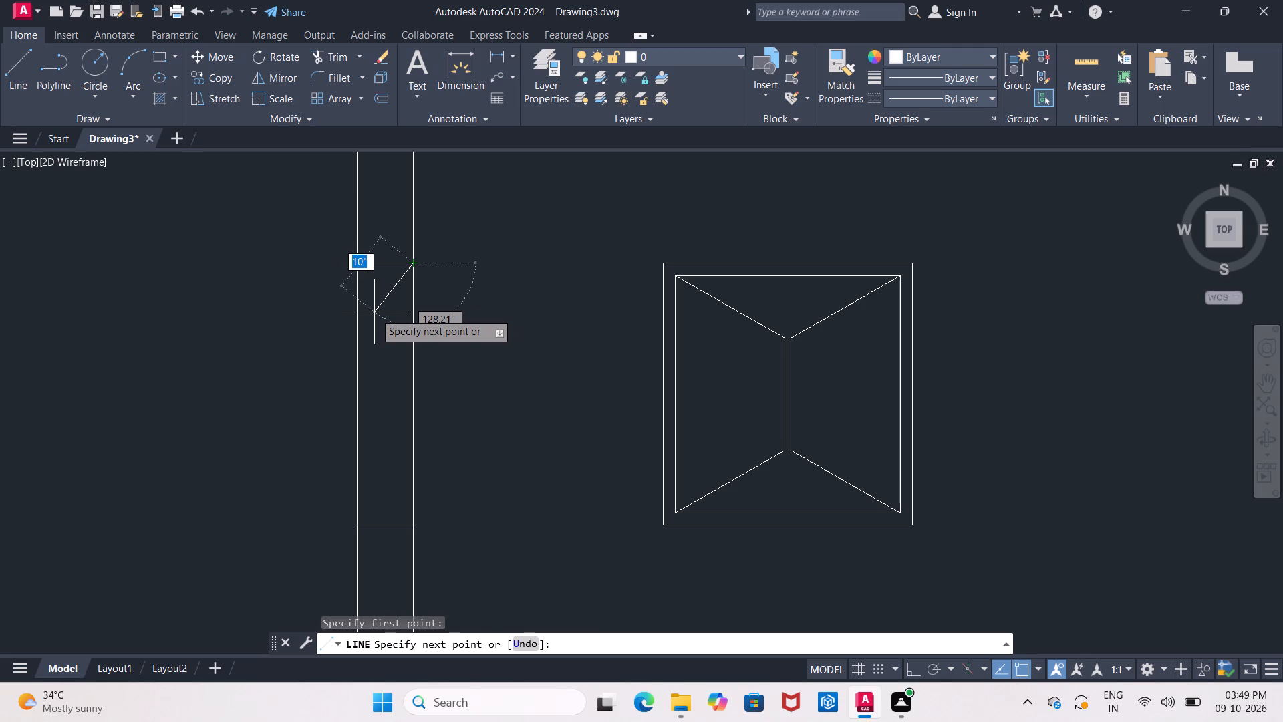
click(374, 312)
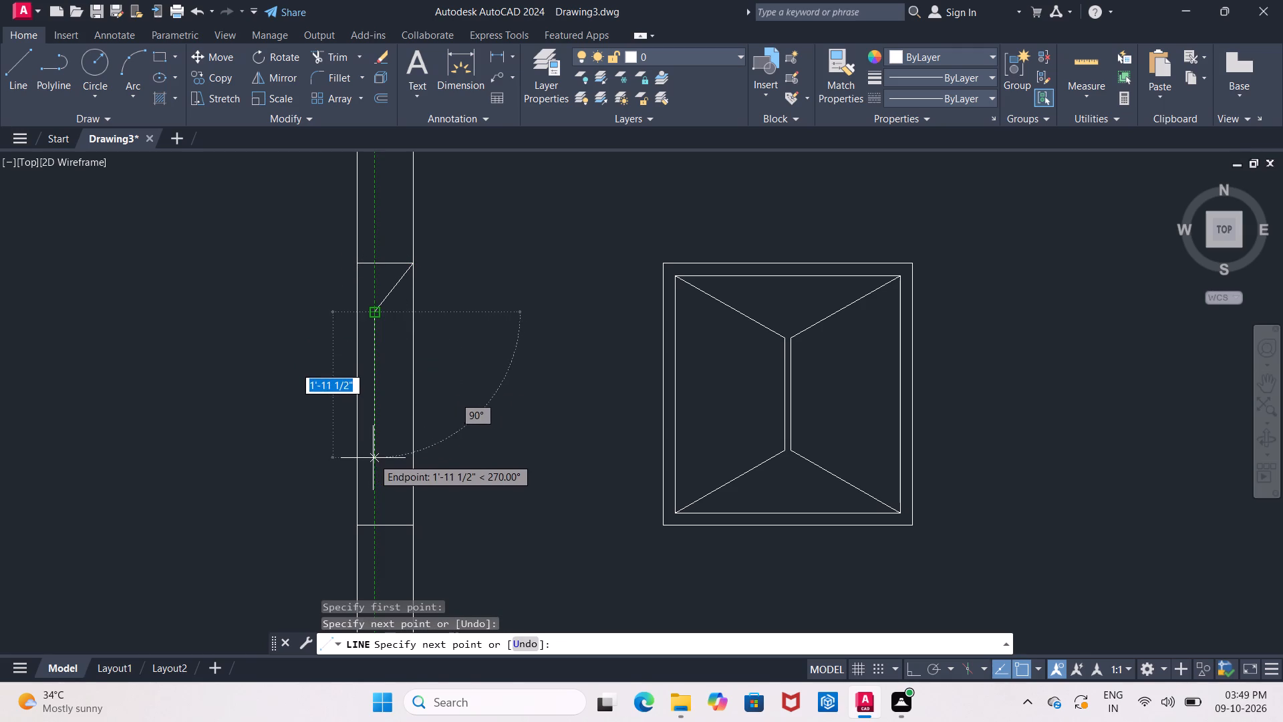
click(373, 481)
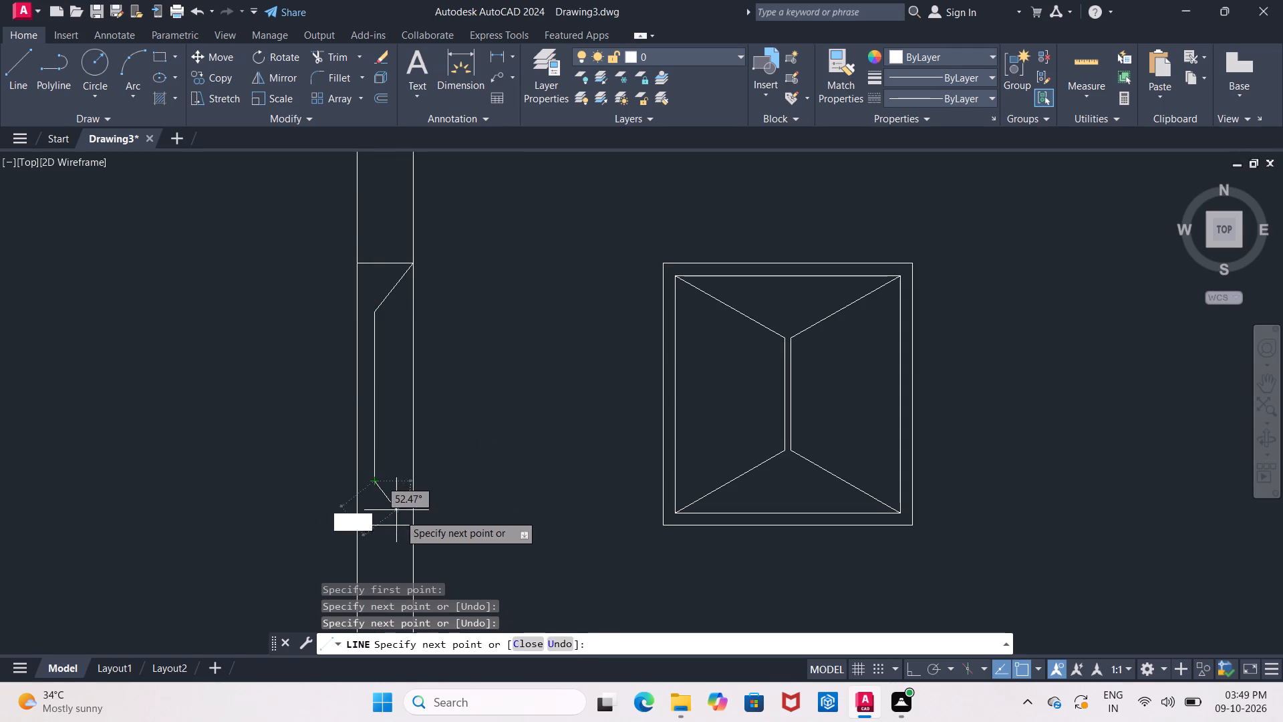
click(414, 527)
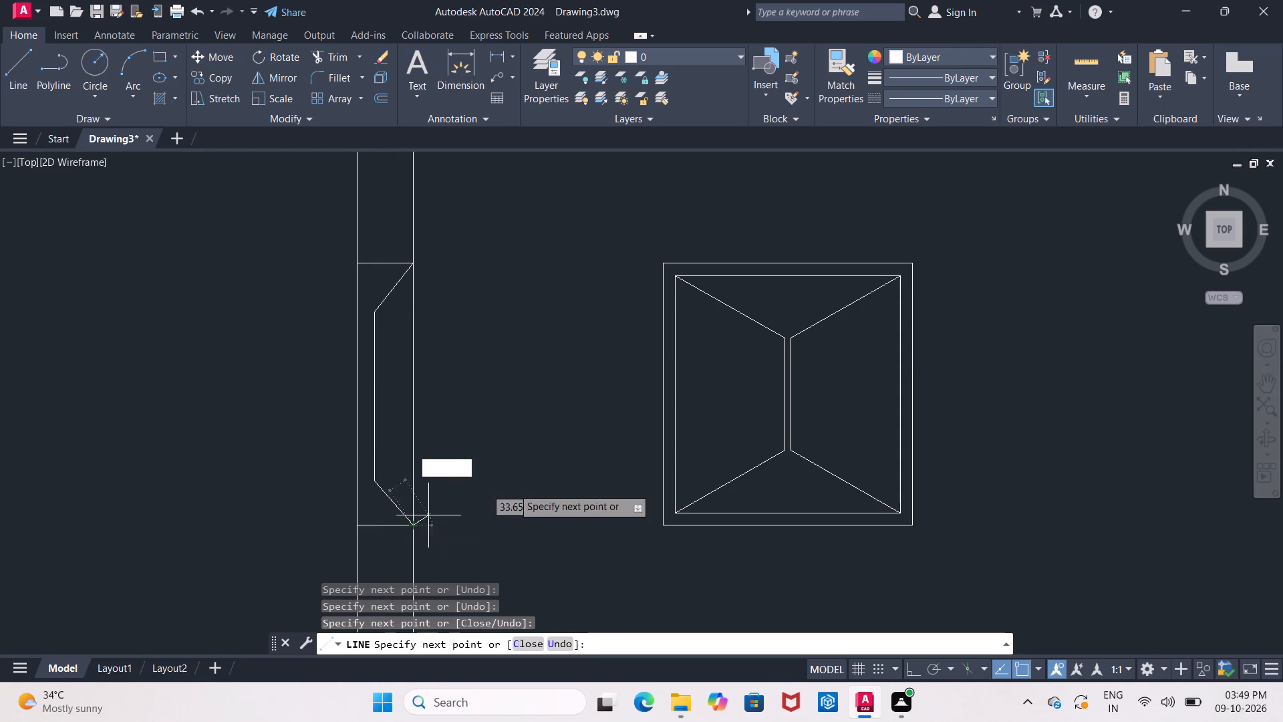
key(Escape)
Delete the short horizontal line across the left wall between its opening and the floor lines.
scroll(529, 459, down, 2)
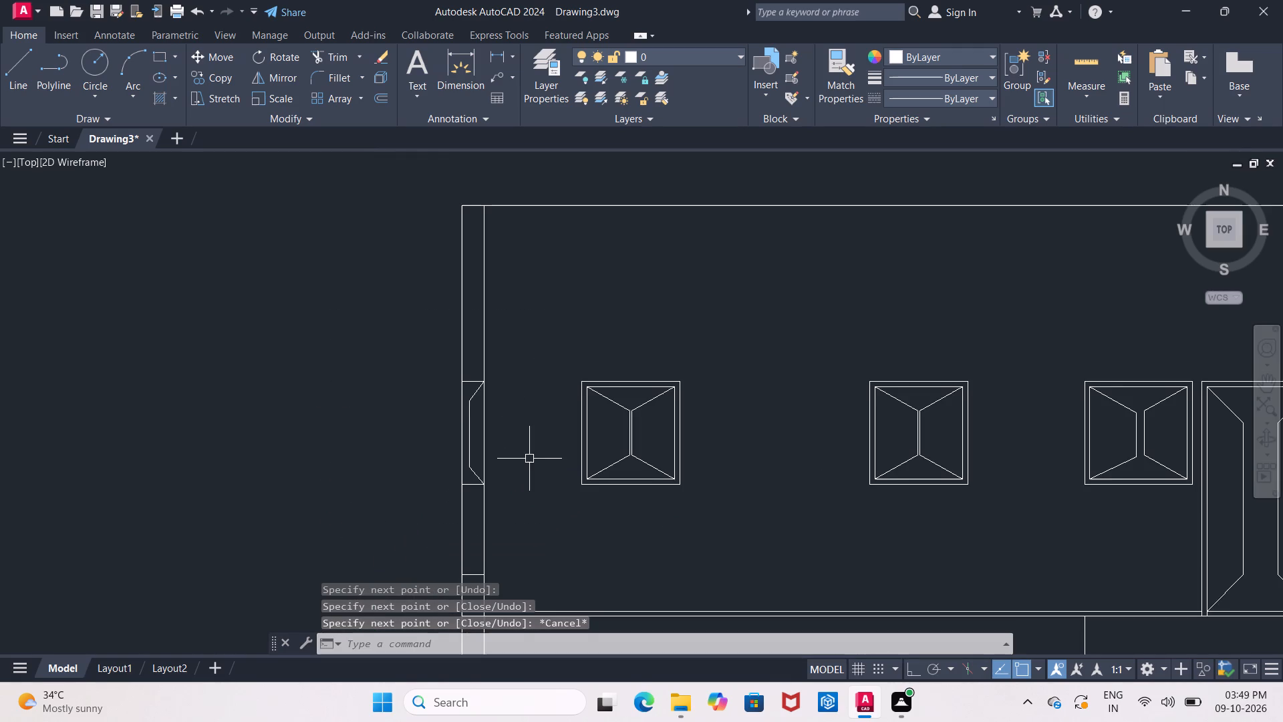
middle_drag(529, 459, 401, 461)
scroll(407, 454, down, 2)
middle_drag(423, 402, 436, 386)
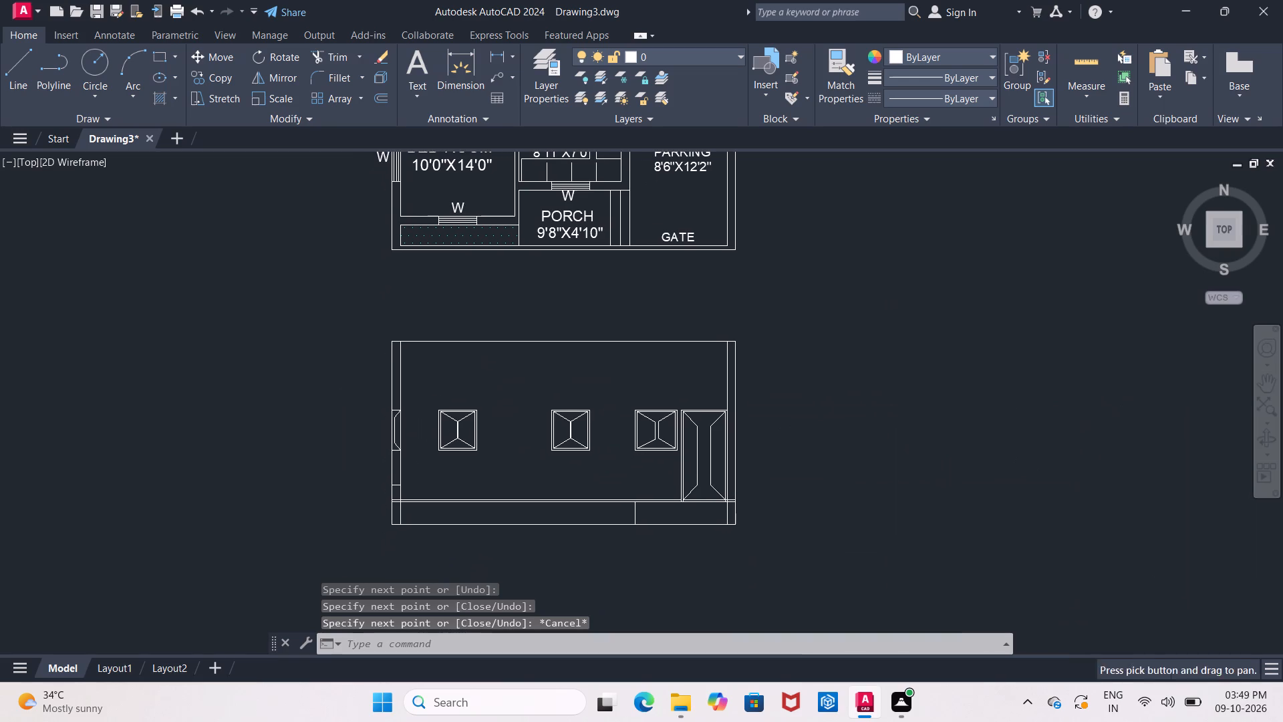
scroll(420, 476, up, 3)
middle_drag(424, 474, 477, 368)
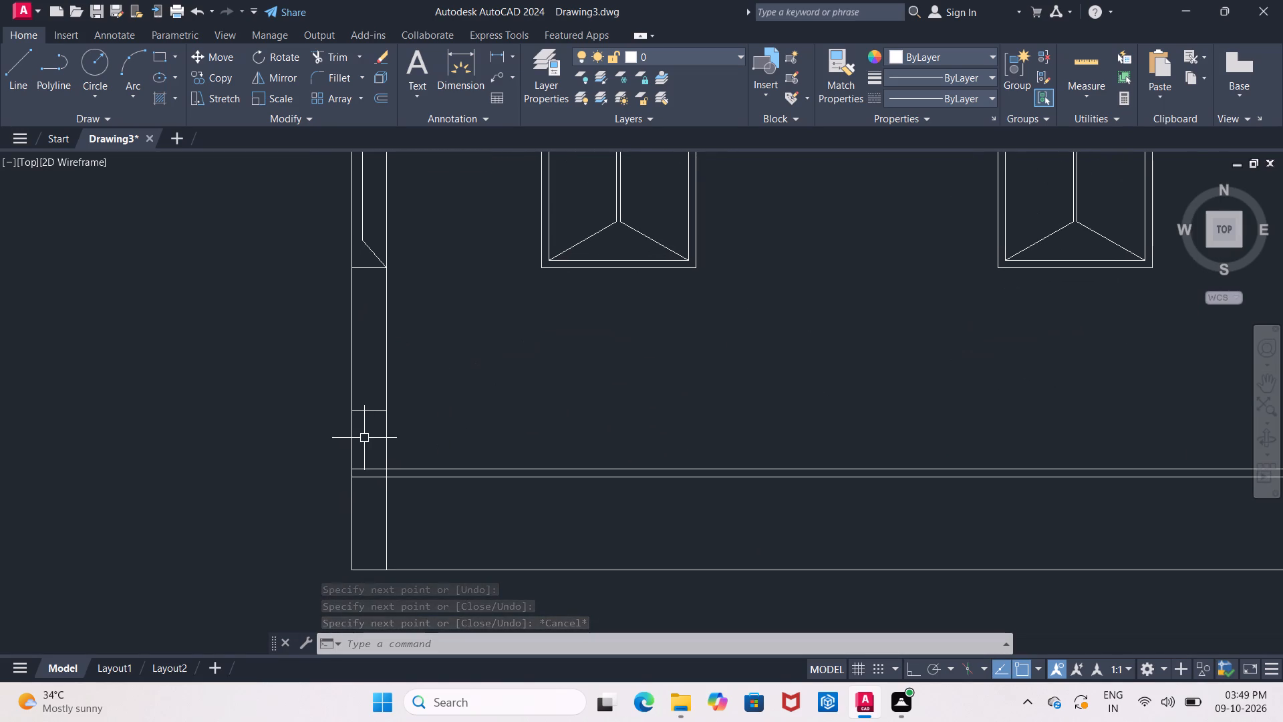
click(375, 411)
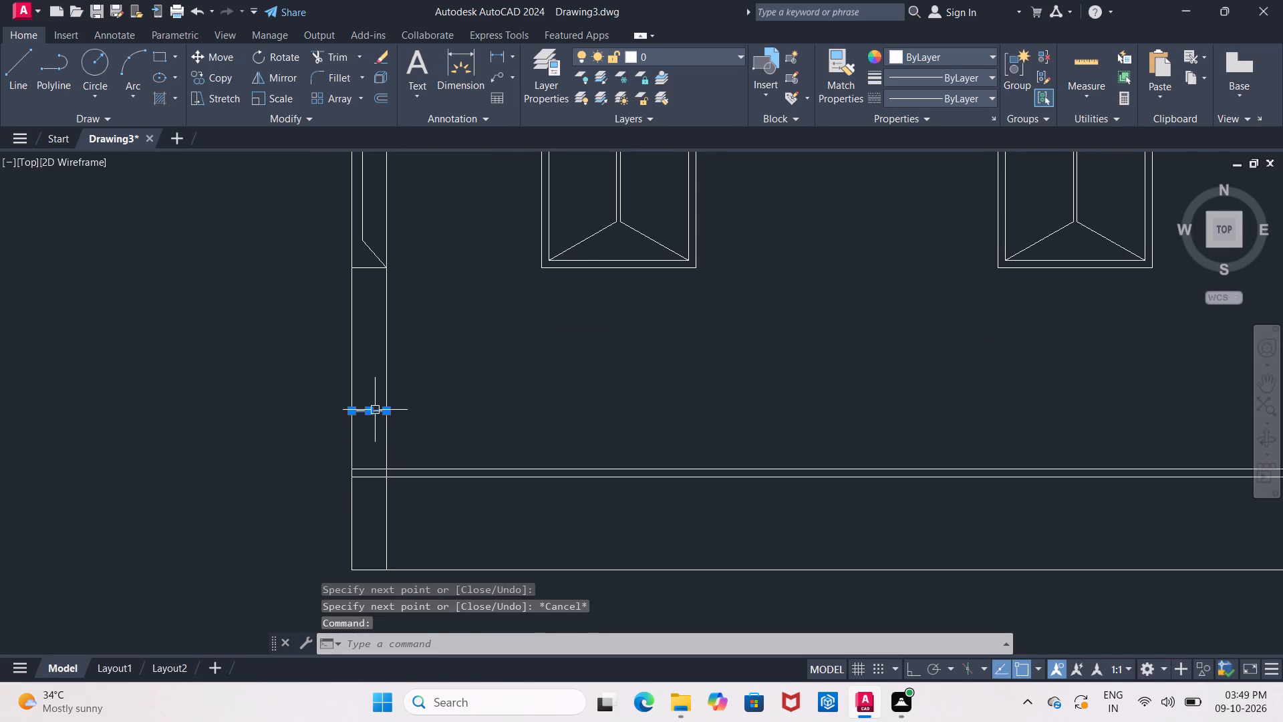
key(Delete)
Trim the upper floor line between the left wall and the tall opening, and its segment across the right wall.
scroll(375, 408, down, 3)
scroll(496, 408, up, 2)
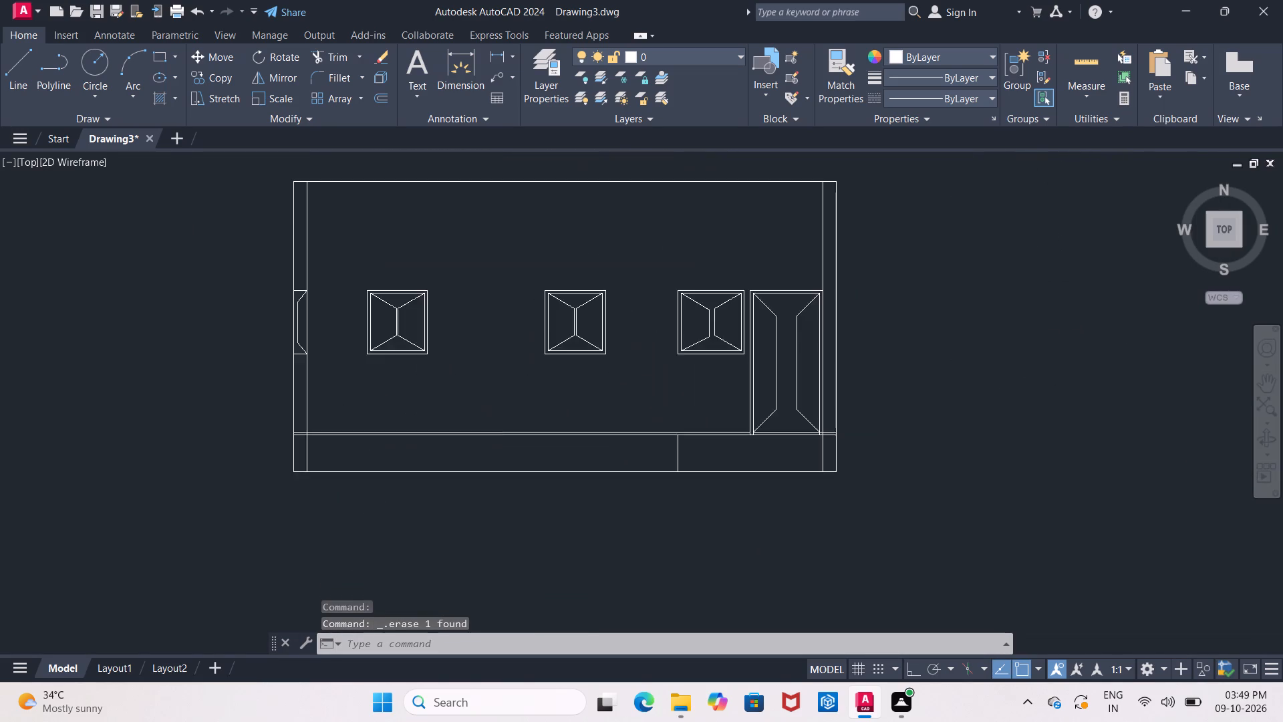
middle_drag(496, 406, 343, 362)
key(Escape)
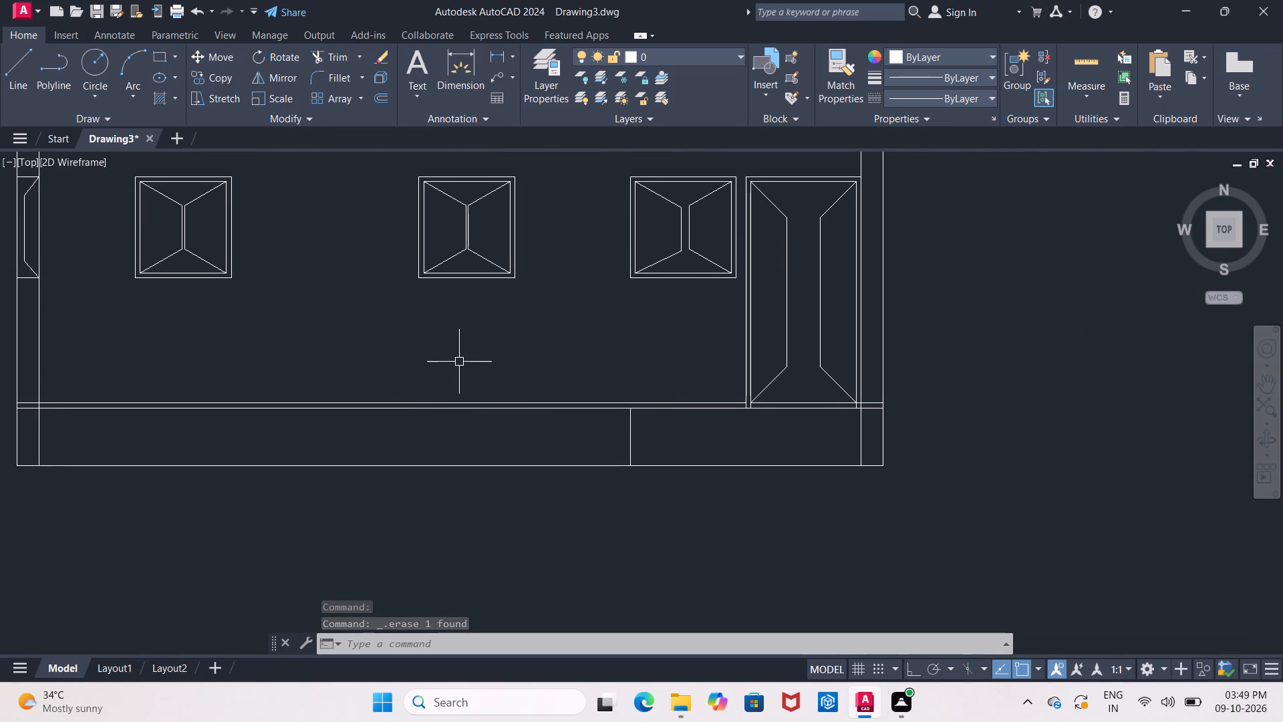
text(TR)
key(Return)
key(Return)
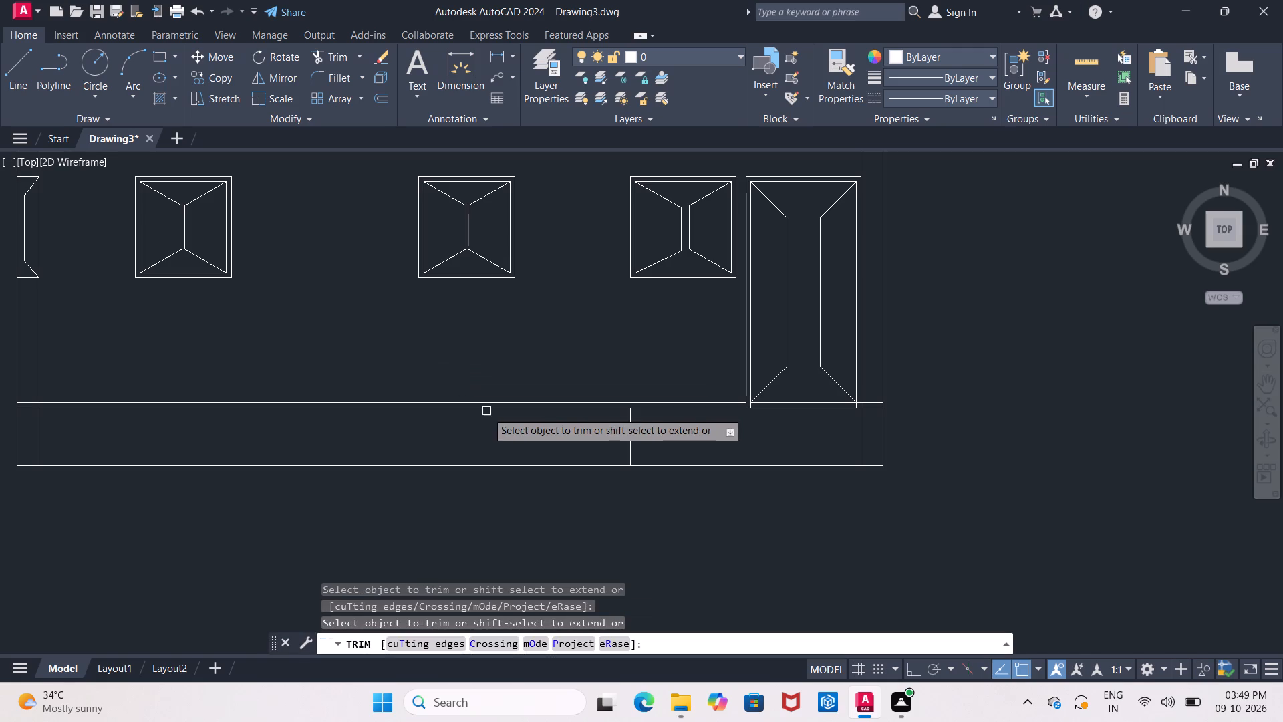
click(491, 401)
middle_drag(615, 389, 510, 374)
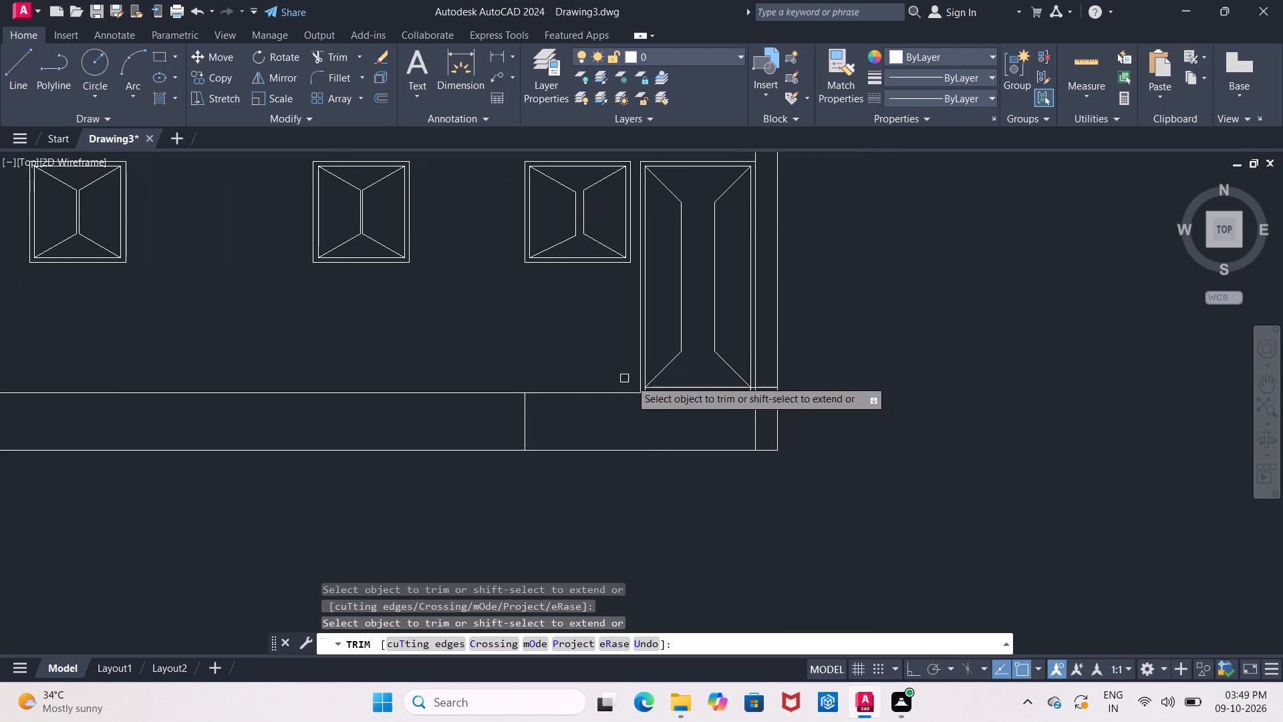
scroll(599, 377, up, 1)
middle_drag(549, 358, 309, 330)
scroll(472, 403, up, 1)
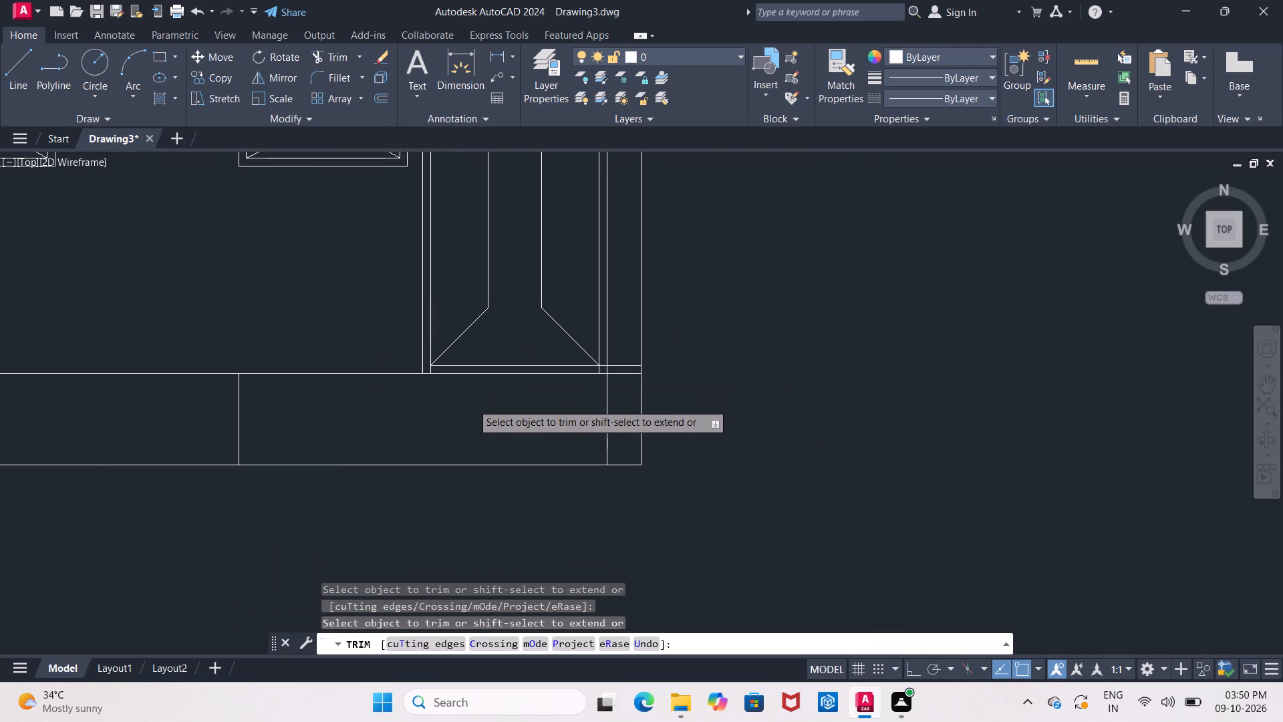
middle_drag(433, 404, 416, 413)
click(709, 354)
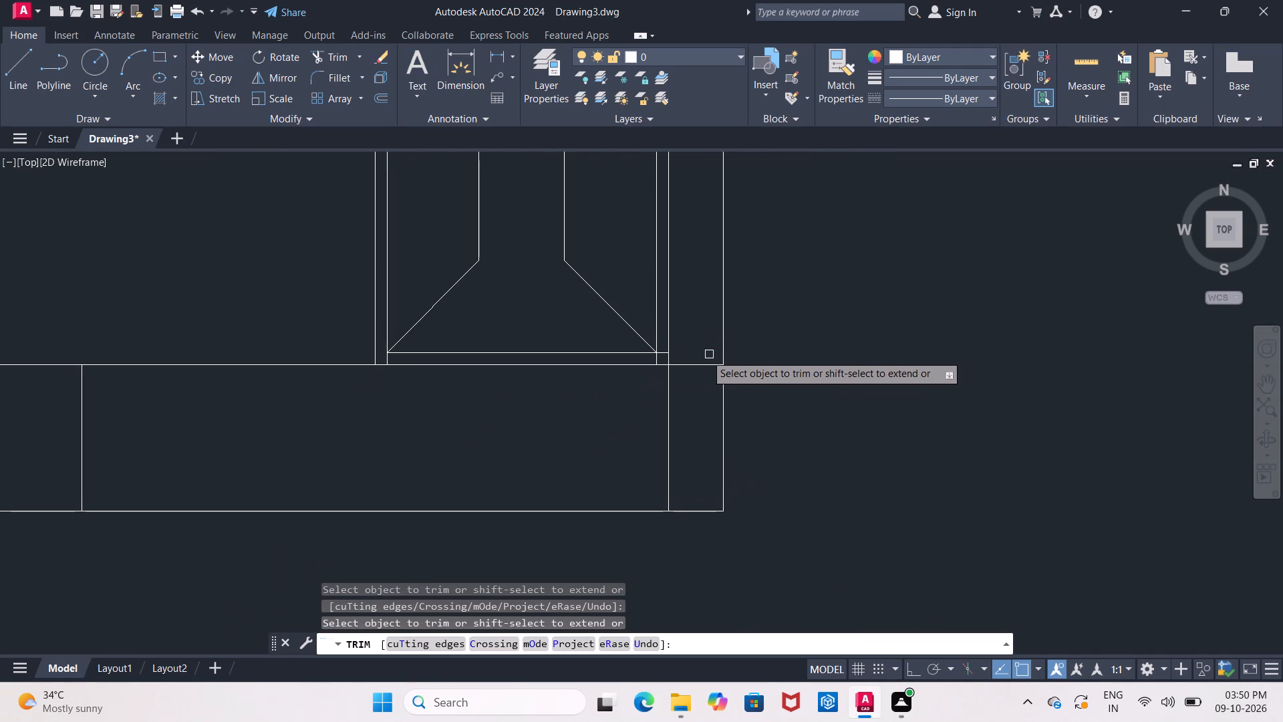
Trim the inner frame lines' overhanging ends at the tall opening's bottom-right and bottom-left corners.
scroll(691, 358, up, 2)
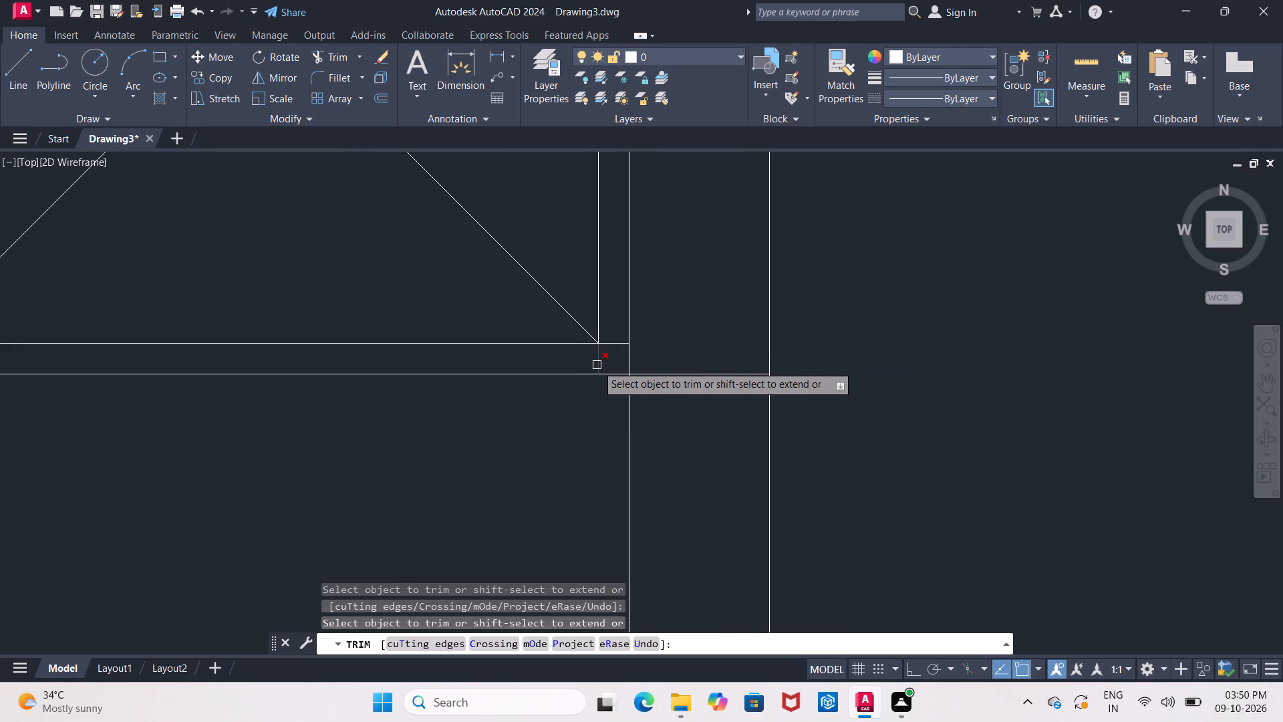
click(597, 365)
click(618, 345)
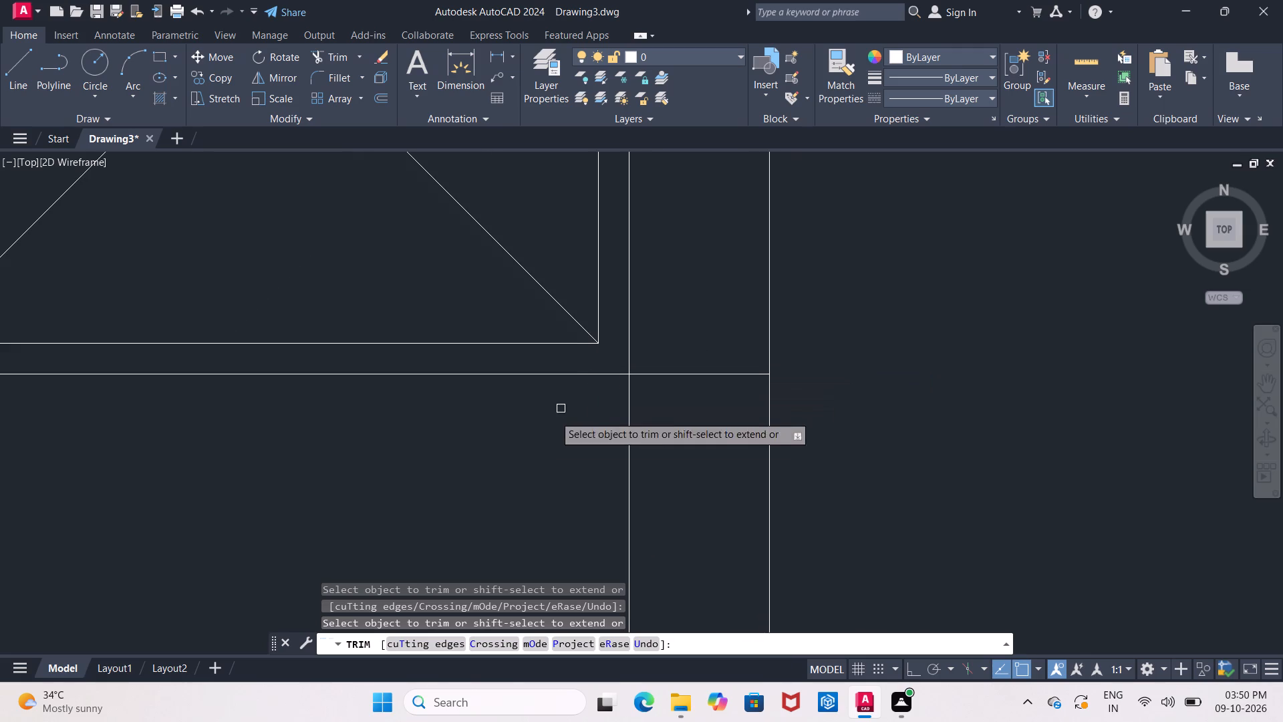
middle_drag(526, 438, 784, 443)
middle_drag(387, 440, 619, 500)
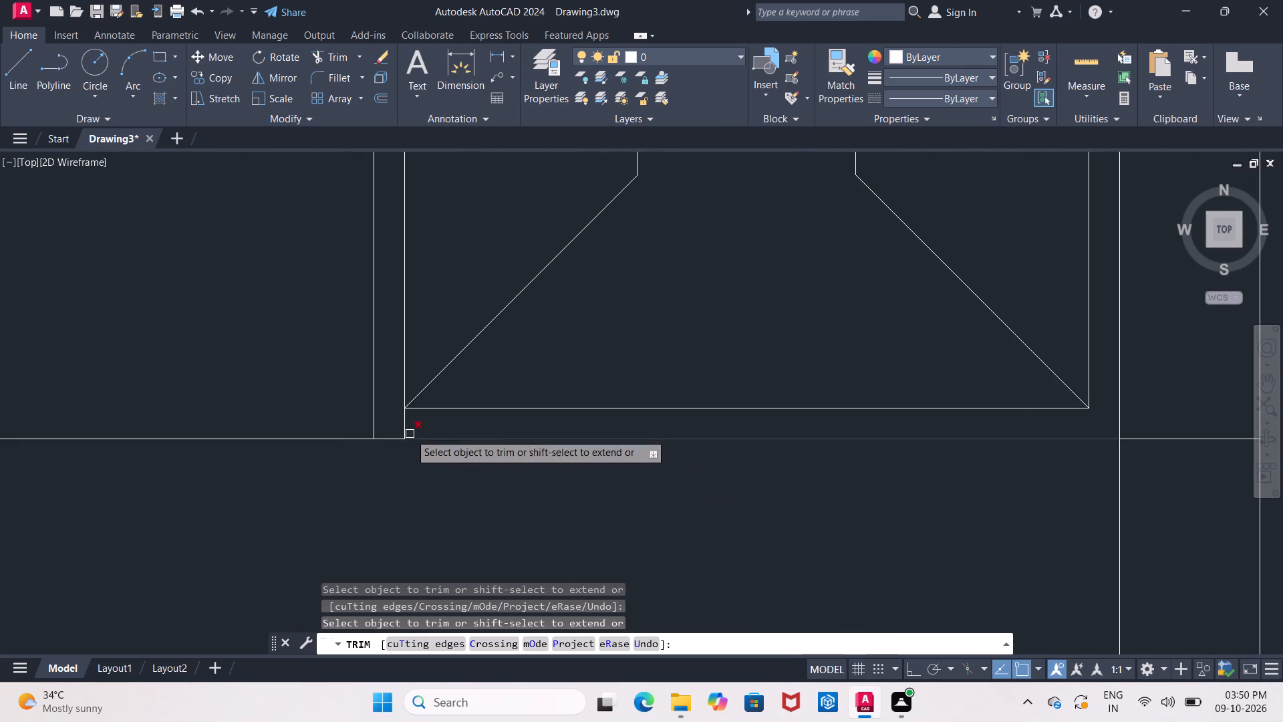
click(403, 425)
Trim the right wall's inner line below the floor line and the floor line's segment across the right wall.
scroll(404, 425, down, 3)
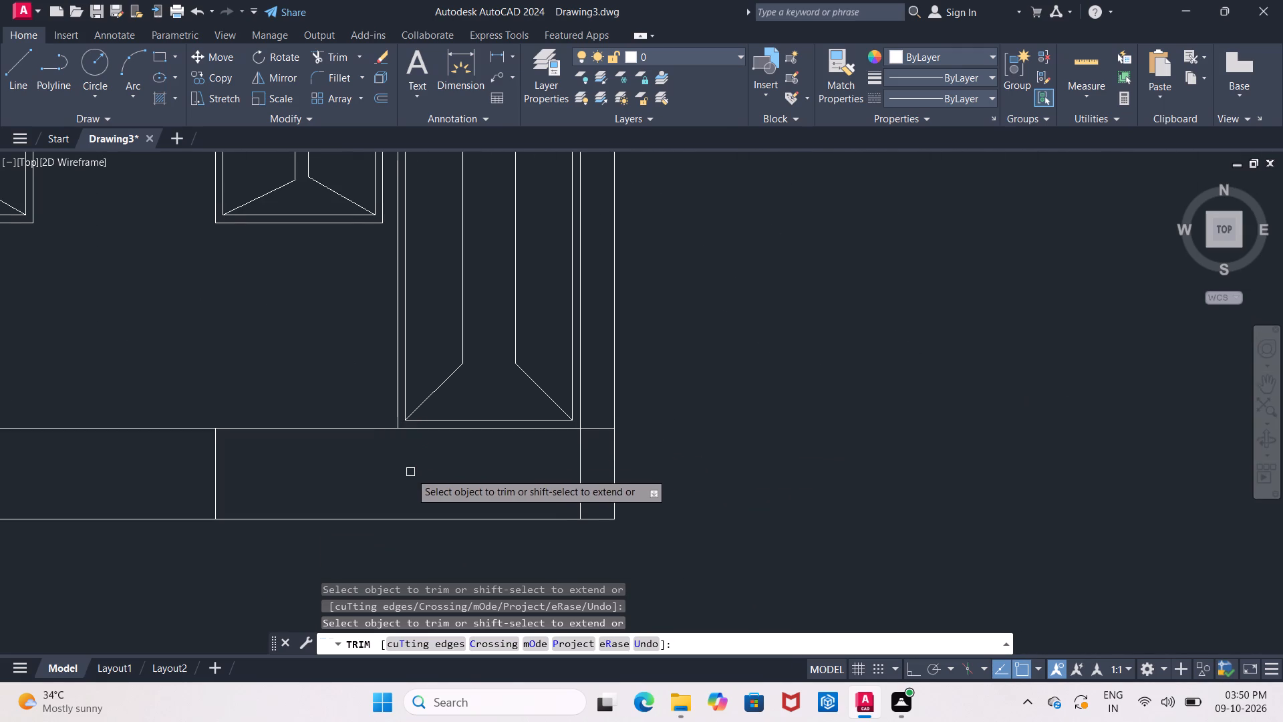
middle_drag(412, 474, 505, 477)
middle_drag(559, 477, 481, 477)
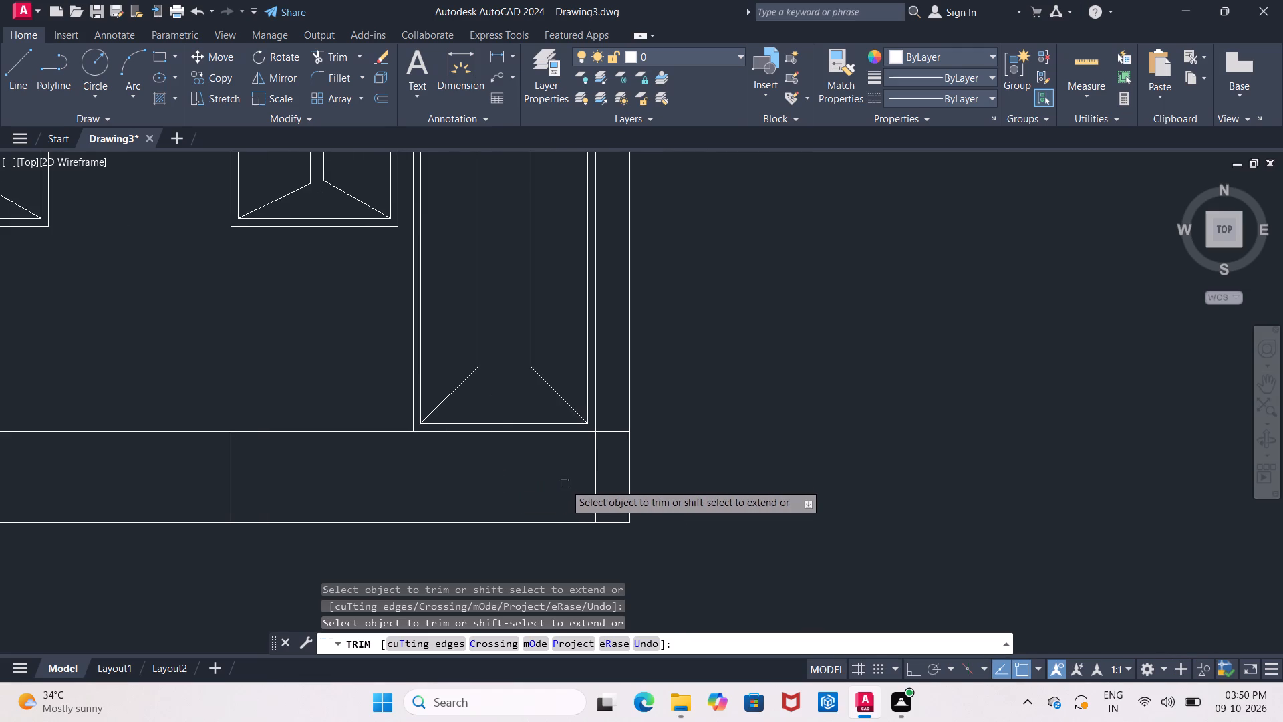
scroll(563, 483, down, 2)
scroll(560, 483, up, 1)
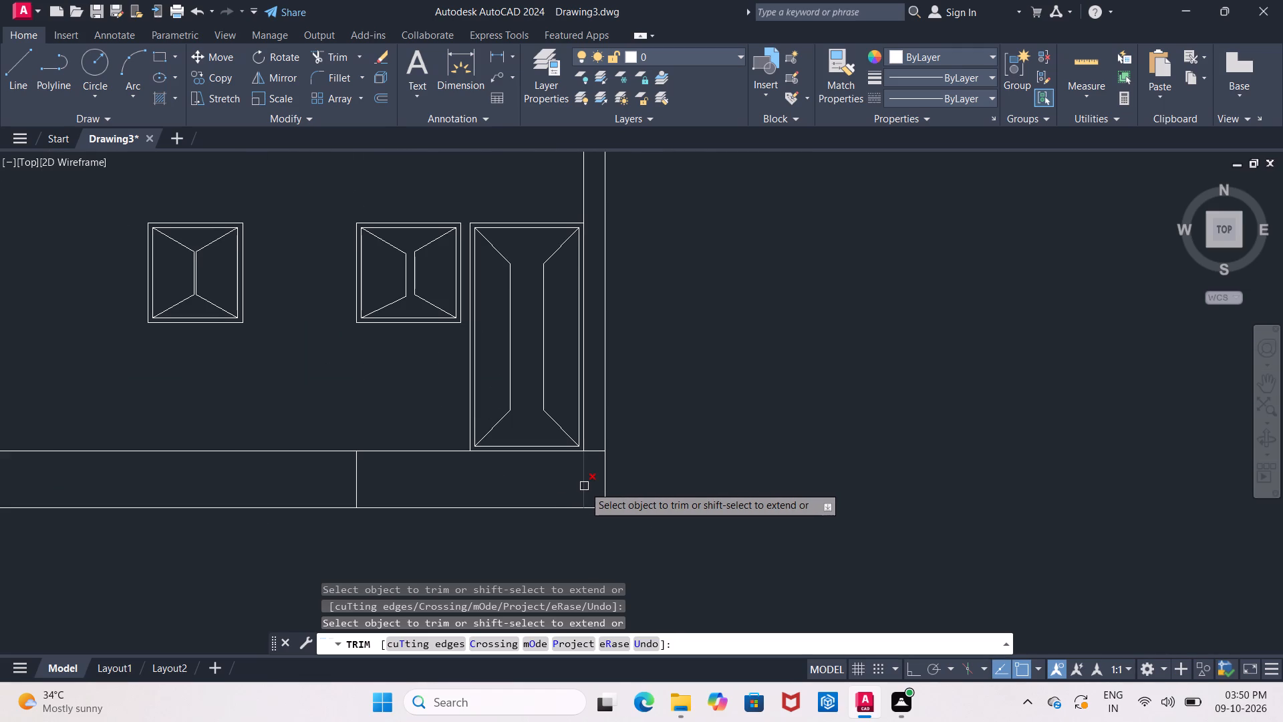
click(584, 486)
click(597, 449)
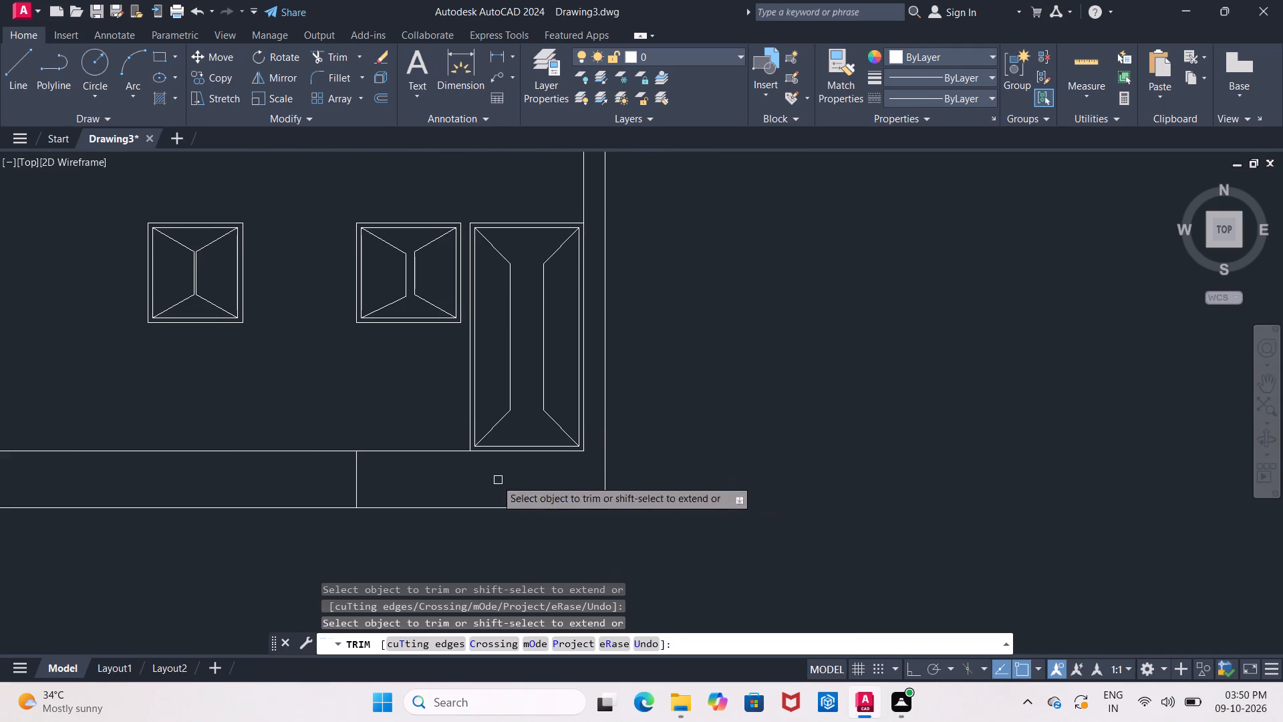
middle_drag(495, 479, 593, 487)
scroll(484, 489, down, 1)
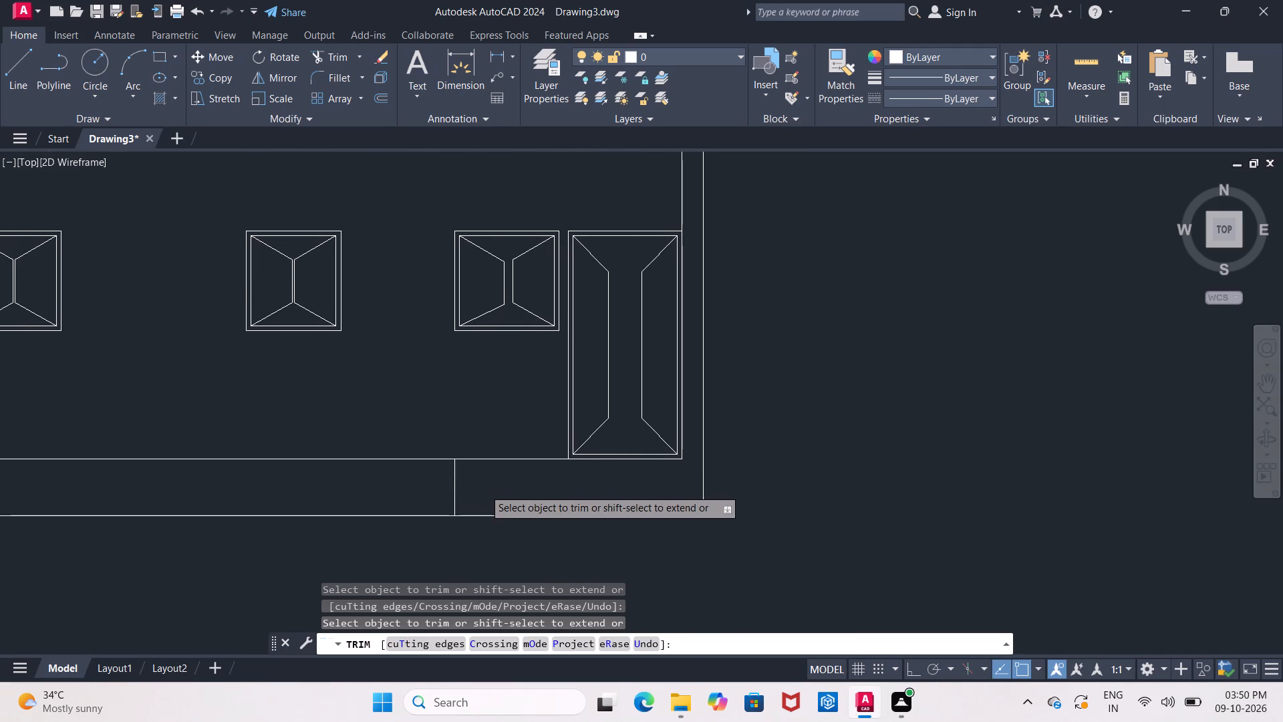
Offset the short vertical line below the floor line 10" towards the left wall, twice in succession.
scroll(484, 489, down, 1)
middle_drag(484, 489, 529, 511)
scroll(529, 511, up, 3)
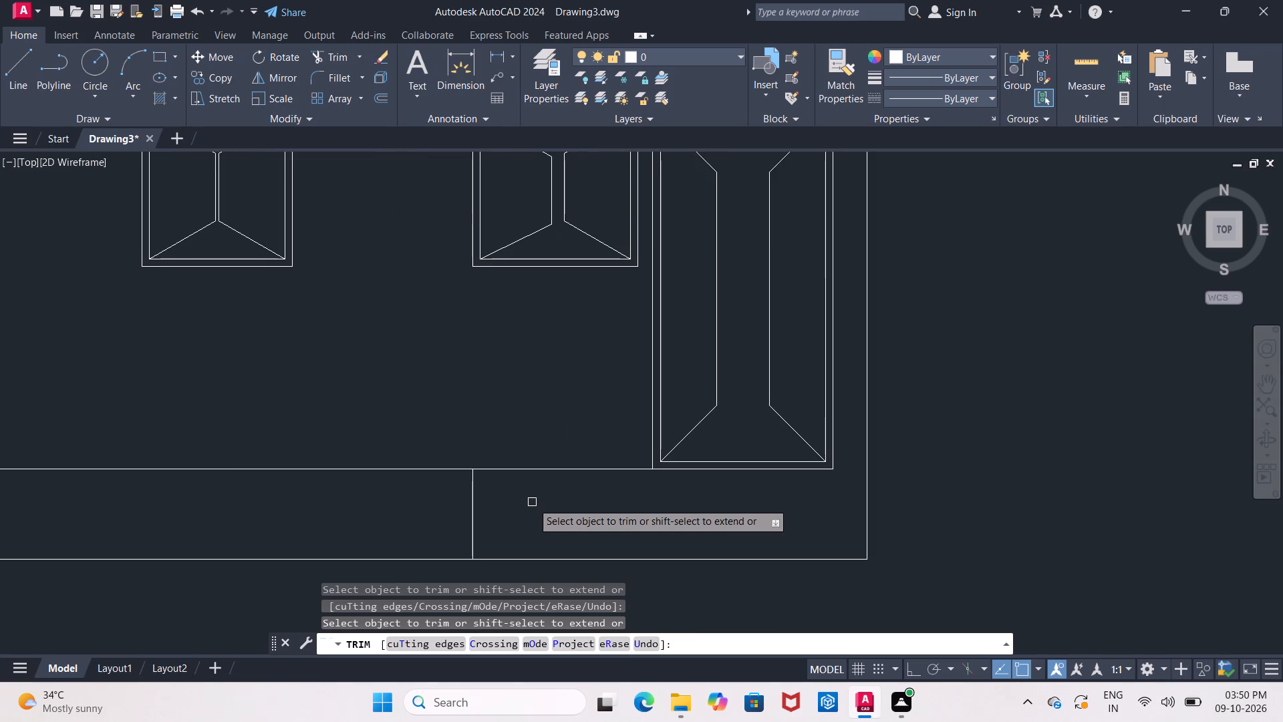
key(Escape)
key(o)
key(Return)
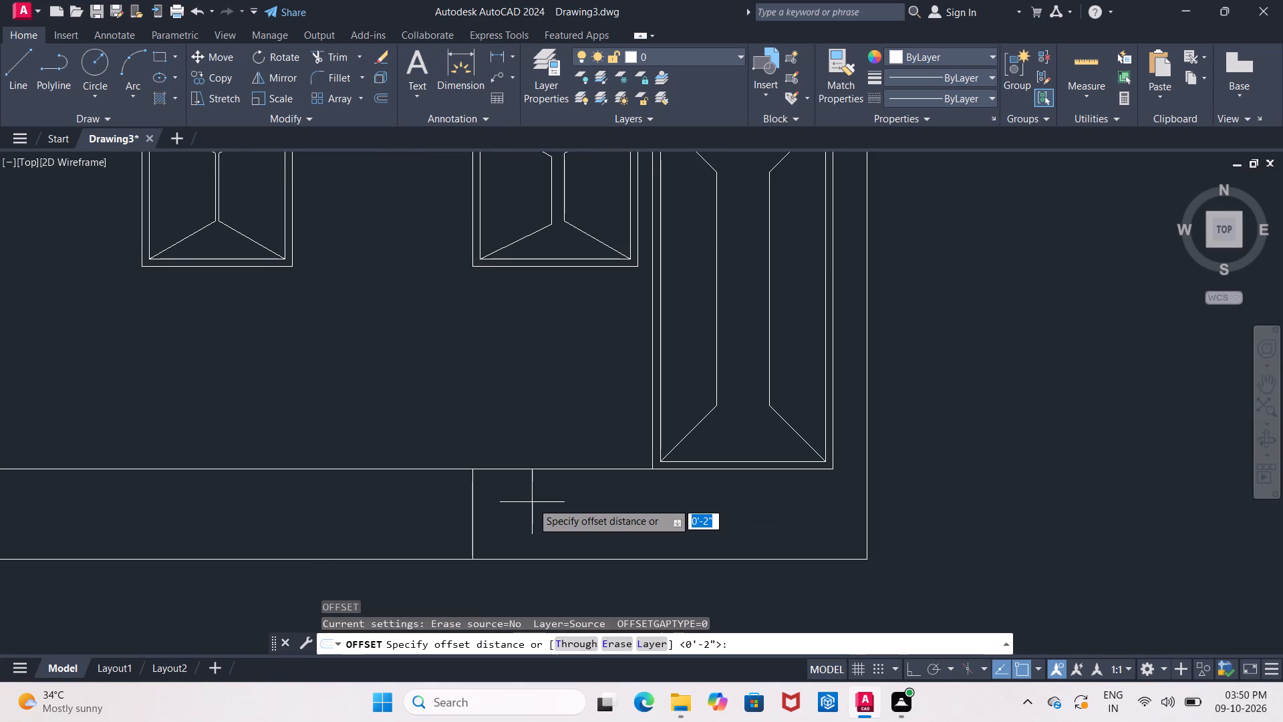
text(10)
key(shift+quotedbl)
key(Return)
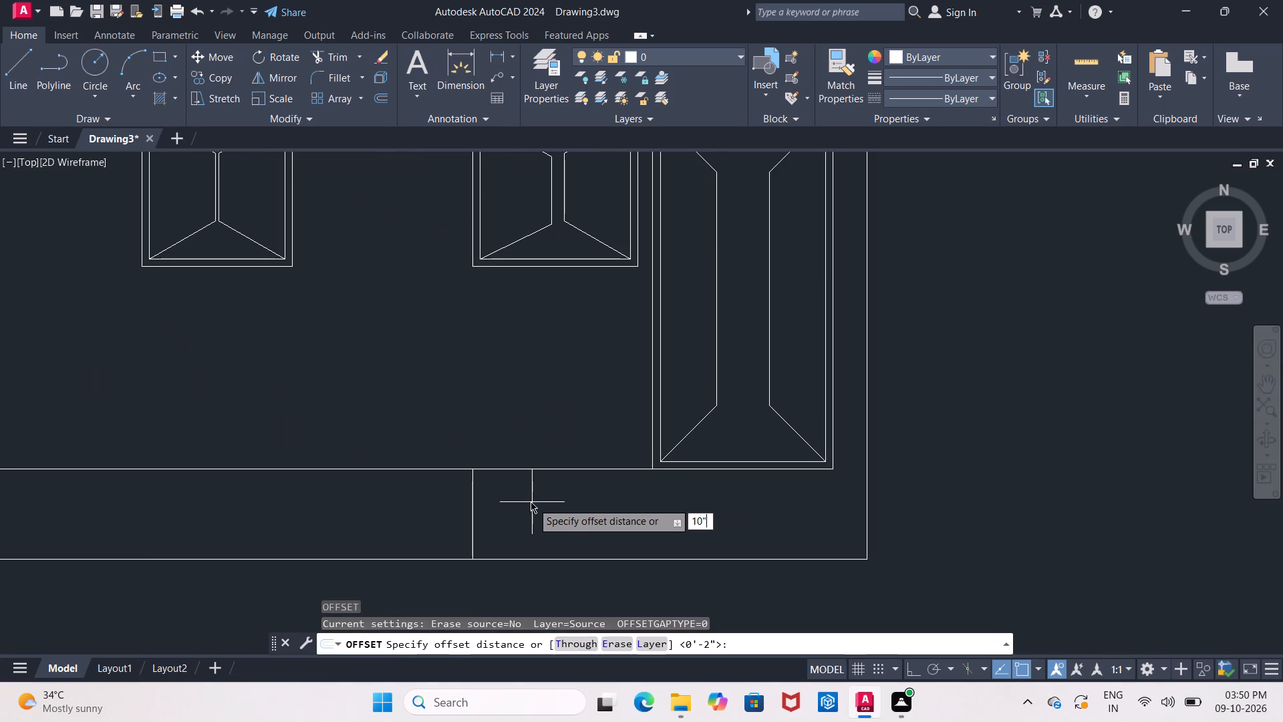
click(469, 514)
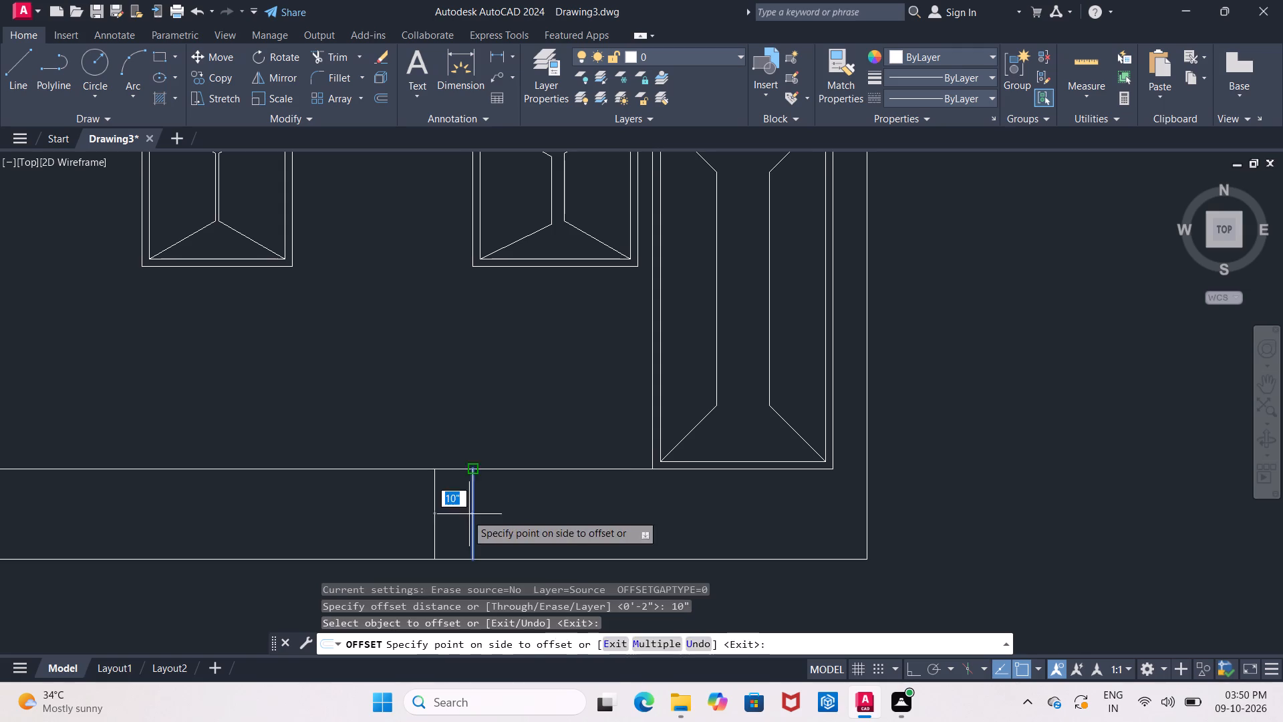
click(440, 513)
drag(432, 515, 423, 515)
click(383, 515)
scroll(389, 513, down, 2)
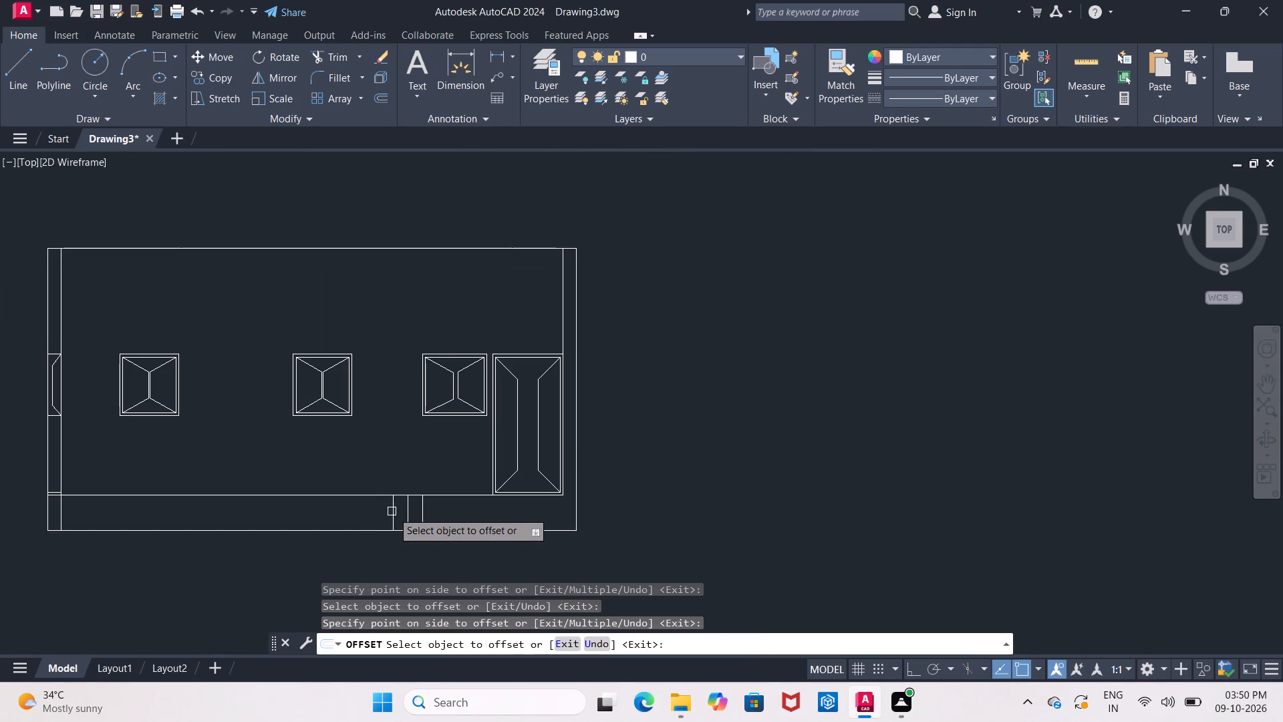
Examine the elevation's lower lines against the porch and parking area of the floor plan above.
middle_drag(348, 551, 505, 581)
scroll(515, 513, down, 2)
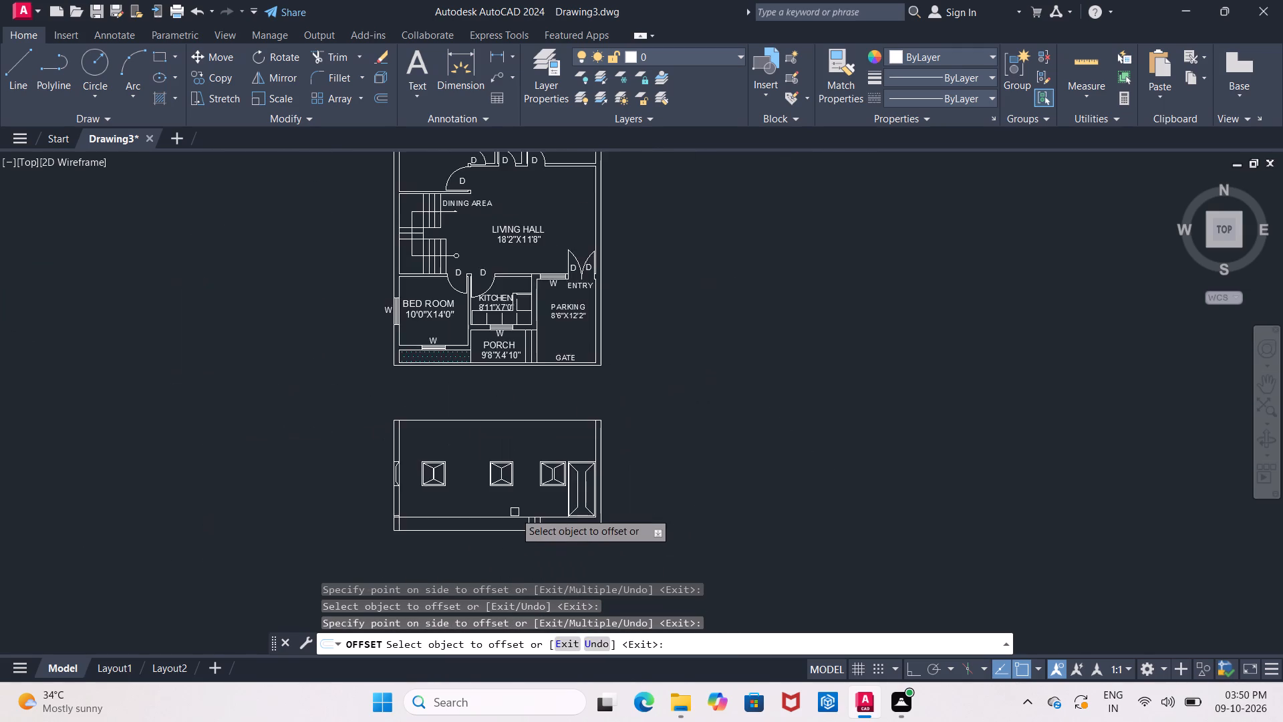
middle_drag(515, 512, 508, 481)
scroll(515, 512, up, 1)
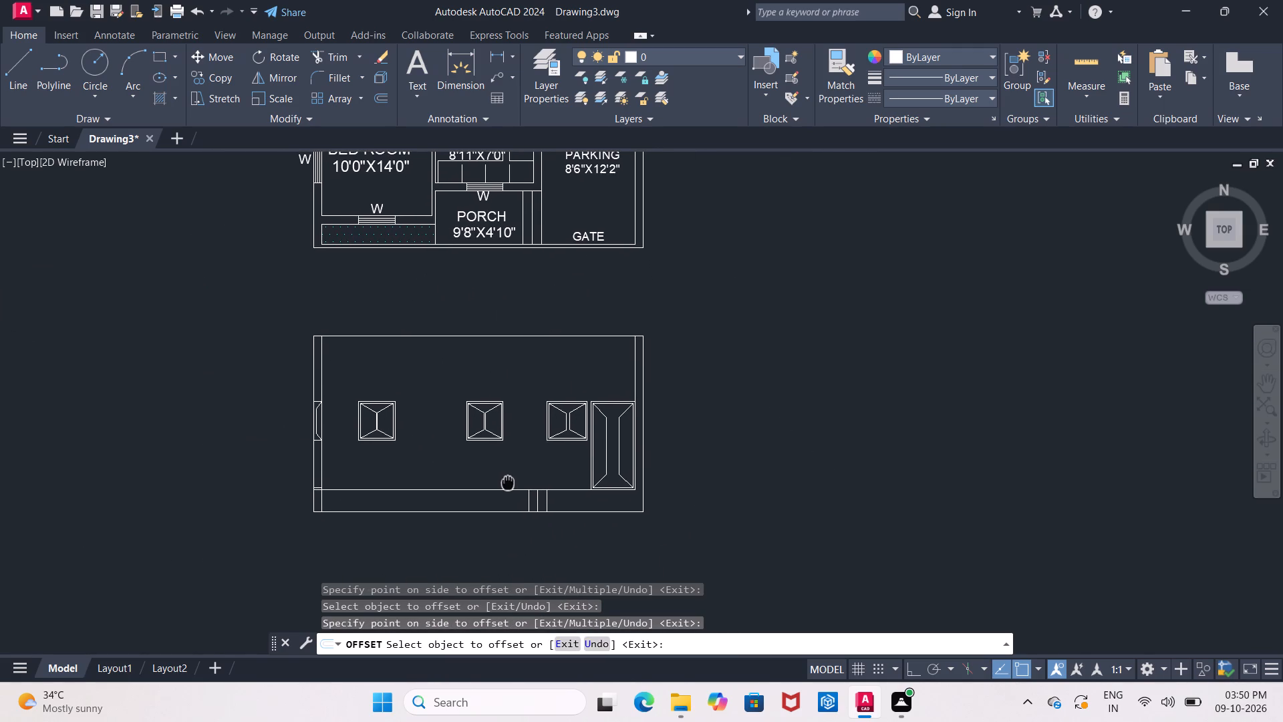
middle_drag(508, 481, 504, 497)
scroll(504, 497, up, 1)
middle_drag(504, 500, 503, 503)
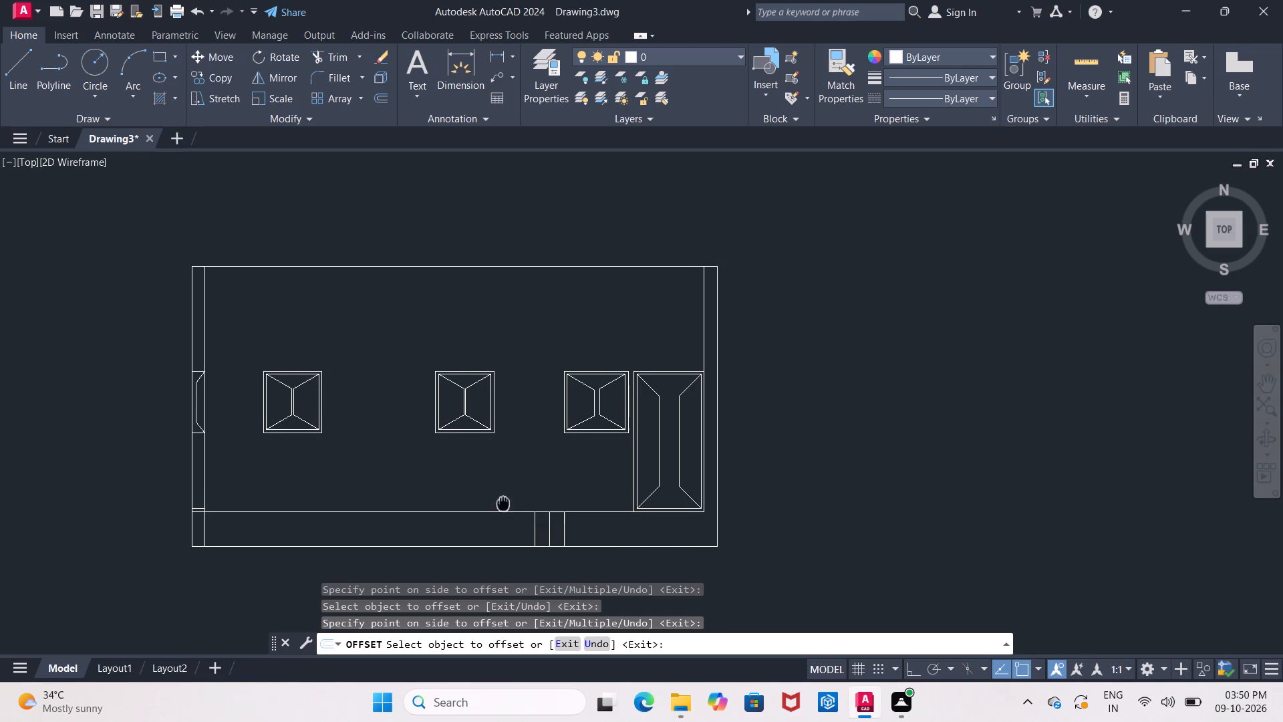
middle_drag(503, 503, 490, 535)
scroll(490, 535, down, 1)
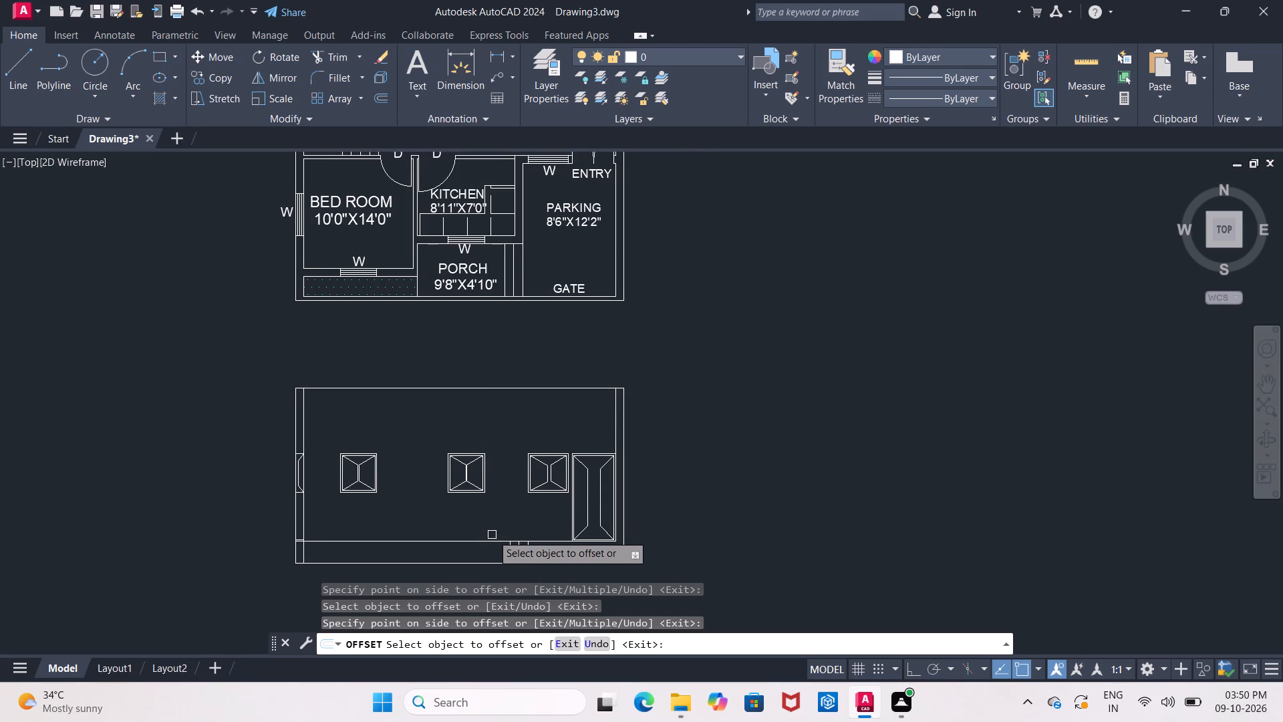
middle_drag(490, 529, 411, 575)
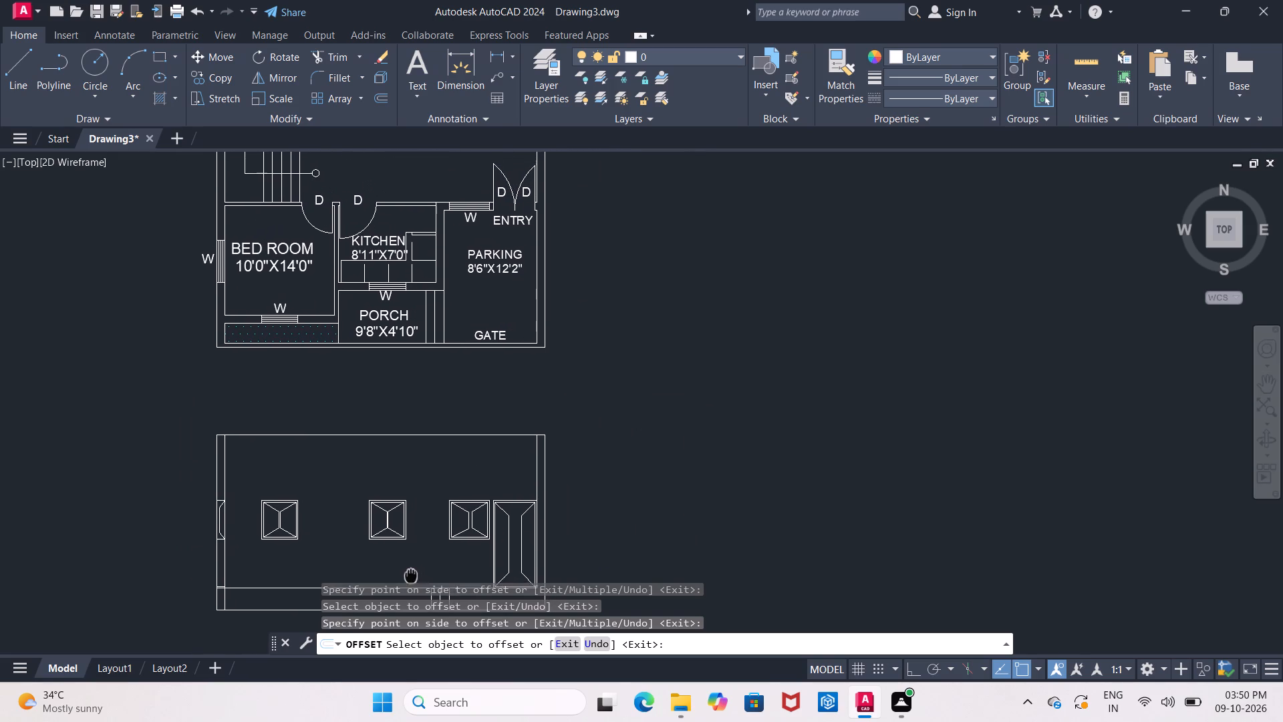
middle_drag(411, 575, 414, 563)
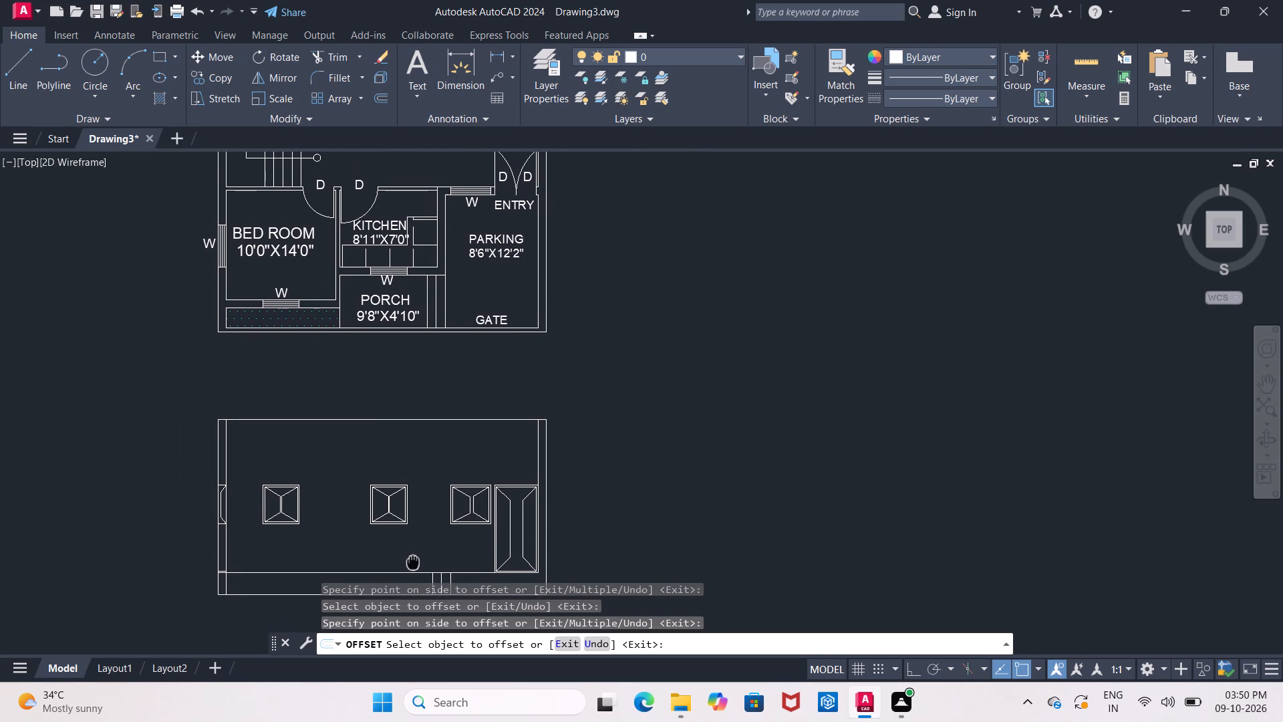
middle_drag(414, 563, 413, 544)
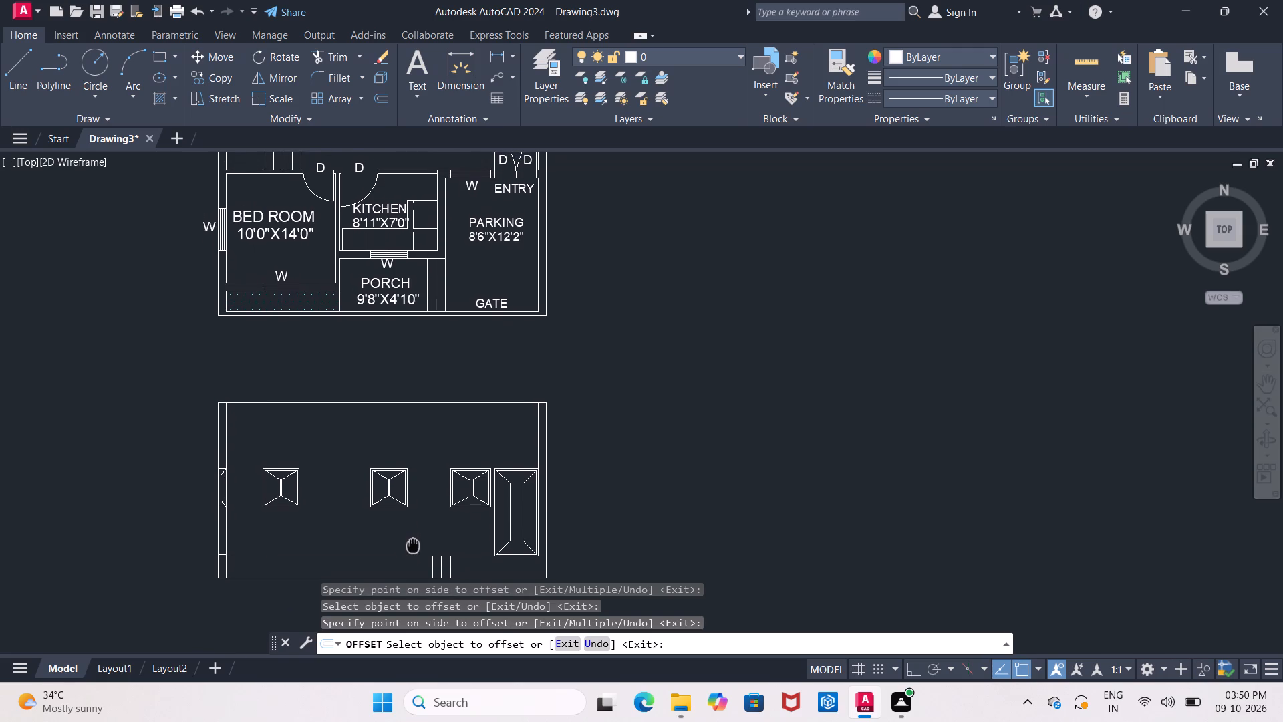
middle_drag(413, 544, 423, 501)
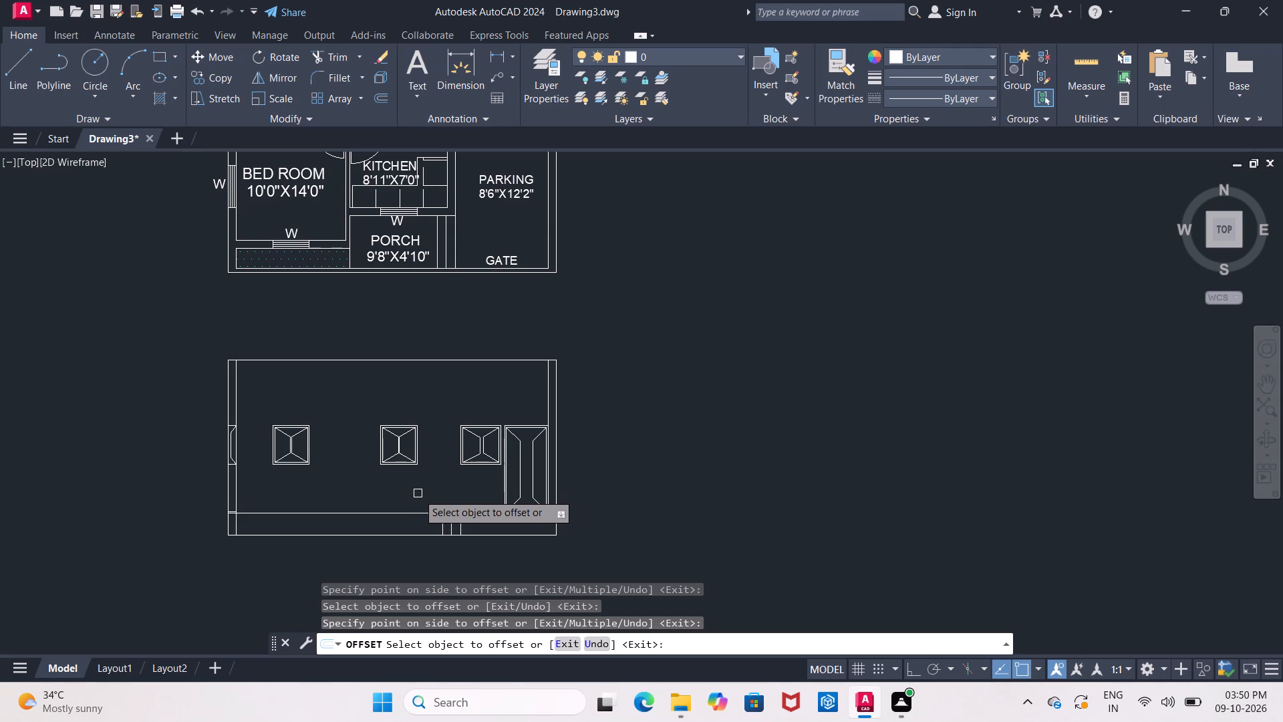
middle_drag(424, 496, 424, 484)
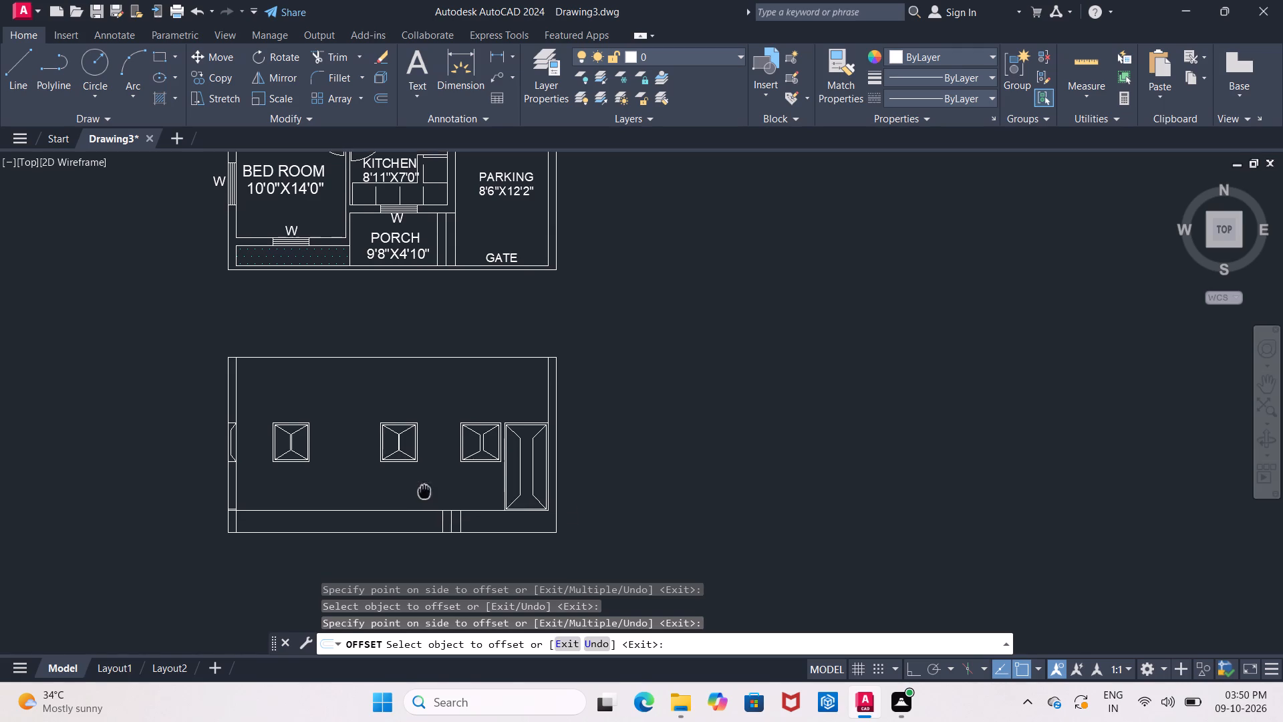
middle_drag(424, 484, 419, 459)
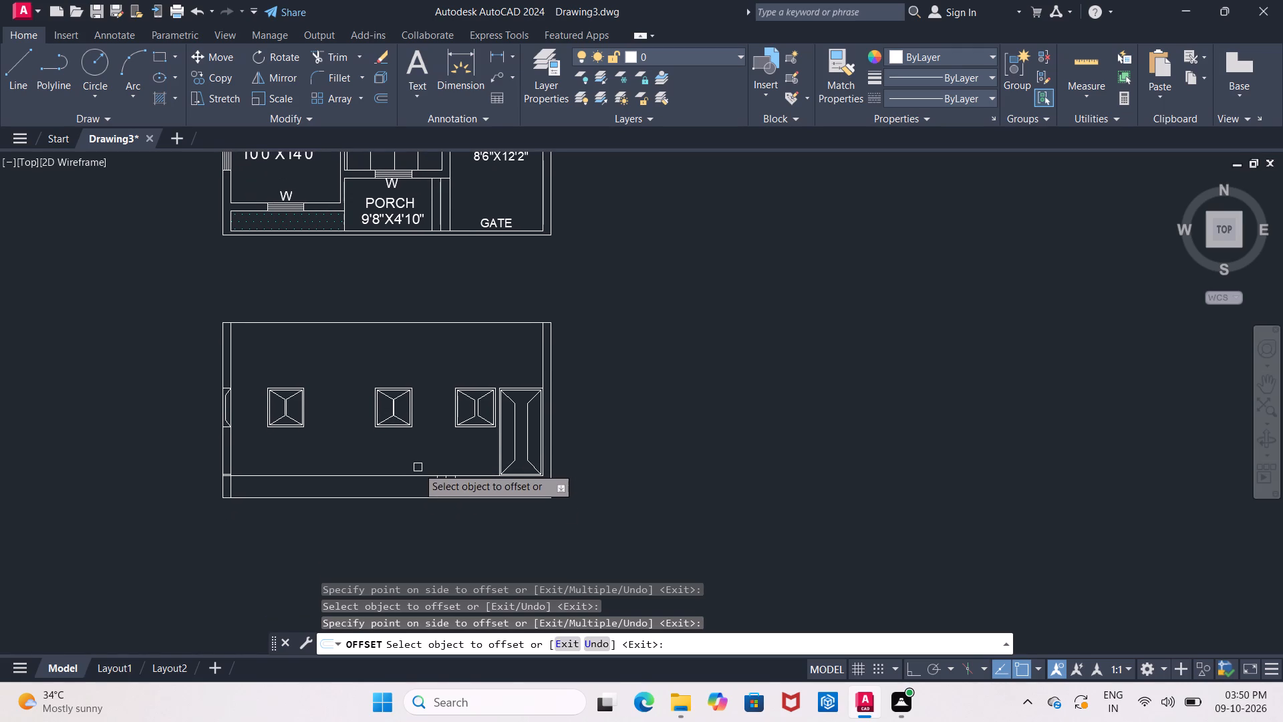
scroll(418, 468, up, 1)
middle_drag(419, 468, 400, 471)
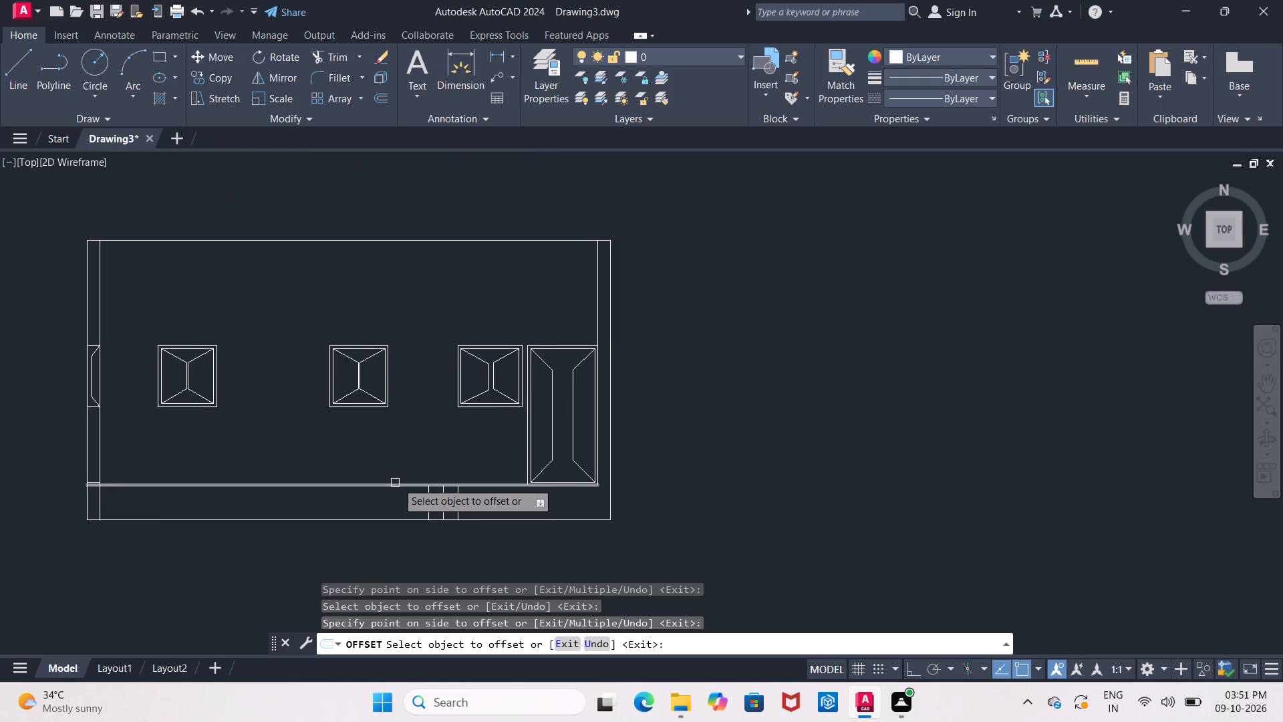
key(Escape)
Offset the elevation's top line 3' downward, above the windows and the tall opening.
scroll(427, 453, down, 1)
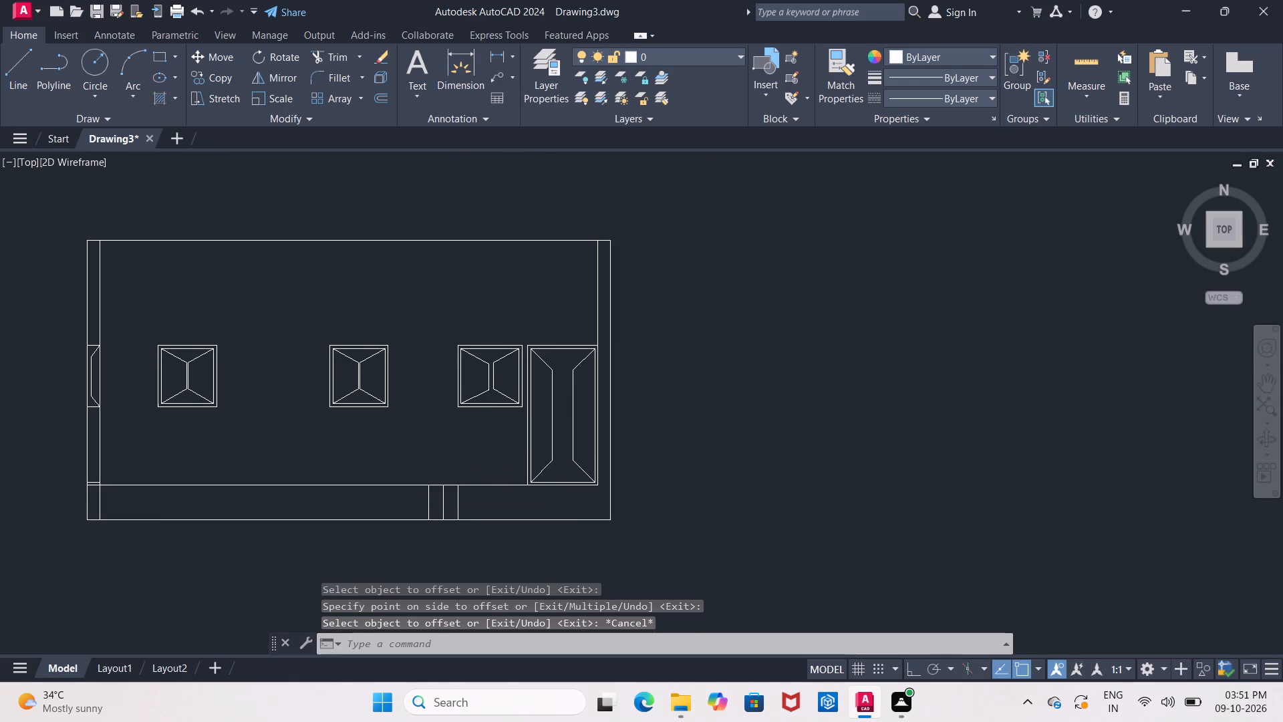
middle_drag(426, 455, 395, 523)
scroll(420, 434, up, 2)
middle_drag(420, 433, 392, 434)
key(Escape)
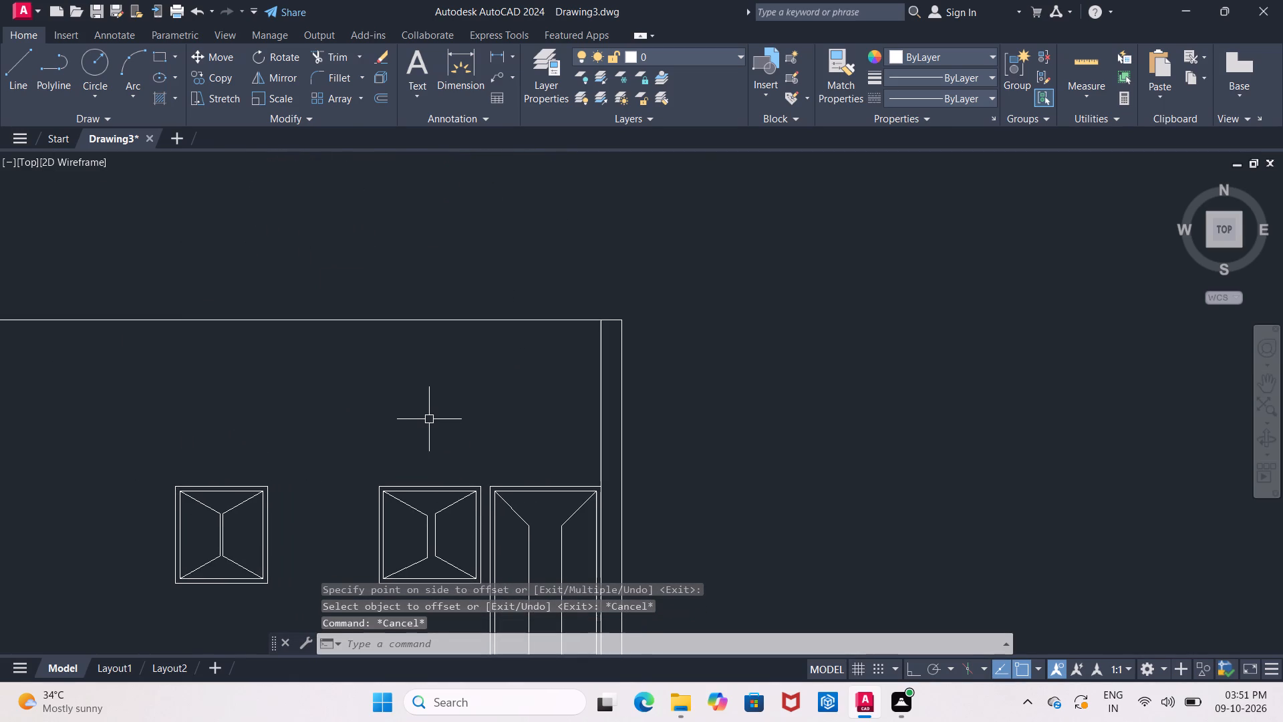
key(o)
key(Return)
key(3)
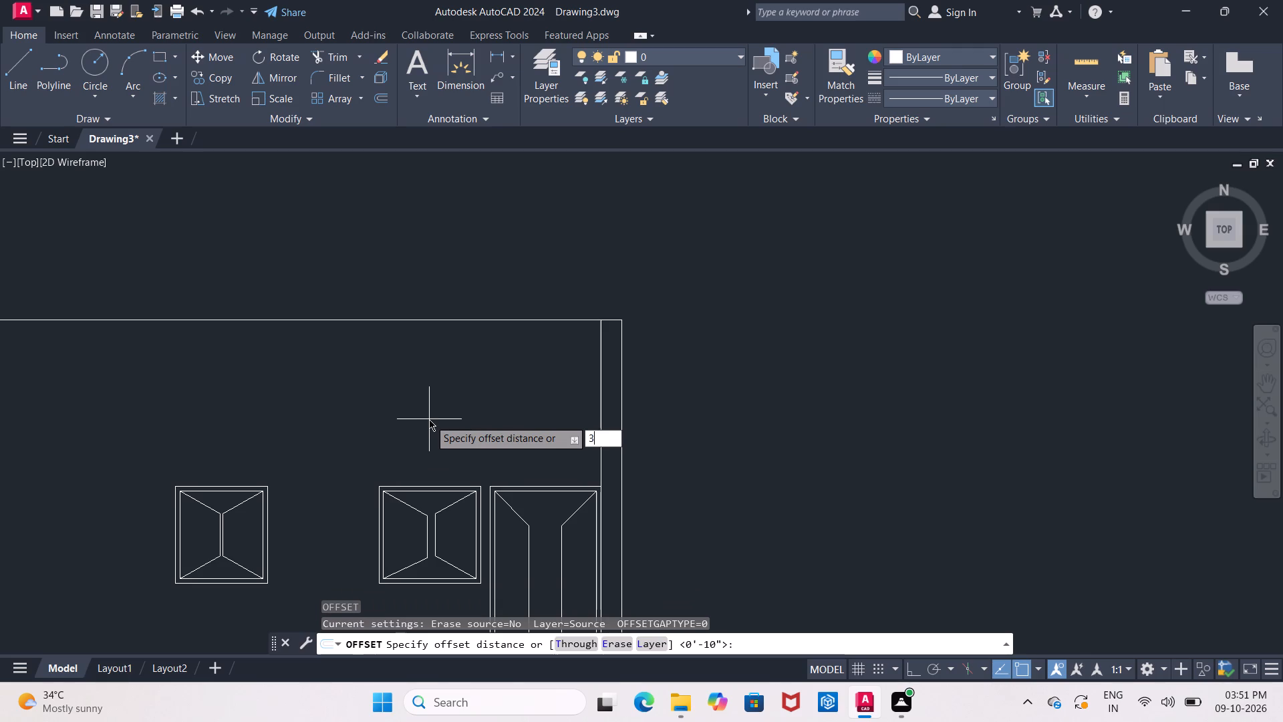
key(apostrophe)
key(Return)
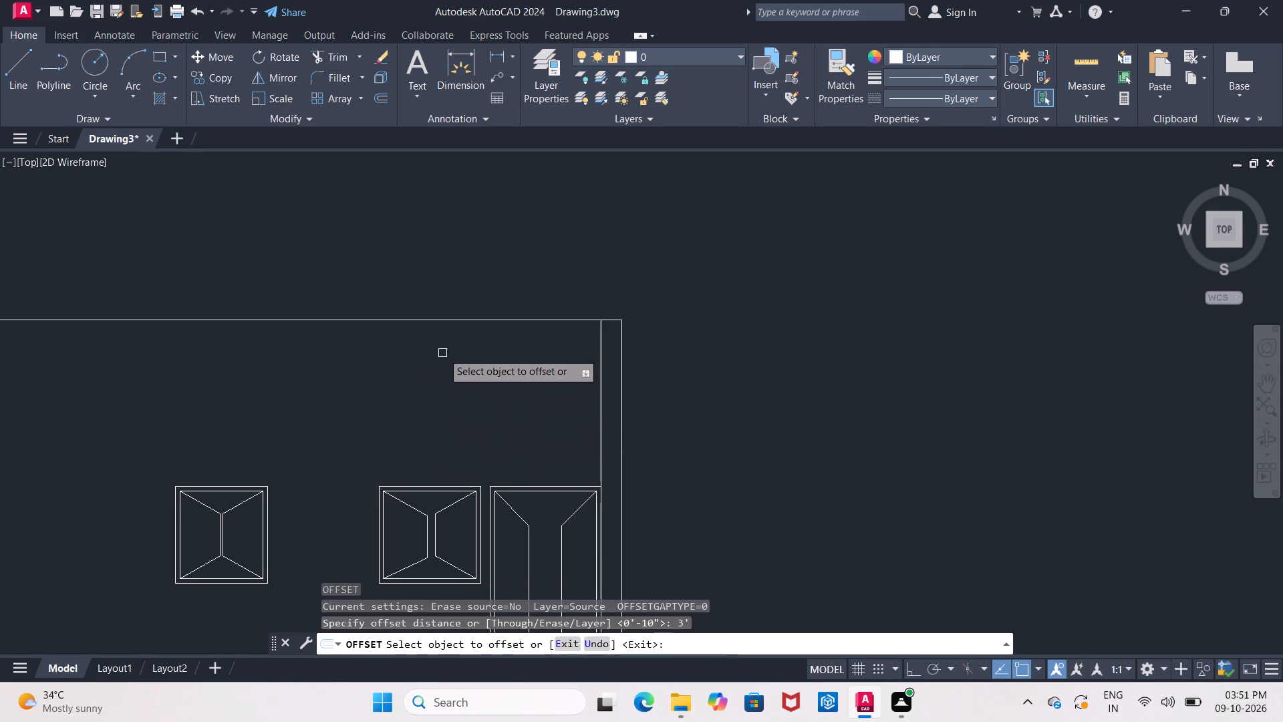
click(450, 321)
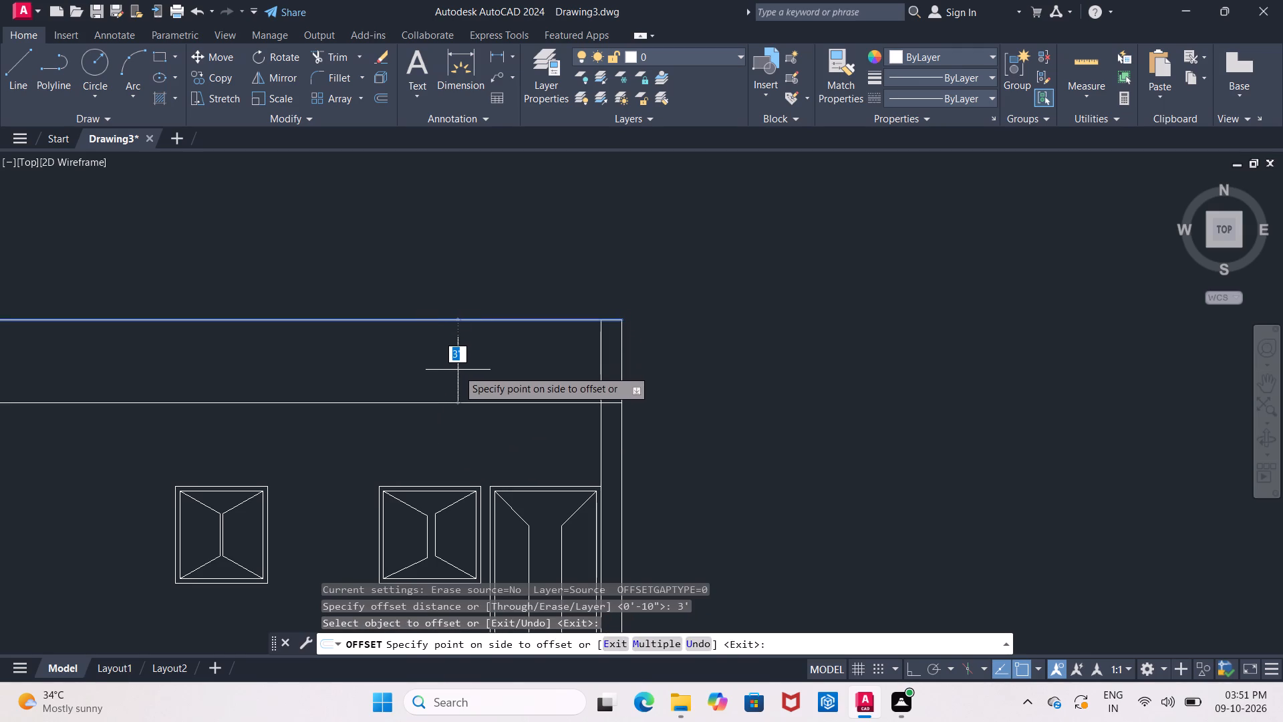
click(458, 370)
Examine the elevation's upper part and the floor plan's living hall and bedroom walls.
scroll(472, 370, down, 1)
middle_drag(472, 370, 597, 336)
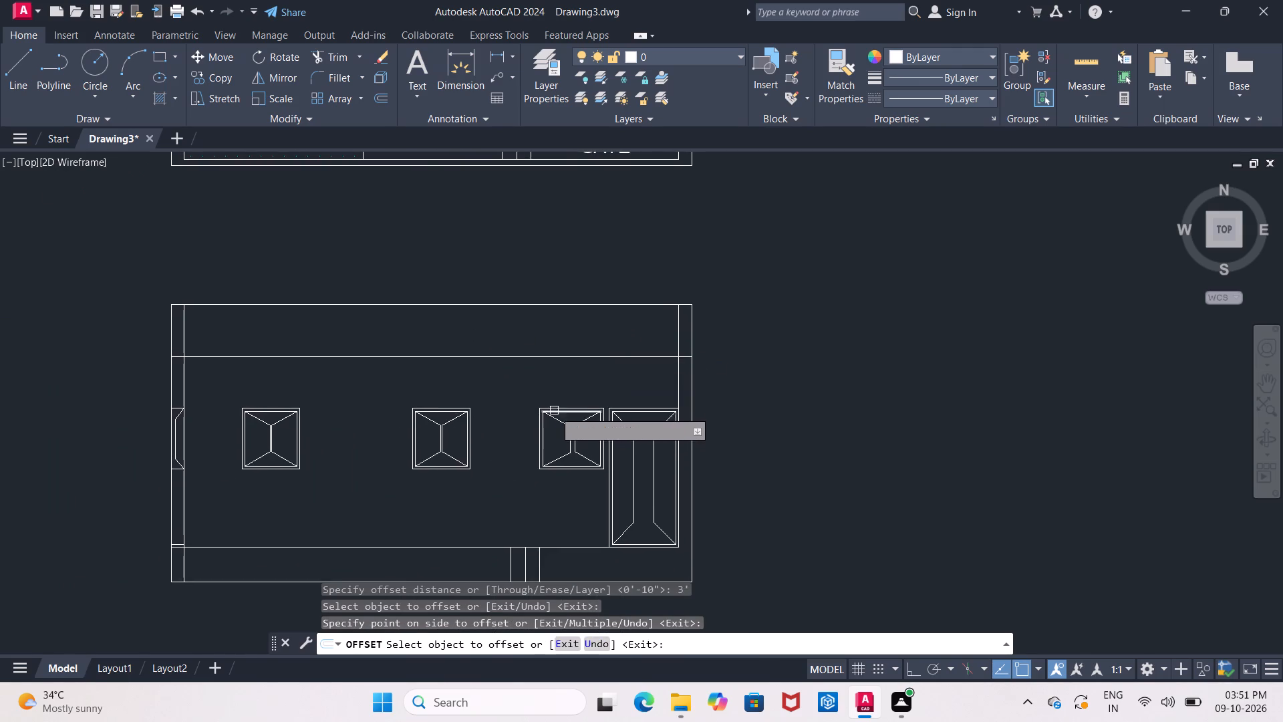
scroll(554, 406, up, 2)
middle_drag(528, 388, 387, 402)
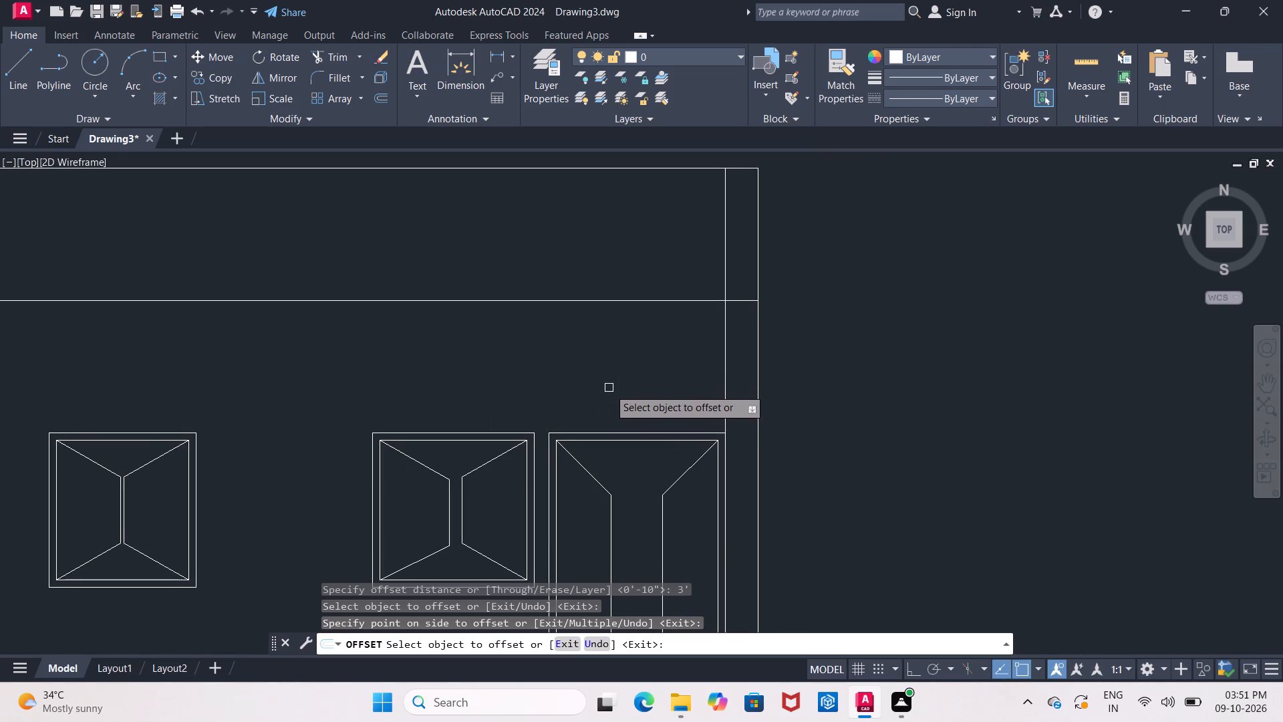
middle_drag(583, 381, 711, 385)
scroll(706, 386, down, 5)
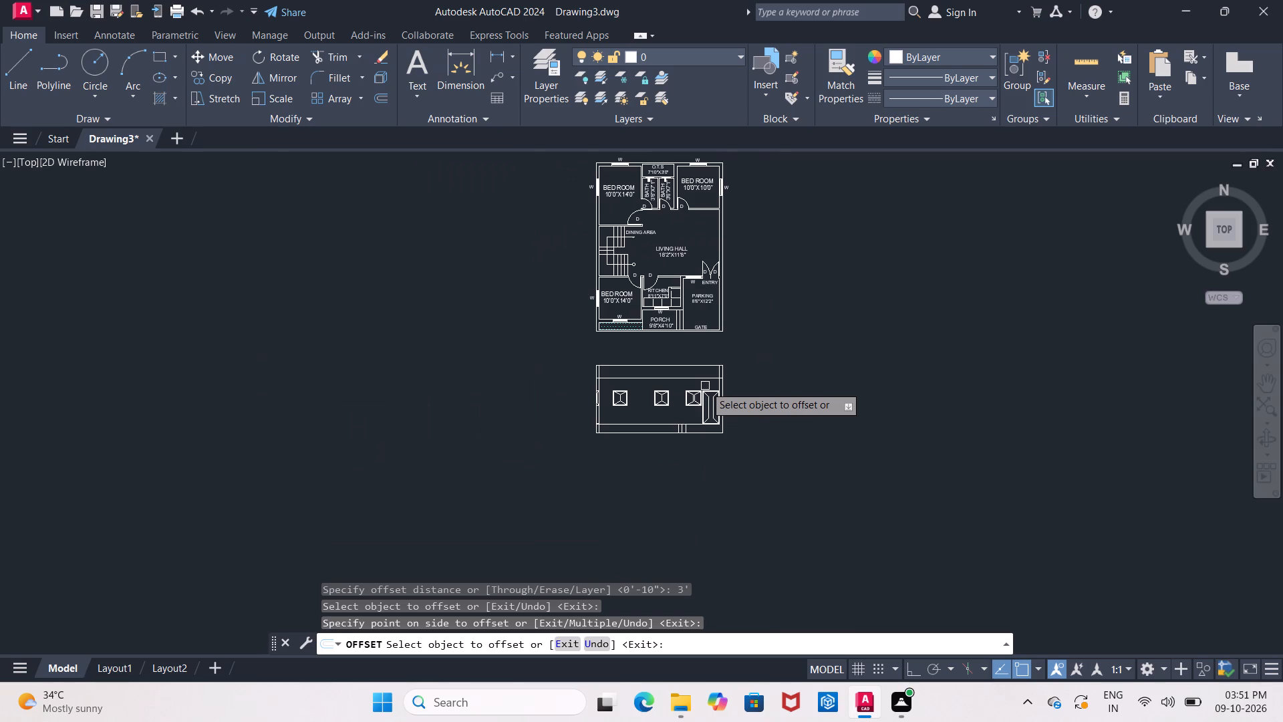
scroll(705, 386, up, 1)
middle_drag(705, 386, 676, 498)
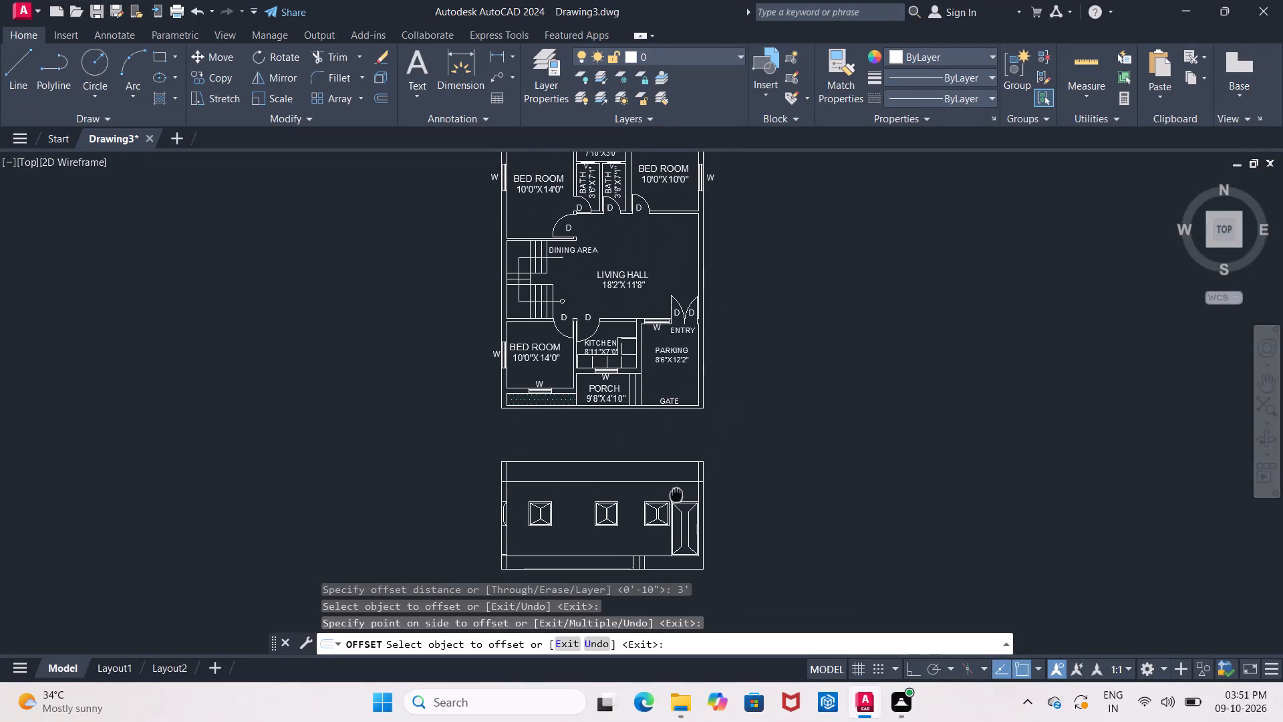
middle_drag(676, 498, 674, 501)
scroll(727, 272, up, 2)
middle_drag(710, 262, 716, 431)
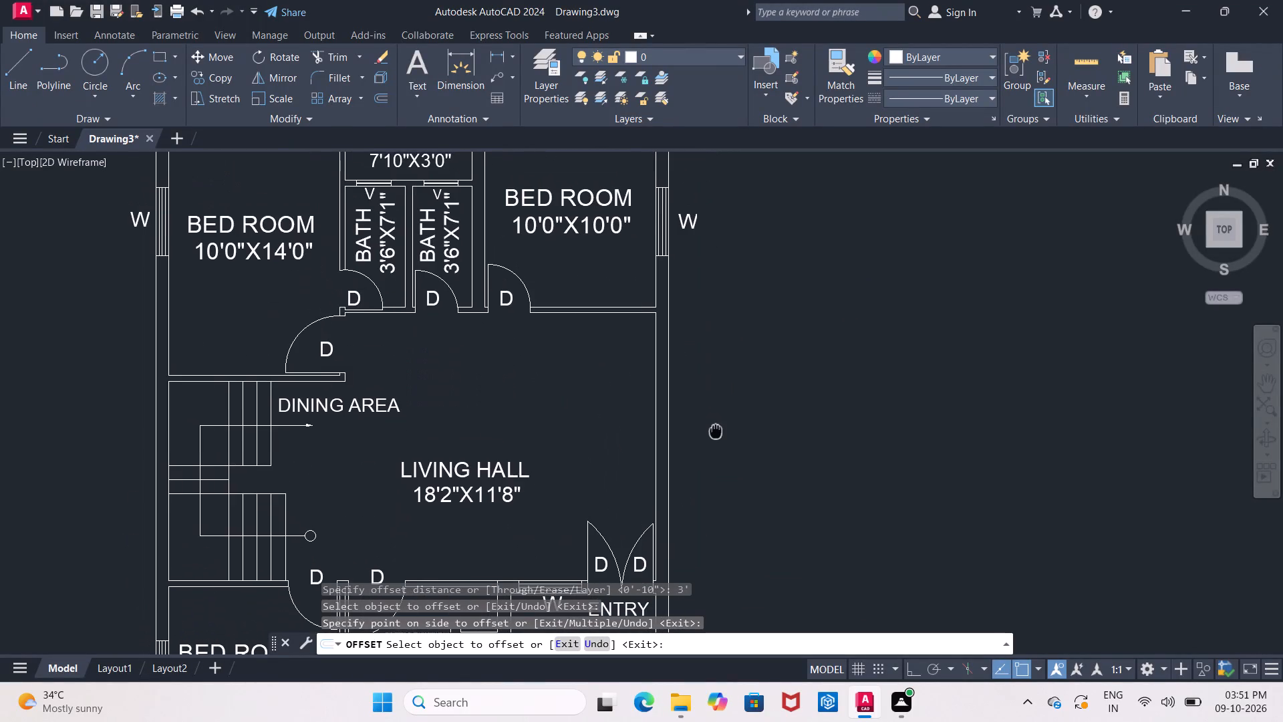
middle_drag(716, 431, 718, 431)
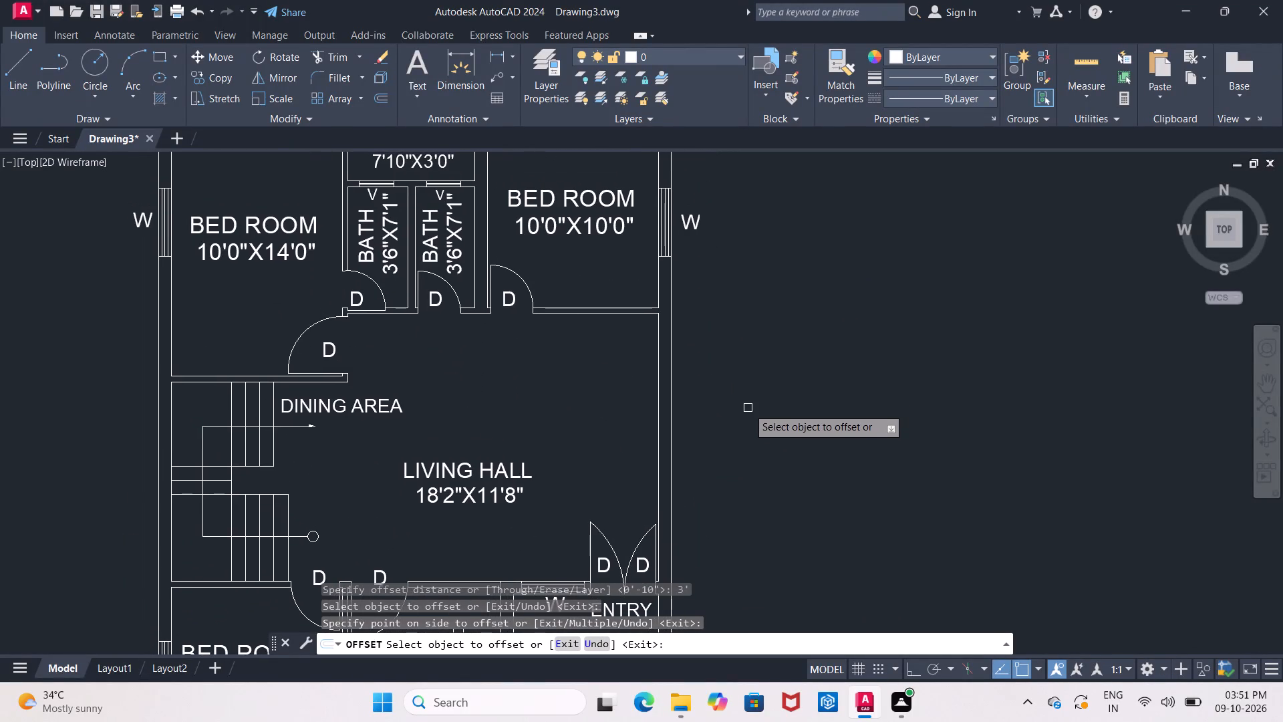
key(Escape)
Draw a horizontal line about 12'-2" long across the living hall's right wall in the floor plan, with Ortho on.
middle_drag(731, 410, 738, 445)
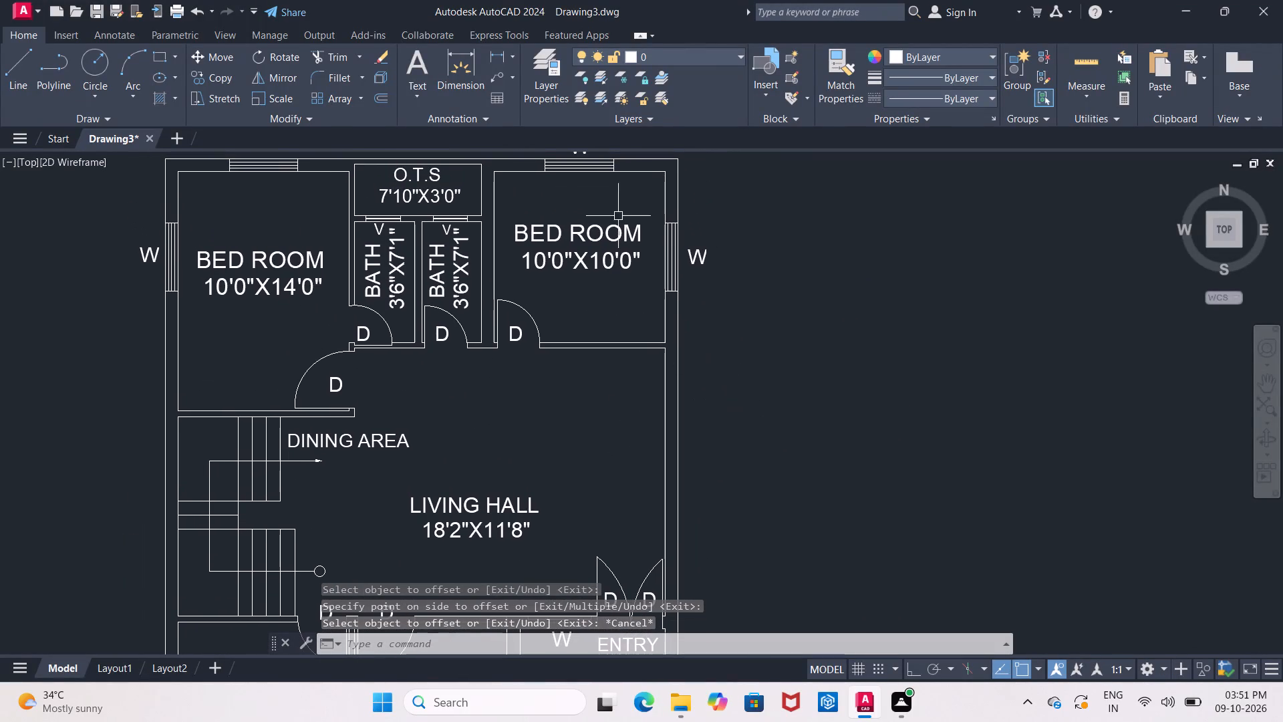
click(27, 87)
middle_drag(353, 427, 349, 389)
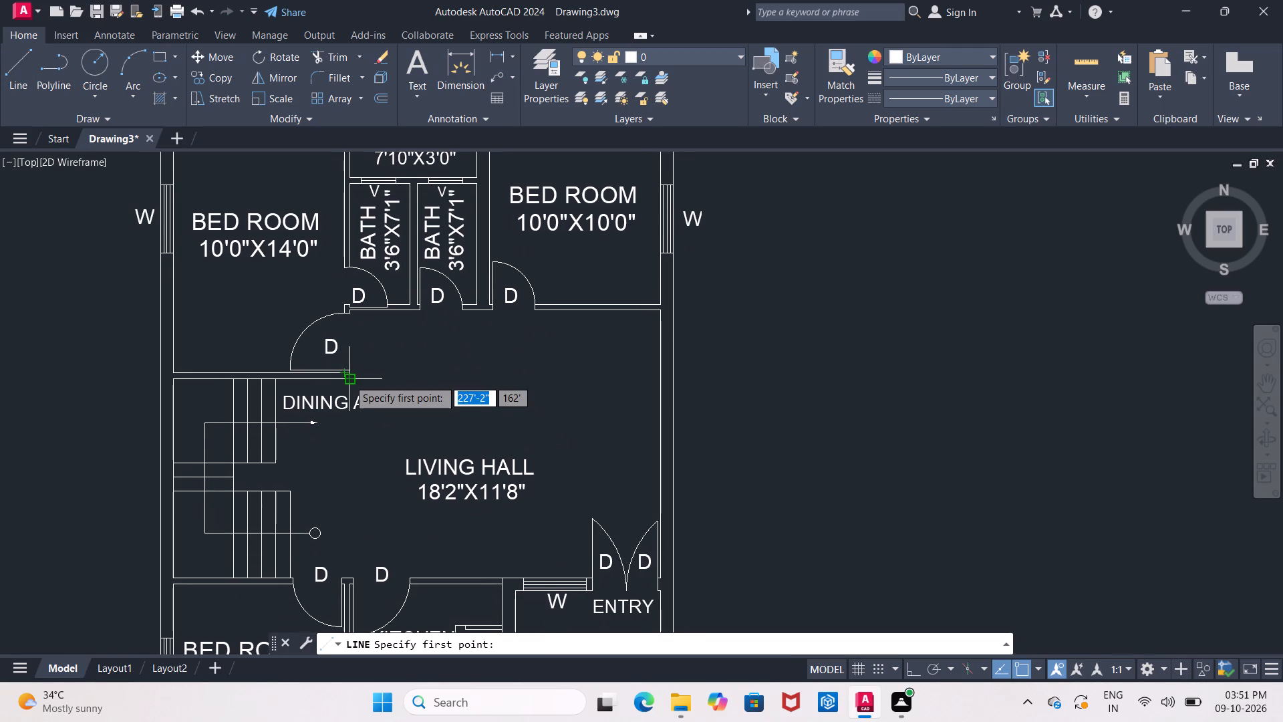
click(621, 373)
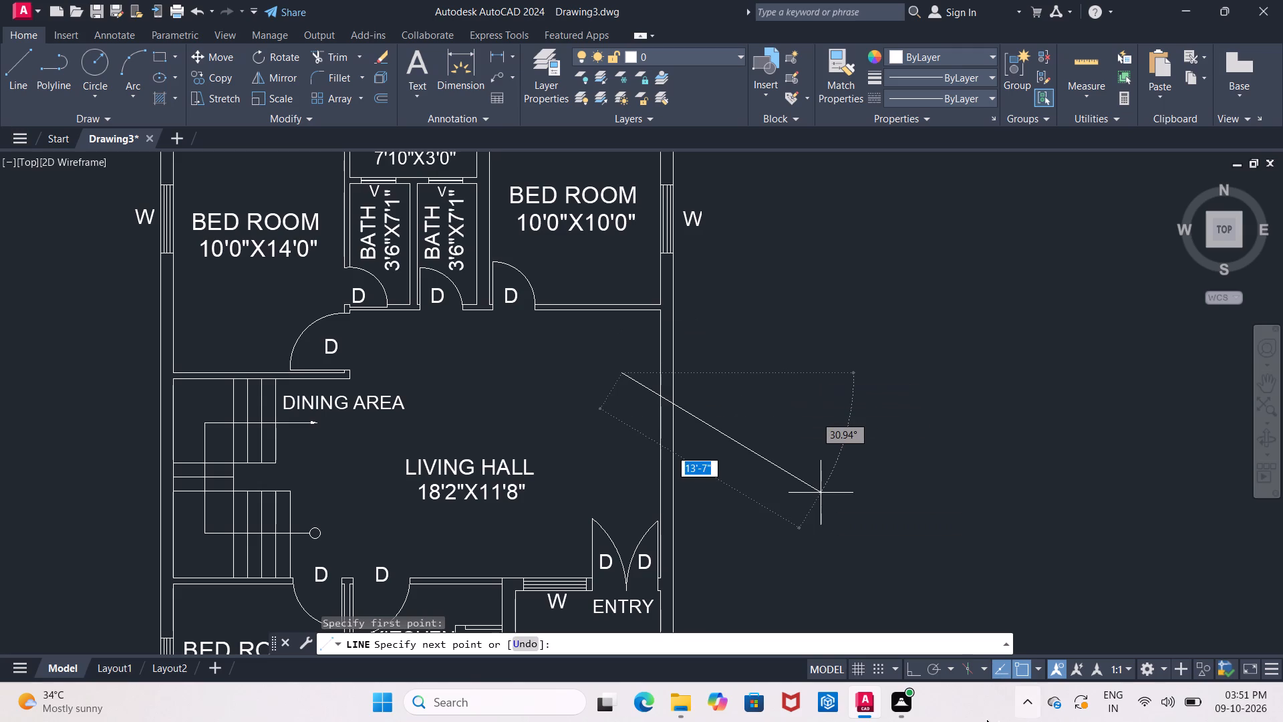
click(909, 667)
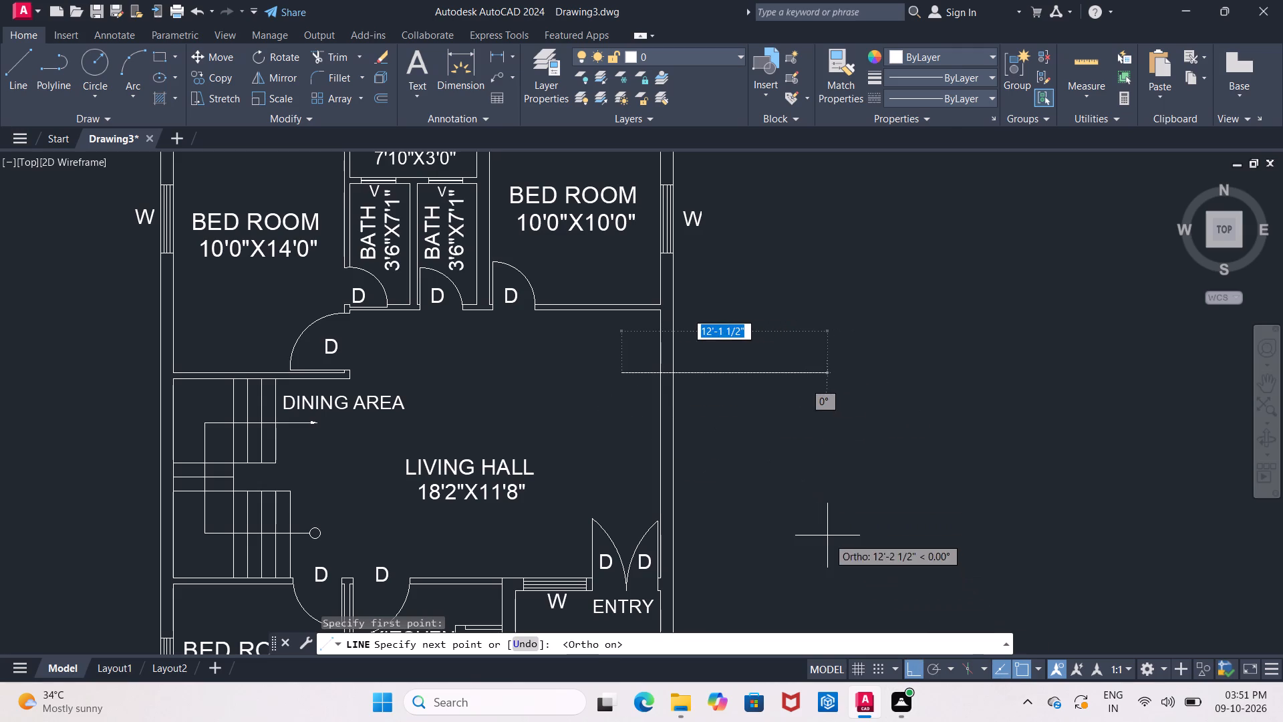
click(827, 535)
key(Escape)
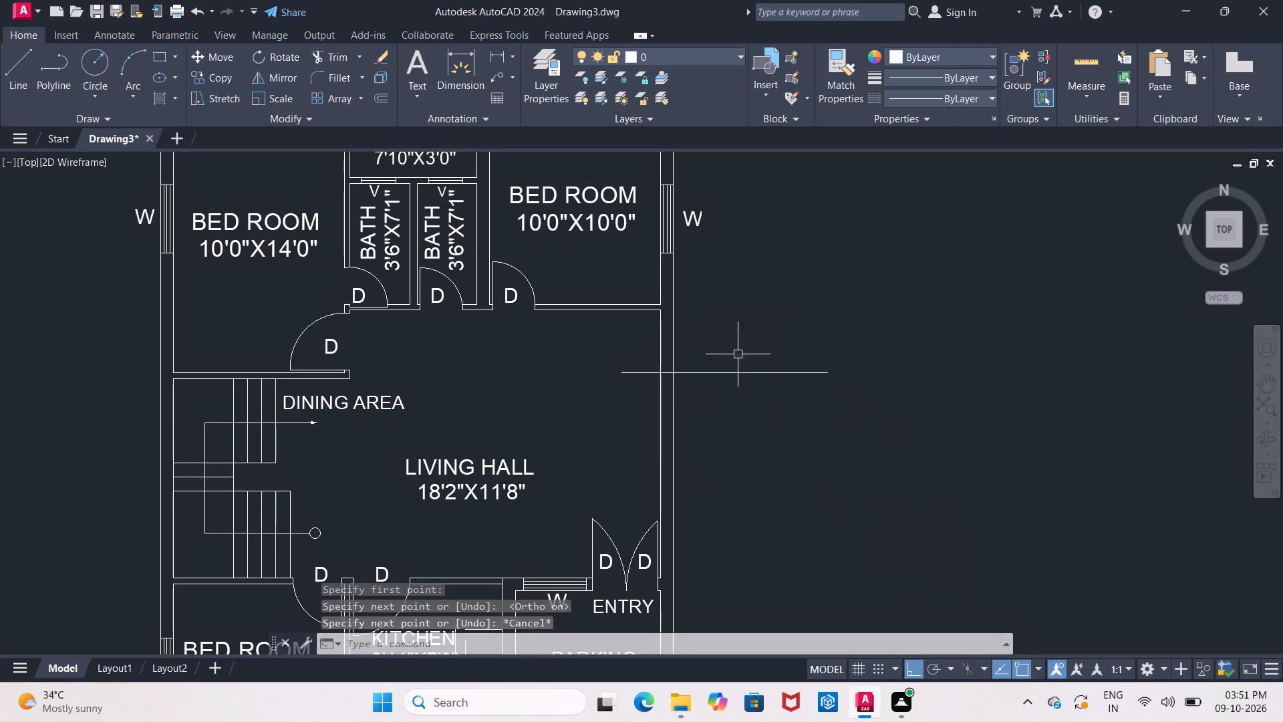
Copy the 10'0"X10'0" bedroom's right-wall window down to where the horizontal line meets the outer face of the living hall's right wall.
middle_drag(735, 346, 714, 465)
scroll(641, 311, up, 2)
click(601, 280)
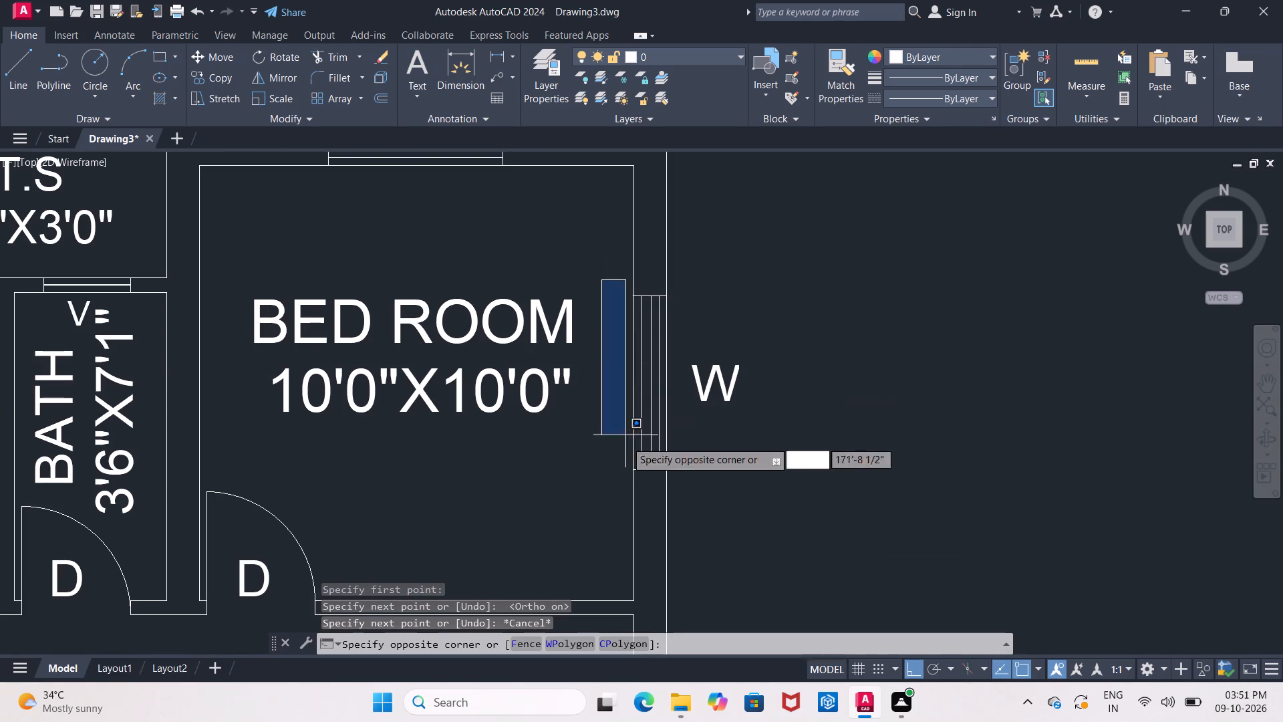
click(676, 505)
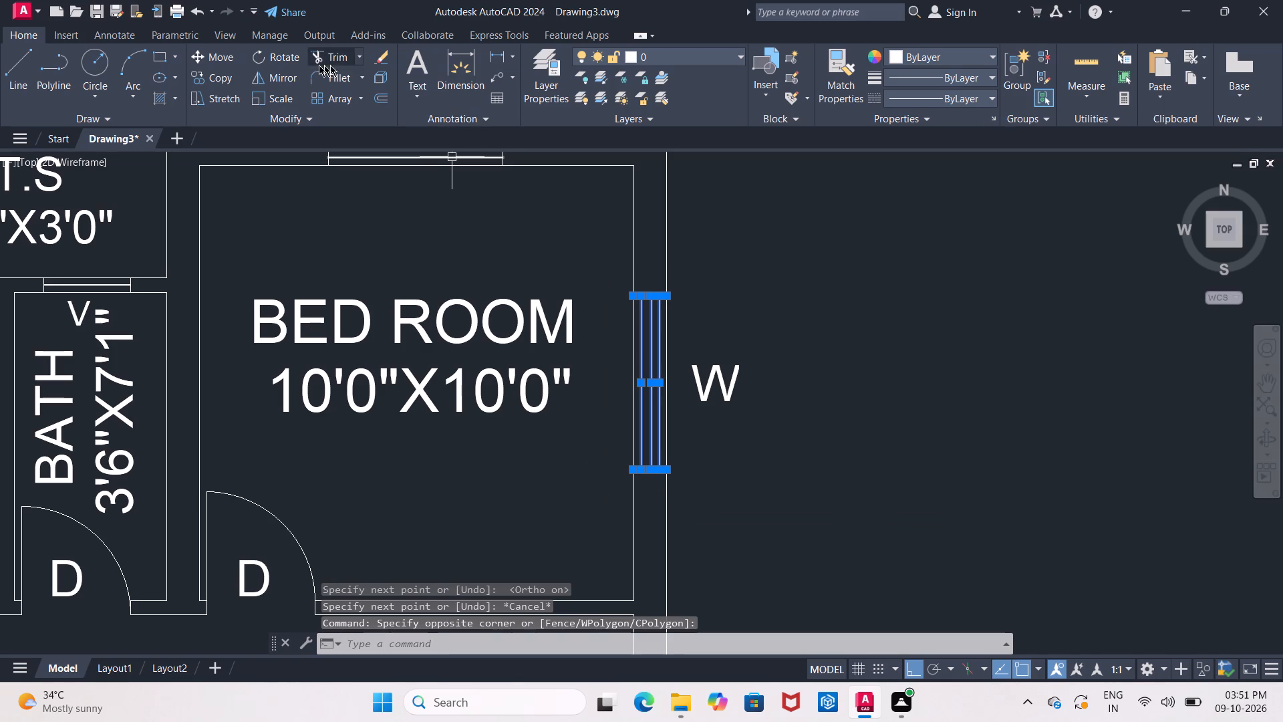
click(219, 78)
scroll(669, 327, up, 1)
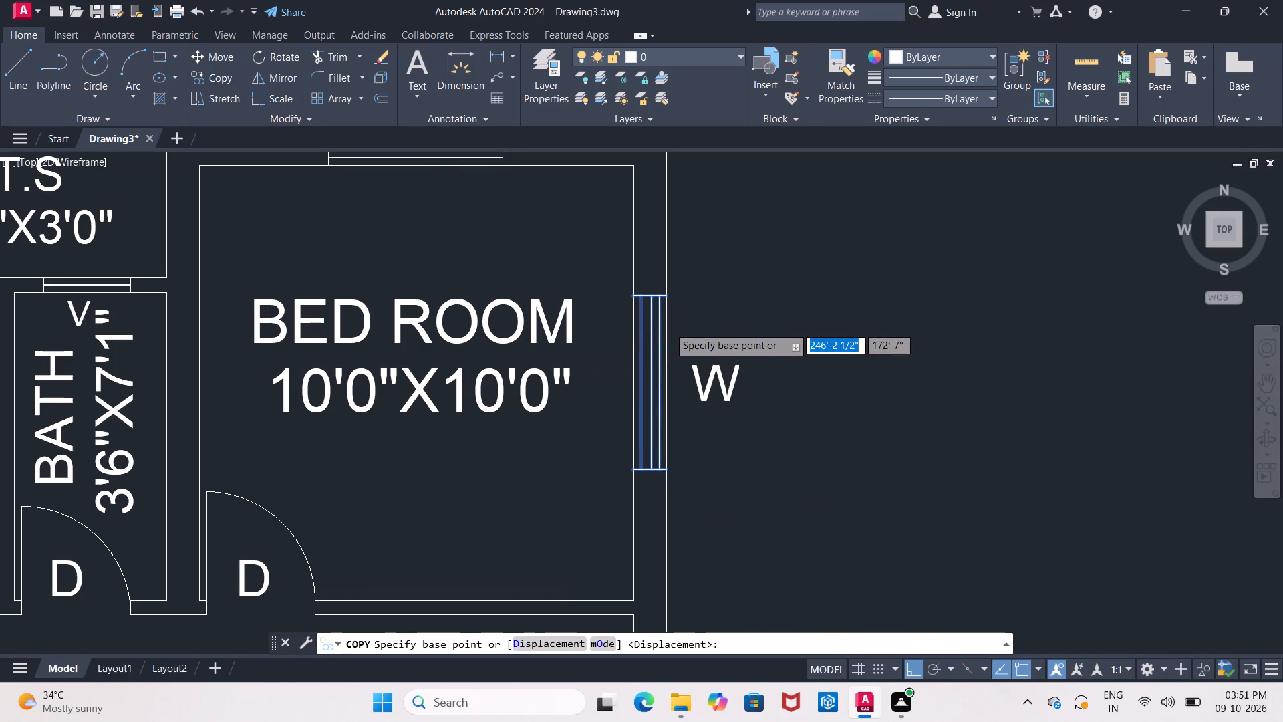
scroll(665, 319, up, 3)
scroll(664, 320, down, 2)
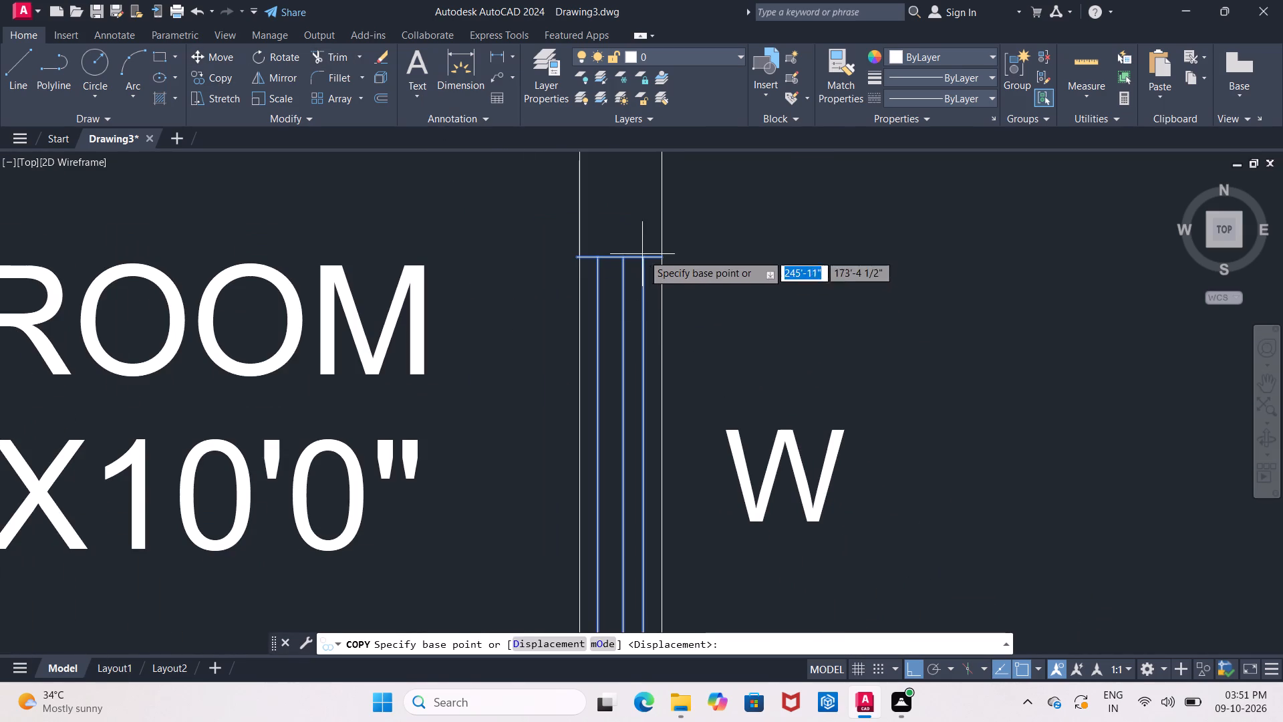
click(659, 259)
middle_drag(664, 386, 611, 231)
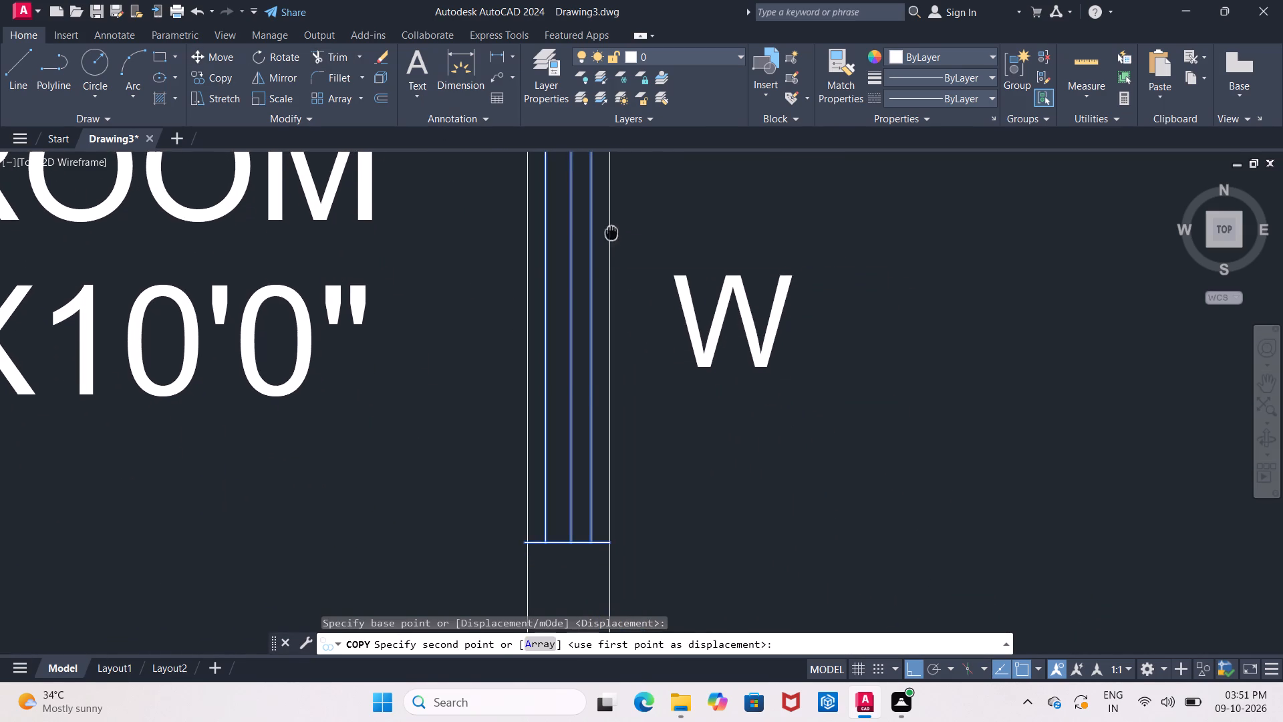
scroll(613, 295, down, 4)
scroll(619, 350, down, 3)
scroll(618, 468, up, 3)
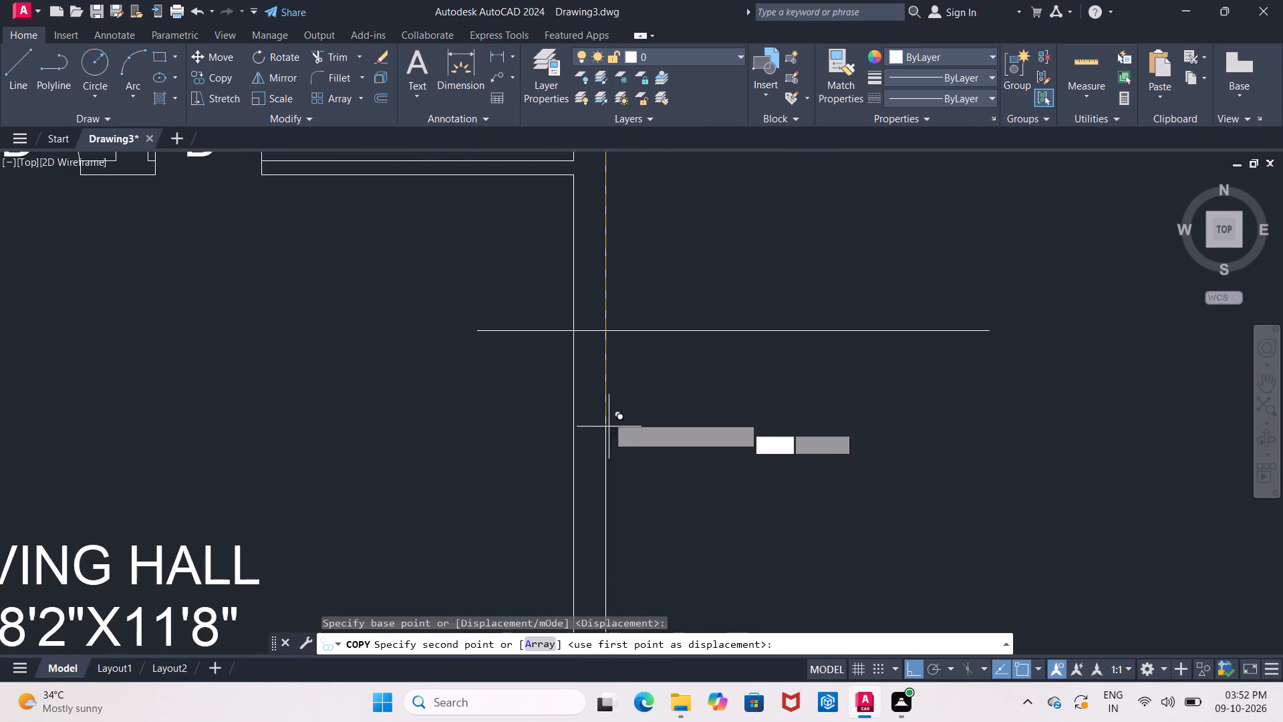
click(604, 334)
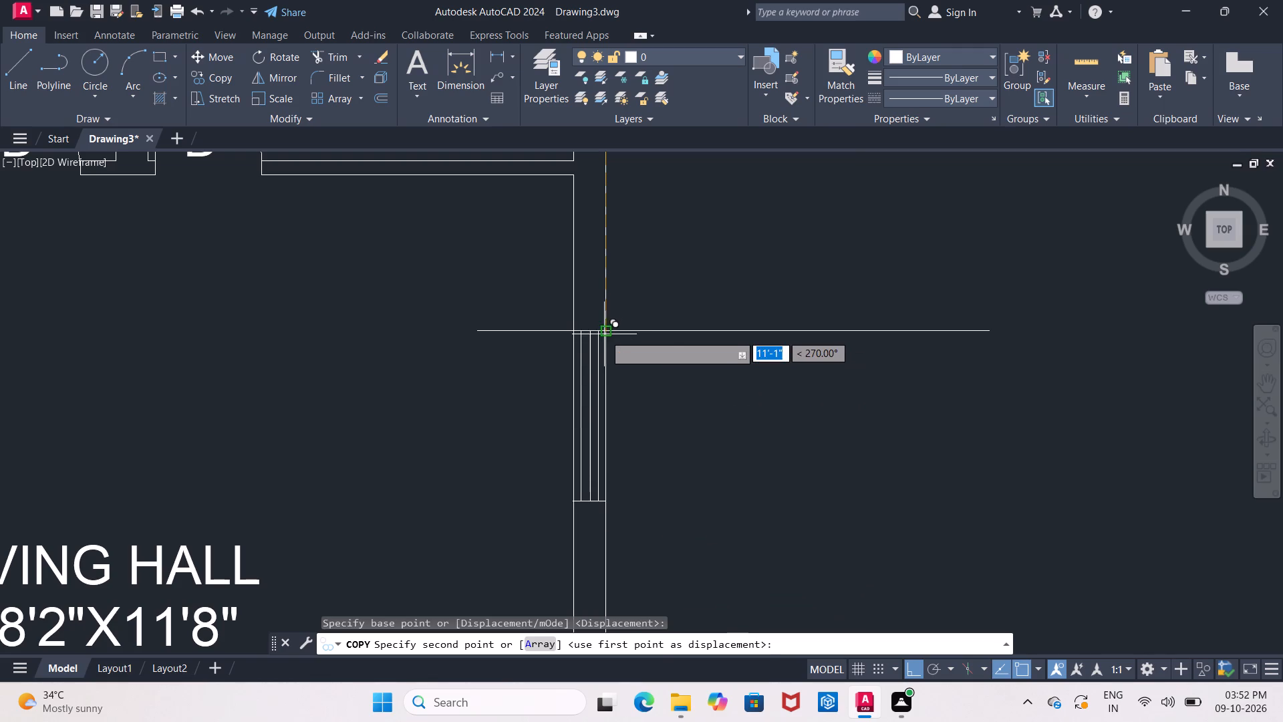
key(Escape)
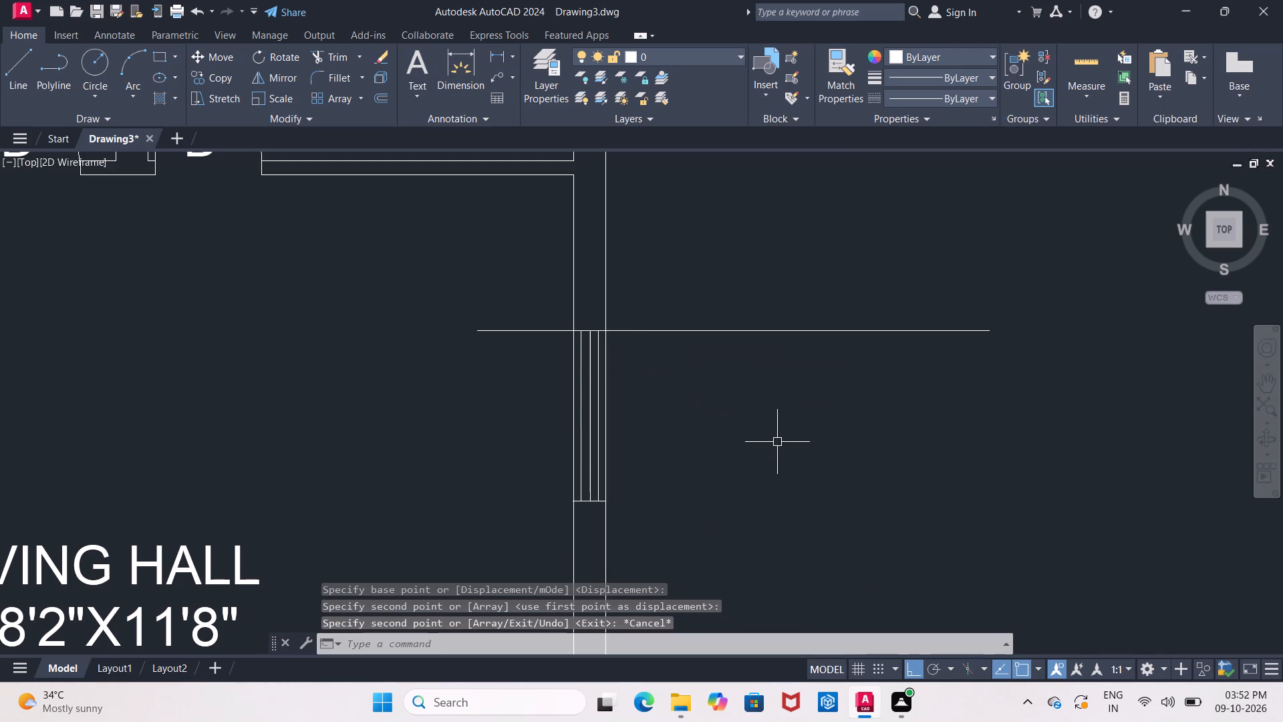
Trim the horizontal line's overhangs on both sides of the living hall's right wall at the copied window.
key(r)
key(Escape)
text(TR)
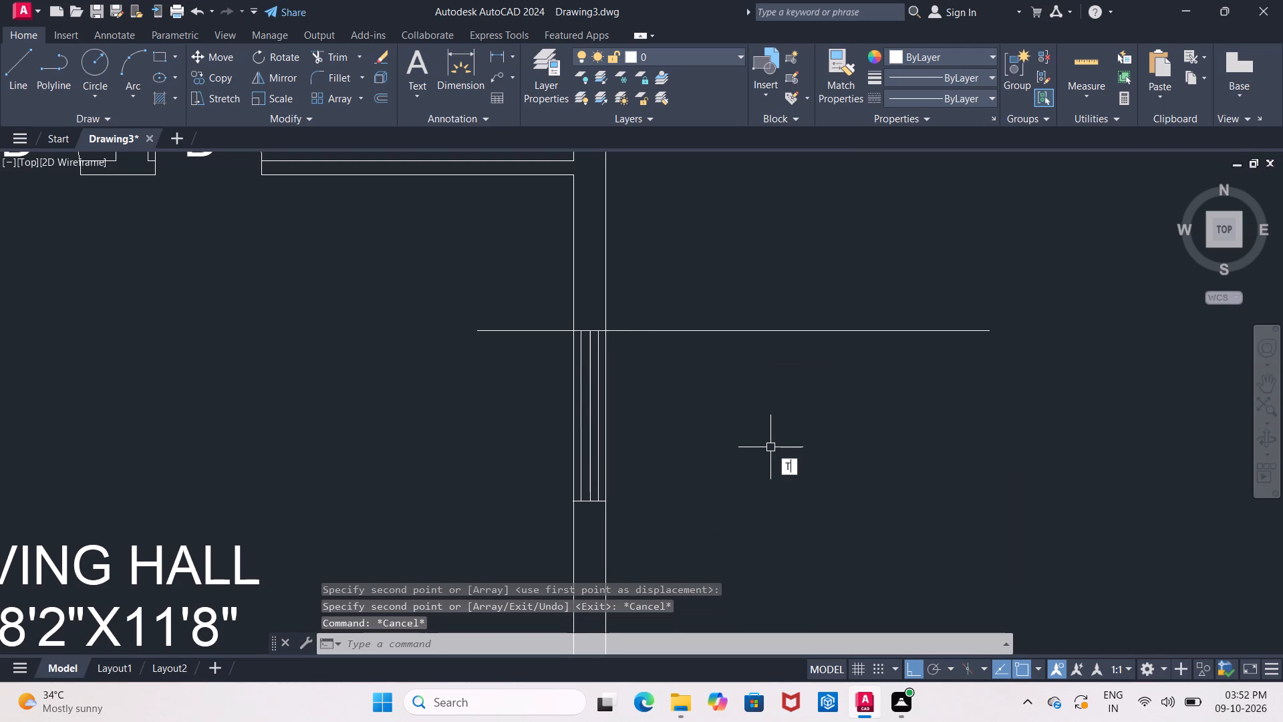
key(Return)
key(Return)
drag(760, 243, 760, 291)
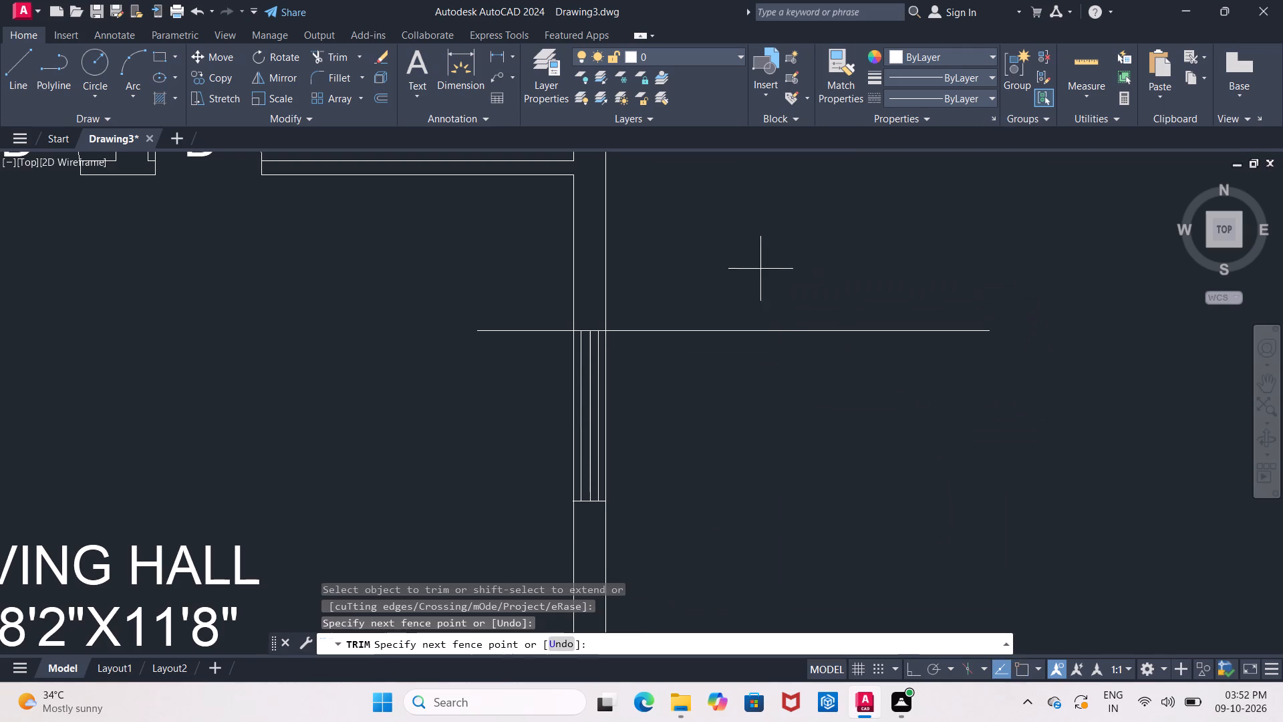
drag(760, 291, 764, 392)
drag(550, 300, 539, 401)
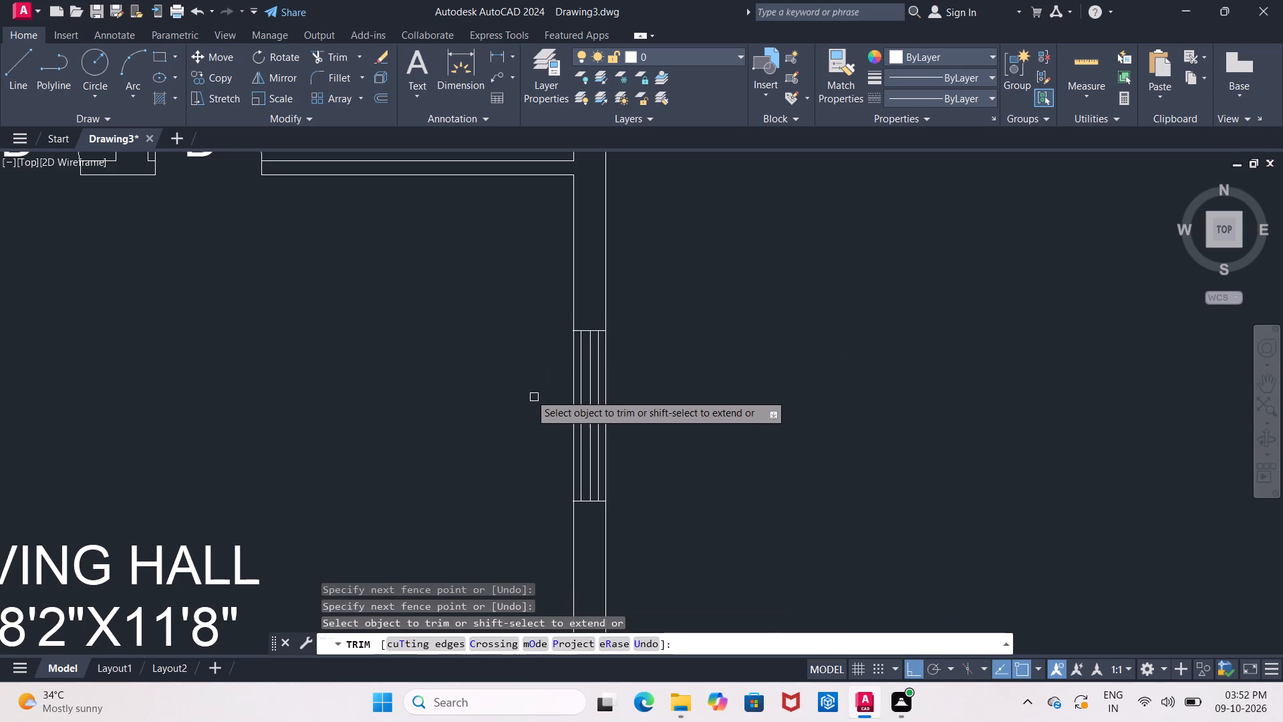
Trim away the short line inside the elevation's left wall strip, just above the floor line.
scroll(498, 378, down, 4)
middle_drag(473, 401, 498, 285)
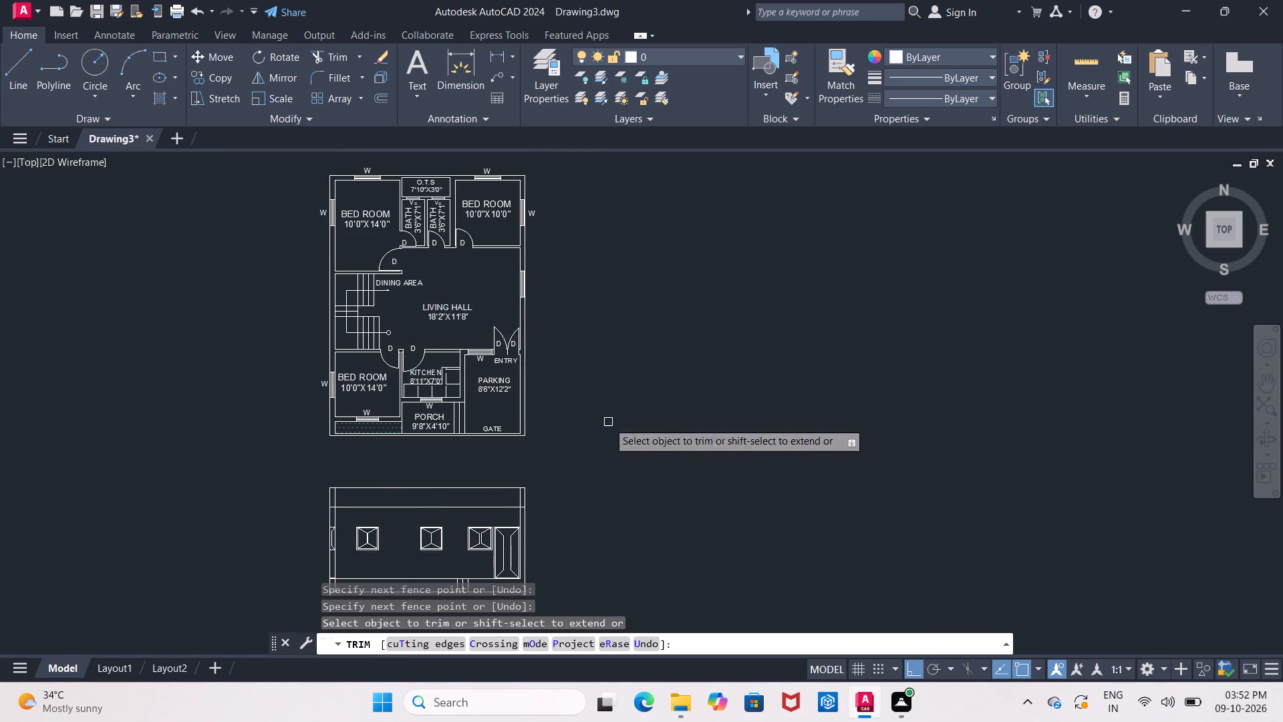
scroll(608, 422, up, 1)
middle_drag(617, 416, 725, 277)
middle_drag(649, 410, 660, 389)
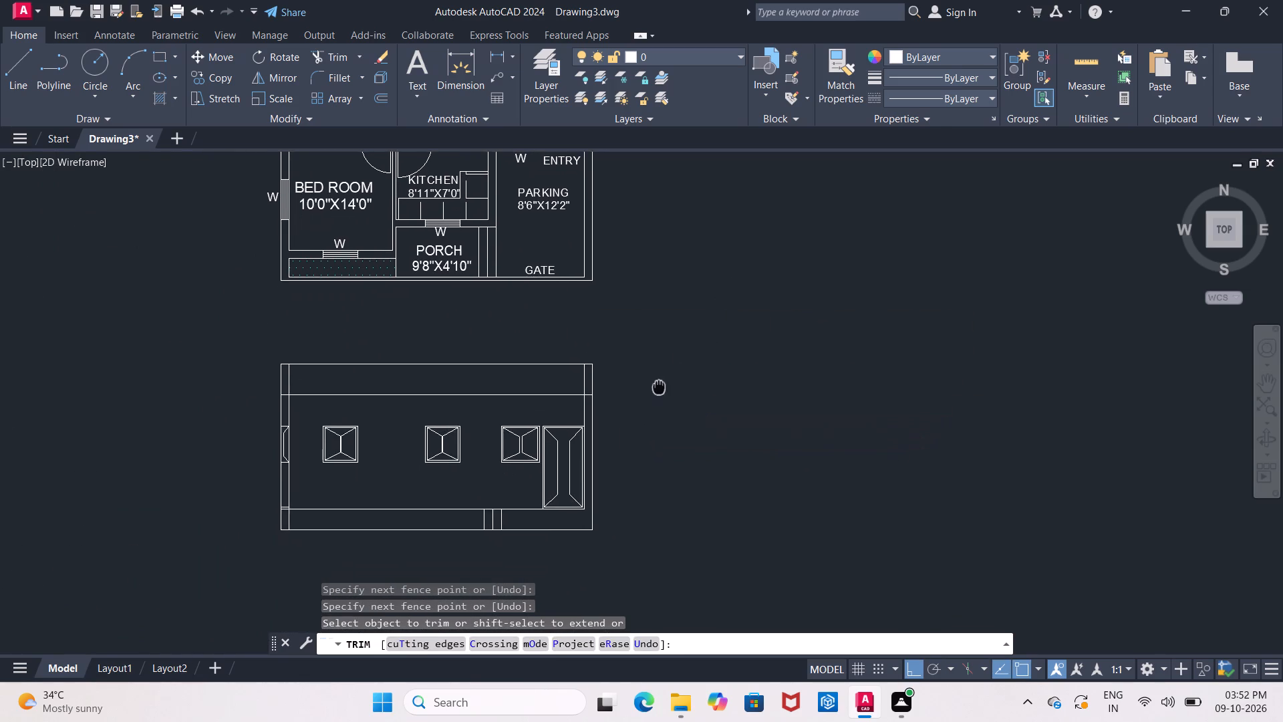
middle_drag(660, 389, 662, 408)
scroll(598, 467, down, 1)
scroll(598, 467, up, 2)
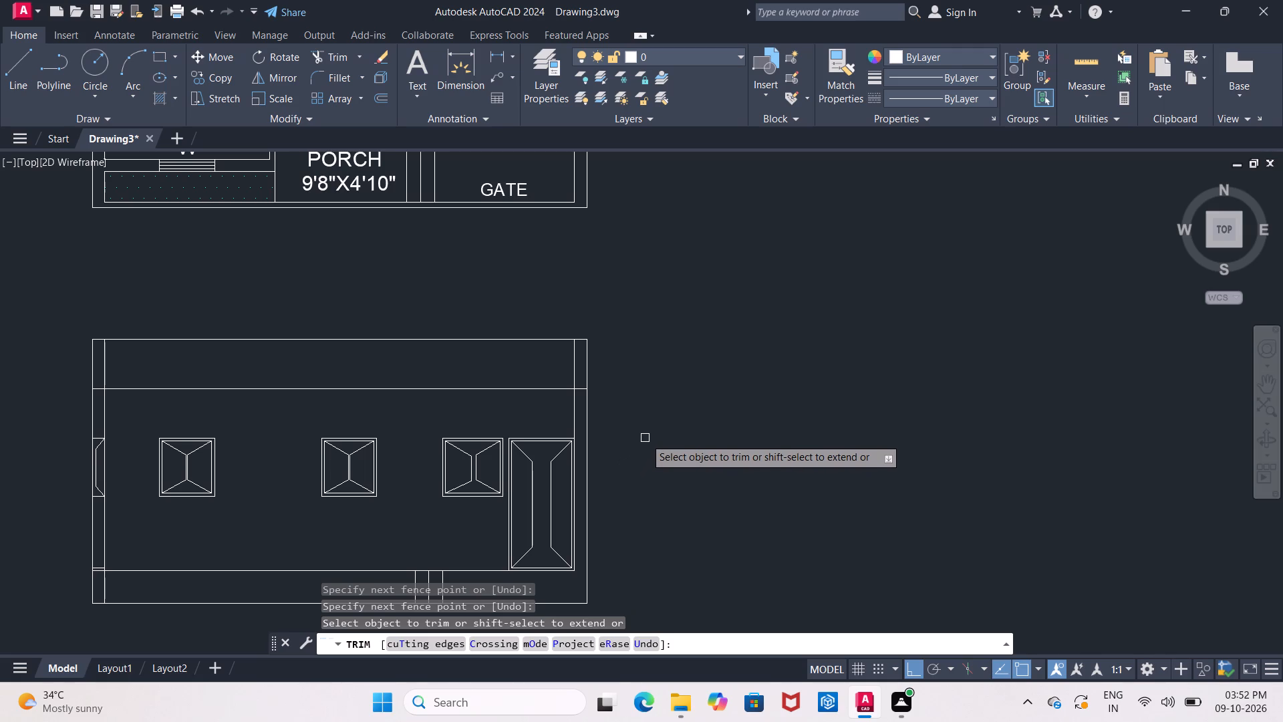
middle_drag(645, 438, 793, 358)
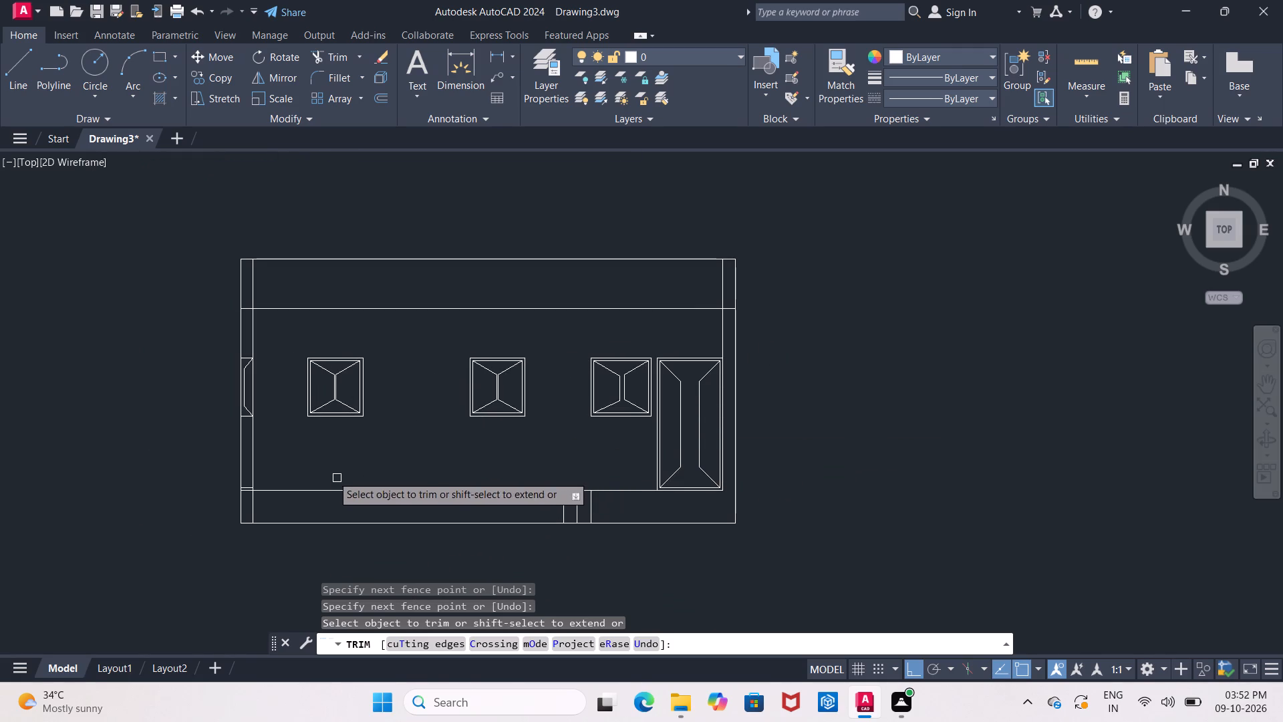
scroll(327, 471, up, 2)
middle_drag(316, 468, 580, 447)
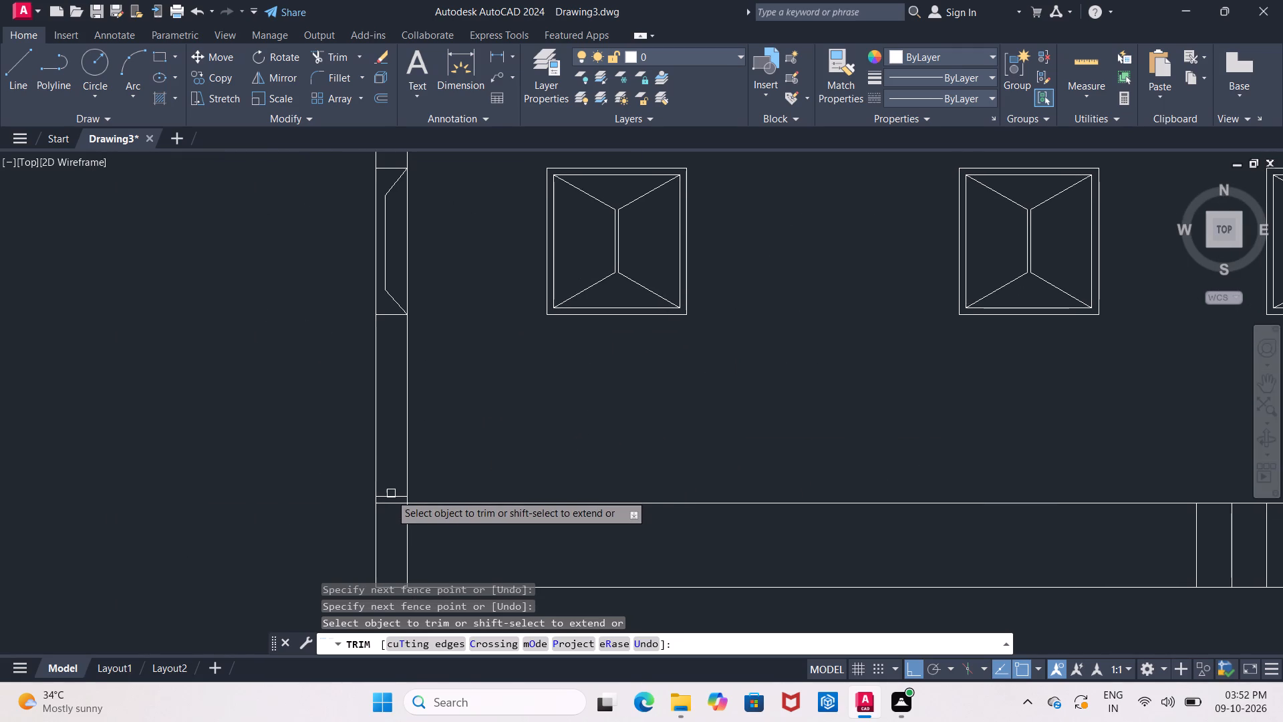
click(390, 495)
key(Escape)
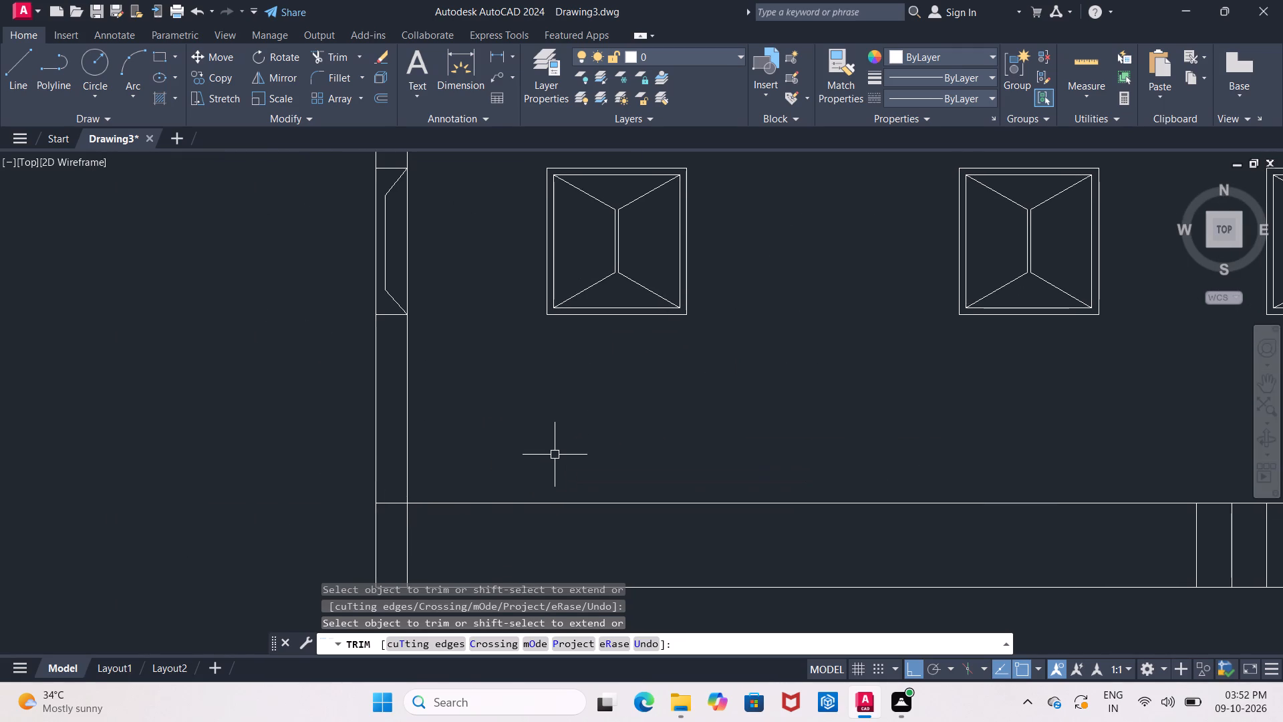
Offset the elevation's outer left, bottom and right edge lines 2" outward.
key(o)
key(Return)
key(2)
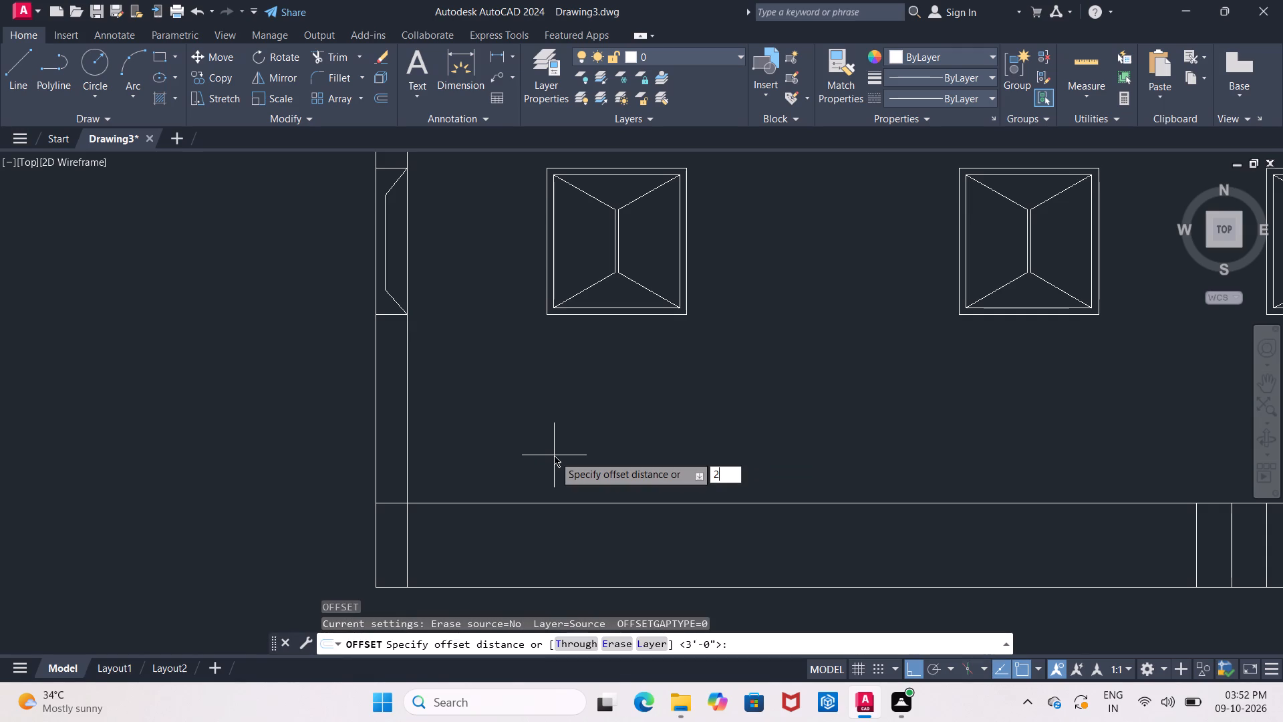
key(shift+quotedbl)
key(Return)
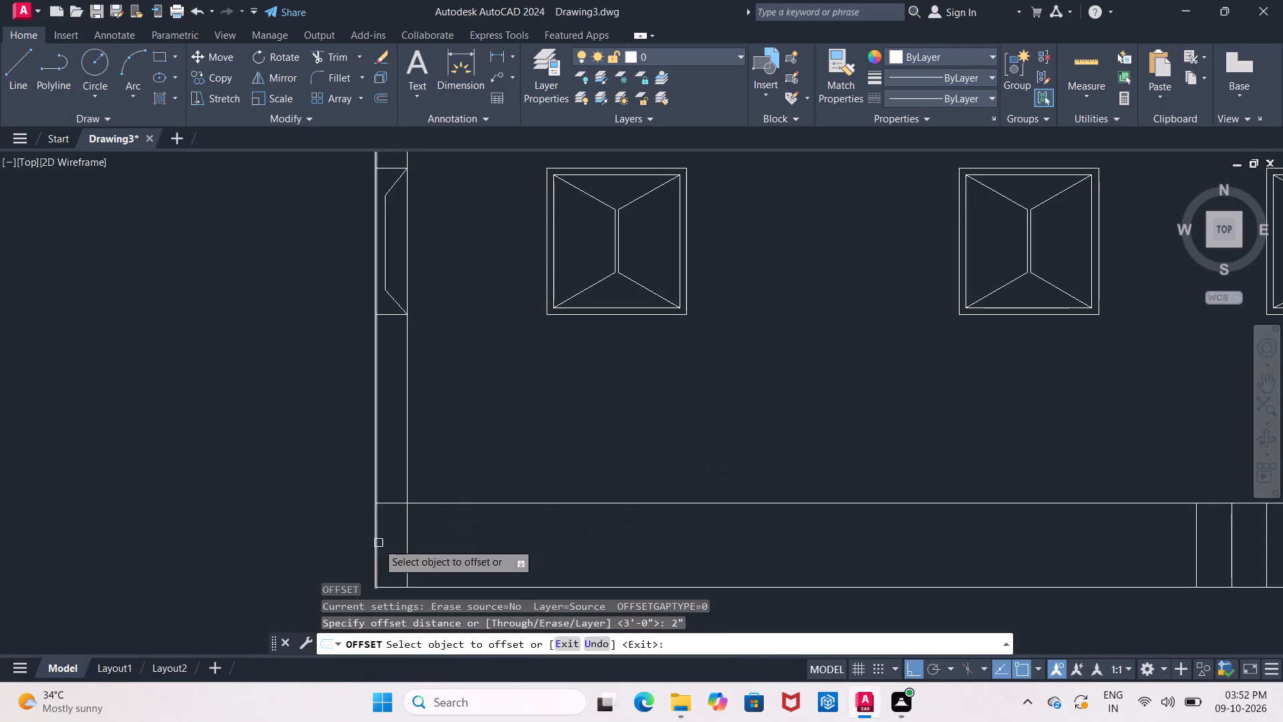
click(378, 543)
click(343, 543)
middle_drag(496, 570, 478, 446)
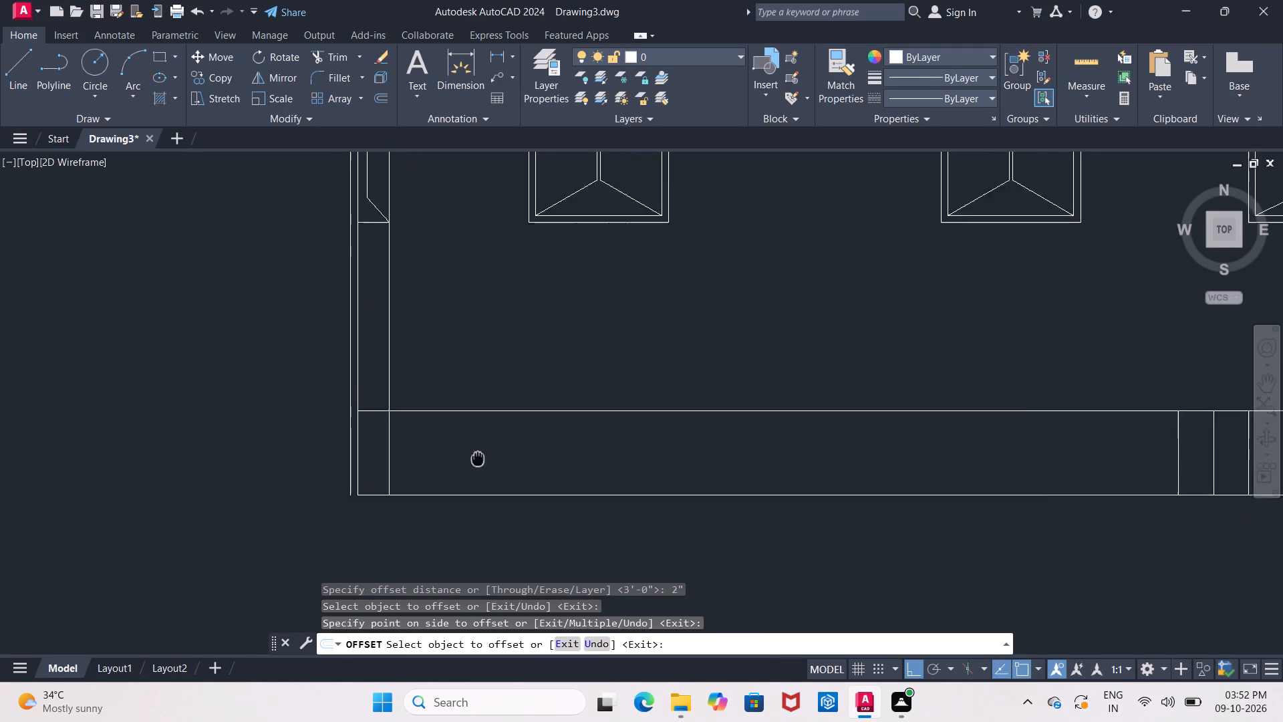
middle_drag(478, 446, 480, 429)
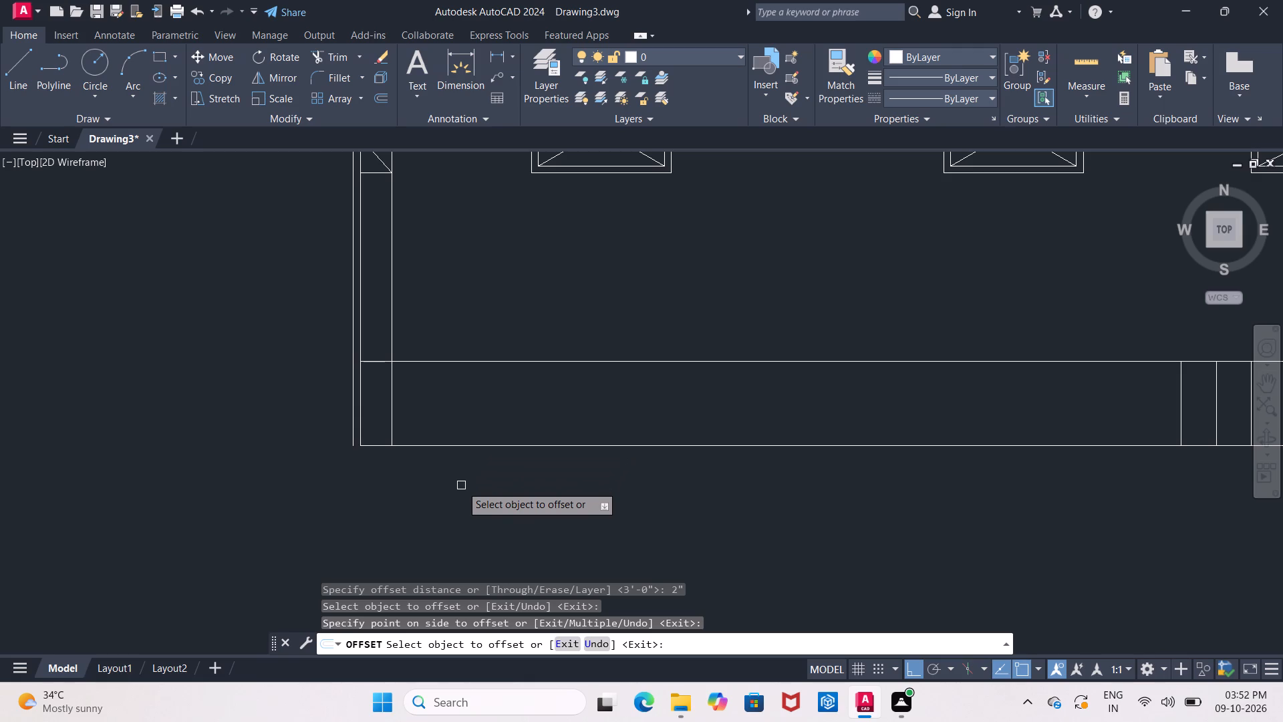
click(476, 447)
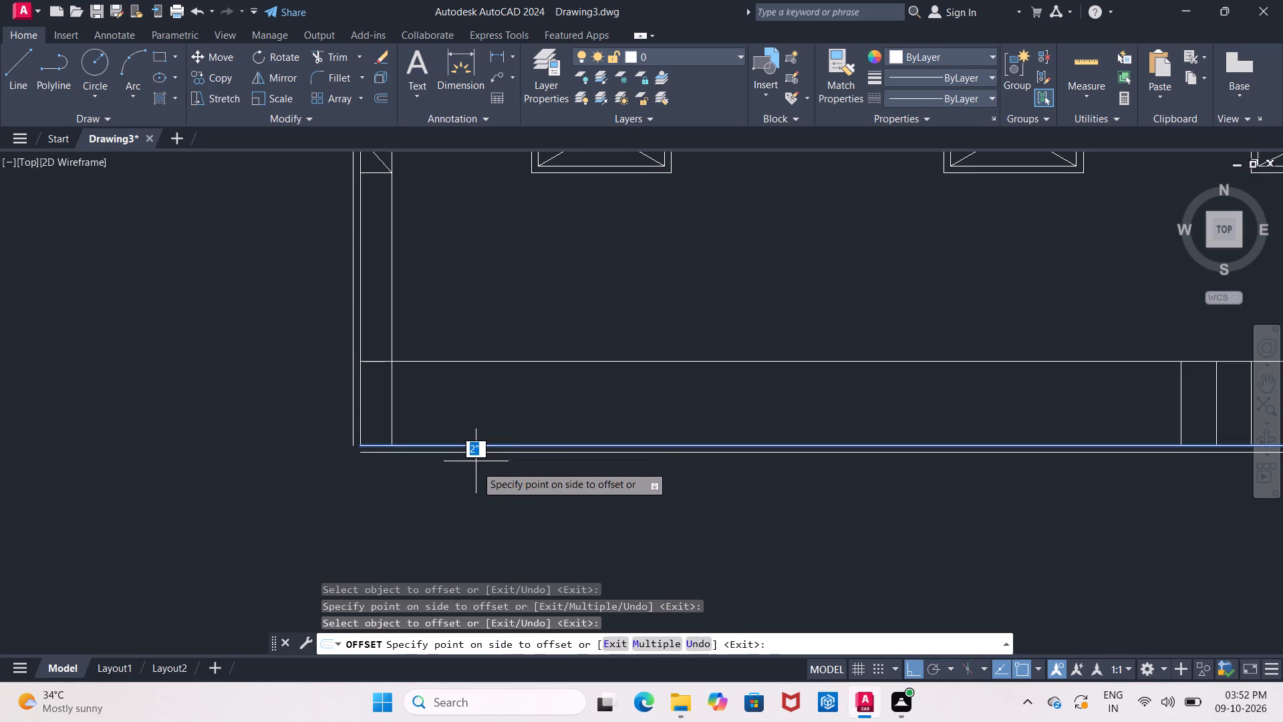
click(476, 470)
middle_drag(472, 470, 155, 497)
middle_drag(559, 555, 90, 522)
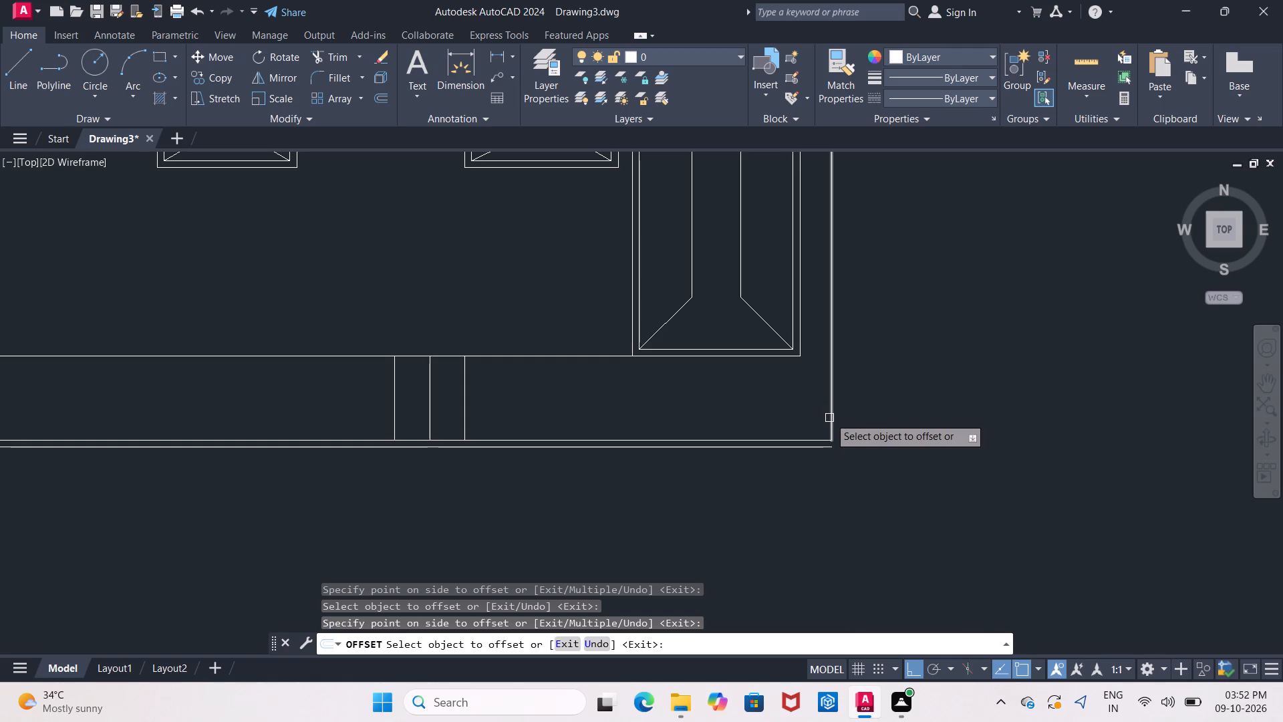
click(833, 412)
click(902, 402)
Offset the elevation's floor line 2" upward.
middle_drag(772, 495, 780, 497)
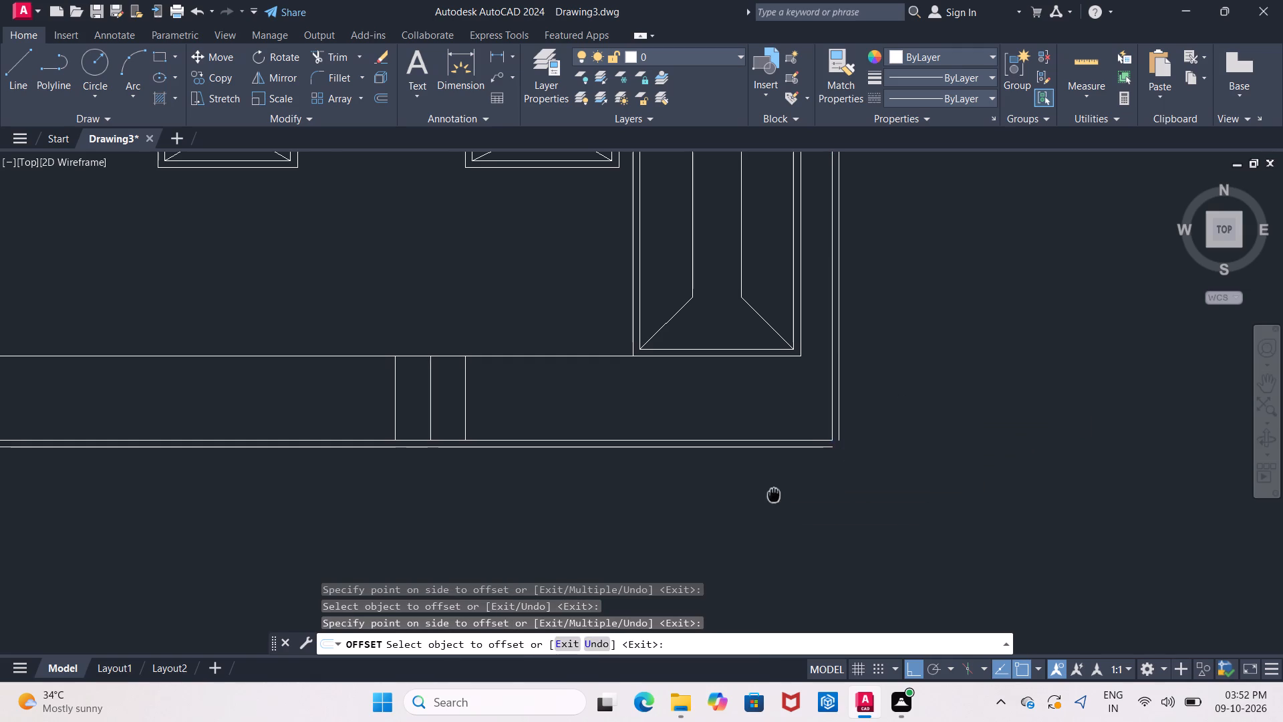
middle_drag(780, 497, 1282, 515)
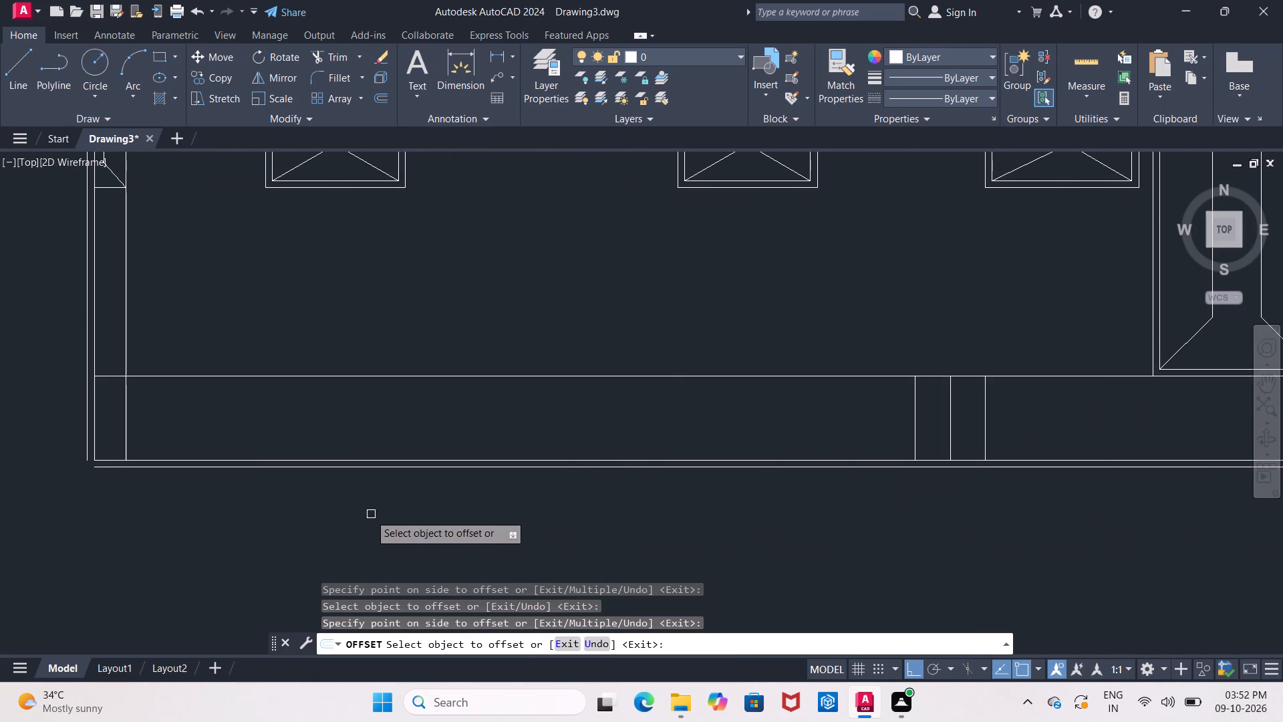
click(409, 374)
click(414, 360)
middle_drag(414, 360, 370, 364)
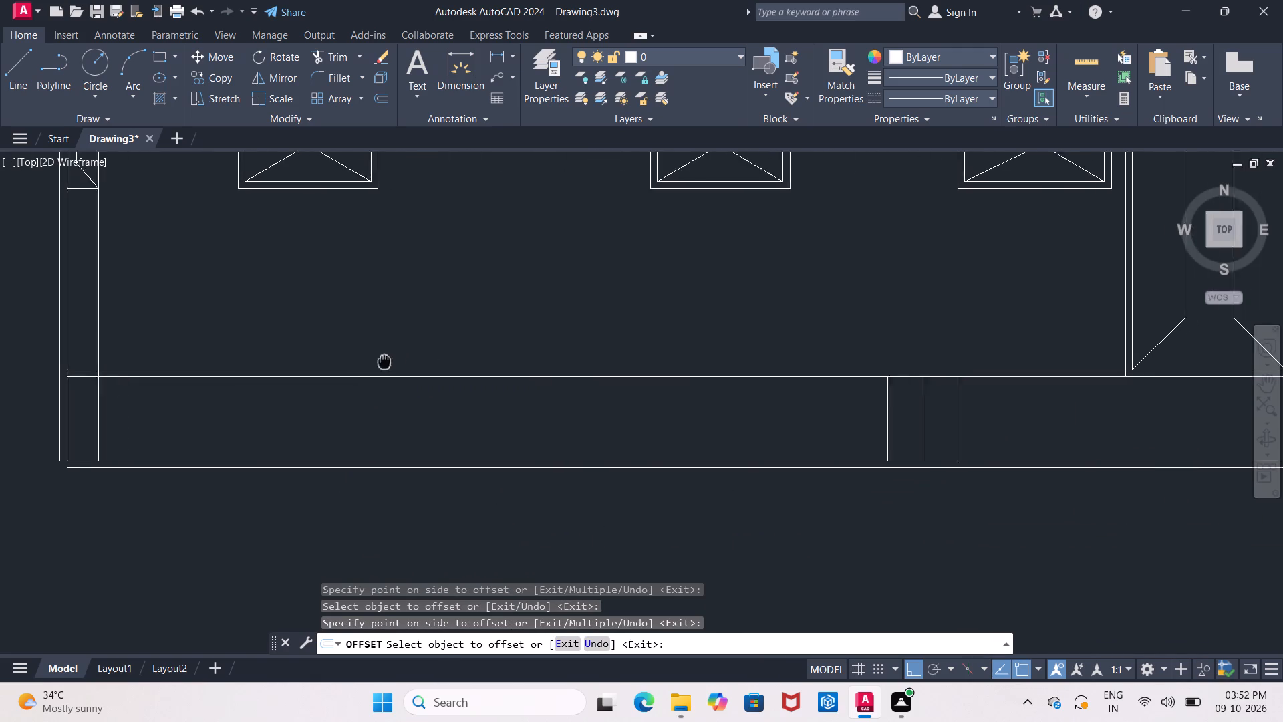
middle_drag(370, 364, 349, 427)
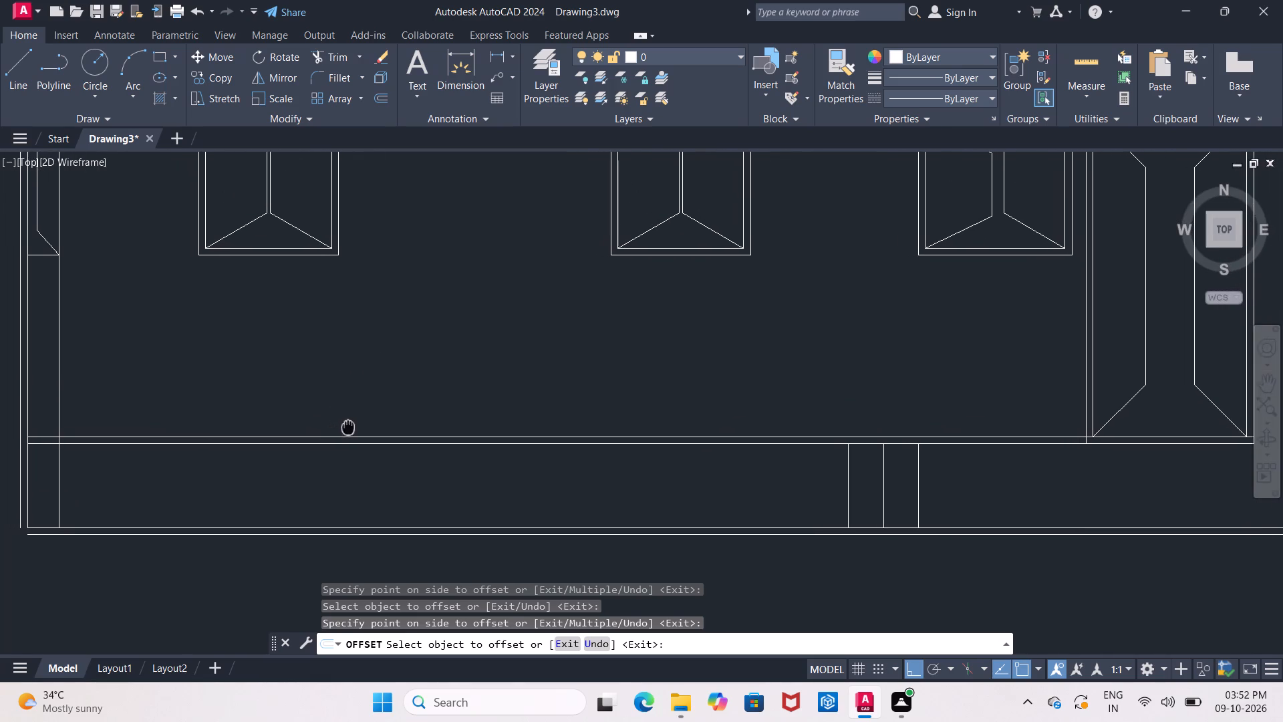
middle_drag(349, 427, 349, 427)
scroll(350, 427, down, 1)
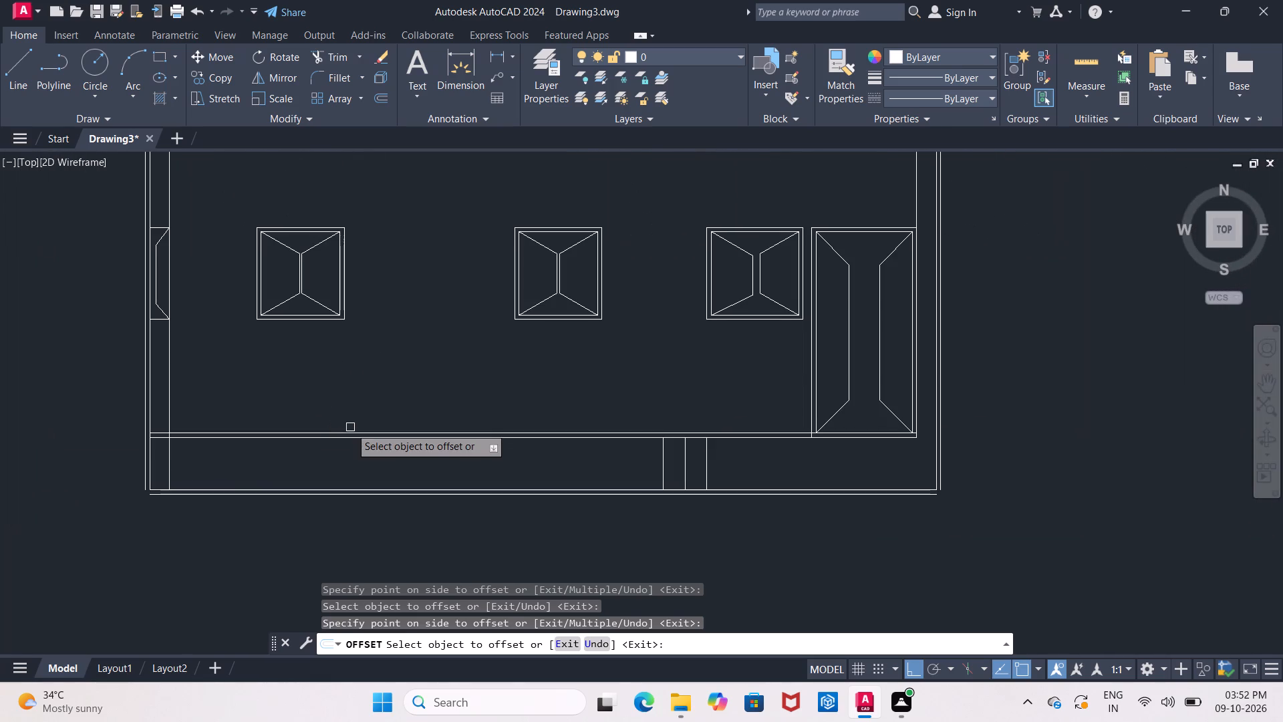
click(364, 397)
key(Escape)
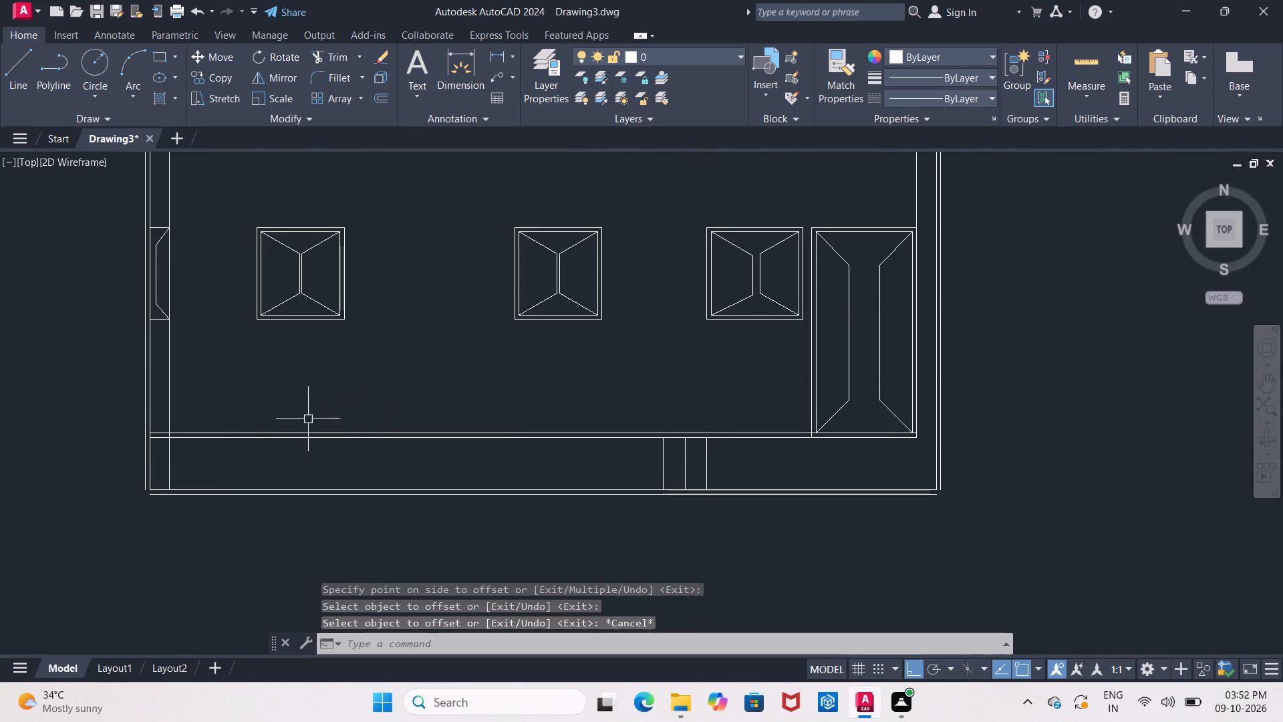
Extend the left ends of both floor lines to the elevation's offset outer left line.
scroll(131, 441, up, 3)
key(Escape)
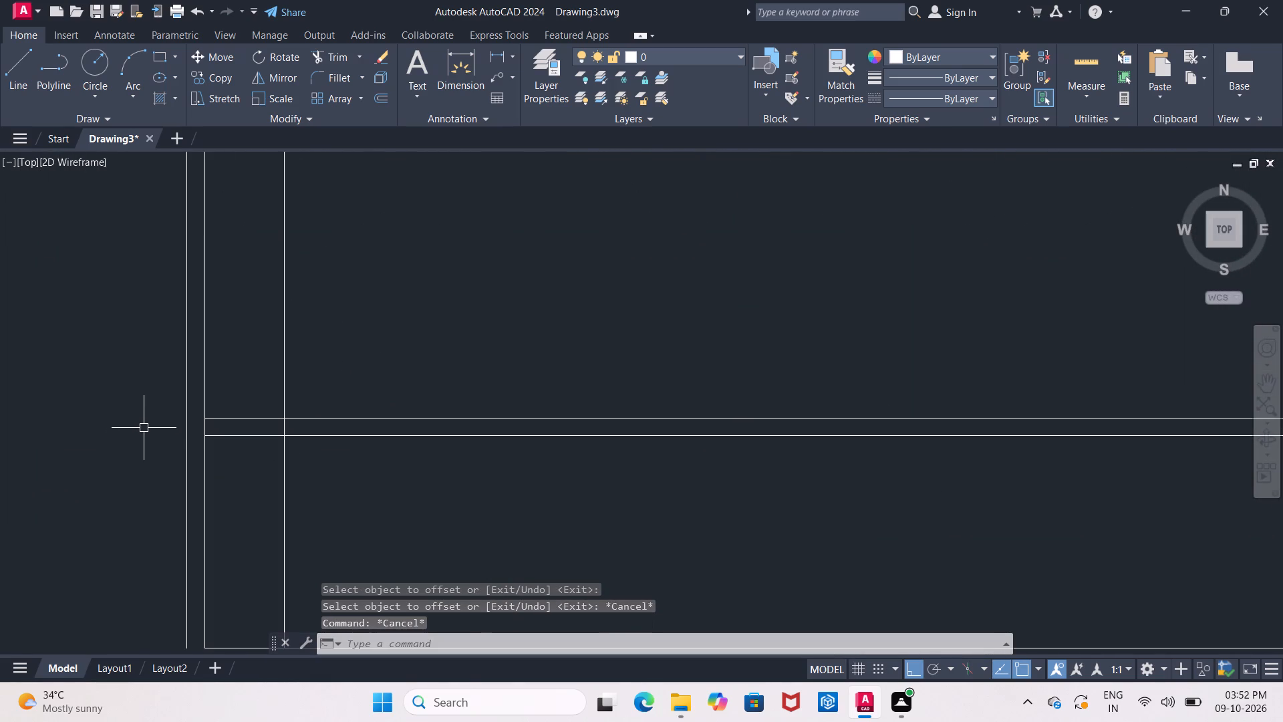
key(e)
key(x)
key(Return)
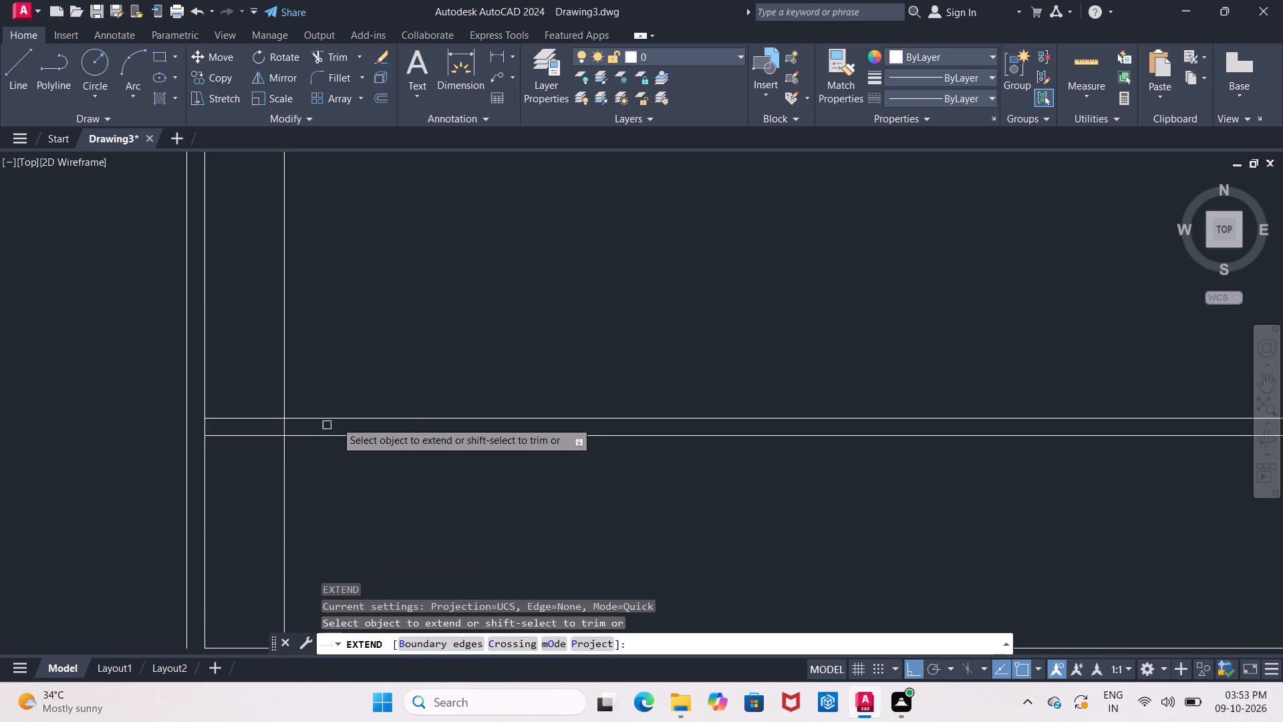
click(345, 417)
click(340, 437)
Extend the right ends of both floor lines to the elevation's offset outer right line.
scroll(340, 437, down, 3)
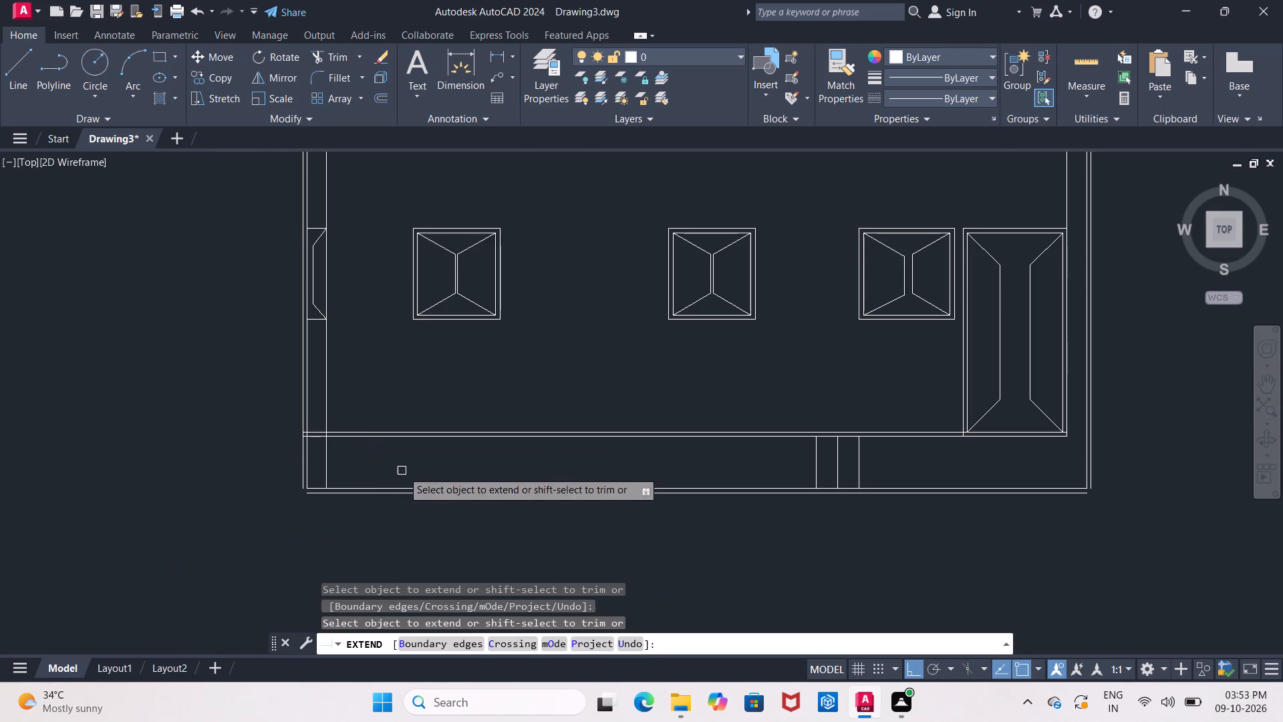
middle_drag(402, 471, 267, 476)
scroll(912, 484, up, 2)
middle_drag(884, 475, 795, 516)
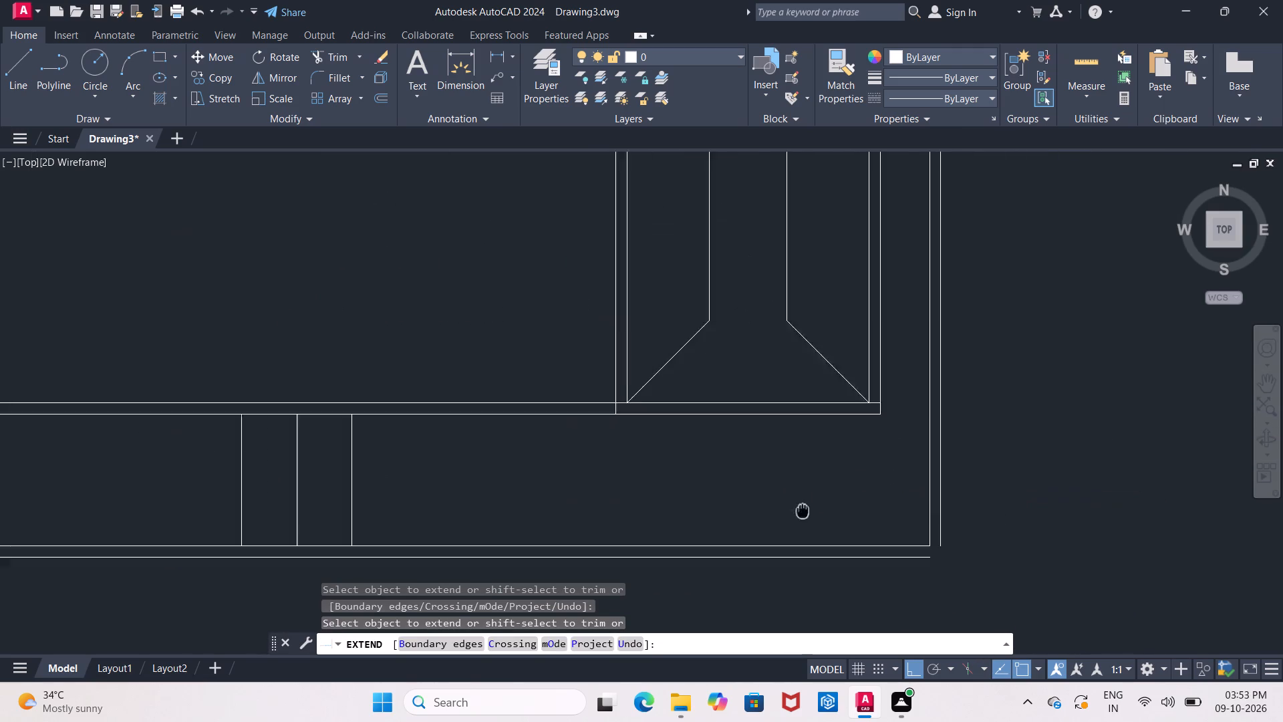
middle_drag(795, 516, 793, 517)
click(843, 423)
click(839, 411)
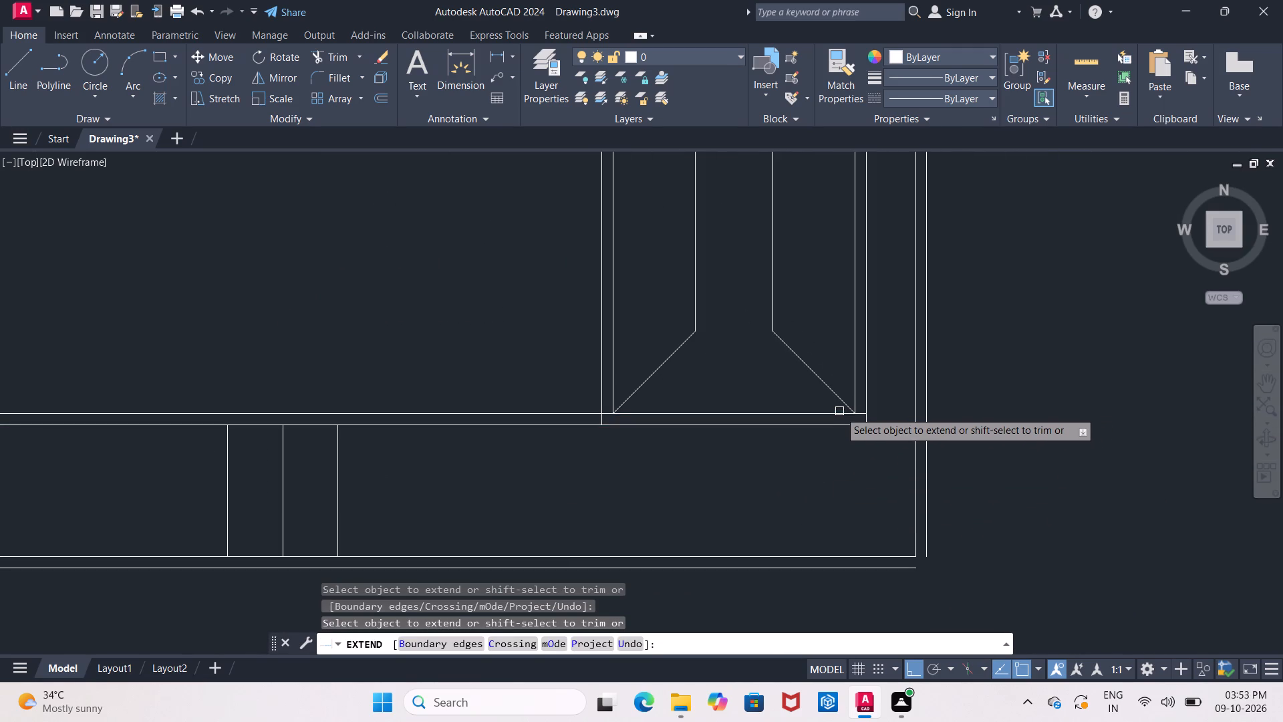
click(825, 416)
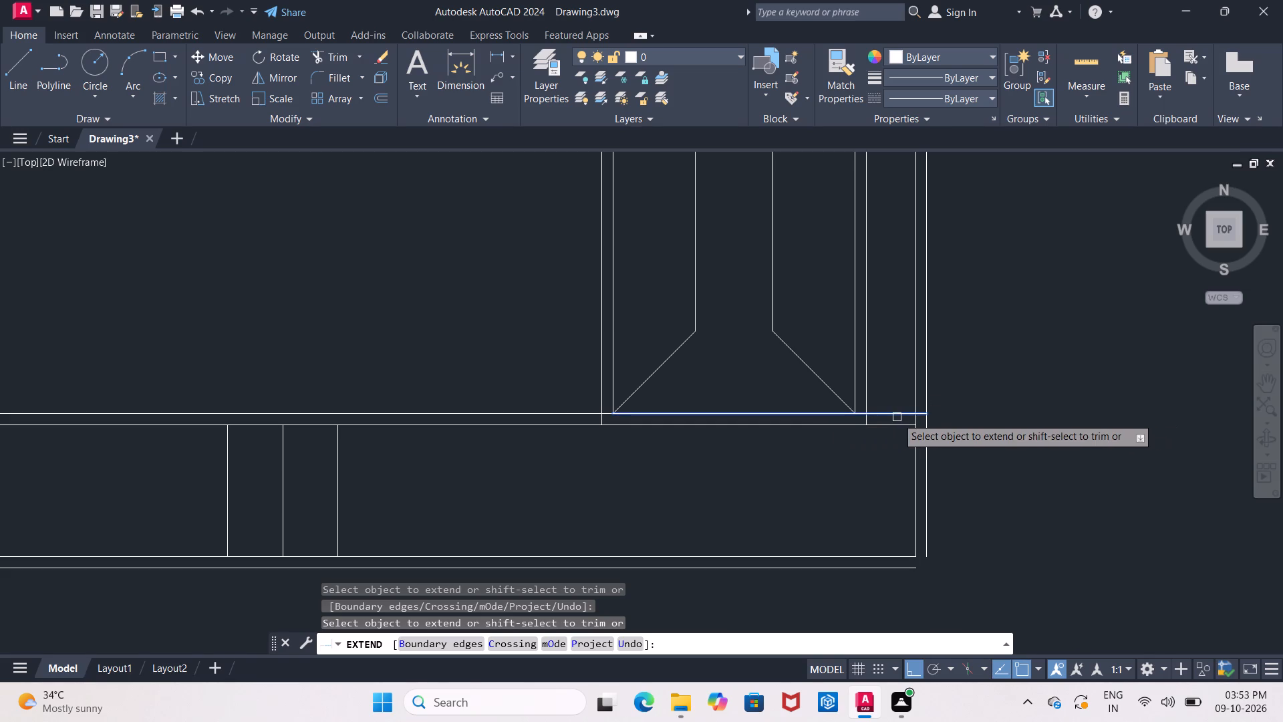
click(895, 414)
click(894, 425)
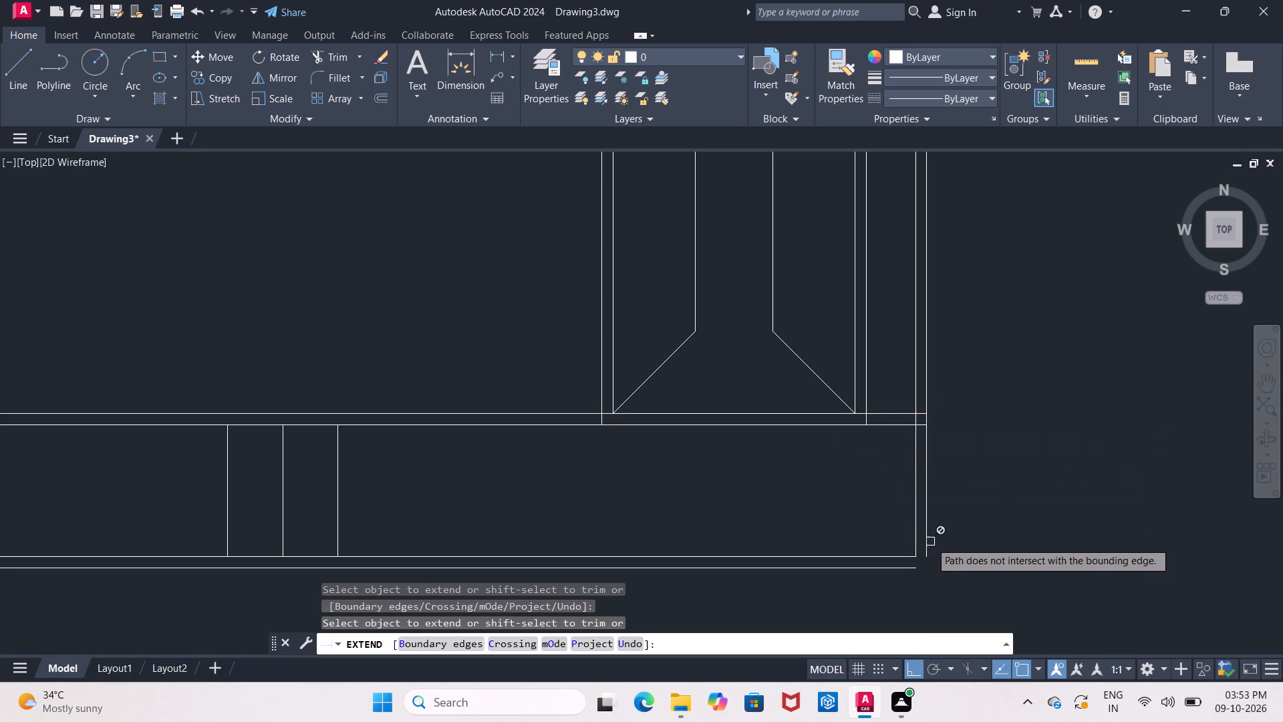
key(Escape)
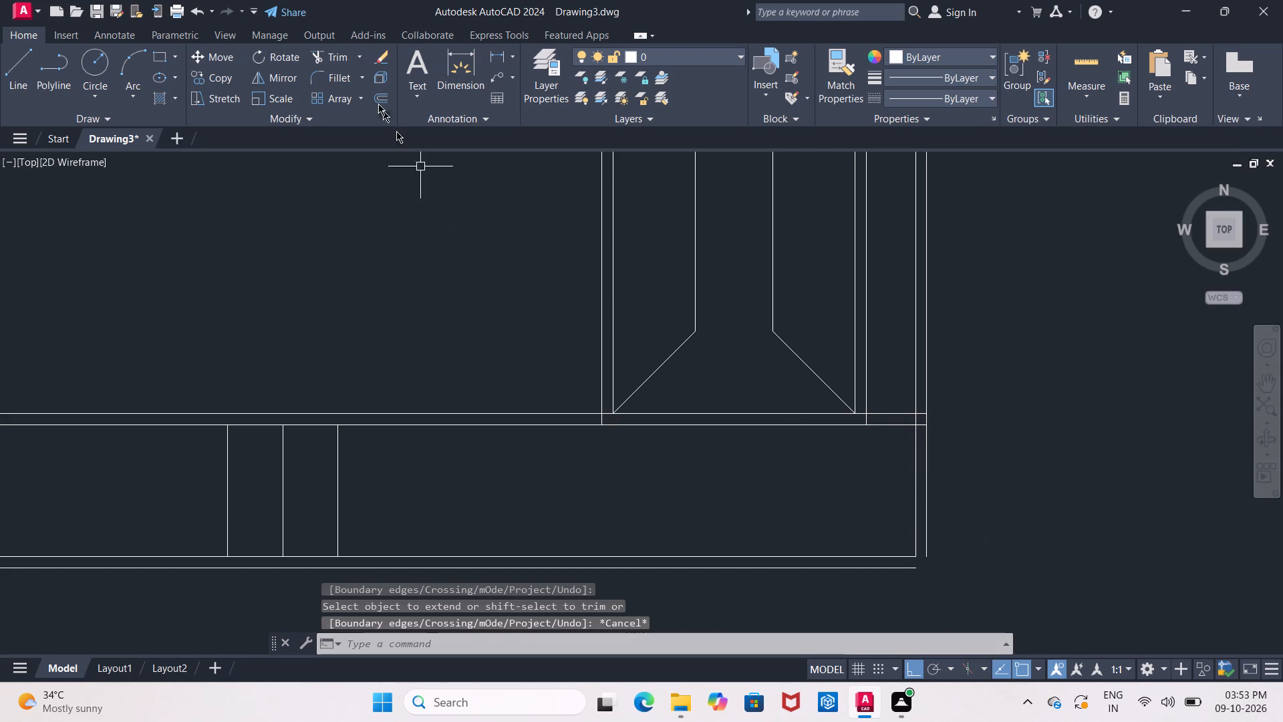
Fillet the offset bottom line with the offset right and left lines to close both outer bottom corners.
click(320, 81)
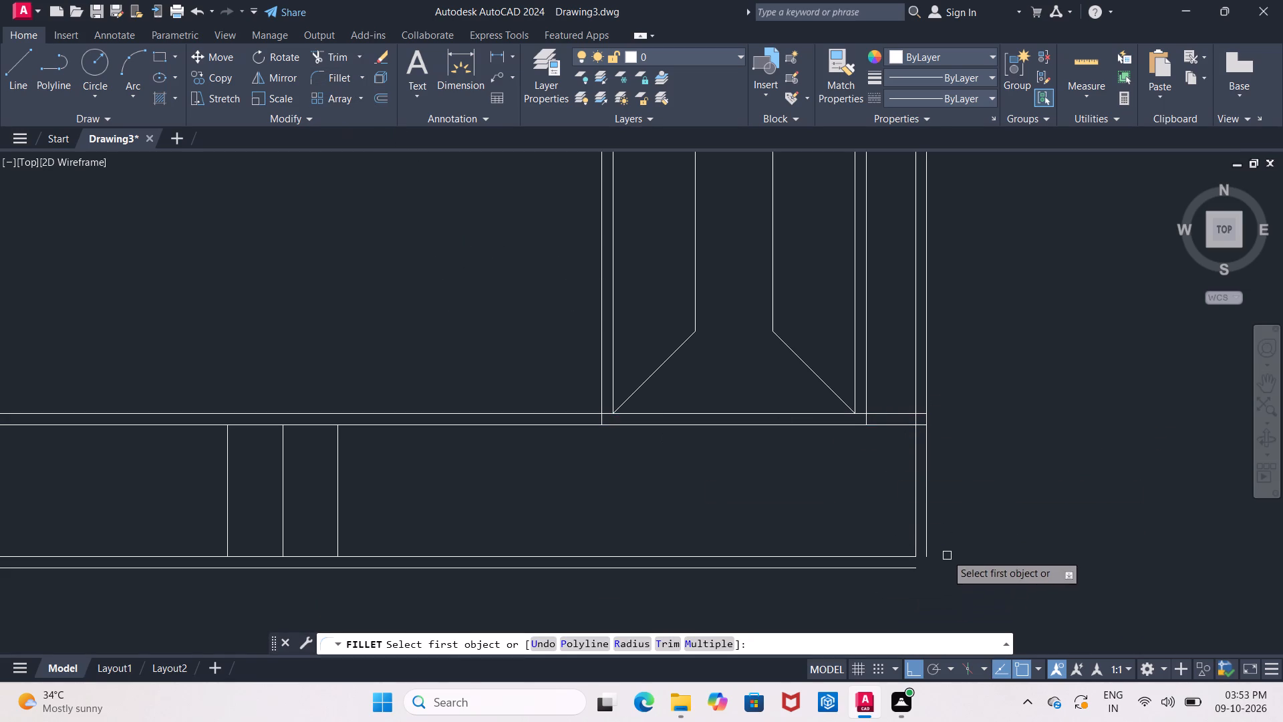
click(926, 538)
click(911, 567)
scroll(895, 582, down, 3)
scroll(511, 529, up, 2)
middle_drag(521, 515, 840, 323)
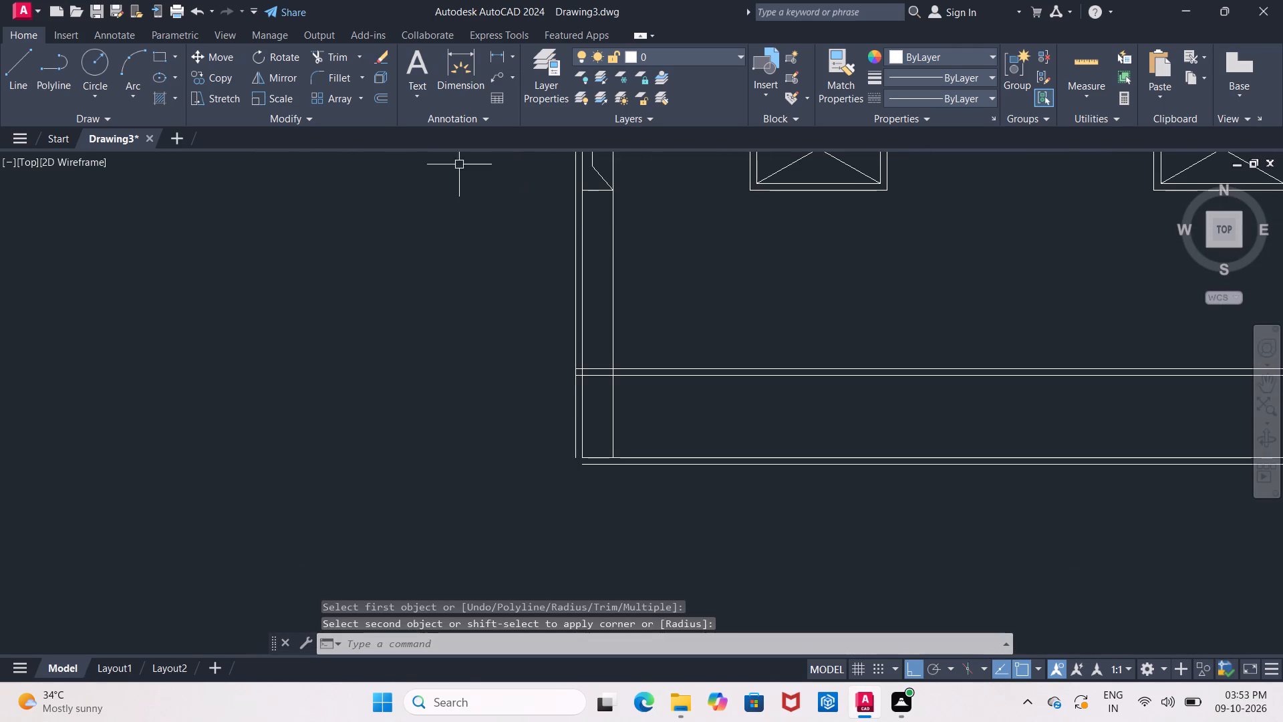
click(339, 74)
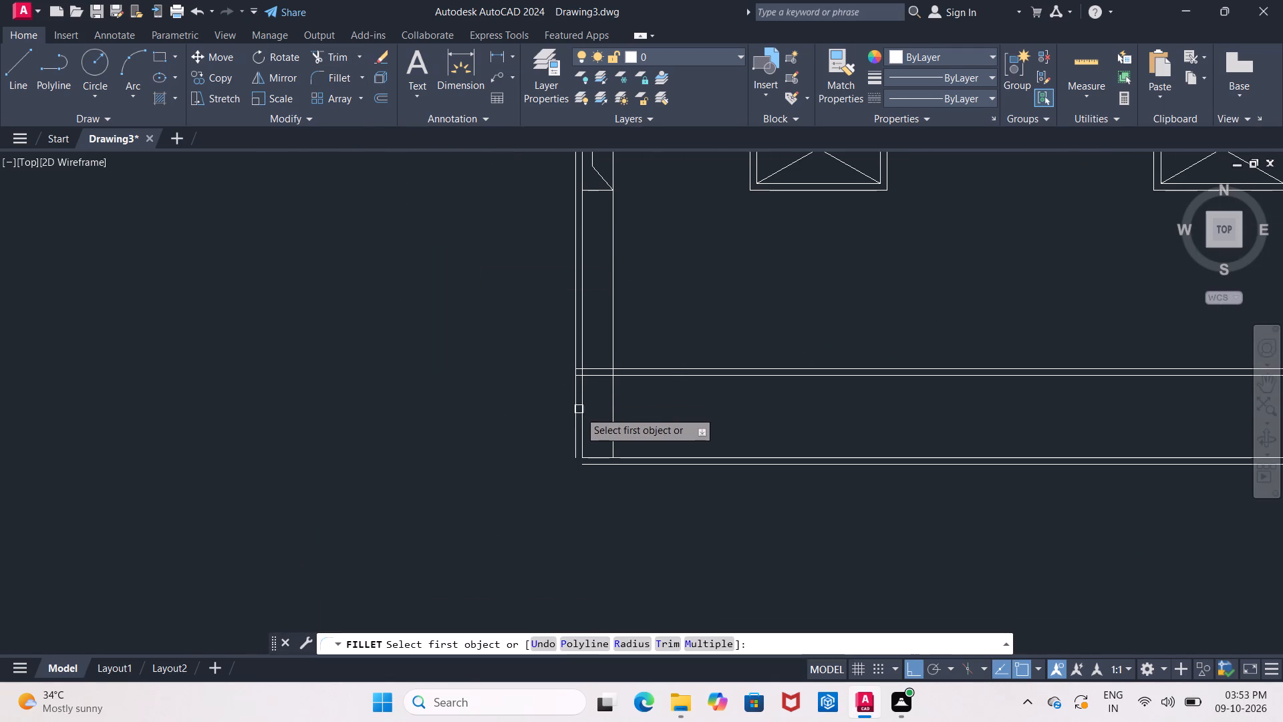
click(571, 421)
click(586, 463)
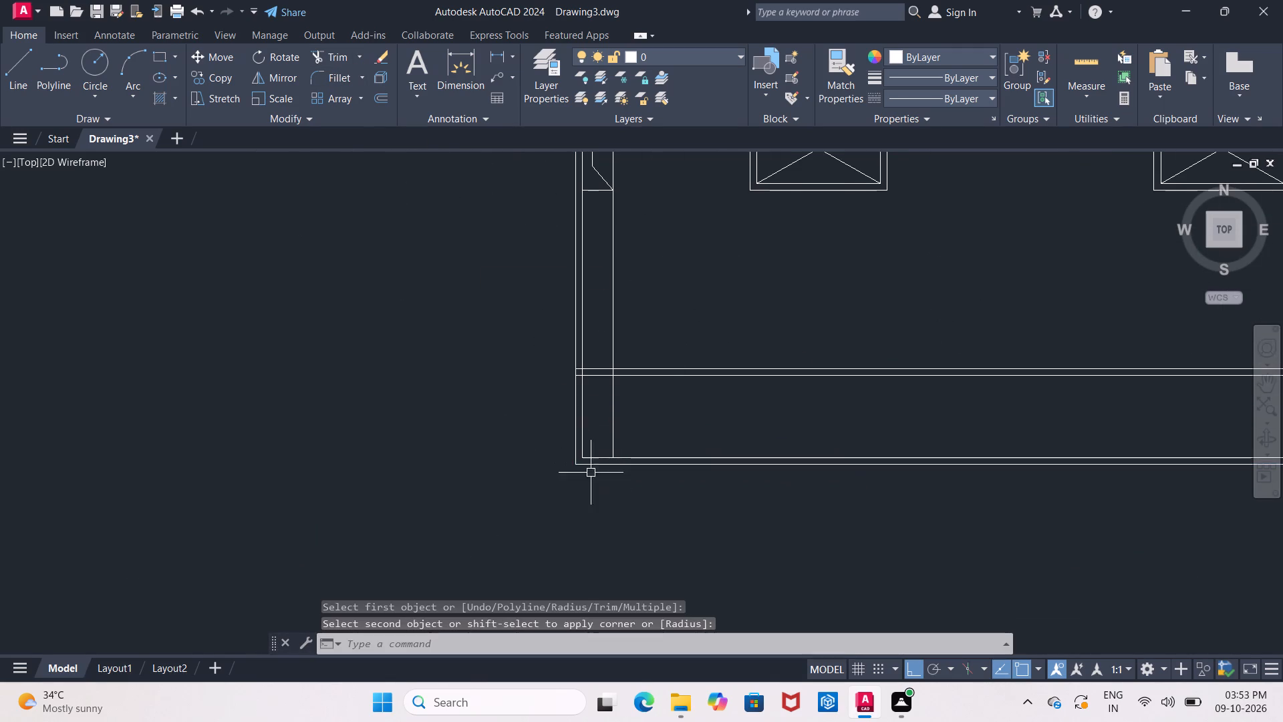
key(Escape)
Trim the offset left line above the upper floor line and the lower floor line's stub beyond the original left edge.
text(TR)
key(Return)
key(Return)
scroll(520, 328, up, 2)
middle_drag(499, 329, 425, 323)
click(582, 396)
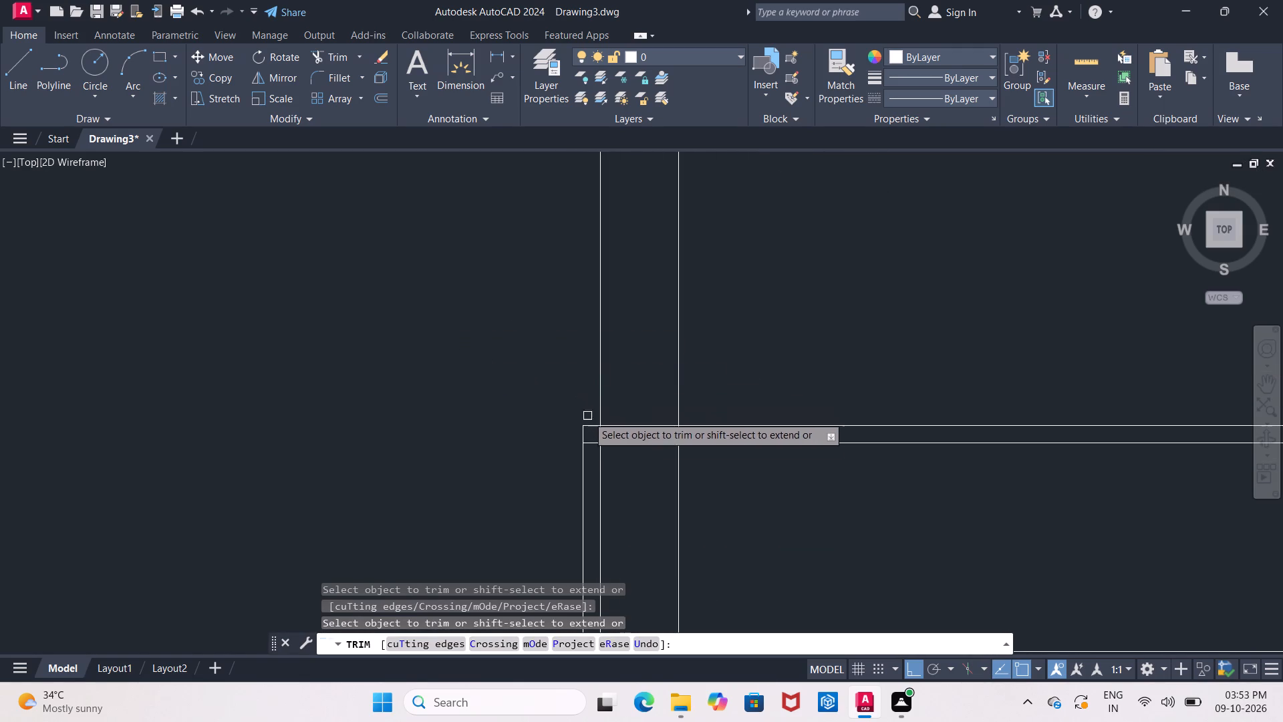
click(593, 441)
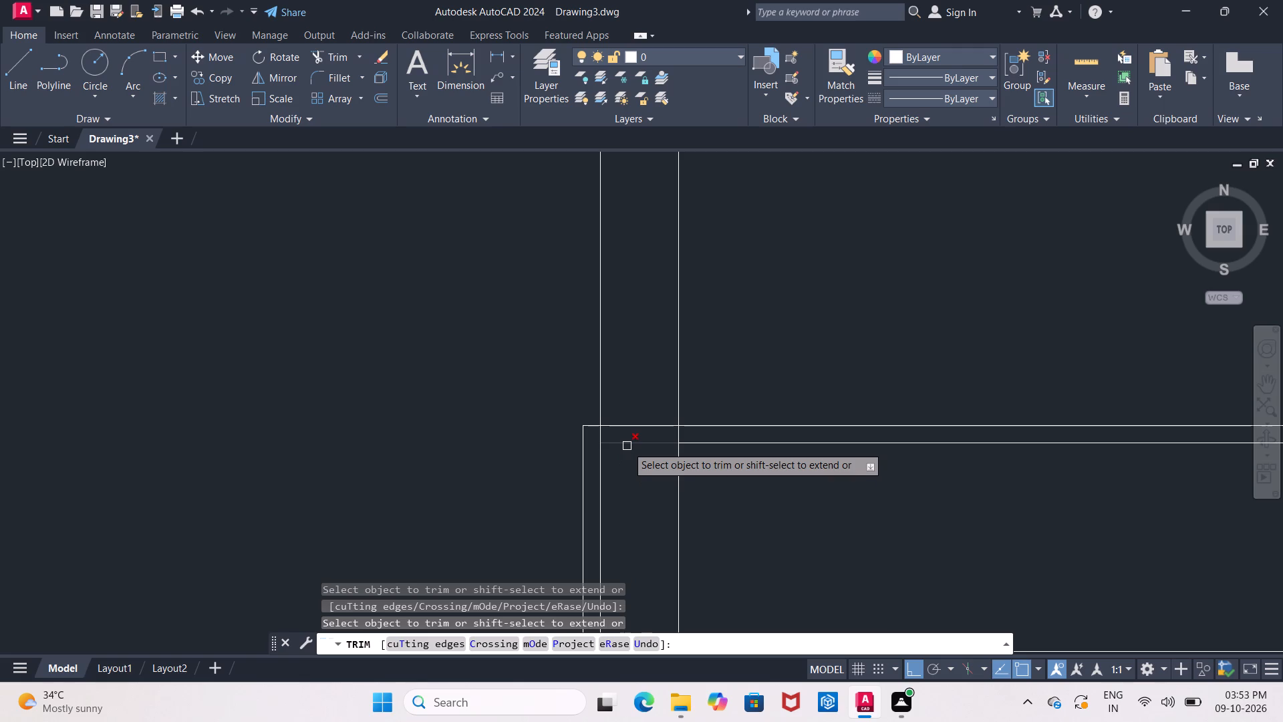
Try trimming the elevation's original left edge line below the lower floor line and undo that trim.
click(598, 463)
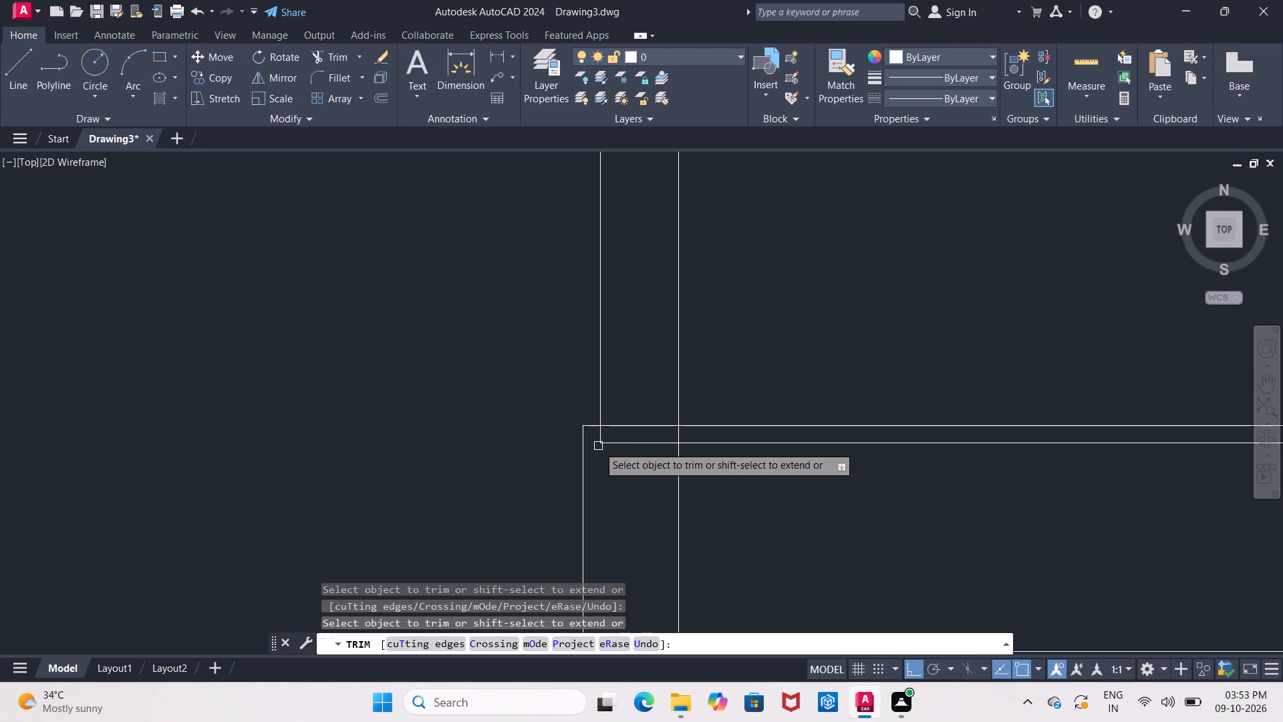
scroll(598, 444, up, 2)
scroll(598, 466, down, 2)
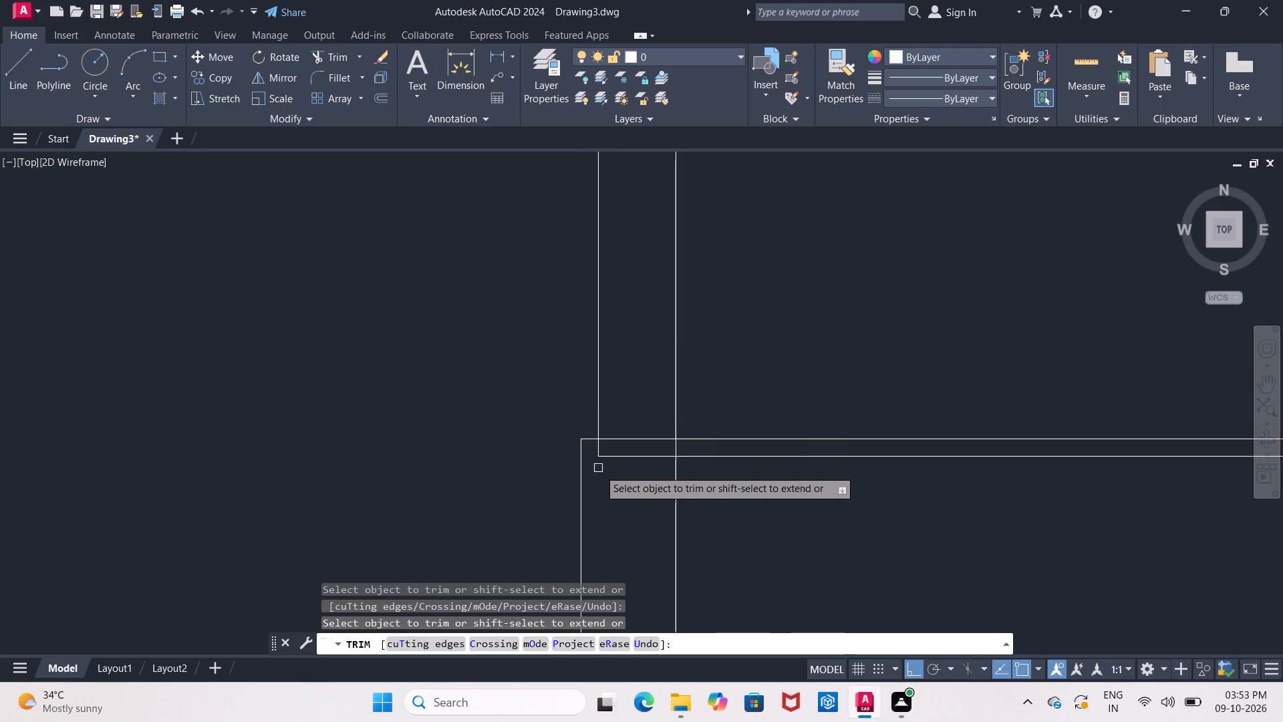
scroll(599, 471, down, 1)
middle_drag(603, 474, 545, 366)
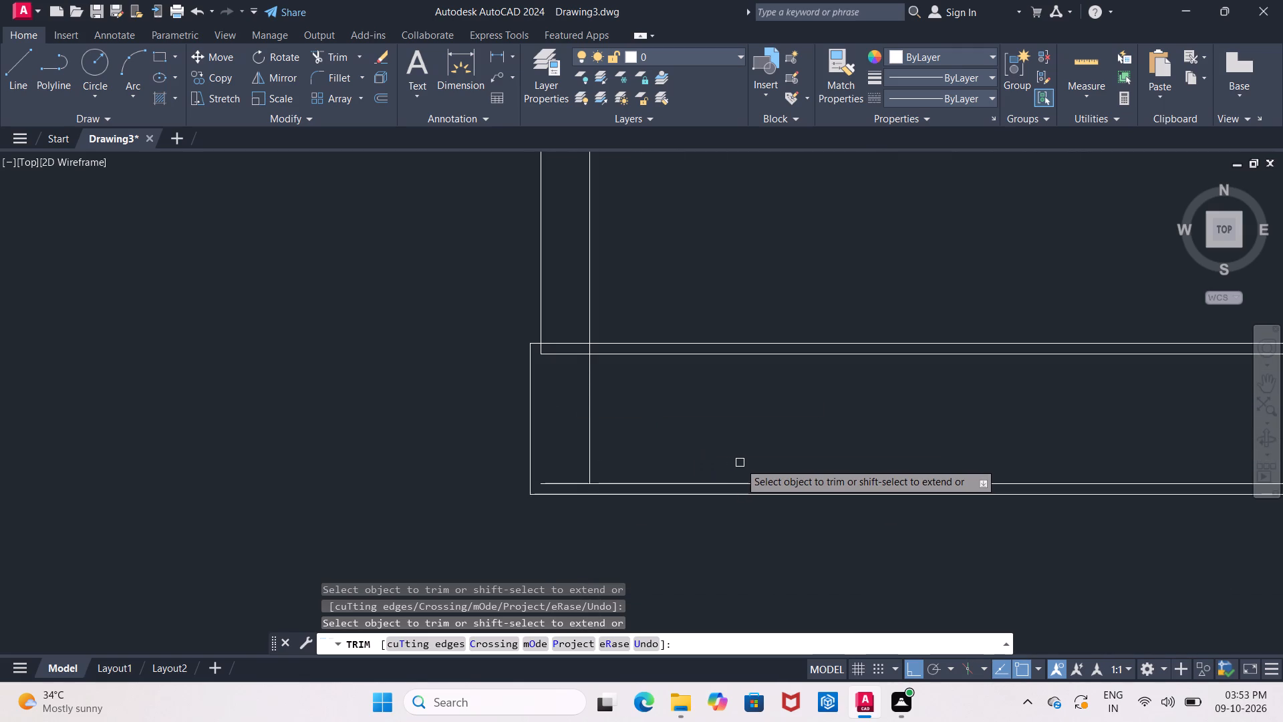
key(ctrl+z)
Trim the original left edge line and the left wall strip's inner line between the two floor lines.
scroll(737, 465, down, 2)
middle_drag(740, 483, 692, 463)
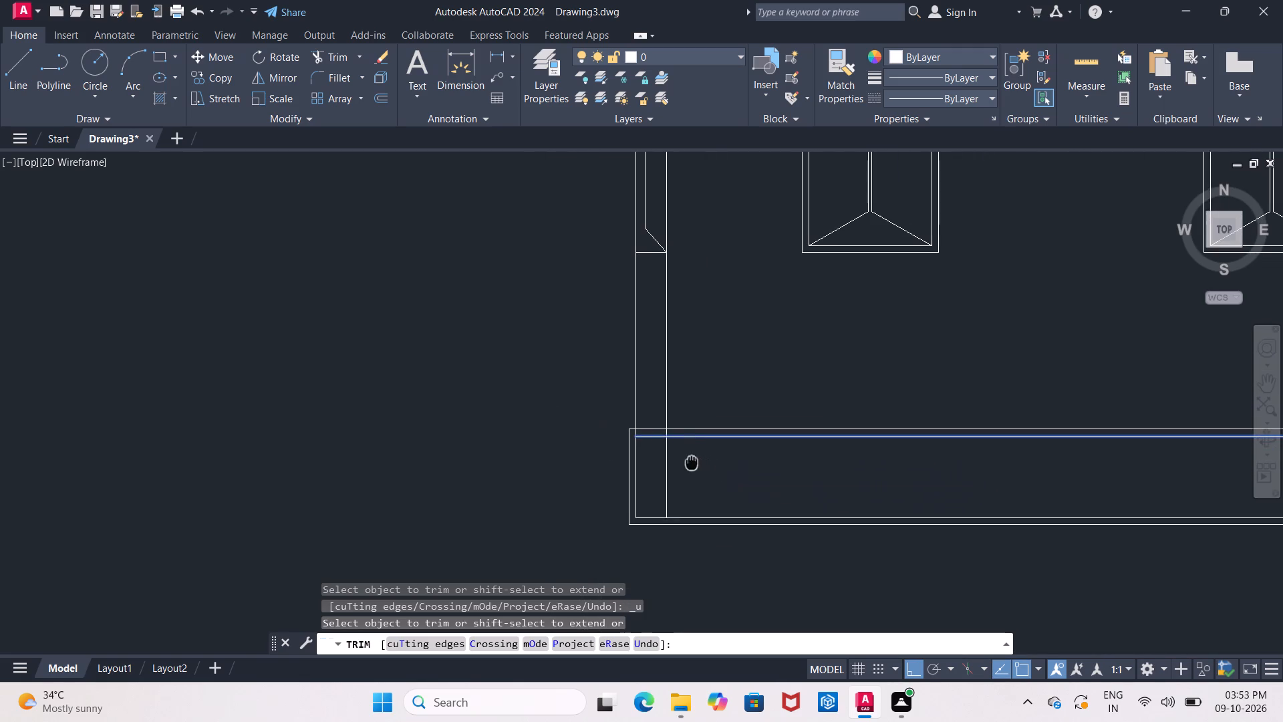
middle_drag(692, 463, 692, 464)
scroll(695, 457, up, 3)
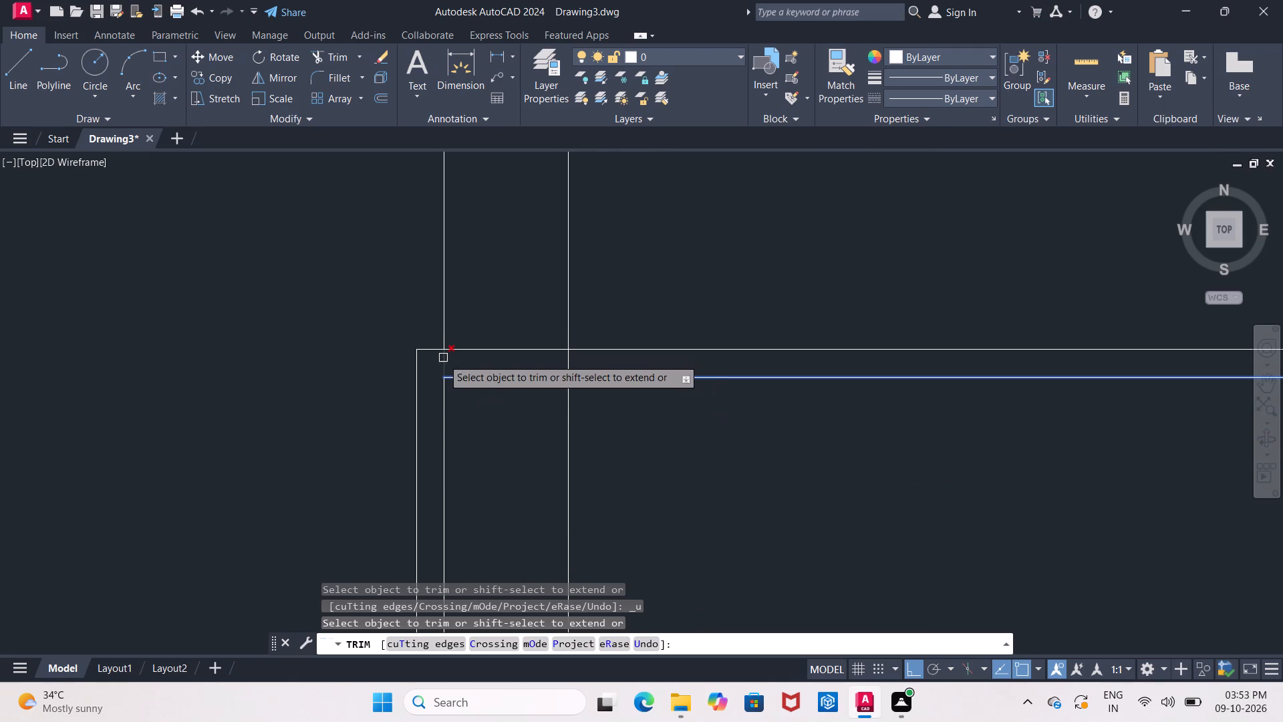
click(442, 361)
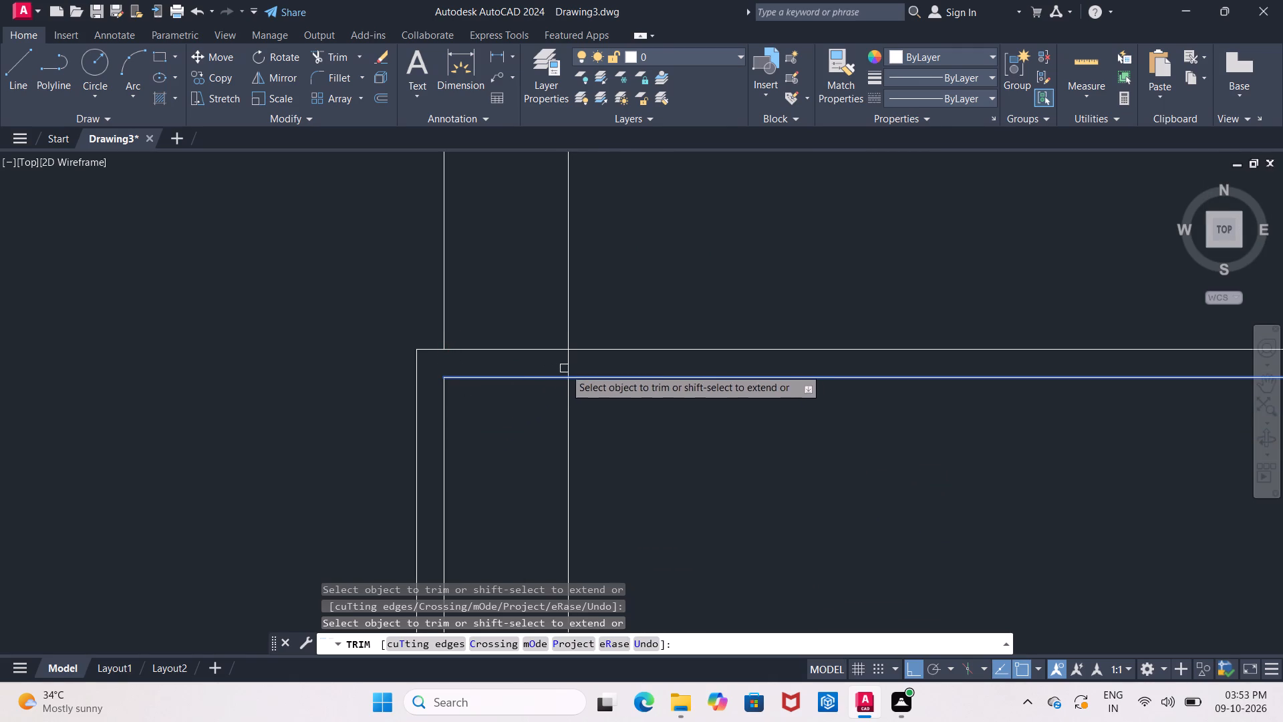
click(569, 368)
scroll(606, 386, down, 3)
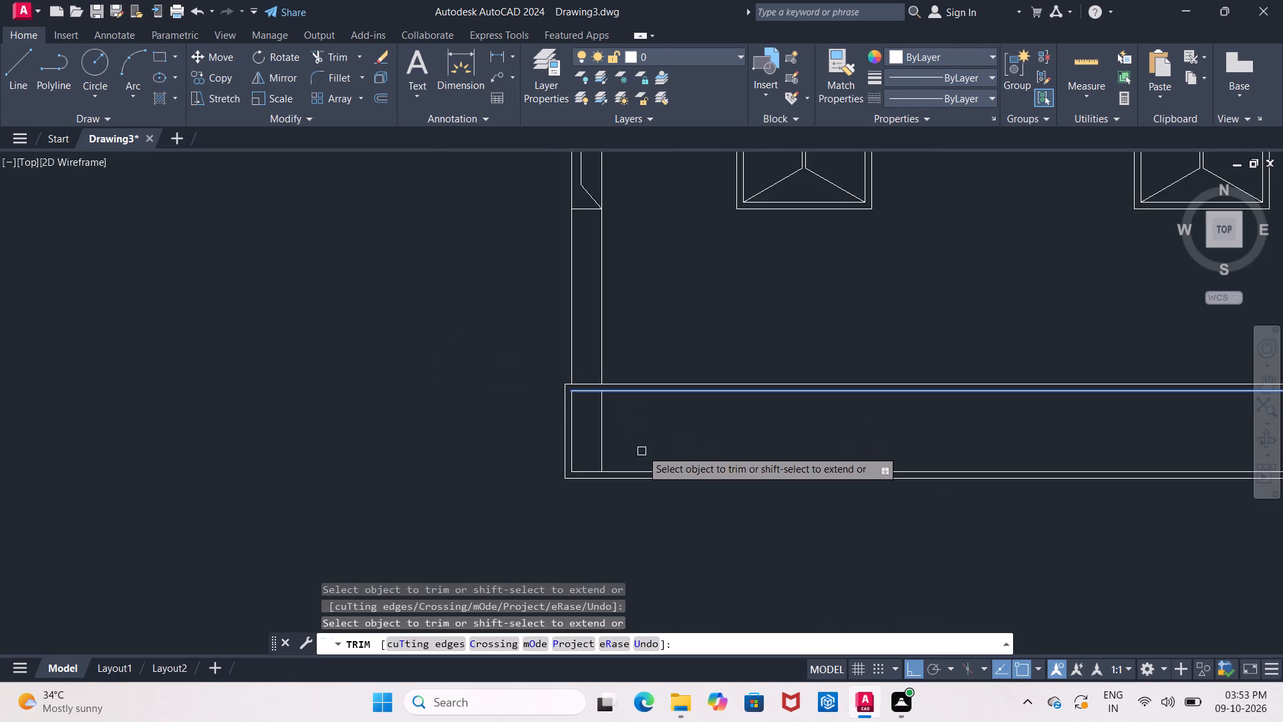
middle_drag(640, 444, 553, 430)
key(Escape)
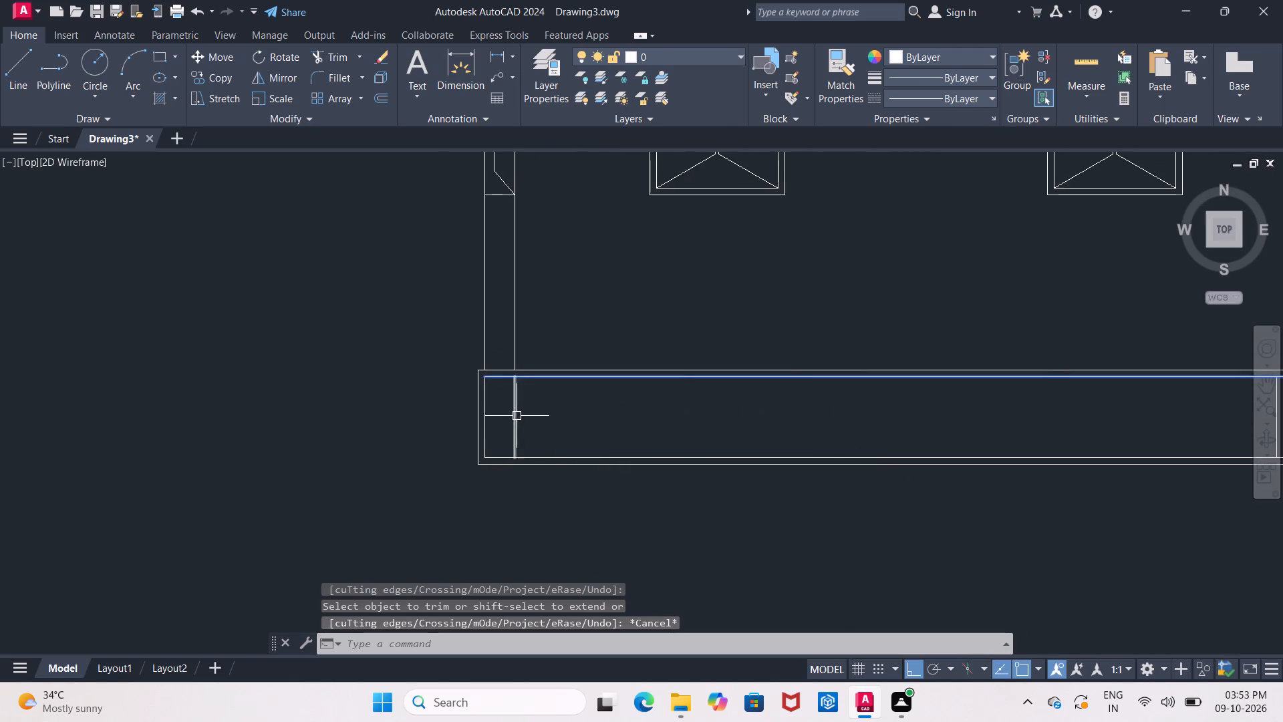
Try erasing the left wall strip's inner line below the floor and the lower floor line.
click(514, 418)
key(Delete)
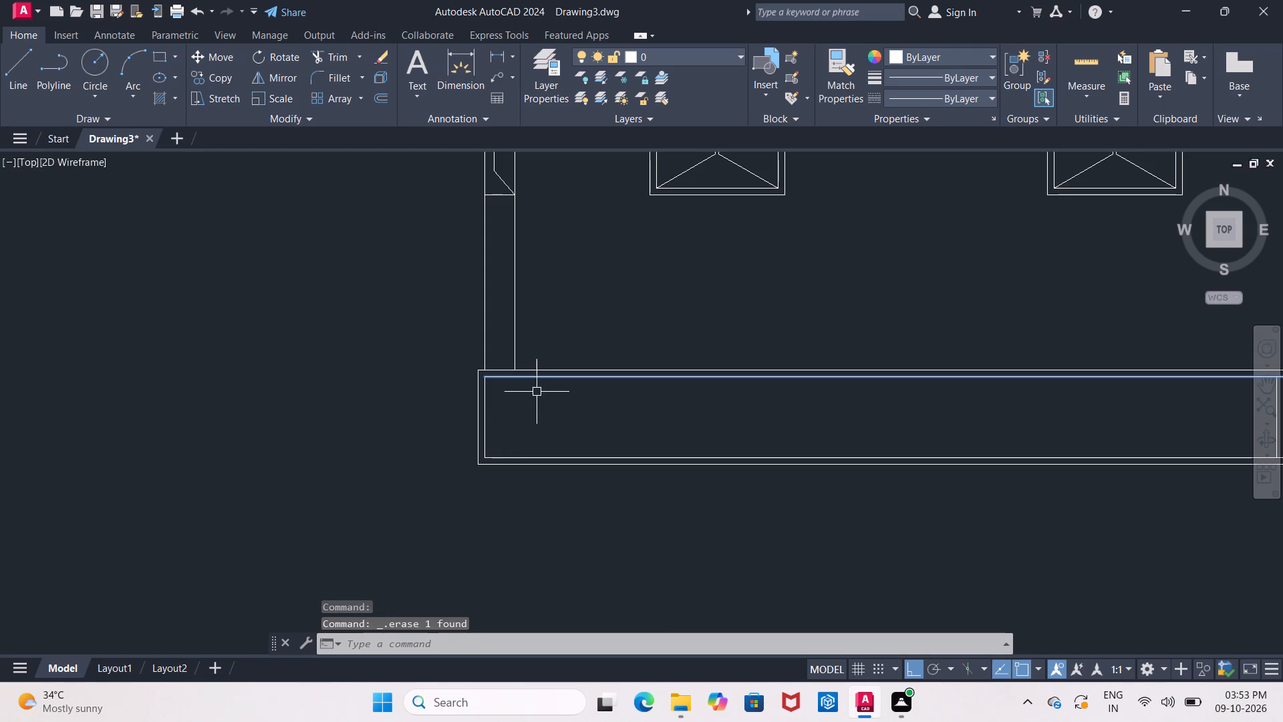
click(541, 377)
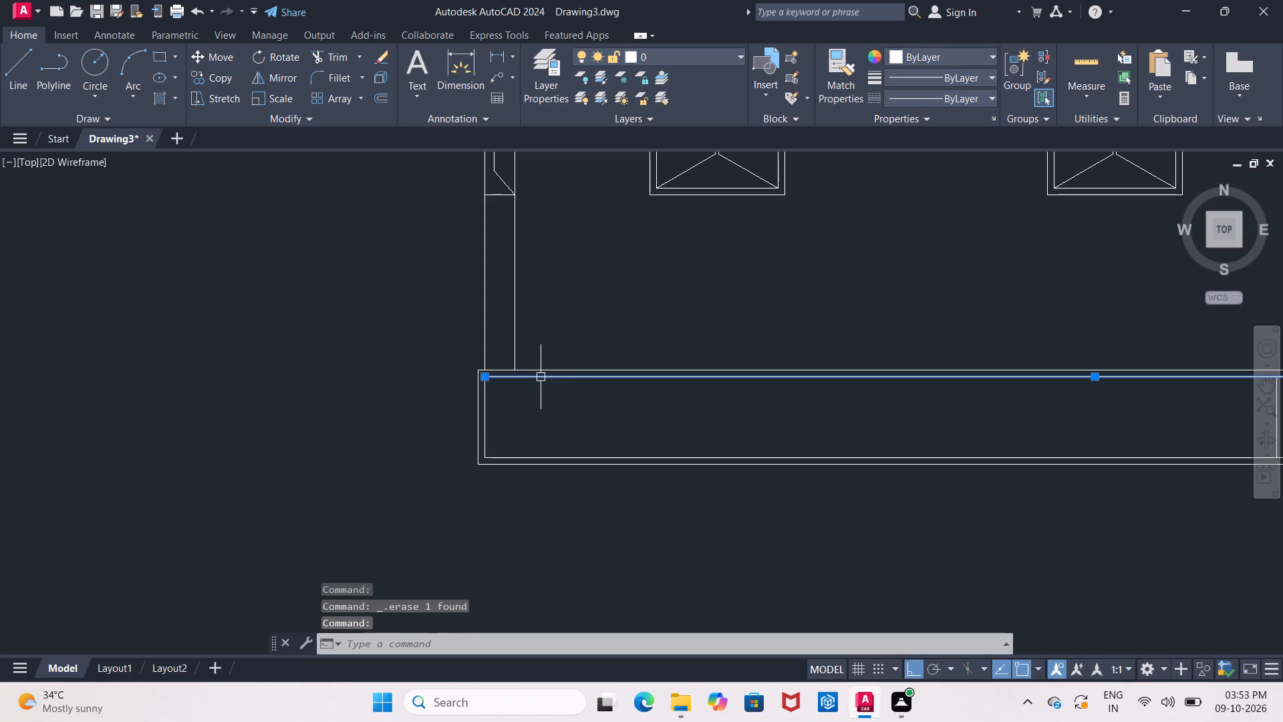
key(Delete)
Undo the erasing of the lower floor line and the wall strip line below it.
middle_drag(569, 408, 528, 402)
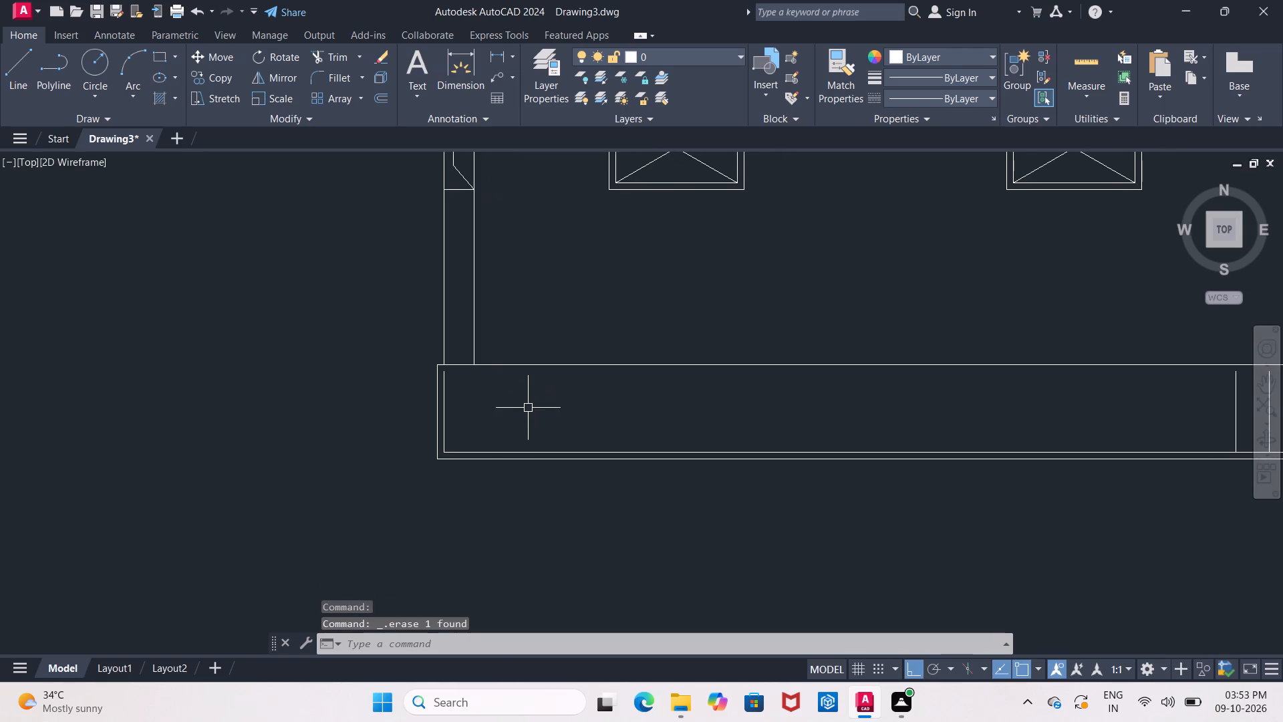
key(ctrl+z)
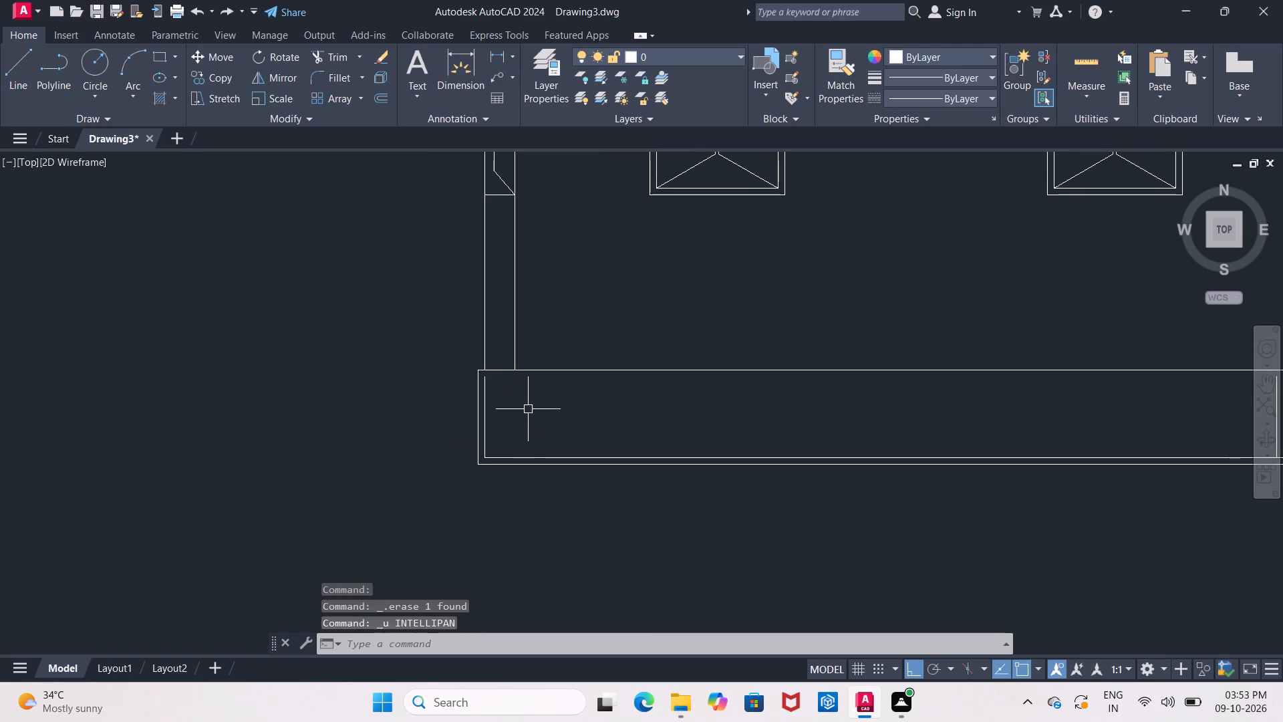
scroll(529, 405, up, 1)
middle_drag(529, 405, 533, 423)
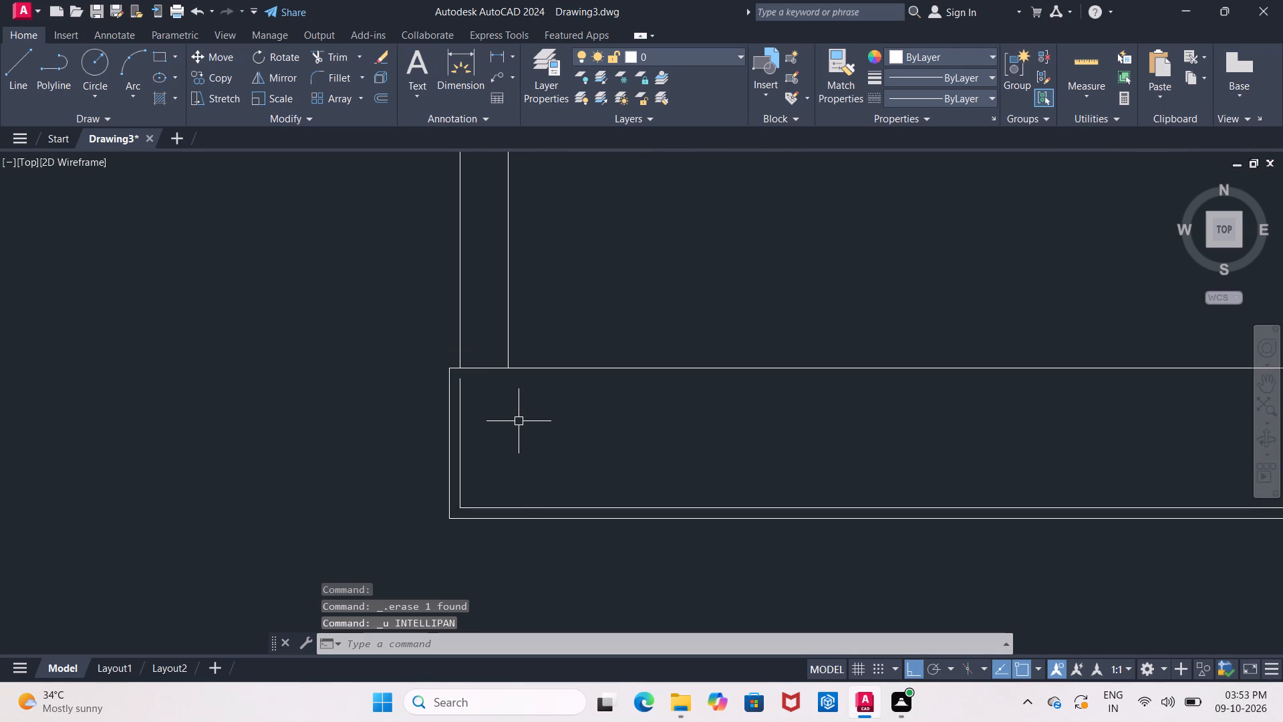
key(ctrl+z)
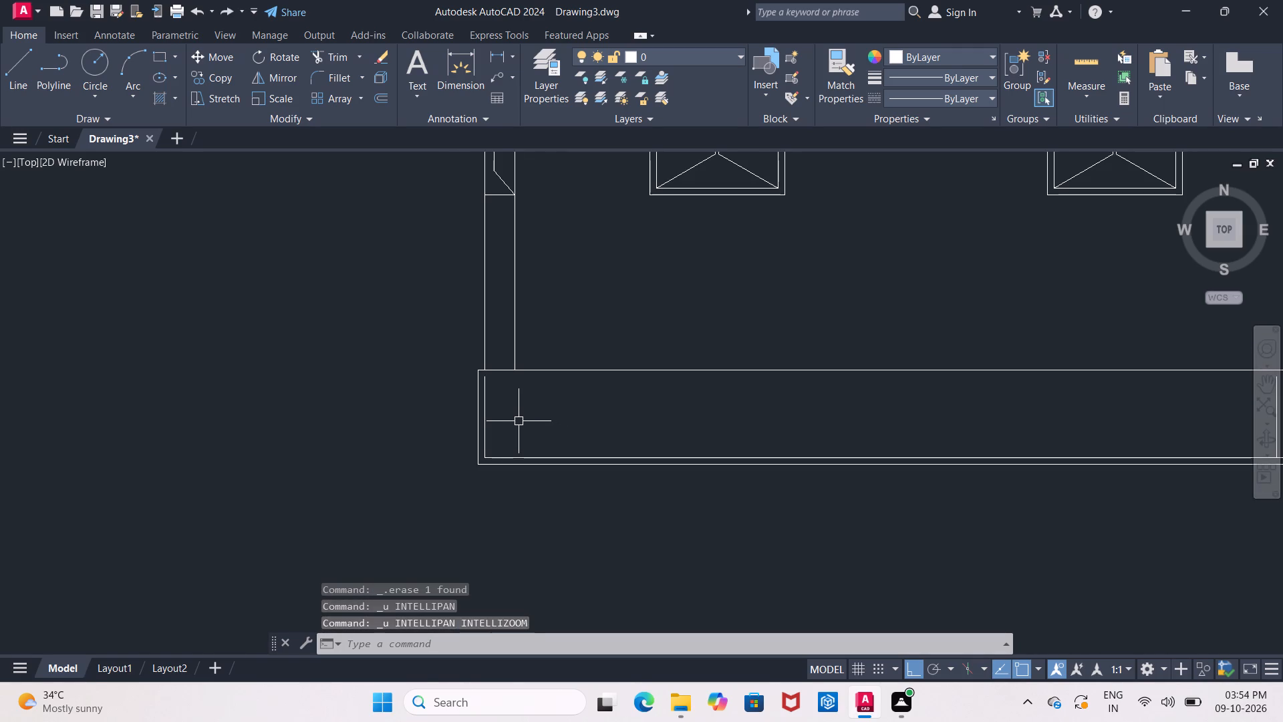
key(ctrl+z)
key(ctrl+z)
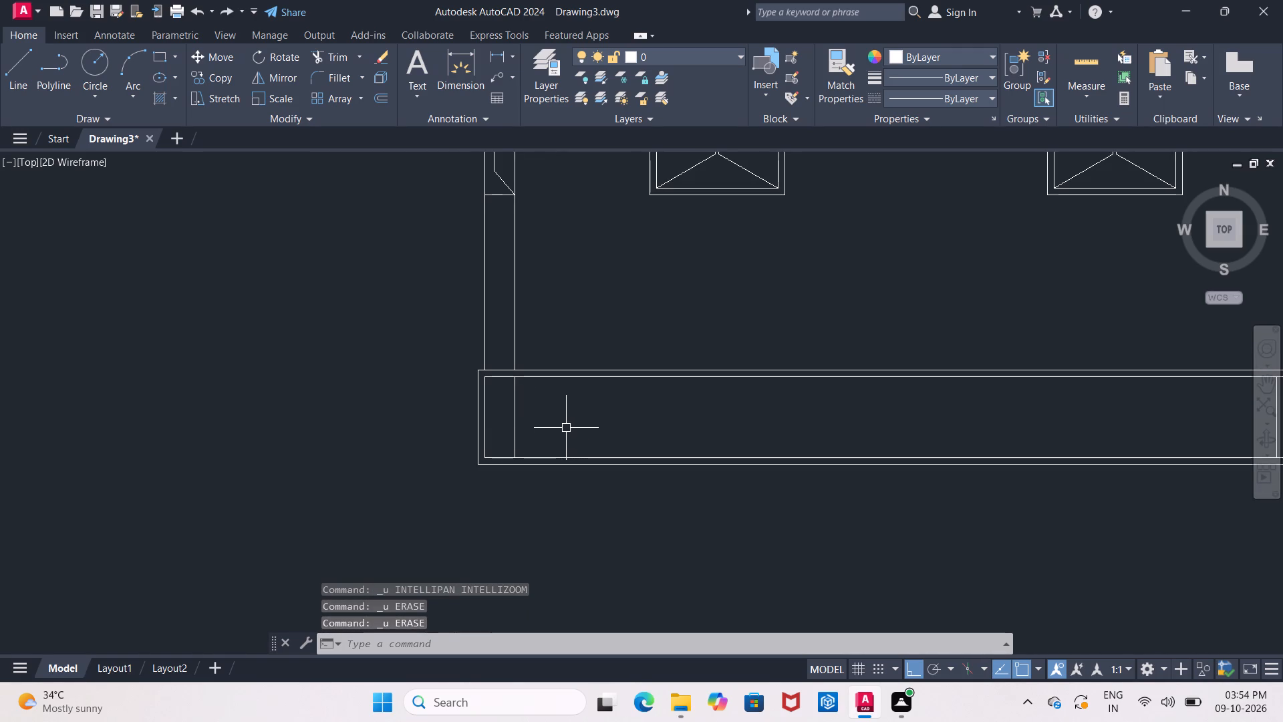
Extend the original left edge line up to the upper floor line and the inner bottom line to the outer left line.
scroll(513, 420, up, 2)
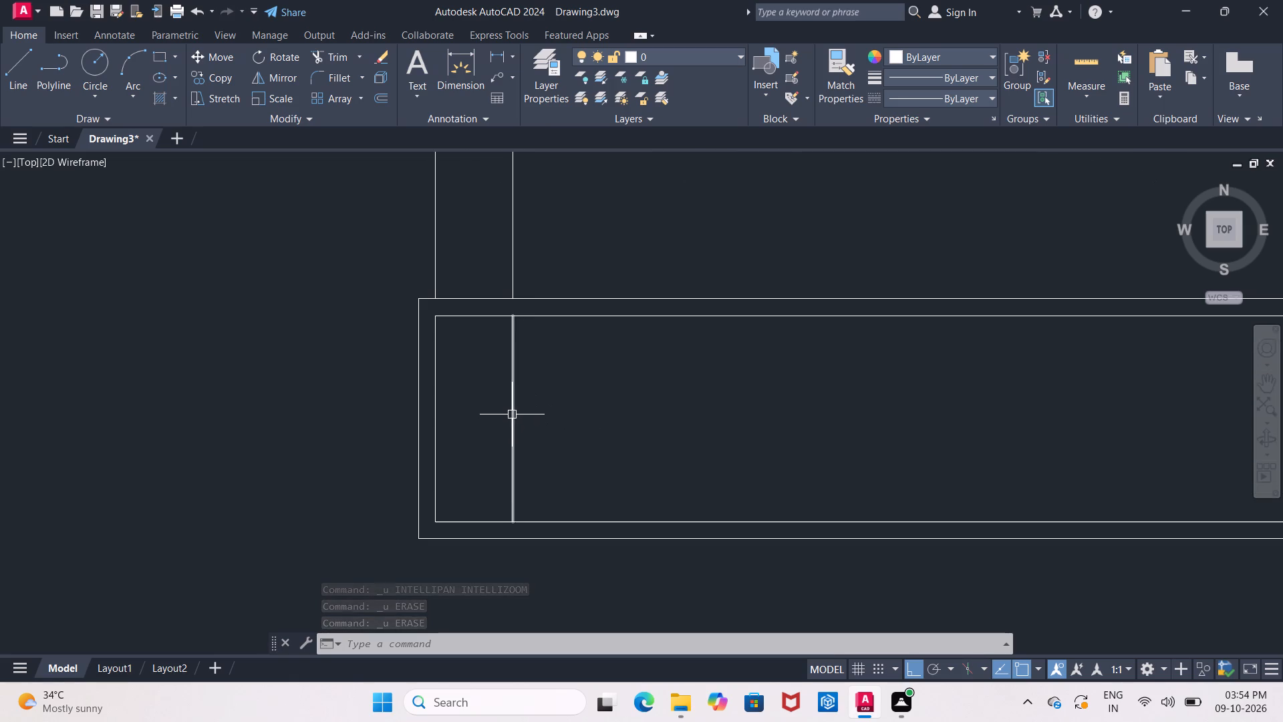
middle_click(512, 414)
key(Escape)
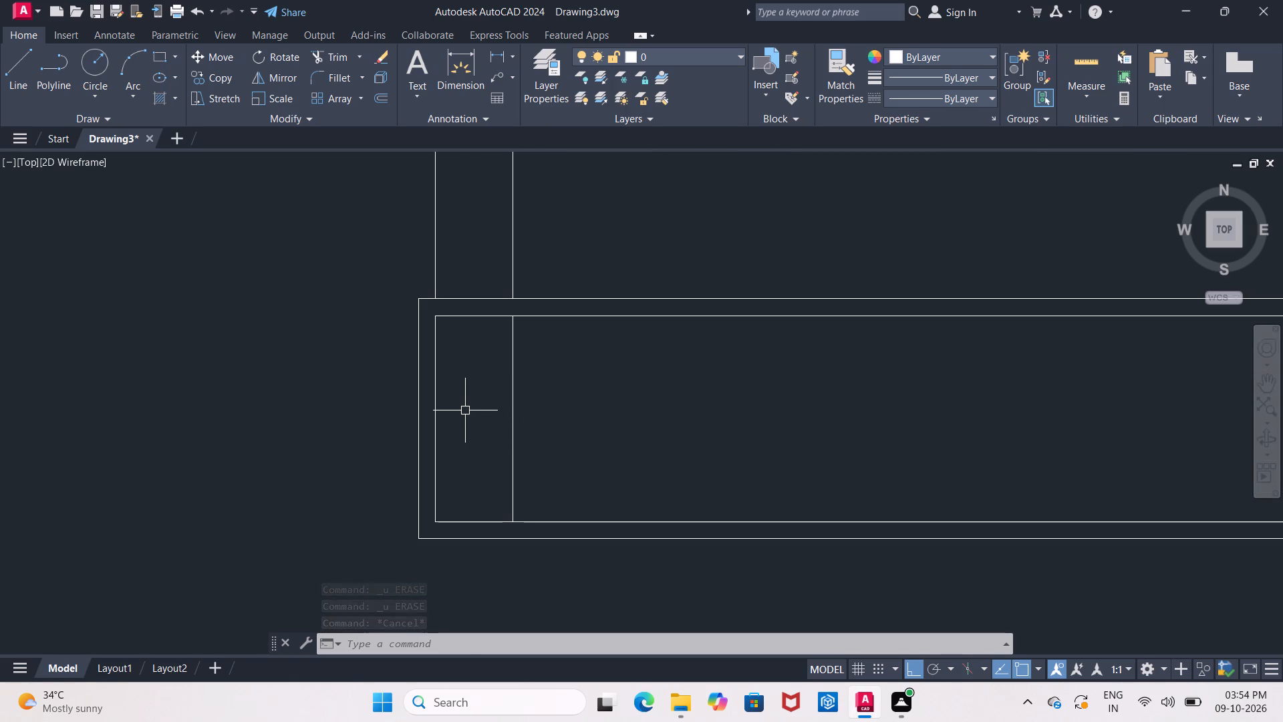
key(Escape)
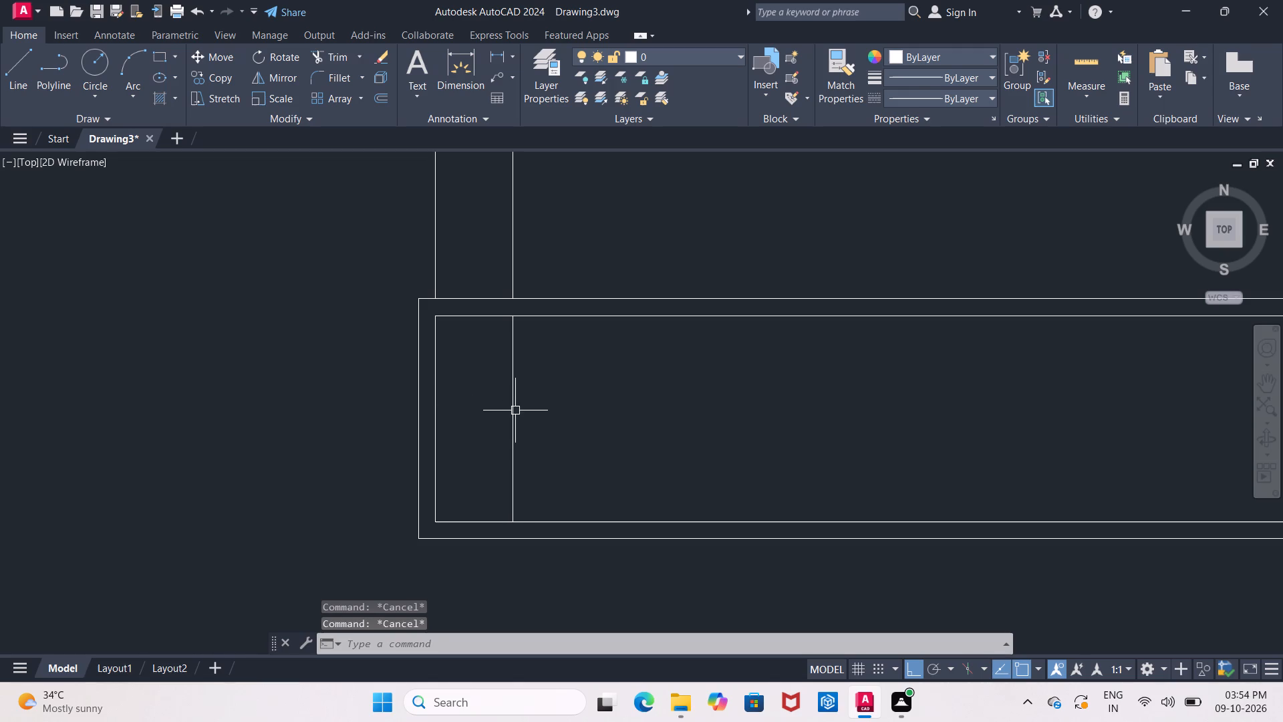
text(EX)
key(Return)
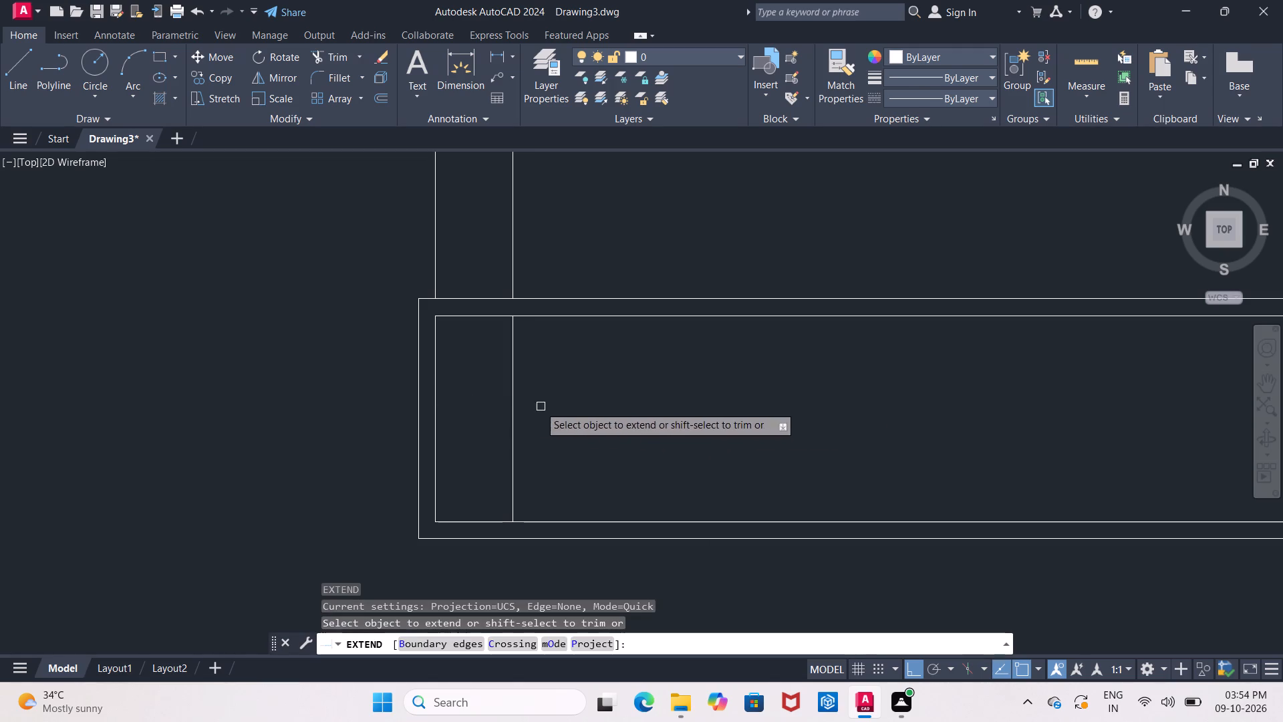
click(433, 400)
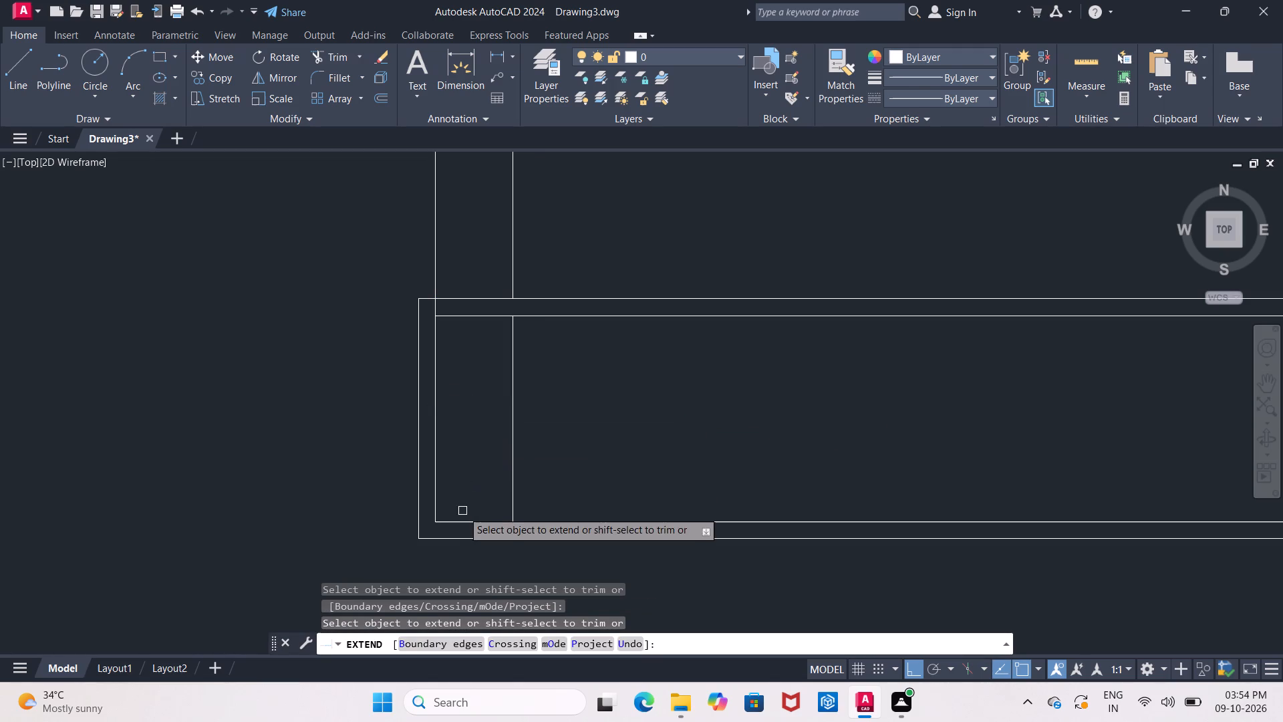
click(459, 521)
key(Escape)
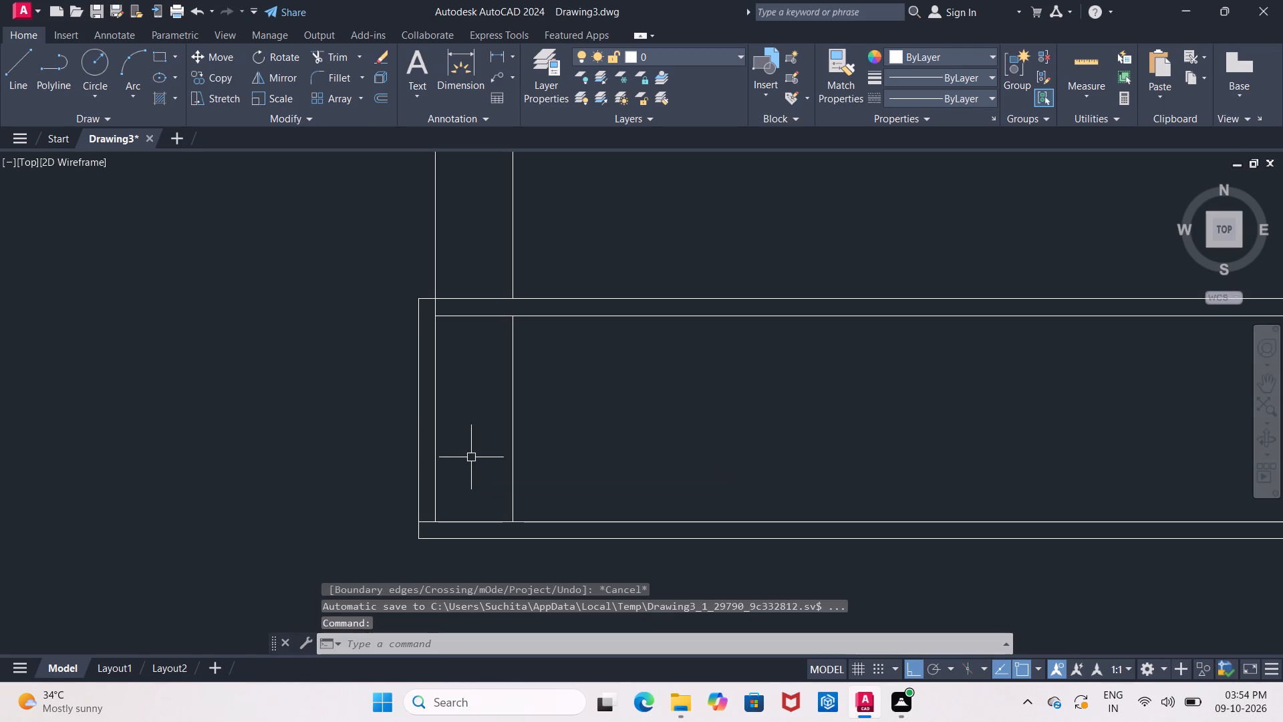
Trim the outer left line's stub below the inner bottom line and remove the outer bottom line.
text(TR)
key(Return)
key(Return)
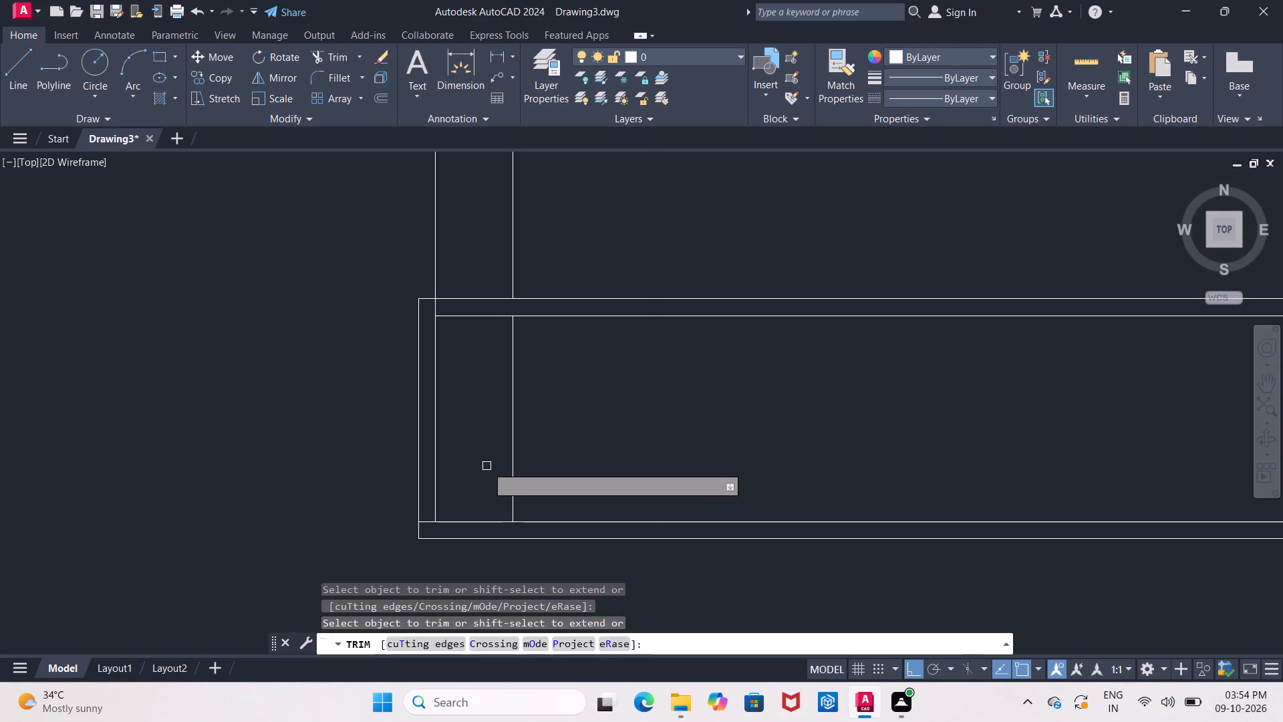
click(419, 530)
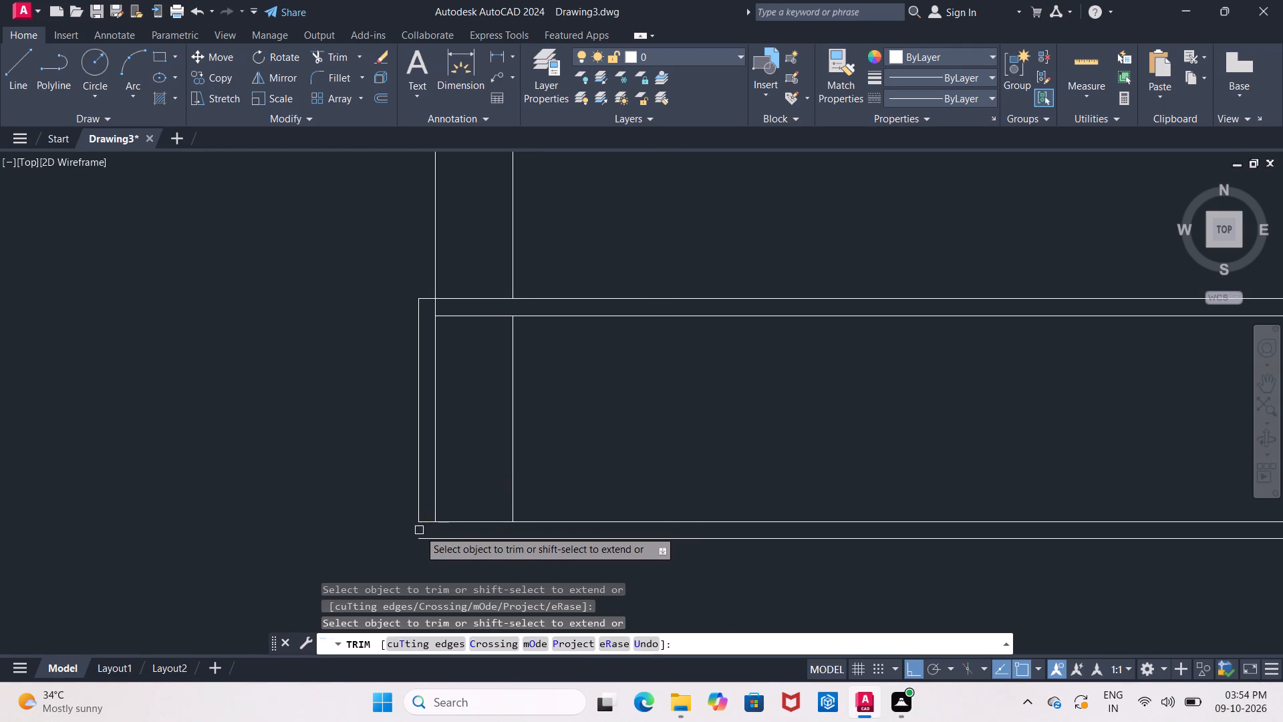
click(439, 541)
middle_drag(460, 408, 535, 520)
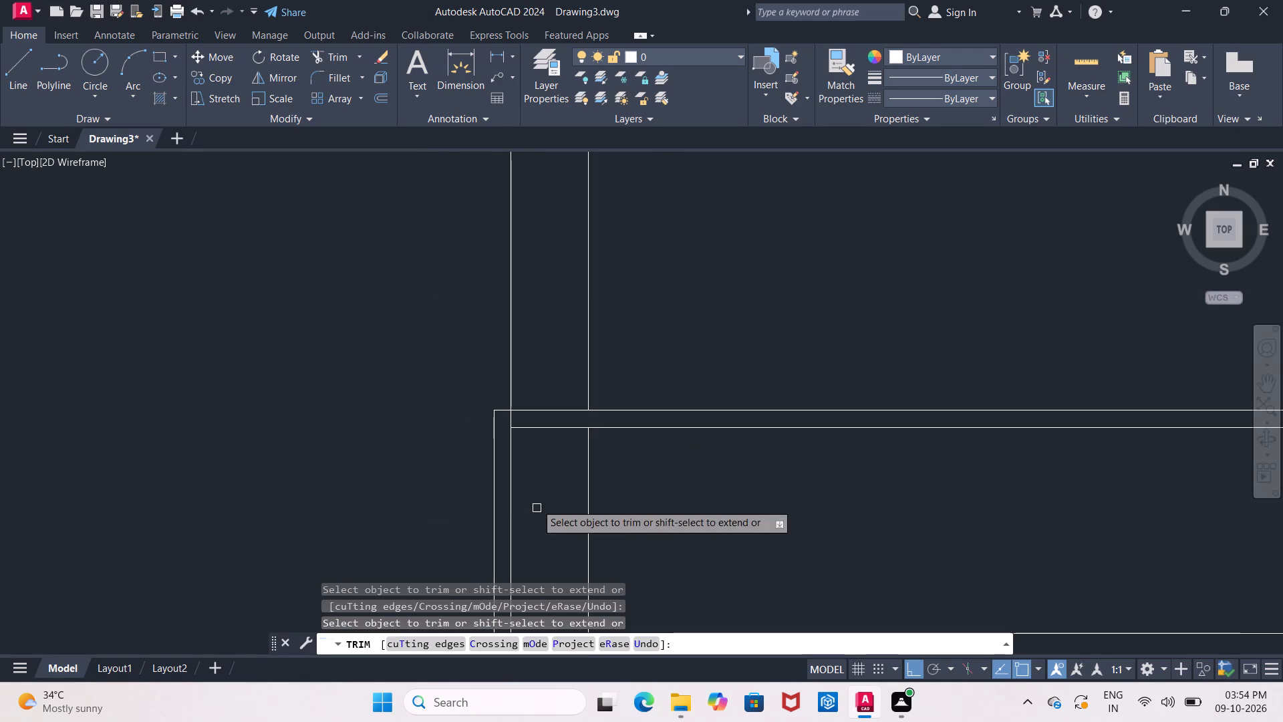
key(Escape)
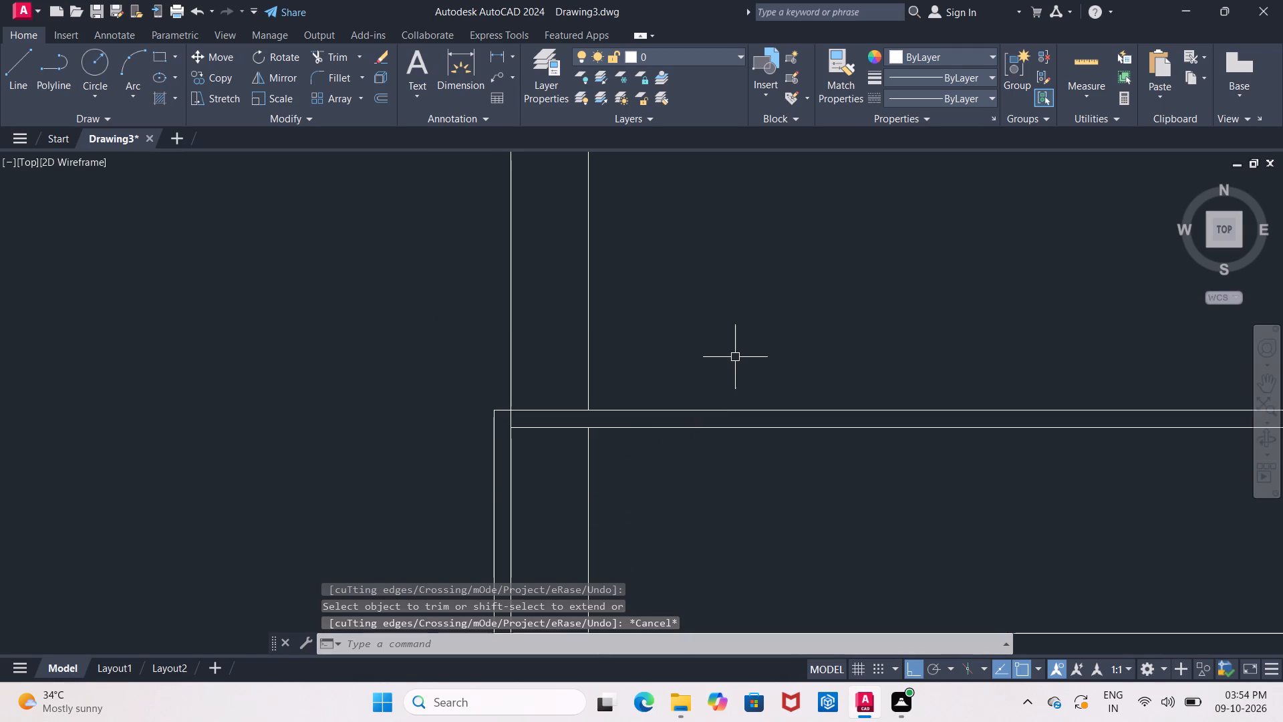
Trim away the upper floor line from the original left edge line rightward, including its piece inside the left wall strip.
key(t)
key(r)
key(Return)
key(Return)
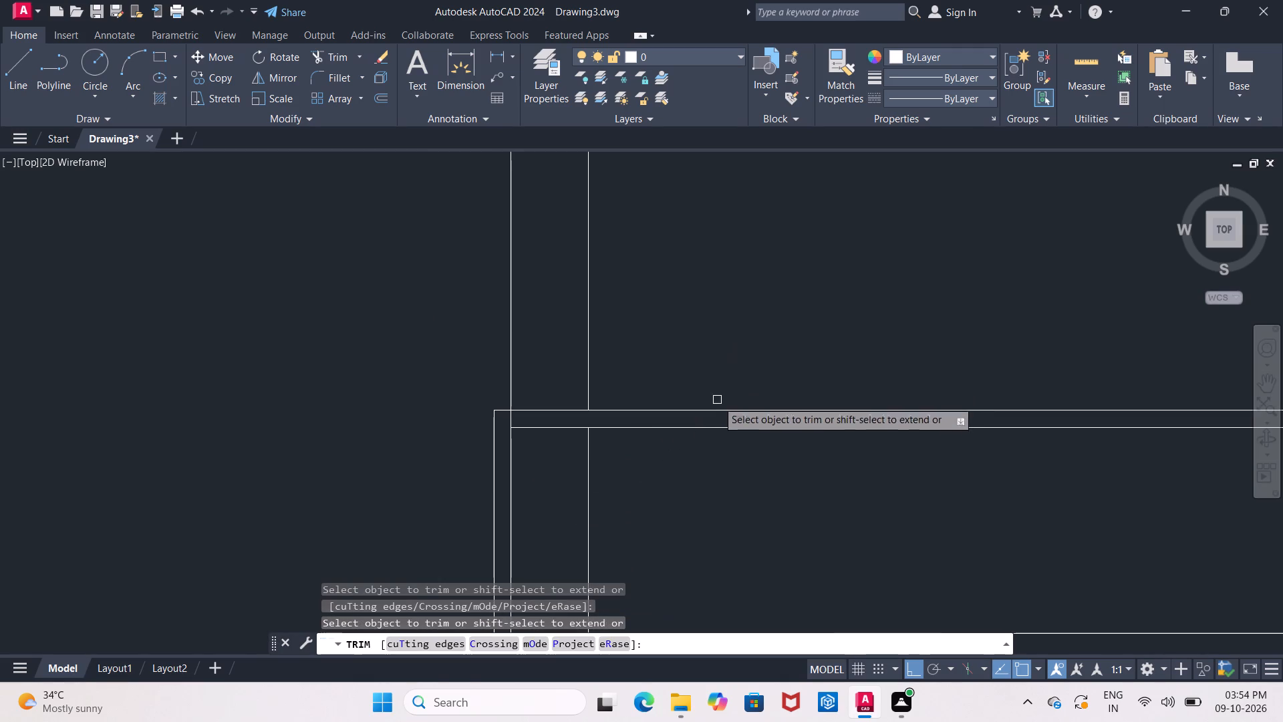
scroll(707, 409, down, 4)
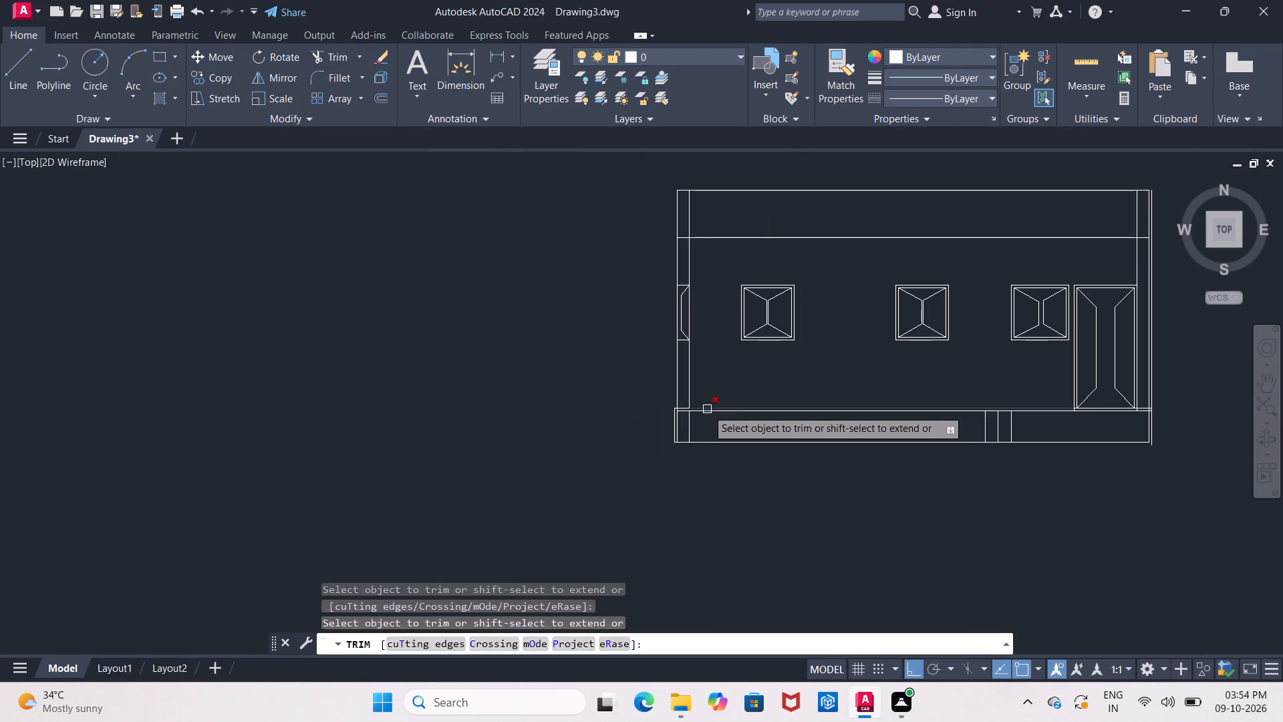
click(716, 405)
scroll(716, 405, up, 1)
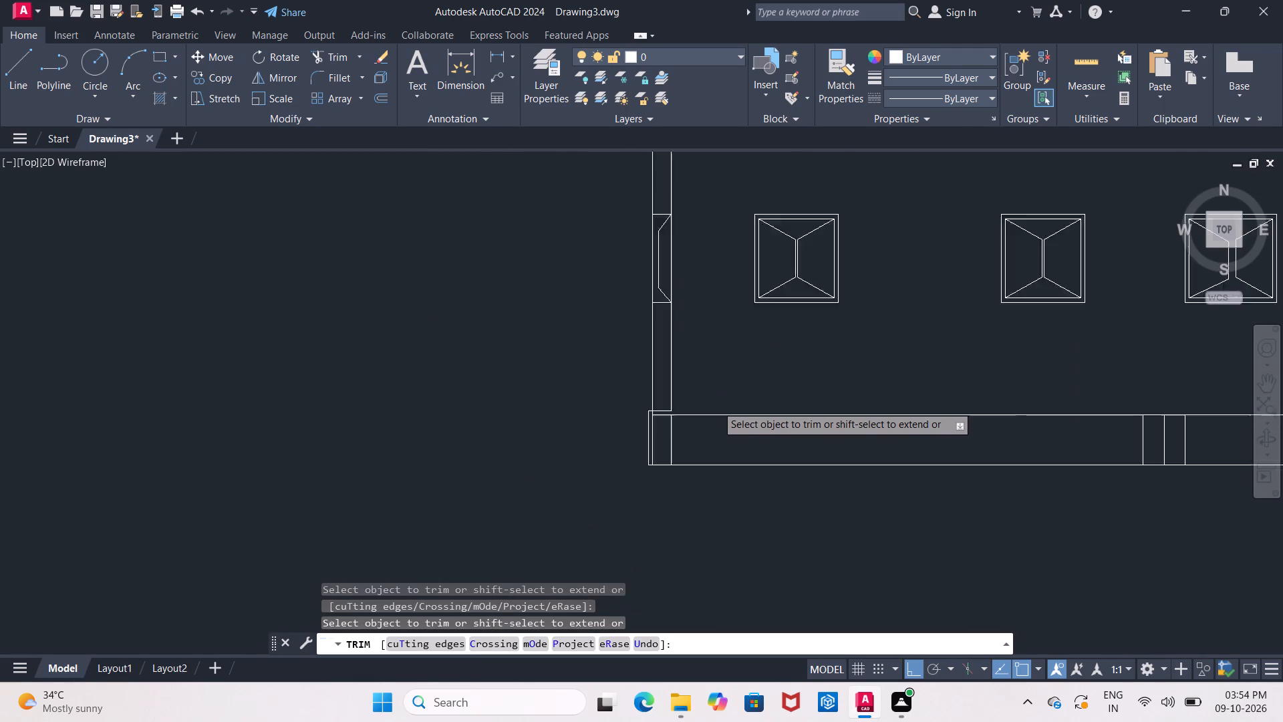
scroll(716, 404, up, 3)
middle_drag(715, 404, 820, 368)
click(596, 398)
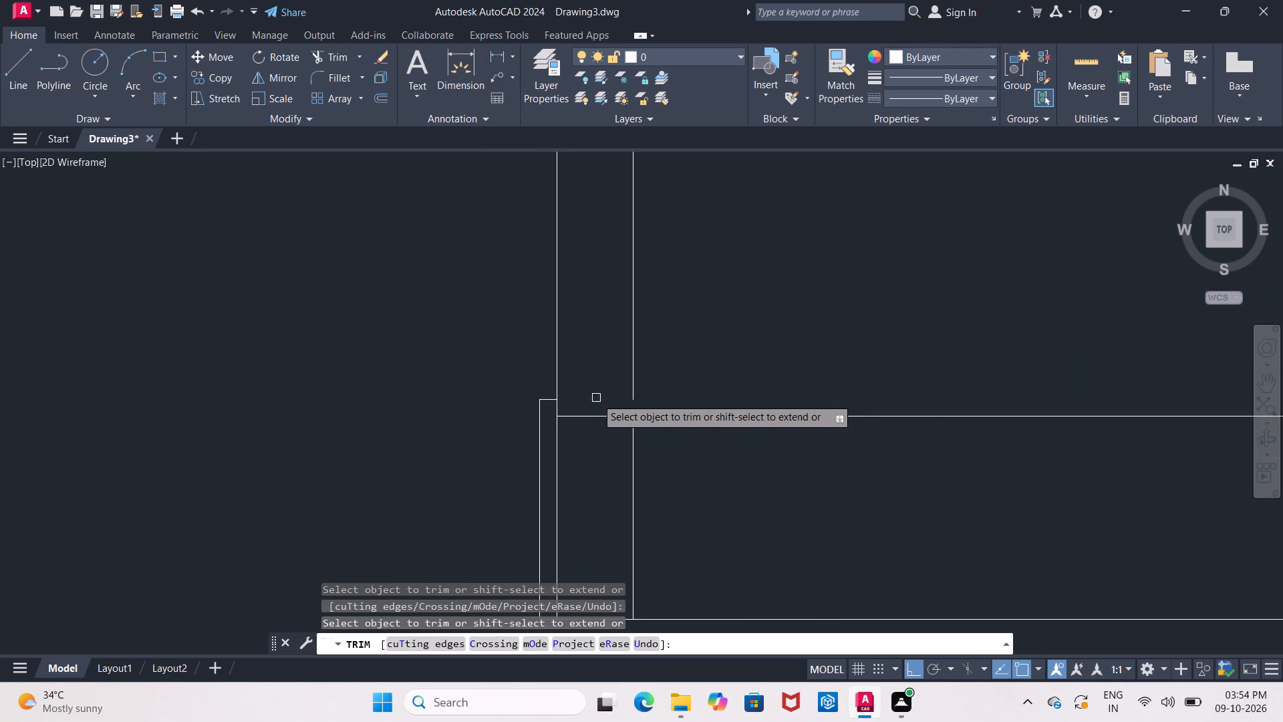
scroll(586, 404, up, 2)
middle_drag(589, 404, 617, 383)
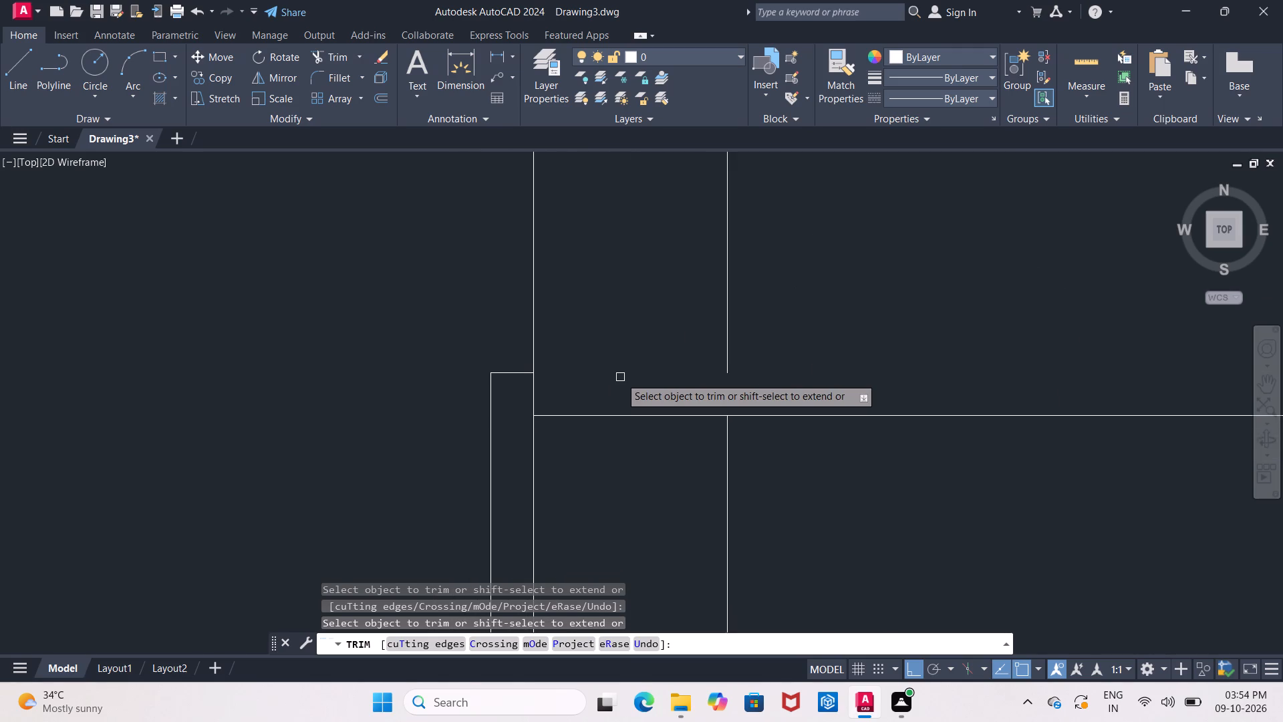
key(Escape)
Extend the remaining floor line to the outer left line.
key(e)
key(x)
key(Return)
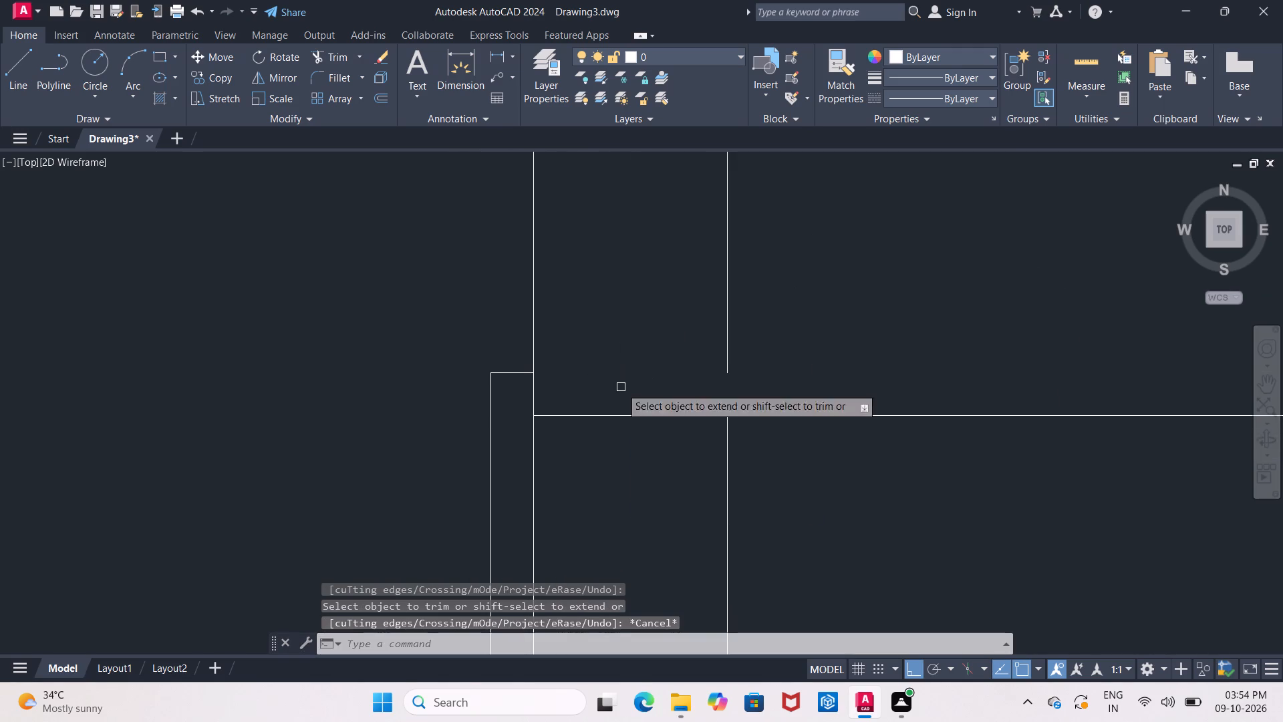
scroll(637, 429, down, 2)
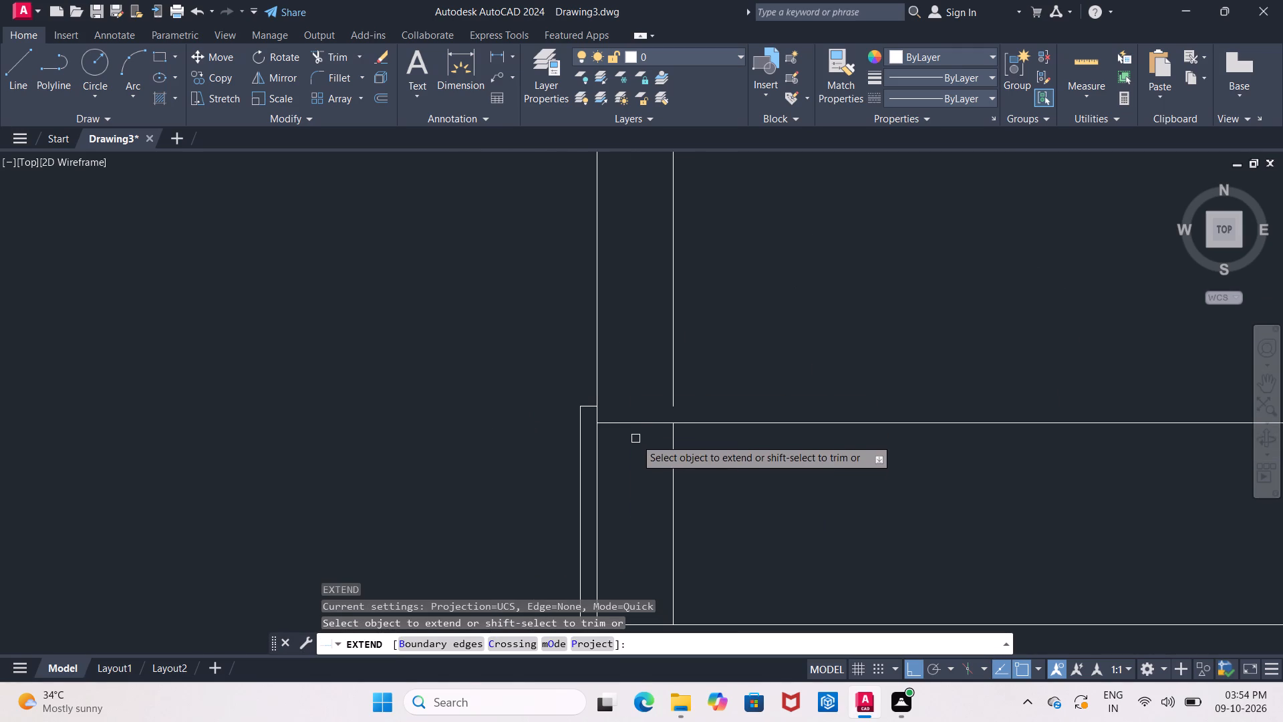
scroll(619, 441, up, 1)
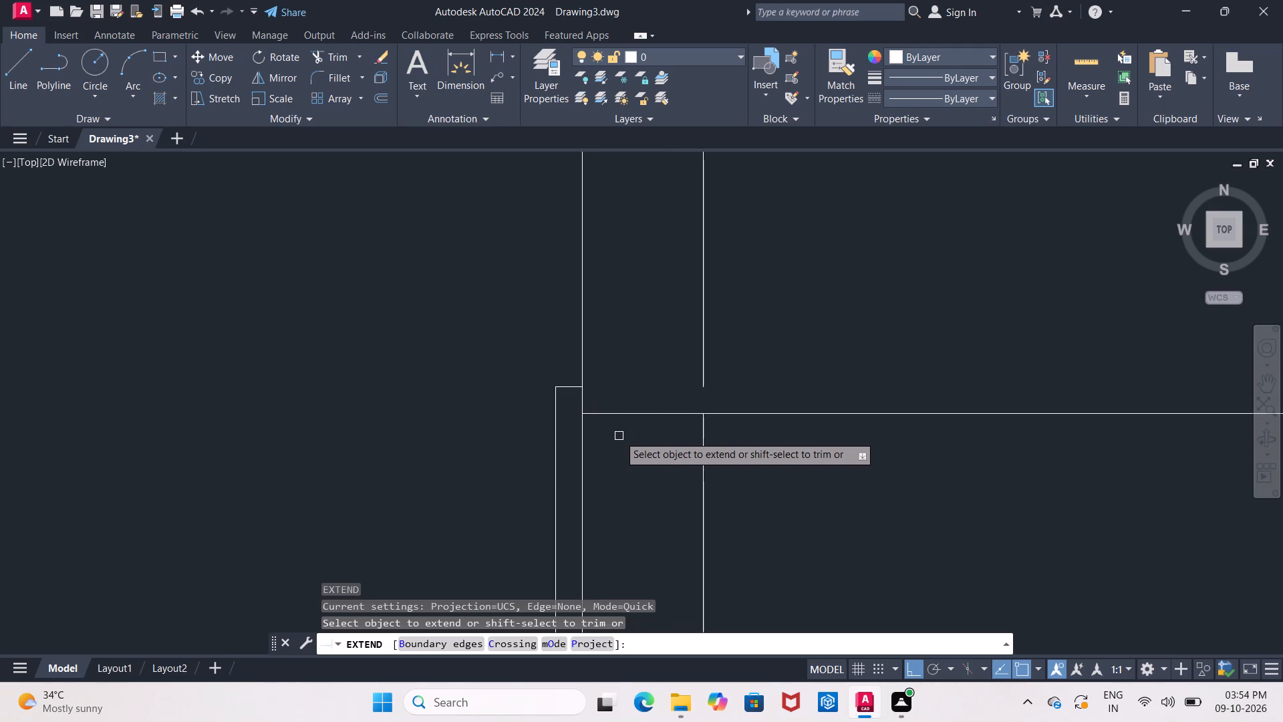
click(623, 418)
key(Escape)
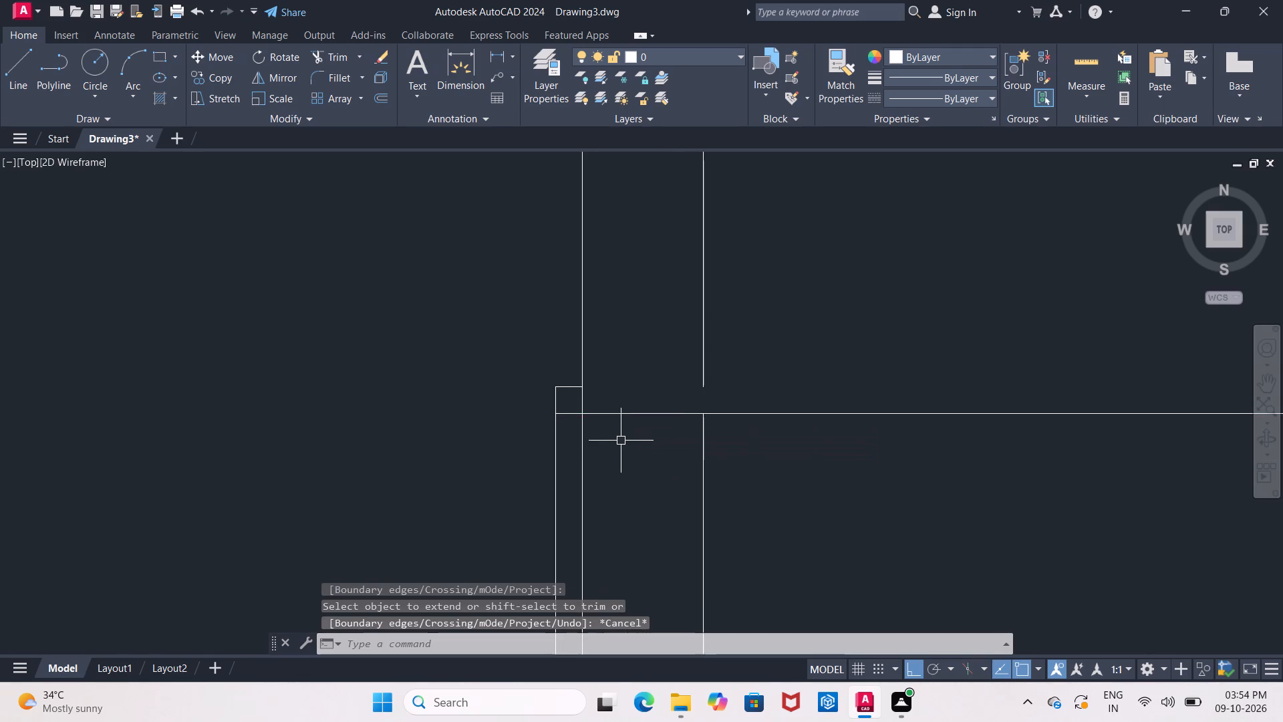
Trim the leftover corner stubs above the floor line at the outer left, and both left wall strip lines below the floor line.
key(t)
key(r)
key(Return)
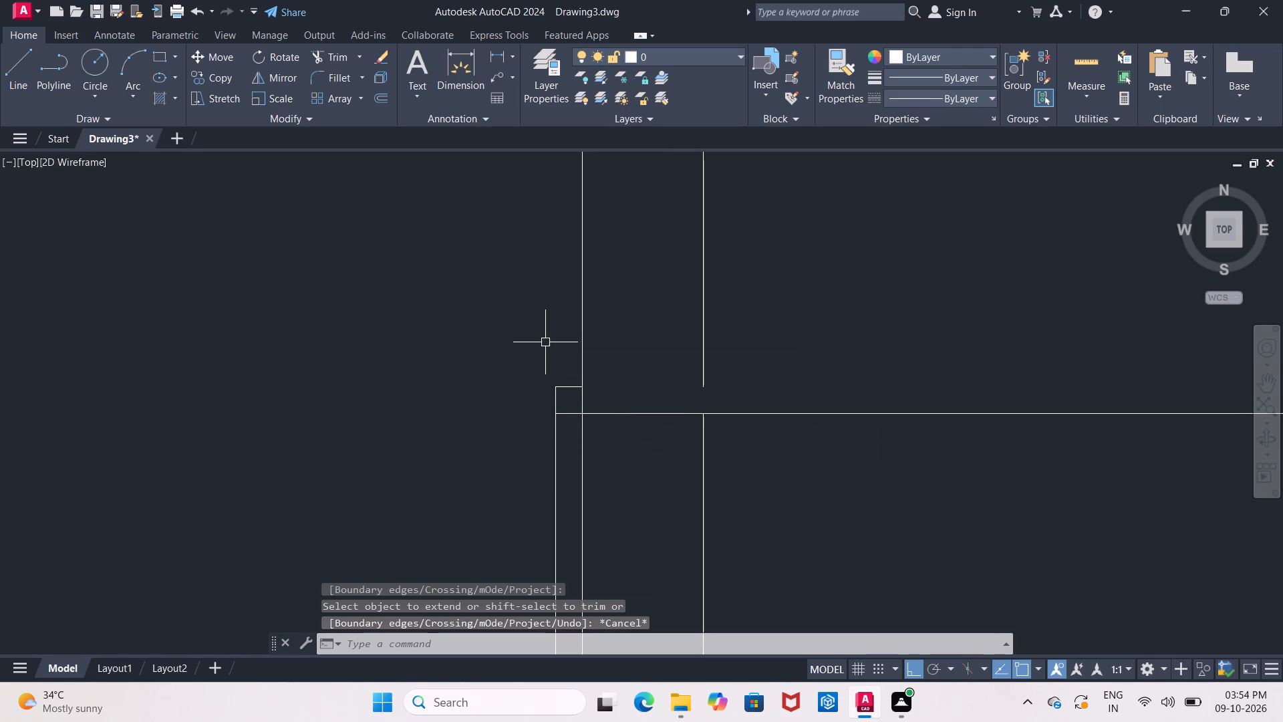
click(567, 386)
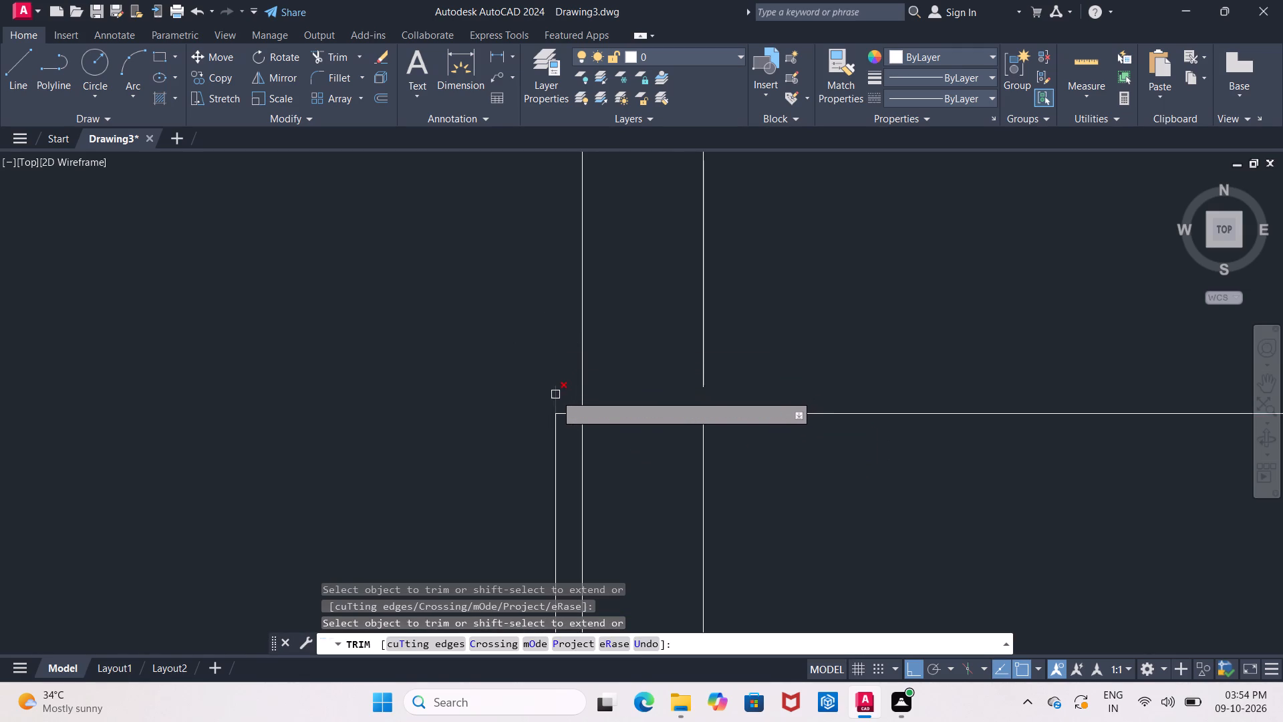
click(555, 395)
scroll(555, 394, down, 2)
middle_drag(548, 388, 490, 368)
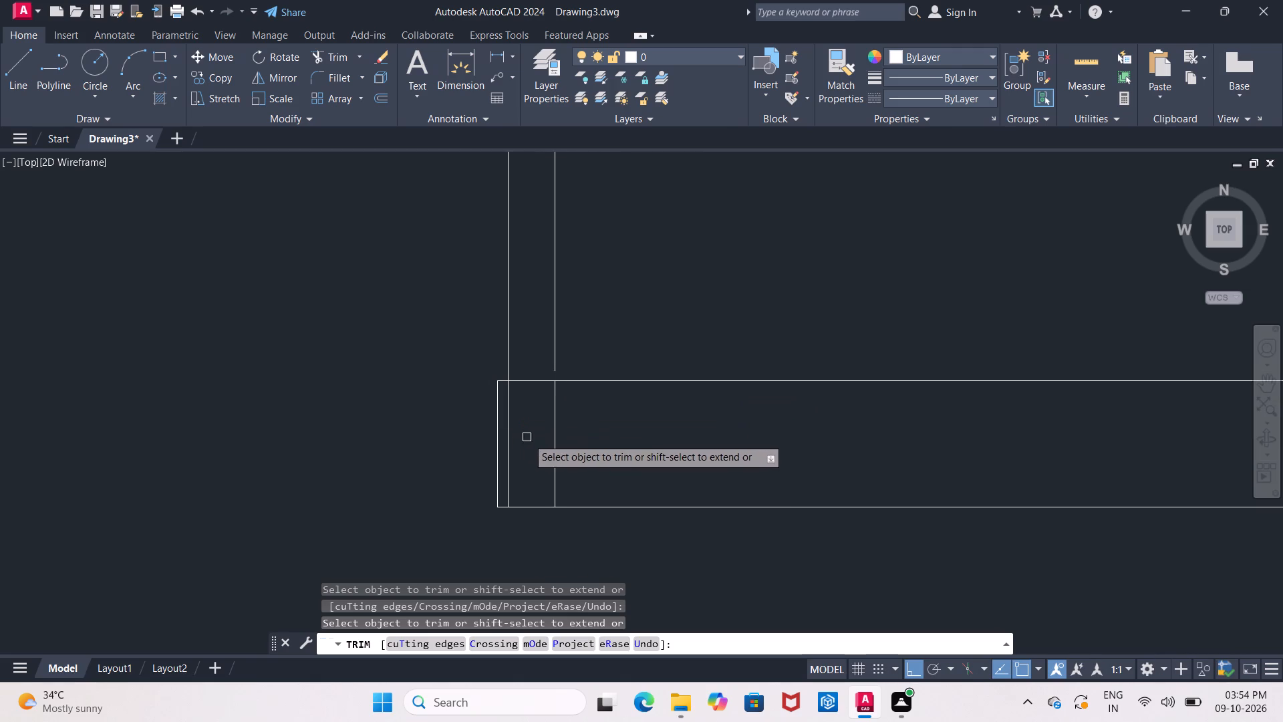
click(507, 402)
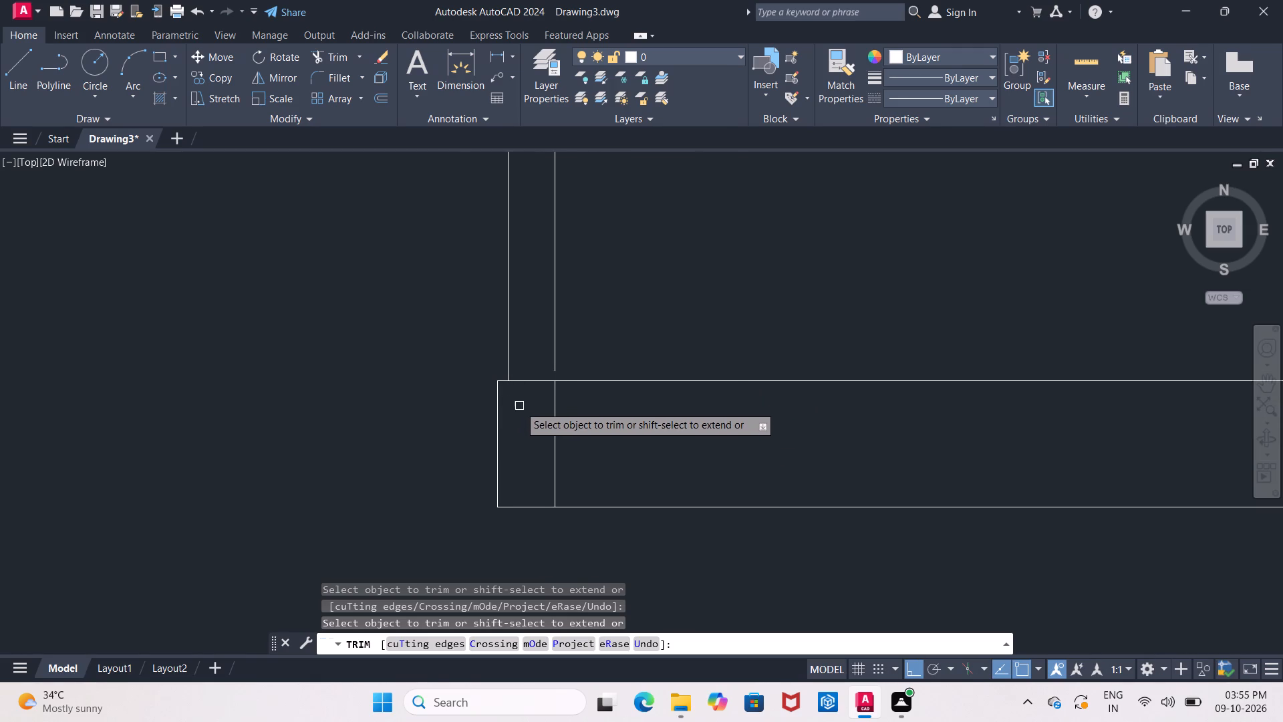
middle_drag(519, 406, 465, 425)
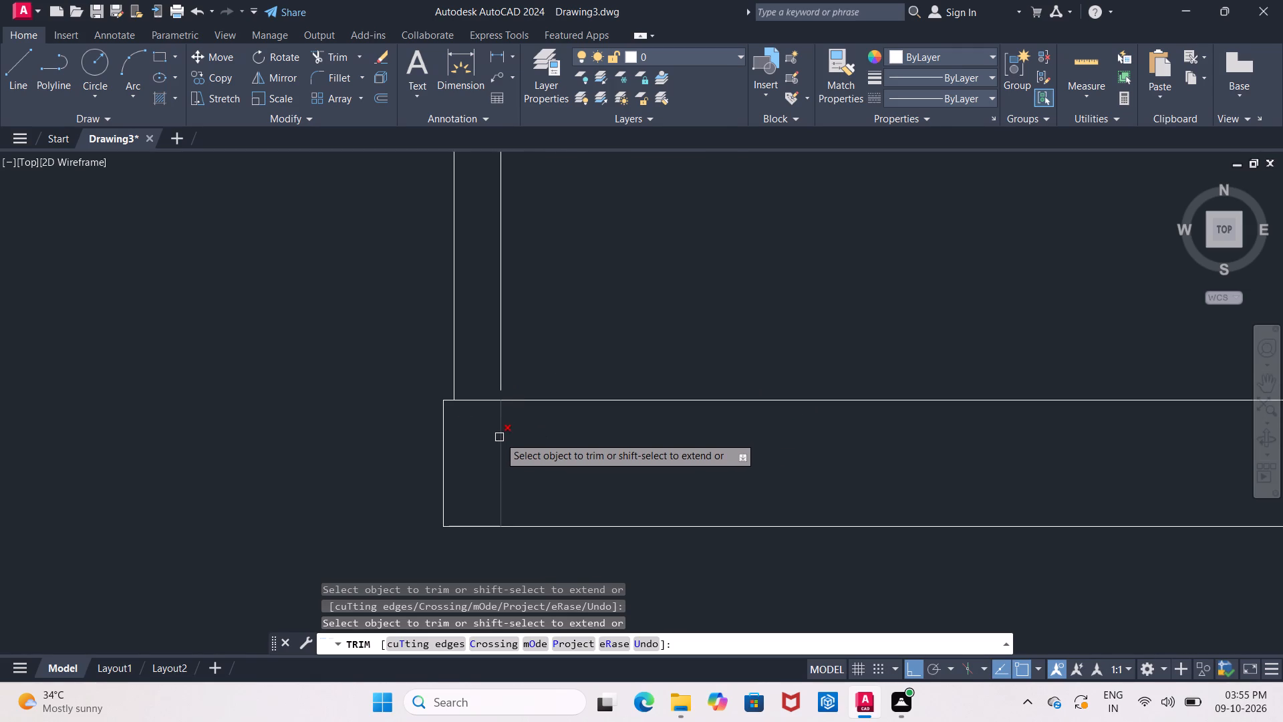
click(501, 431)
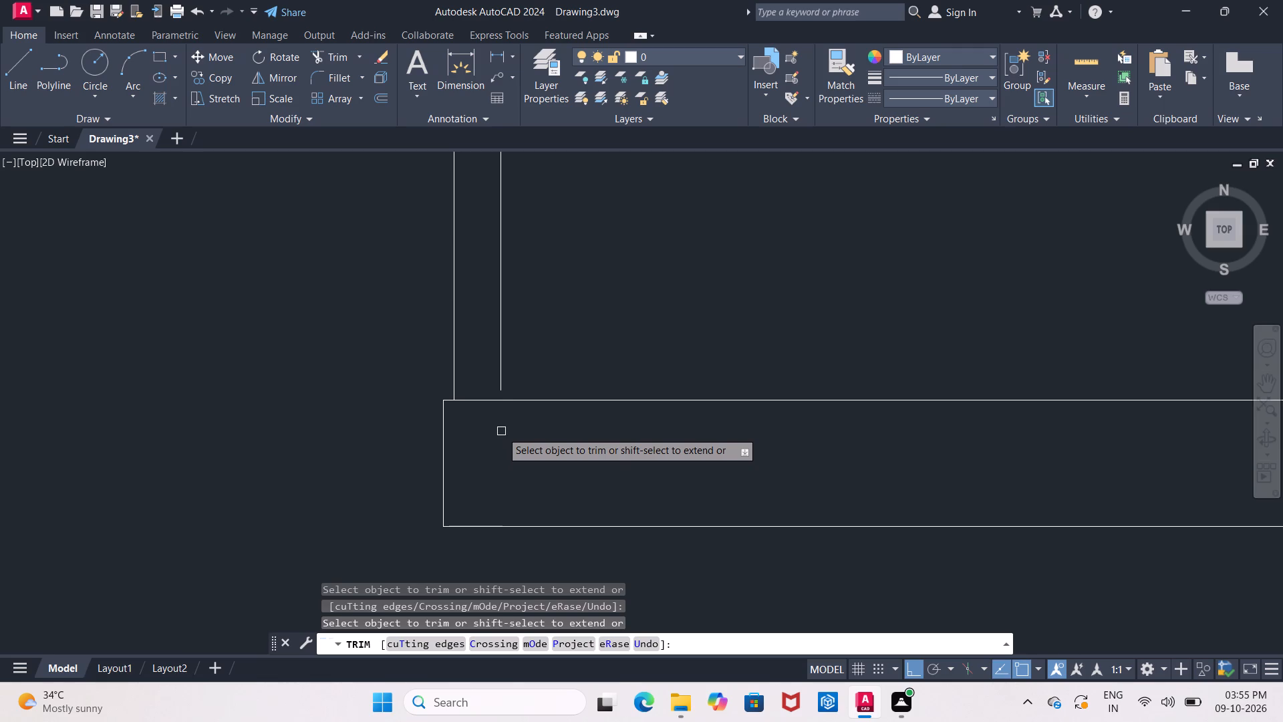
key(Escape)
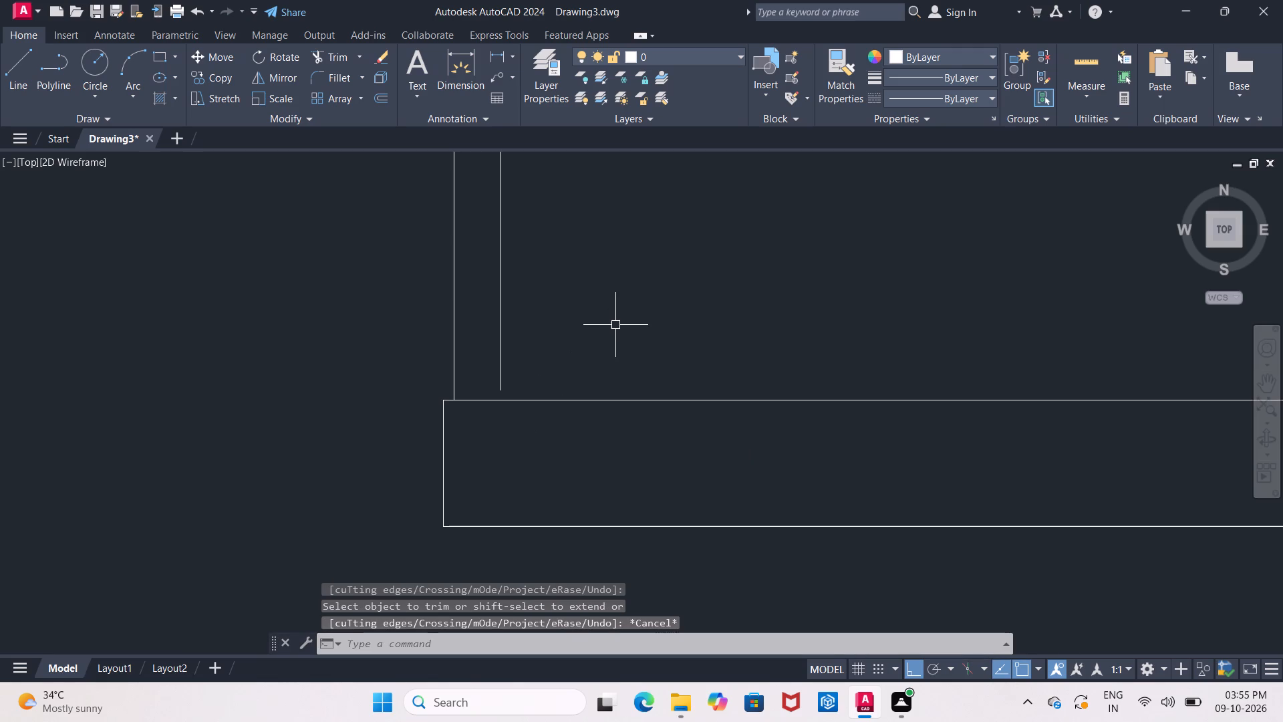
Extend the left wall strip's inner line down to the floor line.
key(e)
key(x)
key(Return)
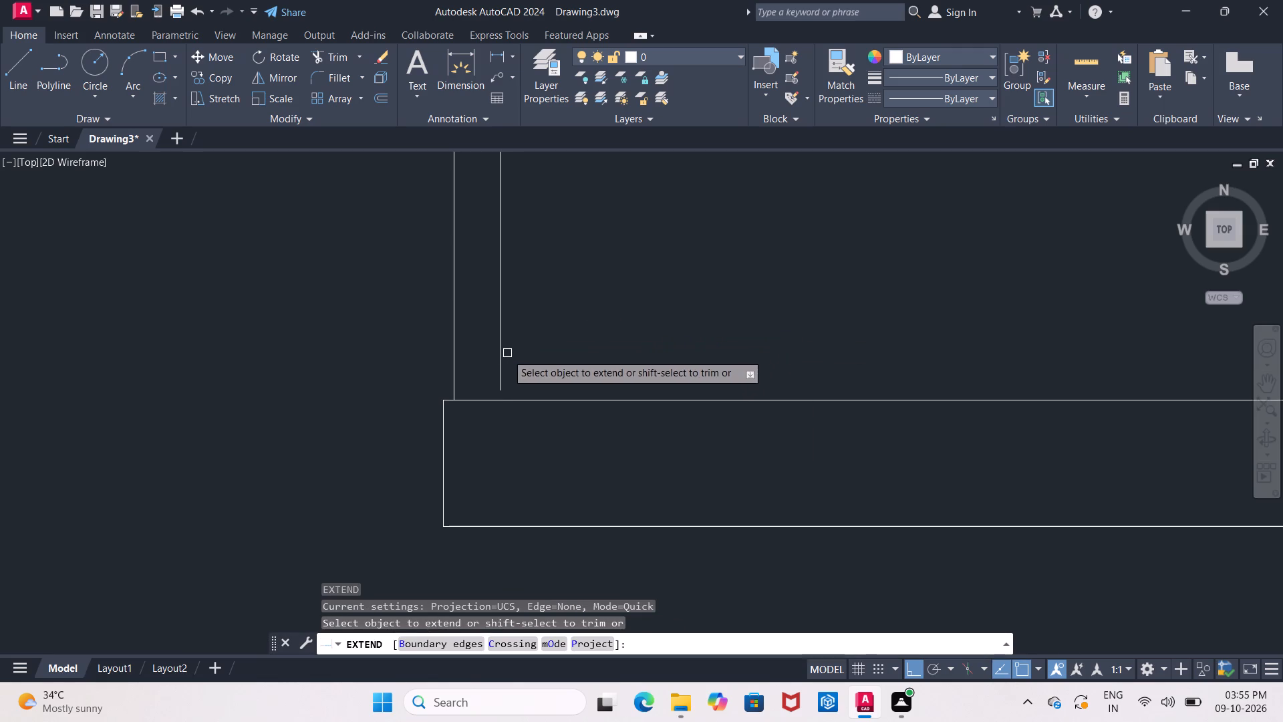
click(501, 357)
Extend the base's bottom line to the outer right line.
scroll(583, 348, down, 3)
middle_drag(655, 336, 458, 344)
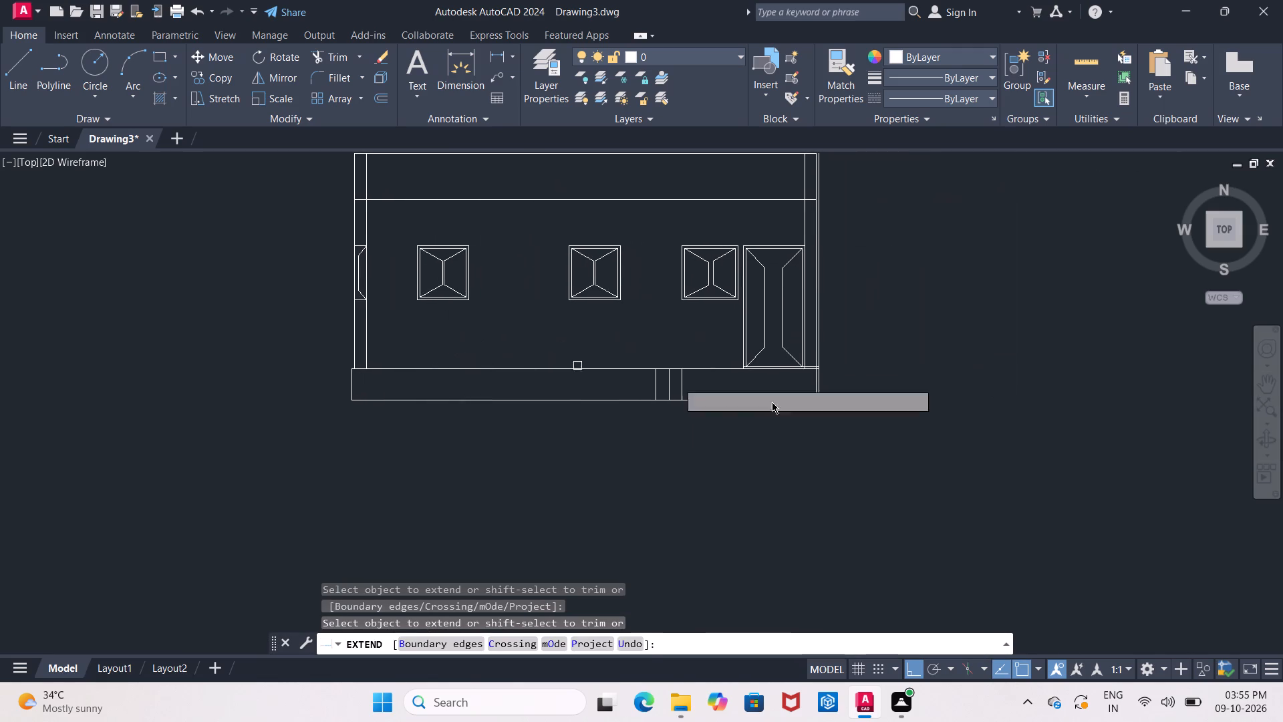
scroll(843, 386, up, 3)
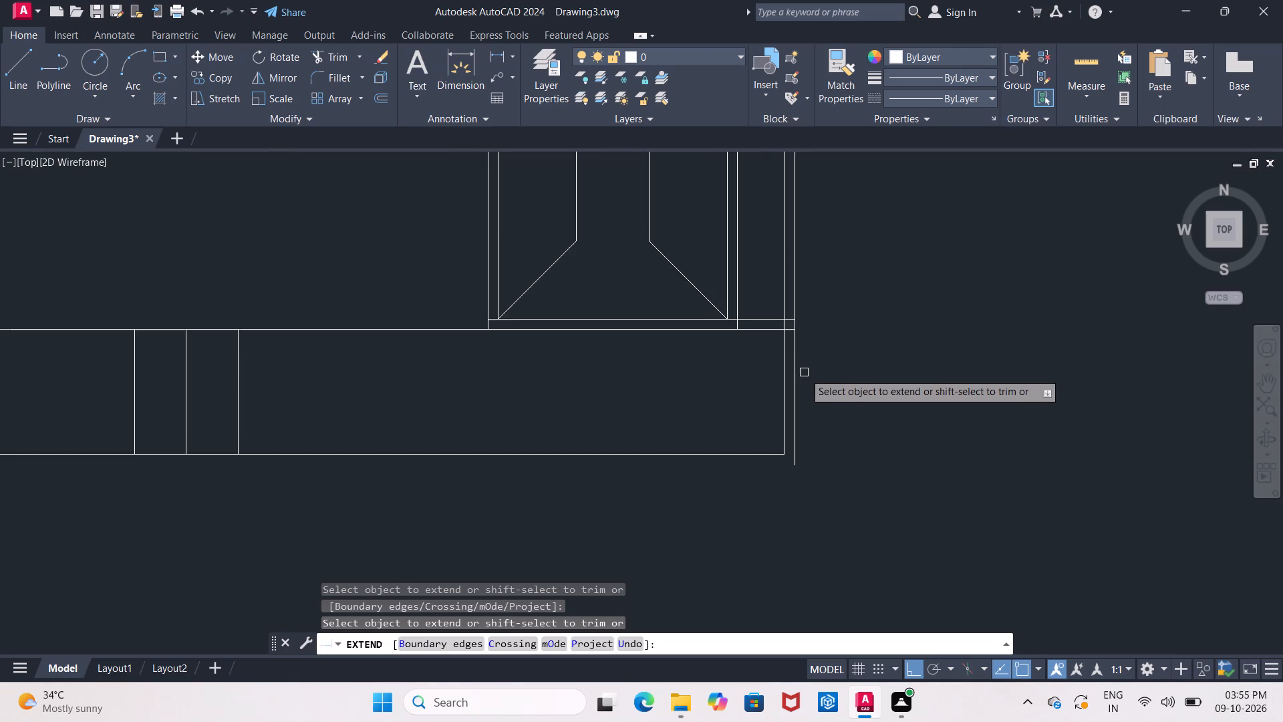
middle_drag(804, 372, 827, 431)
scroll(840, 431, down, 2)
scroll(843, 425, up, 2)
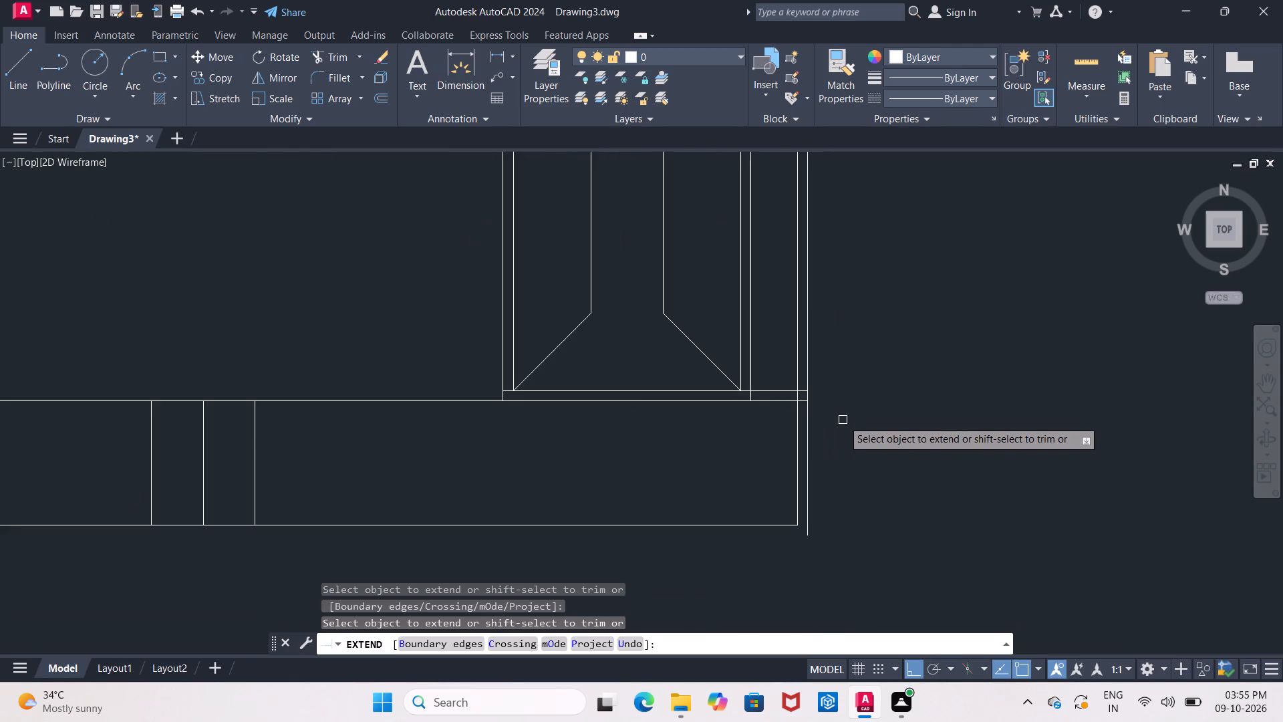
key(Escape)
key(e)
key(x)
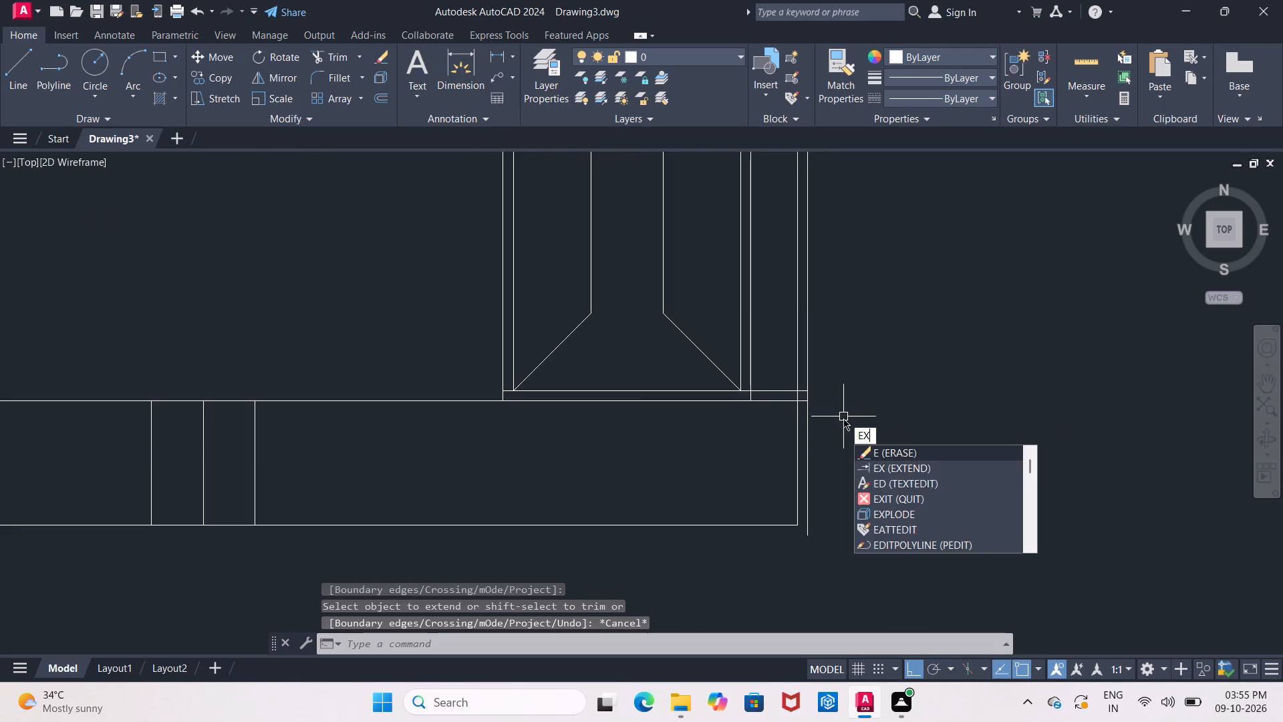
key(Return)
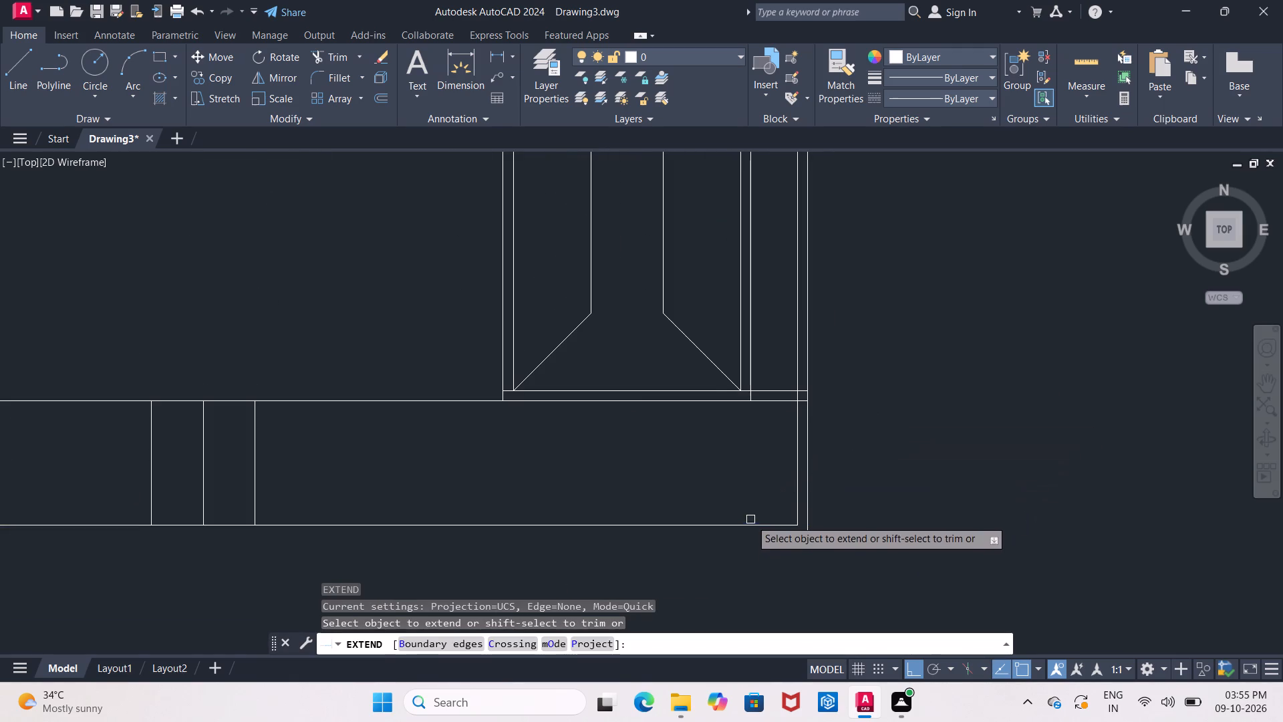
click(750, 519)
key(Escape)
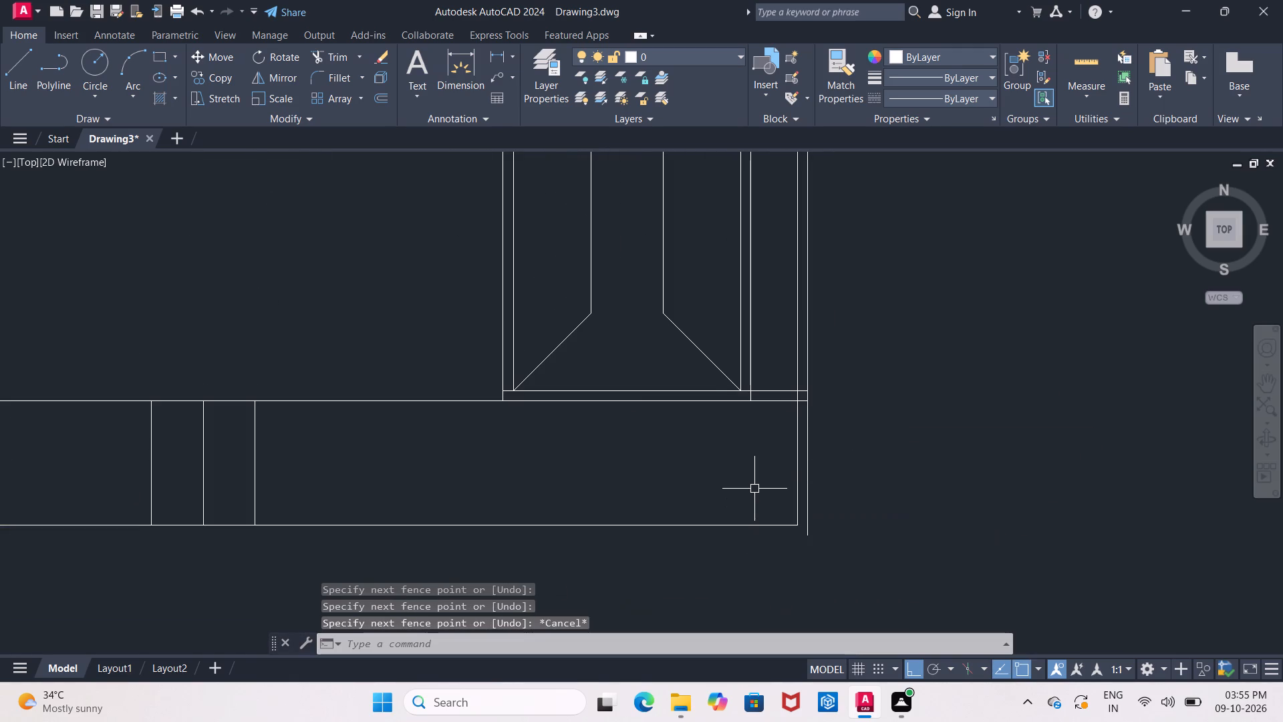
text(EX)
key(Return)
click(762, 527)
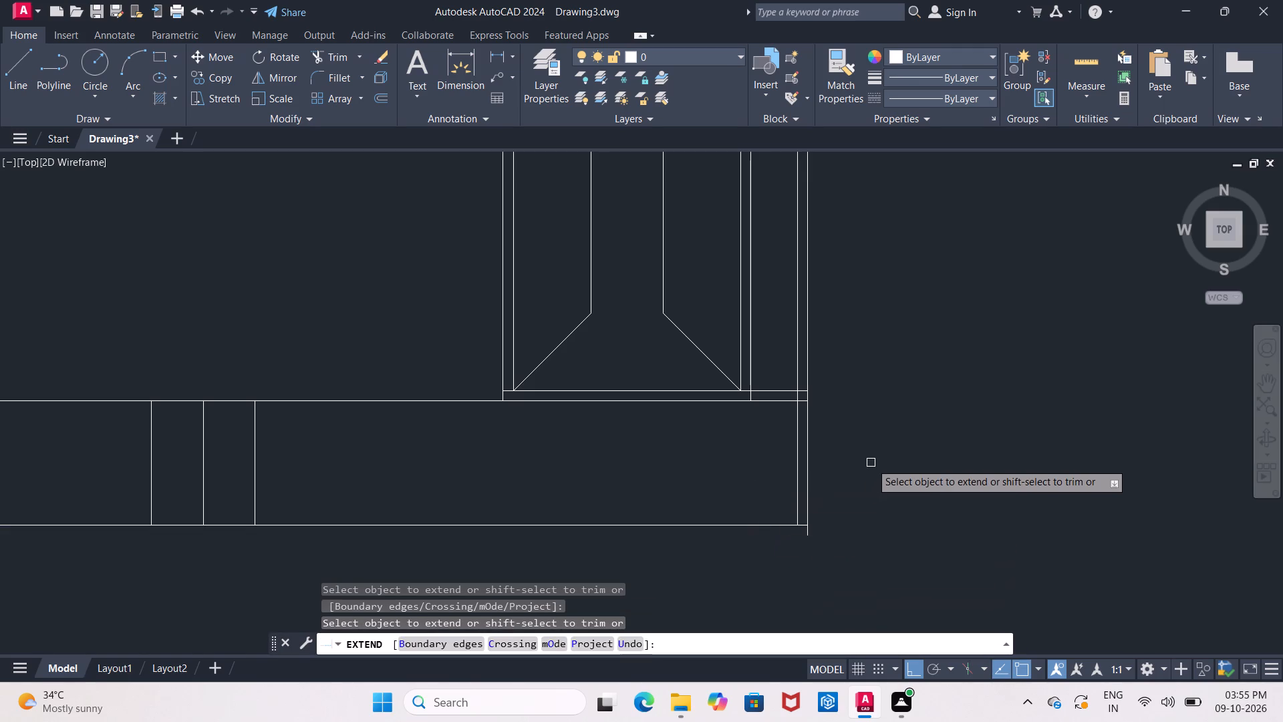
key(Escape)
Trim the outer right line's stub below the base's bottom line.
text(TR)
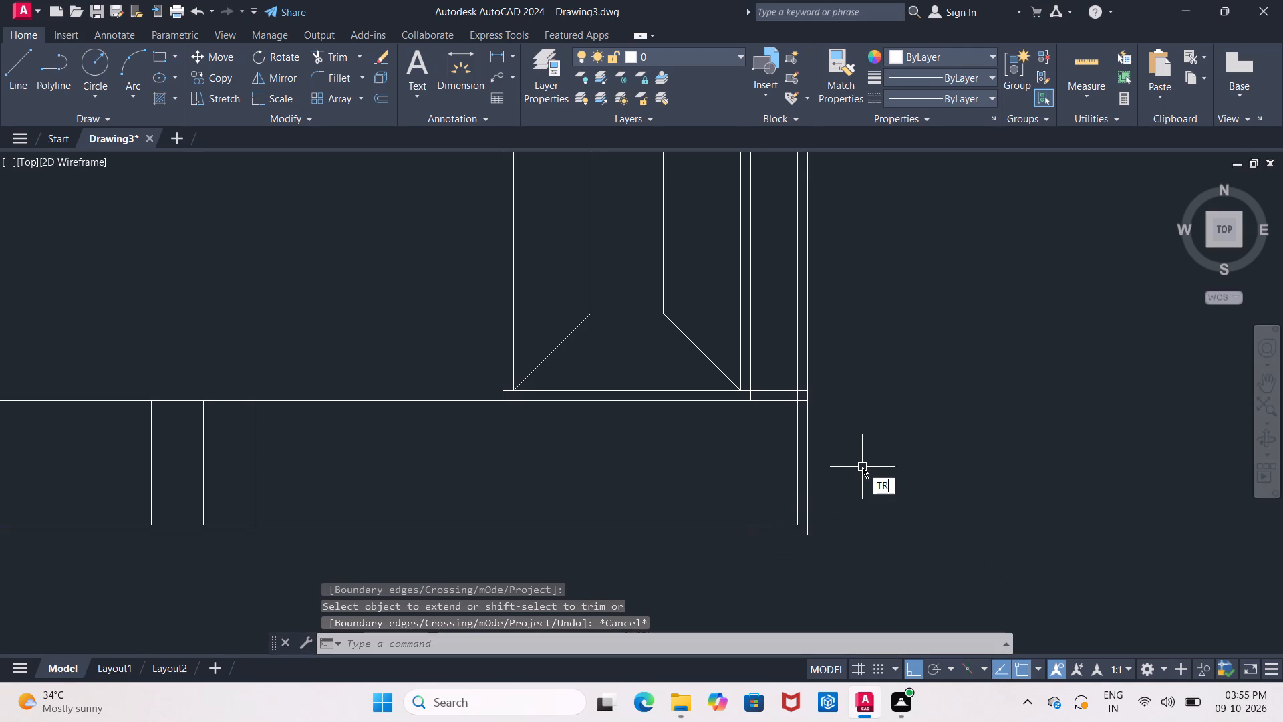
key(Return)
key(Return)
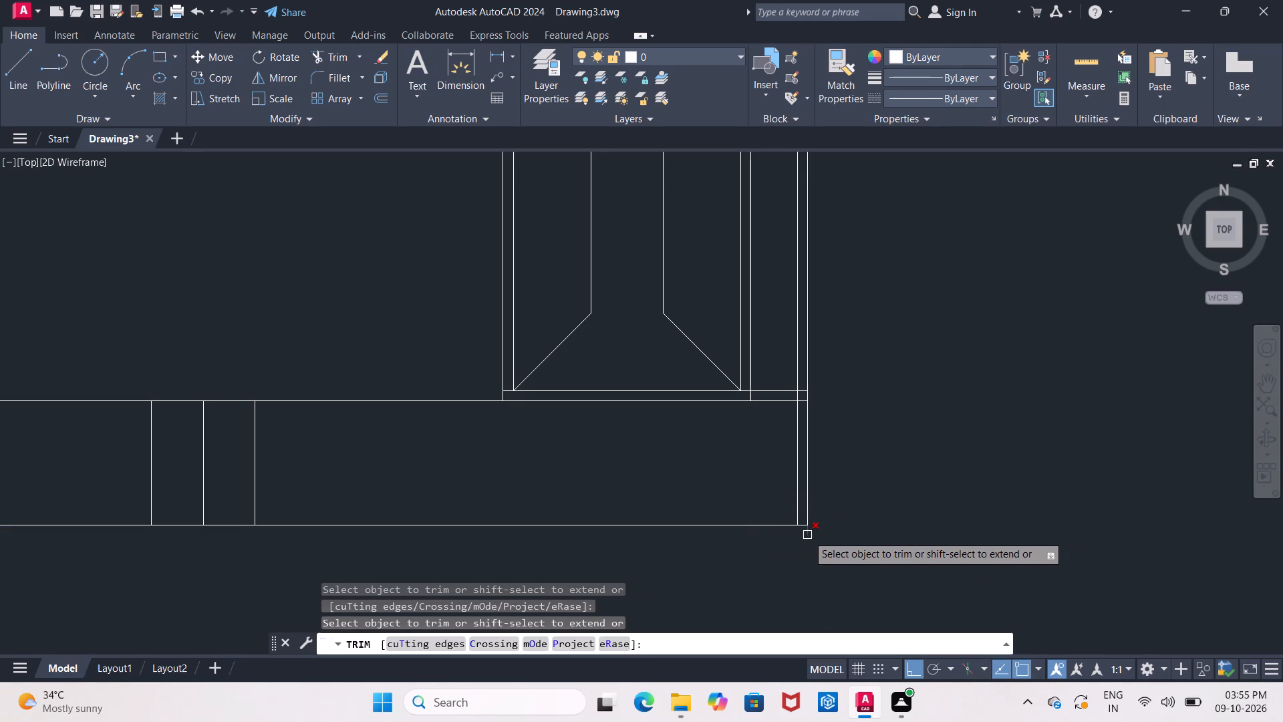
click(807, 535)
middle_drag(832, 482, 921, 515)
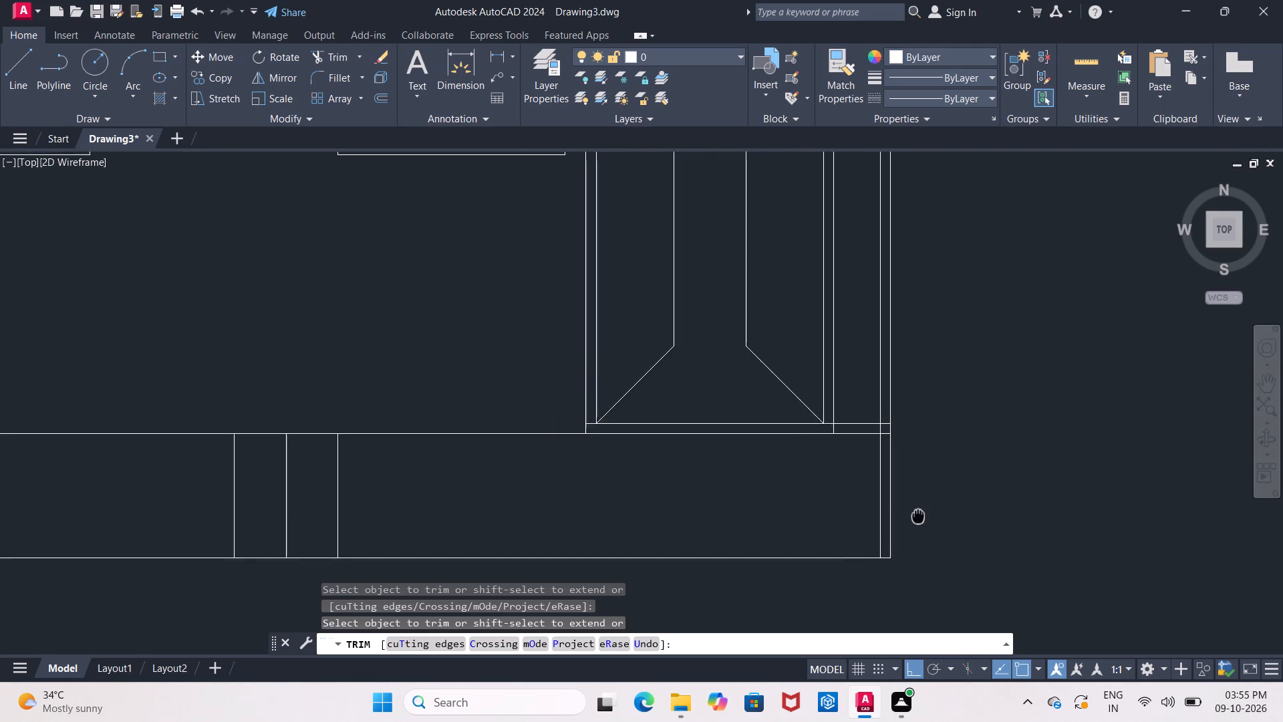
middle_drag(921, 515, 924, 513)
scroll(932, 511, down, 1)
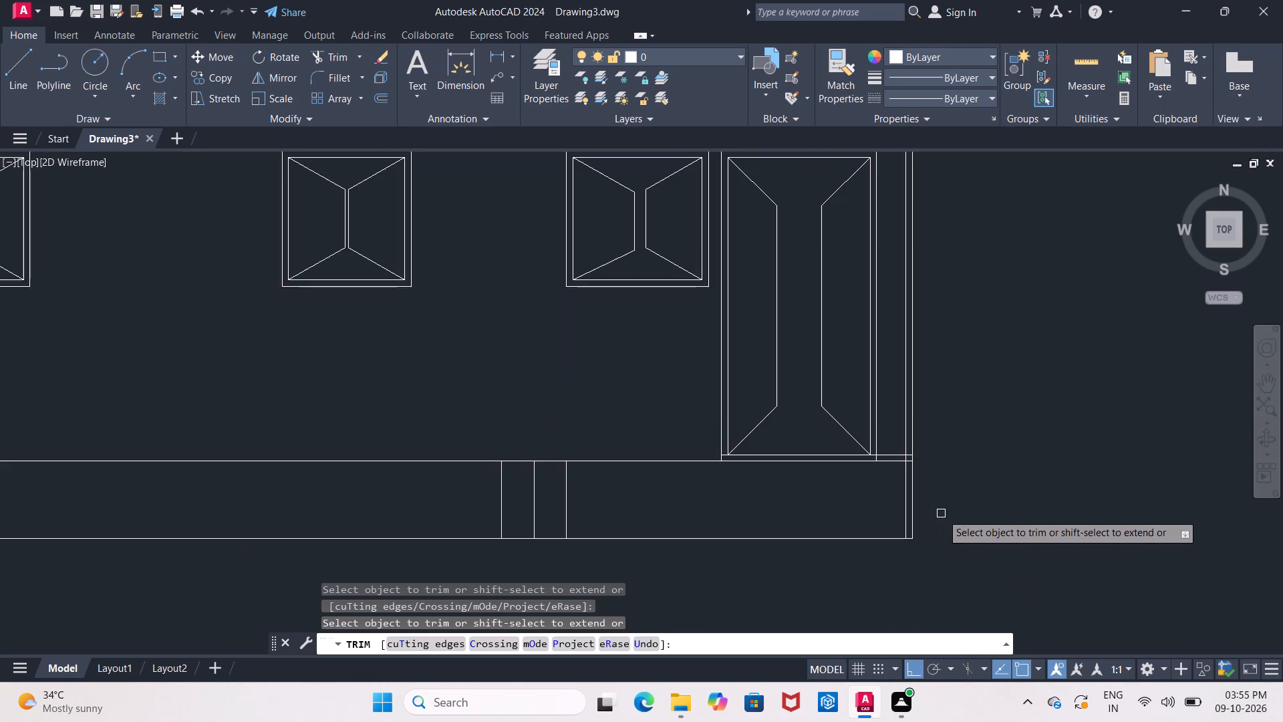
scroll(948, 513, down, 1)
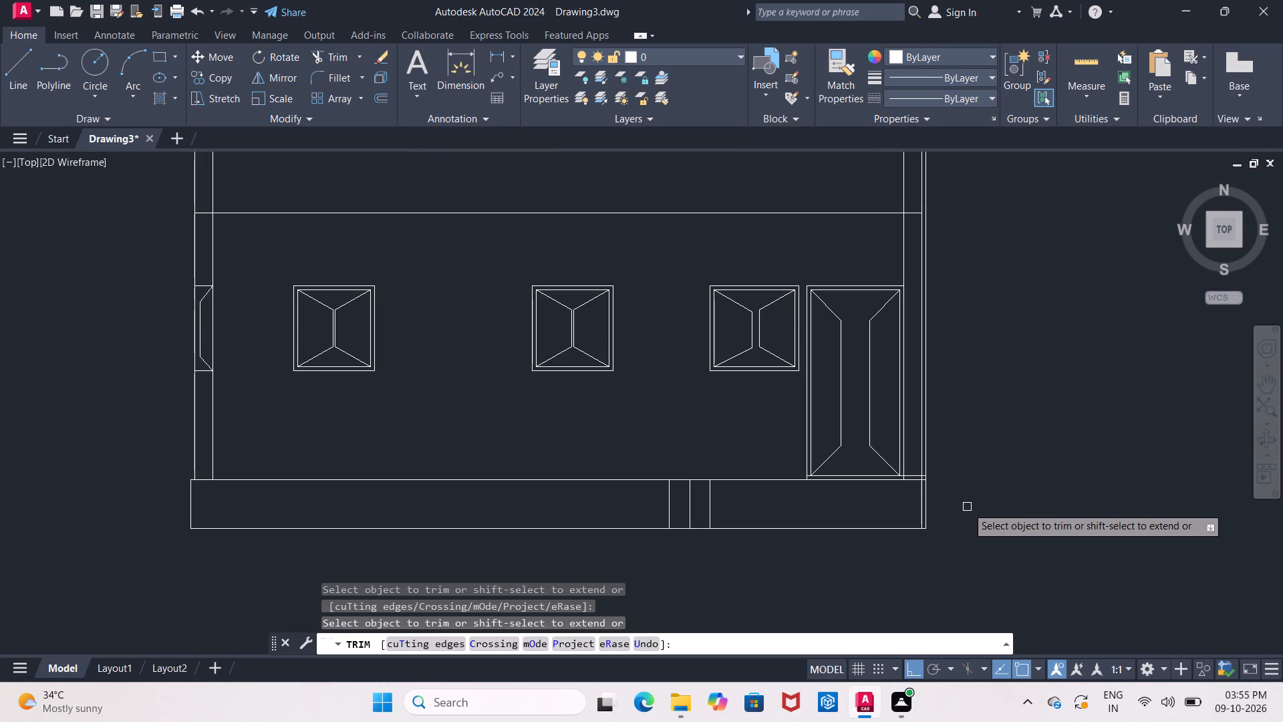
scroll(966, 505, up, 3)
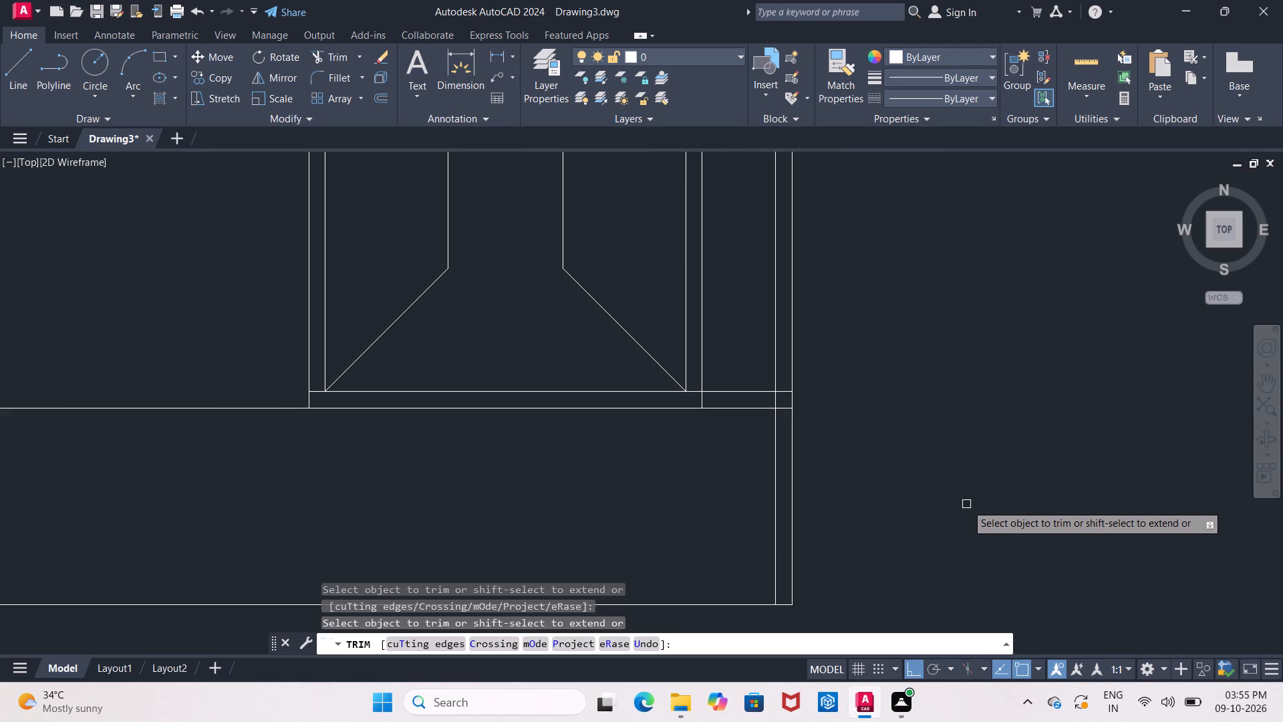
Trim the door's bottom frame line where it runs past the door frame to the outer right line.
click(750, 391)
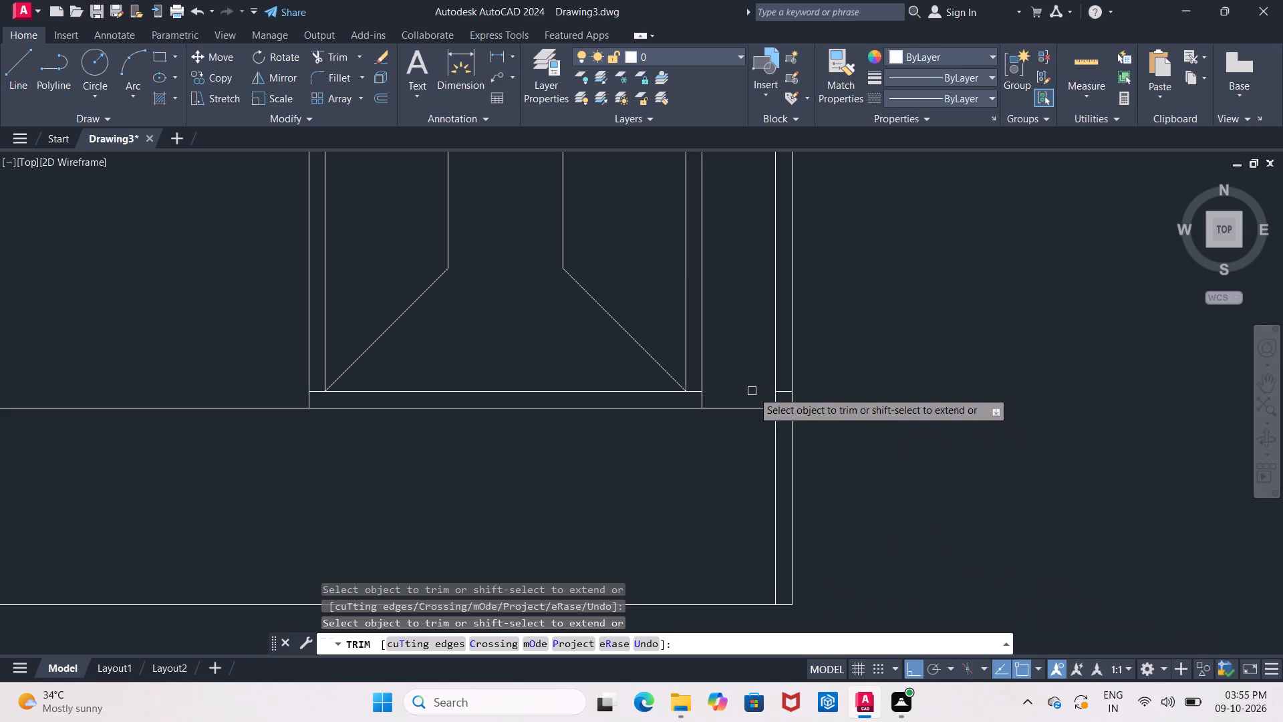
scroll(753, 390, up, 1)
middle_drag(753, 389, 734, 390)
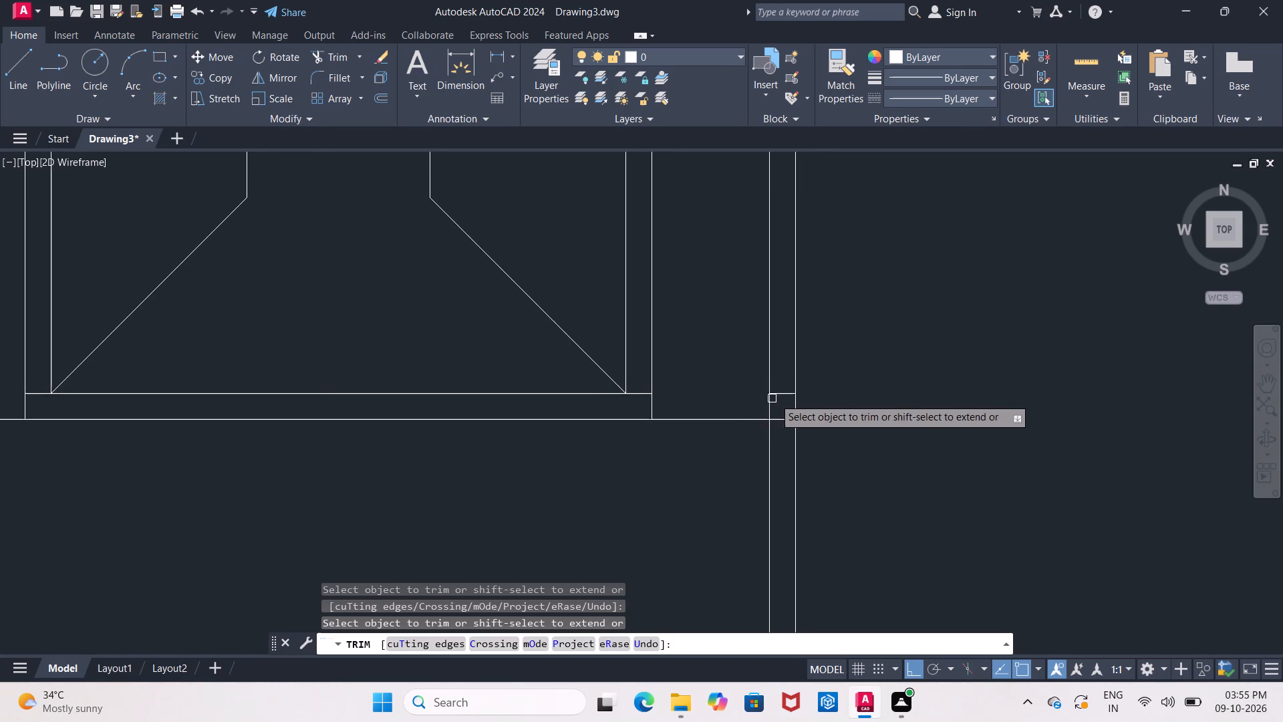
click(780, 391)
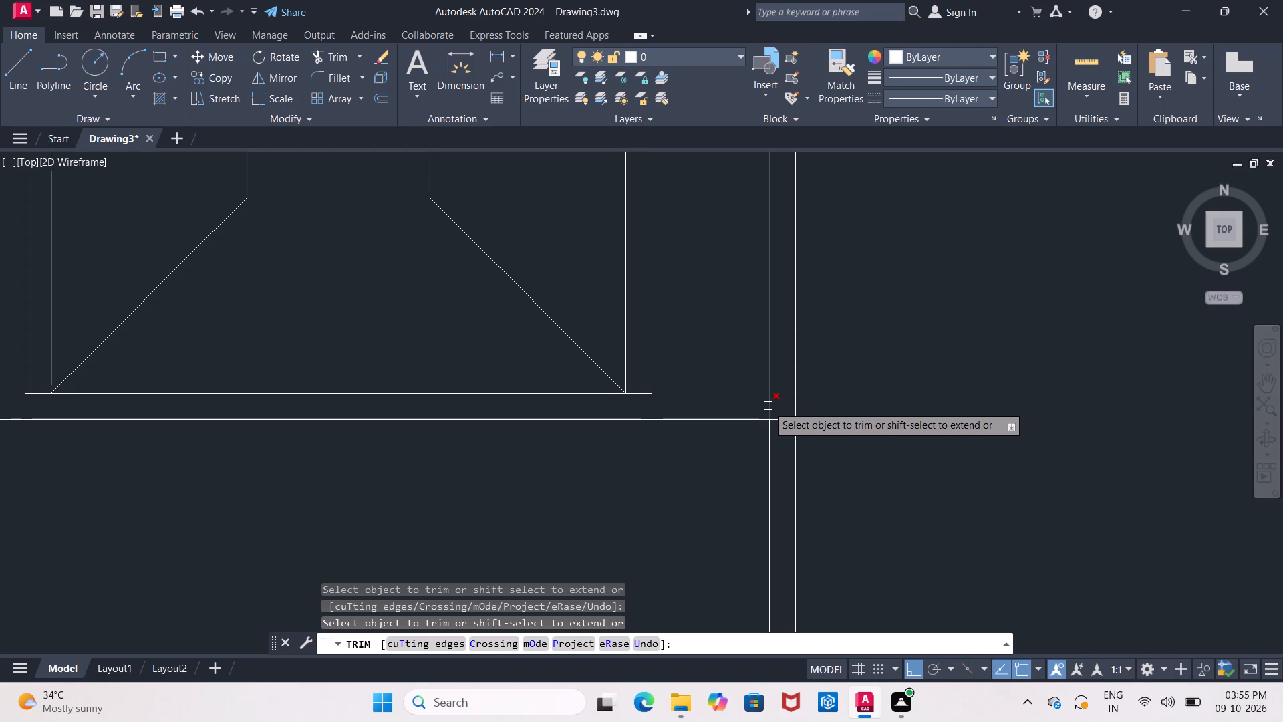
Trim the outer right line above the floor line and the right wall line below the floor line.
scroll(768, 406, down, 3)
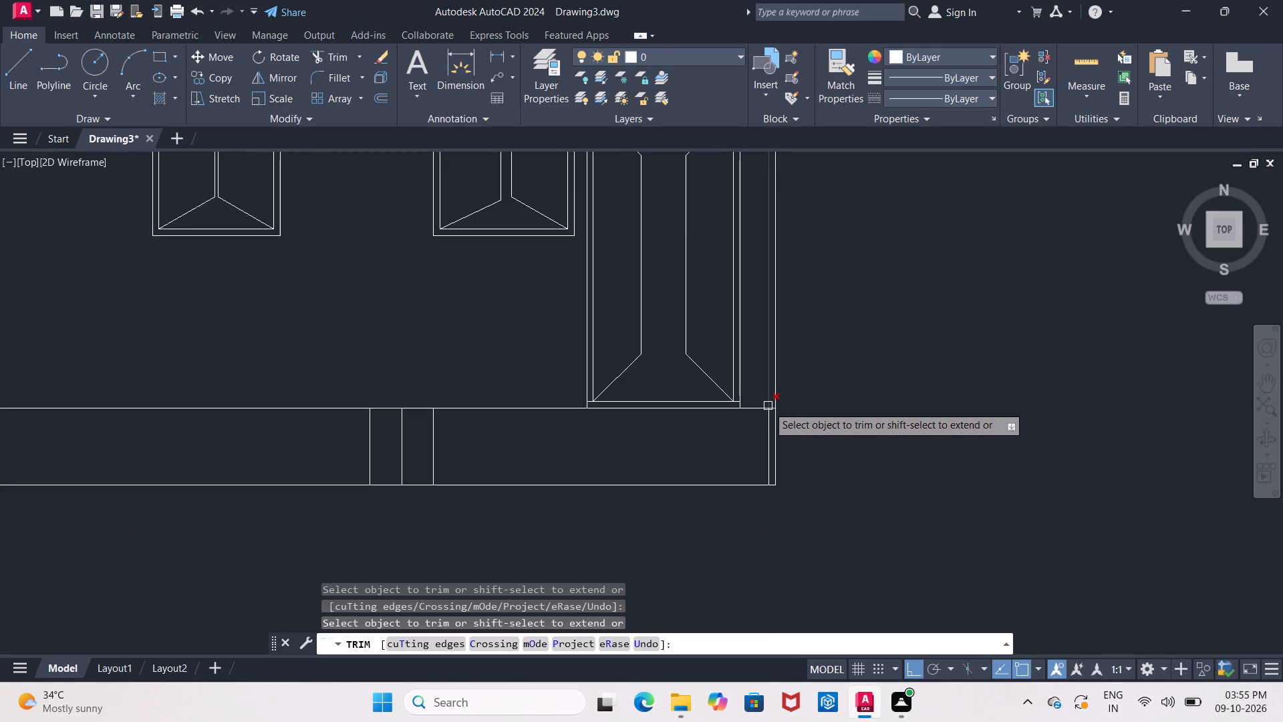
scroll(768, 406, up, 1)
scroll(768, 406, down, 3)
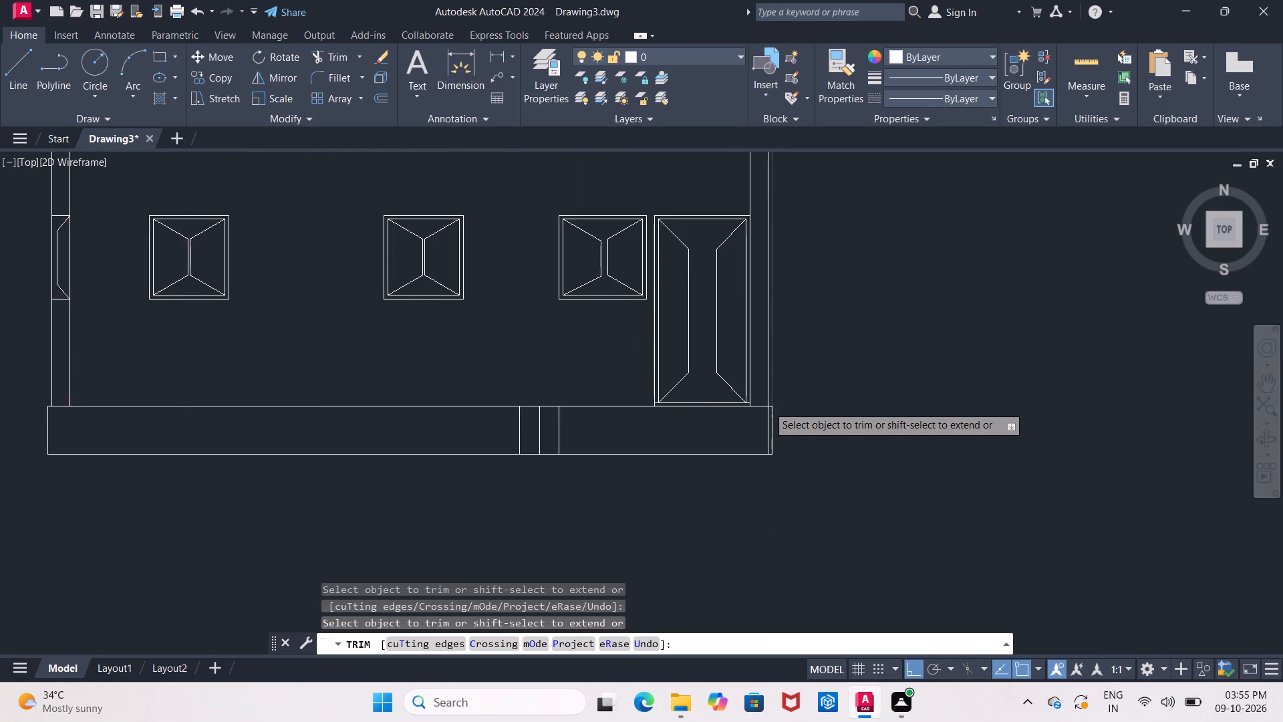
scroll(769, 406, up, 1)
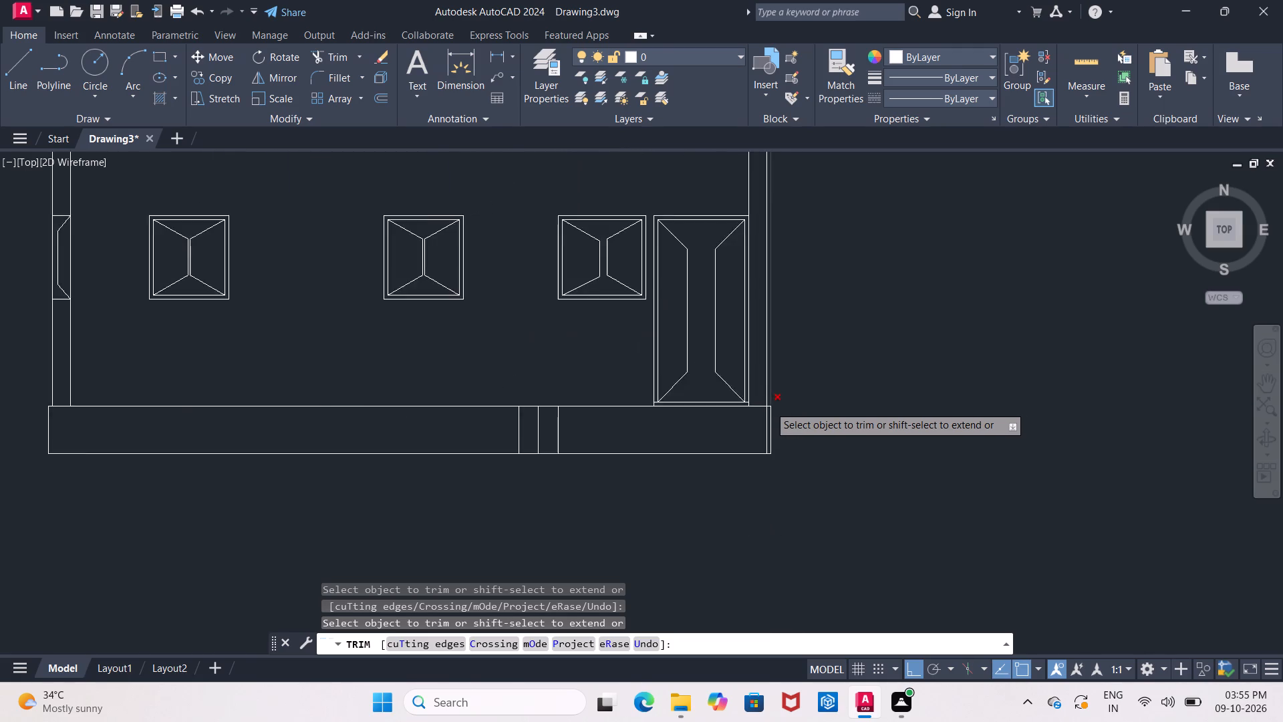
scroll(769, 406, up, 1)
click(774, 402)
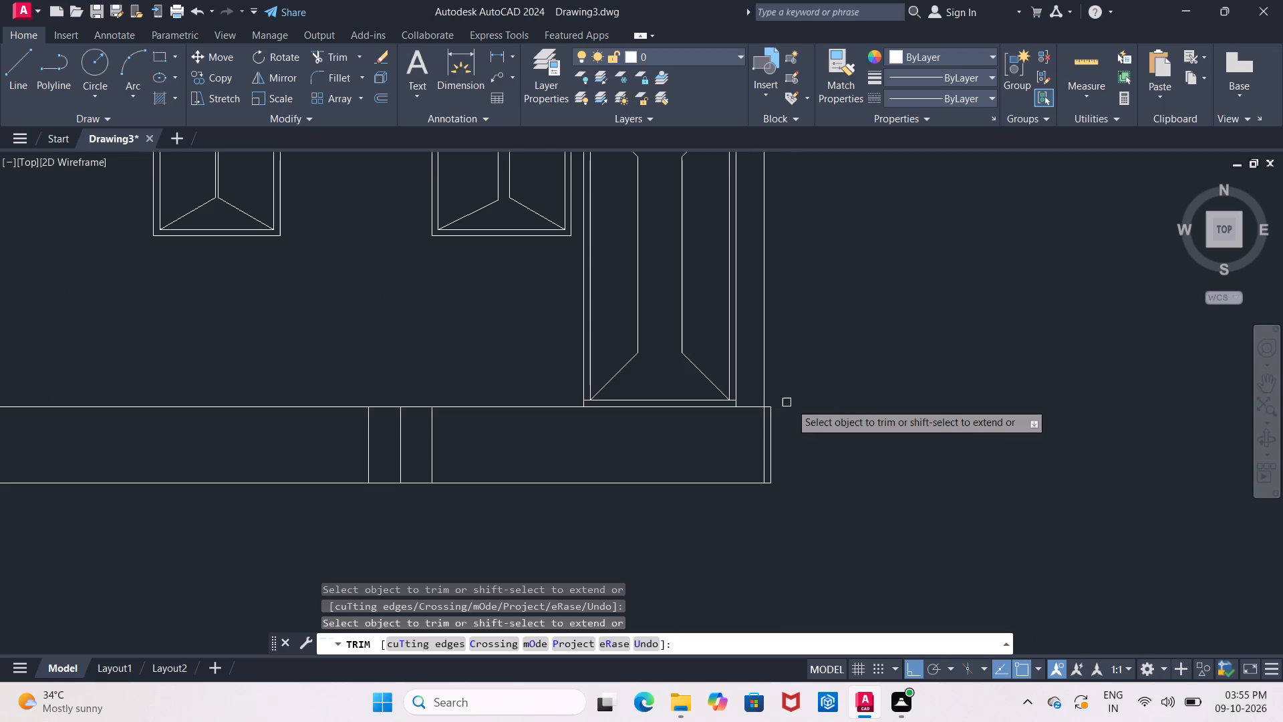
scroll(824, 414, down, 2)
scroll(835, 428, up, 1)
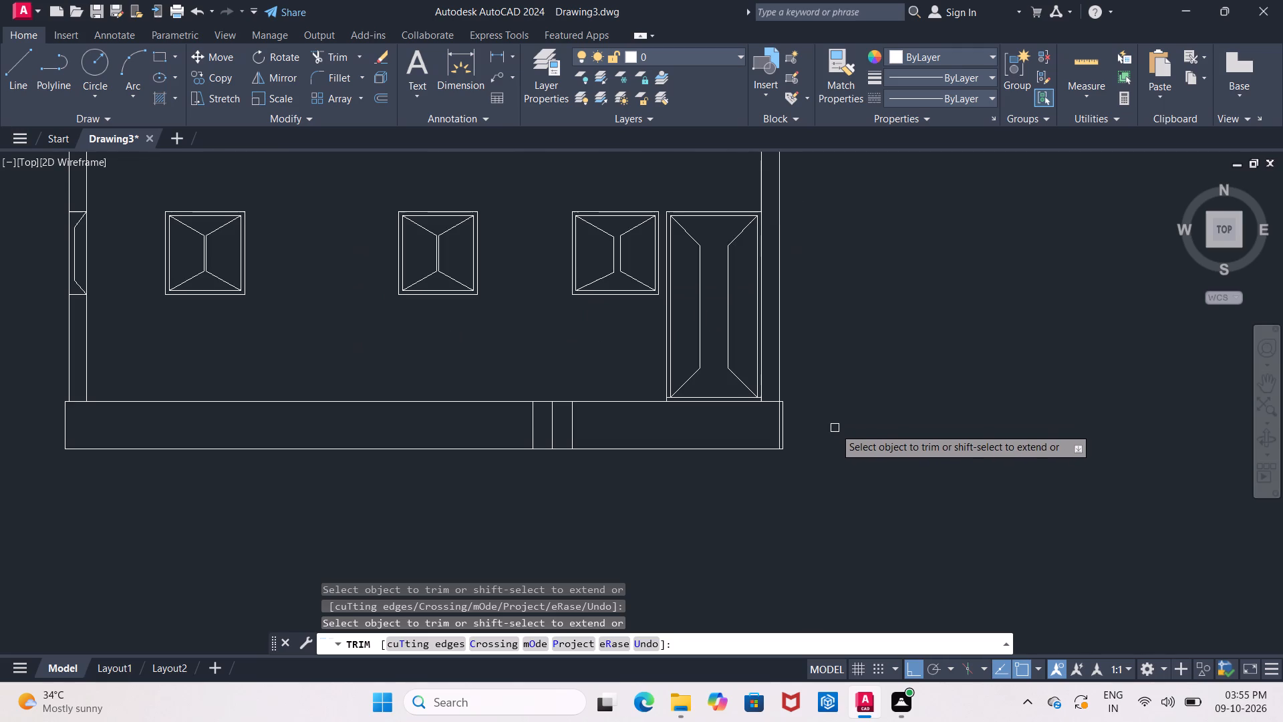
scroll(800, 436, up, 2)
click(741, 424)
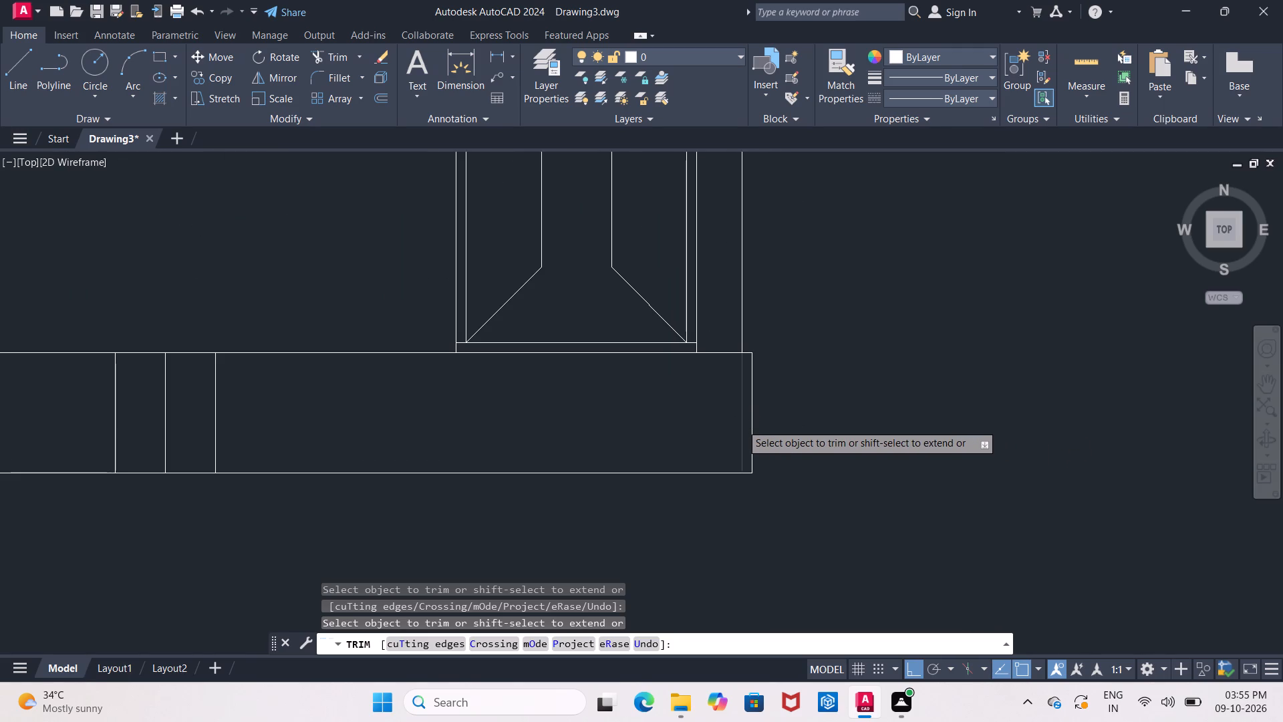
scroll(741, 424, down, 3)
middle_drag(792, 426, 909, 426)
scroll(803, 463, up, 1)
middle_drag(803, 463, 786, 564)
scroll(769, 551, down, 1)
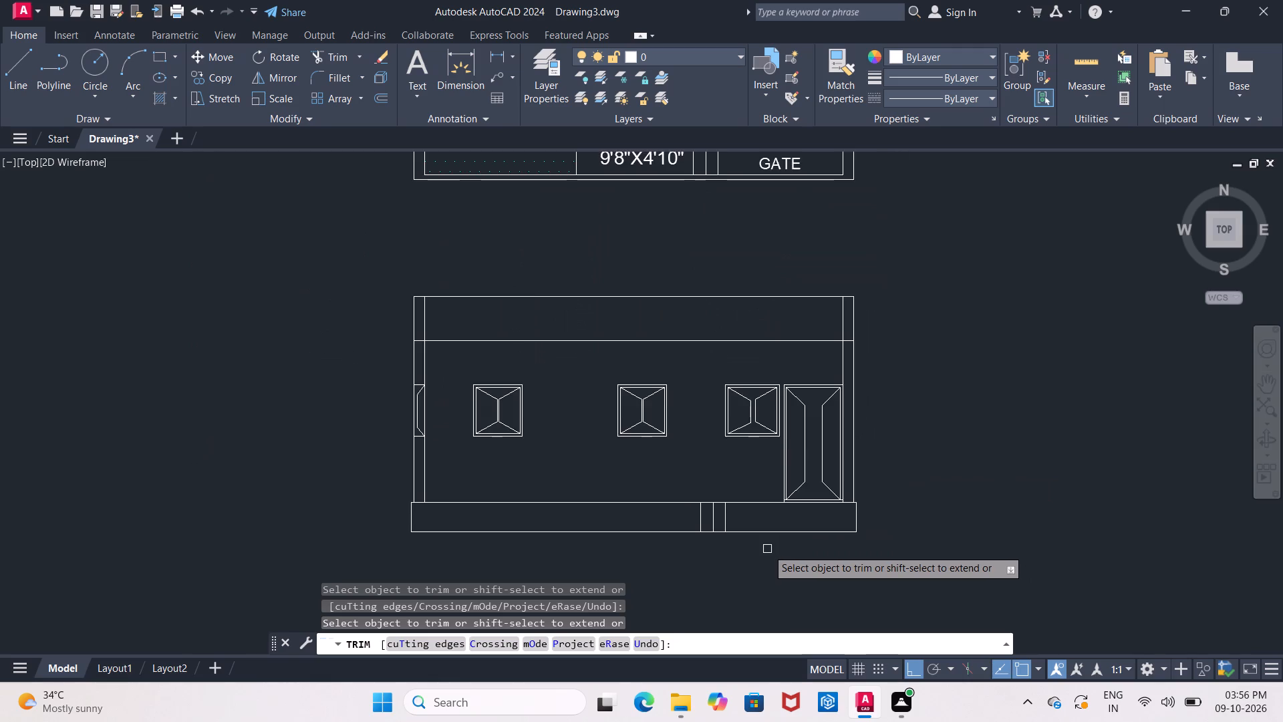
scroll(767, 549, down, 1)
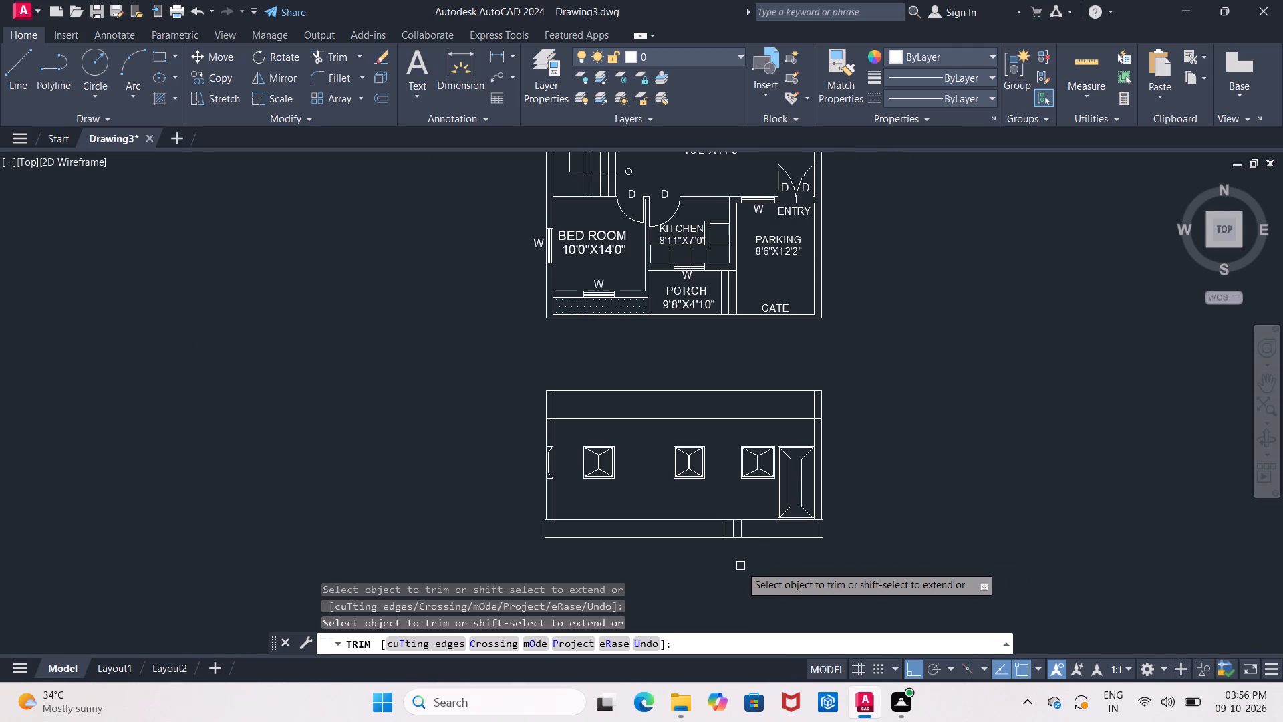
scroll(740, 566, up, 3)
middle_drag(742, 554, 736, 612)
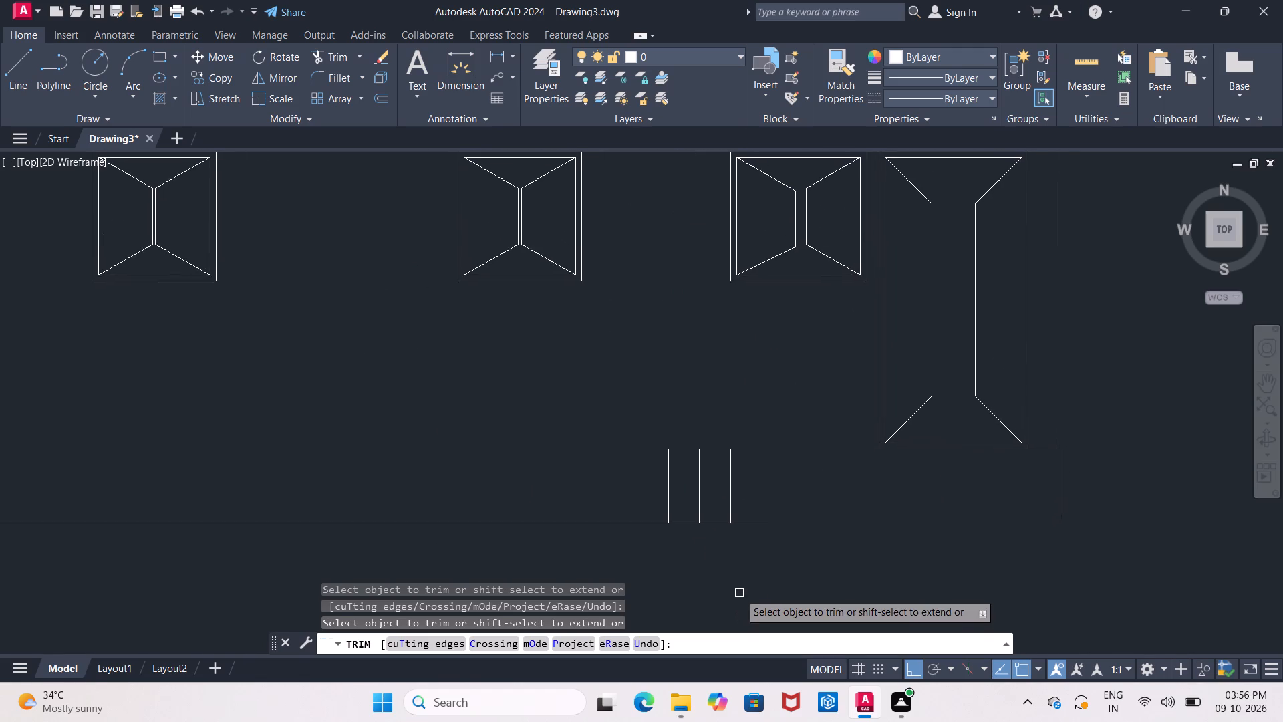
key(Escape)
Offset the base's bottom line upward three times in succession at 6" spacing.
scroll(739, 579, up, 1)
middle_drag(739, 574, 728, 548)
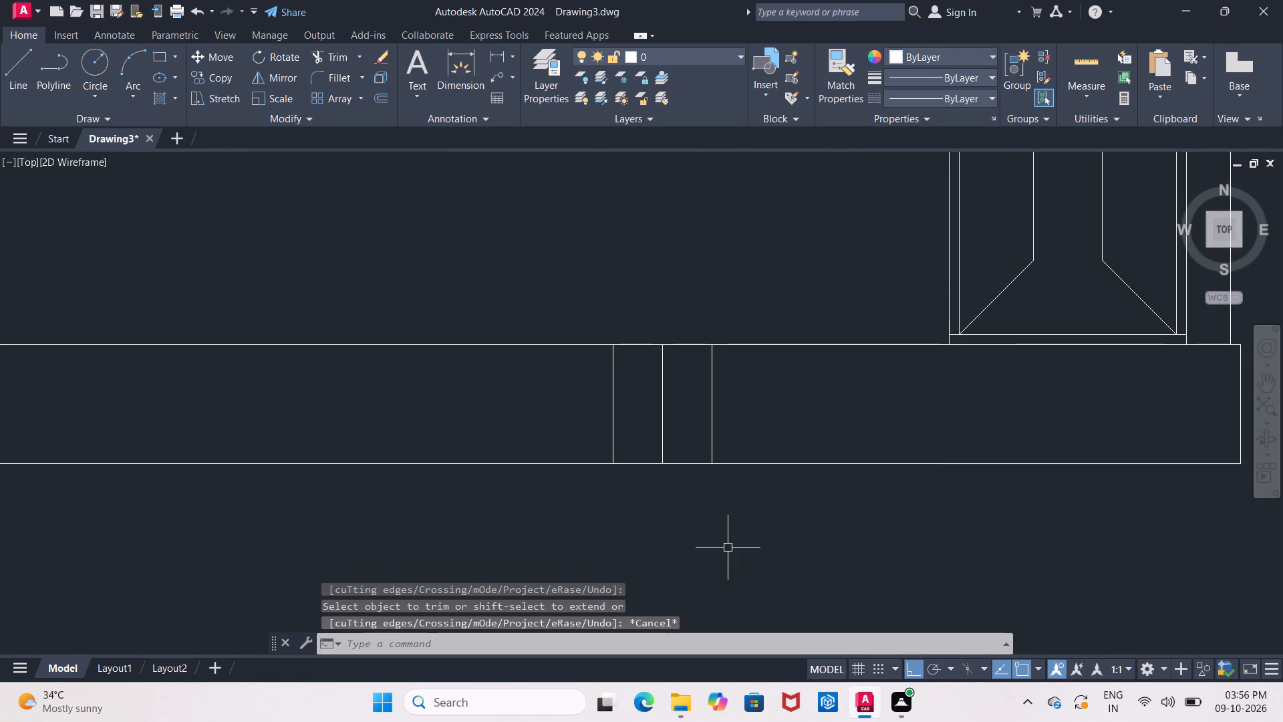
key(Escape)
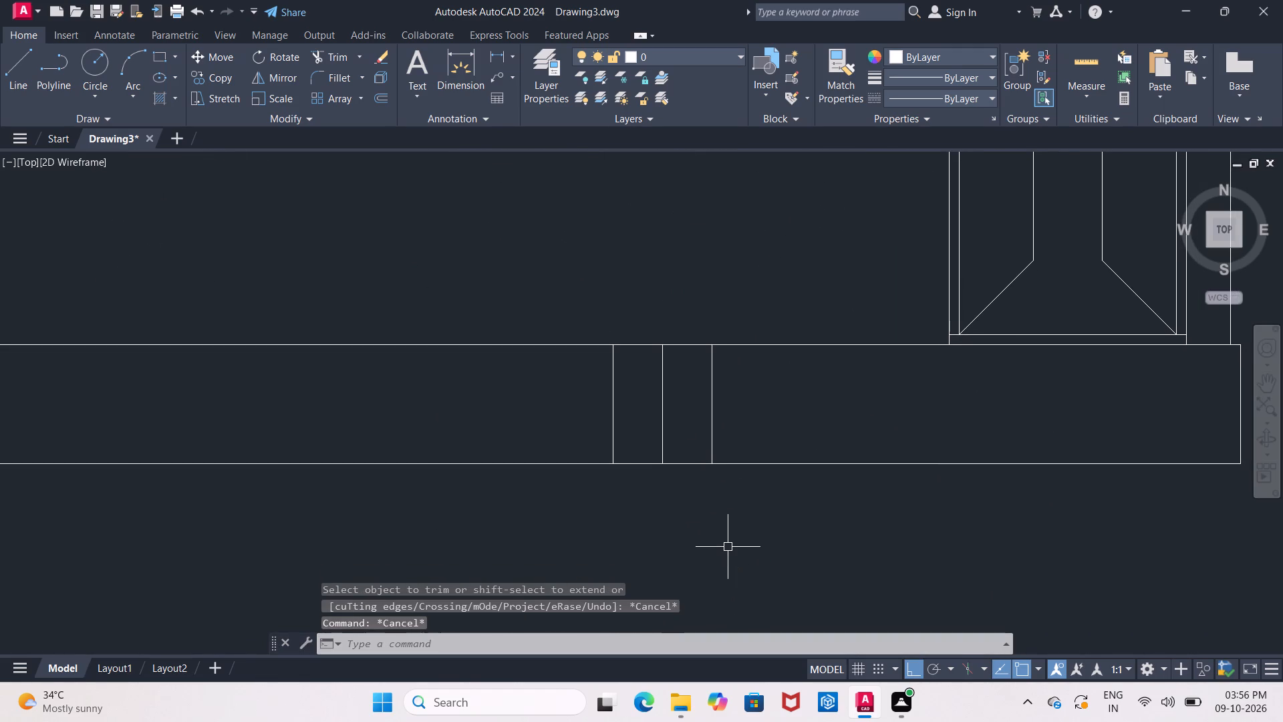
scroll(728, 547, up, 2)
middle_drag(727, 544, 765, 658)
scroll(763, 664, down, 1)
scroll(759, 588, down, 2)
middle_drag(759, 588, 753, 596)
key(Escape)
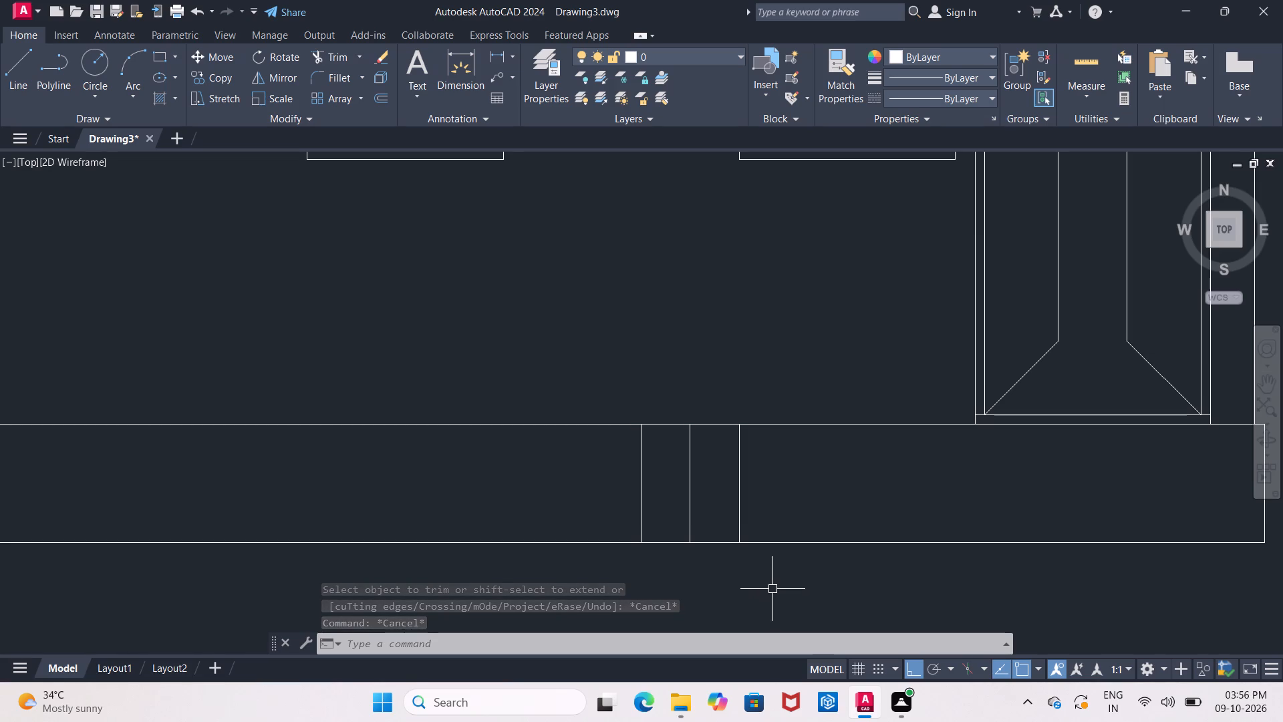
key(o)
key(Return)
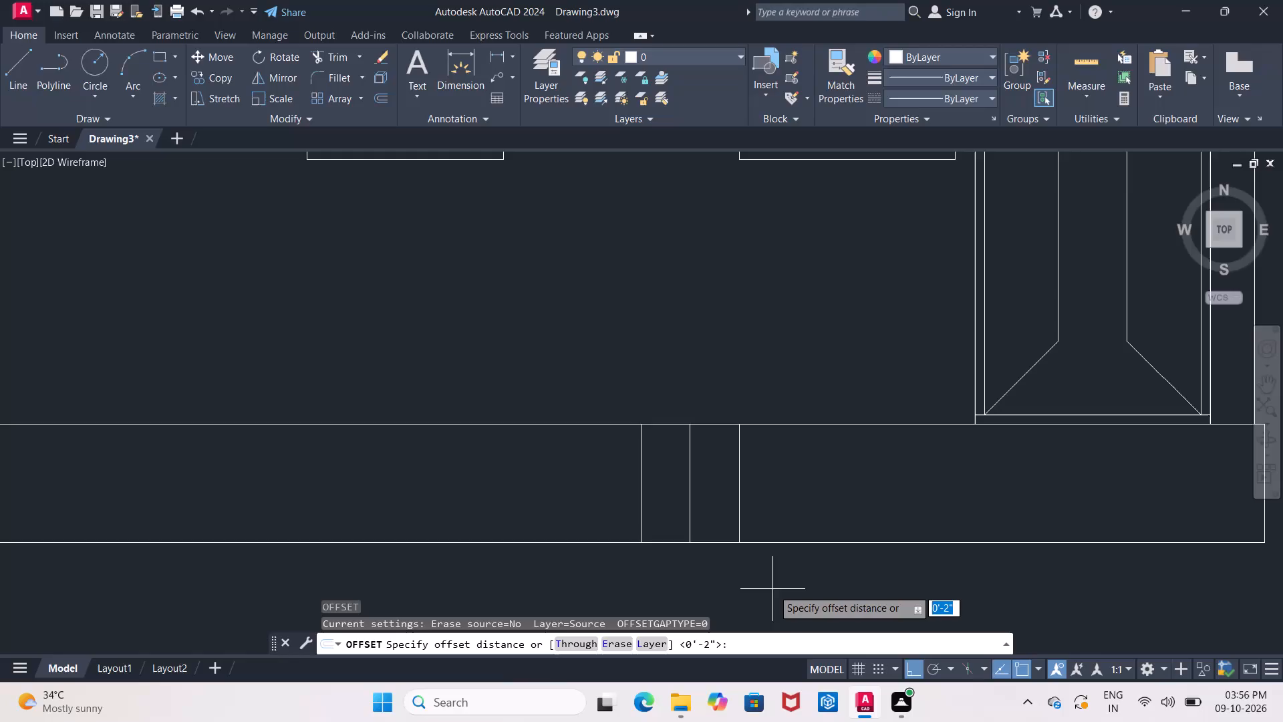
key(6)
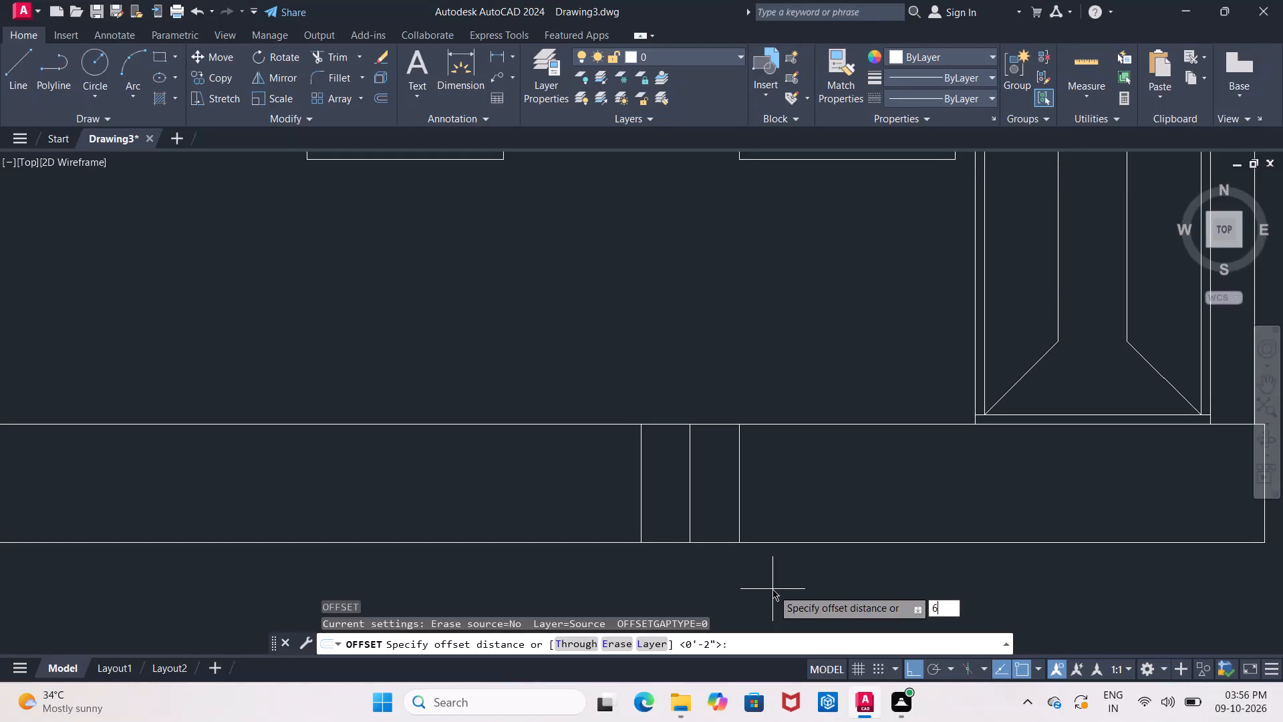
key(shift+quotedbl)
key(Return)
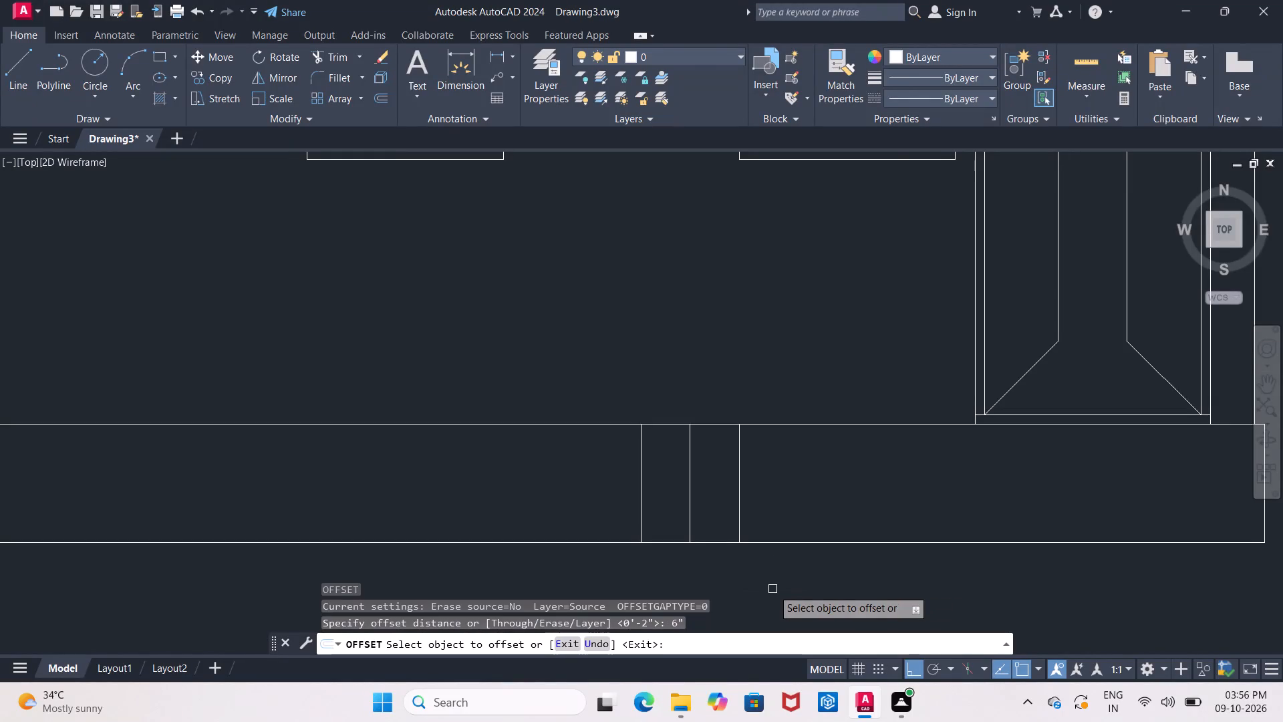
click(712, 545)
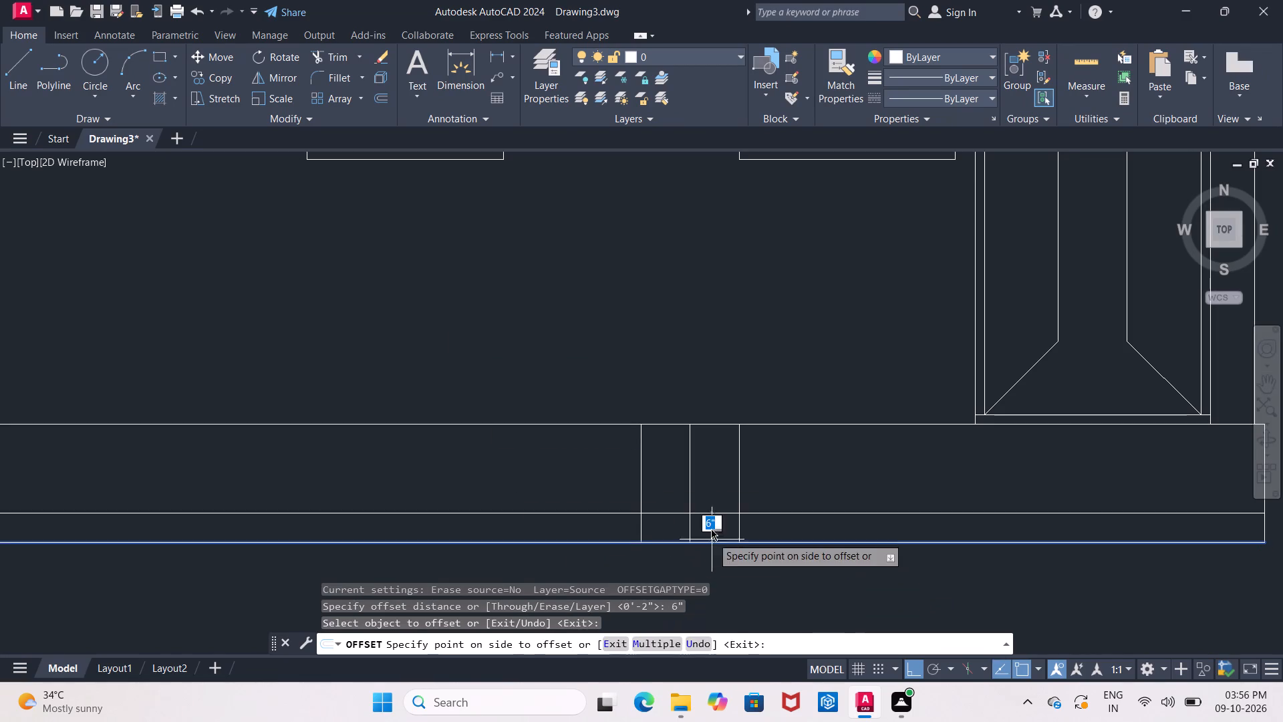
click(711, 499)
click(710, 511)
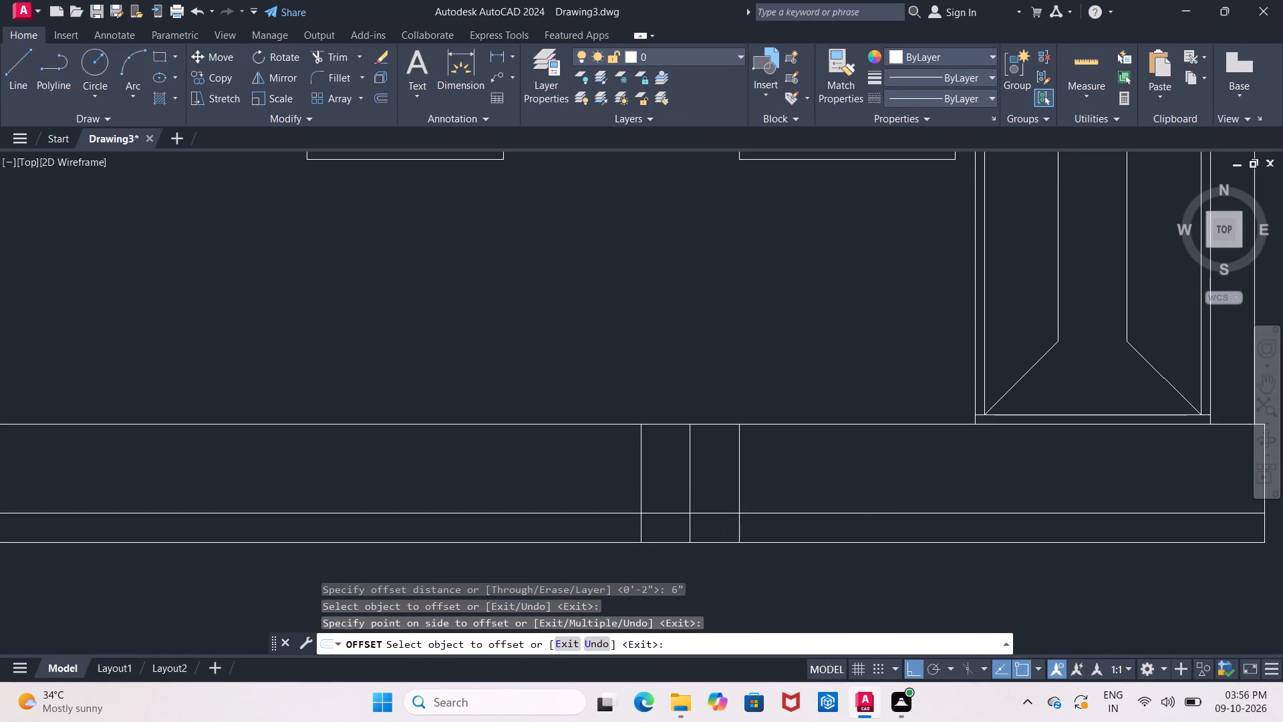
click(708, 466)
click(708, 481)
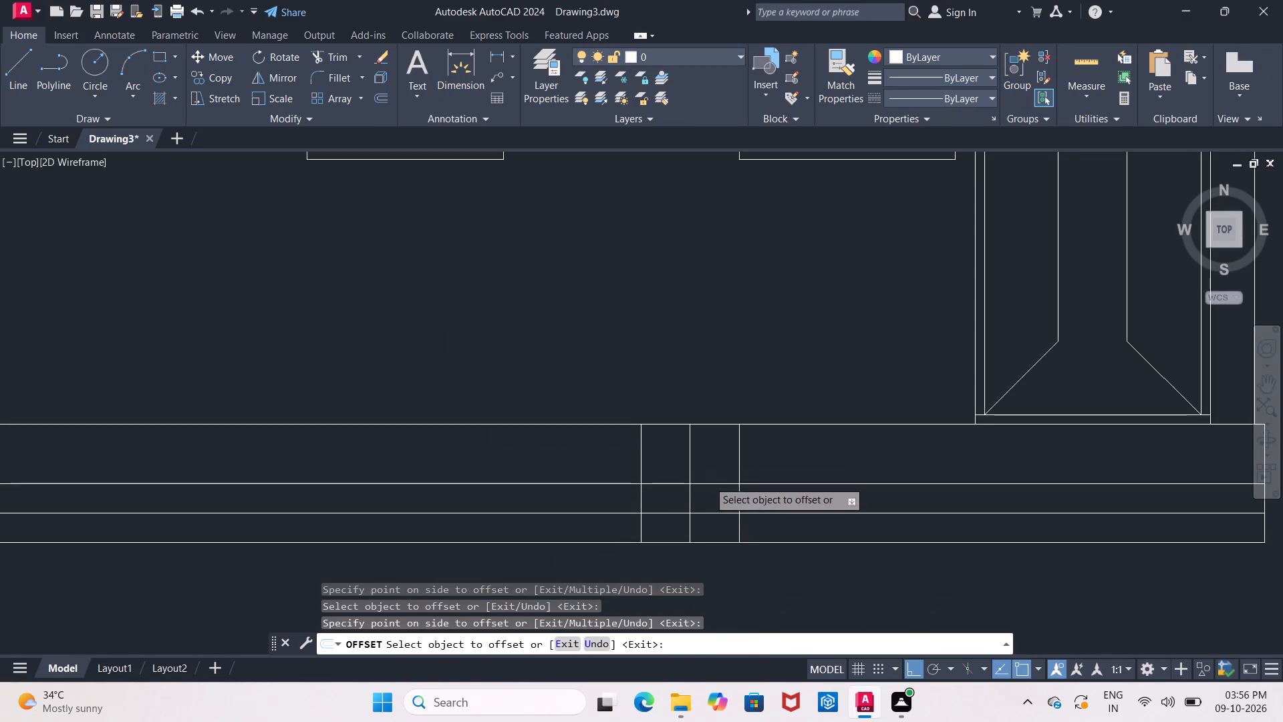
click(709, 448)
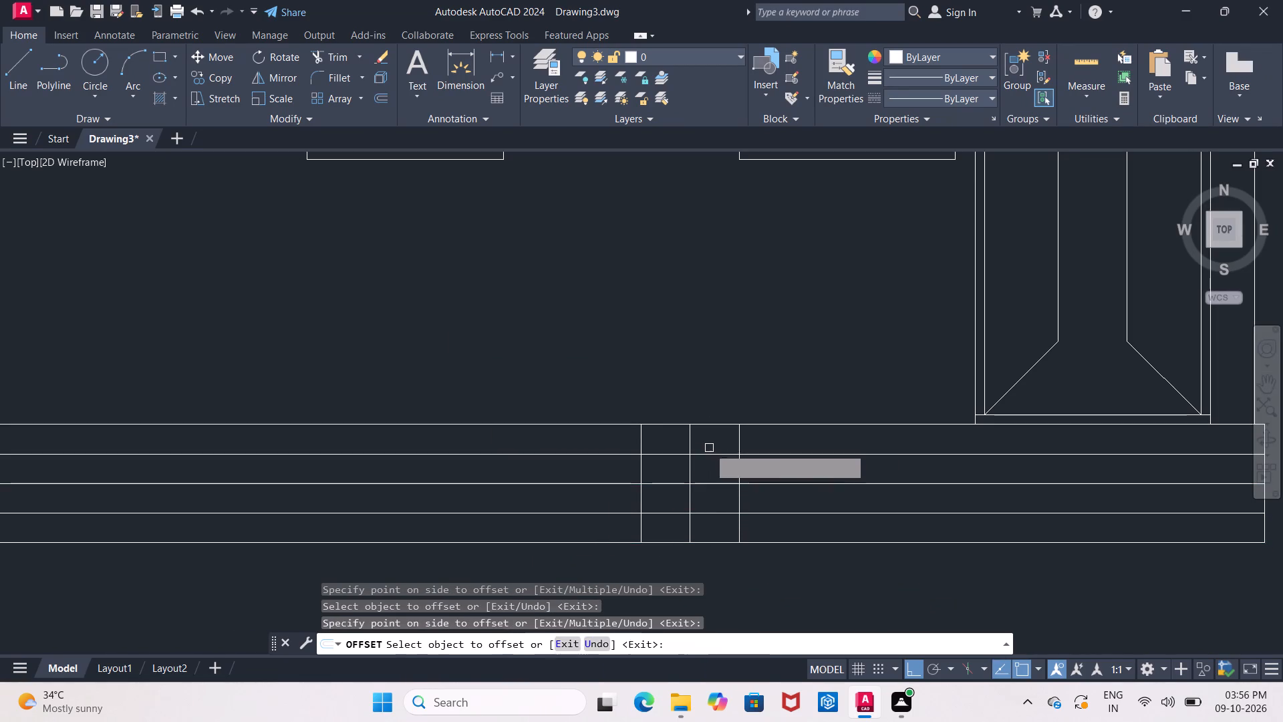
key(Escape)
Trim the rightmost of the base's three short vertical lines between the first and second offset lines above the bottom.
key(t)
key(r)
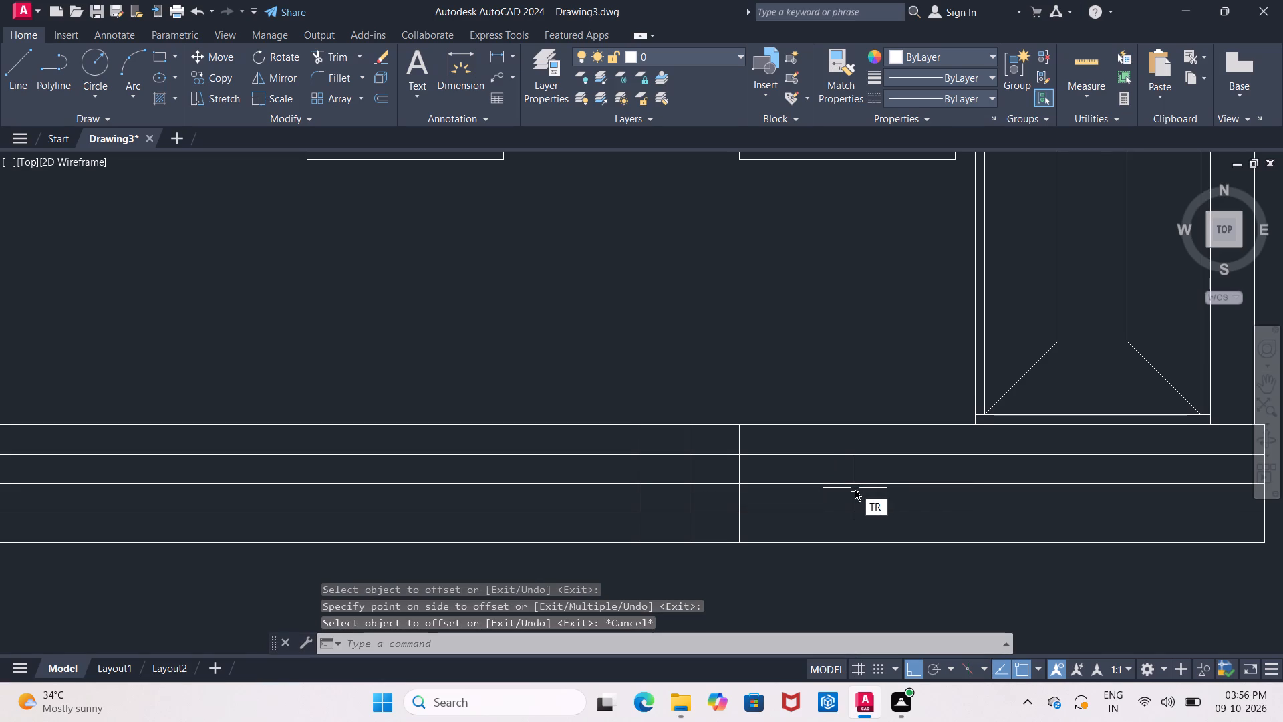
key(Return)
key(Return)
scroll(759, 527, up, 1)
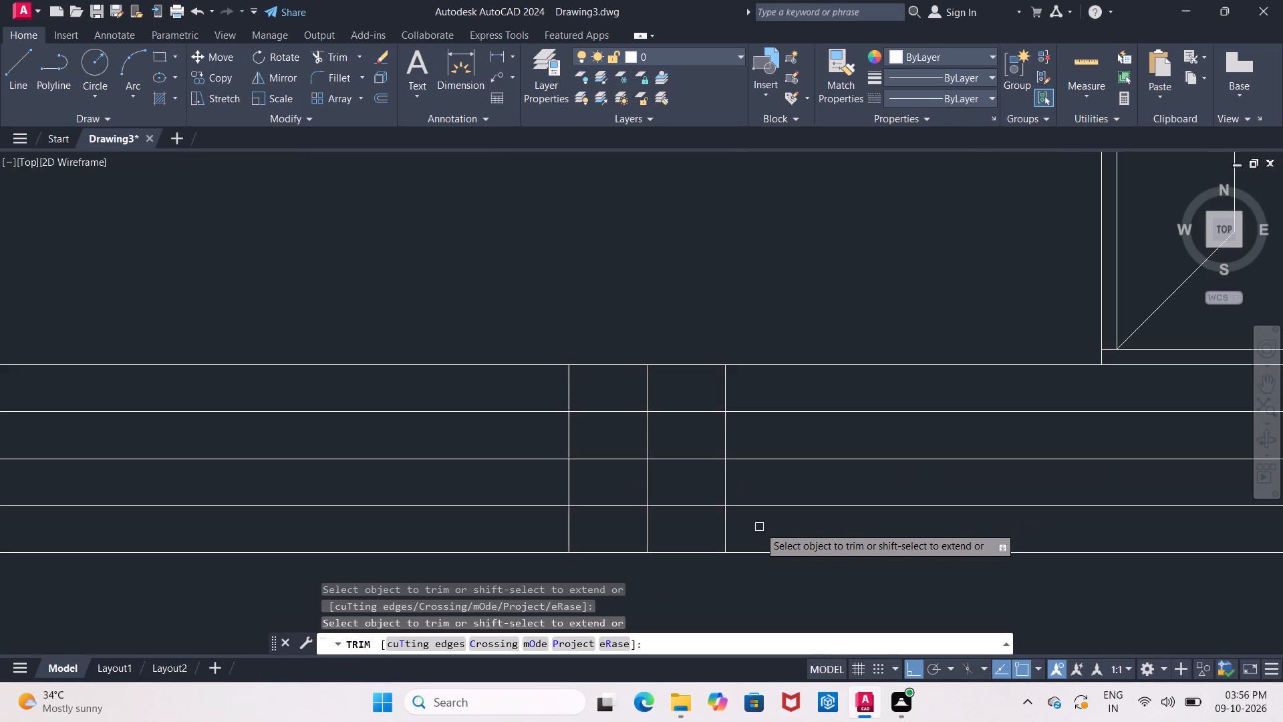
scroll(759, 530, up, 1)
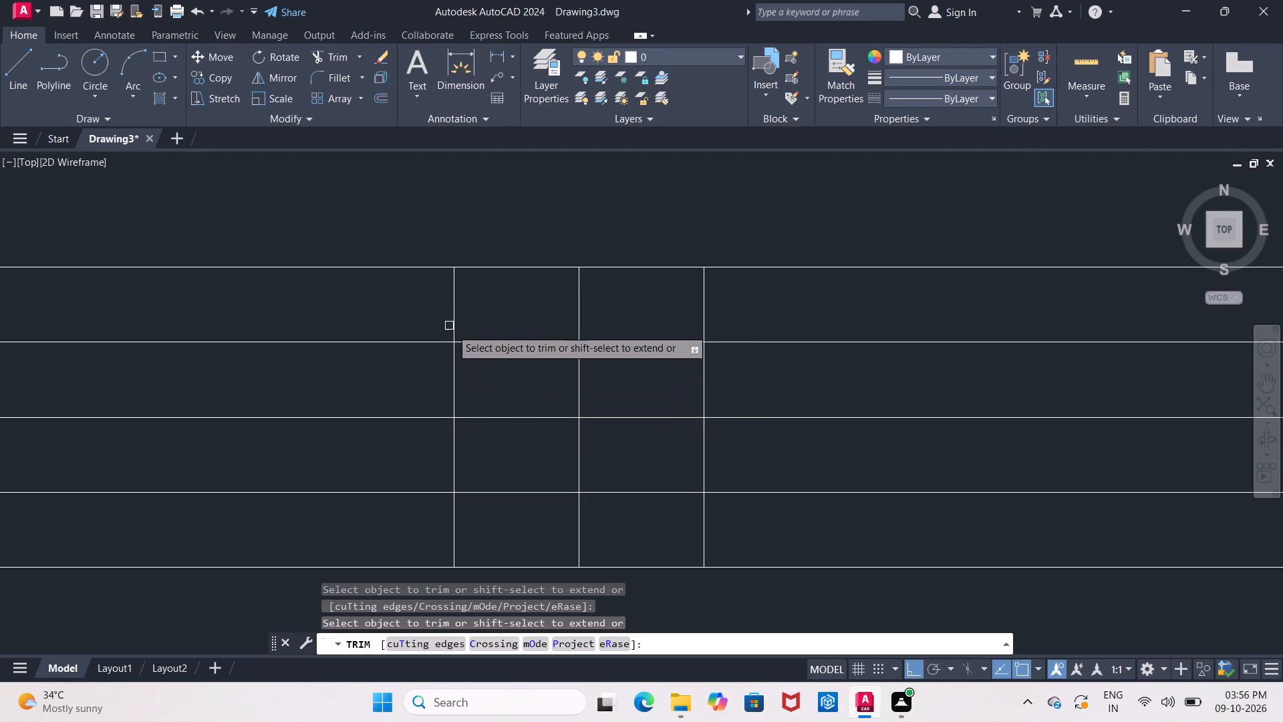
scroll(521, 348, down, 2)
middle_drag(613, 384, 619, 481)
scroll(619, 482, down, 1)
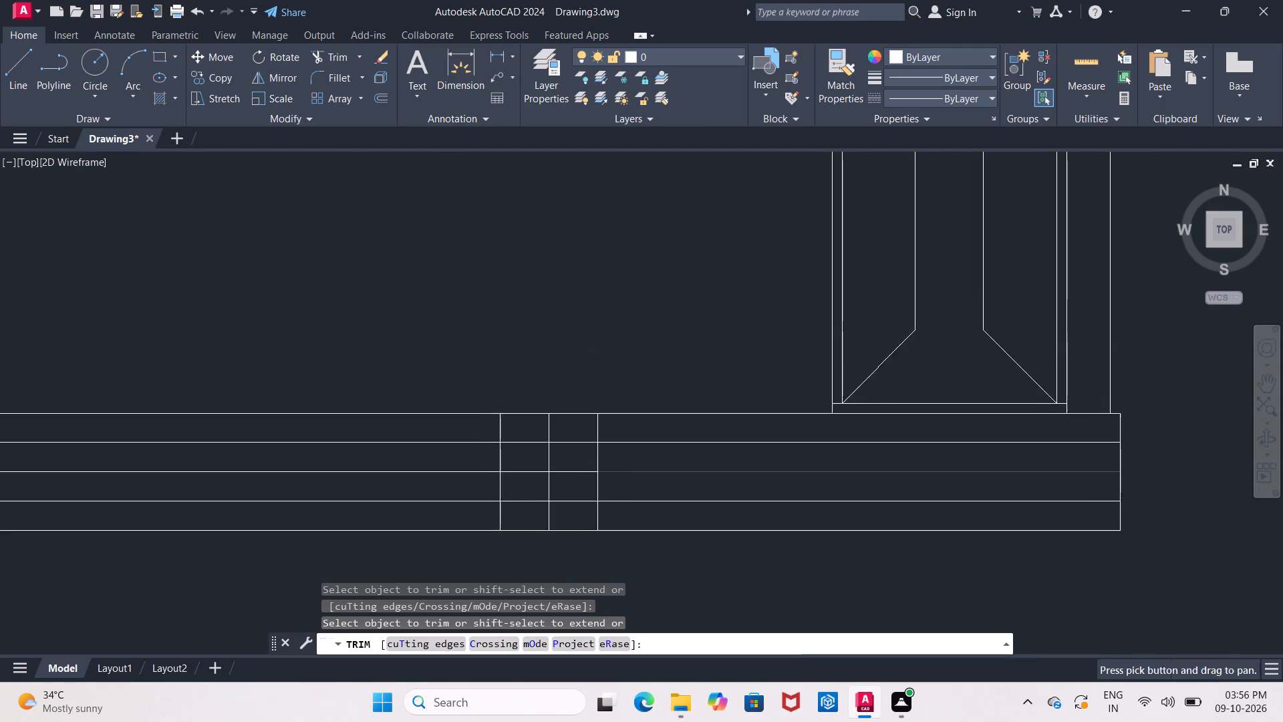
scroll(609, 352, down, 1)
middle_drag(609, 359, 627, 340)
scroll(622, 348, up, 1)
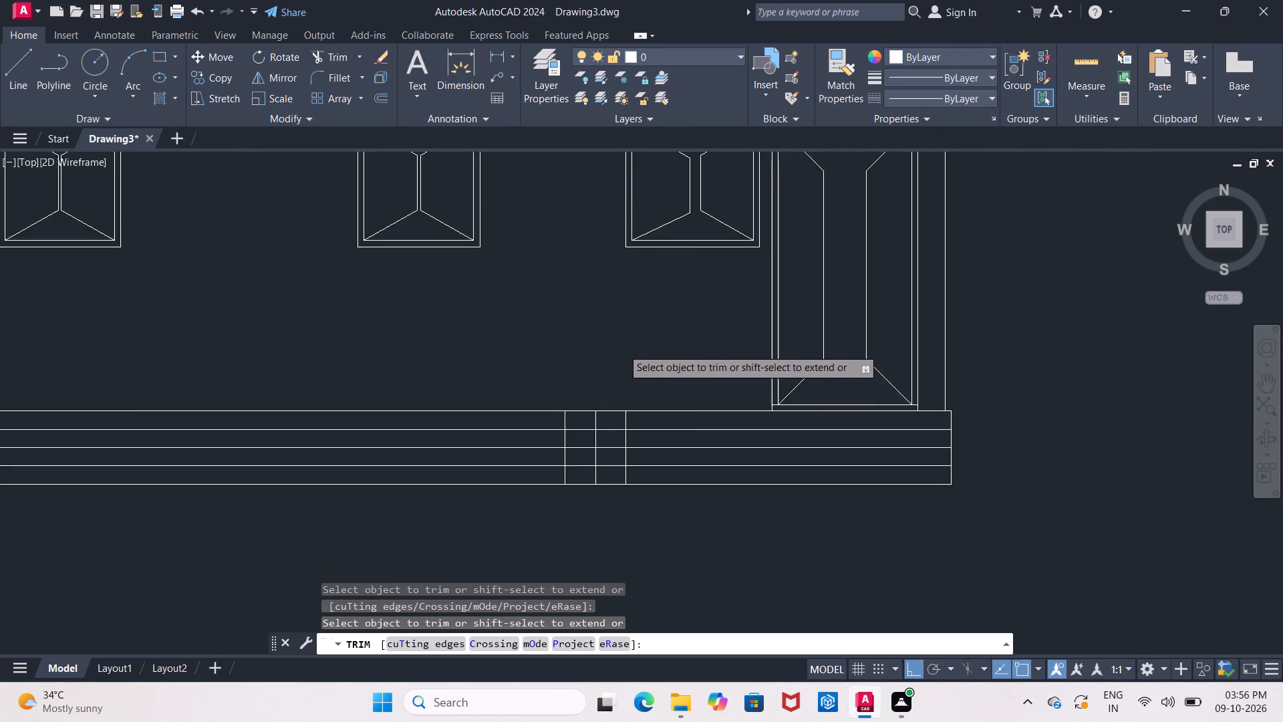
scroll(622, 346, up, 1)
middle_drag(622, 344, 623, 285)
middle_drag(623, 308, 626, 267)
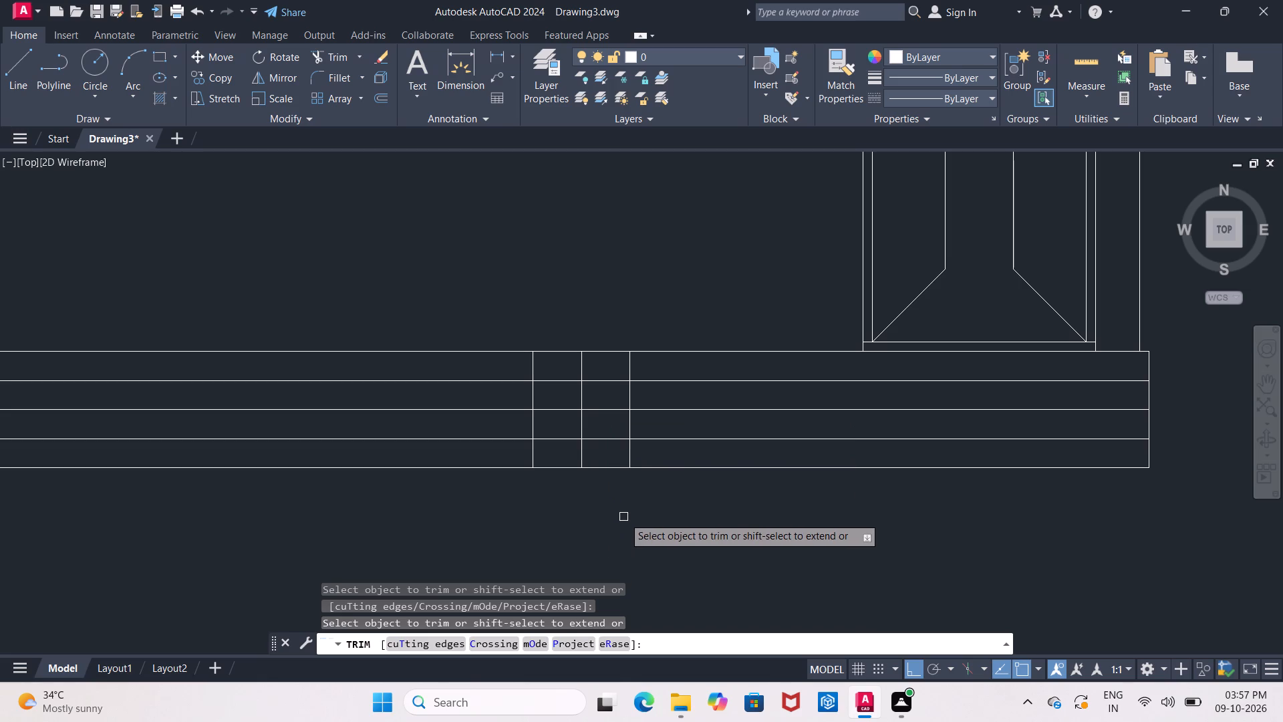
click(630, 425)
scroll(627, 427, up, 3)
click(621, 435)
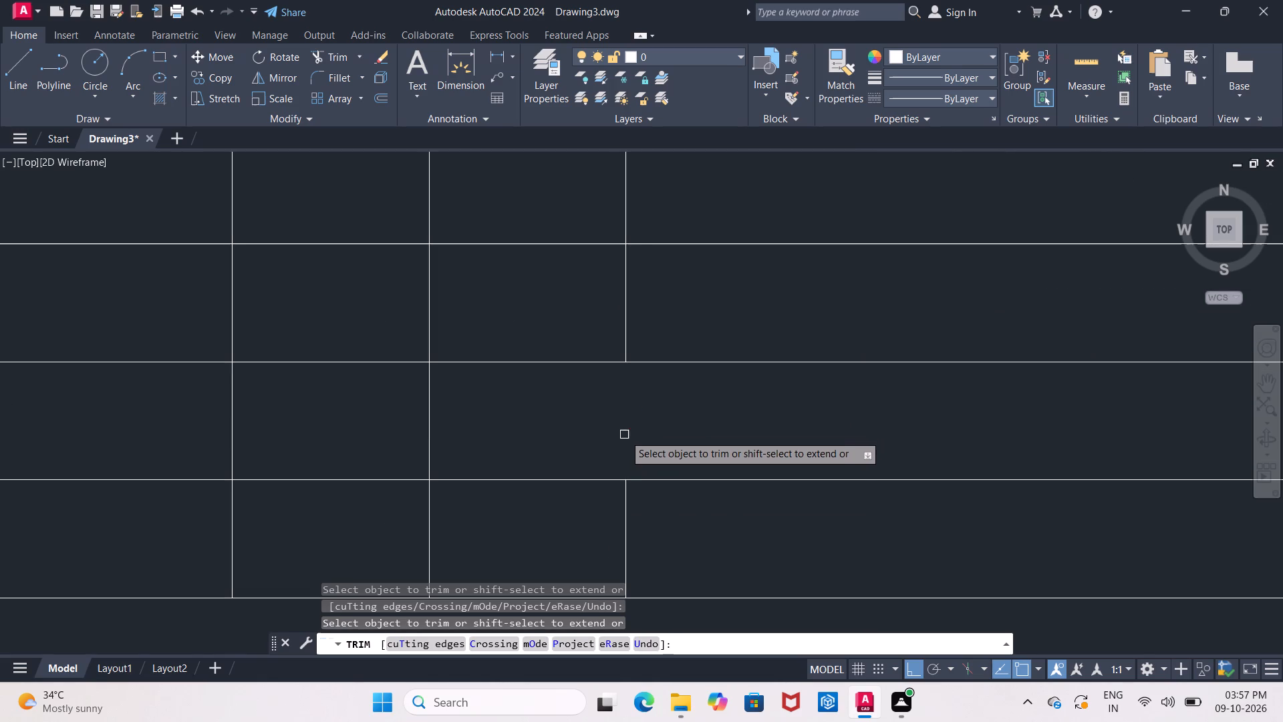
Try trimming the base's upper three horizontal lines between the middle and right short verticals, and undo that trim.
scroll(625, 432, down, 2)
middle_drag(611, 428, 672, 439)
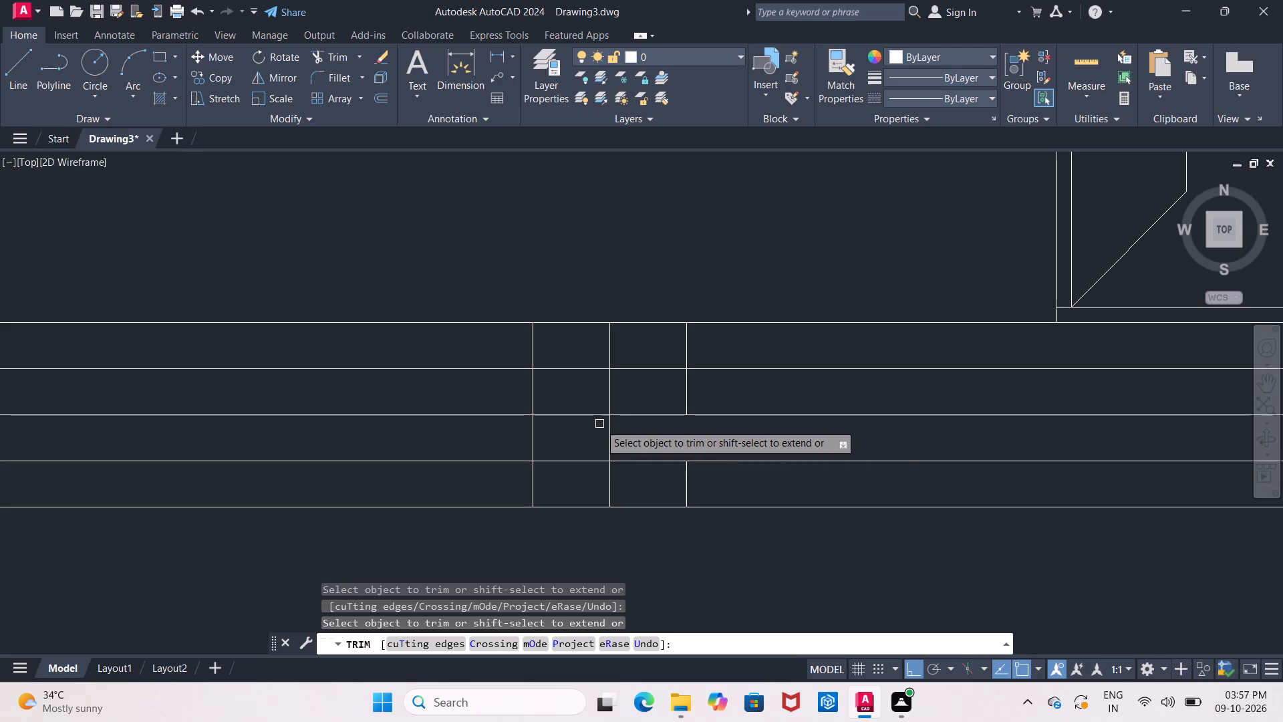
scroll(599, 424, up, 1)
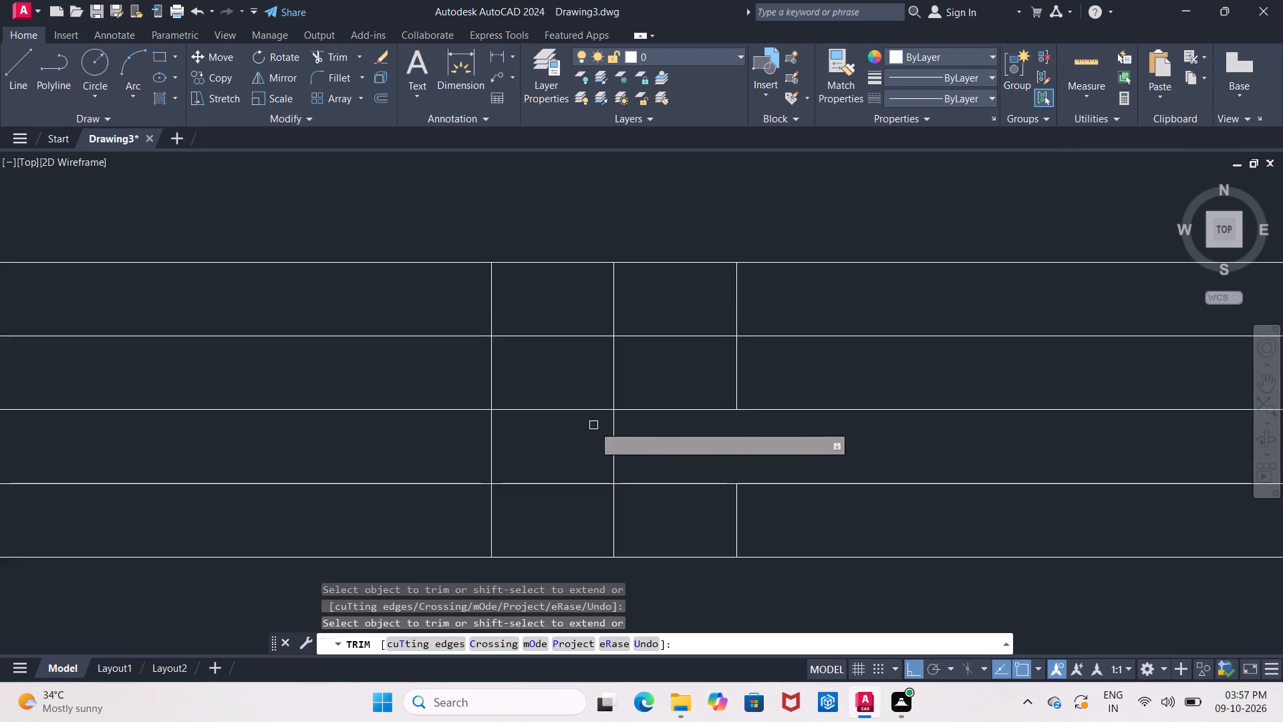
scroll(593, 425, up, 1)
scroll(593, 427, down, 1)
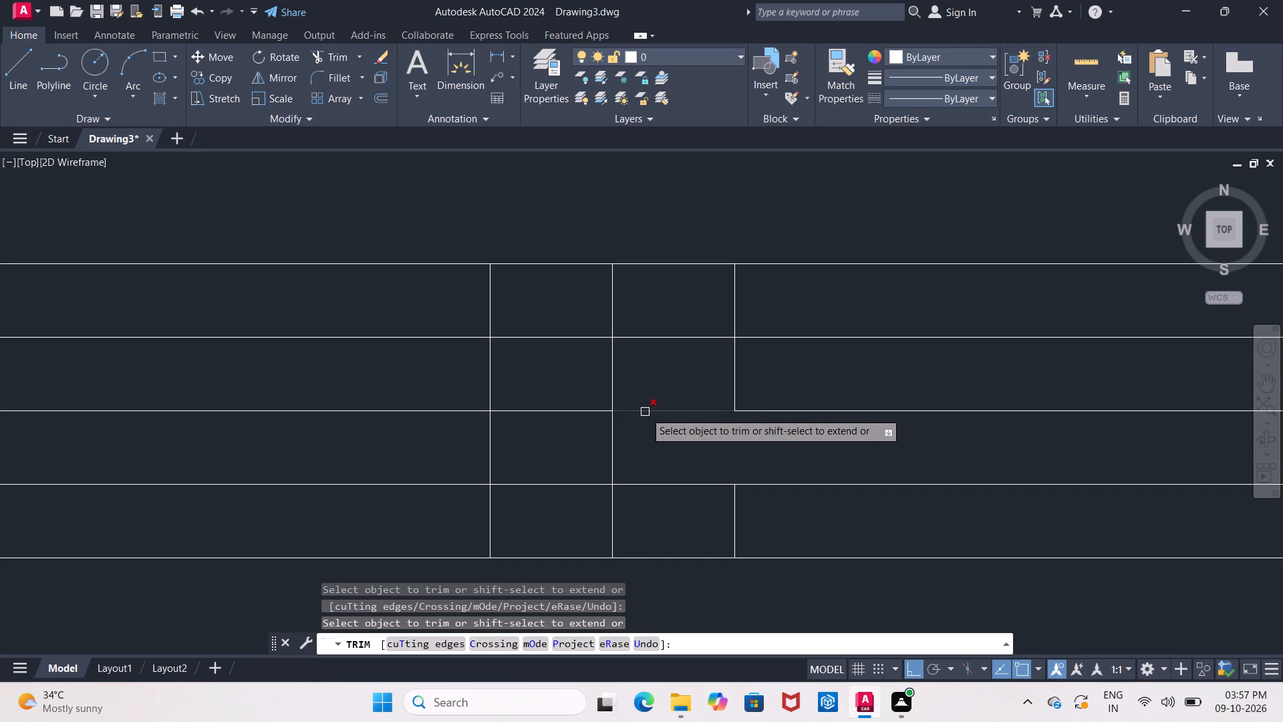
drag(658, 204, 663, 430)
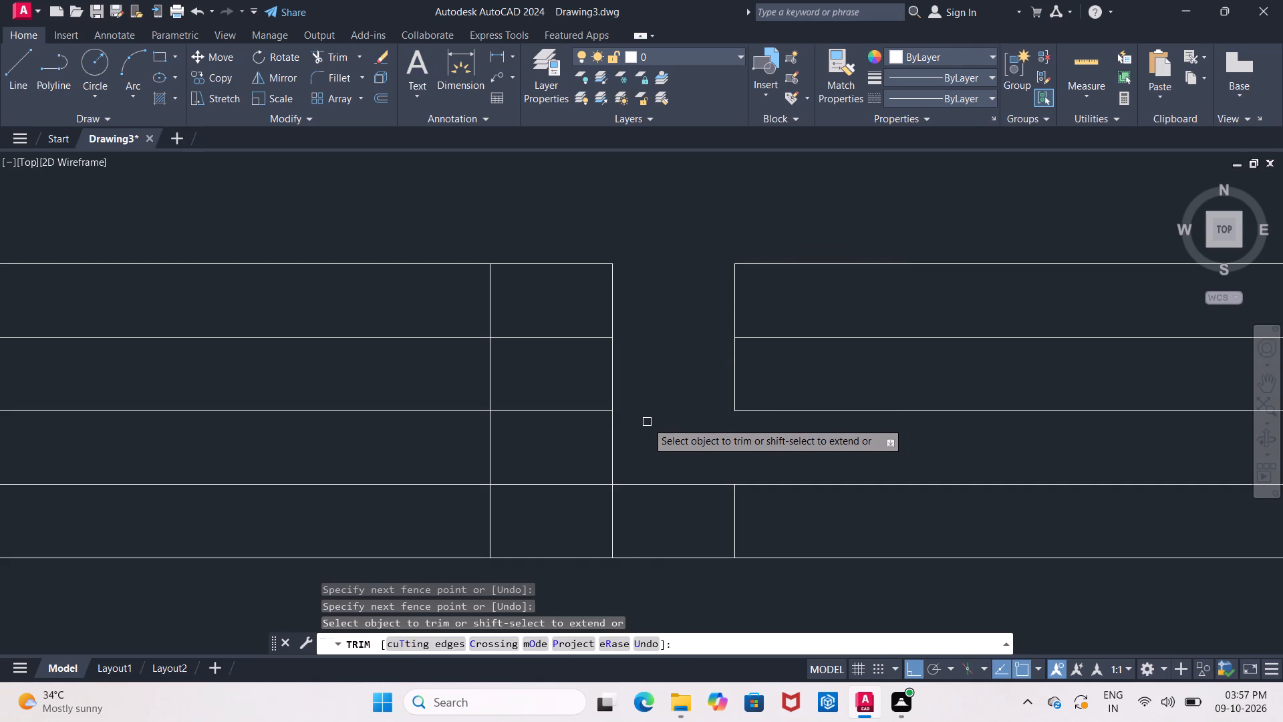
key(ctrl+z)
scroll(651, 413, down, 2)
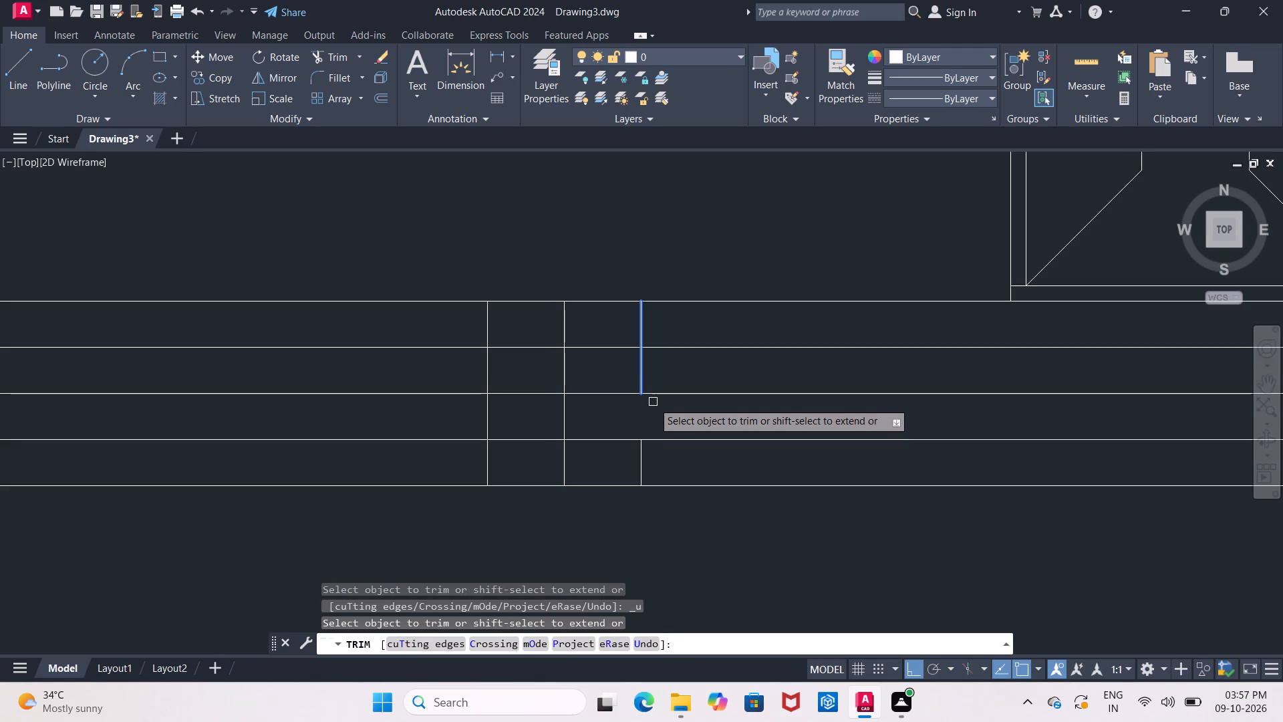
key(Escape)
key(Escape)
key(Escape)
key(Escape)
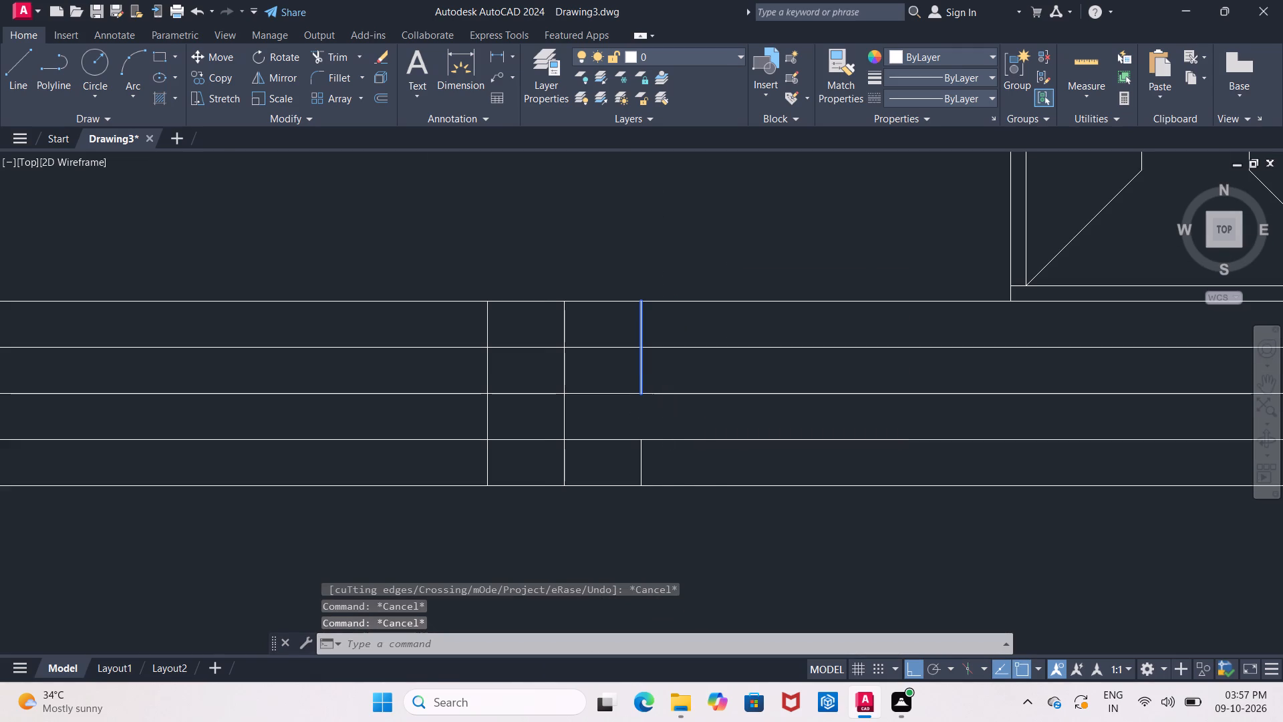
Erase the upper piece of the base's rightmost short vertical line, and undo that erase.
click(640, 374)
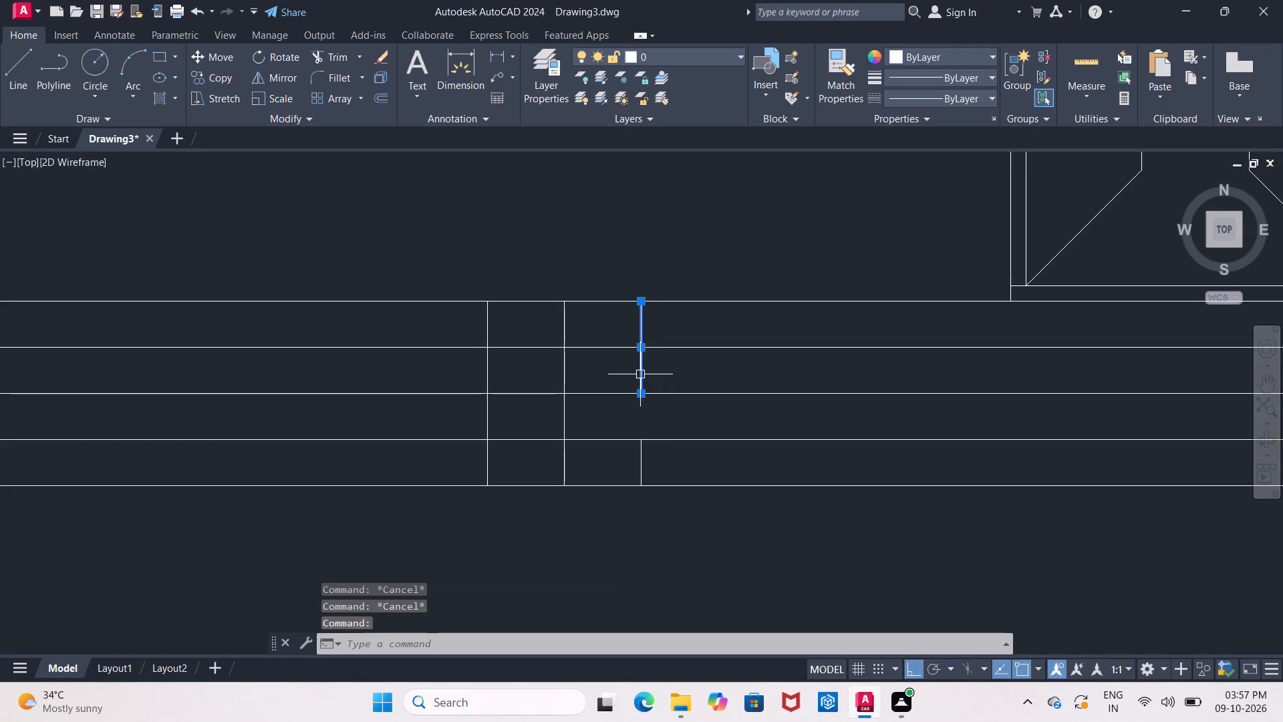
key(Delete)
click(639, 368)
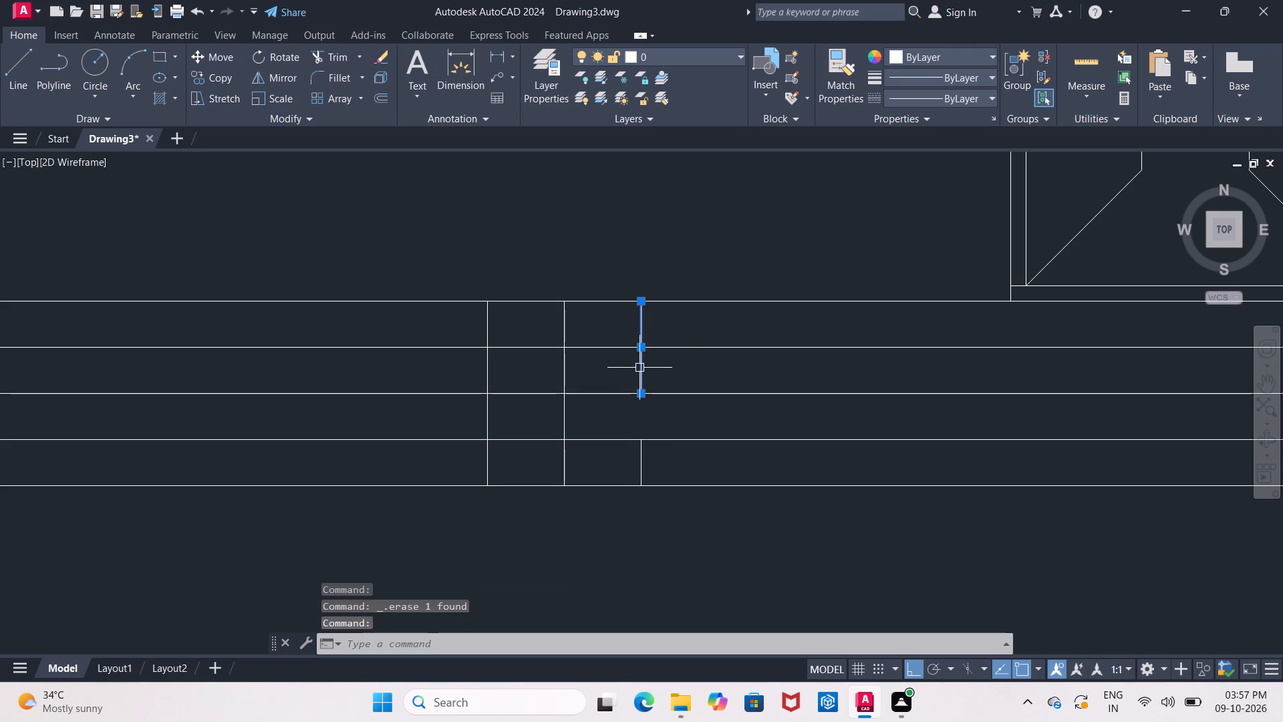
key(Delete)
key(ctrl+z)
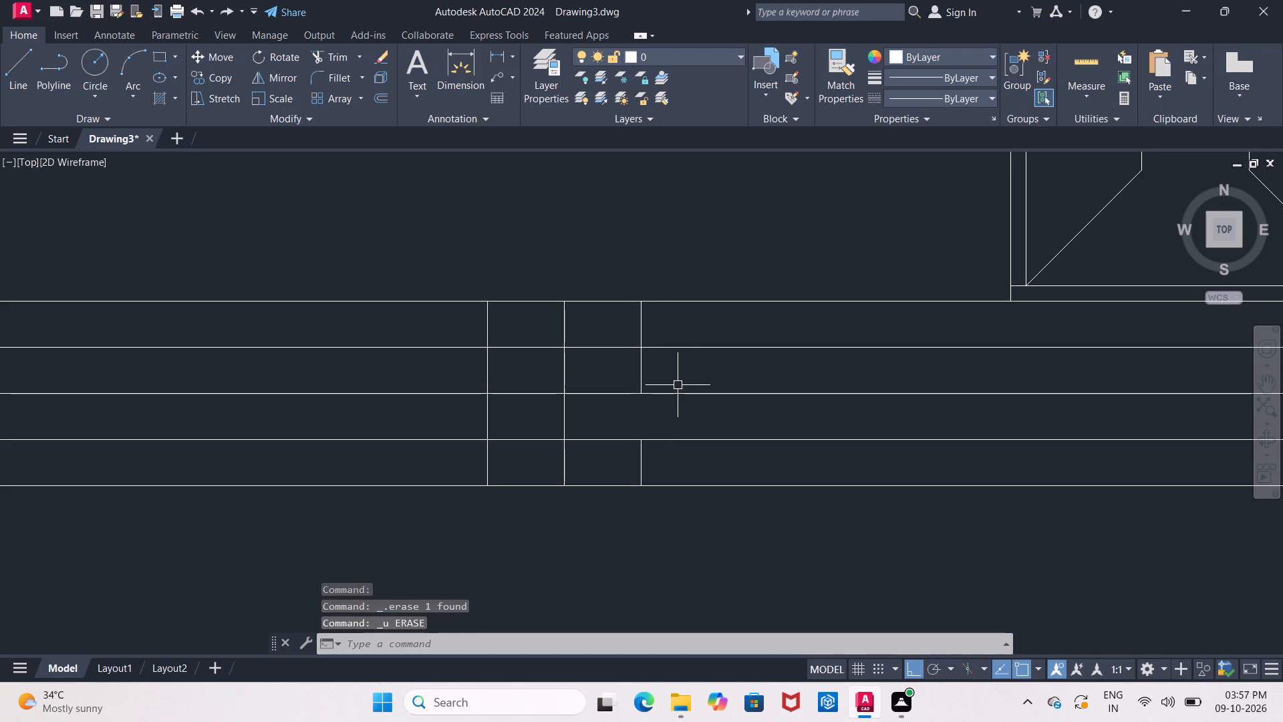
Trim the second and third offset lines above the base's bottom line between the middle and rightmost short verticals.
key(t)
key(r)
key(Return)
key(Return)
drag(597, 332, 601, 362)
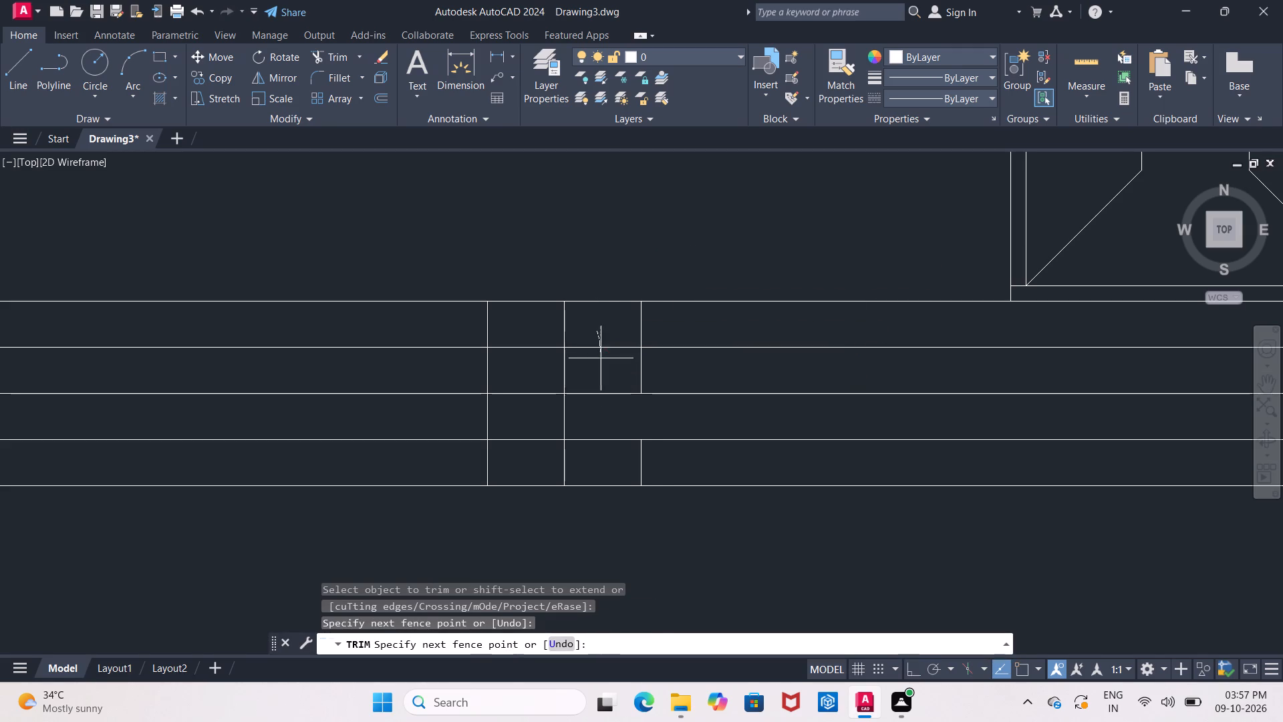
drag(601, 362, 601, 408)
middle_drag(601, 399, 647, 419)
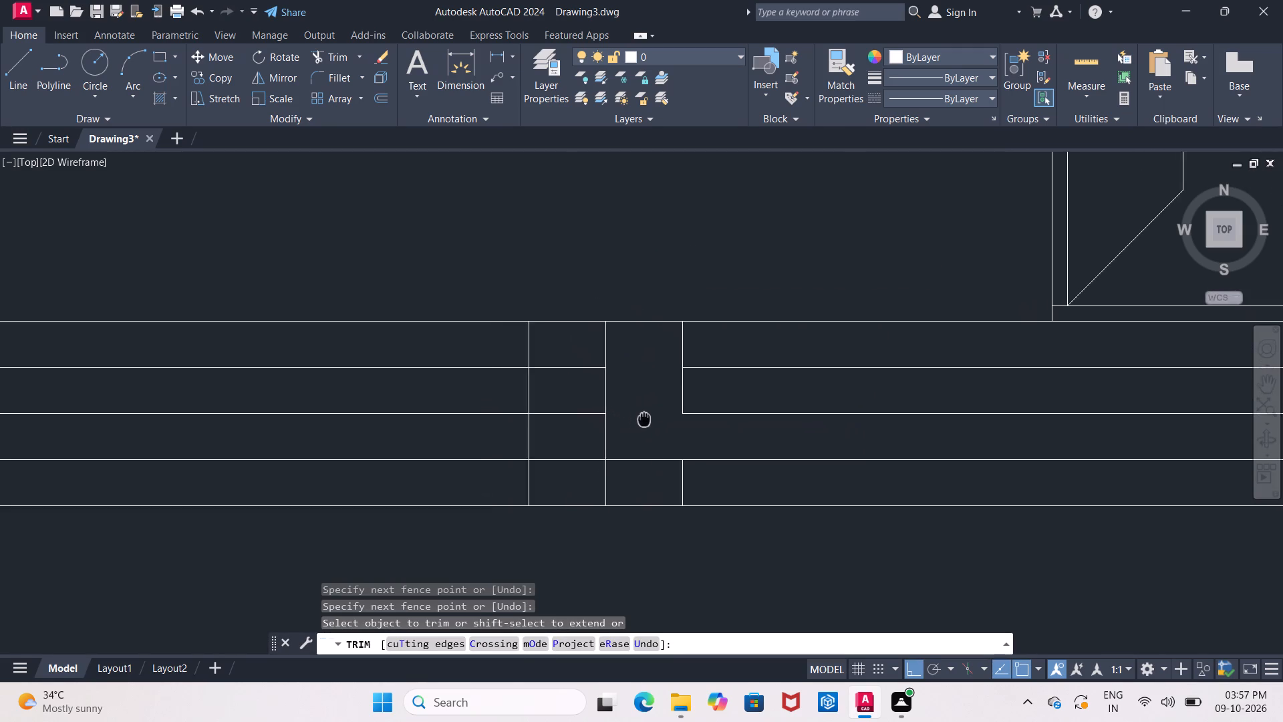
middle_drag(647, 419, 664, 419)
scroll(652, 425, up, 2)
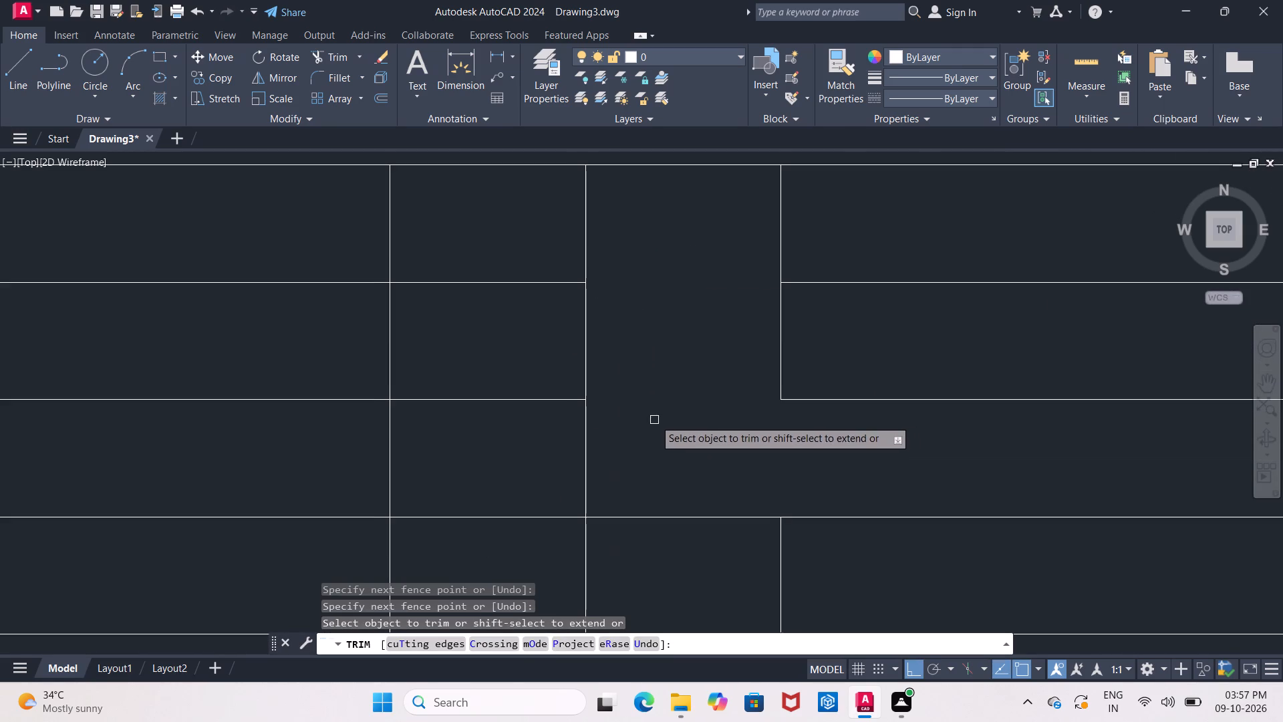
middle_drag(659, 423, 694, 429)
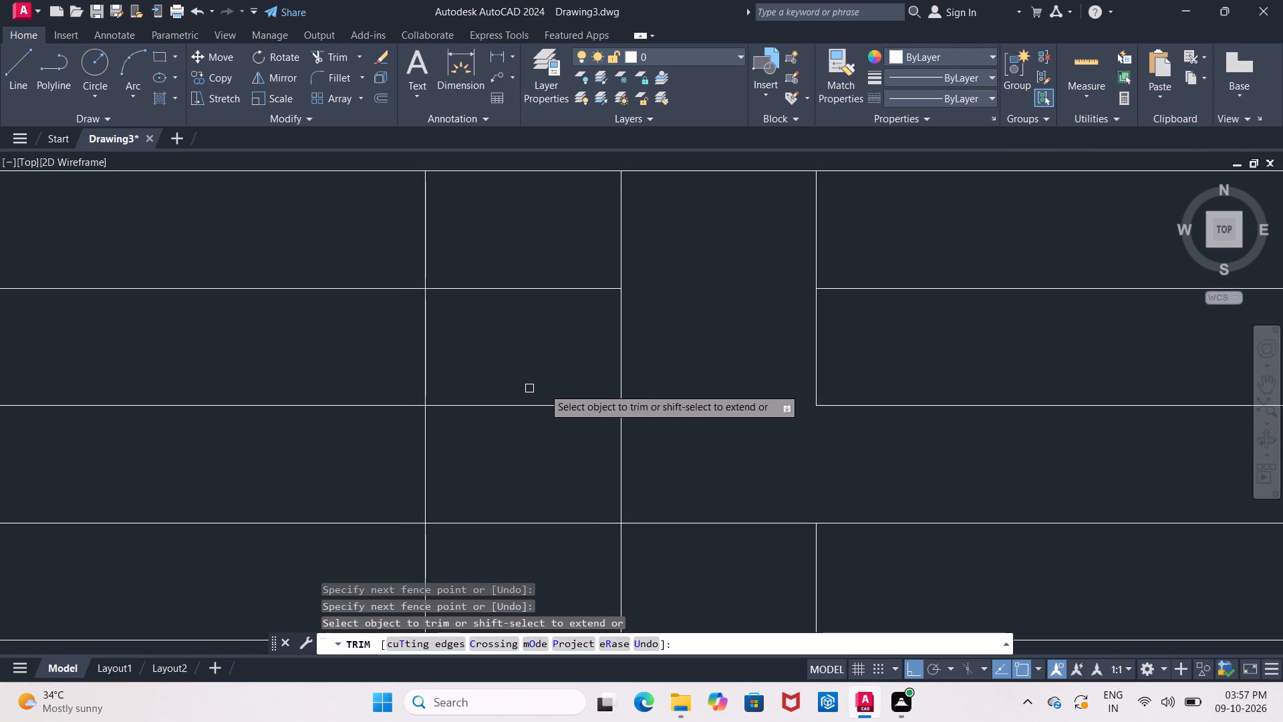
middle_drag(545, 384, 745, 439)
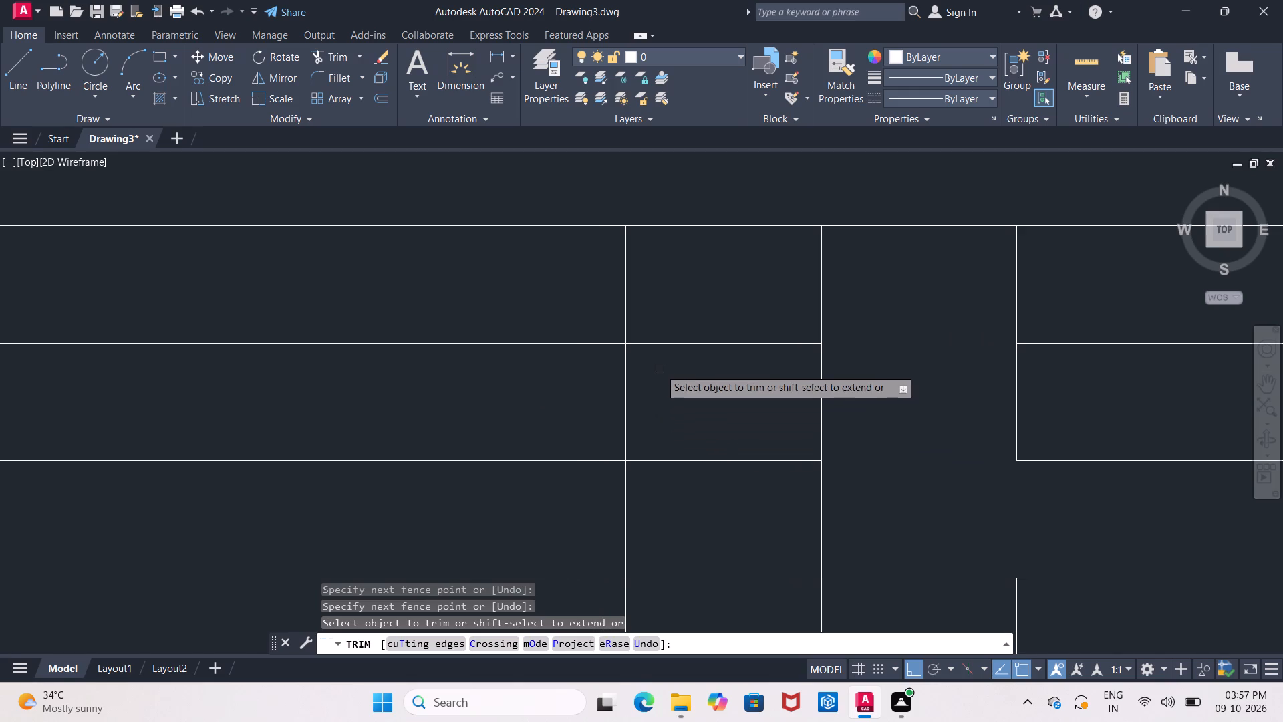
scroll(660, 377, down, 1)
middle_click(662, 385)
scroll(662, 386, down, 1)
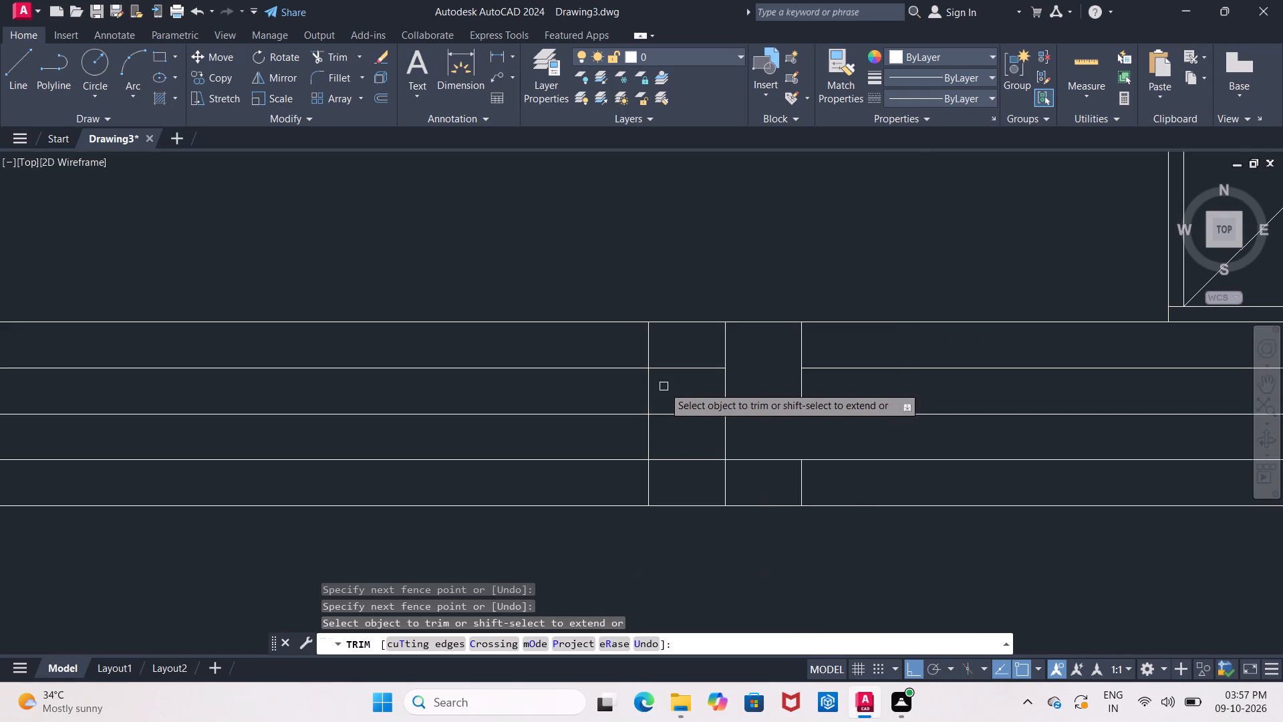
key(Escape)
Offset the lower and upper pieces of the base's rightmost short vertical 10" to the right.
key(o)
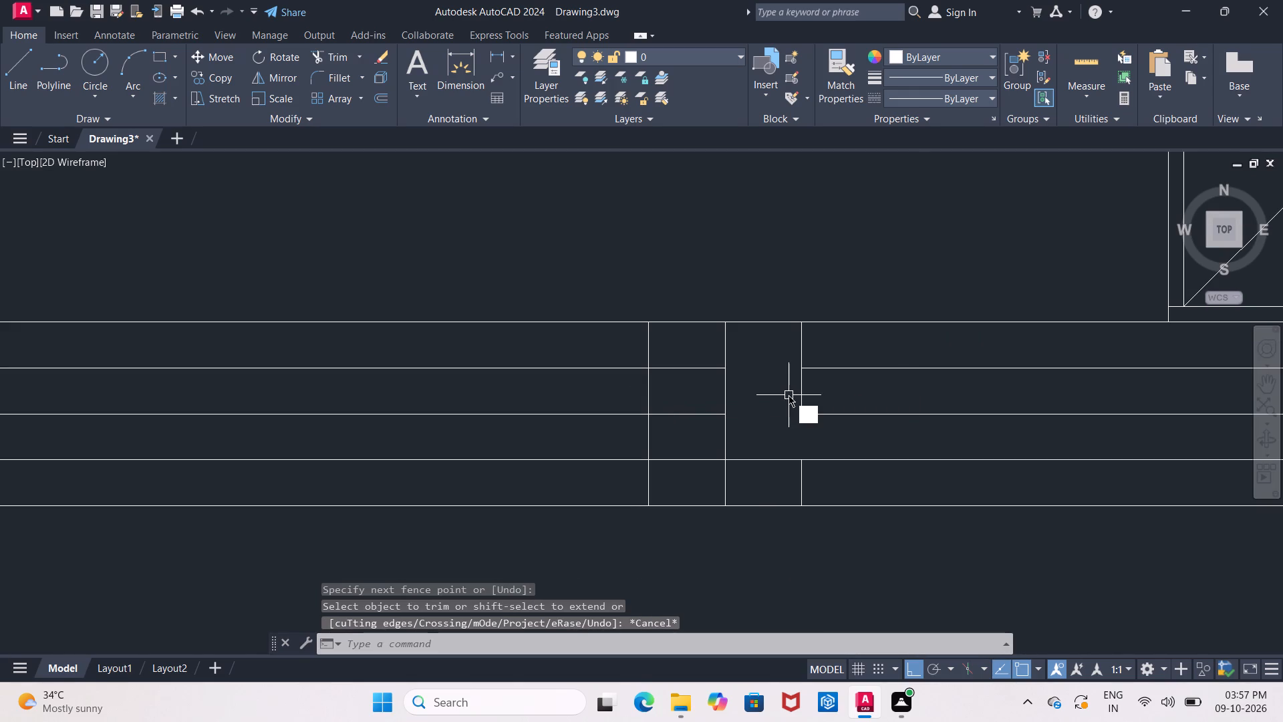
key(Return)
text(10)
key(shift+quotedbl)
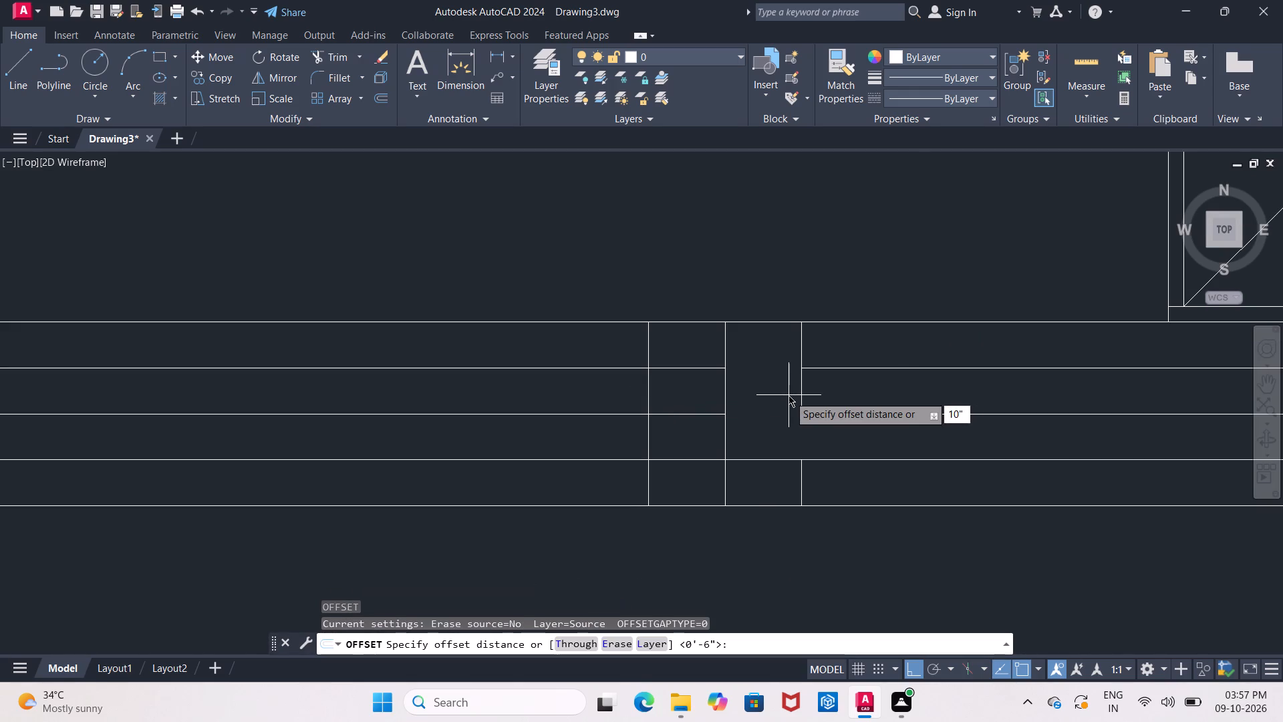
key(Return)
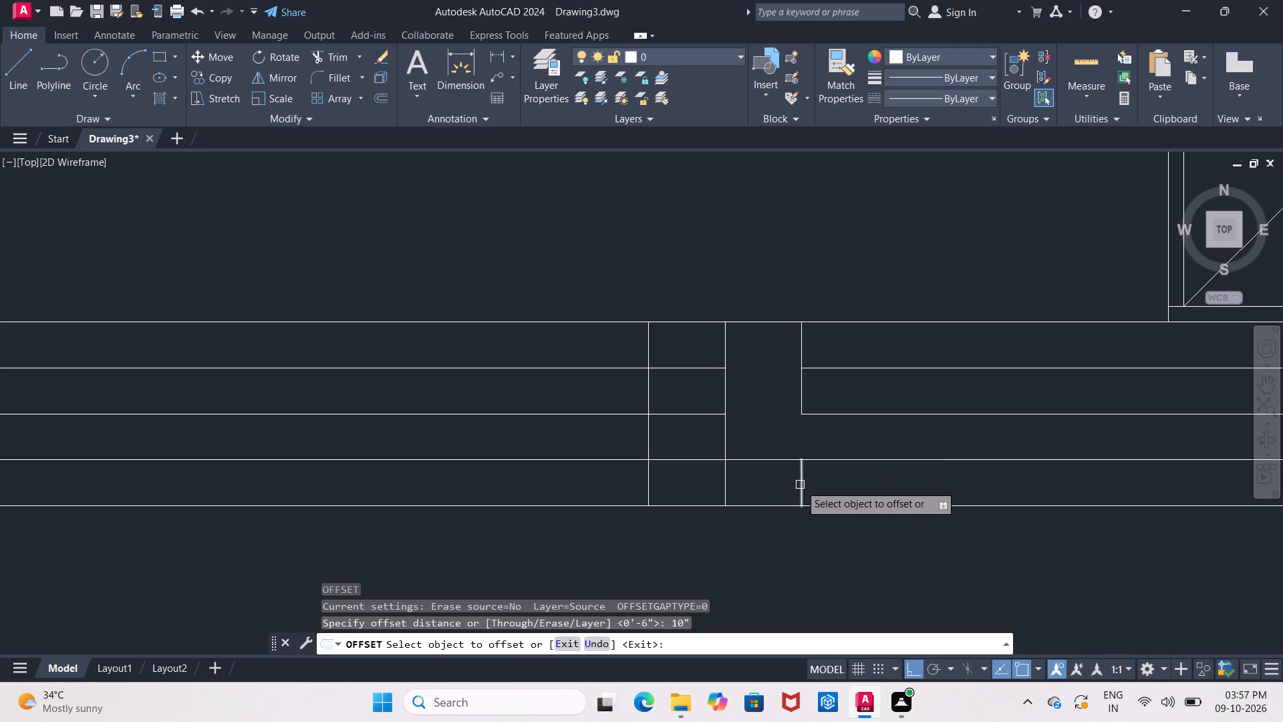
click(800, 485)
click(841, 486)
click(801, 392)
click(859, 393)
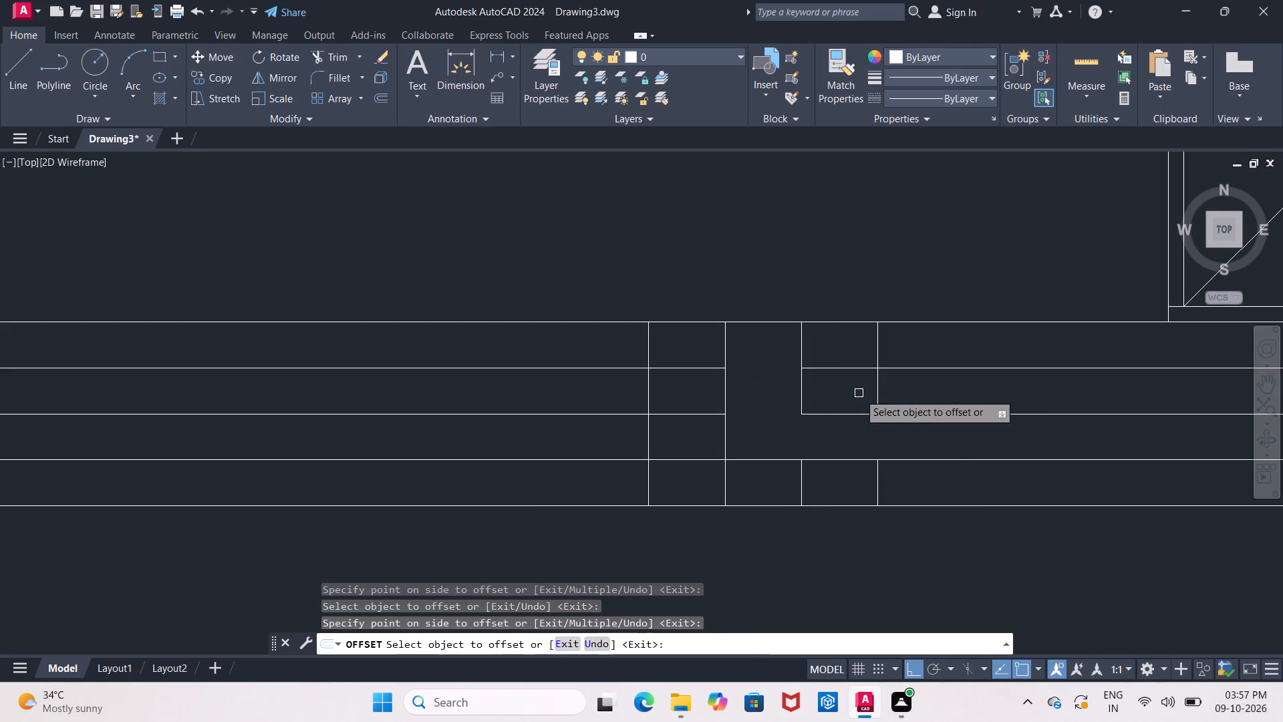
key(Escape)
Extend the upper piece of the third short vertical down across its gap to the first offset line.
middle_drag(768, 398, 762, 397)
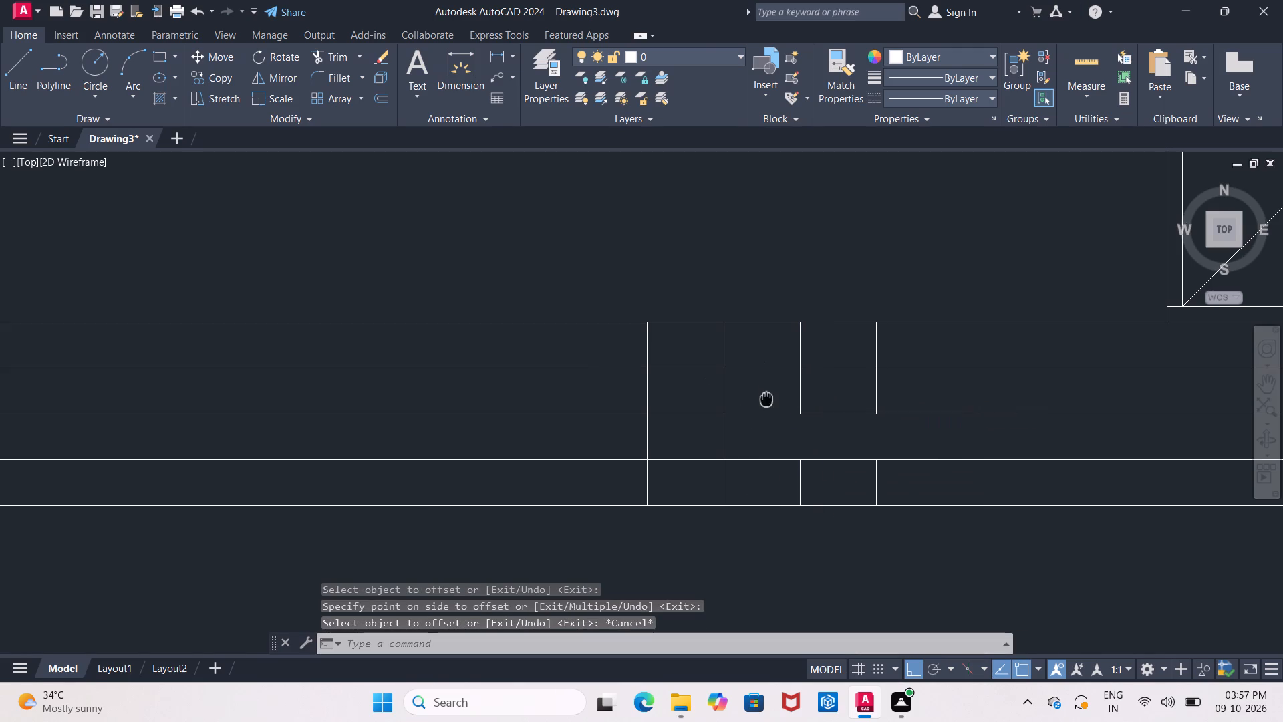
middle_drag(762, 397, 706, 376)
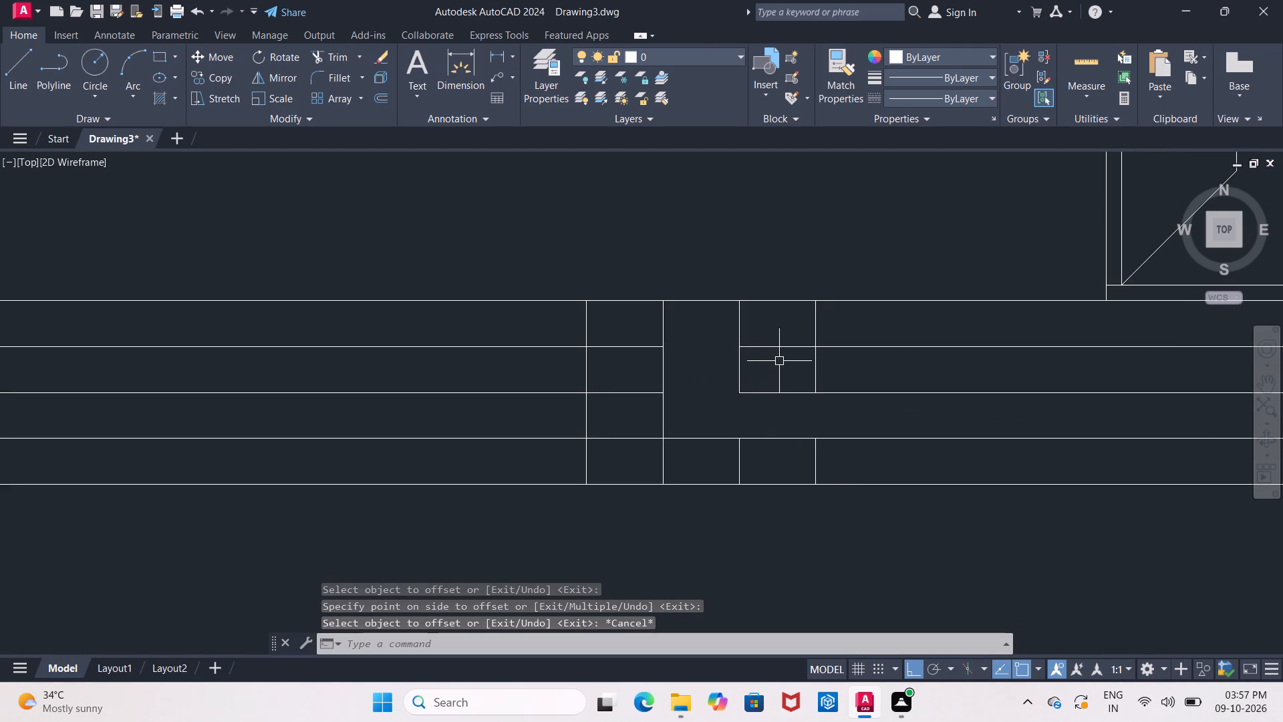
key(Escape)
key(e)
key(x)
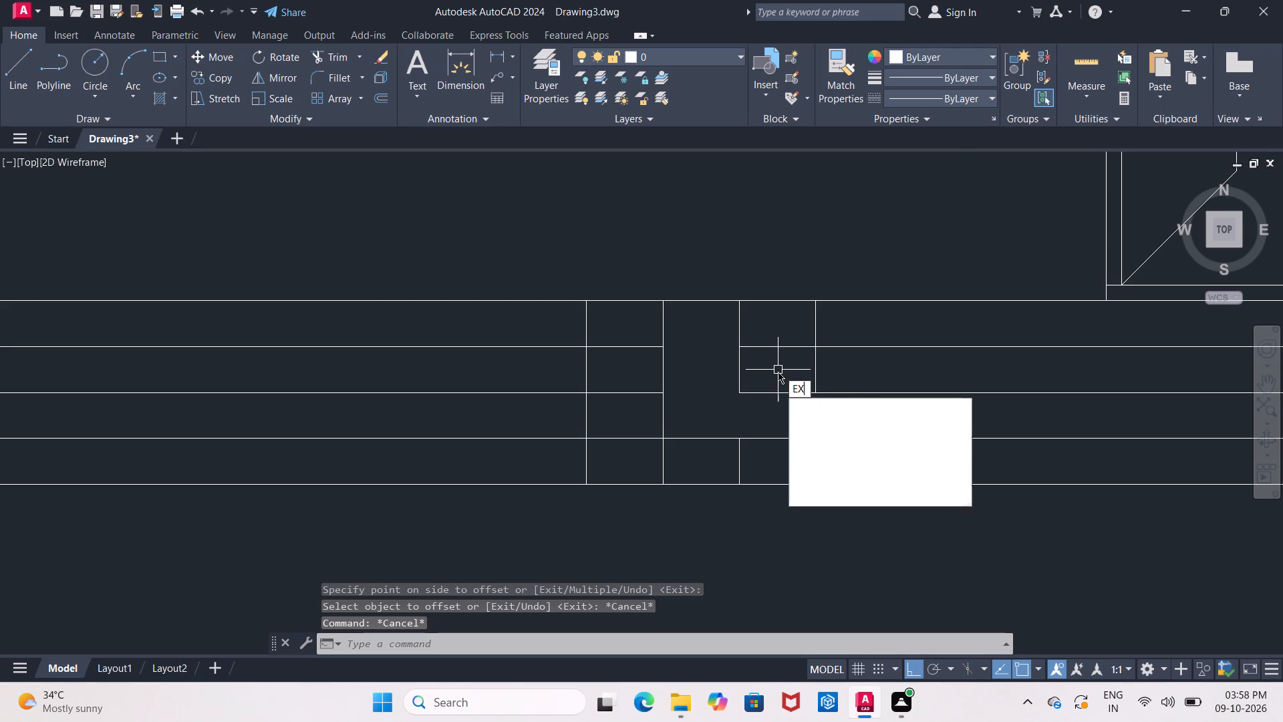
key(Return)
click(736, 373)
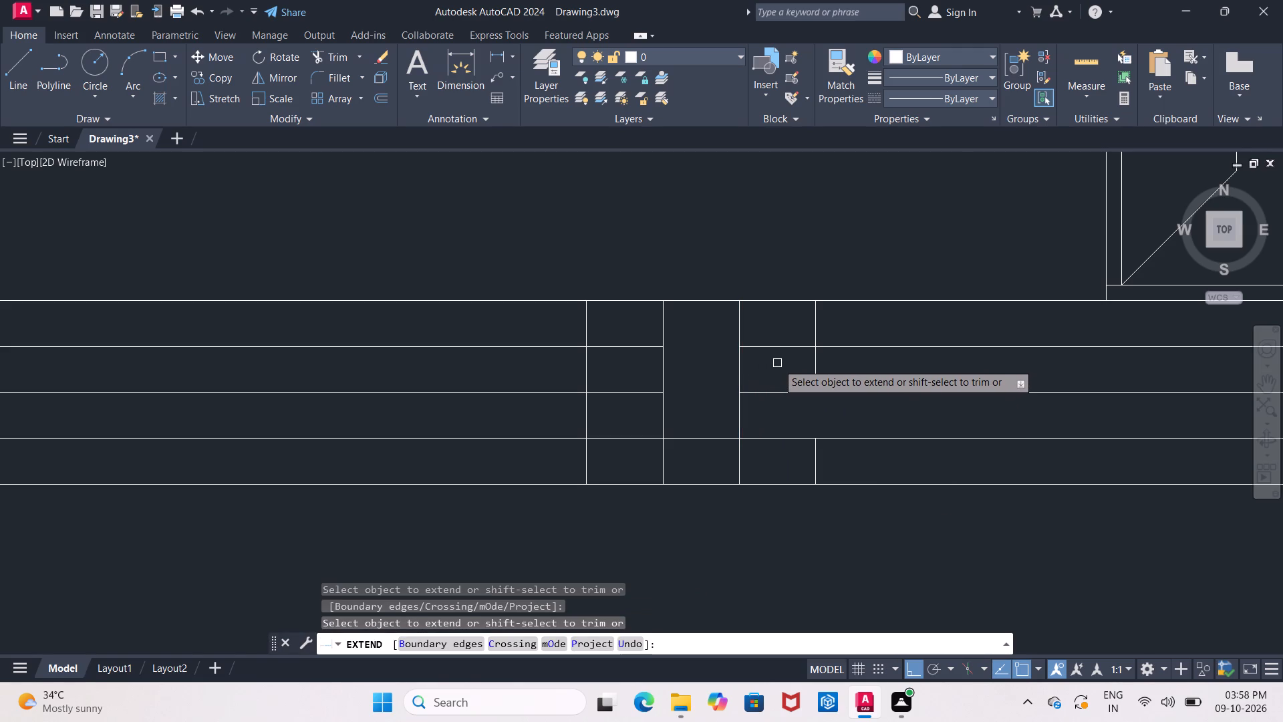
key(Escape)
Remove the second and third offset lines right of the third short vertical, along with the fourth vertical's upper piece.
drag(777, 312, 780, 398)
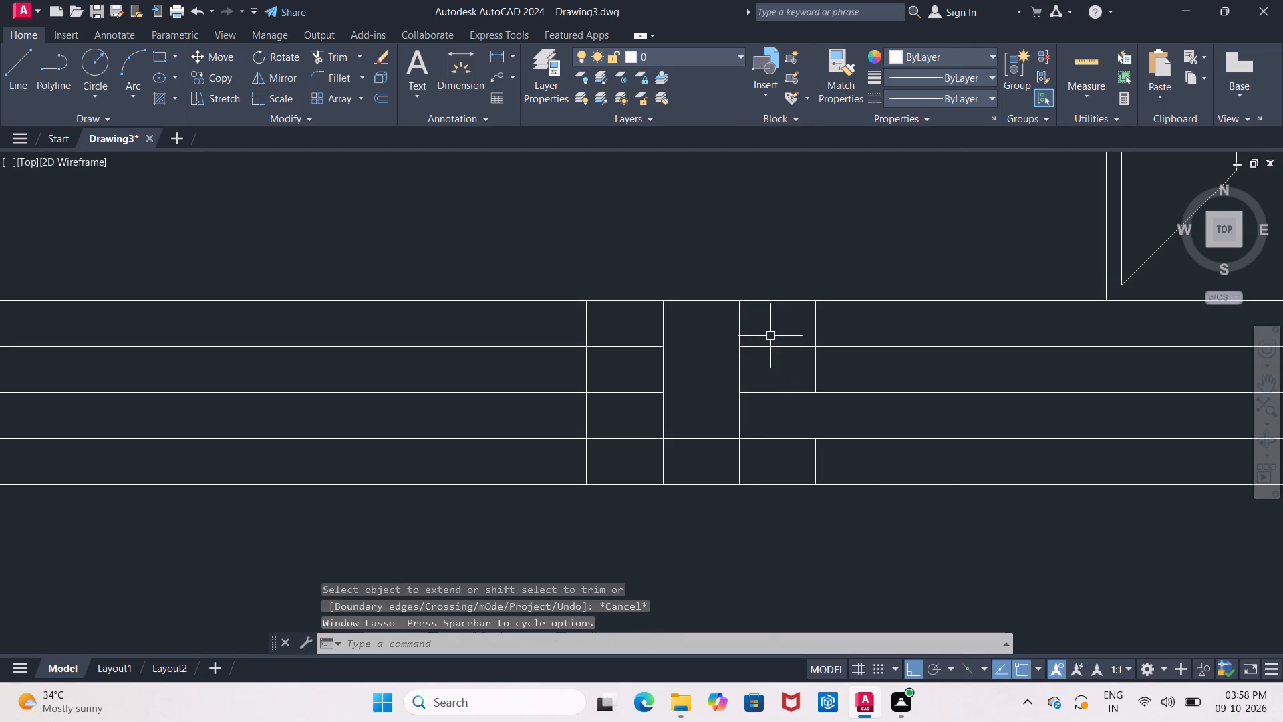
key(Escape)
key(t)
key(r)
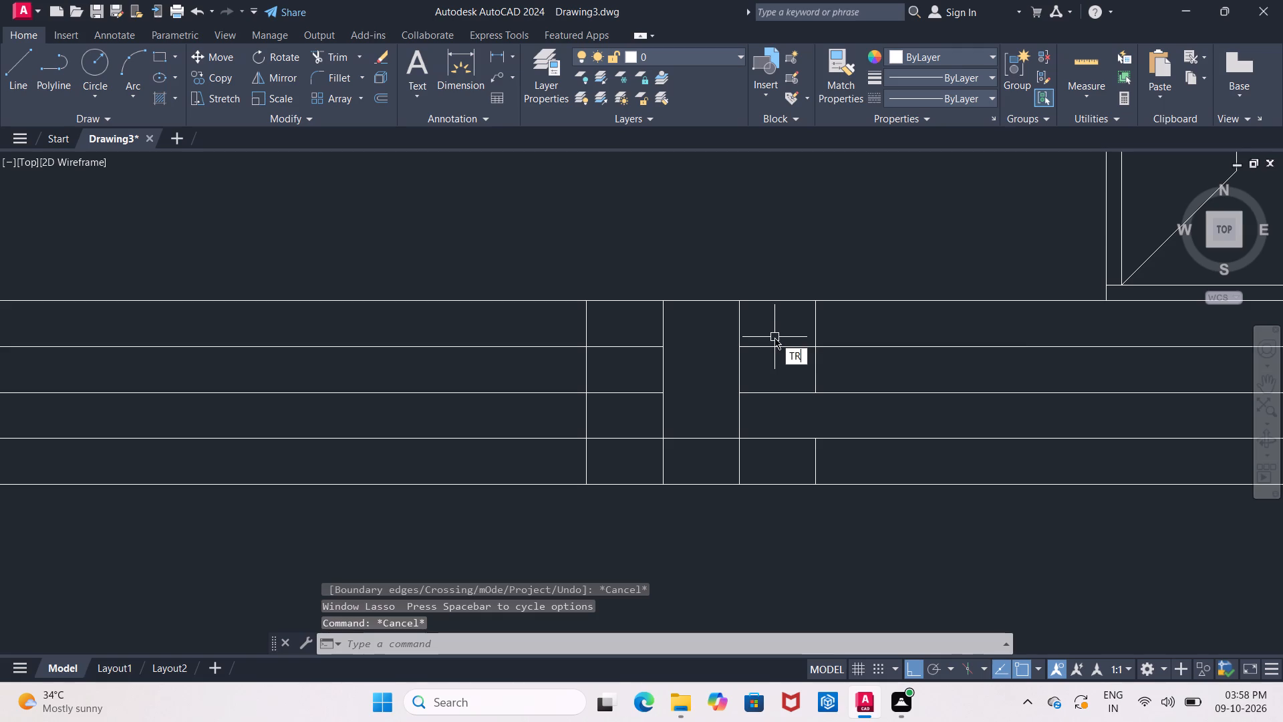
key(Return)
key(Return)
drag(782, 329, 781, 401)
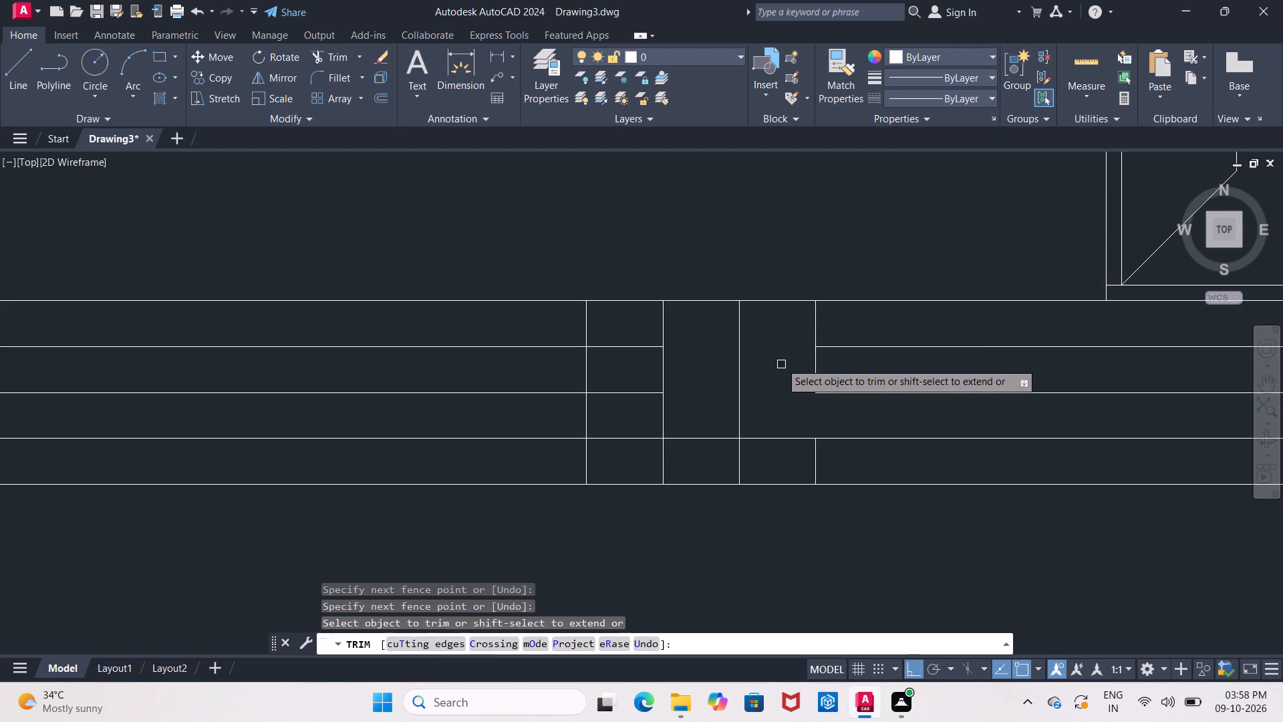
drag(776, 330, 863, 330)
drag(861, 321, 861, 405)
key(Escape)
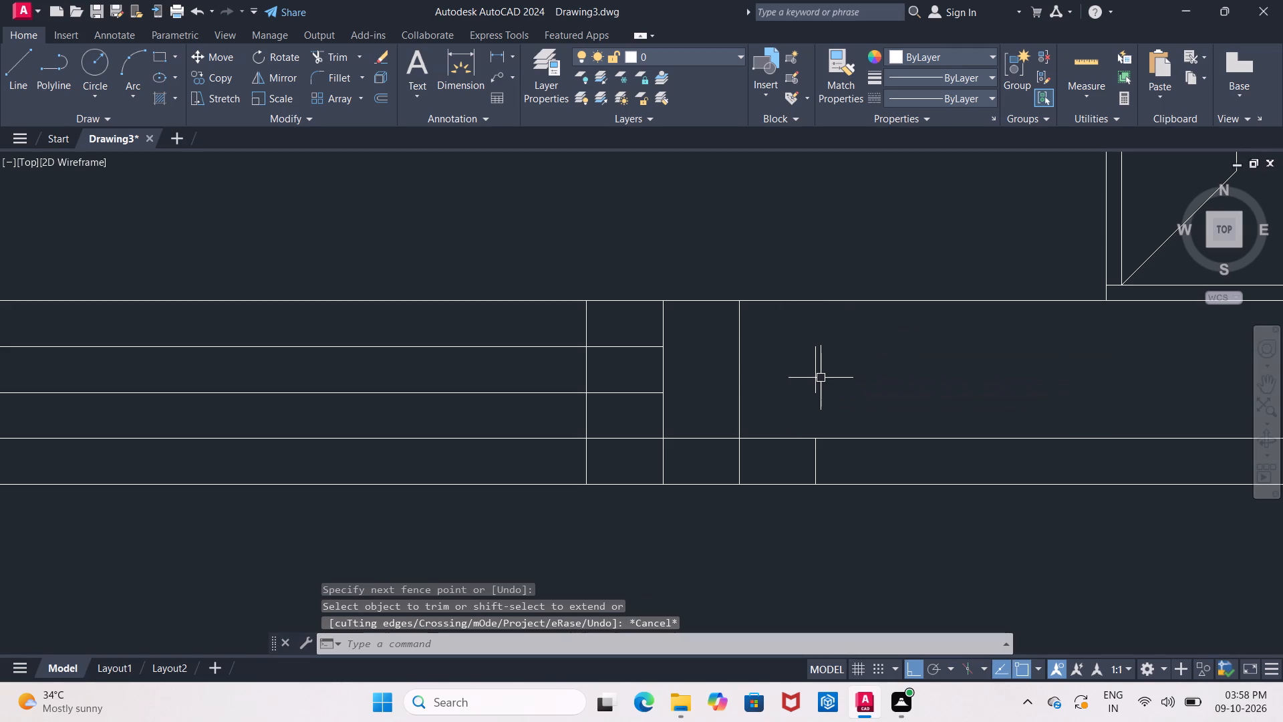
click(815, 378)
key(Delete)
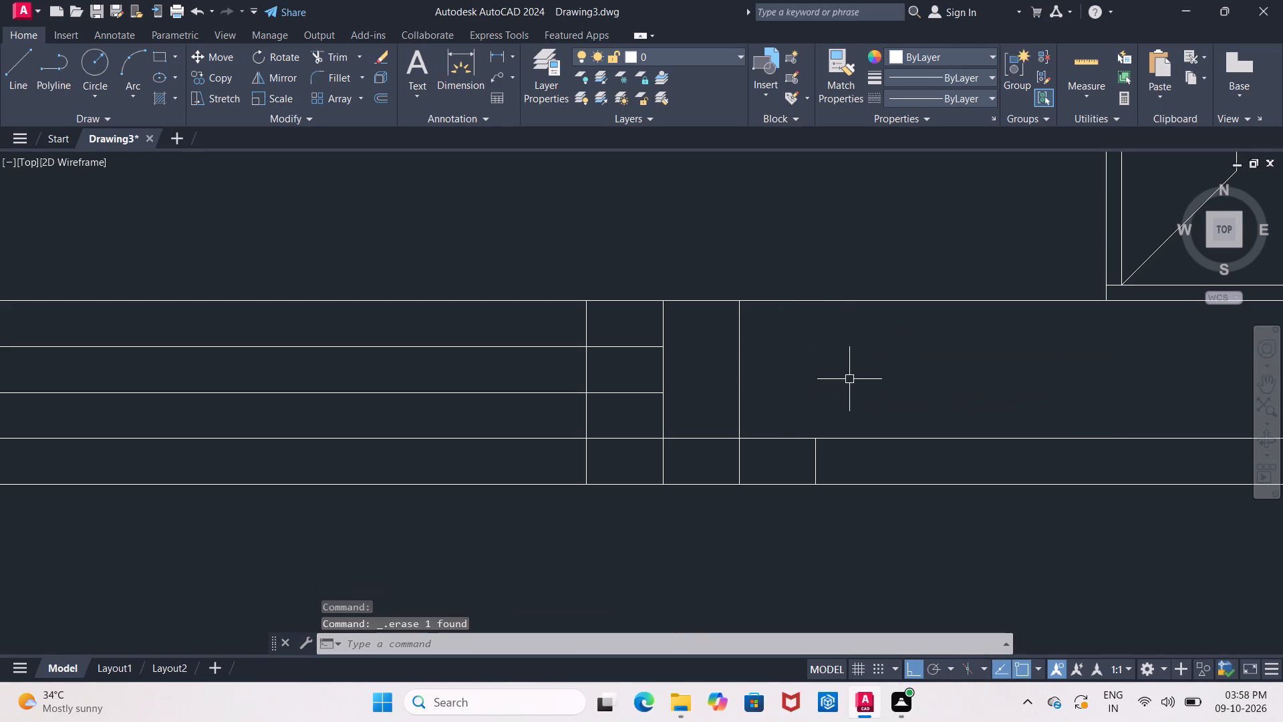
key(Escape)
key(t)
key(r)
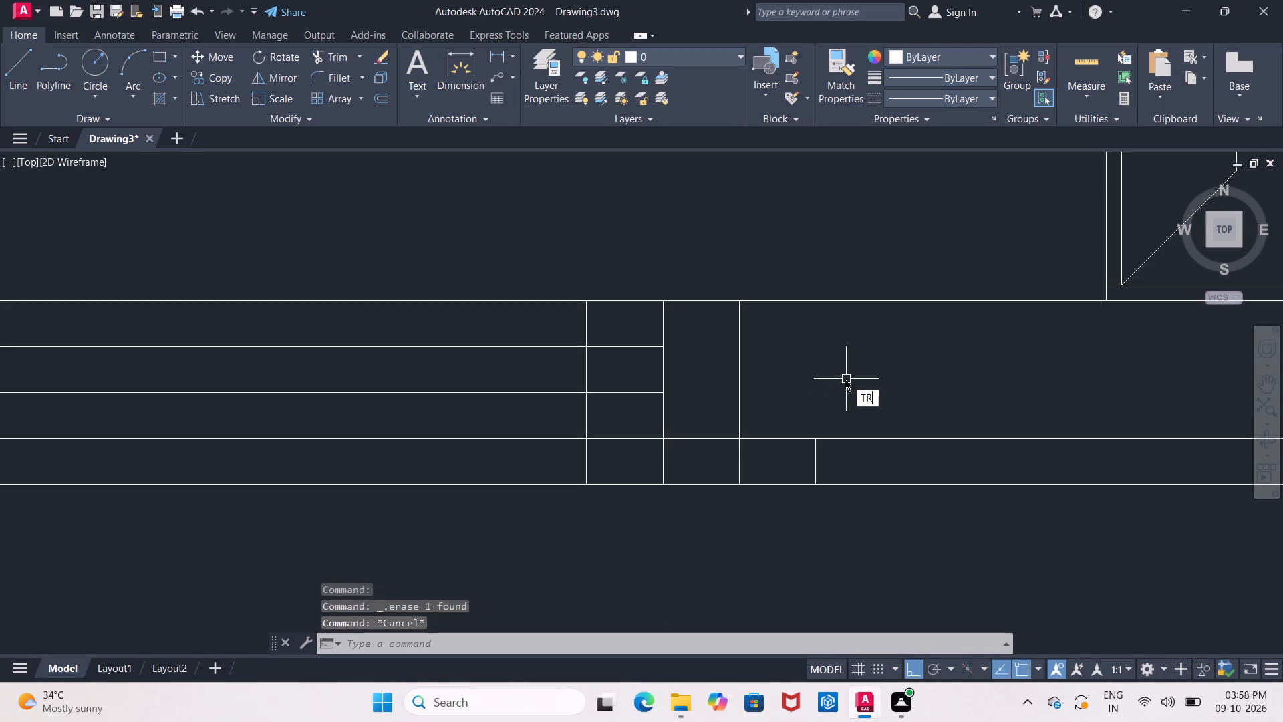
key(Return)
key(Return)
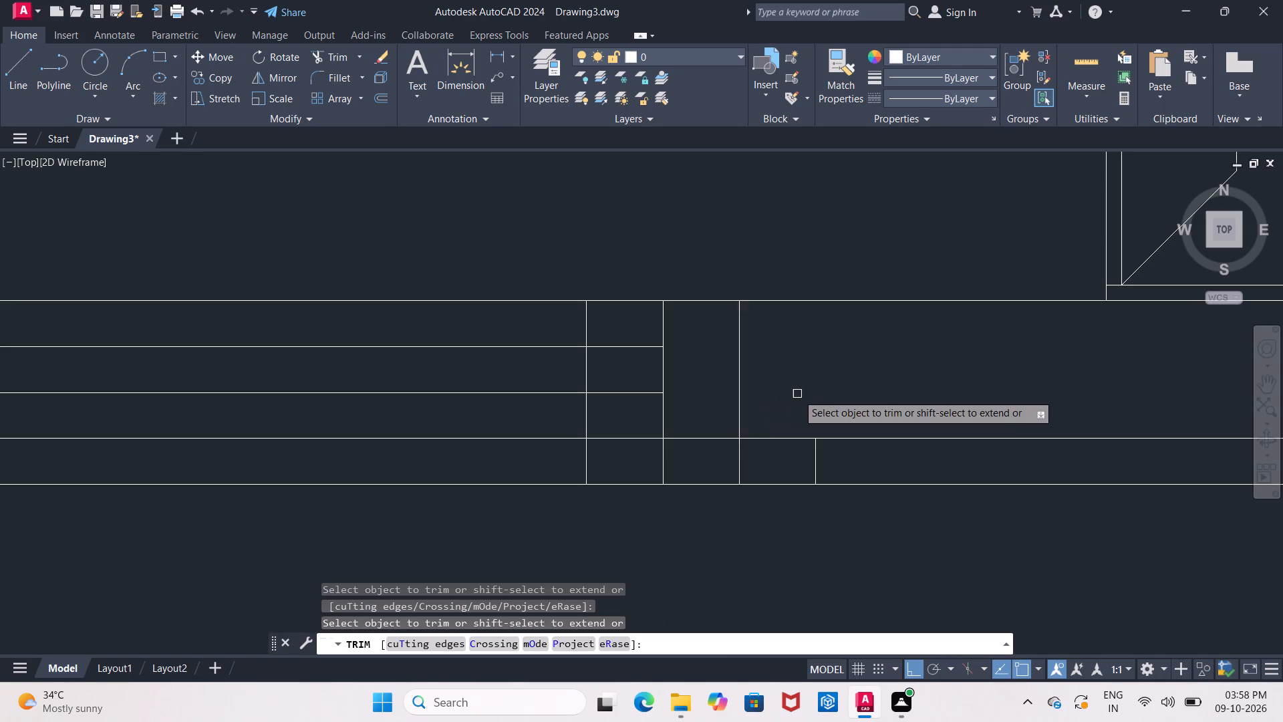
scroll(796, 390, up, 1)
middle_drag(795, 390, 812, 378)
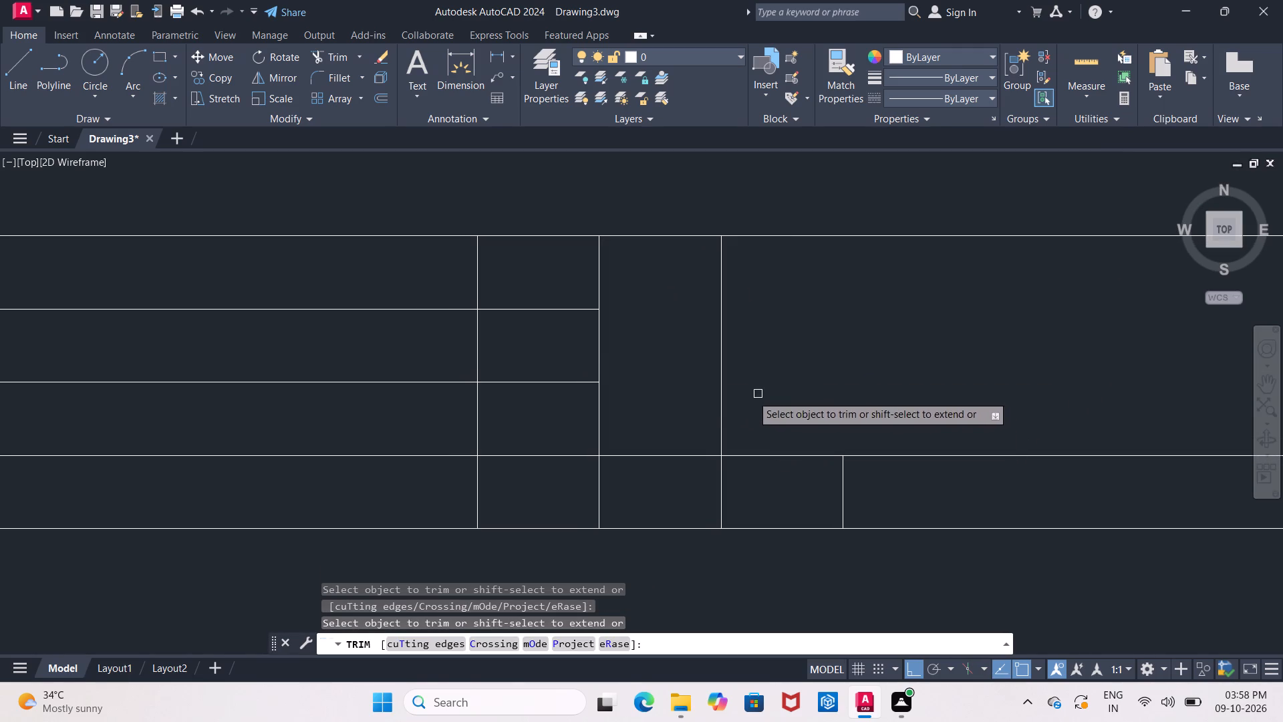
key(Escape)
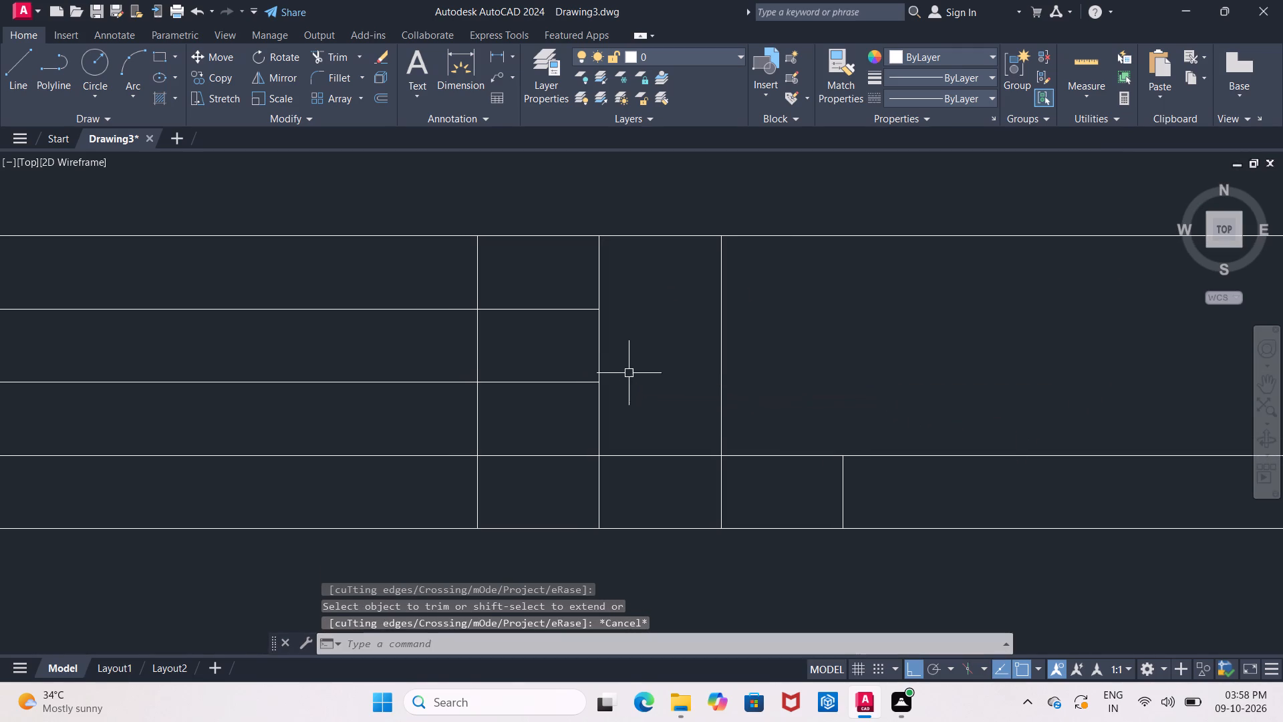
Extend the second offset line above the base's bottom from the second short vertical to the third.
key(e)
key(x)
key(Return)
click(575, 382)
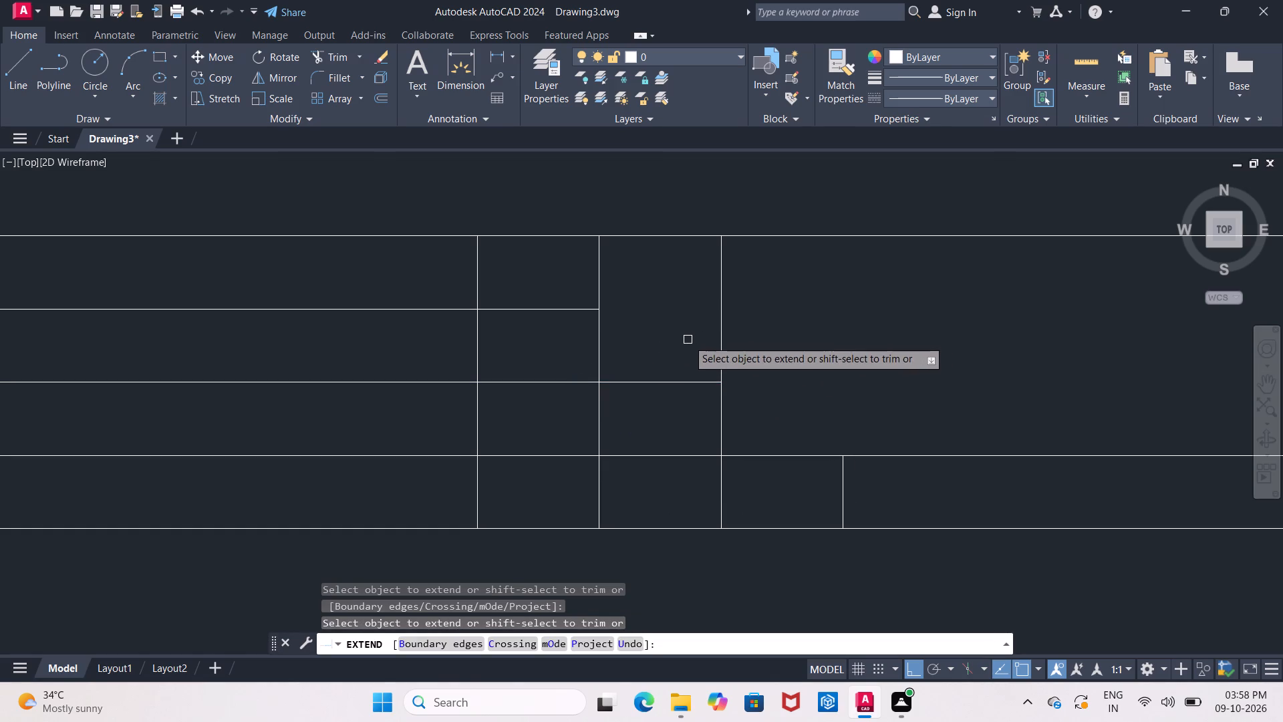
key(Escape)
Trim the third short vertical above the second offset line and the second short vertical above the third offset line.
key(t)
key(r)
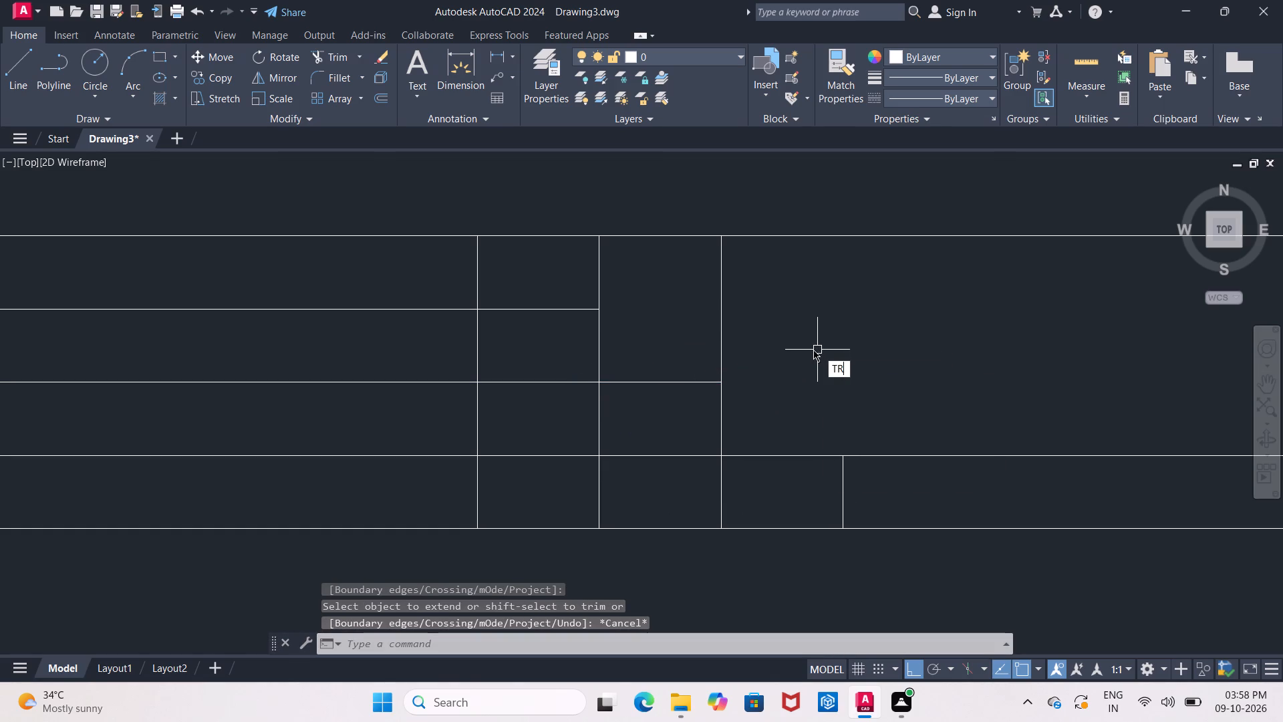
key(Return)
key(Return)
click(720, 361)
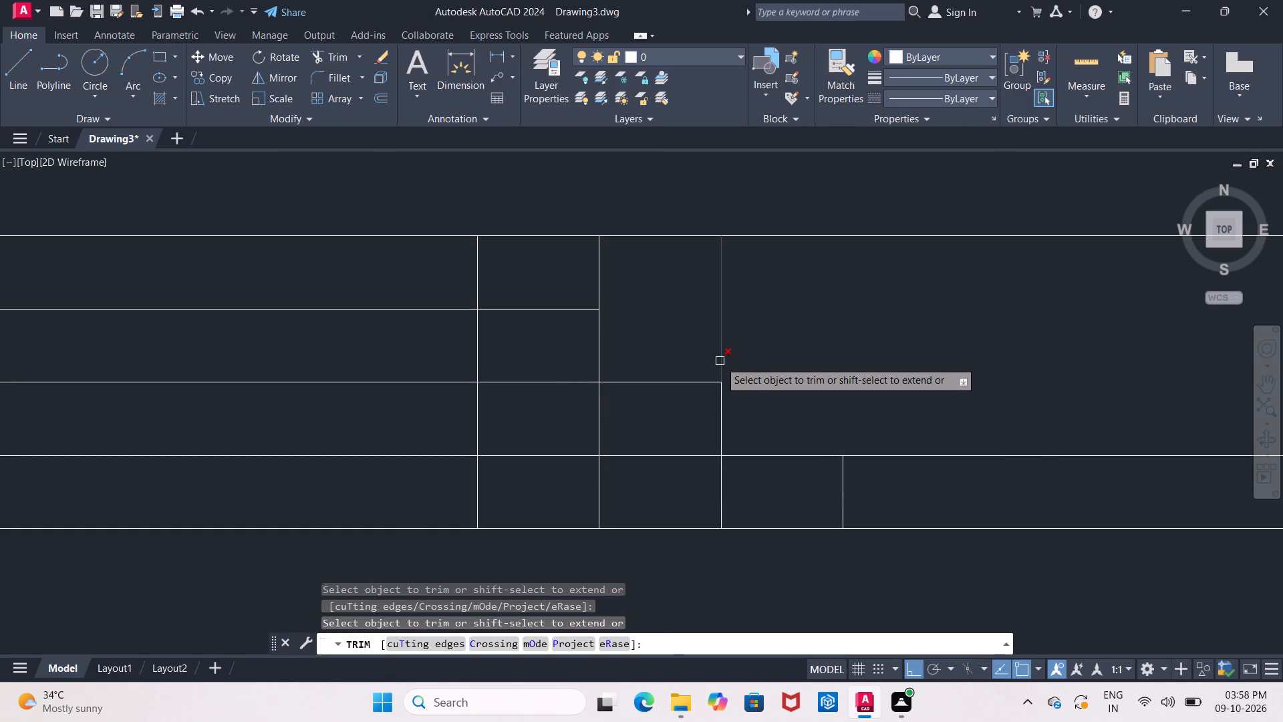
middle_drag(636, 330, 744, 356)
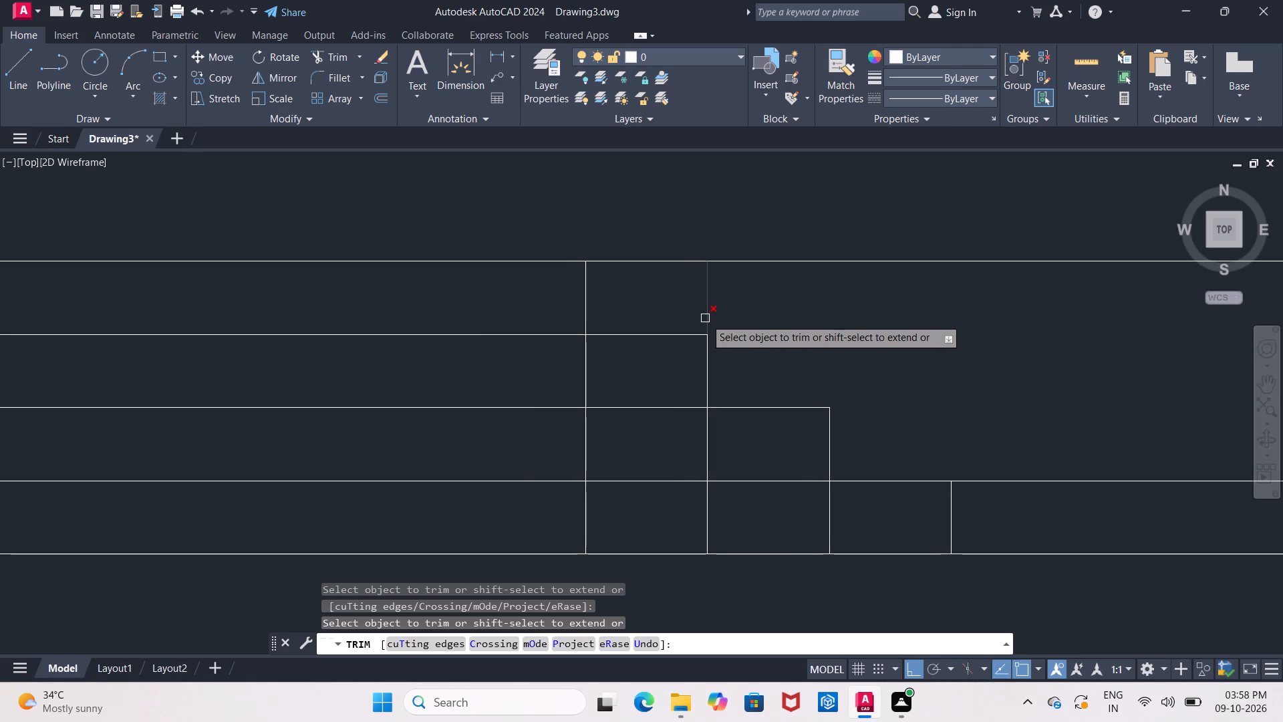
click(705, 318)
Trim the offset lines and short verticals inside the steps, leaving only the stepped outline of treads and risers.
drag(636, 381, 640, 479)
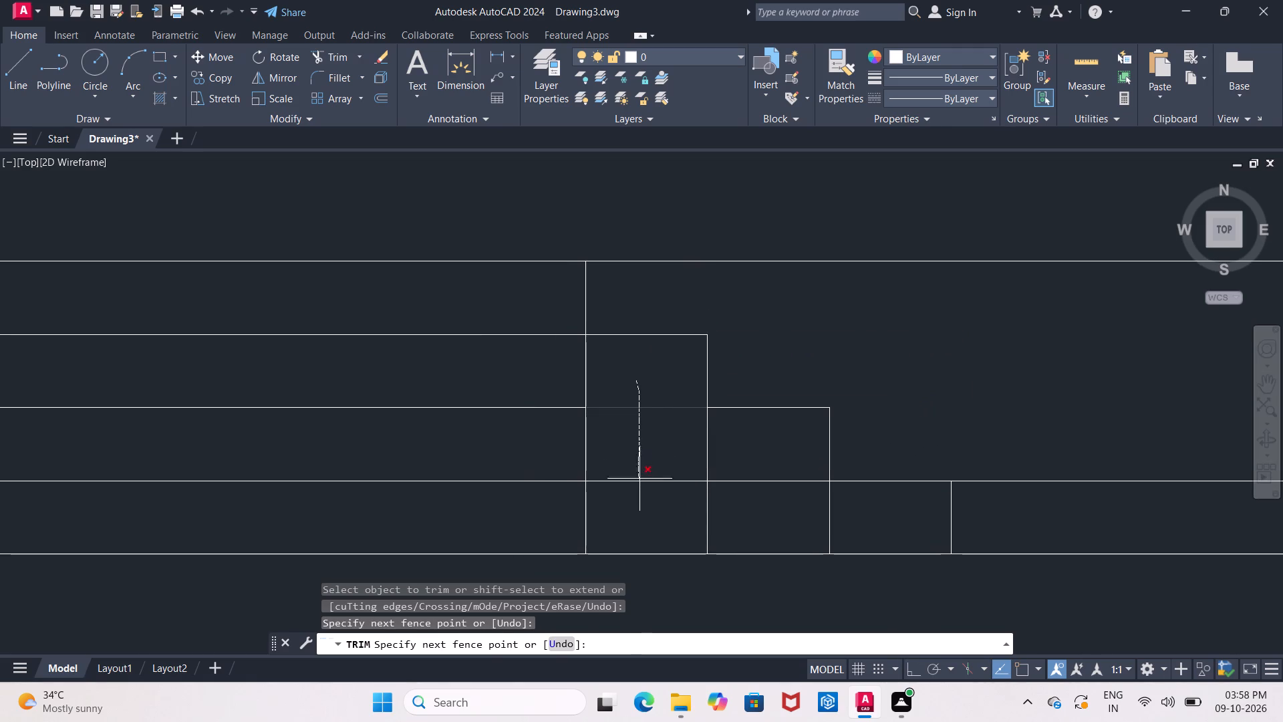
drag(640, 479, 746, 506)
middle_drag(749, 494, 655, 472)
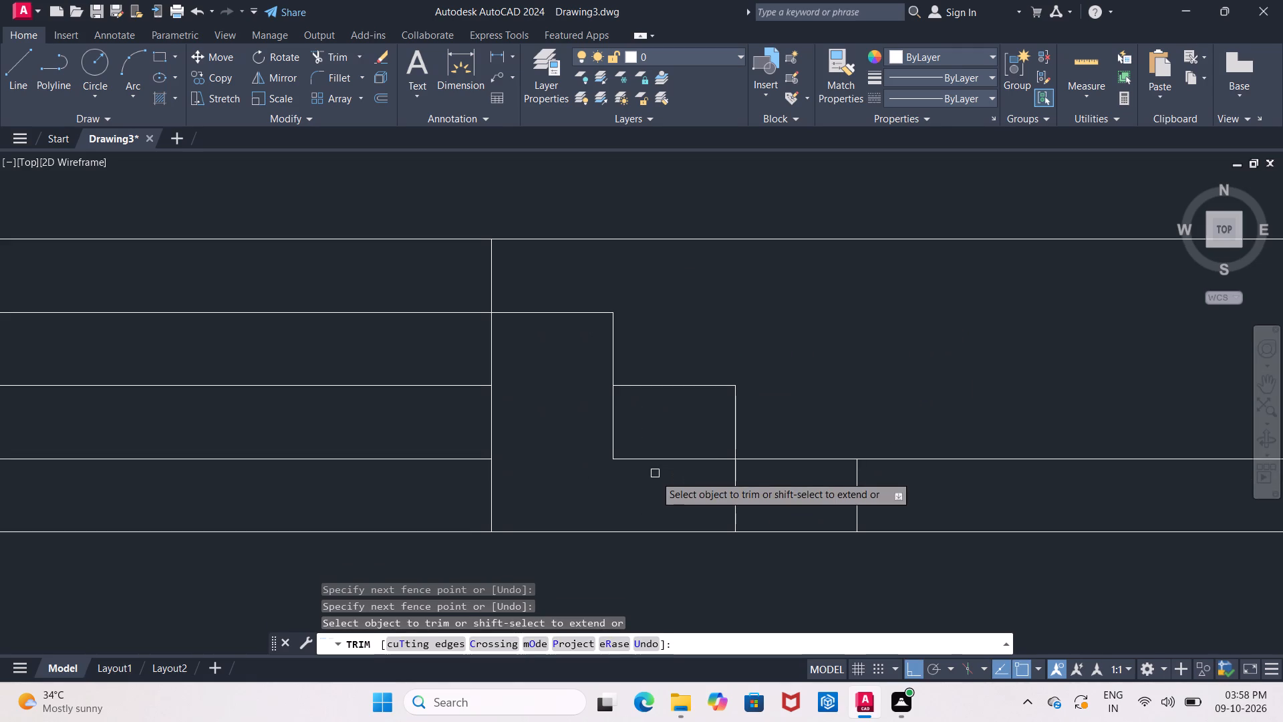
drag(543, 389, 708, 477)
middle_drag(696, 465, 569, 423)
drag(700, 450, 762, 464)
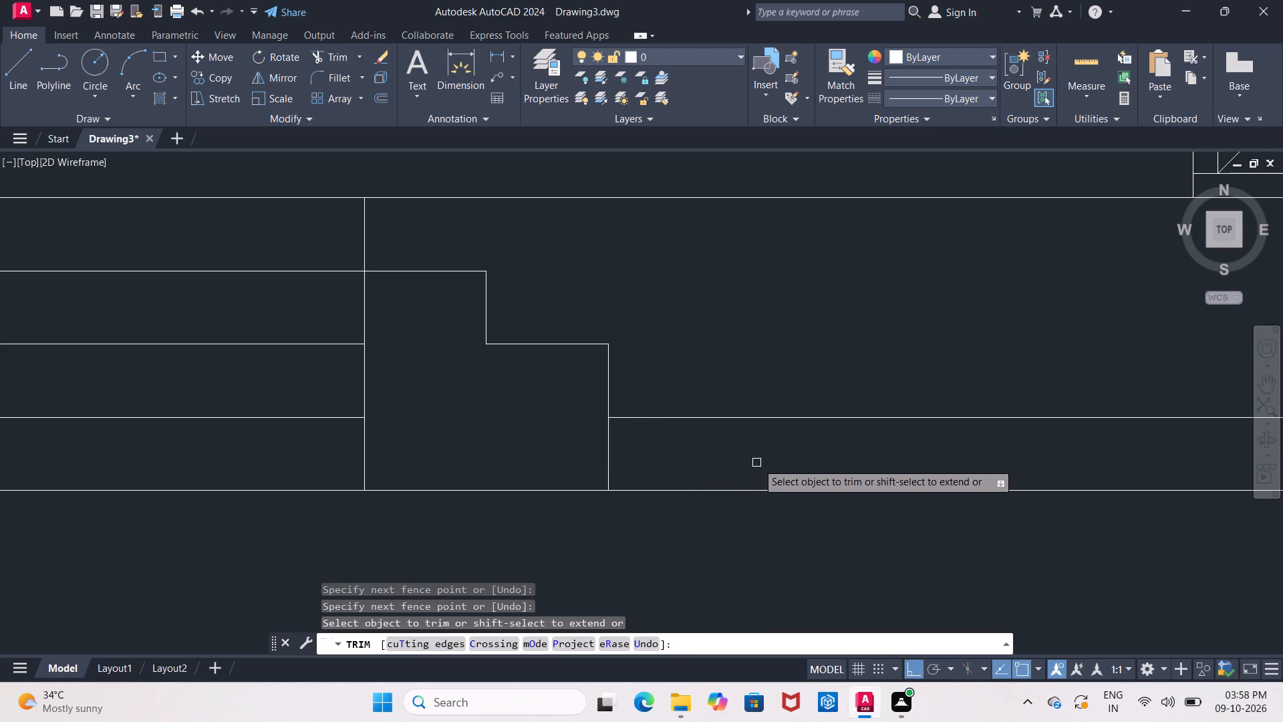
key(ctrl+z)
drag(711, 483, 795, 504)
scroll(788, 495, down, 2)
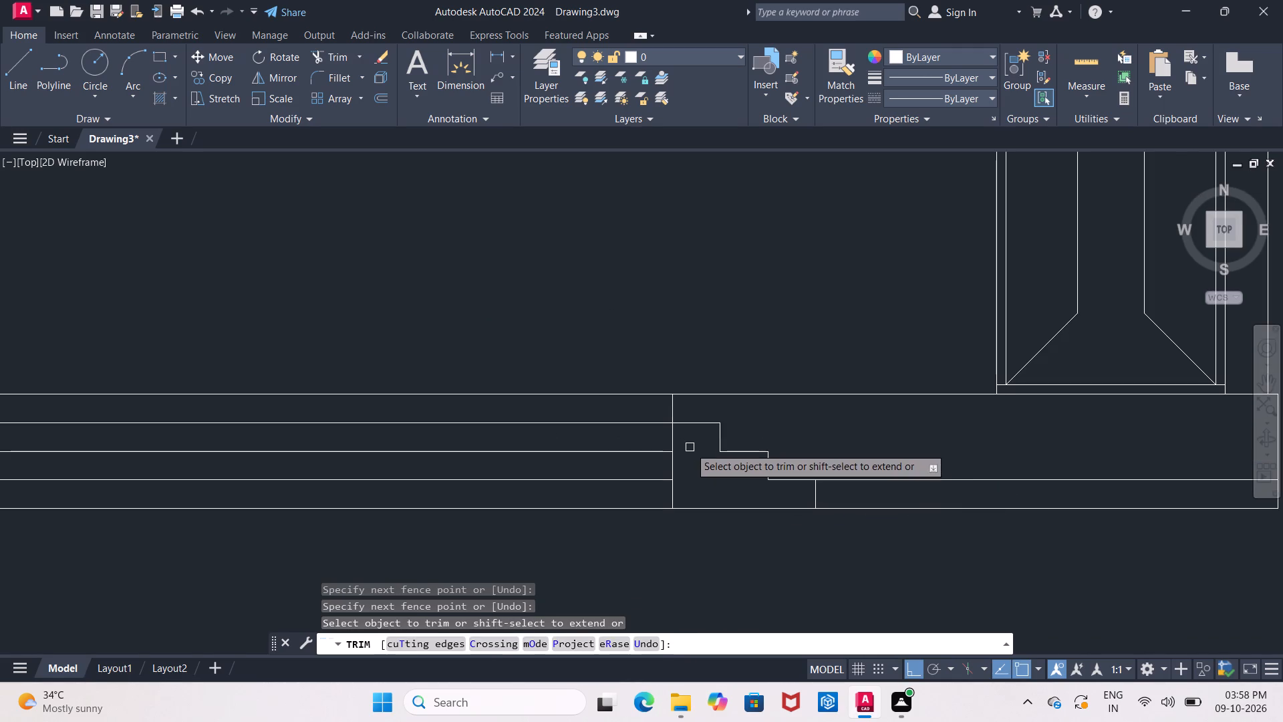
Trim away the three offset lines in the base left of the first short vertical.
middle_drag(690, 447, 721, 473)
scroll(716, 473, up, 1)
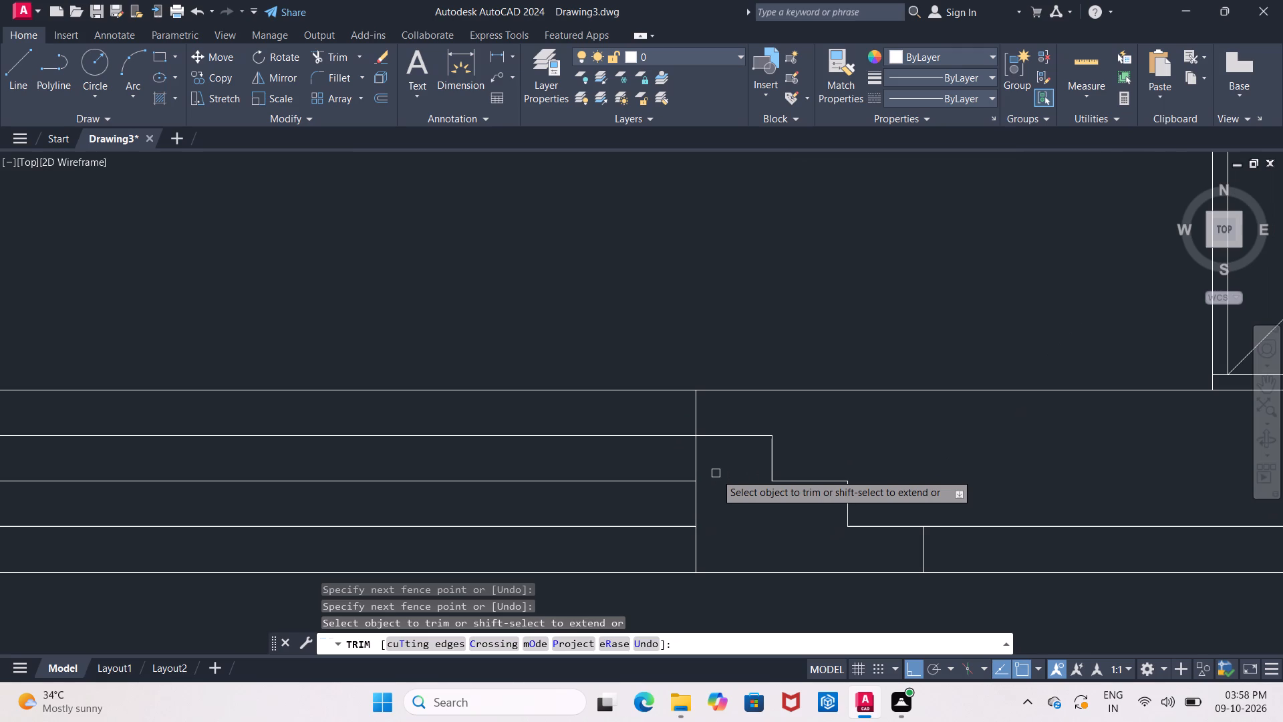
drag(631, 411, 635, 469)
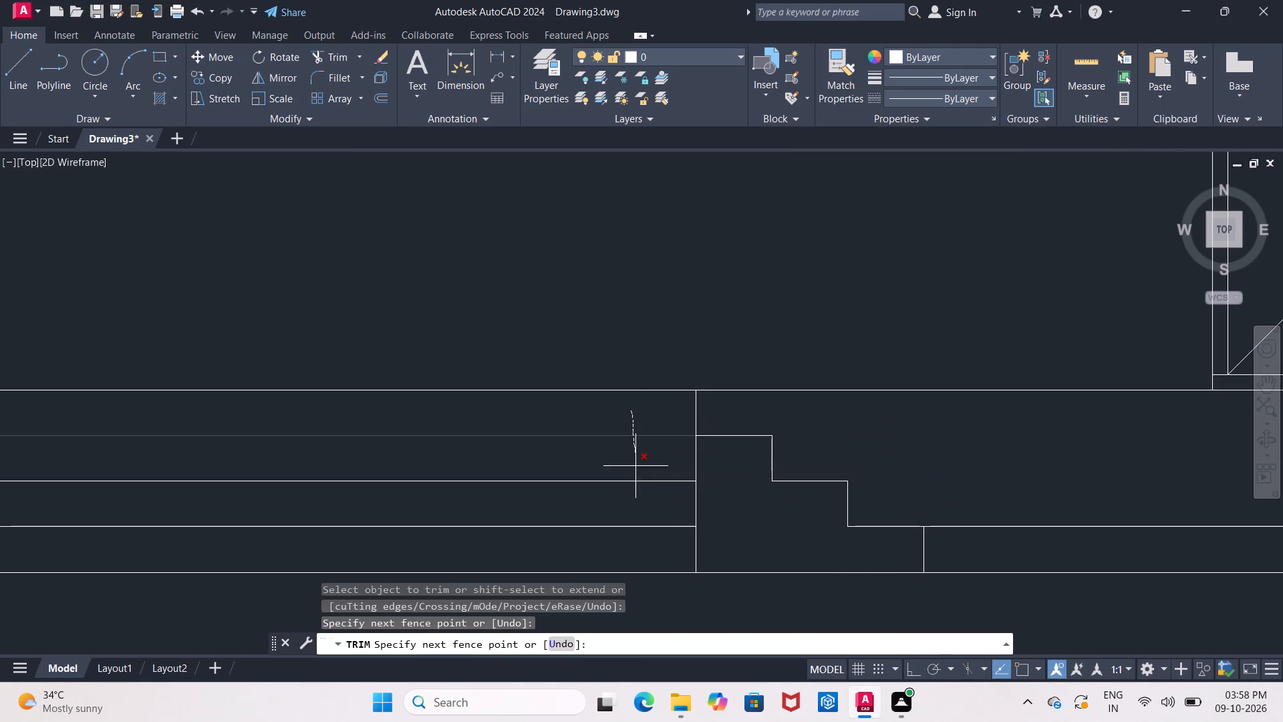
drag(635, 469, 633, 536)
Remove the remaining offset line between the bottom riser and the base's right end.
scroll(631, 524, down, 2)
middle_drag(623, 498, 636, 523)
scroll(637, 519, up, 1)
middle_drag(637, 518, 629, 518)
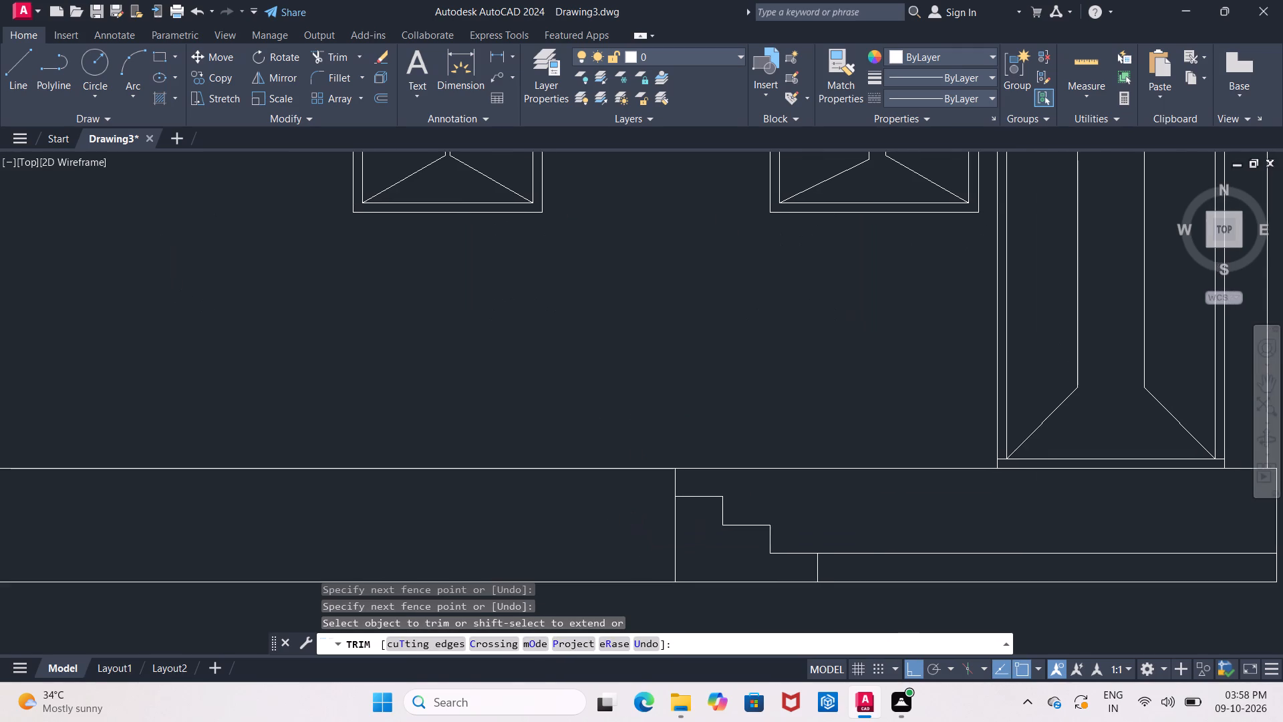
scroll(629, 518, down, 1)
middle_drag(629, 518, 637, 523)
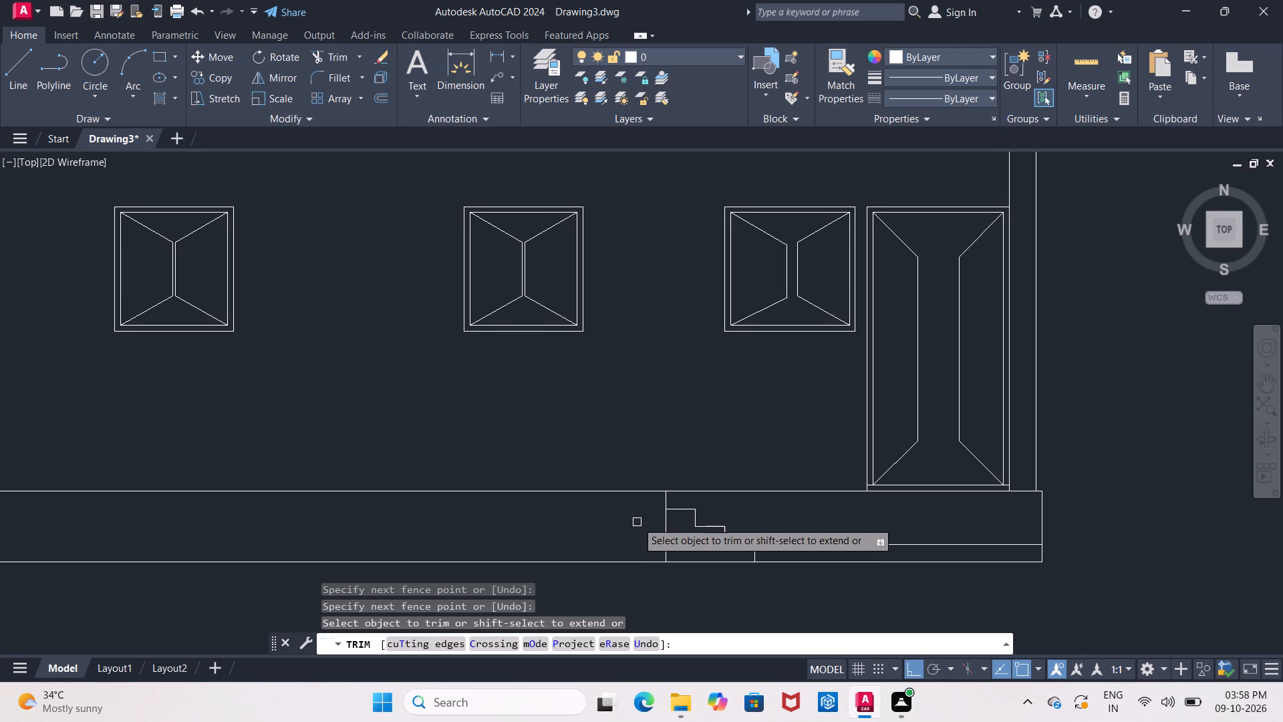
scroll(637, 521, up, 1)
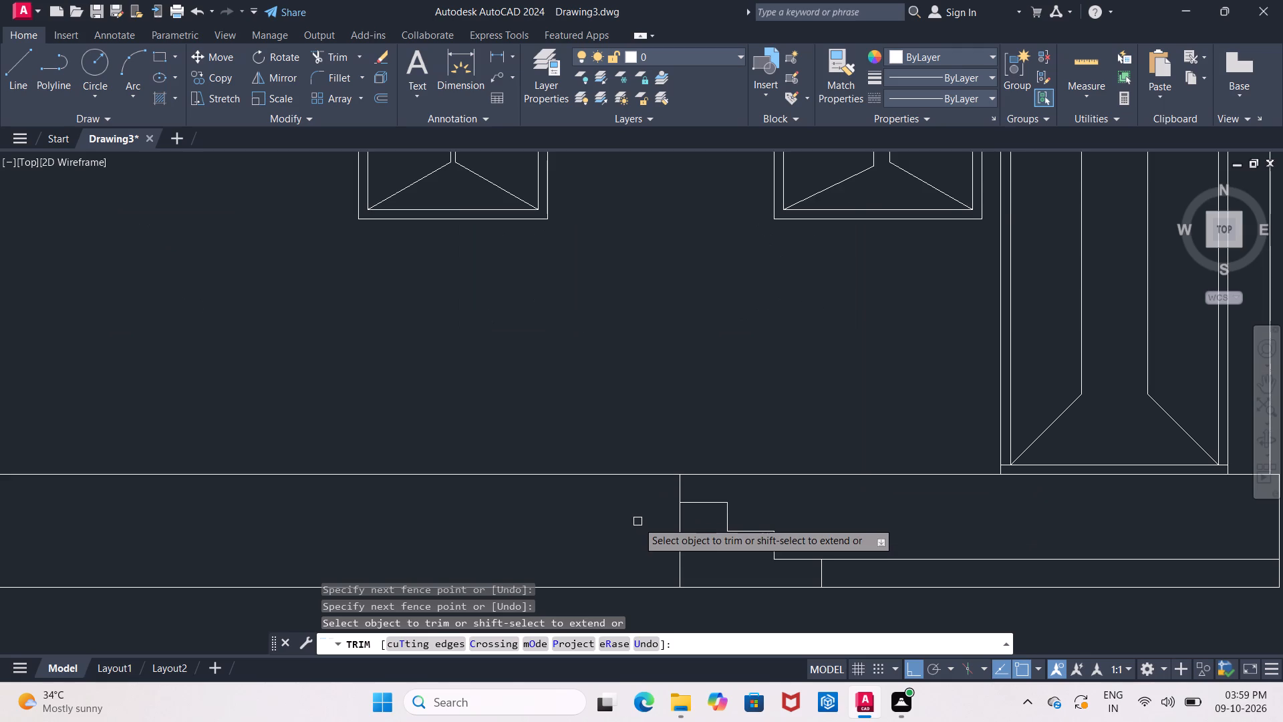
scroll(640, 510, up, 1)
middle_drag(641, 508, 628, 504)
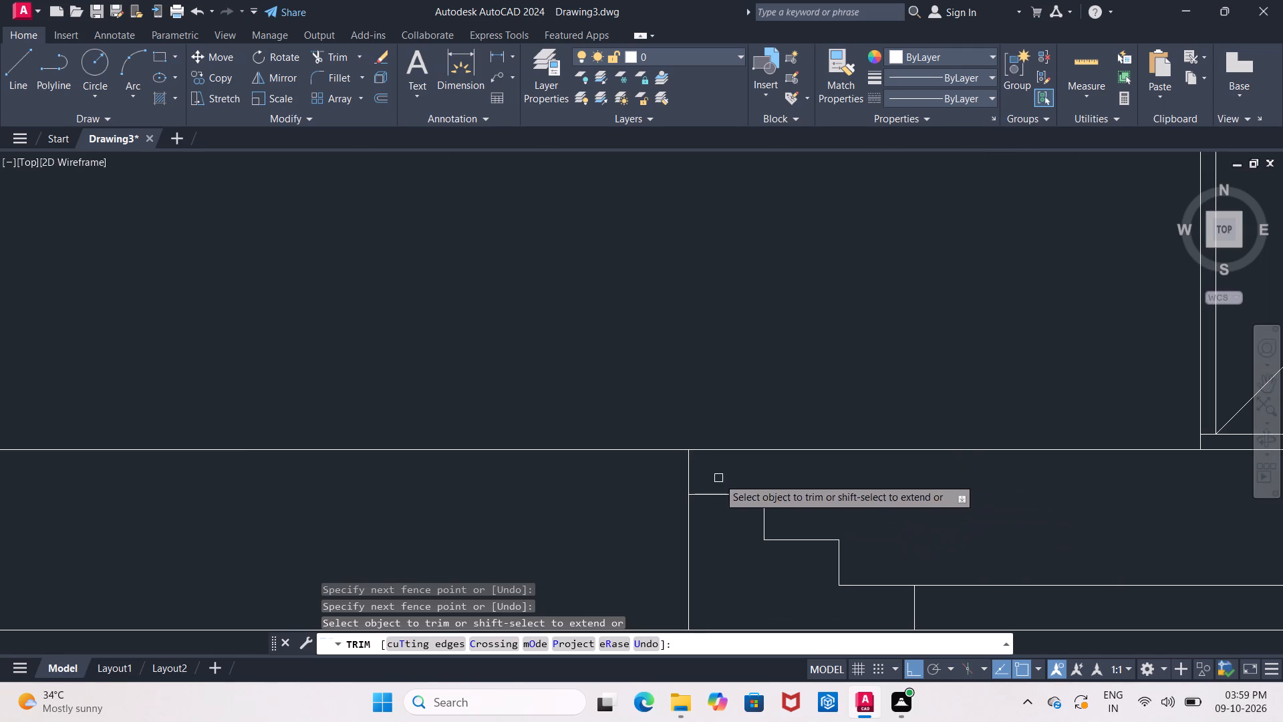
scroll(721, 436, down, 3)
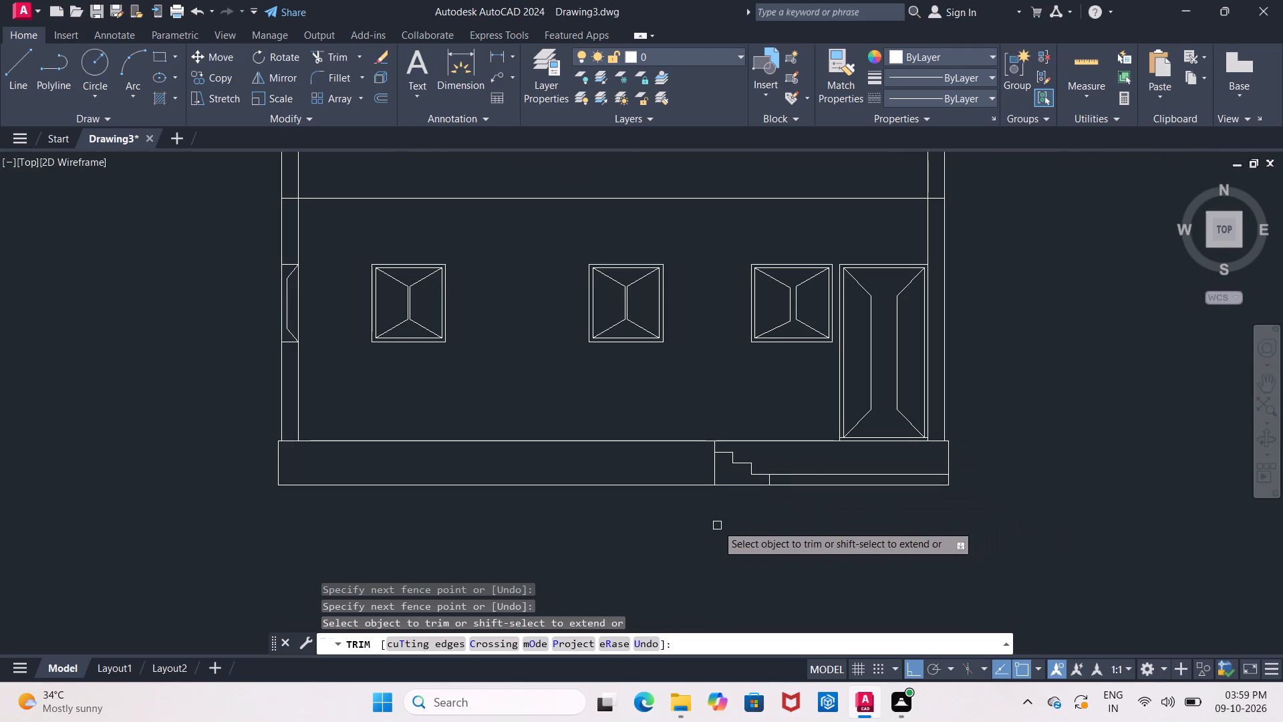
middle_click(717, 525)
middle_drag(718, 519, 710, 528)
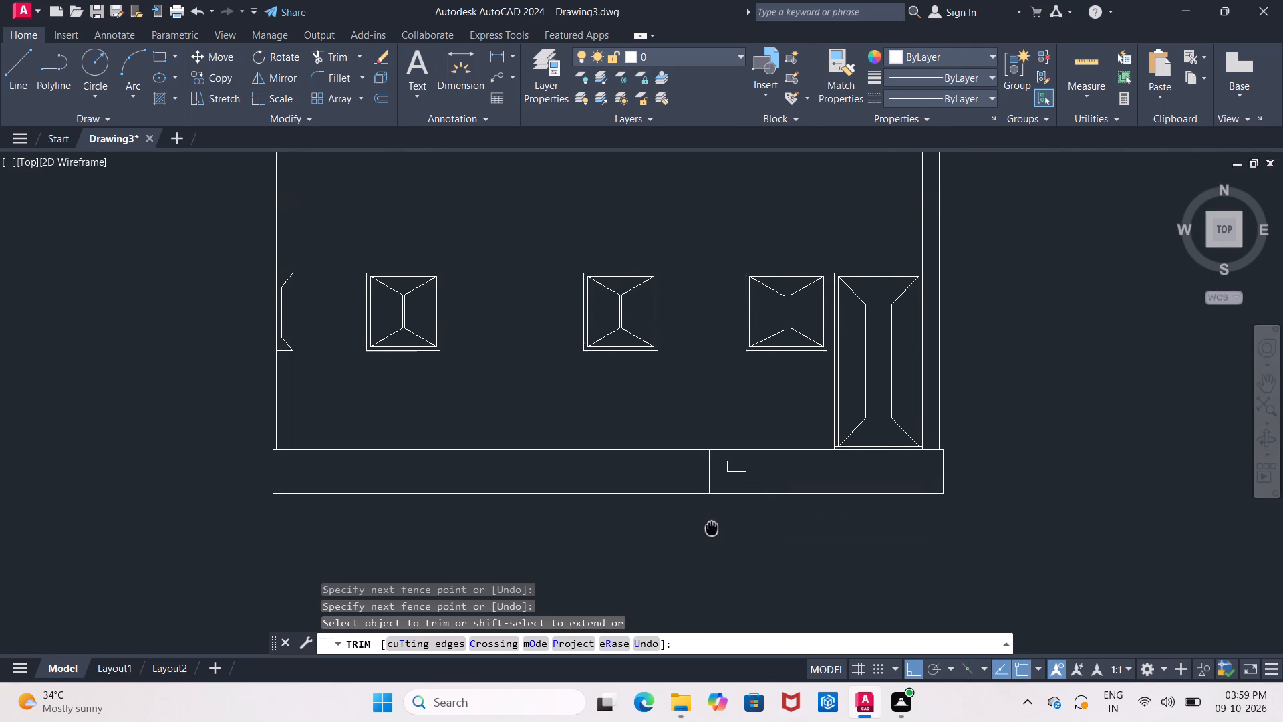
middle_drag(710, 528, 708, 532)
click(812, 490)
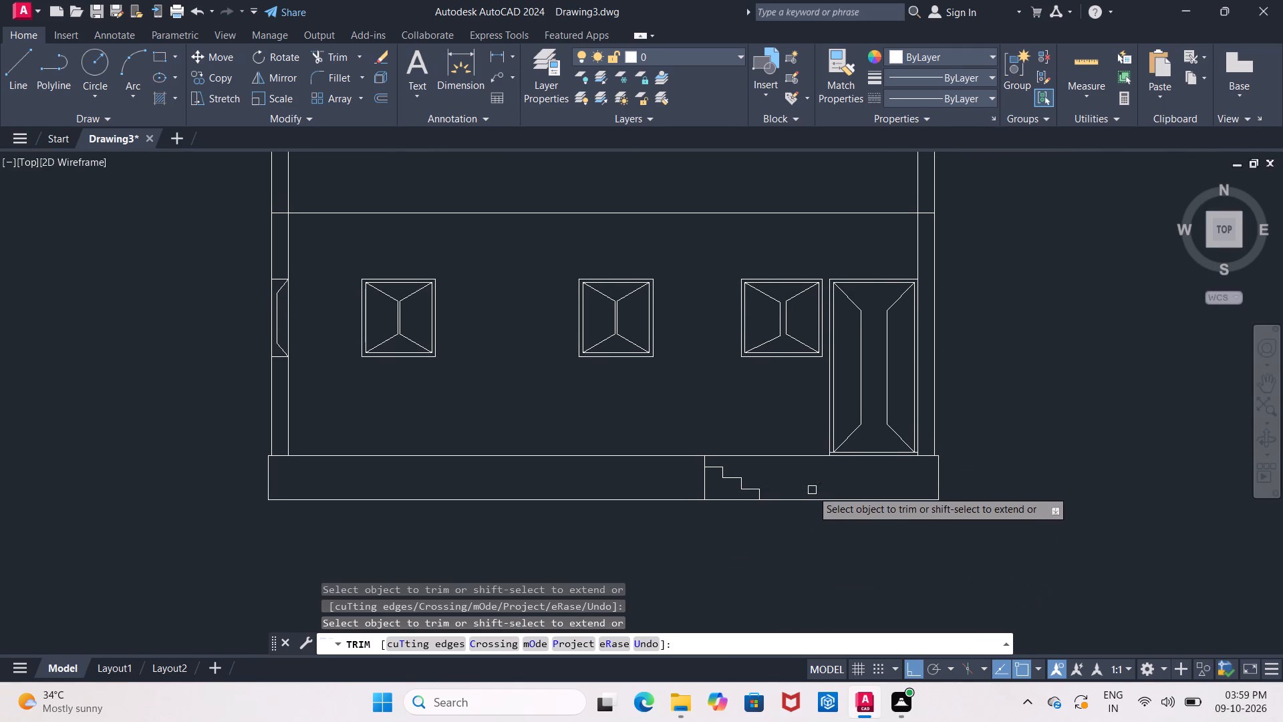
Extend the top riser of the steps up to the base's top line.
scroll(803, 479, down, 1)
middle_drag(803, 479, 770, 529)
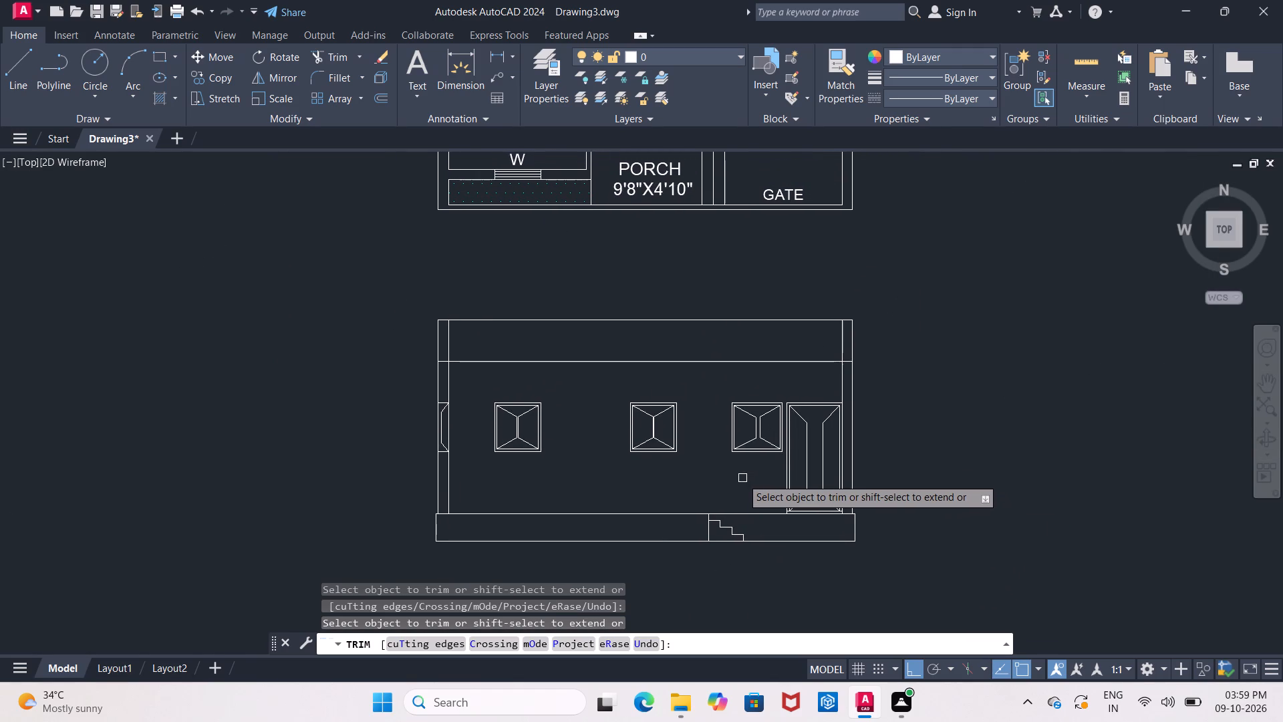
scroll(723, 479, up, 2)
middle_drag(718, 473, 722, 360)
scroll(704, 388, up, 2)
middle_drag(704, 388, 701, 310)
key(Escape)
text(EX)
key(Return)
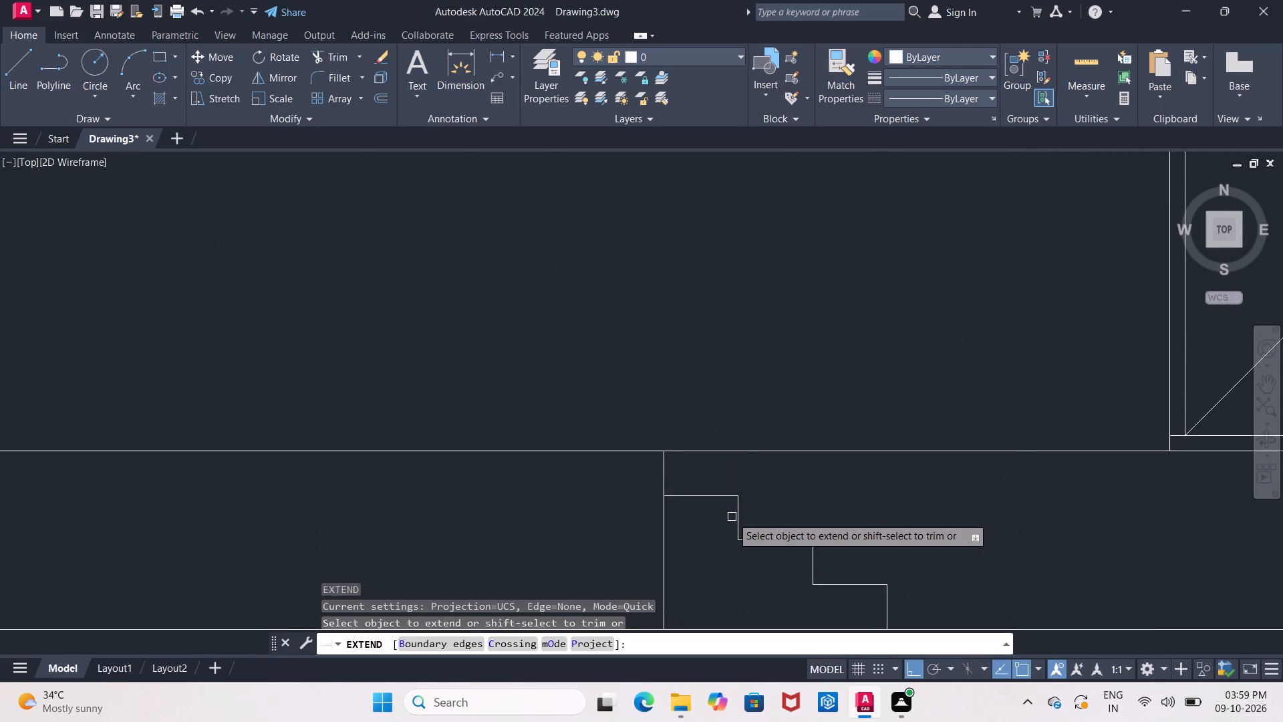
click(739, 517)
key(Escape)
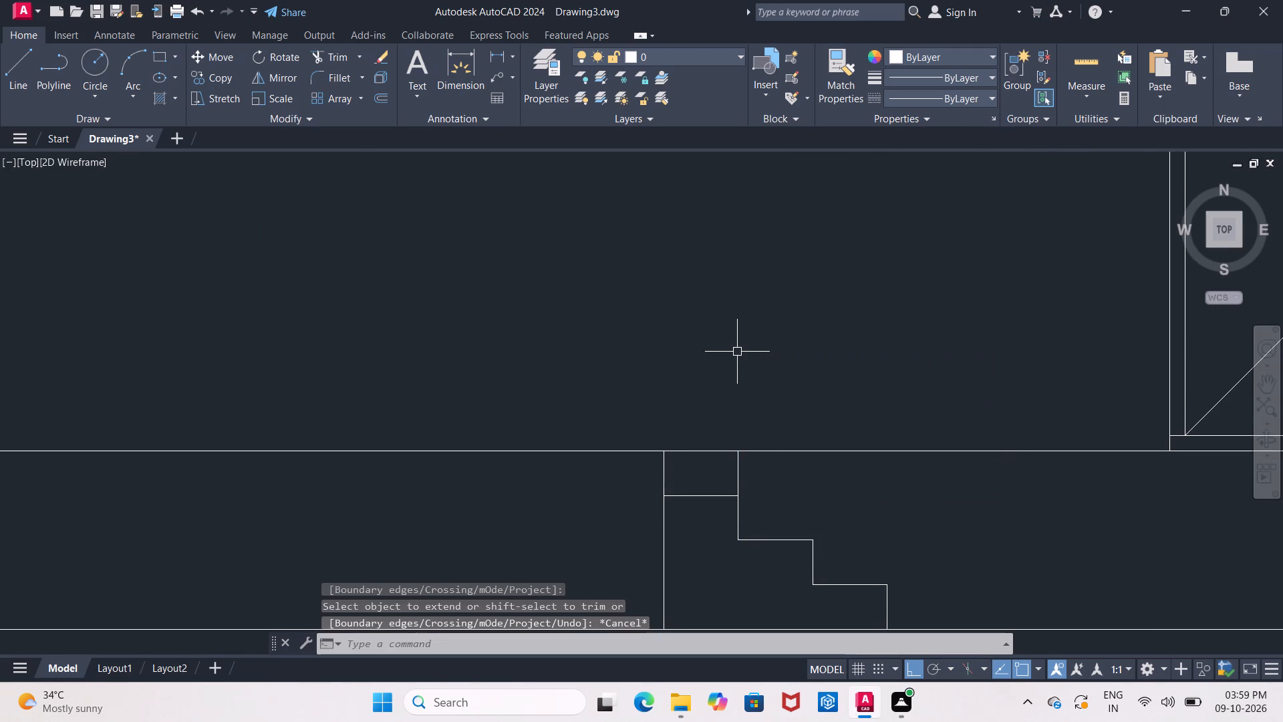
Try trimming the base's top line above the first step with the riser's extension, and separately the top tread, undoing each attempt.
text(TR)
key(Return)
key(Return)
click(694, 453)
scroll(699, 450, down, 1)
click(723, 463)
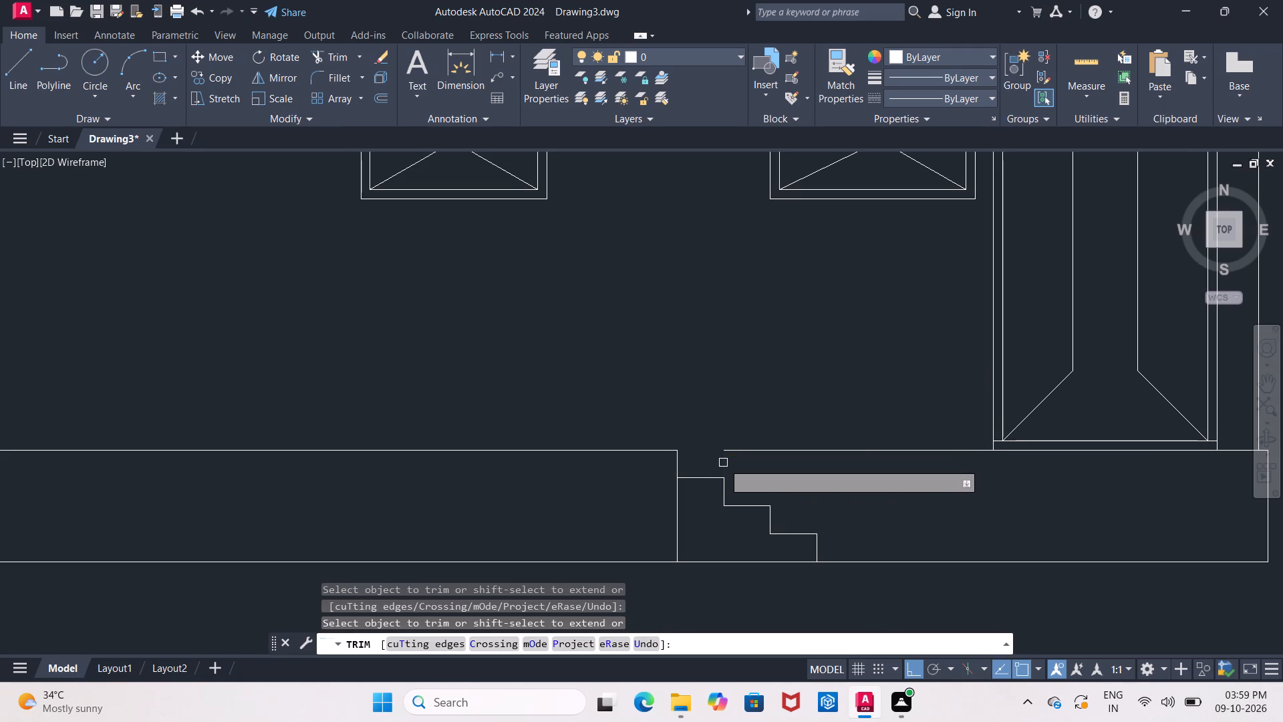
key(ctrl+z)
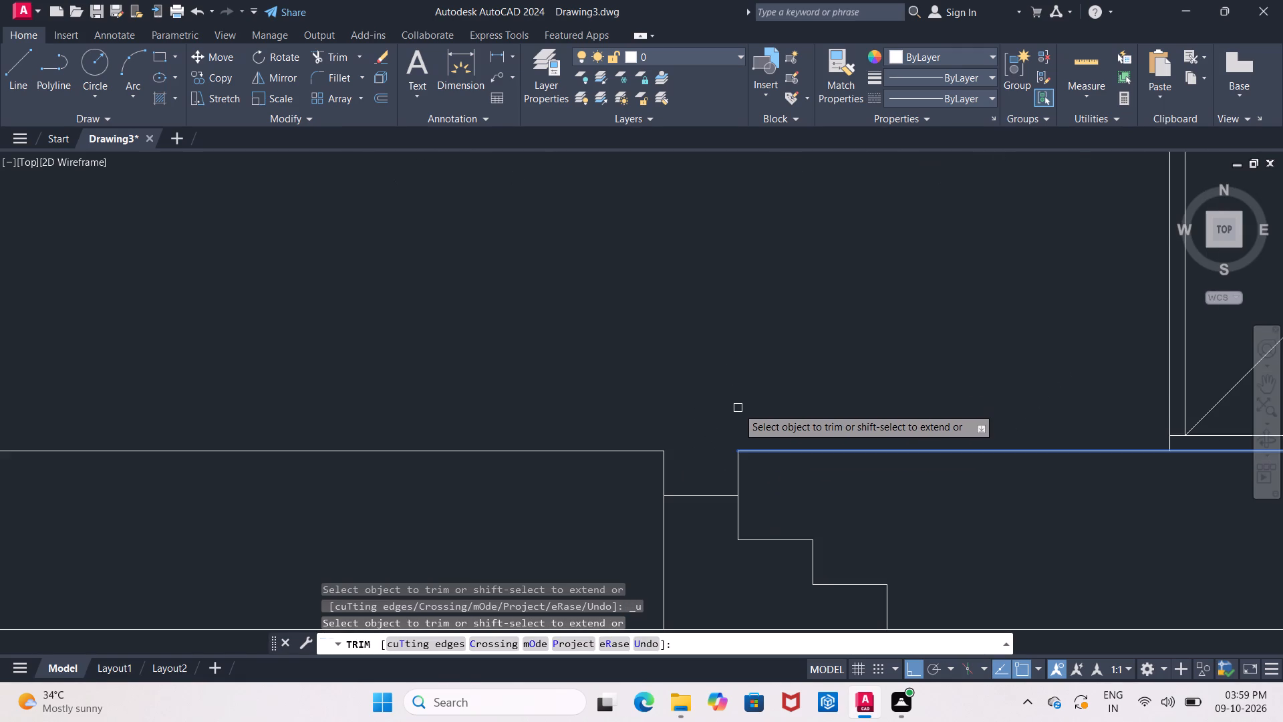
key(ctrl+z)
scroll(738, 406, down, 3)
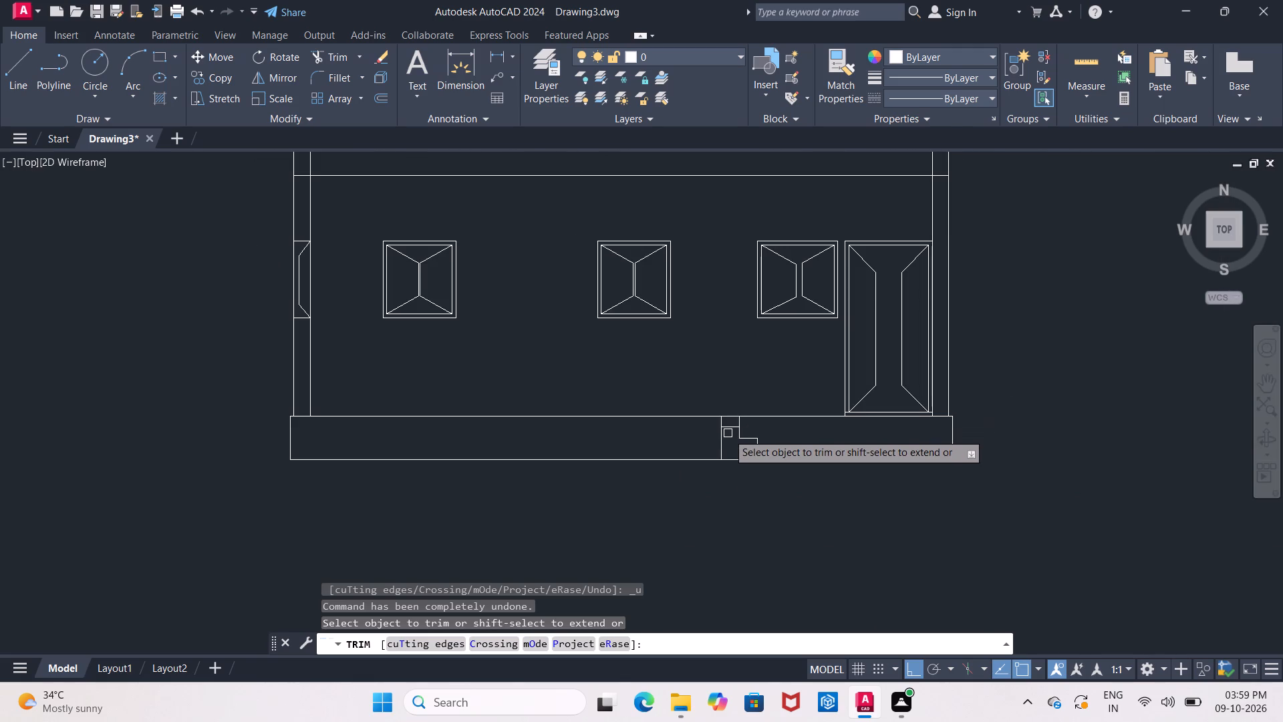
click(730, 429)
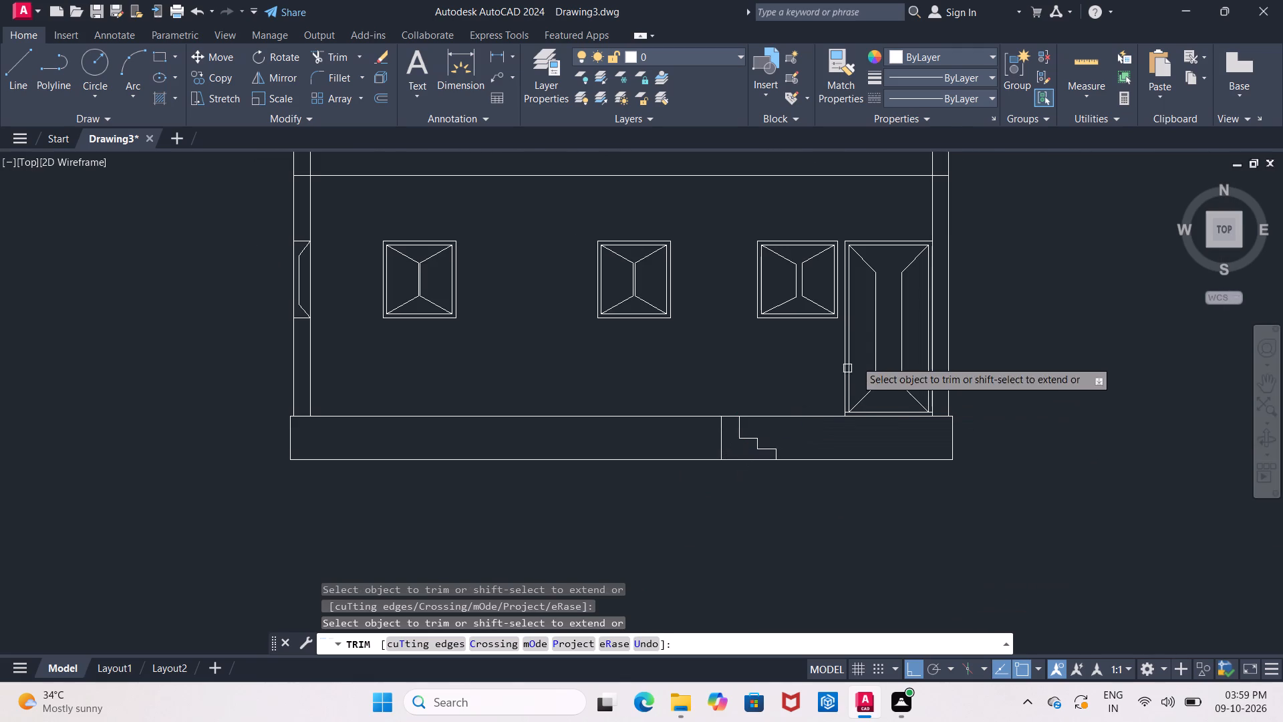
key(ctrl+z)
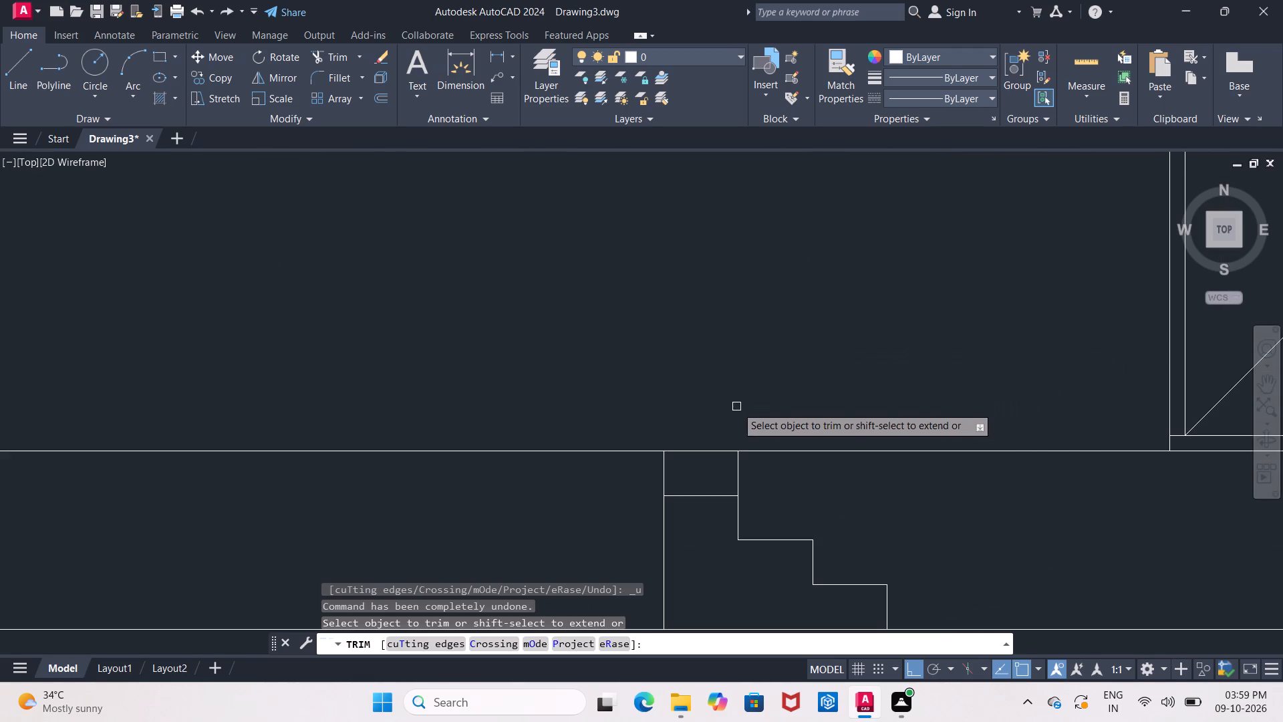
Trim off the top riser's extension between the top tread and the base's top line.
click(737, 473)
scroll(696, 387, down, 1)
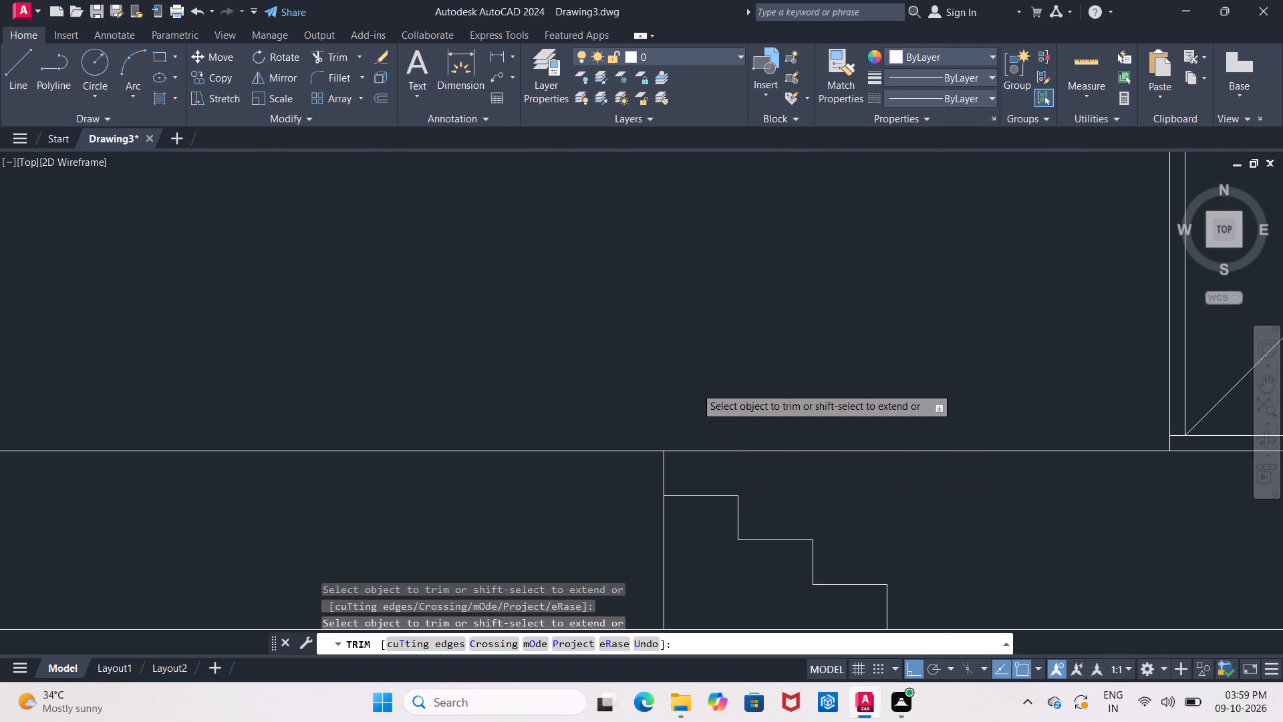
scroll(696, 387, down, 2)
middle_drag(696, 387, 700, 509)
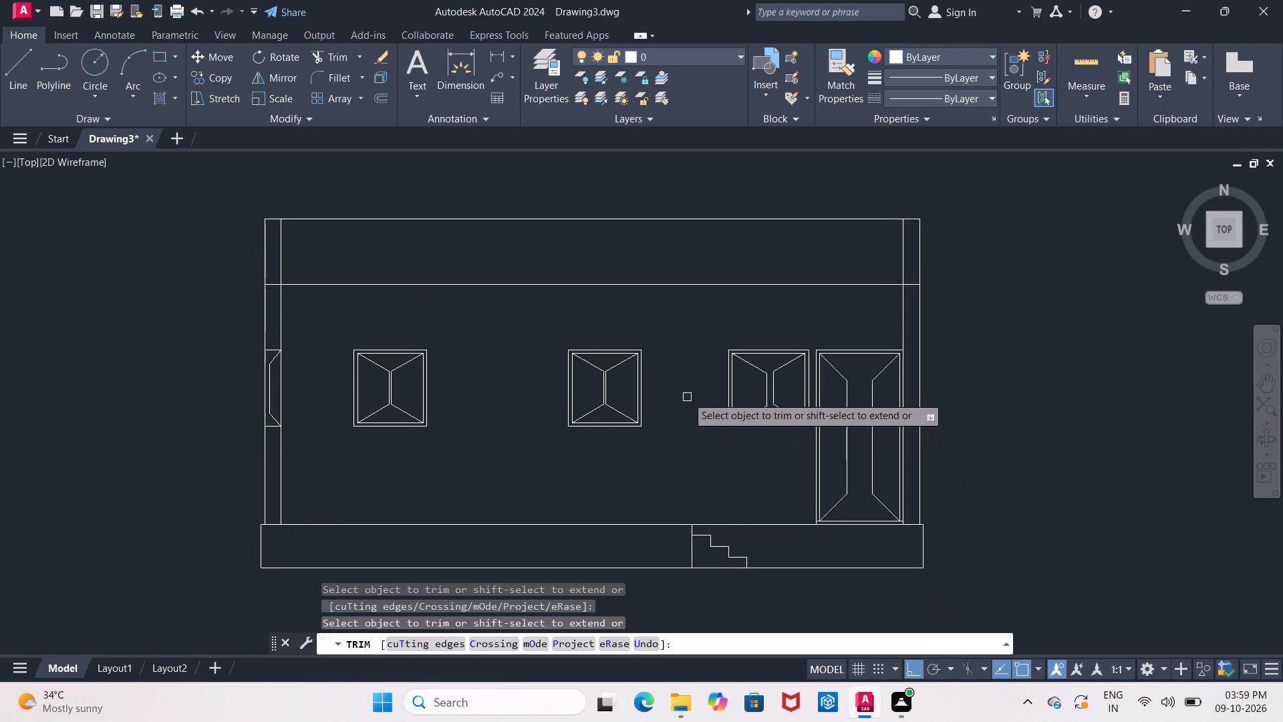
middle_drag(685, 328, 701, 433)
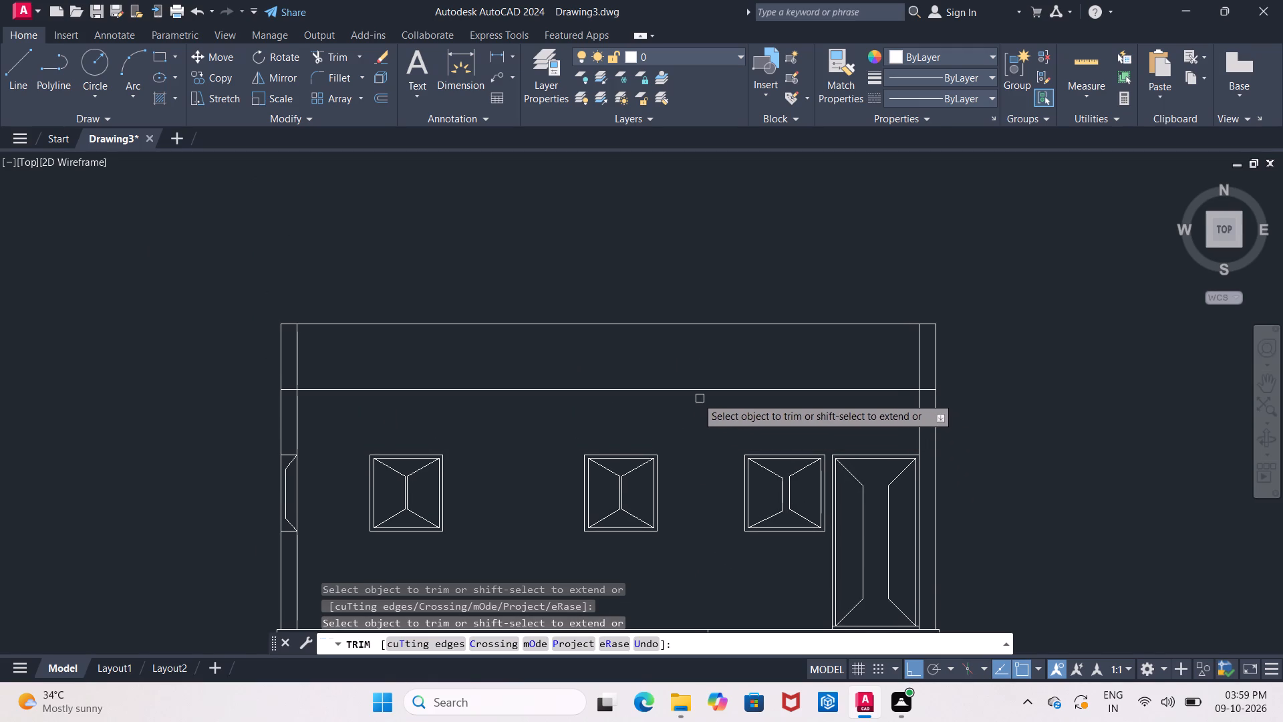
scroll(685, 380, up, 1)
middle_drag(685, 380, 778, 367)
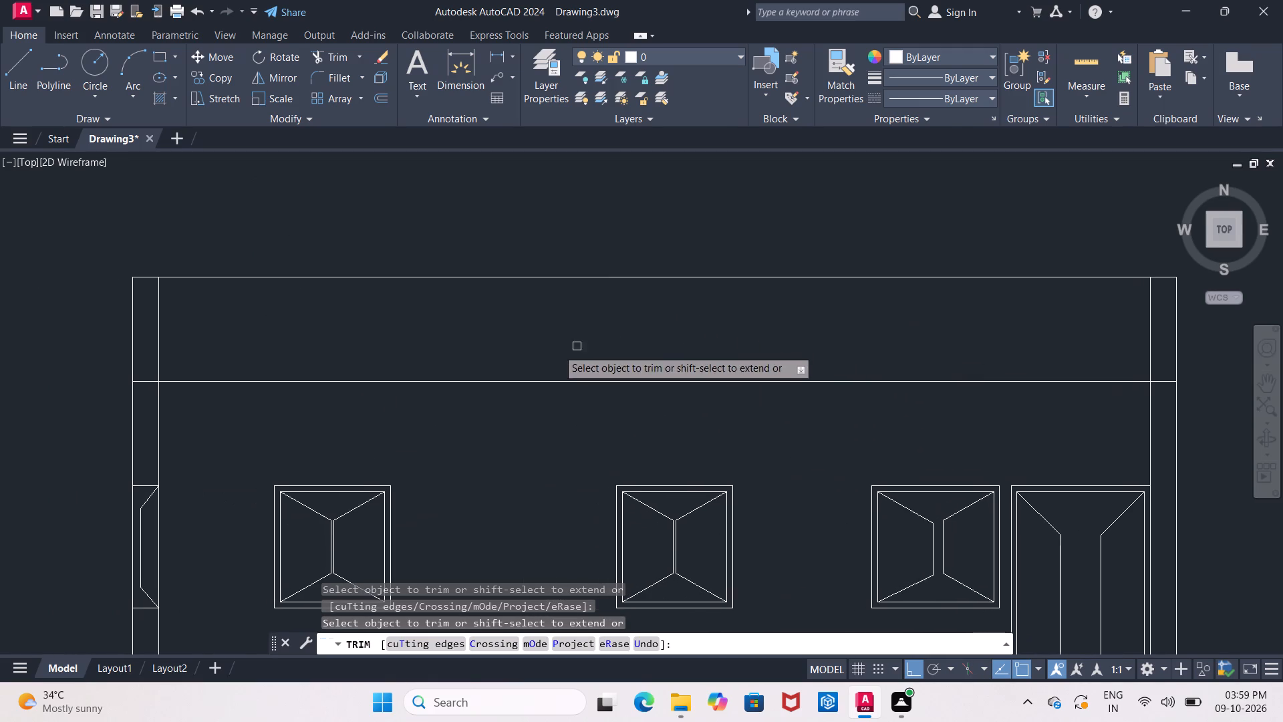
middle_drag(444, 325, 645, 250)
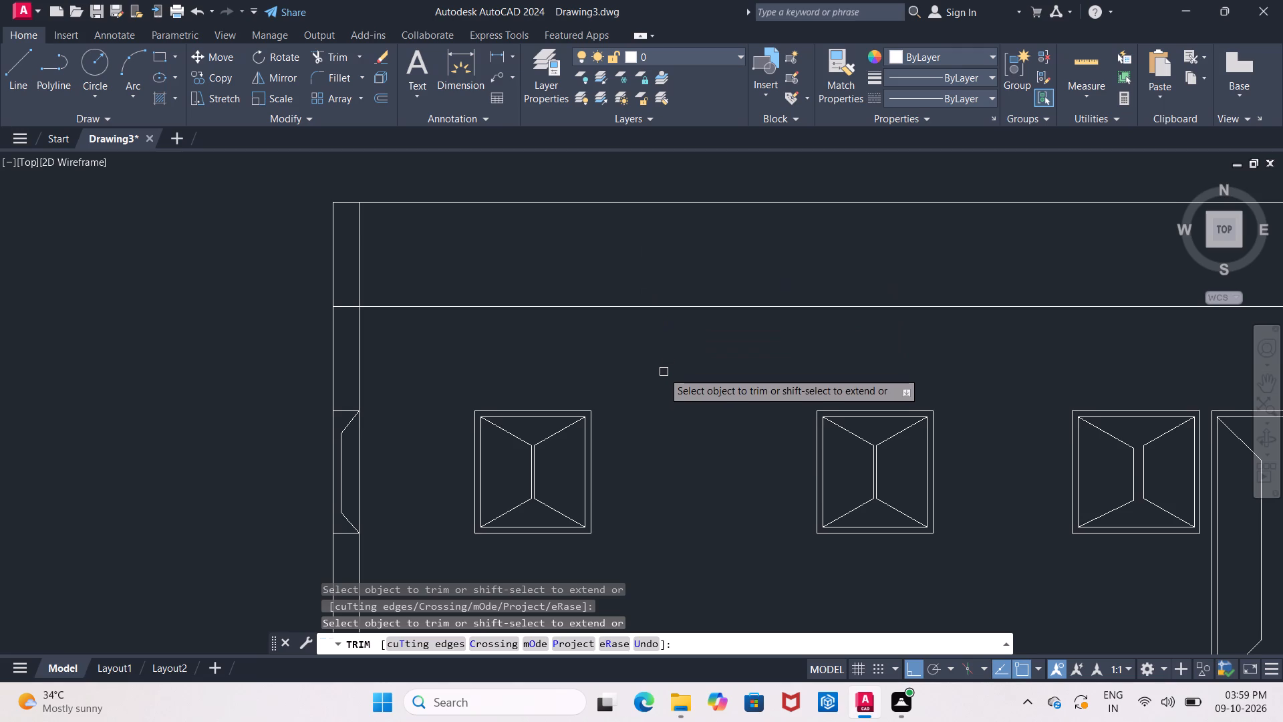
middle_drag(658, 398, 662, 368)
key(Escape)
Offset the outer top edge of the leftmost full window upward by 9".
key(o)
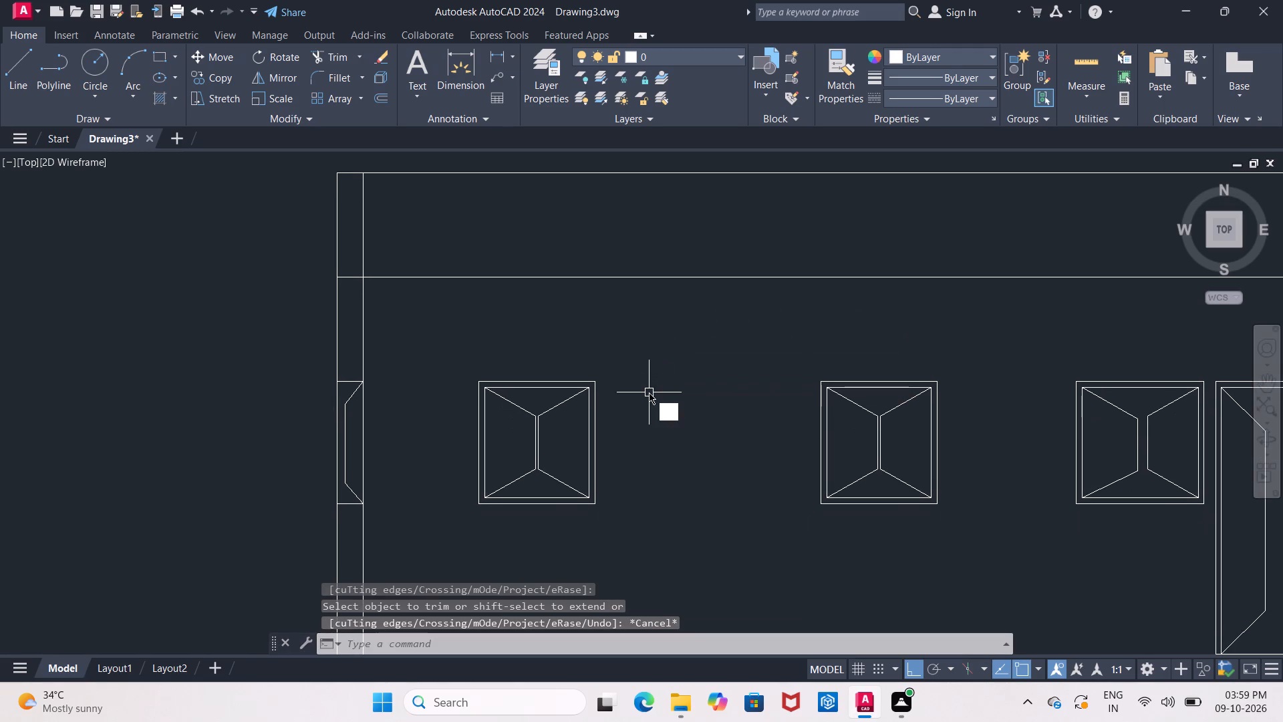
key(Return)
key(9)
key(shift+quotedbl)
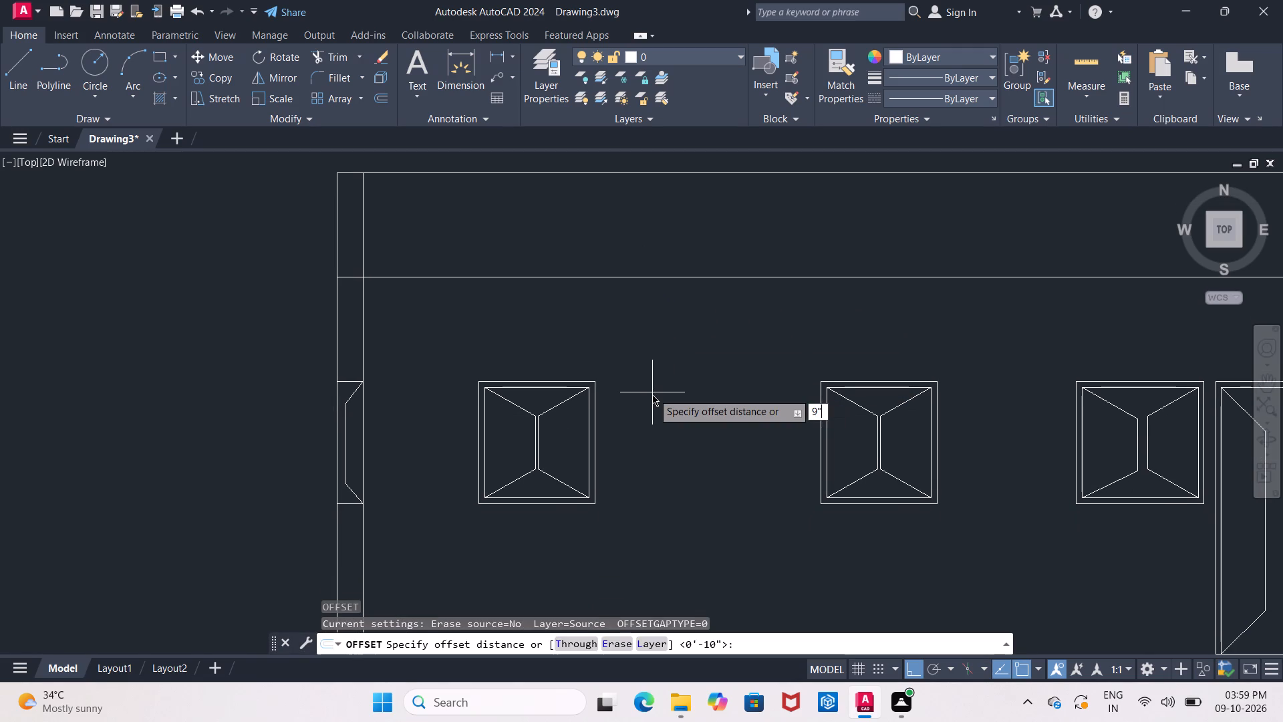
key(Return)
scroll(568, 380, up, 2)
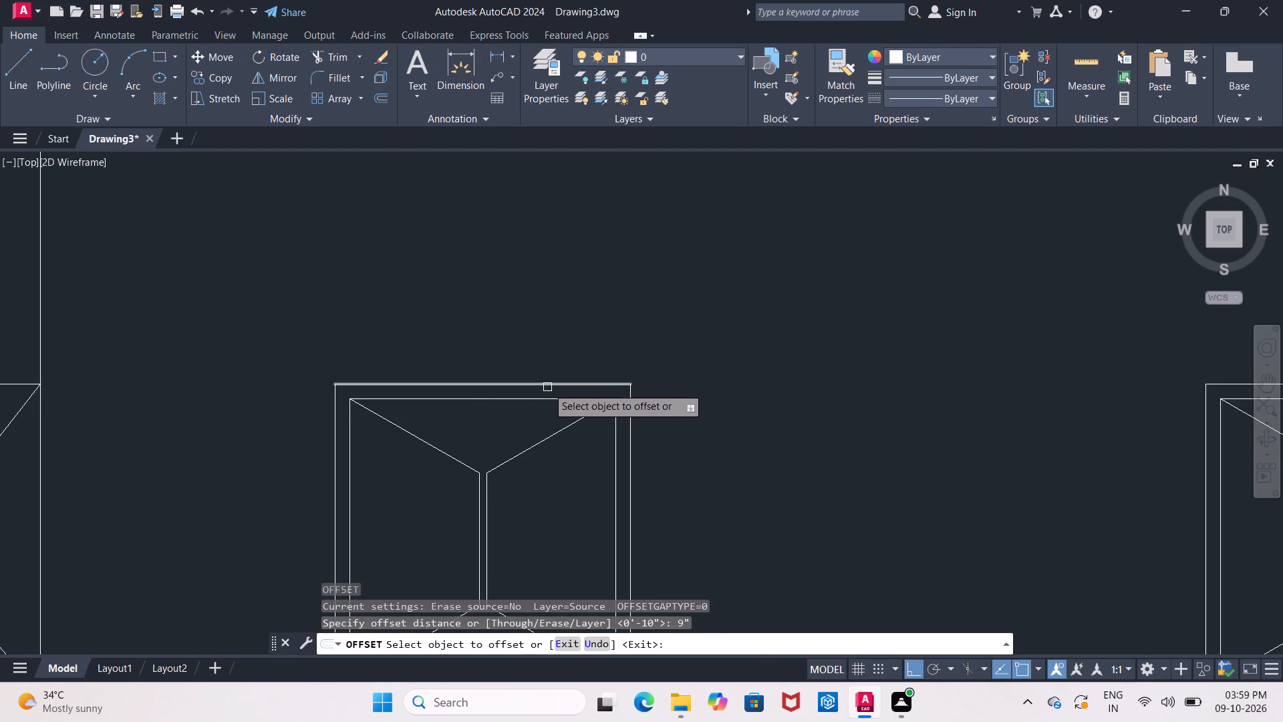
click(547, 387)
click(553, 336)
scroll(593, 355, down, 2)
middle_click(593, 355)
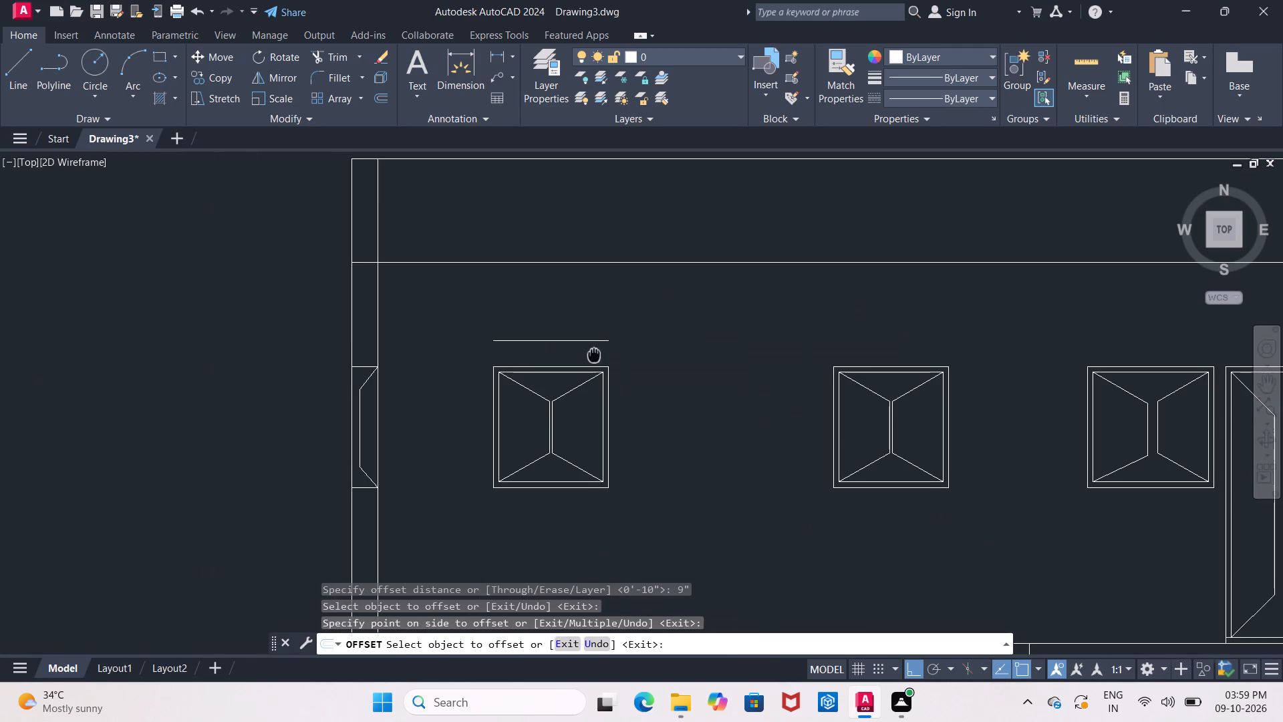
key(Escape)
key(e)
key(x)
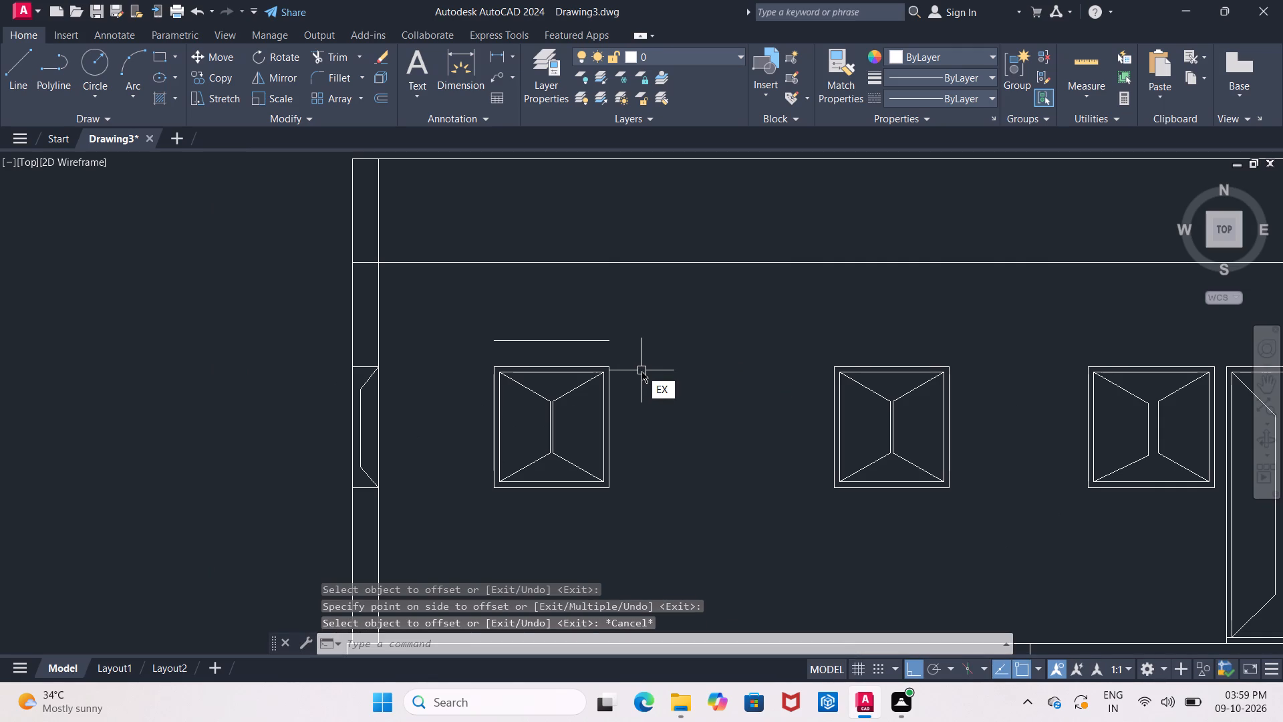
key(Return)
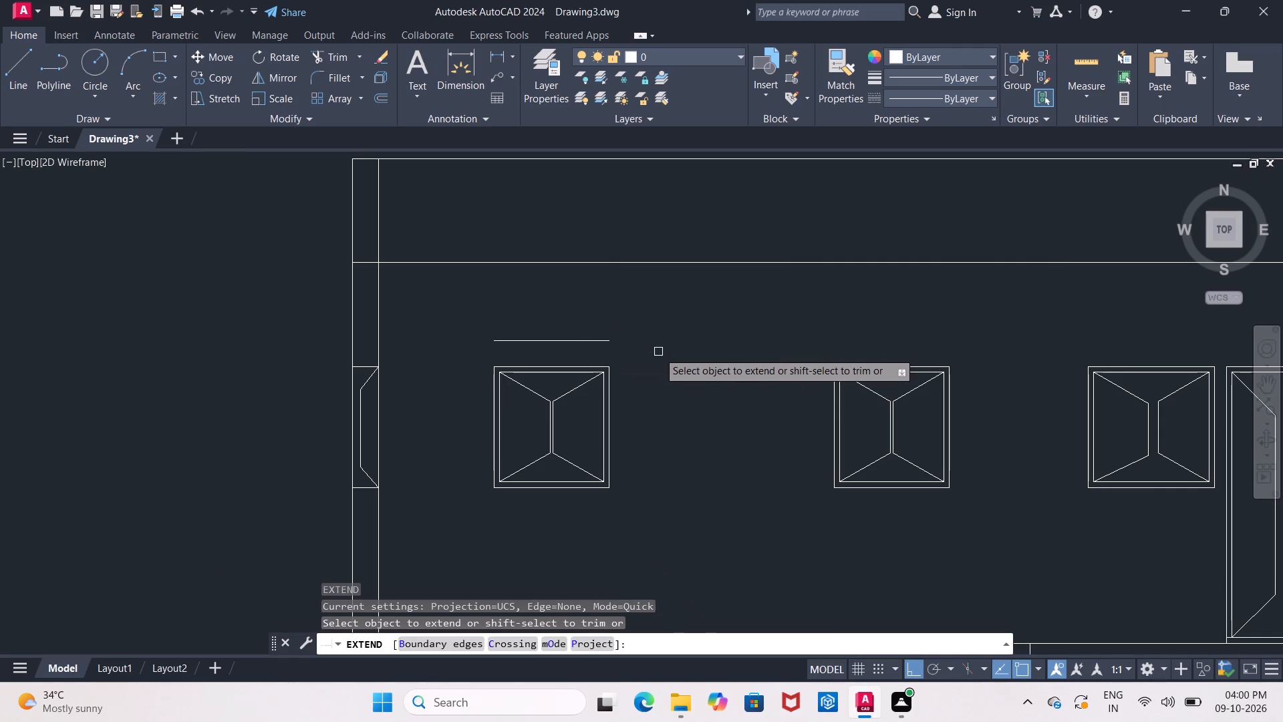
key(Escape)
Stretch both ends of the line 9" above the windows past the outer walls, about 24'-4" rightward and 6'-6" leftward.
click(598, 340)
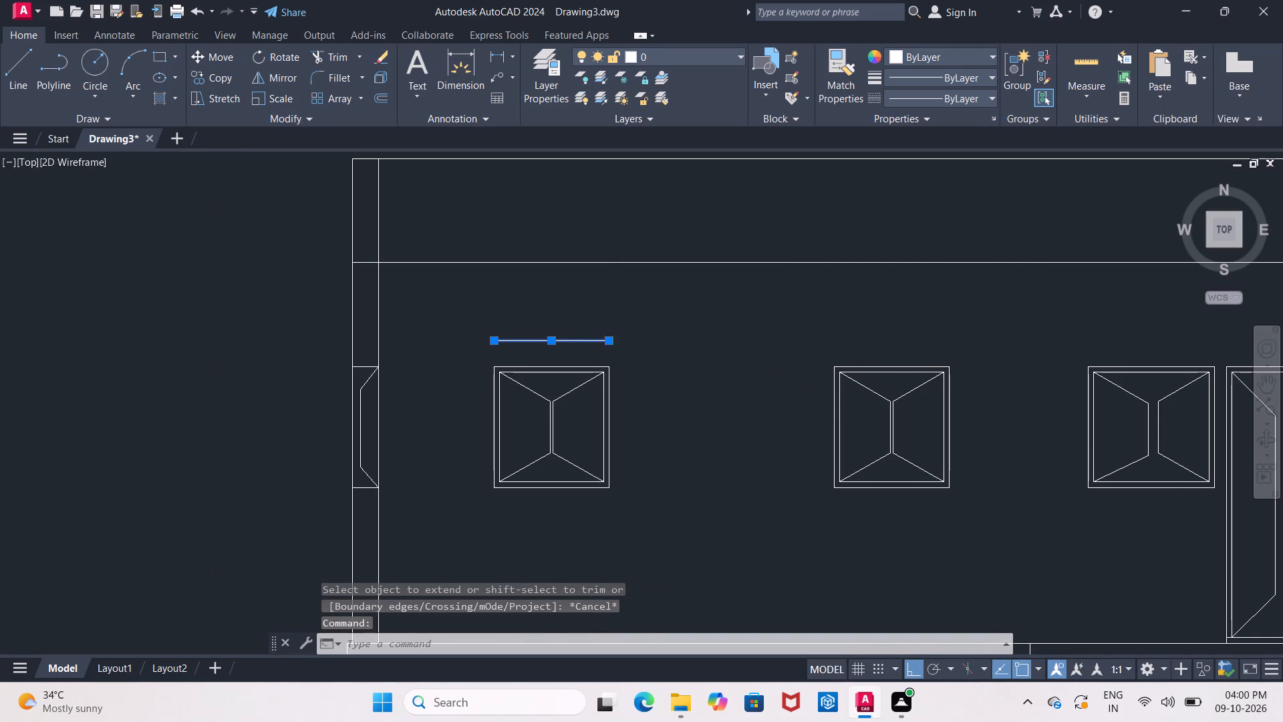
click(611, 342)
middle_drag(814, 351, 531, 359)
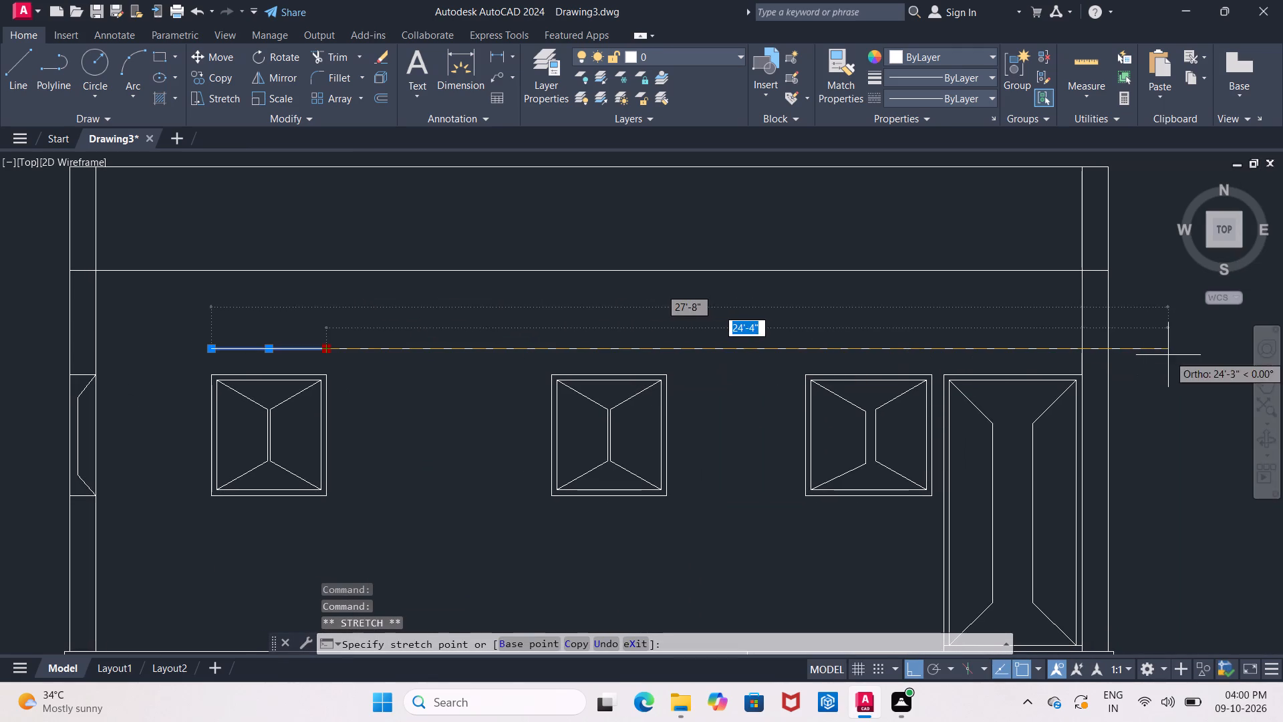
click(1169, 355)
key(Escape)
middle_drag(641, 302, 1057, 285)
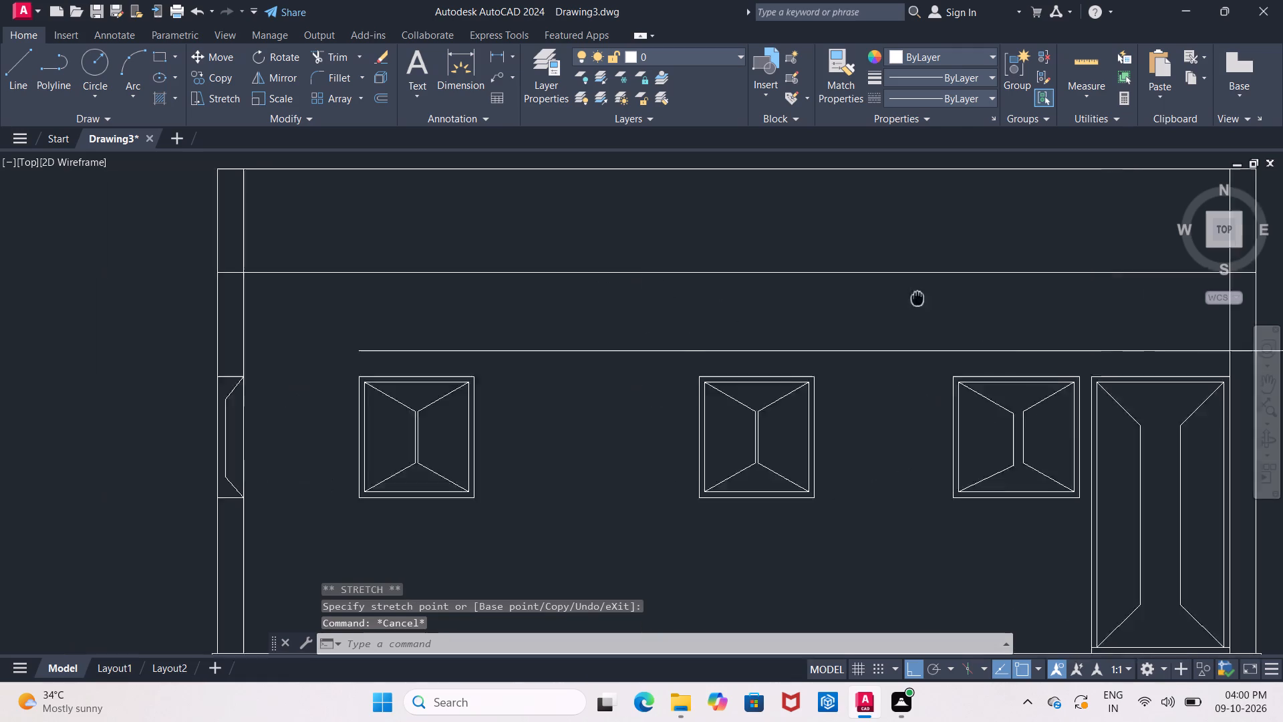
middle_drag(1057, 285, 1145, 271)
scroll(783, 294, up, 1)
click(750, 330)
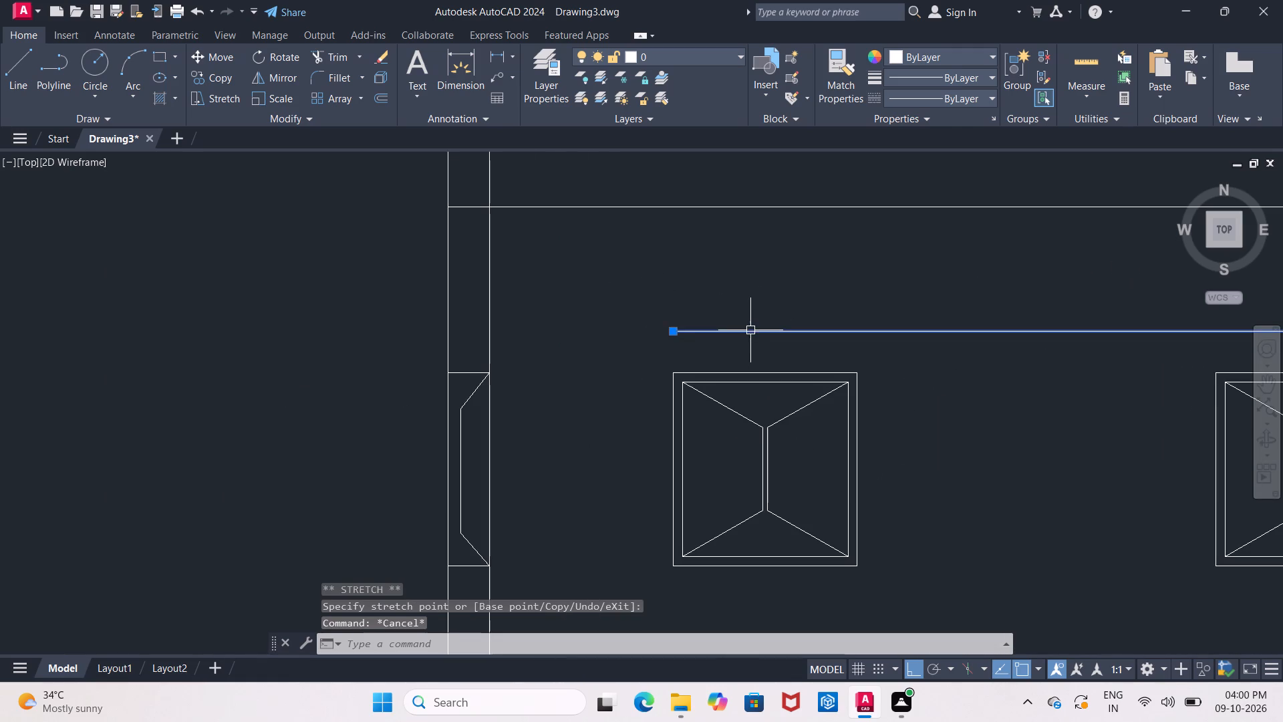
click(672, 334)
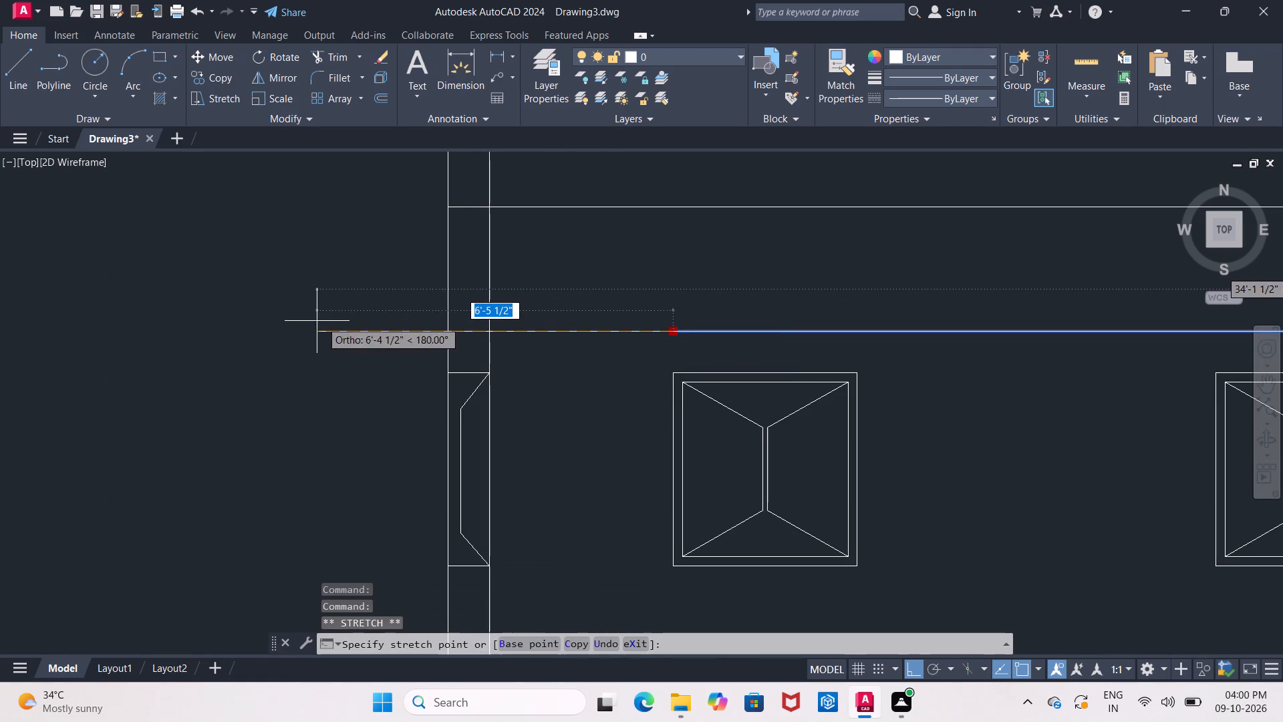
click(311, 321)
key(Escape)
middle_drag(327, 320, 249, 314)
key(Escape)
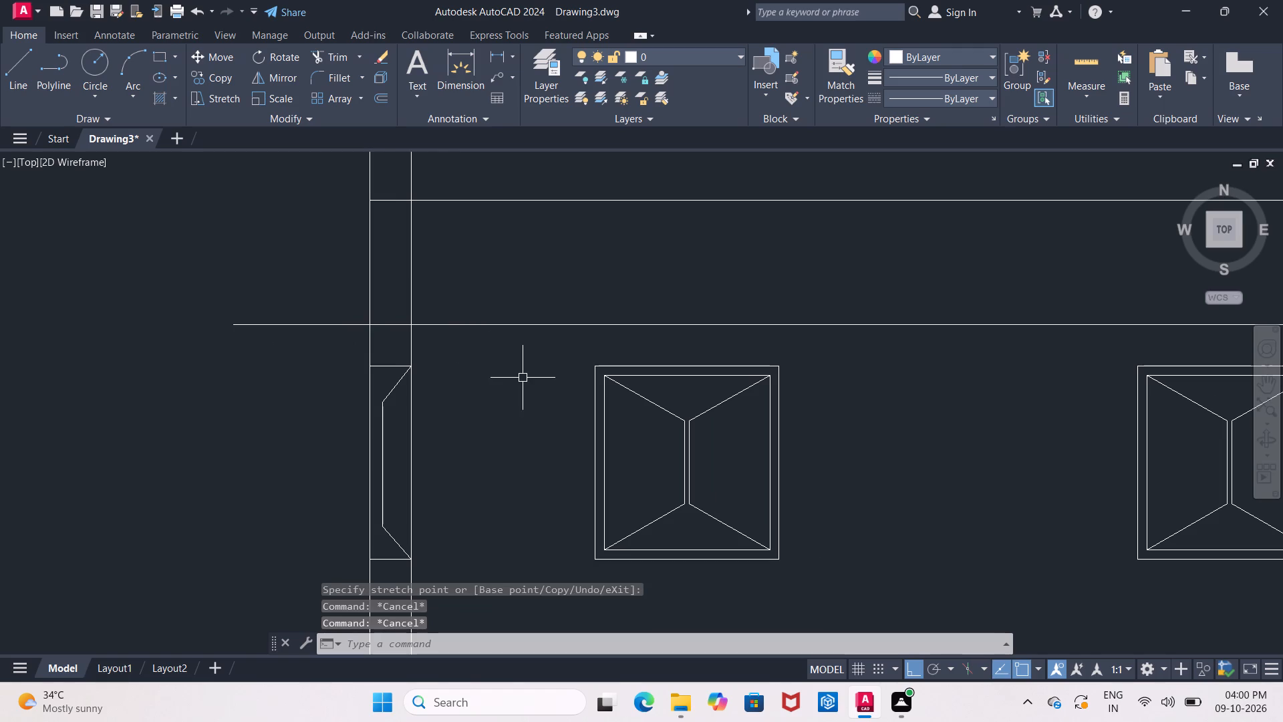
Stretch the leftmost full window's outer top edge in both directions past the outer walls of the elevation.
click(655, 365)
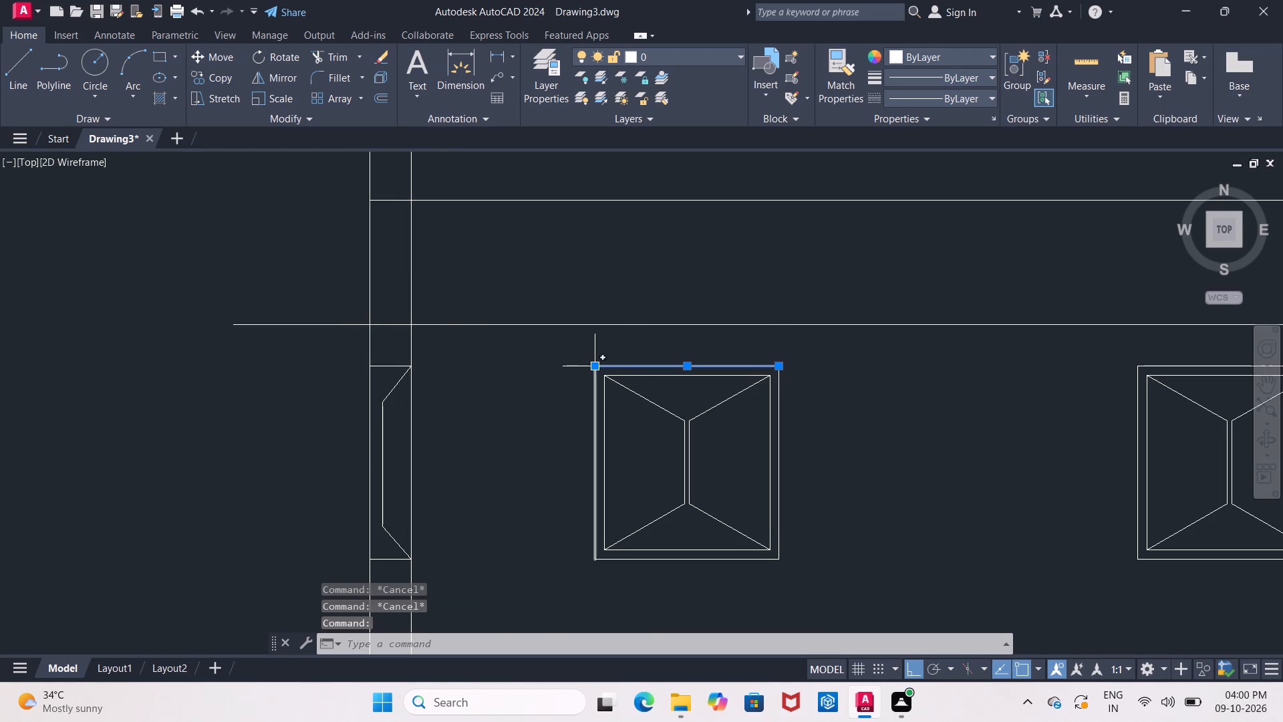
click(593, 364)
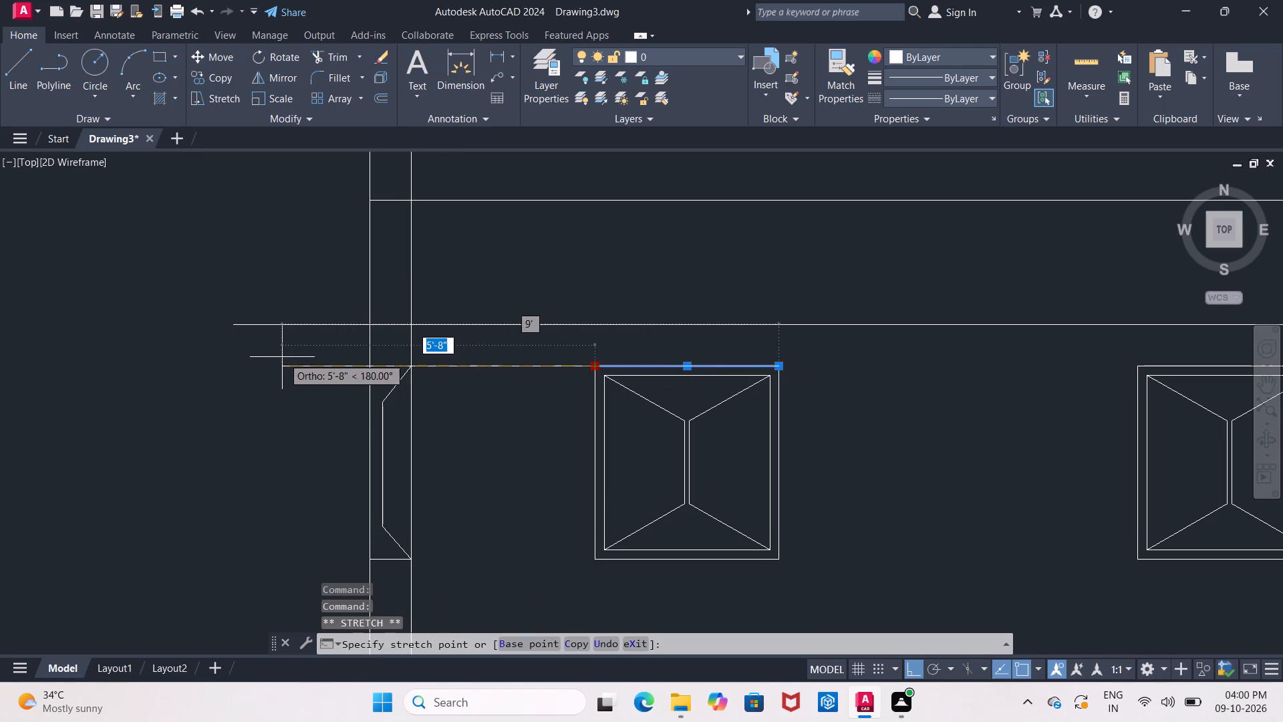
click(282, 357)
key(Escape)
scroll(283, 356, down, 2)
middle_drag(267, 355, 200, 341)
scroll(359, 352, up, 2)
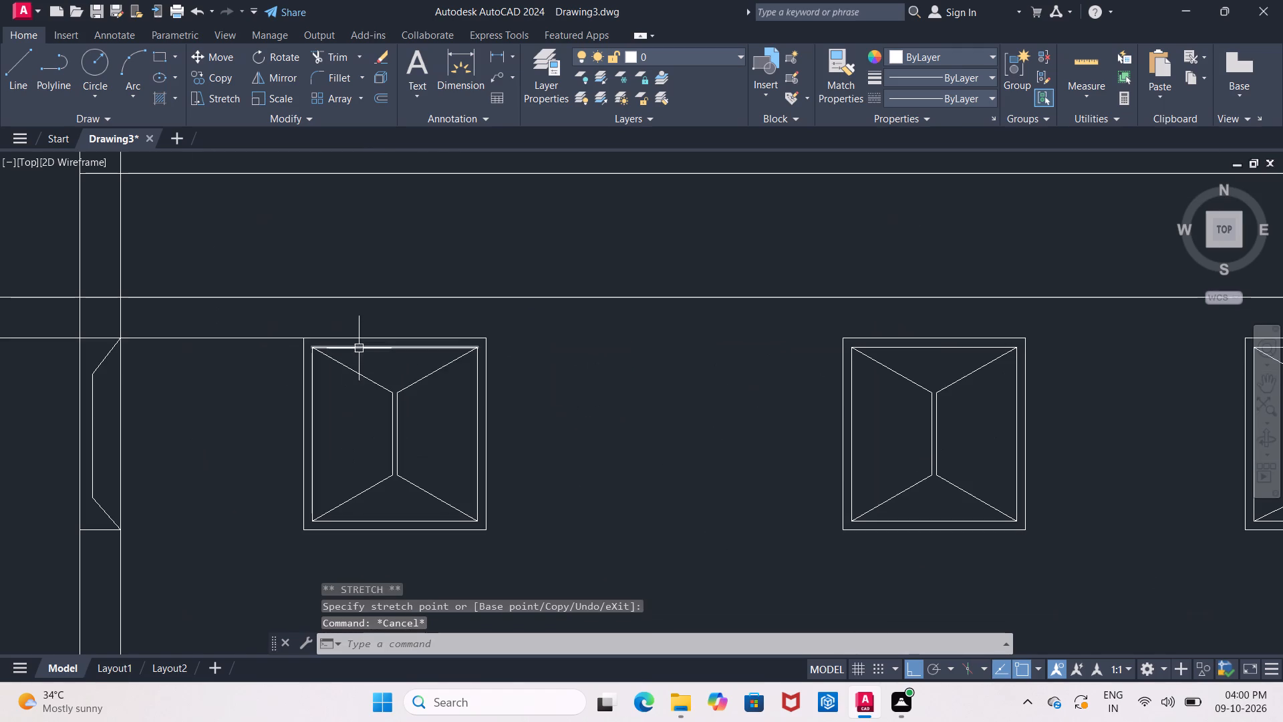
click(286, 338)
click(483, 341)
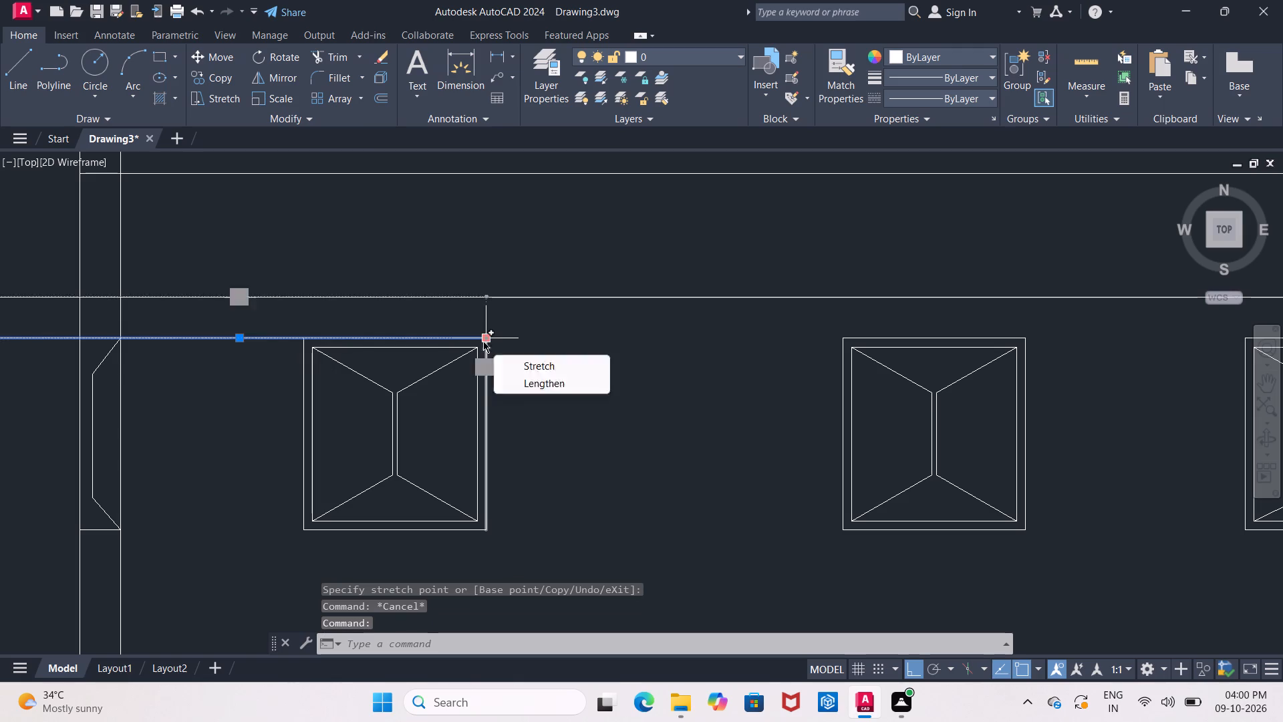
middle_drag(871, 347, 485, 356)
middle_drag(1103, 355, 721, 354)
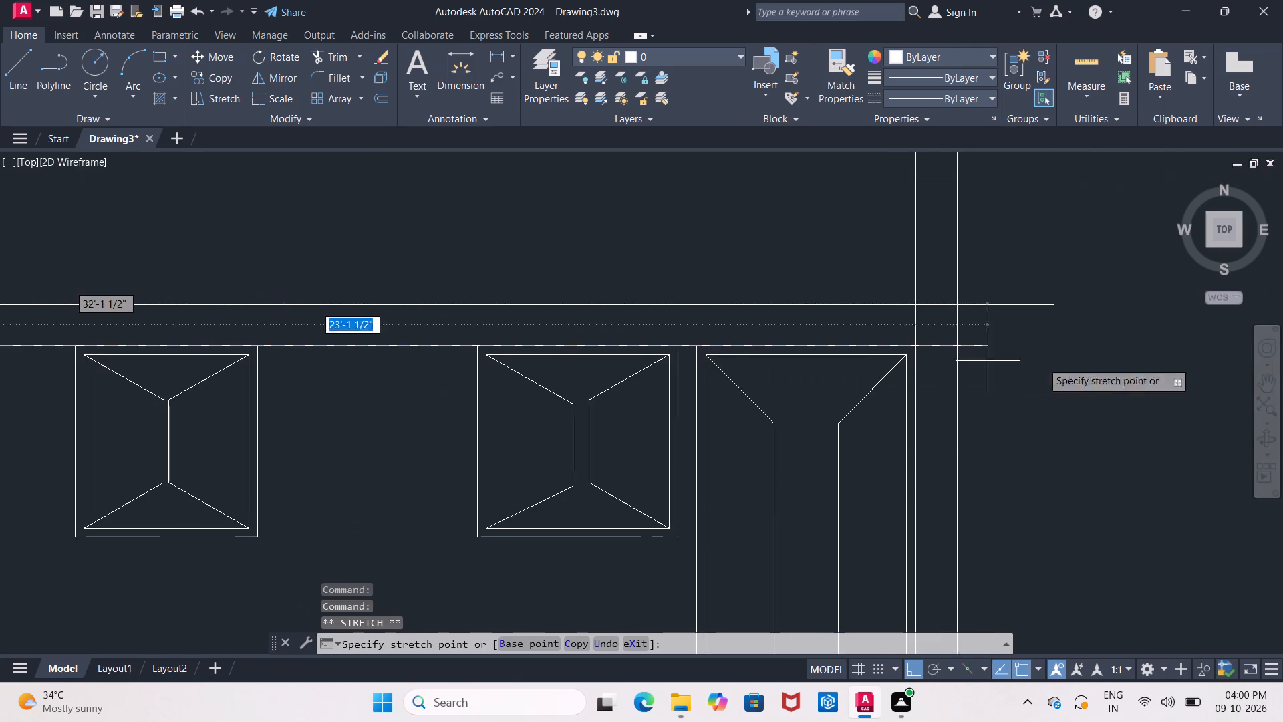
click(1117, 362)
key(Escape)
Offset the outer line of the elevation's left wall outward by 1'.
middle_drag(723, 271, 1220, 259)
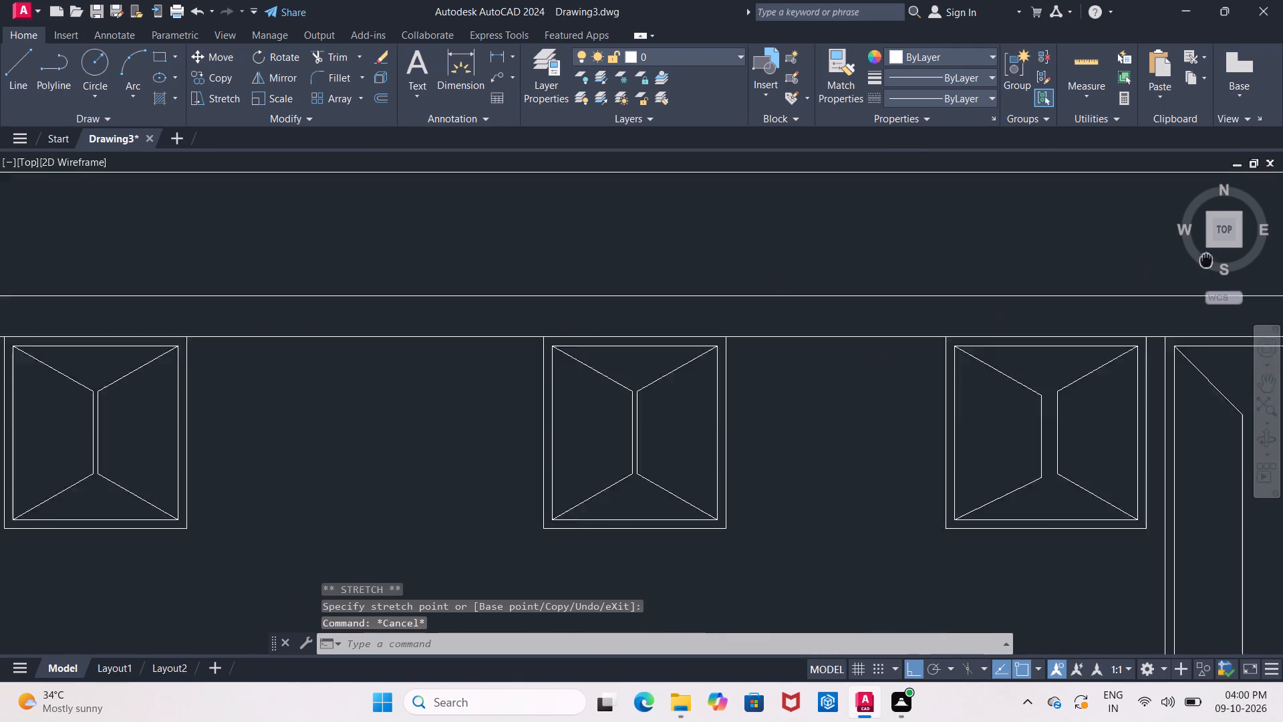
middle_drag(1220, 259, 1272, 257)
middle_drag(567, 221, 1183, 275)
scroll(617, 306, up, 1)
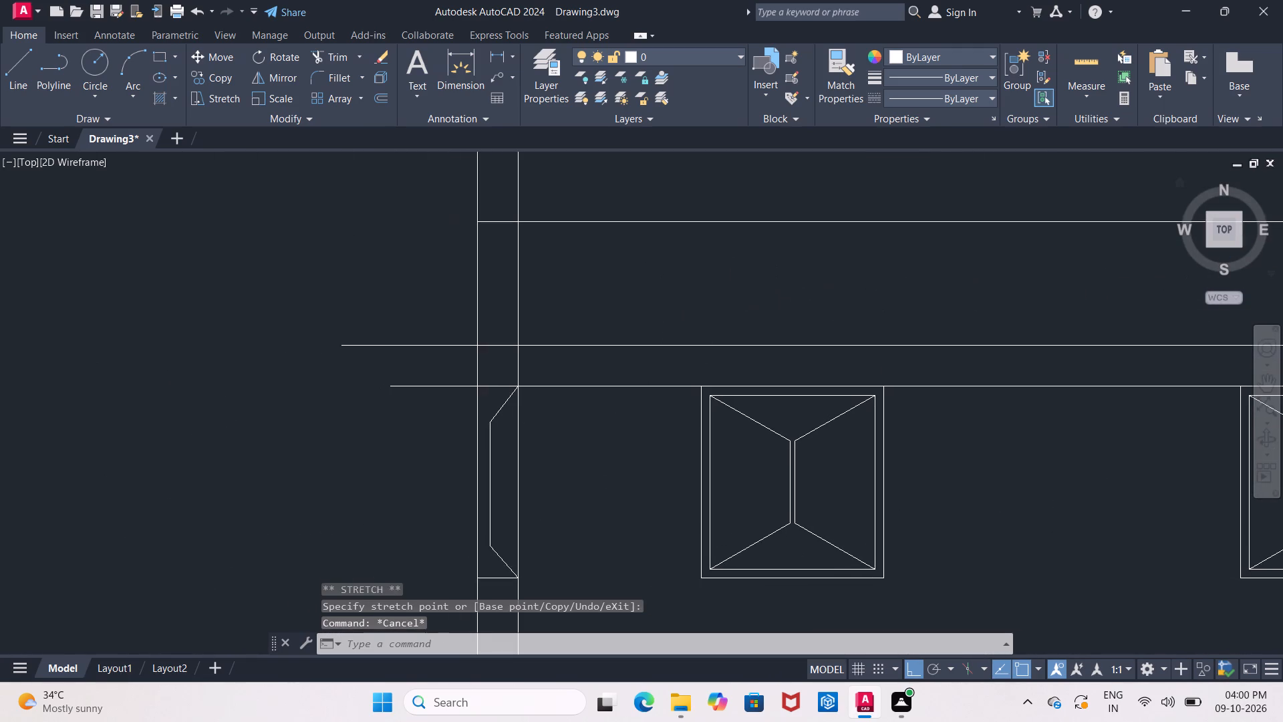
middle_drag(644, 295, 680, 261)
scroll(680, 261, down, 3)
scroll(651, 259, up, 2)
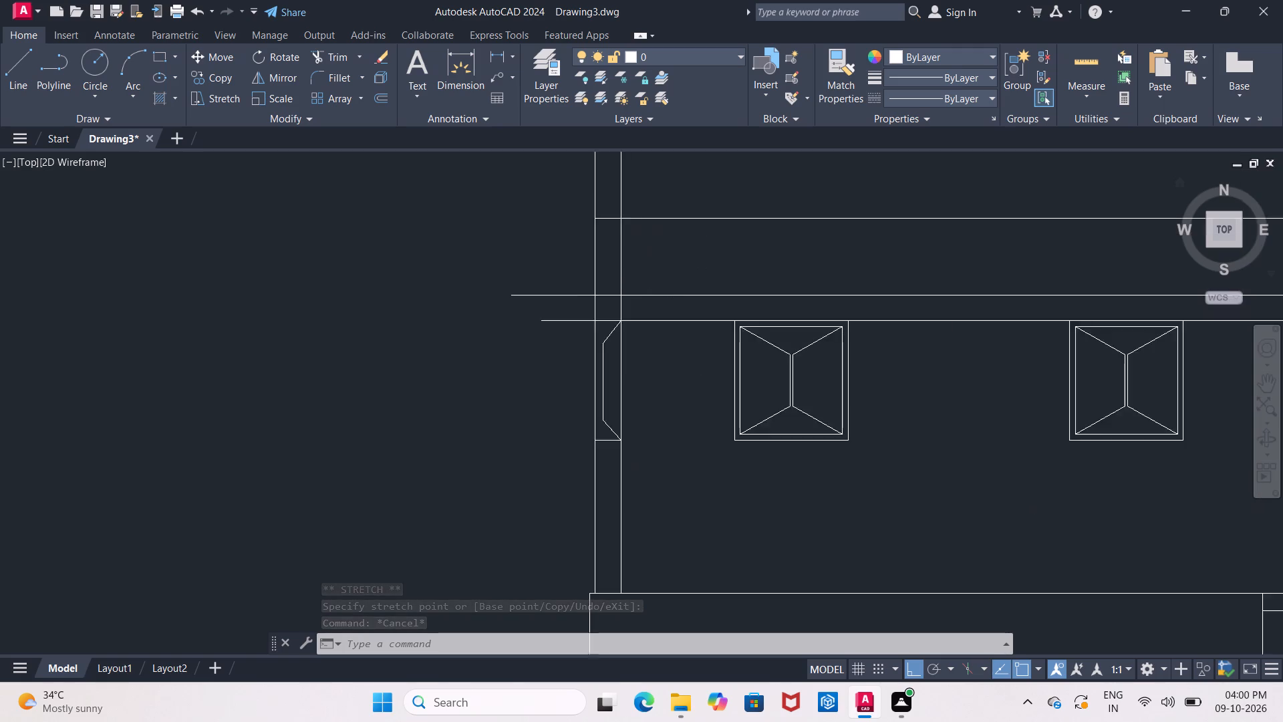
scroll(651, 261, up, 1)
key(Escape)
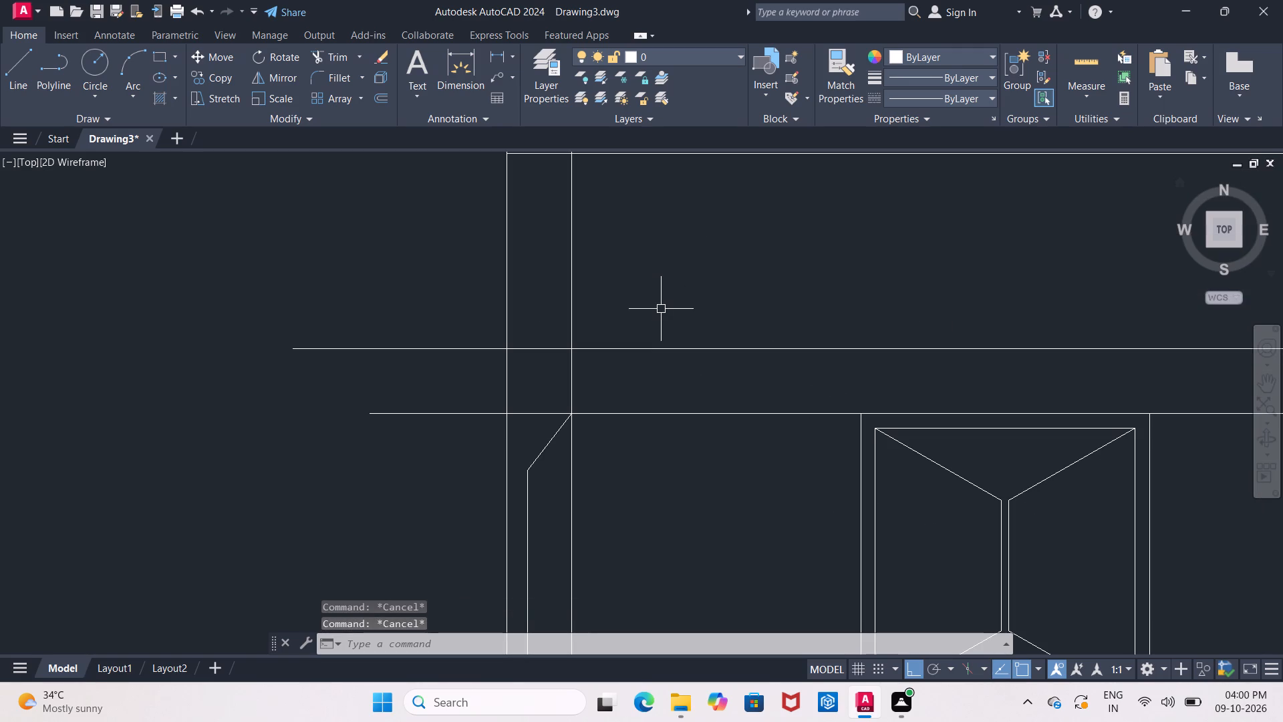
key(o)
key(Return)
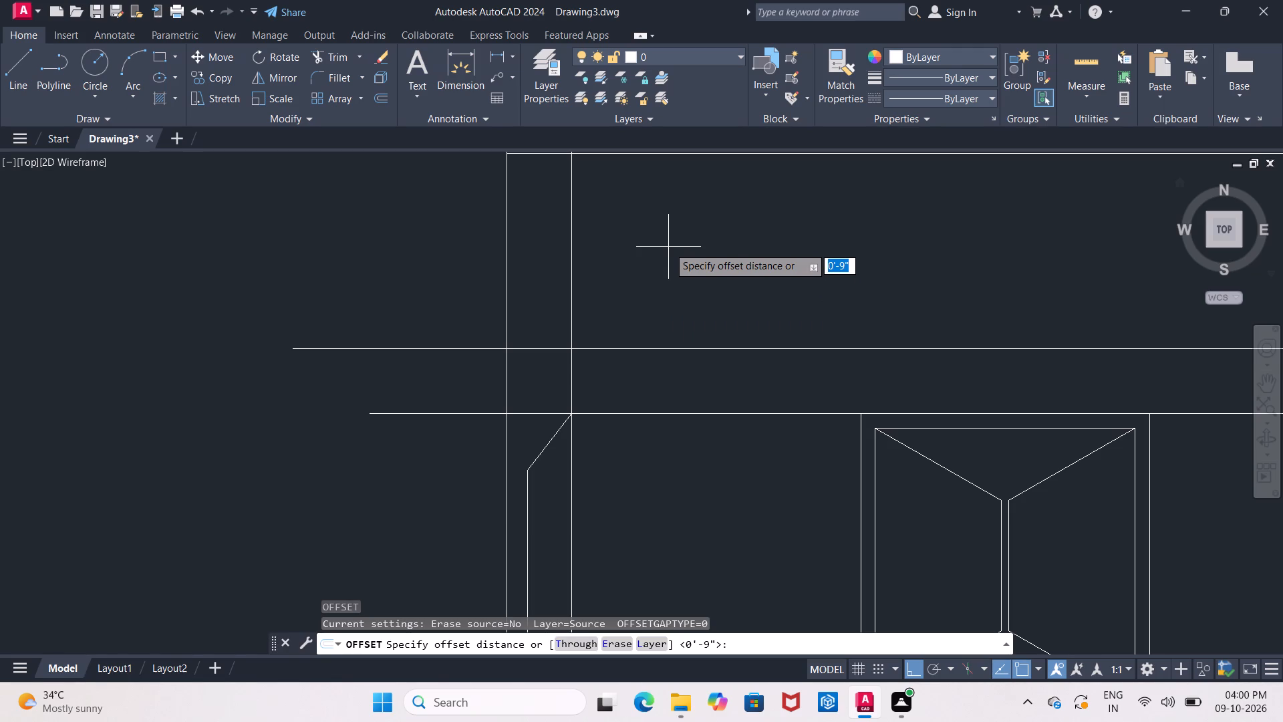
text(1')
key(Return)
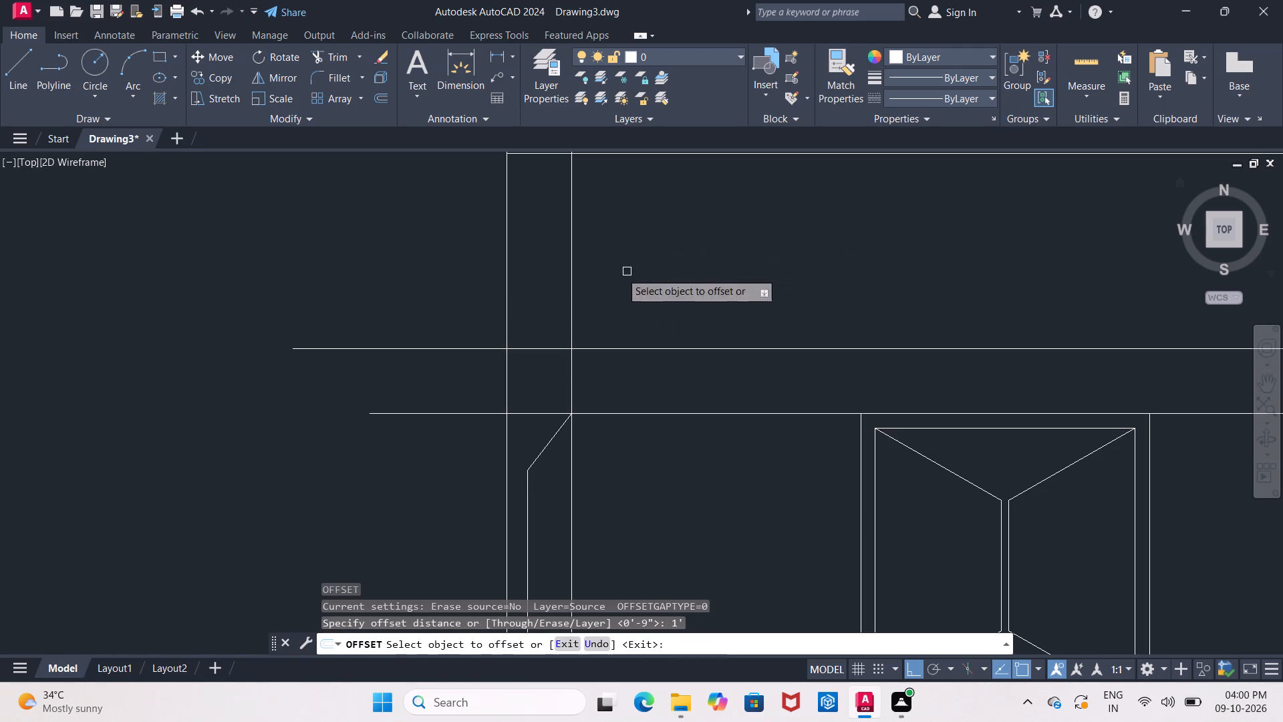
click(507, 395)
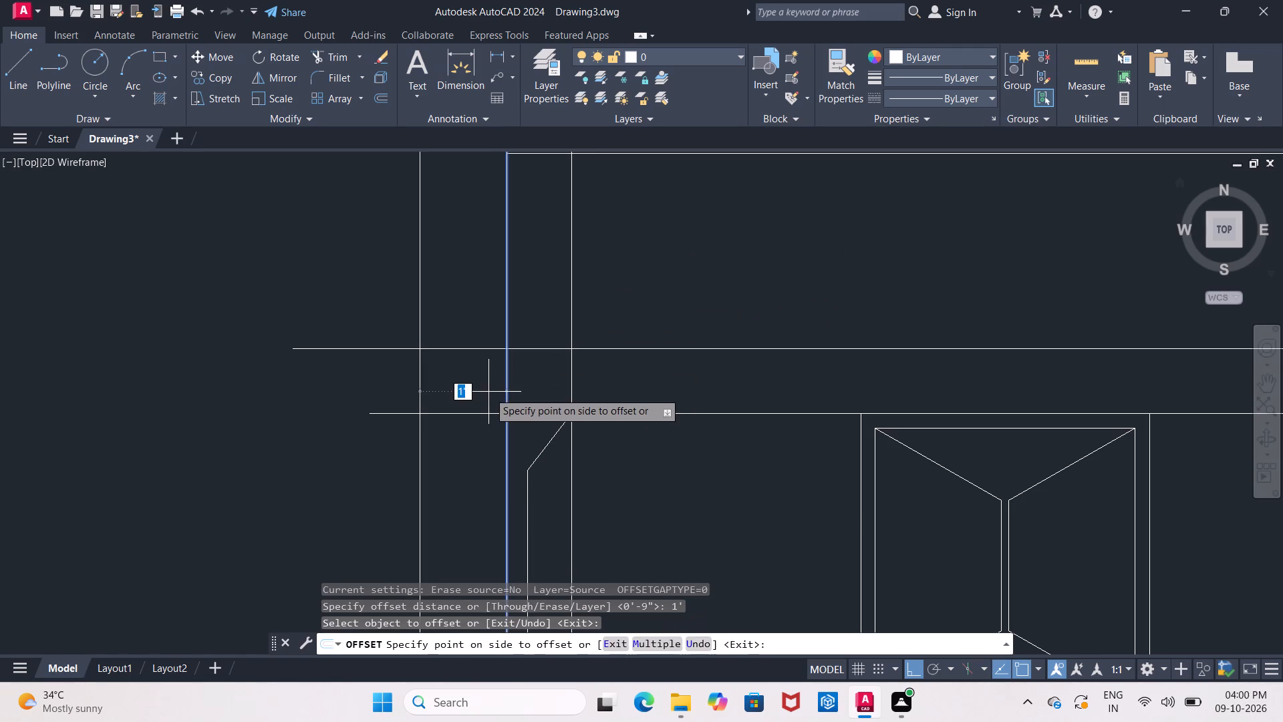
click(488, 392)
Offset the outer line of the elevation's right wall outward by 1'.
scroll(488, 390, down, 2)
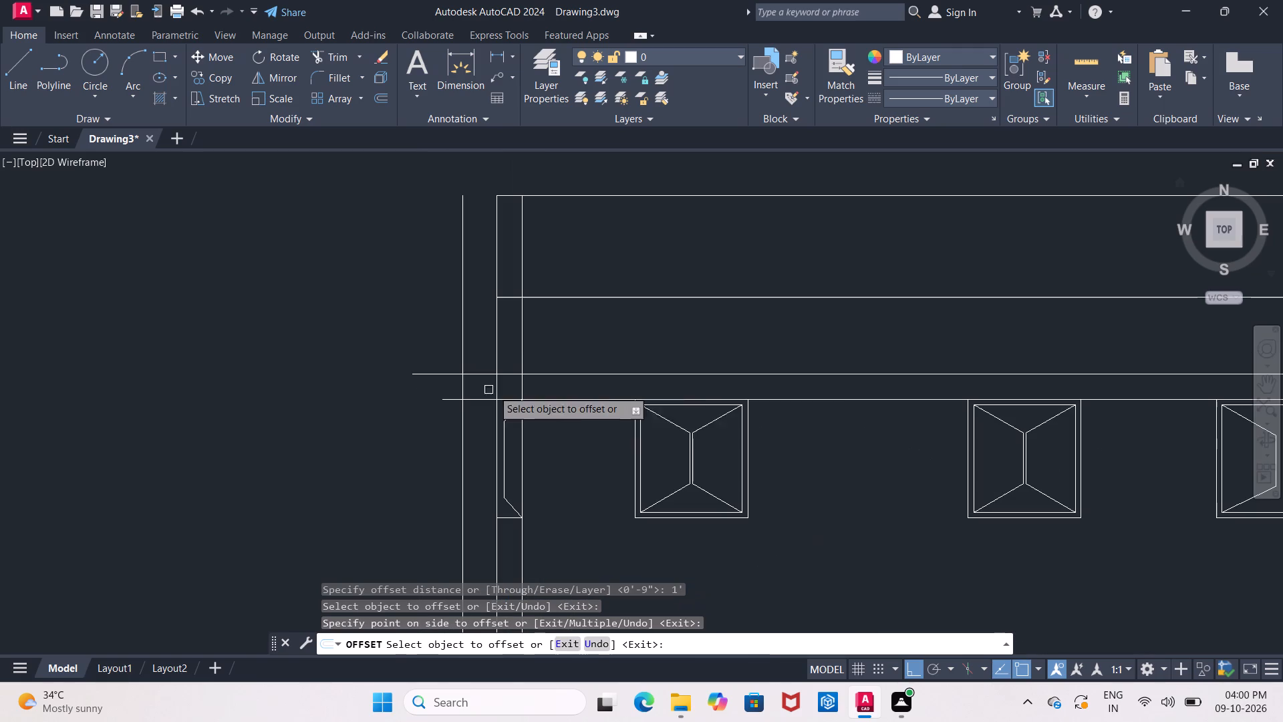
scroll(700, 362, down, 3)
scroll(895, 395, up, 3)
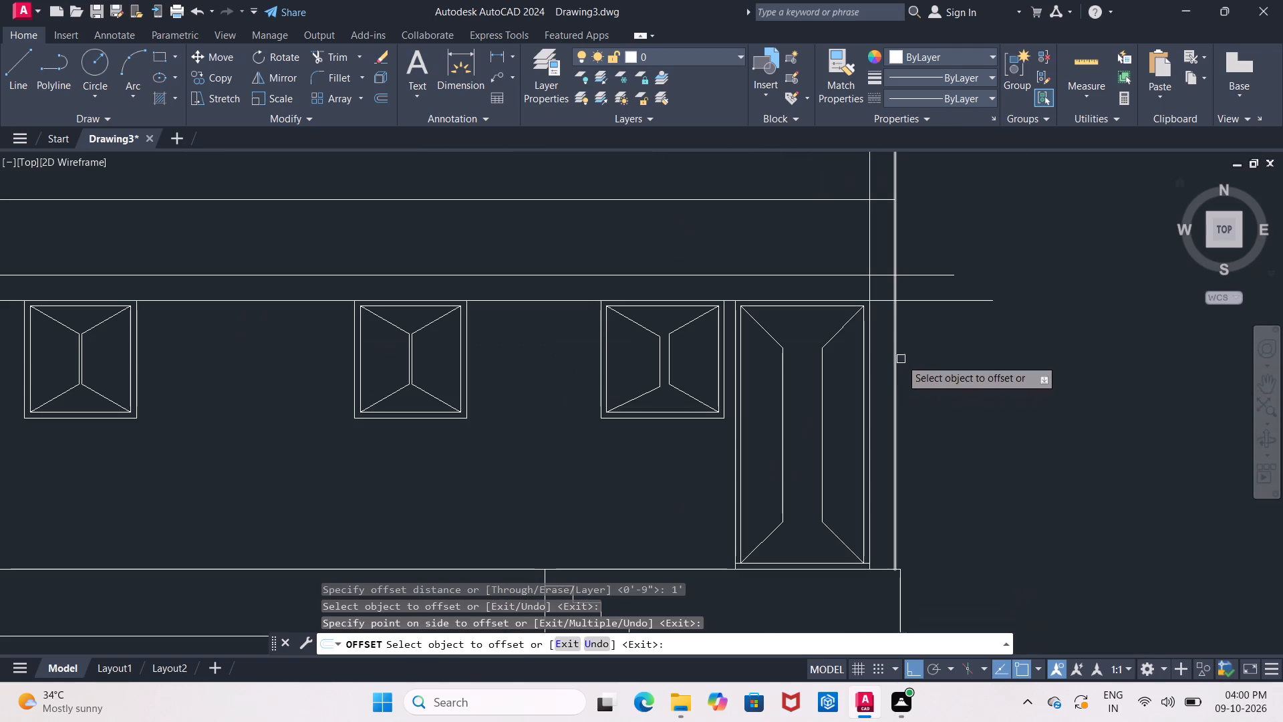
scroll(898, 244, up, 3)
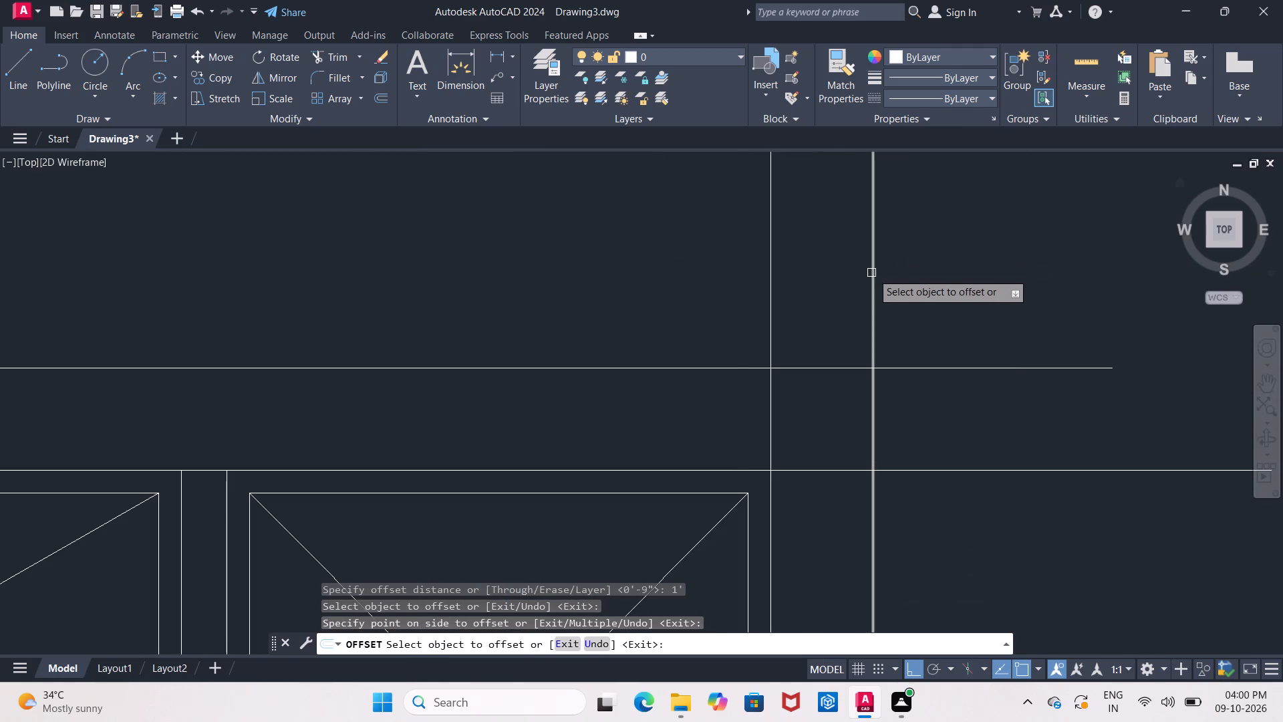
click(872, 273)
click(941, 278)
scroll(941, 278, down, 2)
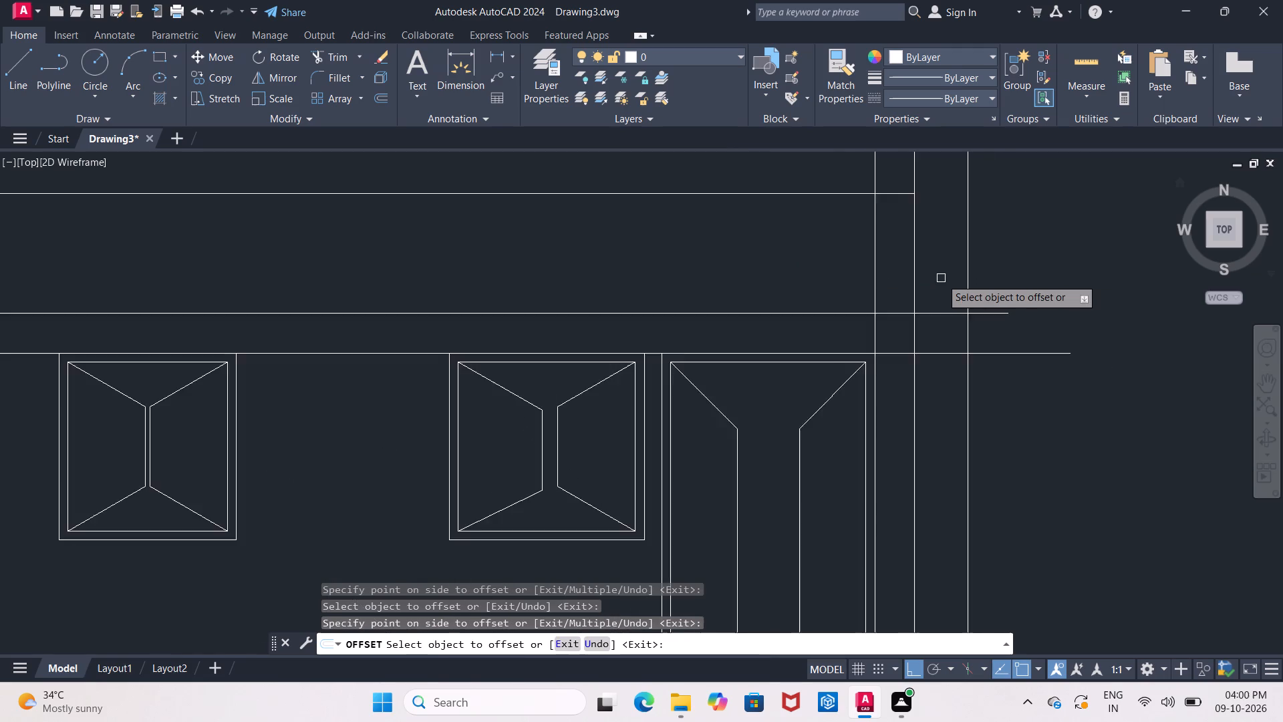
scroll(941, 278, down, 1)
middle_drag(941, 278, 1184, 299)
middle_drag(249, 293, 554, 303)
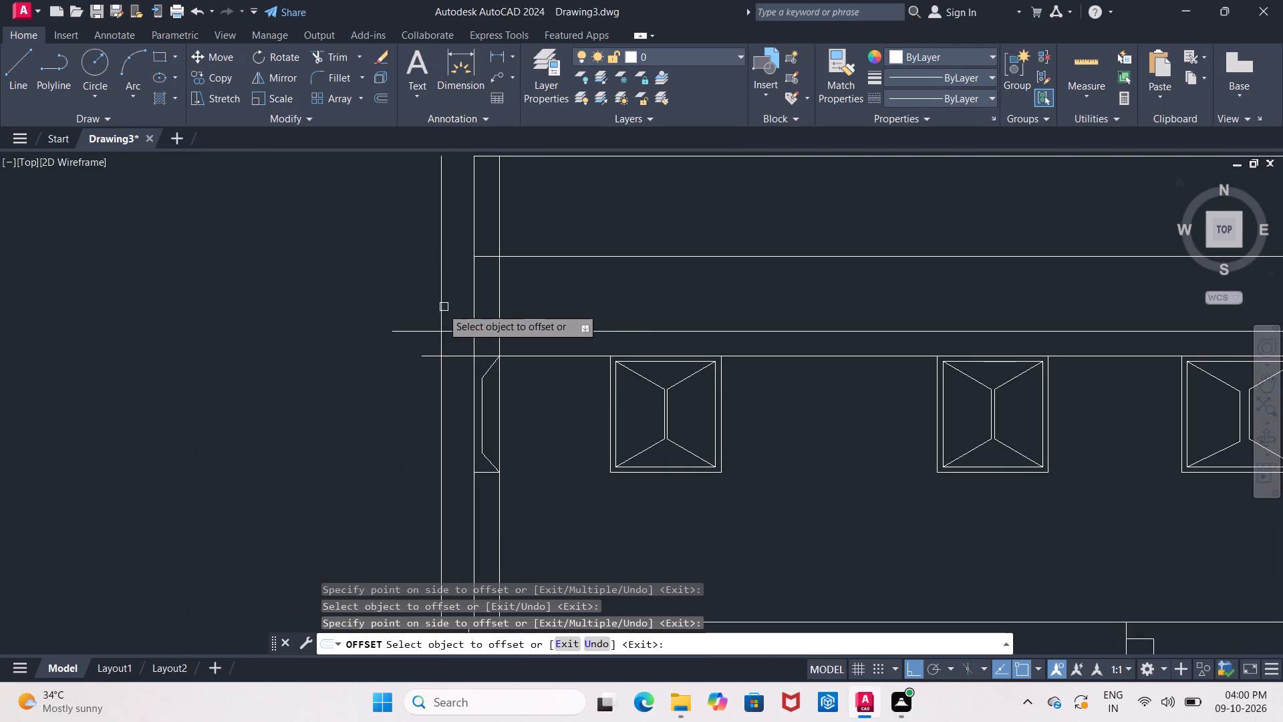
scroll(454, 317, up, 3)
middle_drag(455, 313, 469, 244)
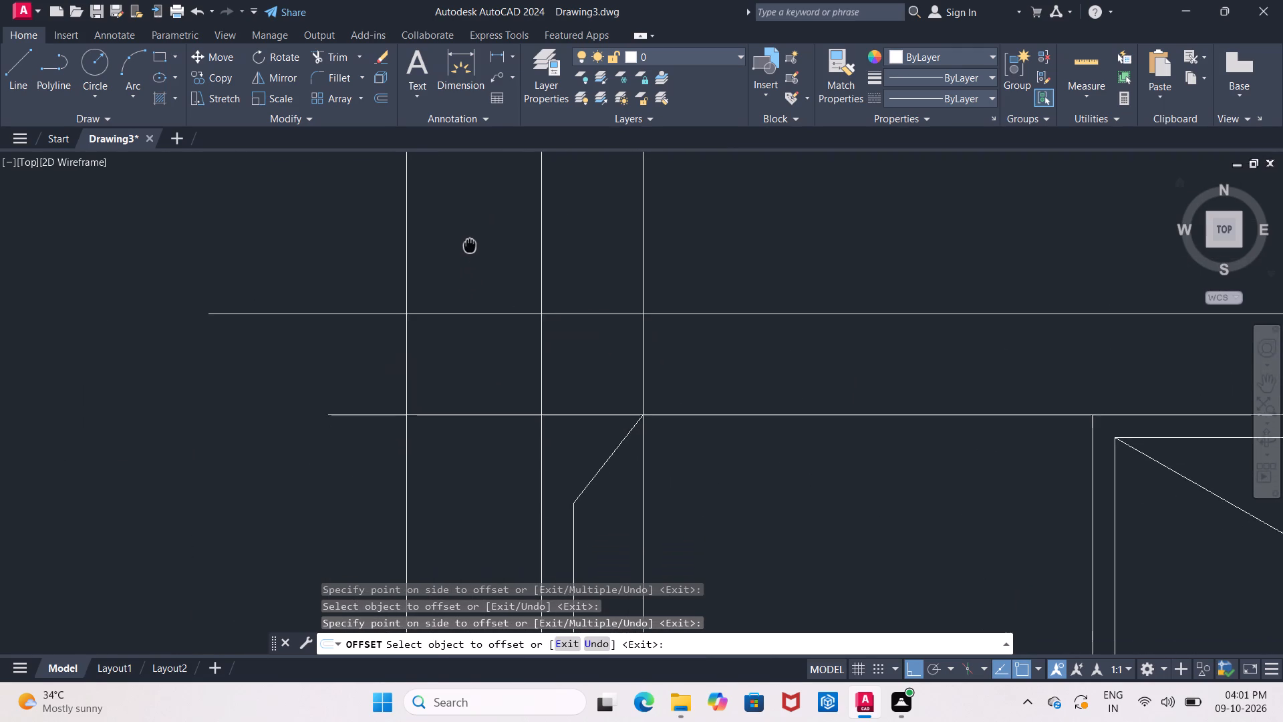
middle_drag(469, 244, 446, 239)
scroll(444, 247, down, 1)
middle_drag(444, 251, 418, 324)
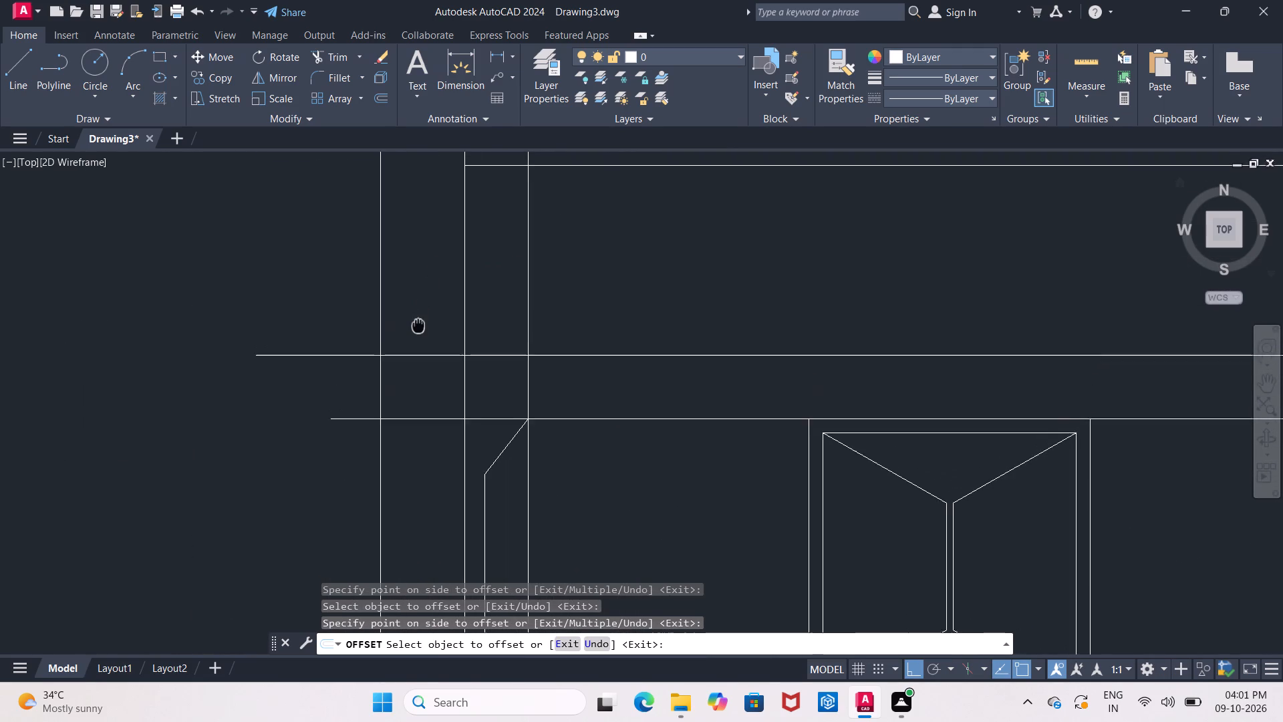
middle_drag(418, 324, 440, 295)
key(Escape)
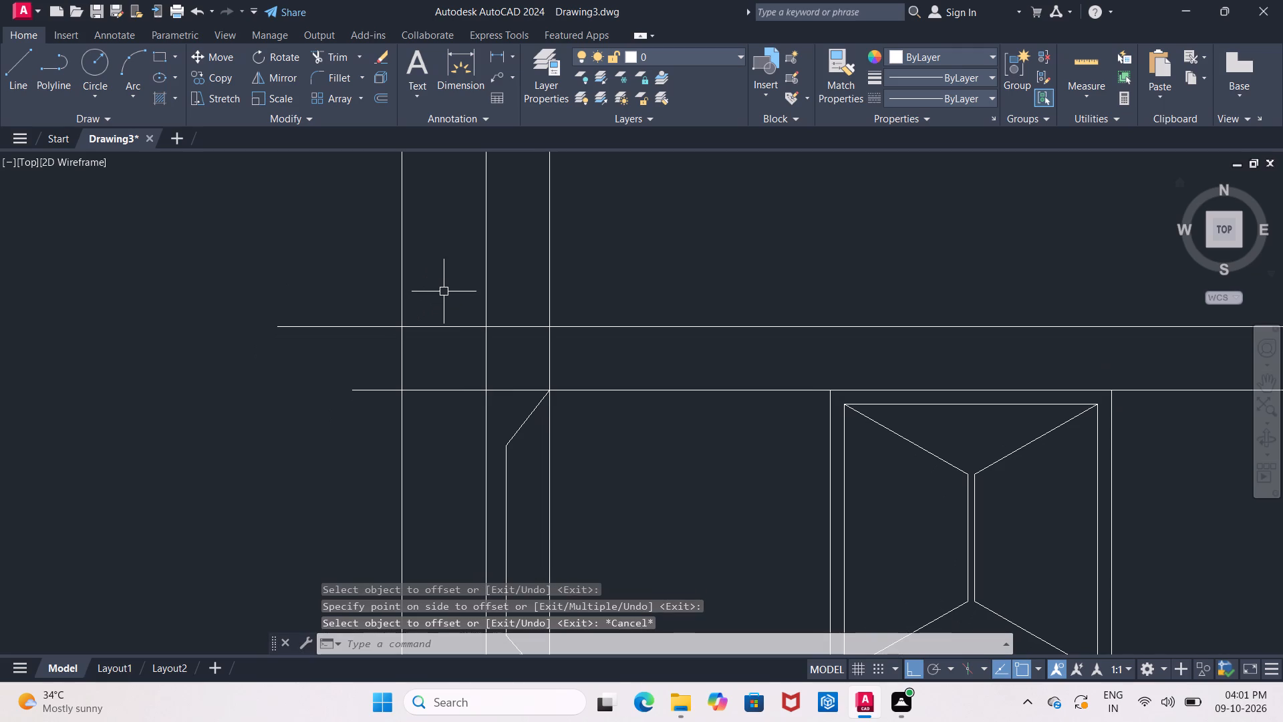
Trim the left 1' offset line above the upper horizontal line, and both horizontal lines' overhangs beyond that offset line.
text(TR)
key(Return)
key(Return)
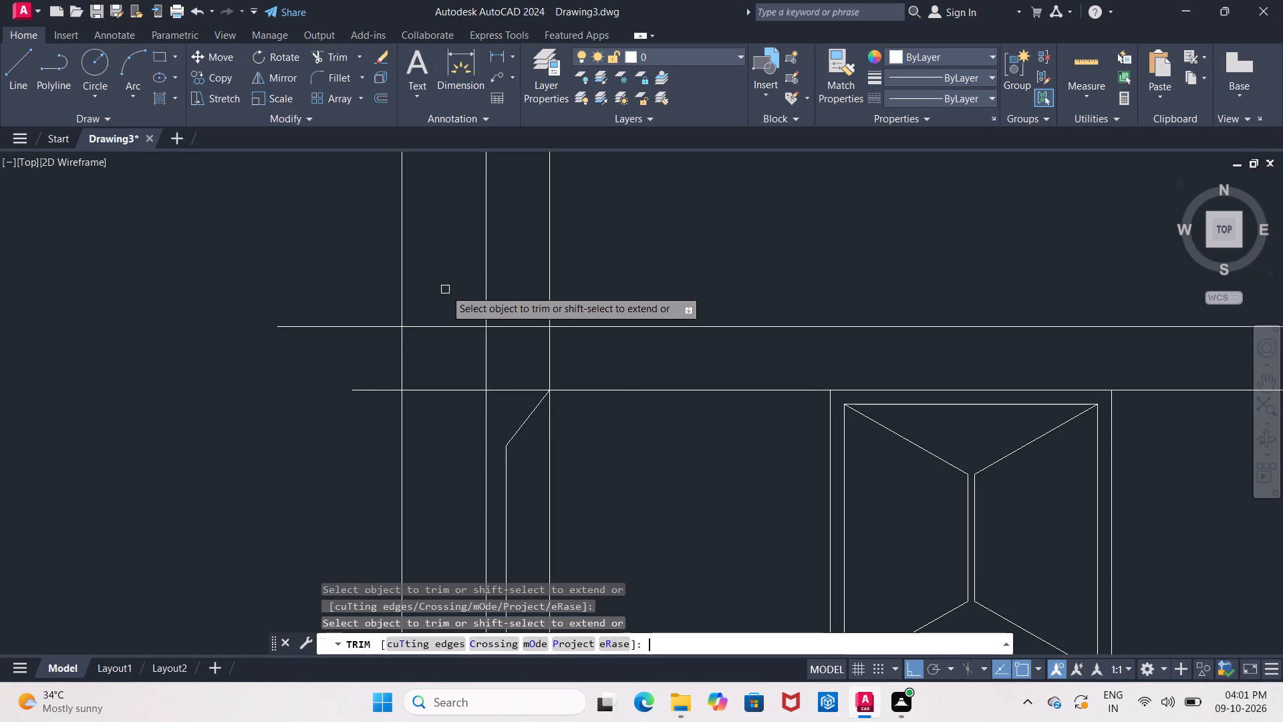
click(402, 282)
drag(366, 285, 359, 372)
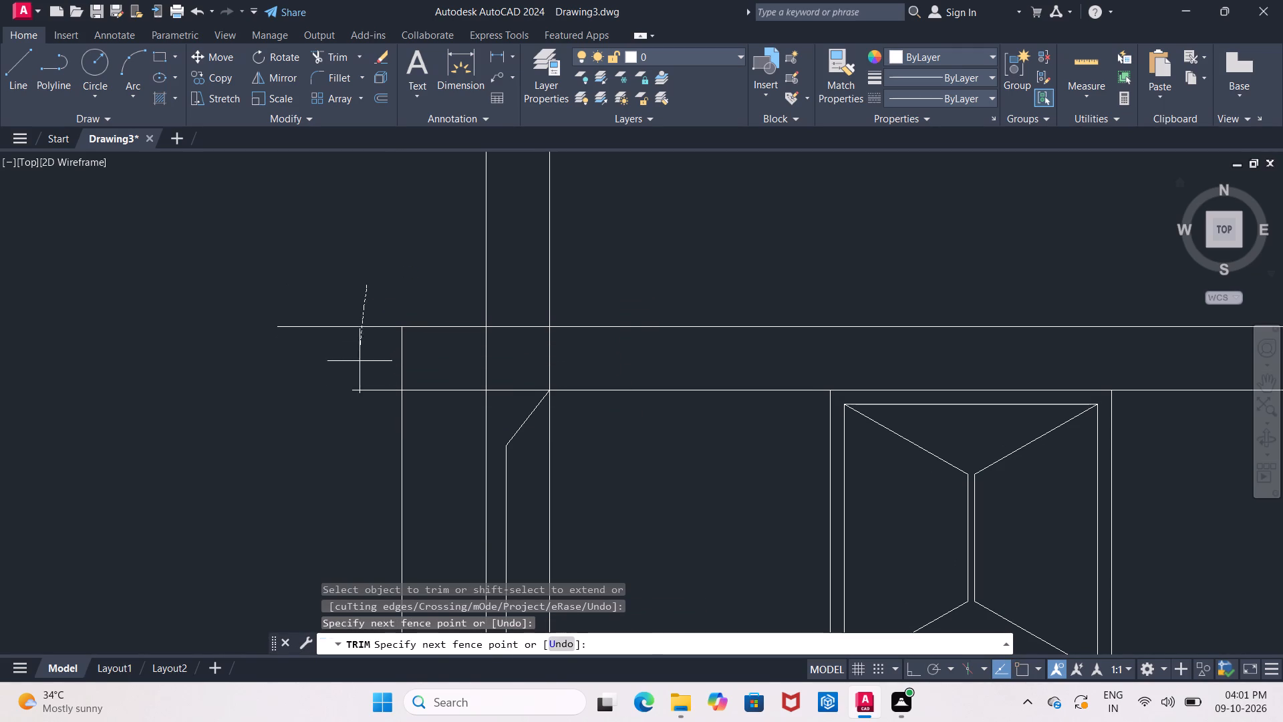
drag(359, 372, 359, 435)
middle_drag(353, 429, 231, 392)
middle_drag(227, 391, 234, 396)
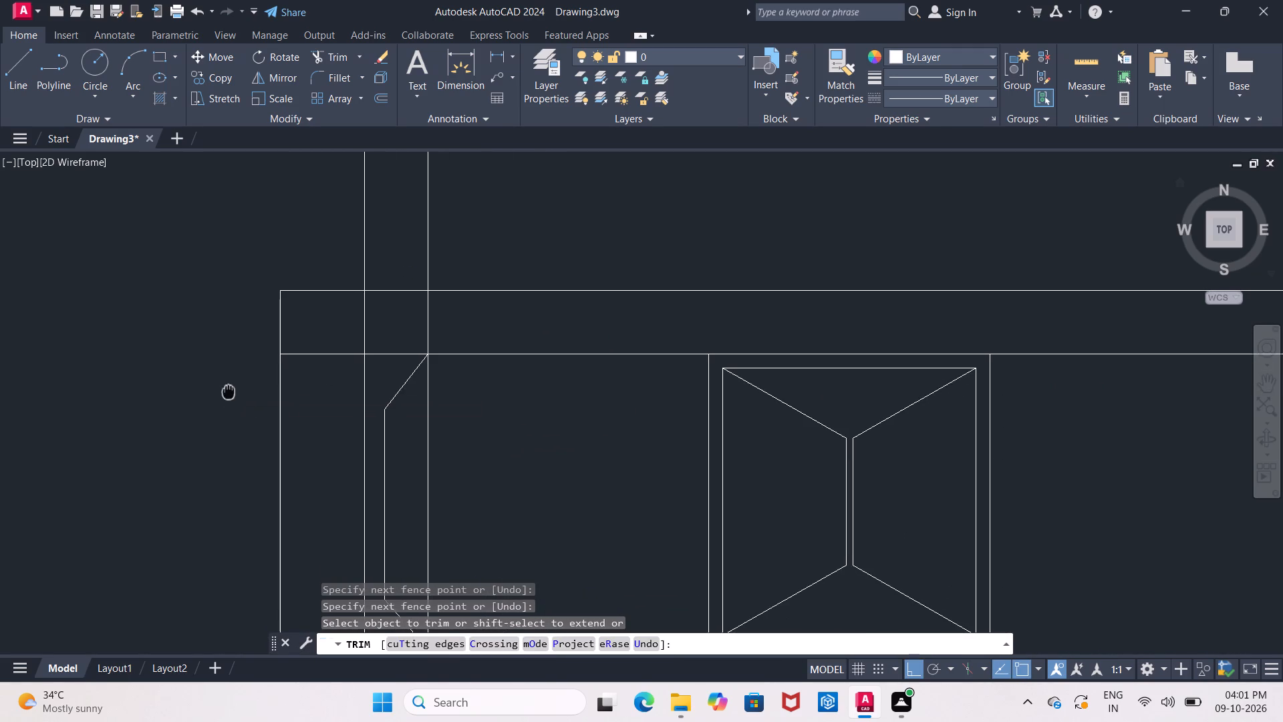
middle_drag(234, 396, 320, 416)
scroll(283, 395, up, 1)
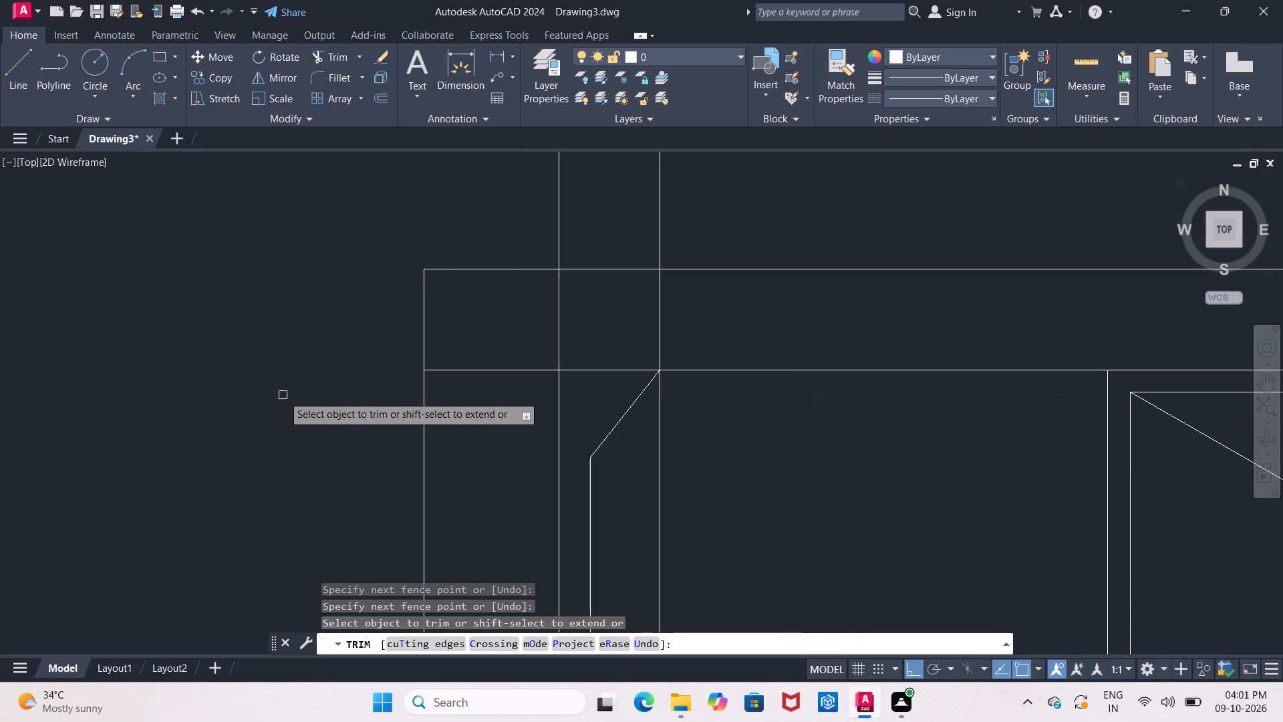
middle_drag(288, 397, 258, 397)
scroll(258, 396, up, 1)
middle_drag(258, 395, 229, 395)
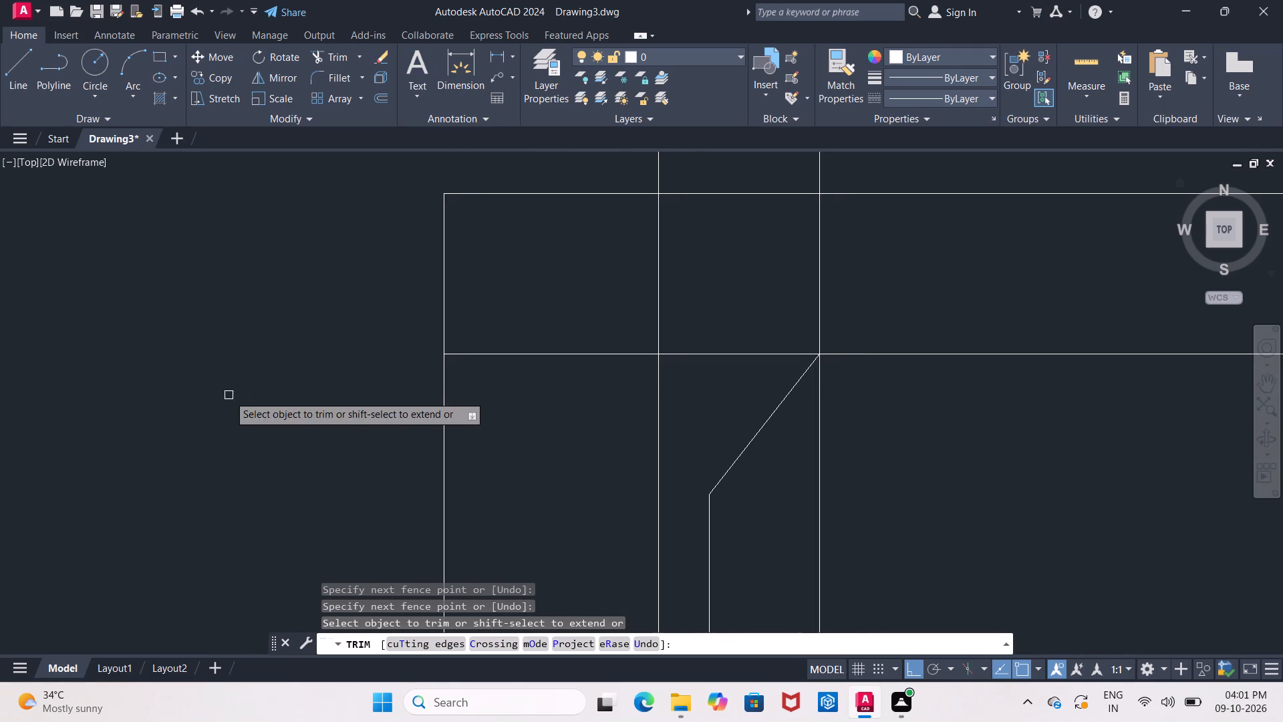
key(Escape)
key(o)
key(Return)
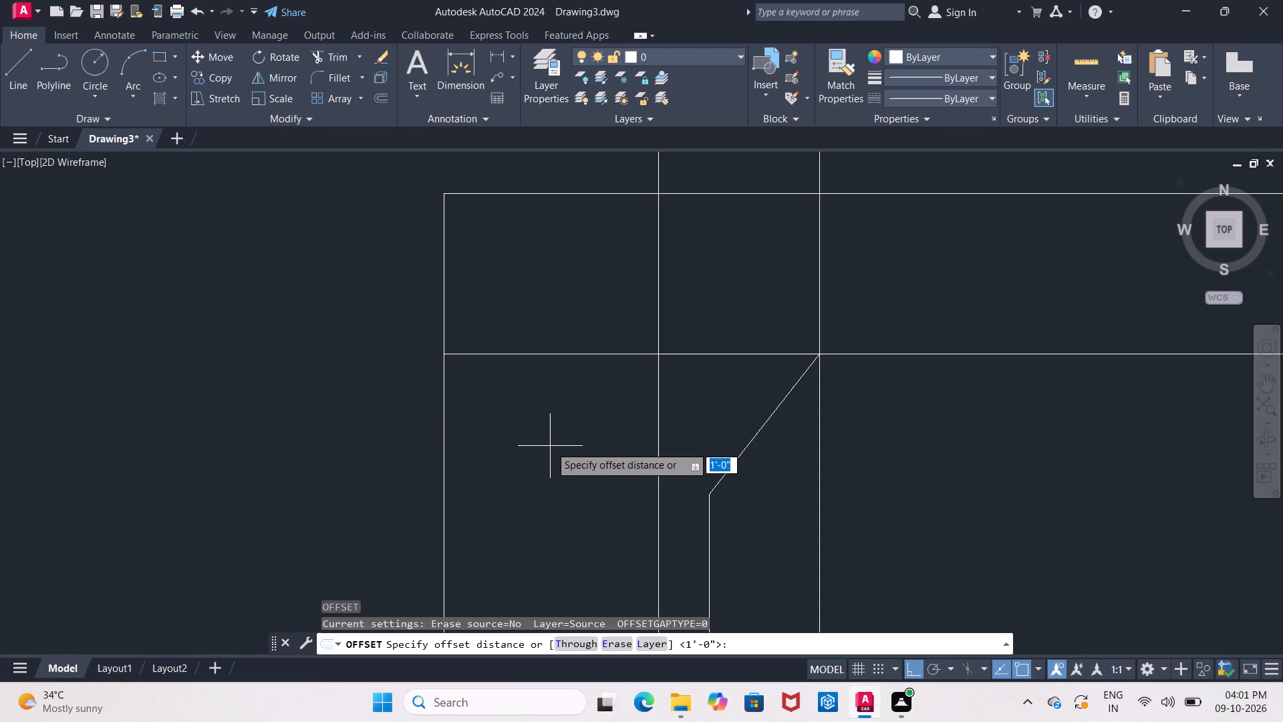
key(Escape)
Offset the band's lower horizontal line upward by 0'4.5".
middle_drag(499, 430, 499, 433)
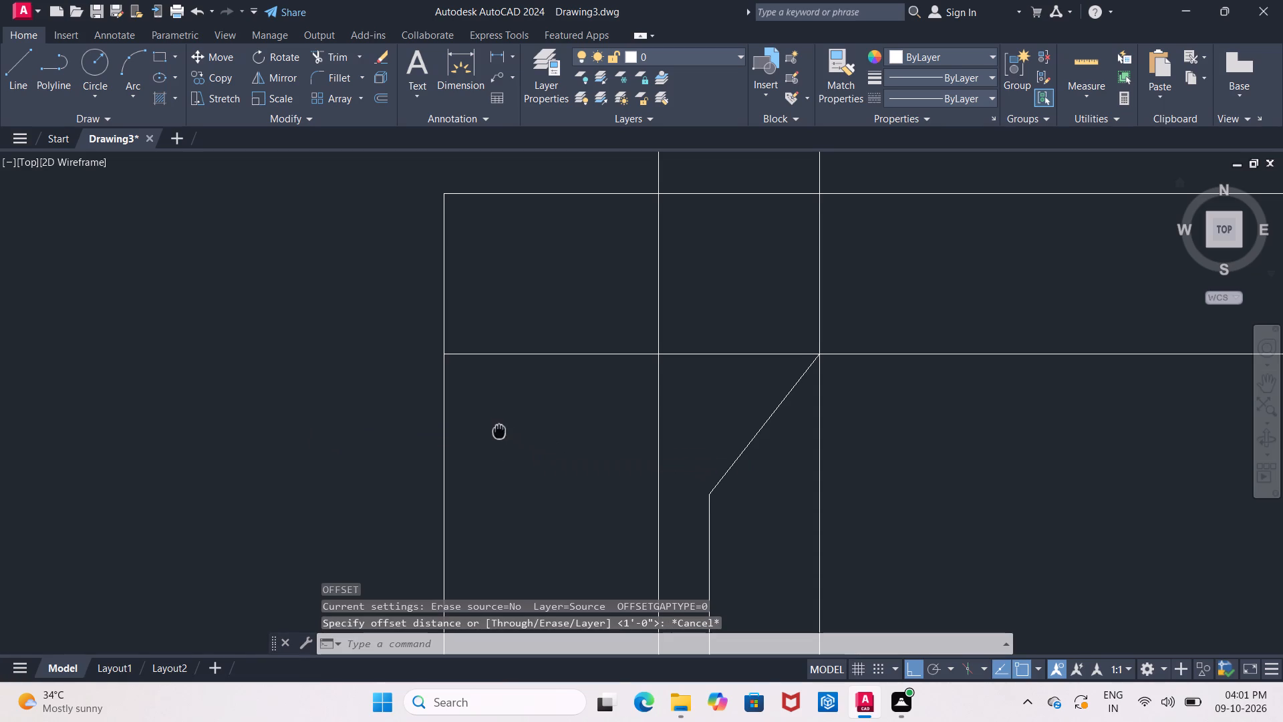
middle_drag(499, 433, 498, 441)
key(o)
key(Return)
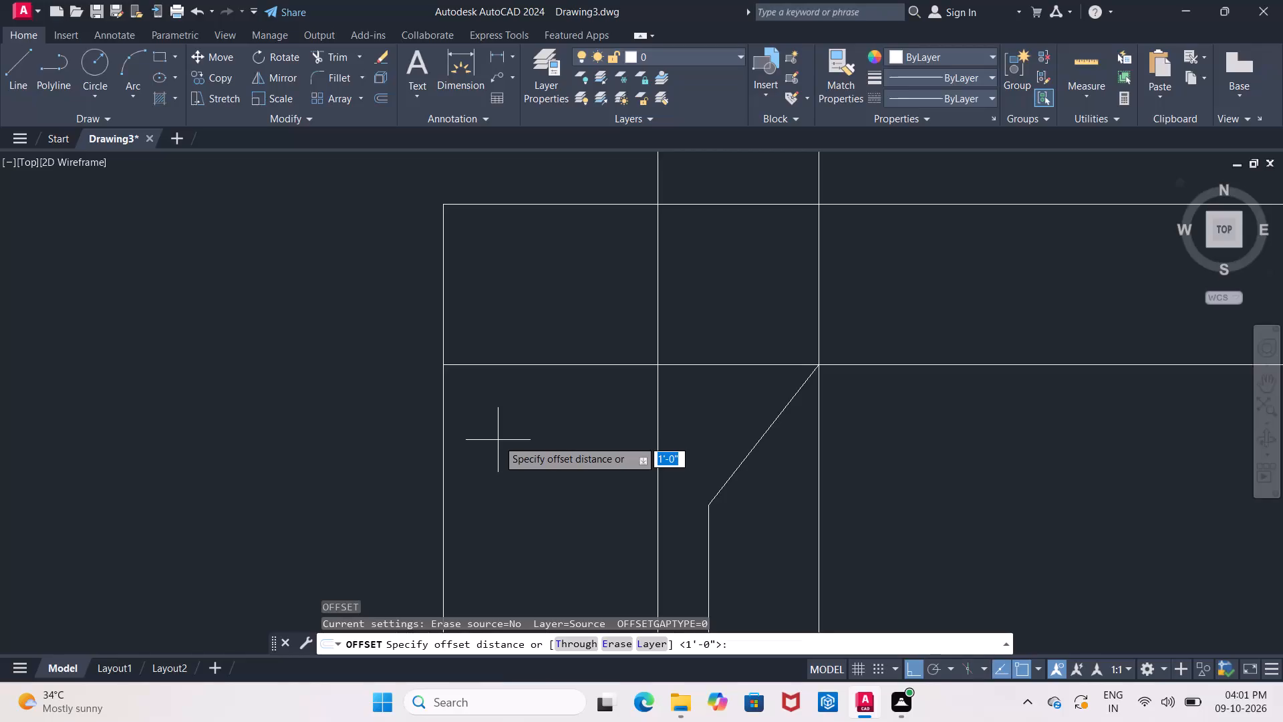
text(0'4.5)
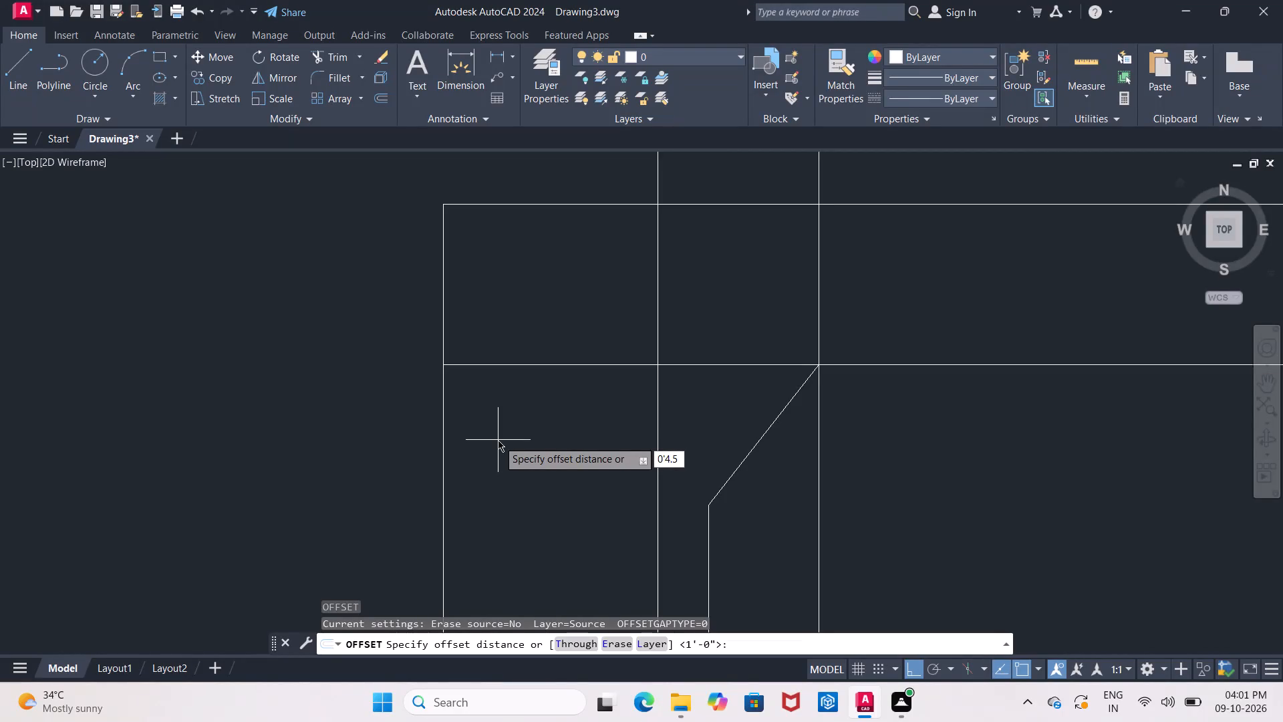
key(shift+quotedbl)
key(Return)
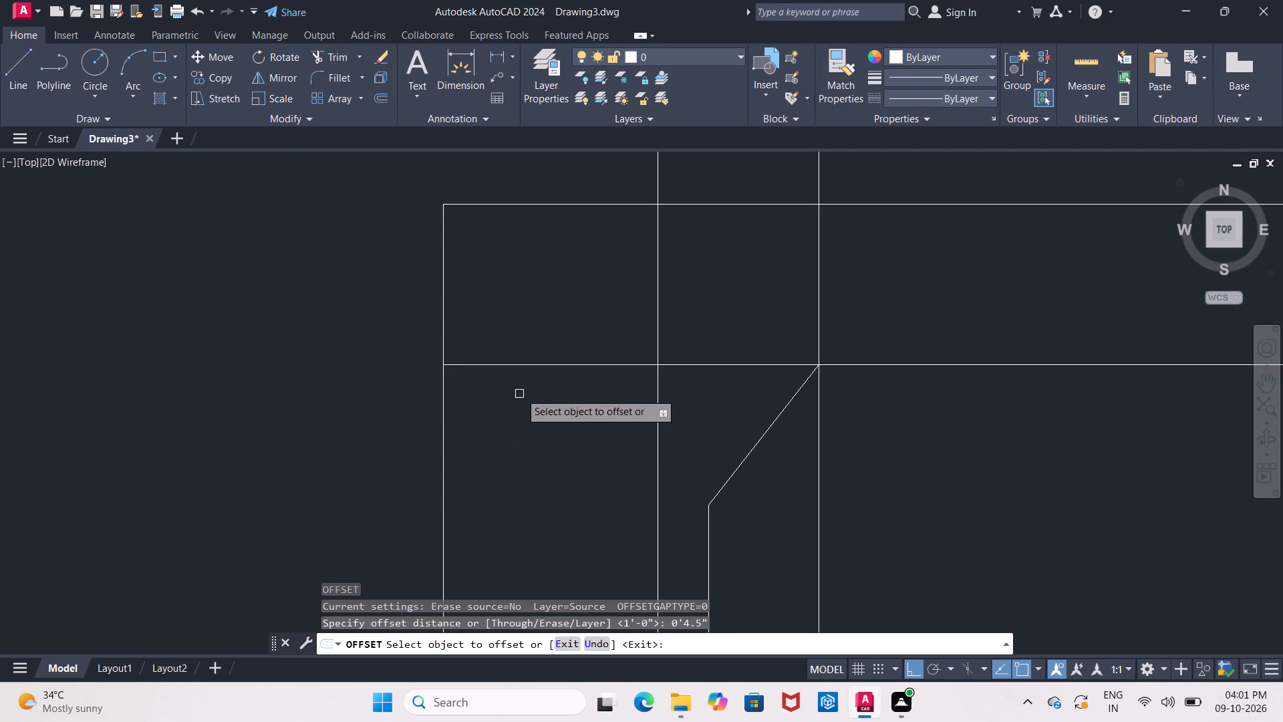
click(523, 361)
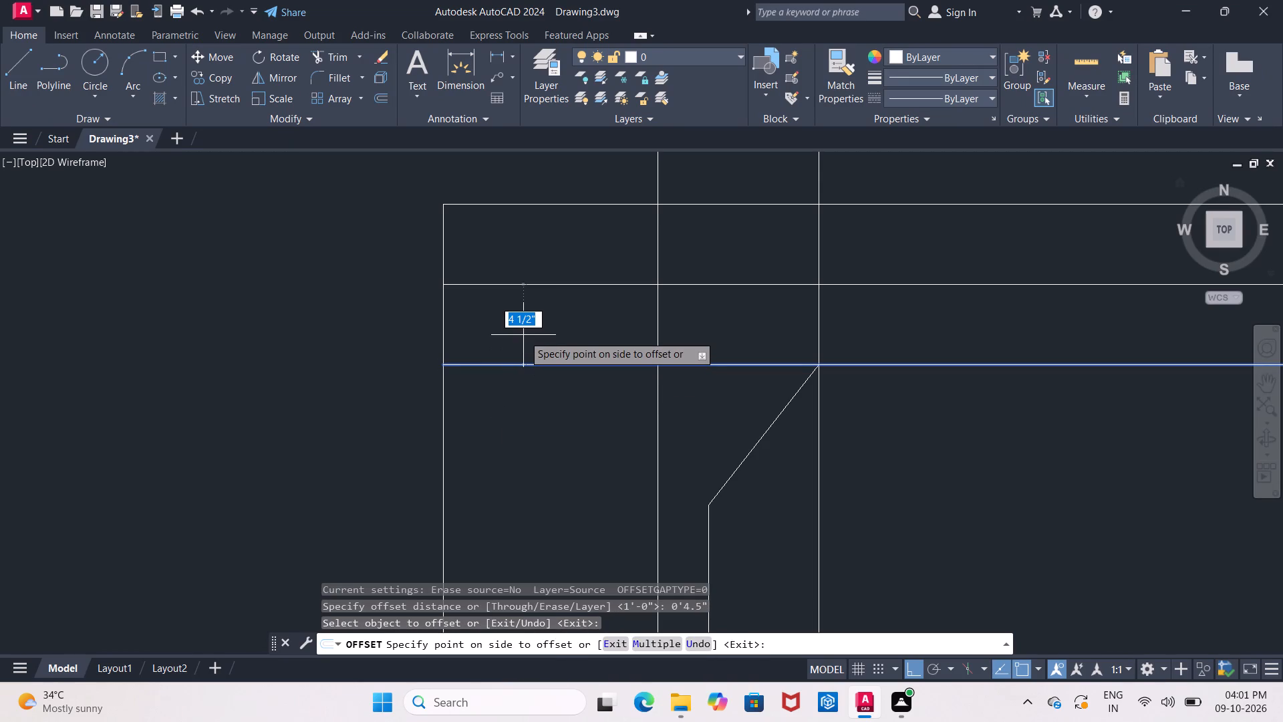
click(523, 335)
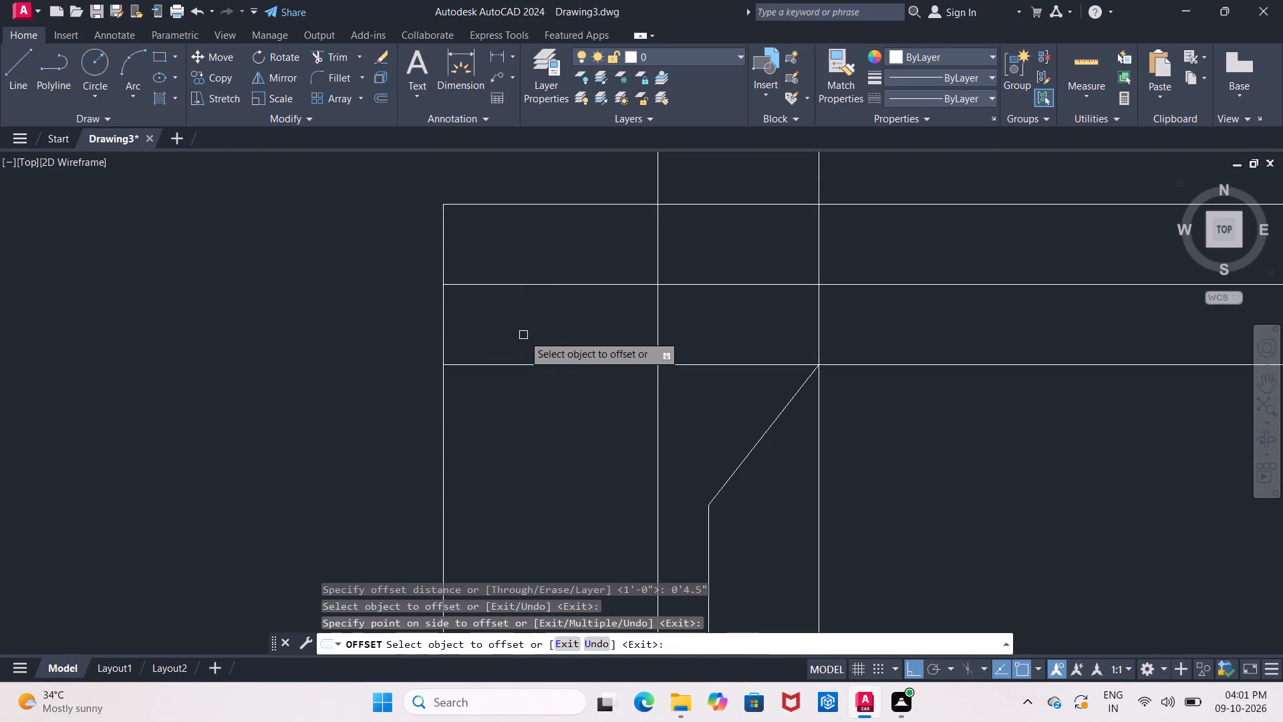
key(Escape)
Trim the left 1' offset line between the band's top line and the new 4.5" offset line.
text(TR)
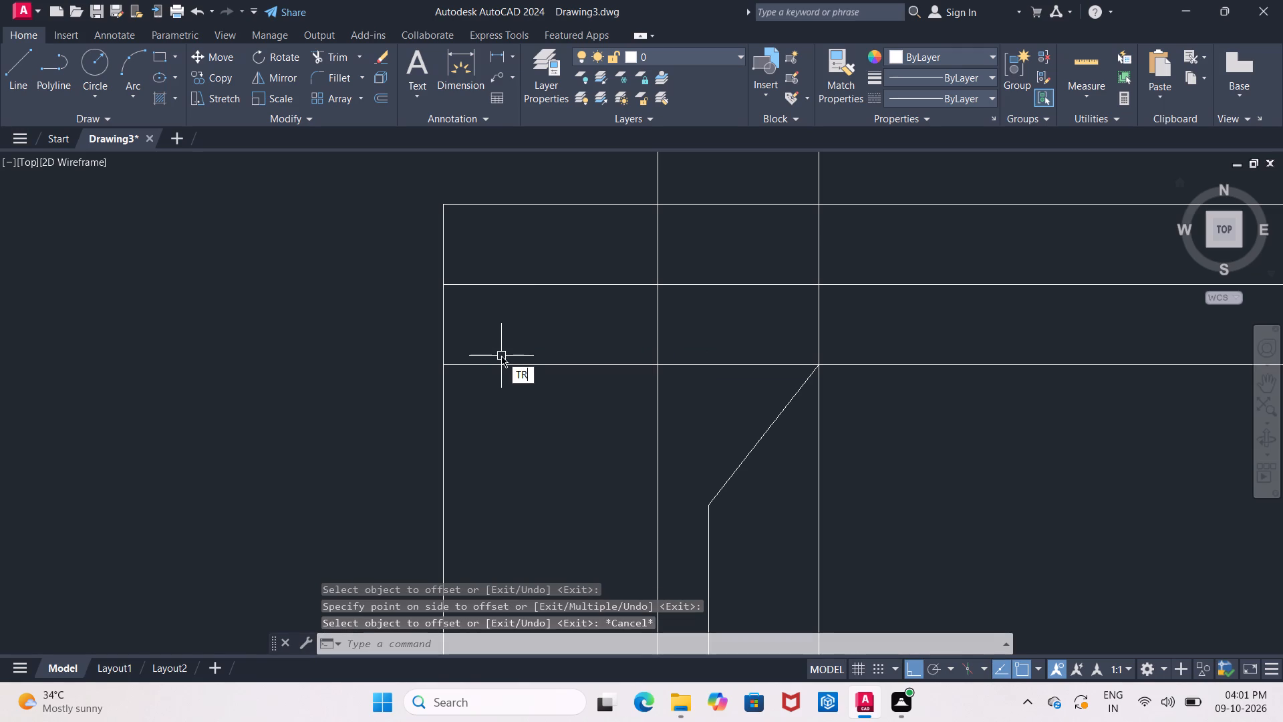
key(Return)
key(Return)
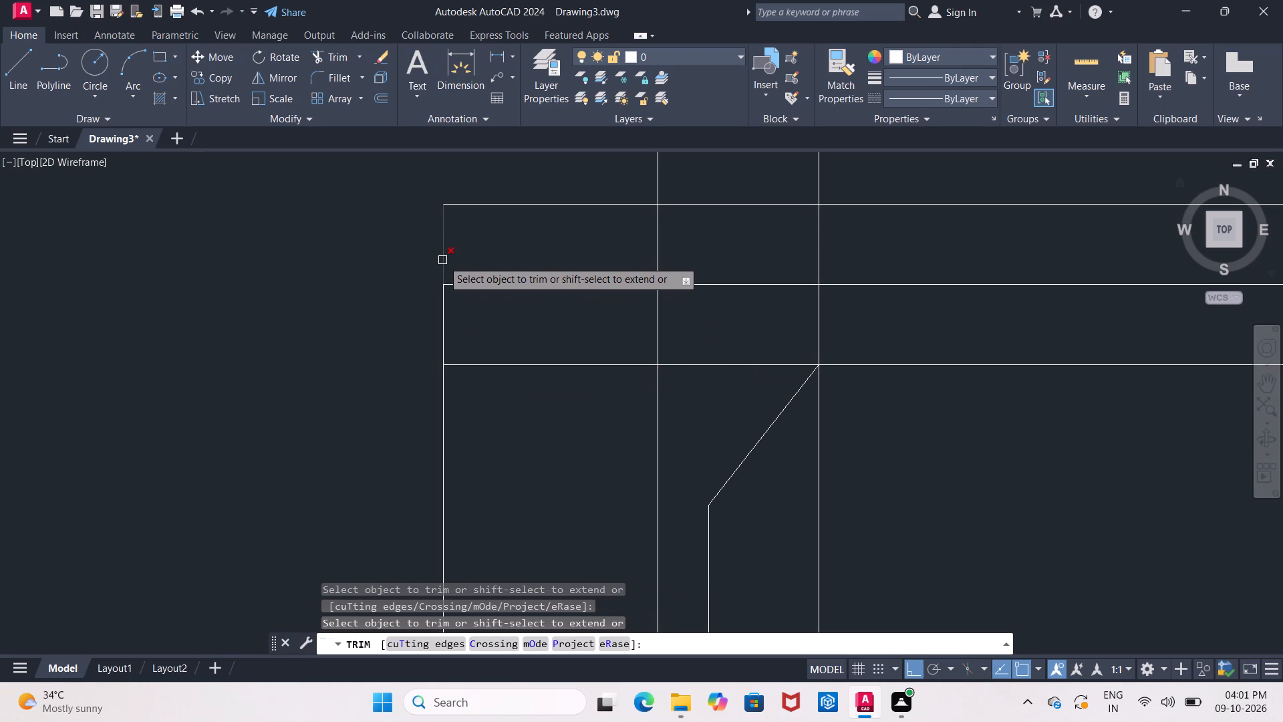
click(442, 260)
middle_drag(505, 255, 430, 299)
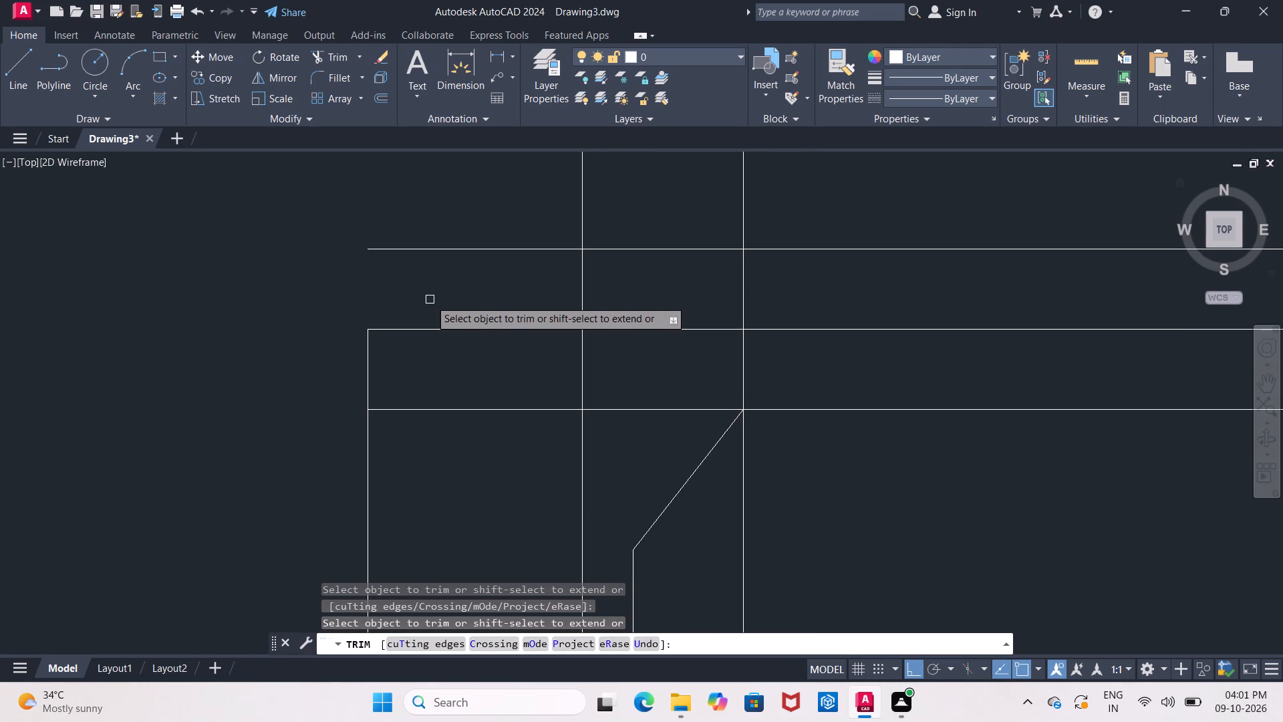
key(Escape)
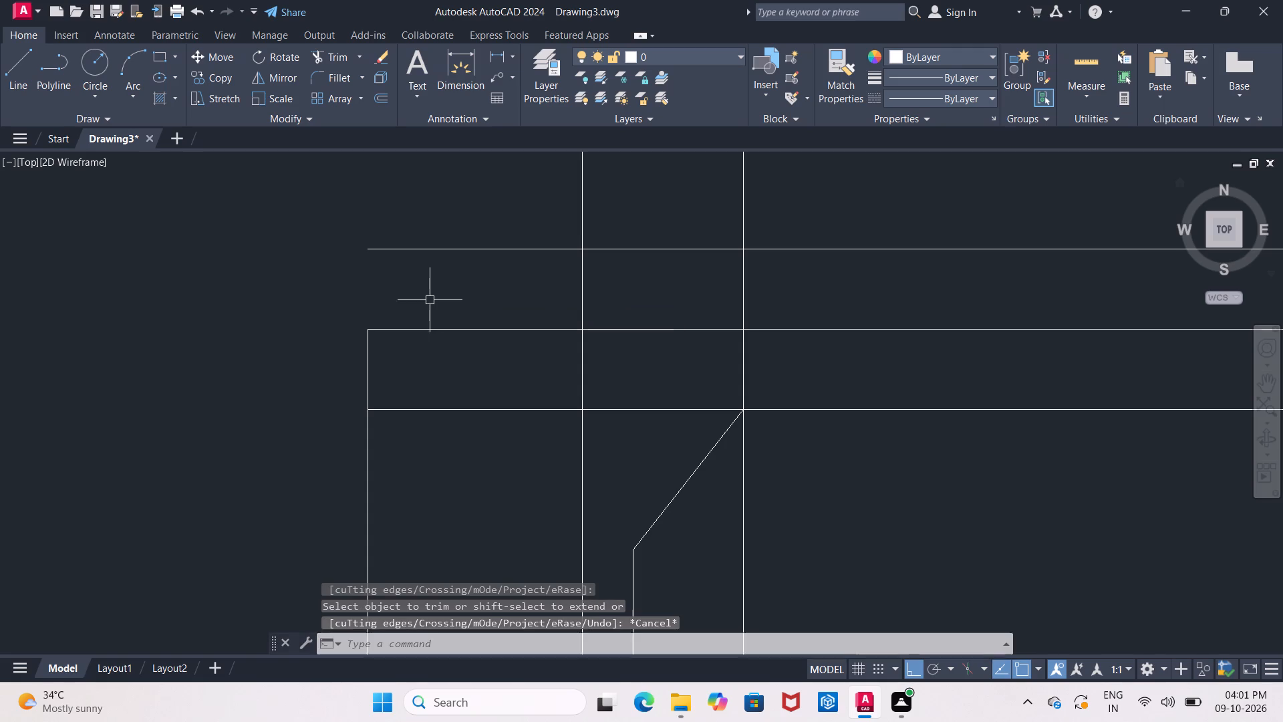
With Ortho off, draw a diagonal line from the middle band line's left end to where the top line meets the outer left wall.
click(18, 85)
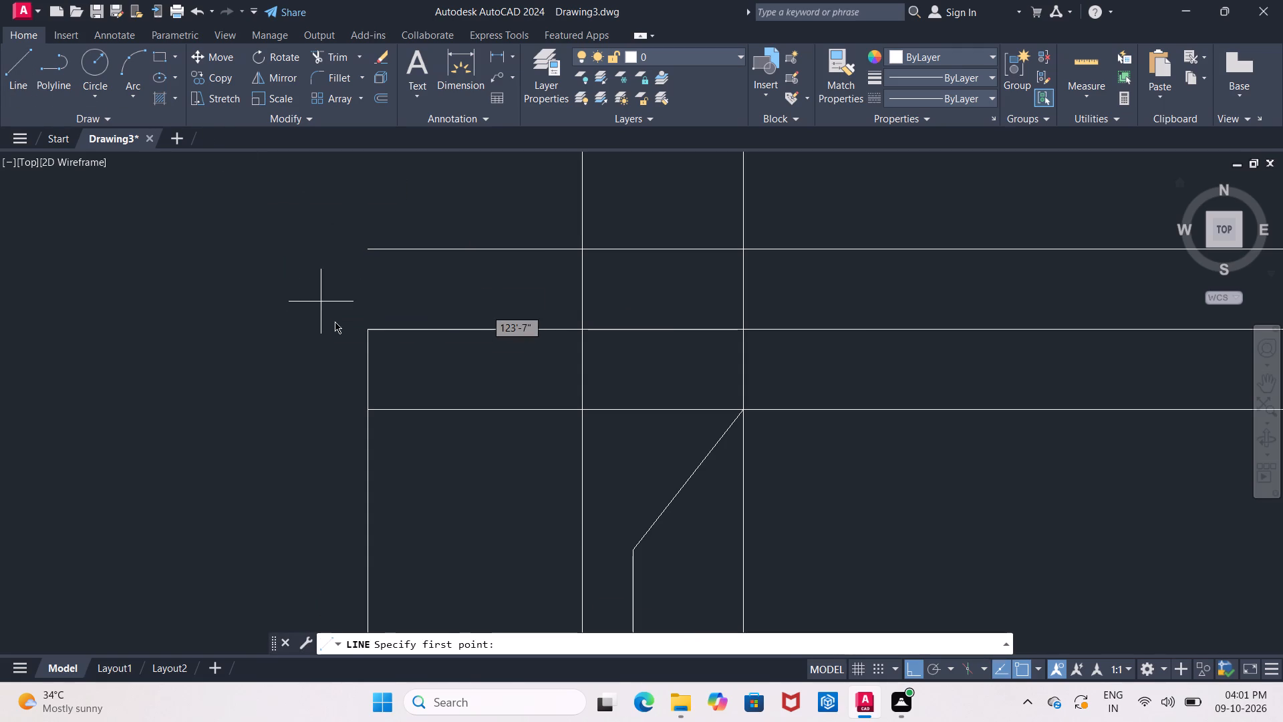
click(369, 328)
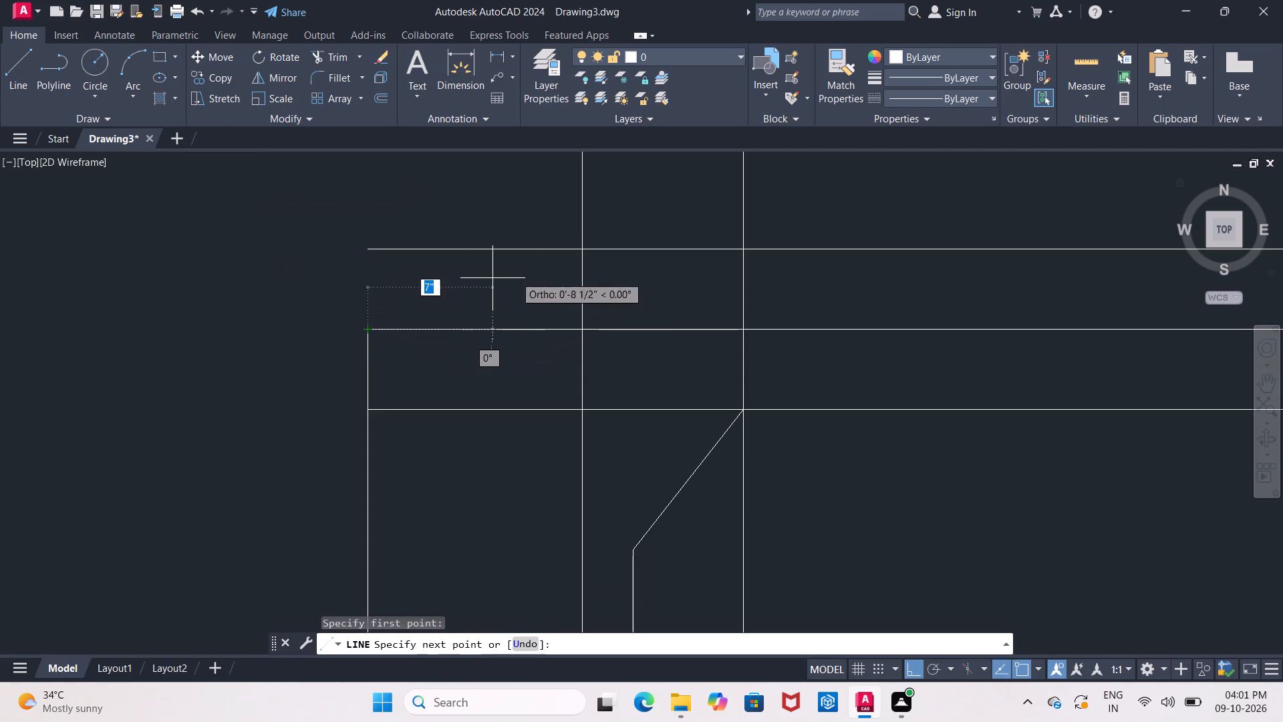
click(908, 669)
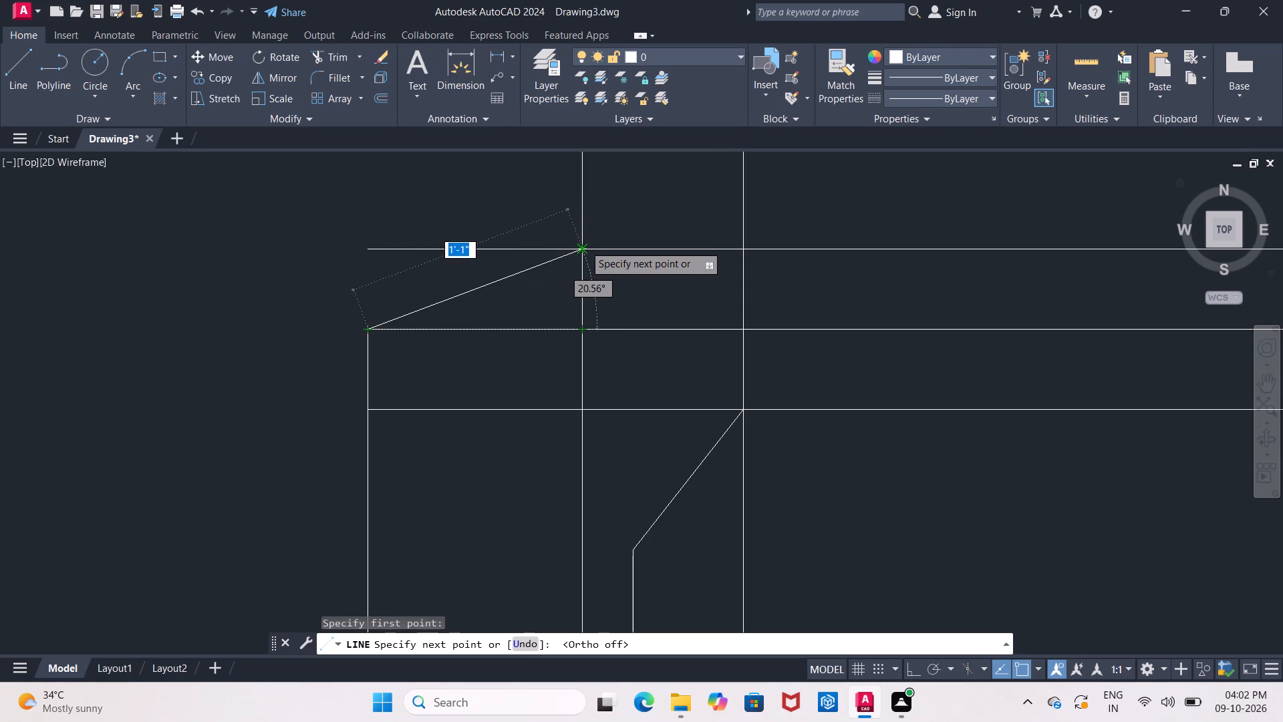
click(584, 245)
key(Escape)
Delete the band's top horizontal line and the diagonal line at its left end.
scroll(552, 267, down, 2)
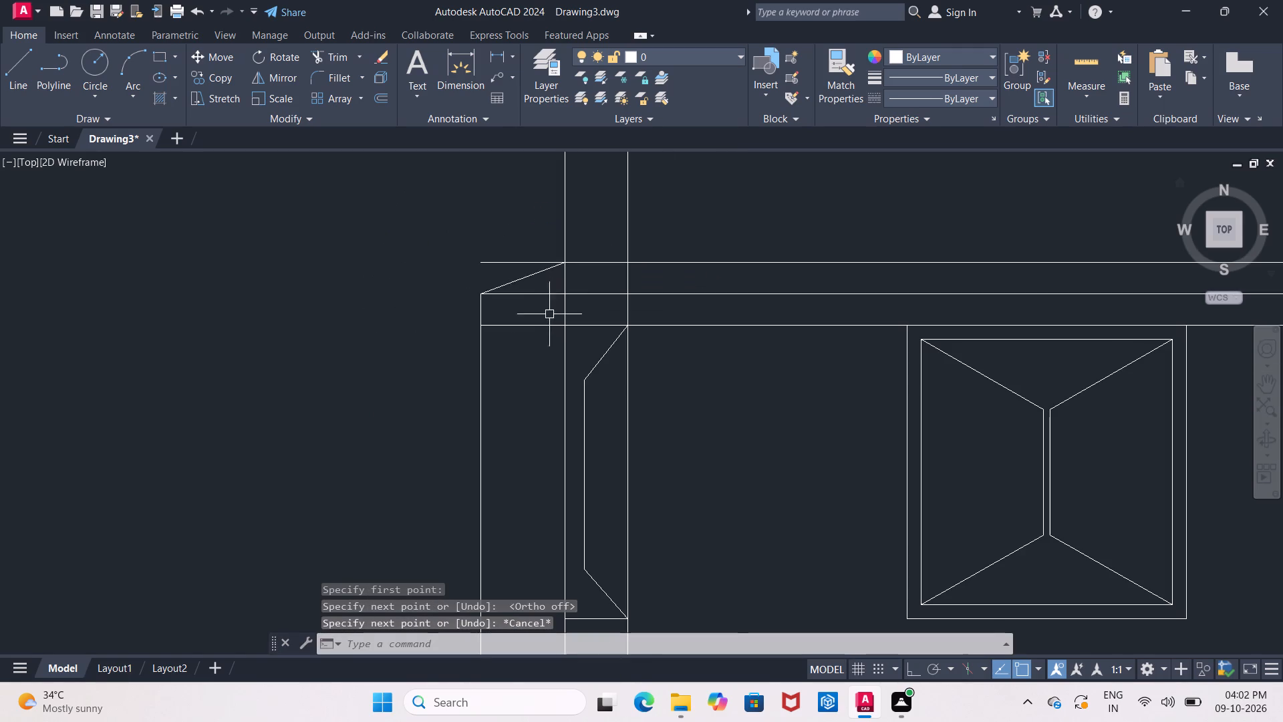
middle_drag(531, 357, 547, 387)
scroll(549, 380, up, 1)
middle_drag(546, 355, 541, 333)
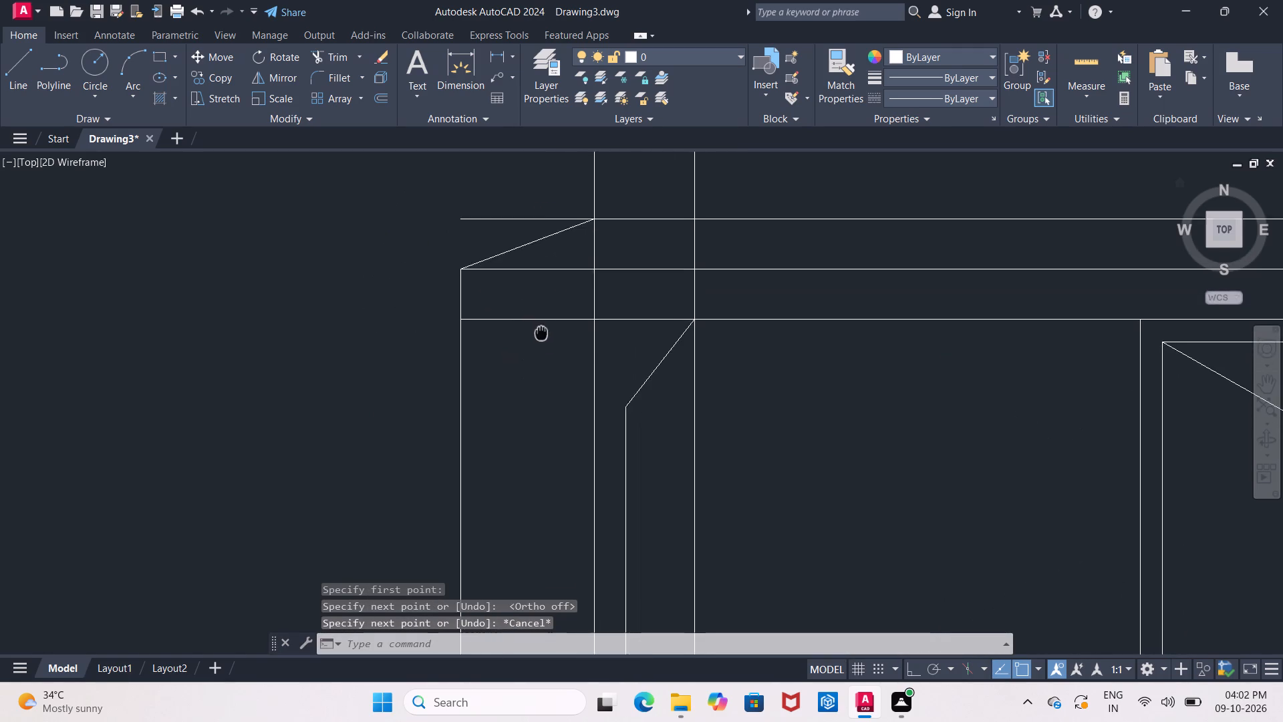
middle_drag(541, 333, 541, 334)
scroll(541, 334, down, 3)
middle_drag(536, 382, 513, 386)
scroll(513, 386, up, 3)
middle_drag(513, 384, 474, 449)
key(Escape)
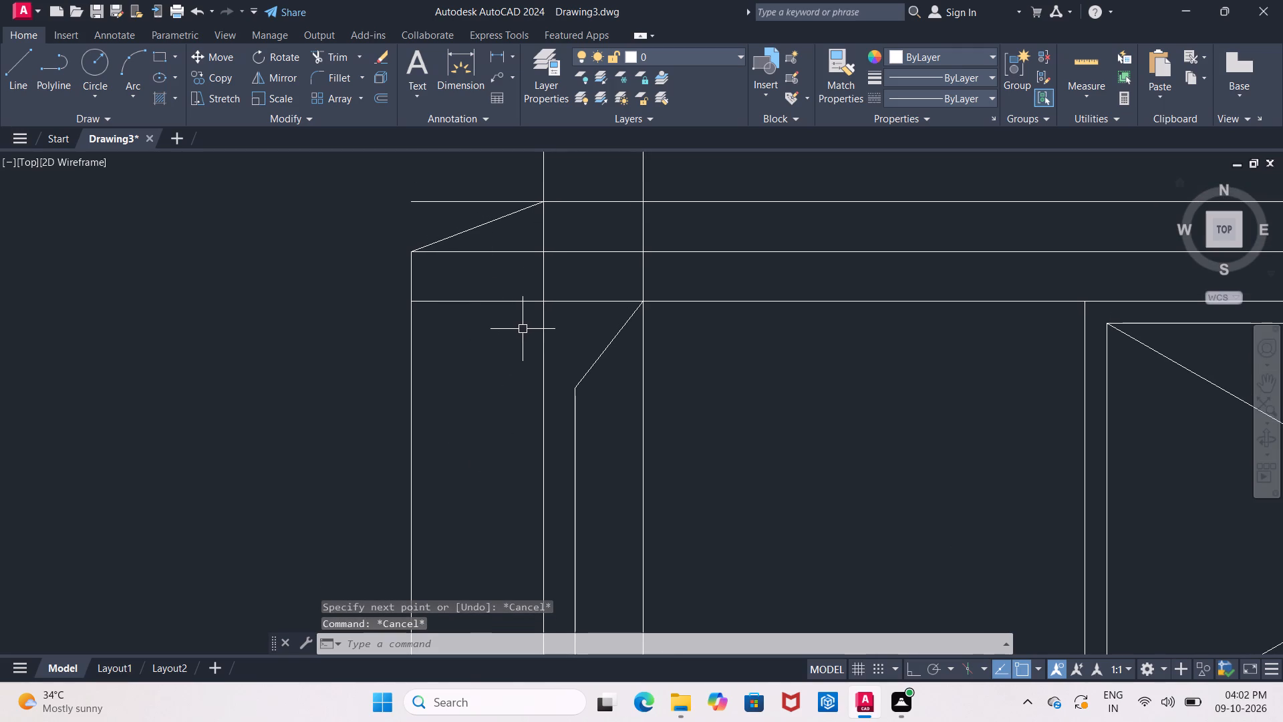
click(488, 197)
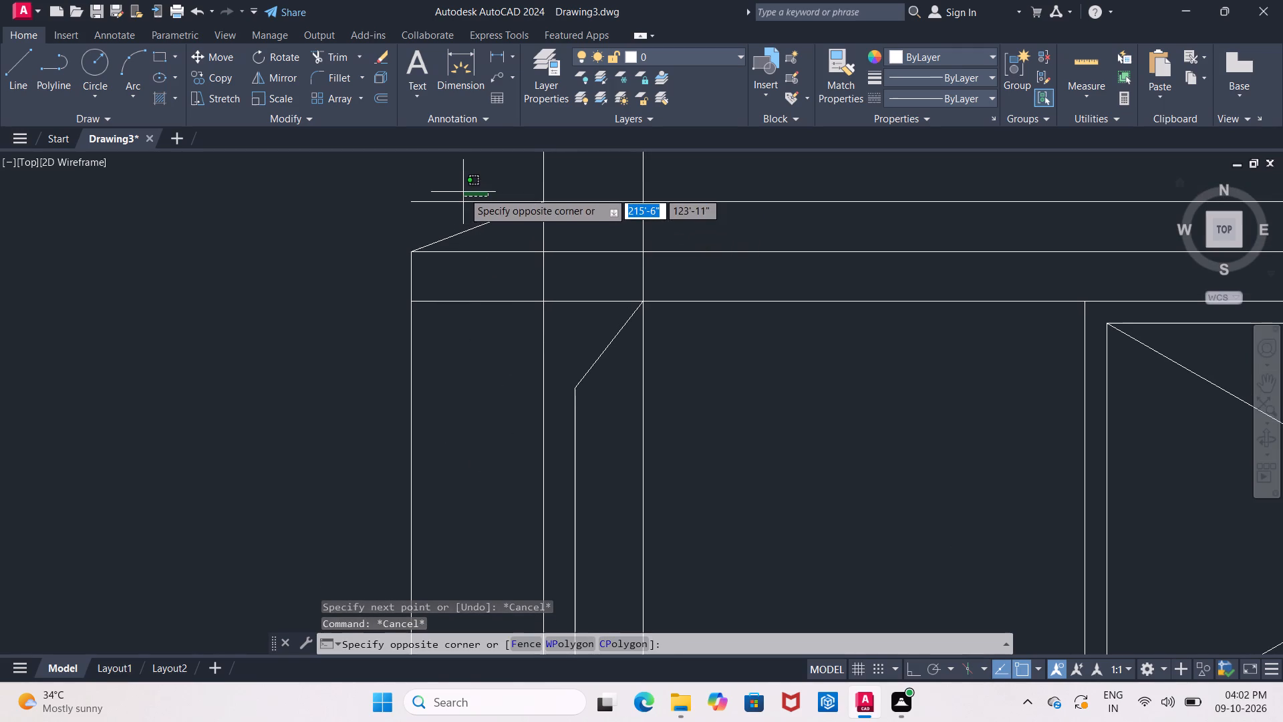
key(Escape)
click(463, 201)
click(467, 226)
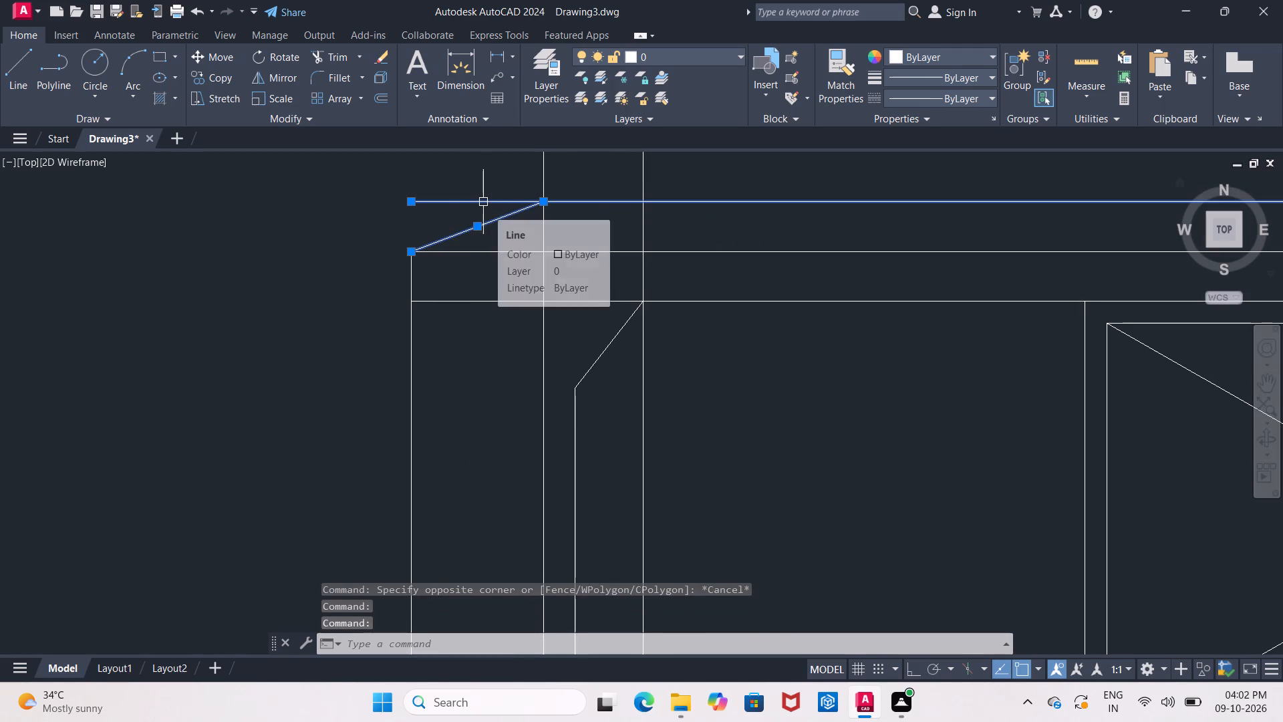
key(Delete)
Offset the band's bottom horizontal line upward by 2".
scroll(484, 207, down, 3)
scroll(487, 228, up, 2)
middle_drag(484, 223, 464, 269)
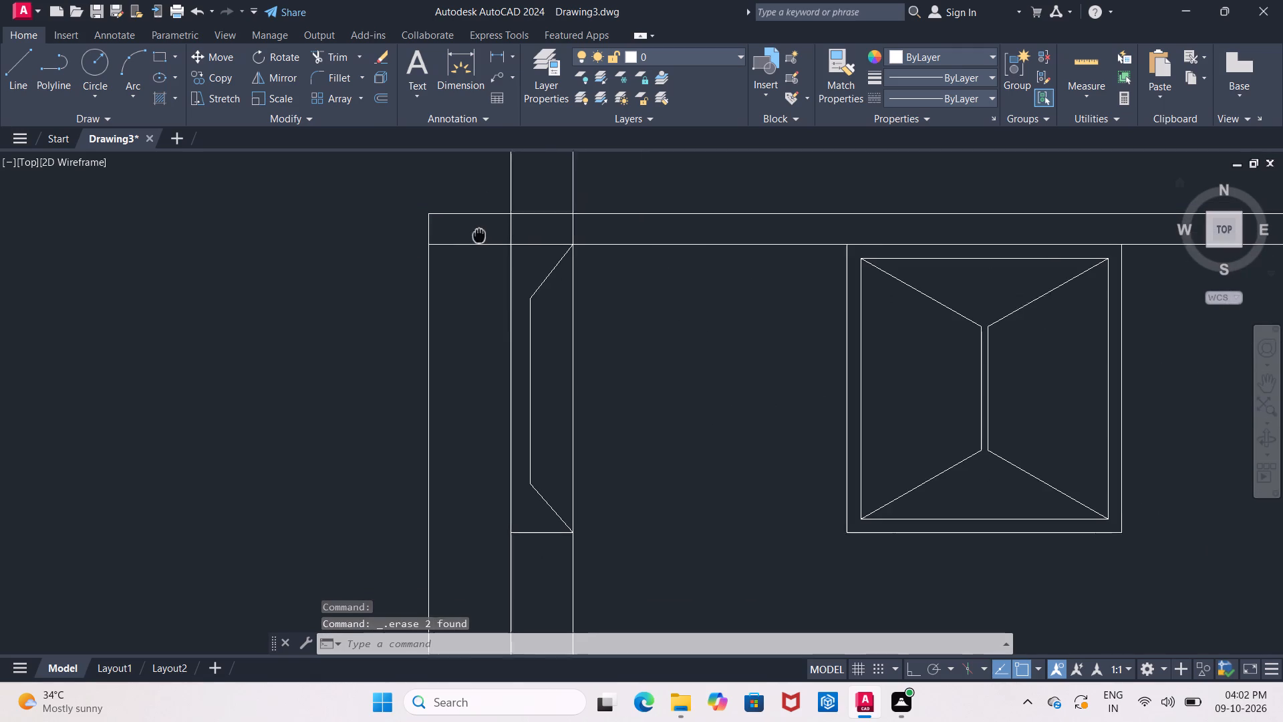
middle_drag(464, 269, 458, 324)
scroll(459, 320, up, 2)
middle_click(459, 320)
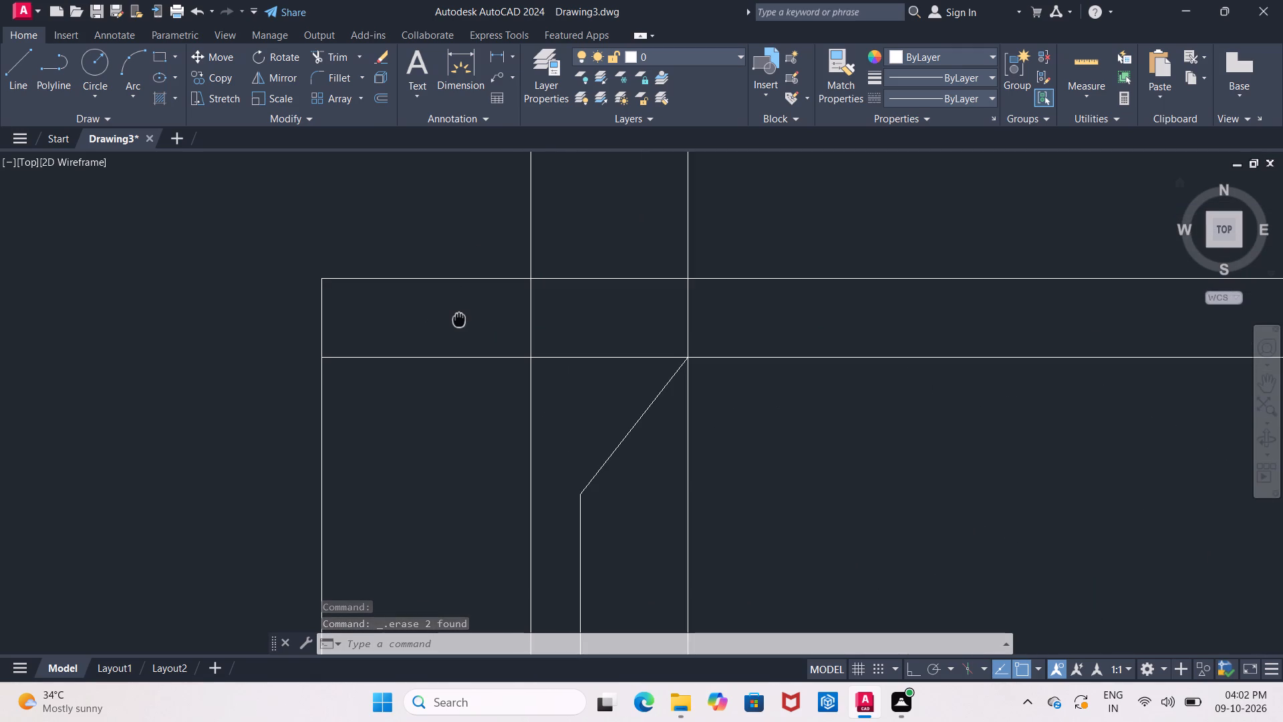
scroll(458, 320, up, 2)
middle_drag(458, 320, 539, 302)
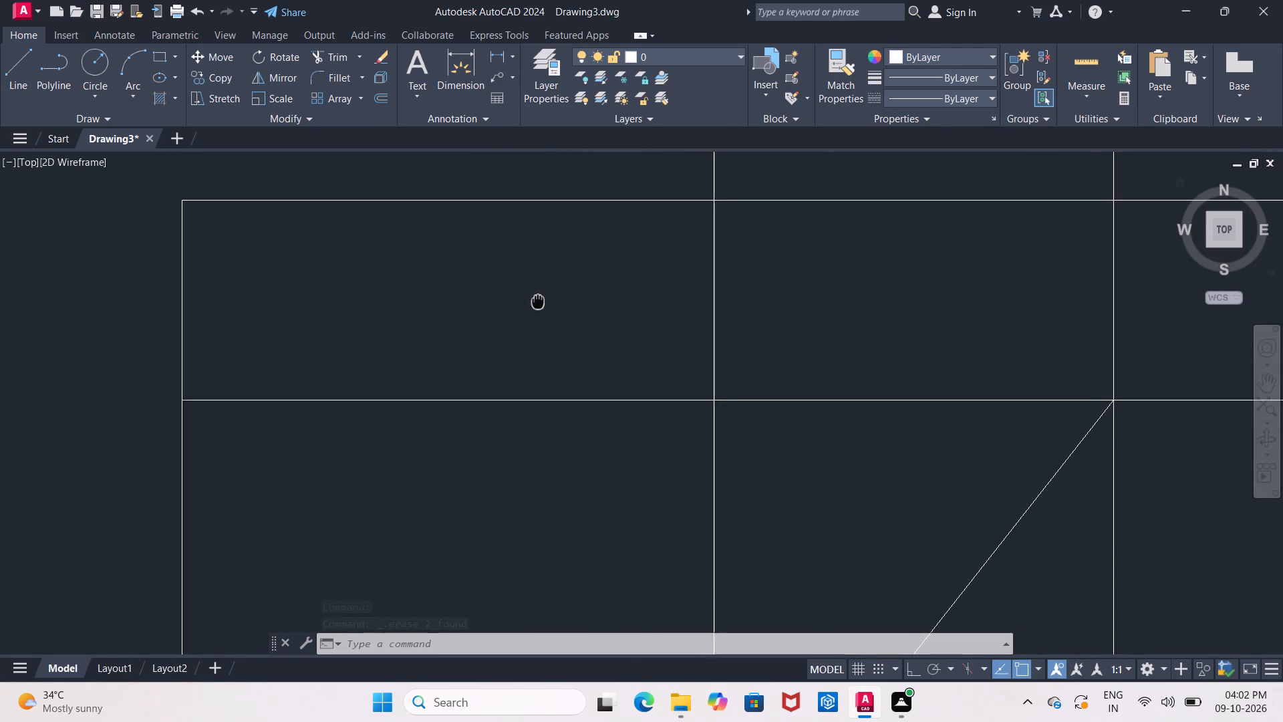
middle_drag(539, 302, 540, 302)
key(Escape)
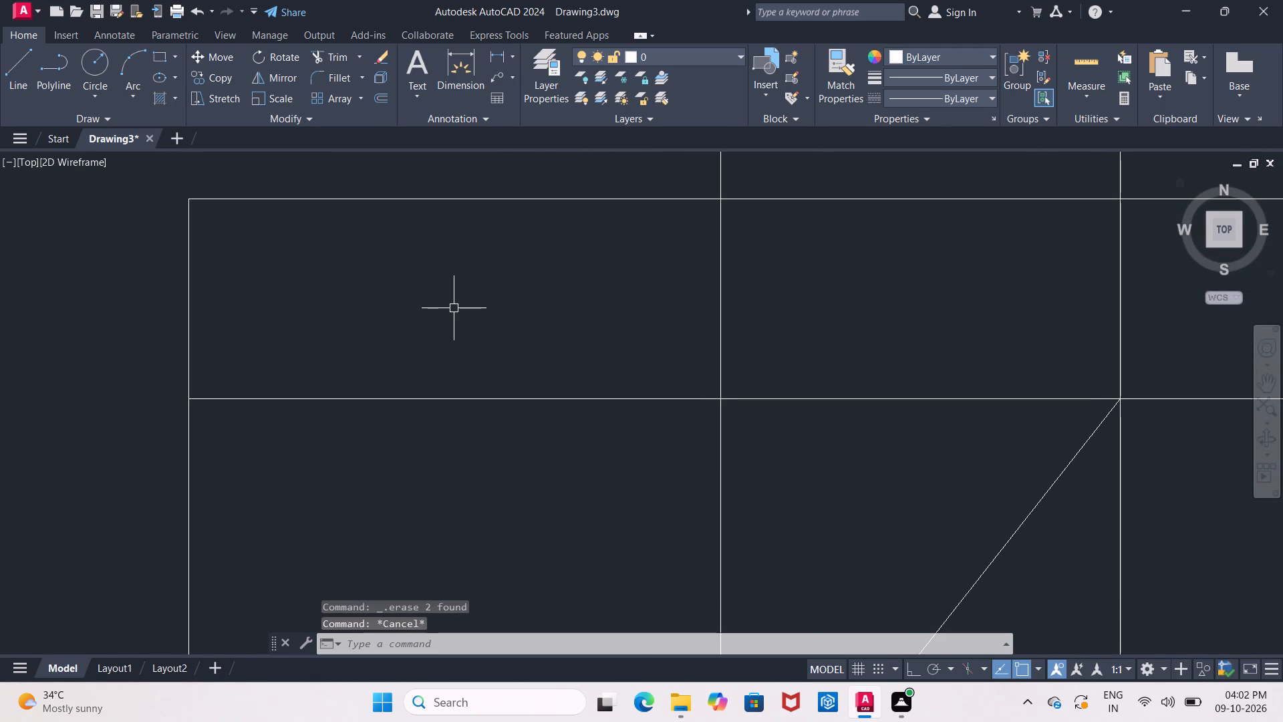
key(o)
key(Return)
key(2)
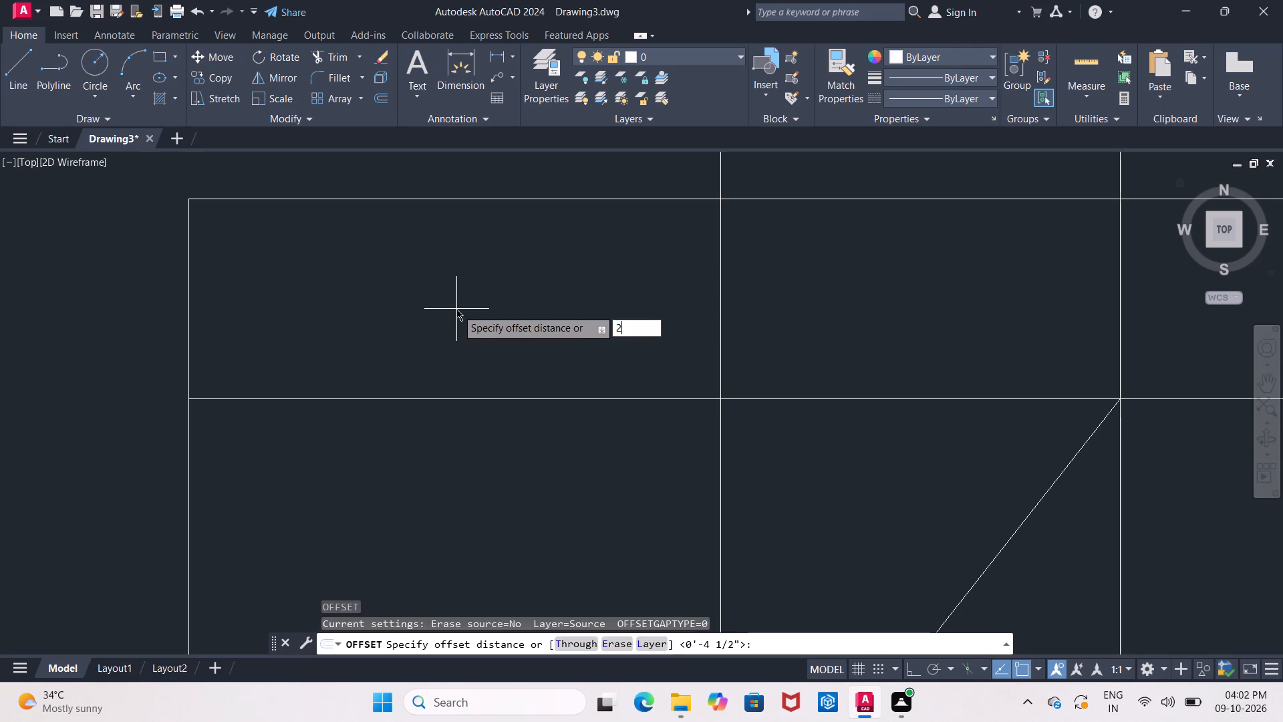
key(shift+quotedbl)
key(Return)
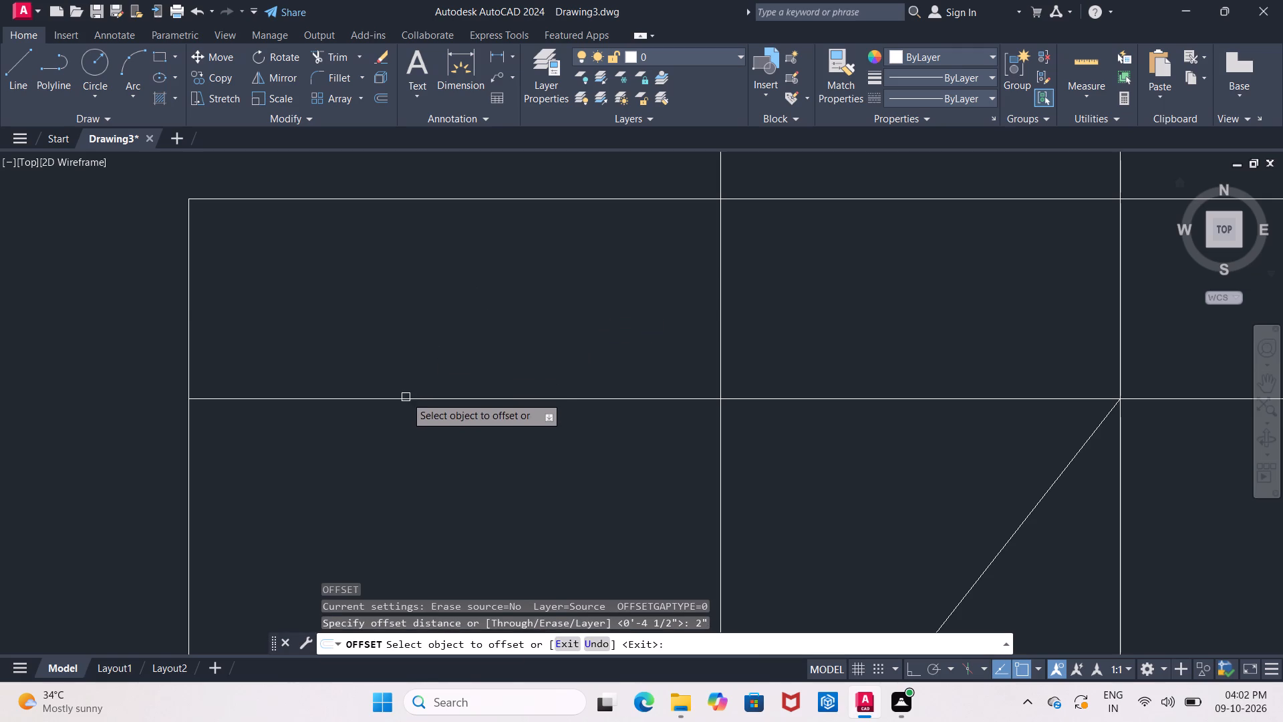
click(406, 396)
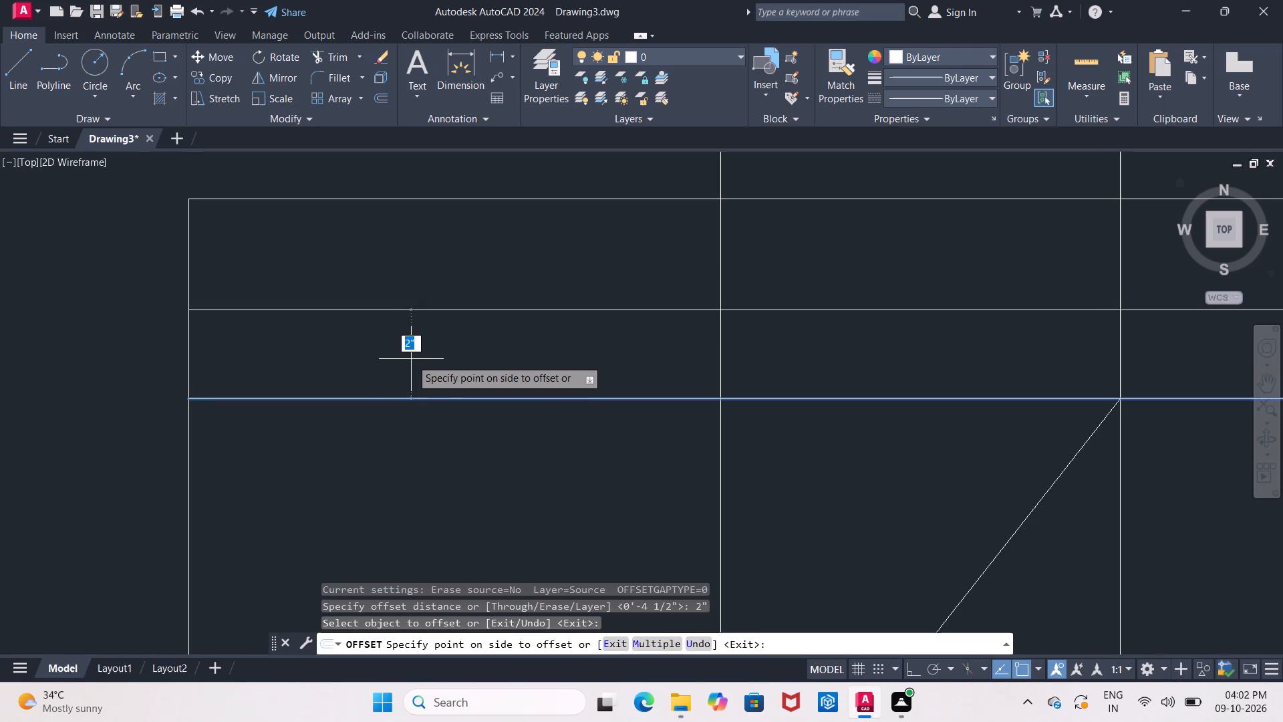
click(411, 359)
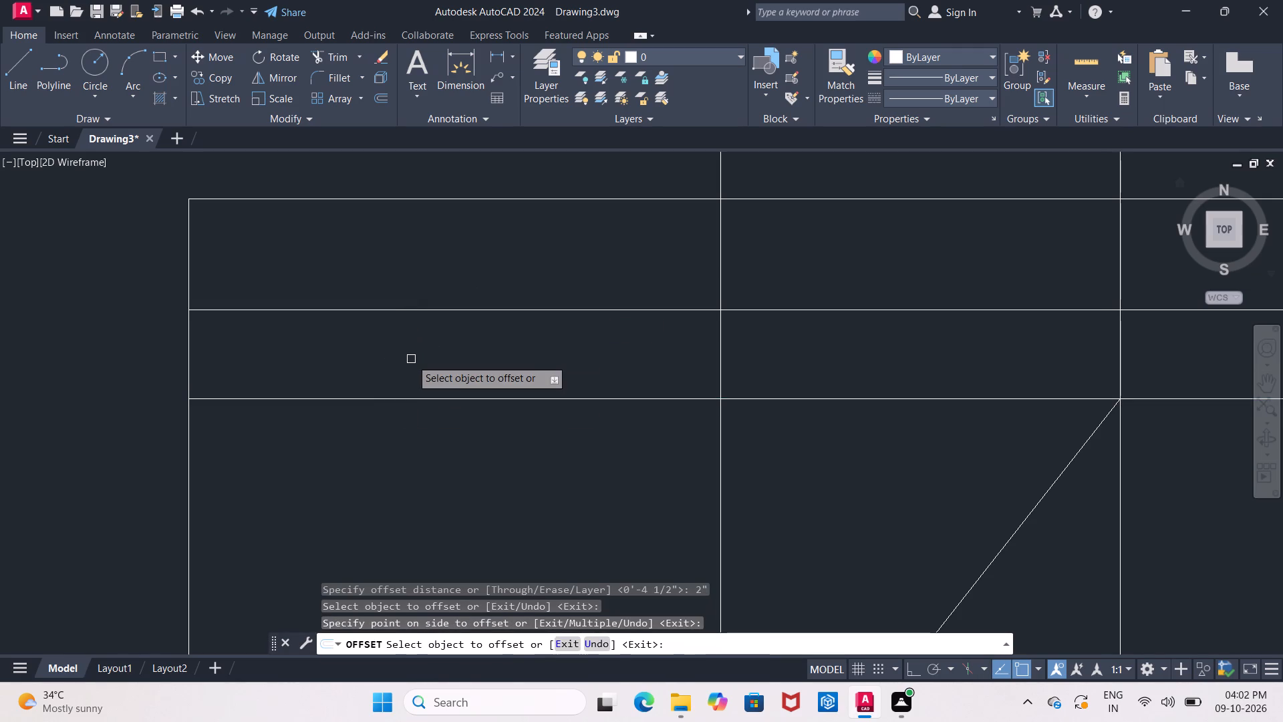
key(Escape)
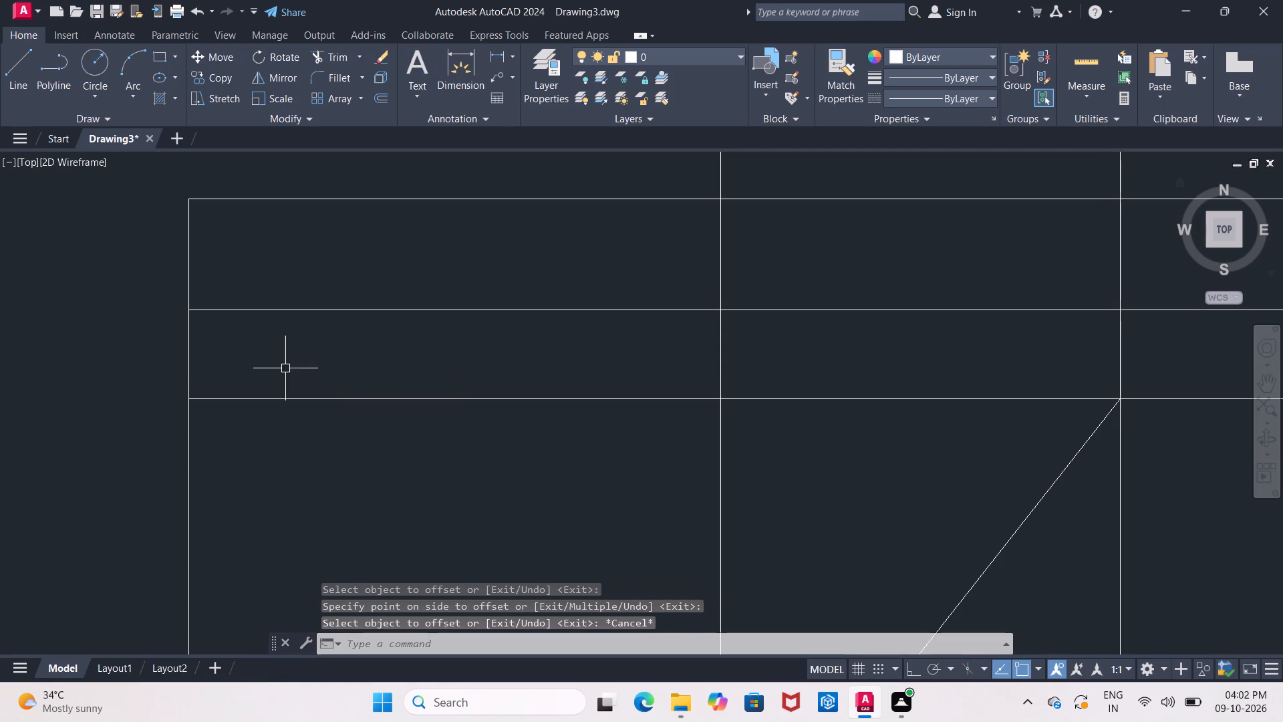
Draw a diagonal line from the band's bottom-left corner to where its top line meets the outer left wall.
middle_drag(285, 368, 346, 377)
click(24, 80)
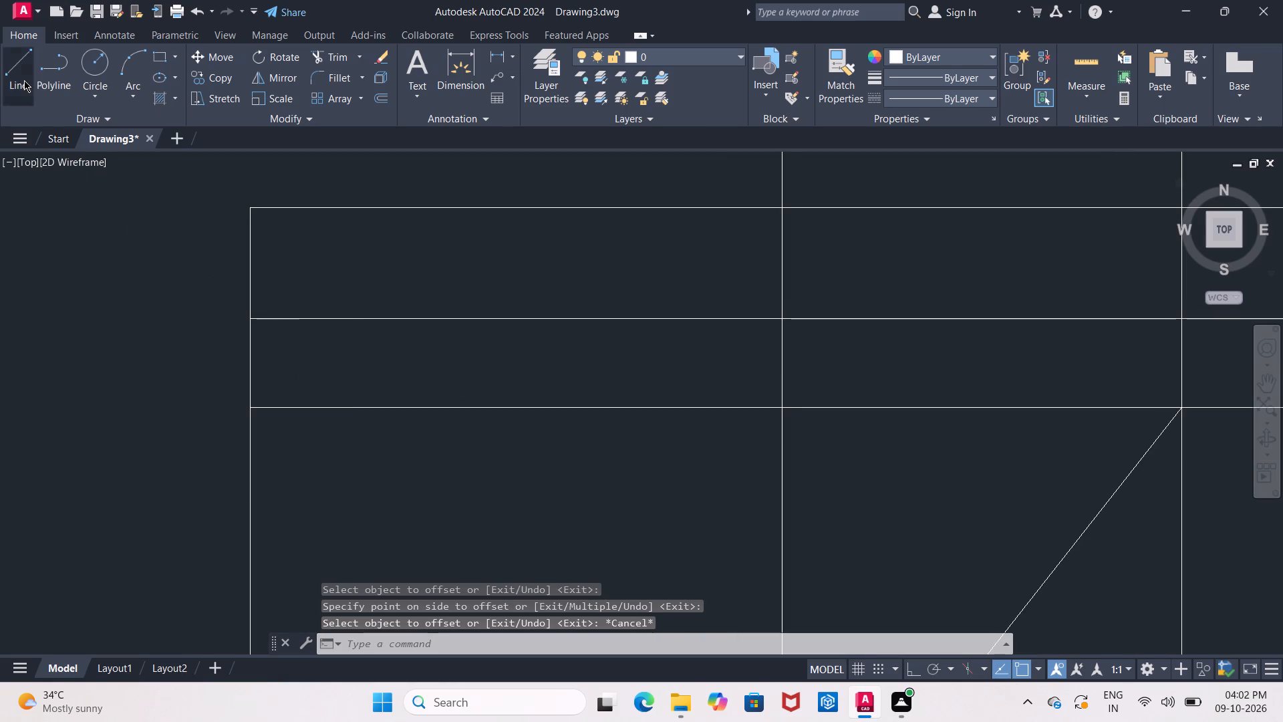
click(251, 406)
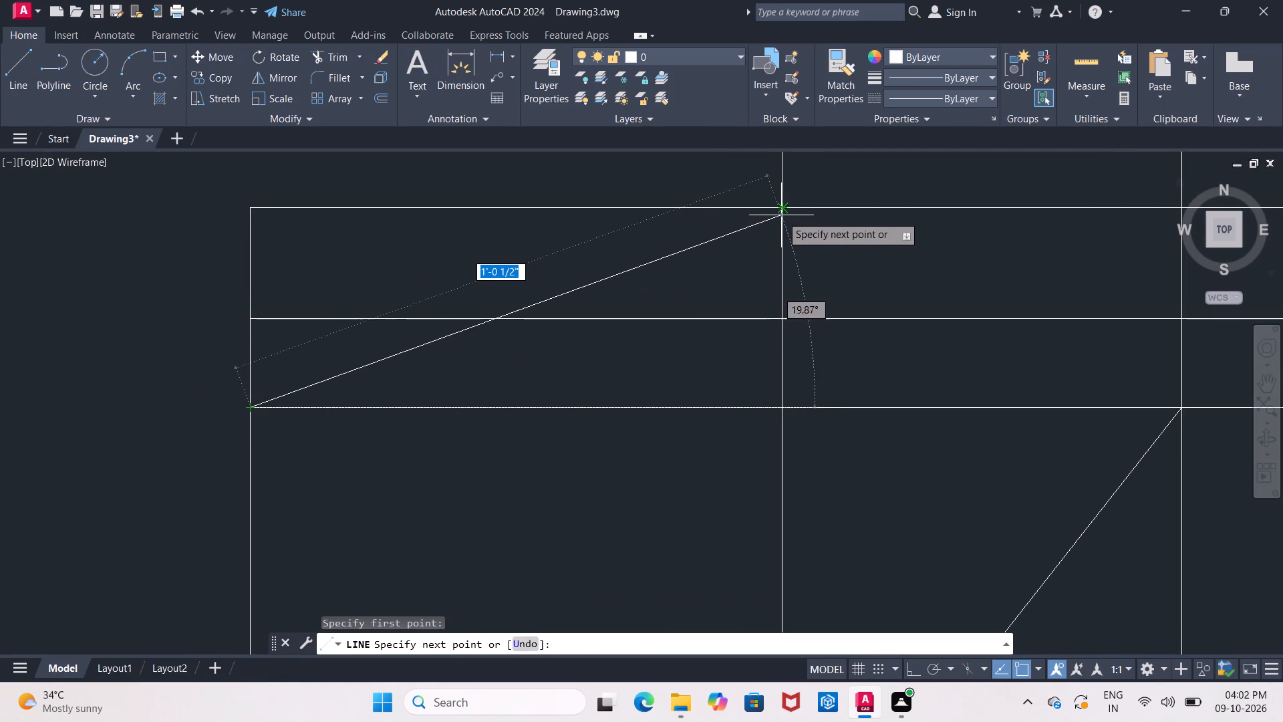
scroll(782, 213, up, 1)
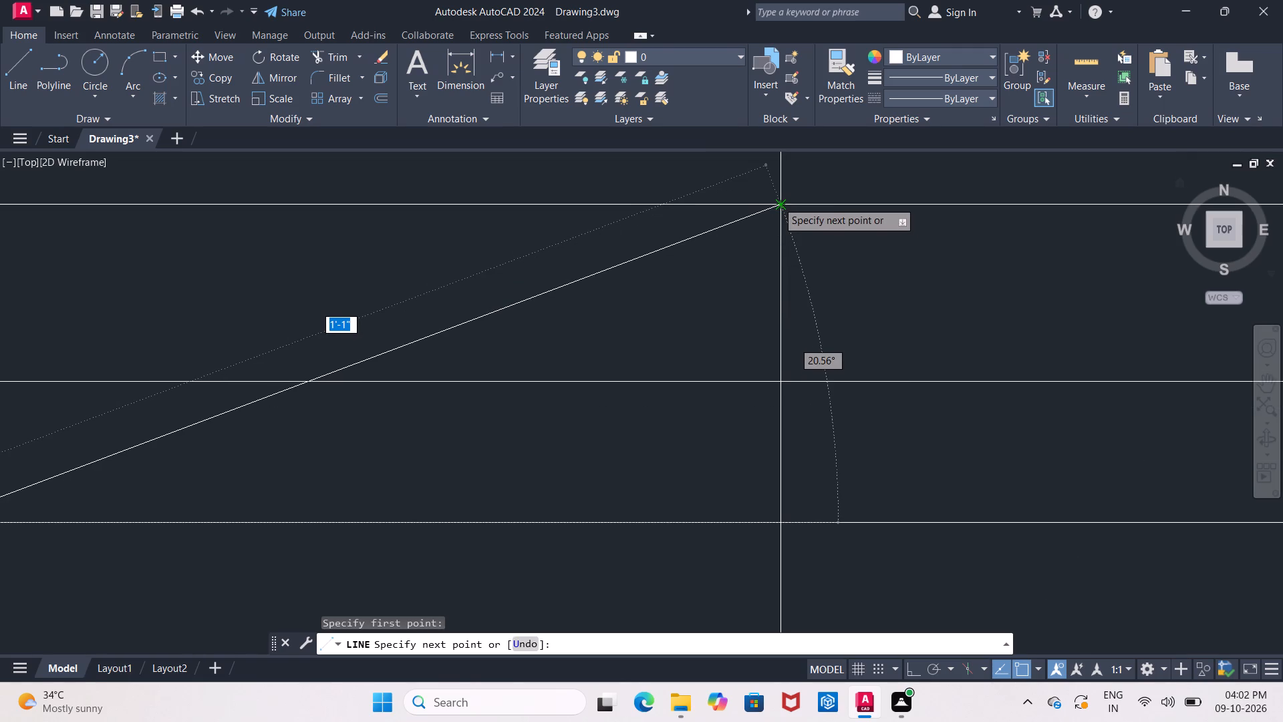
click(778, 200)
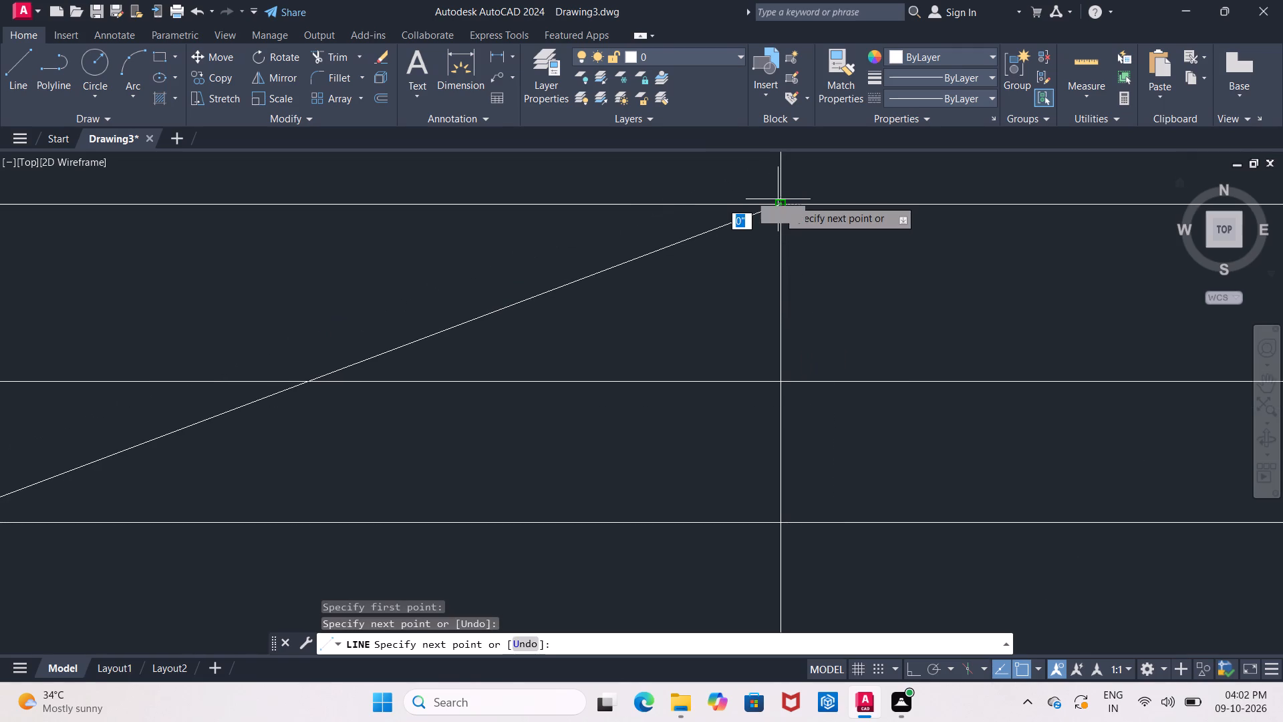
key(grave)
key(Escape)
scroll(776, 202, down, 2)
key(Escape)
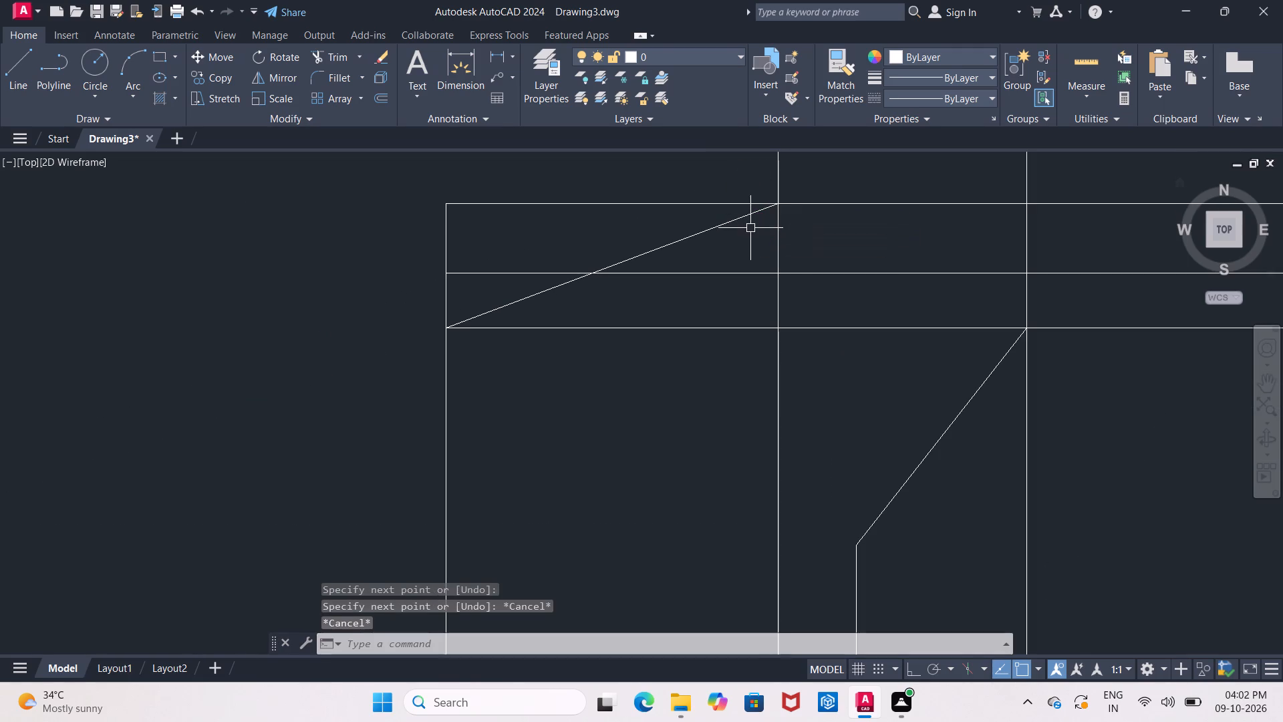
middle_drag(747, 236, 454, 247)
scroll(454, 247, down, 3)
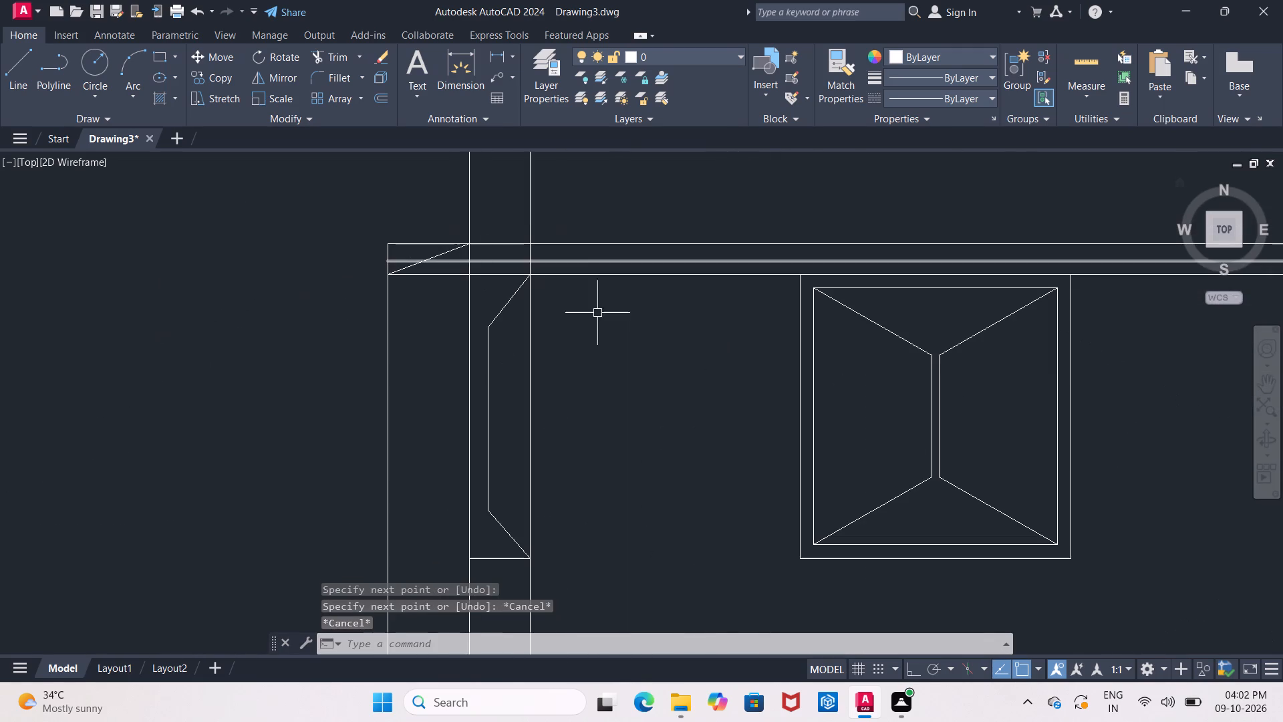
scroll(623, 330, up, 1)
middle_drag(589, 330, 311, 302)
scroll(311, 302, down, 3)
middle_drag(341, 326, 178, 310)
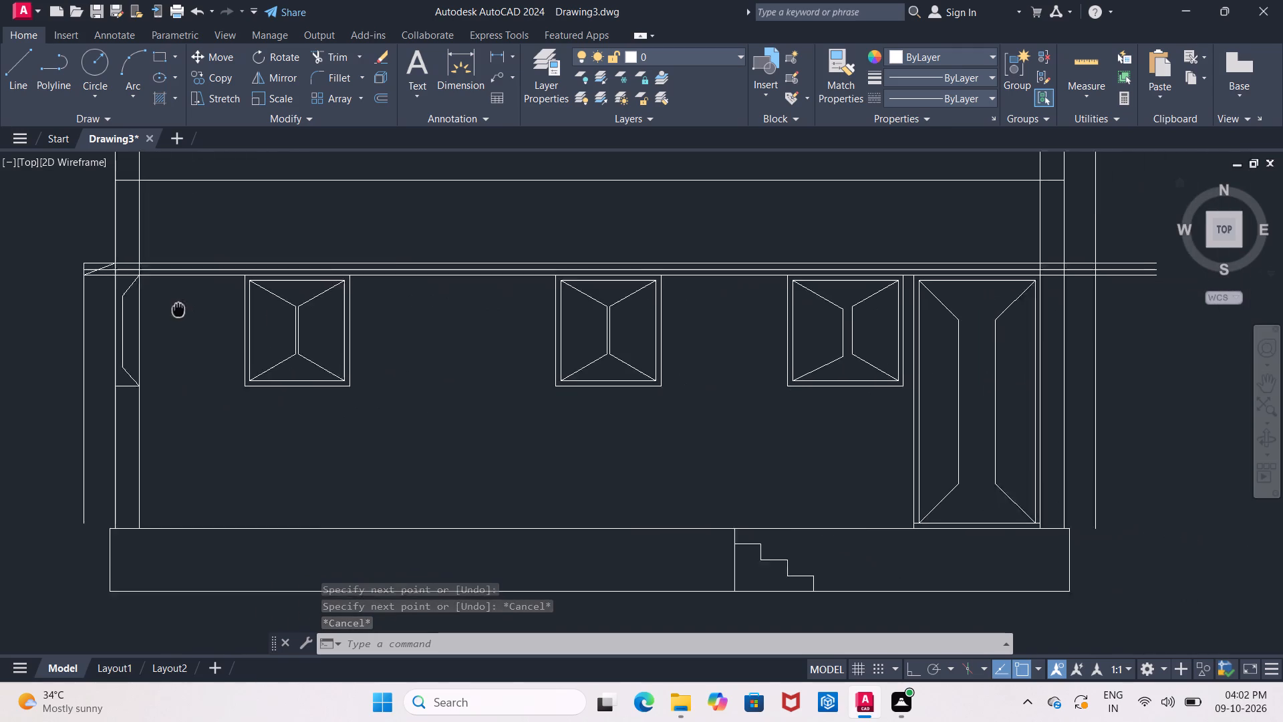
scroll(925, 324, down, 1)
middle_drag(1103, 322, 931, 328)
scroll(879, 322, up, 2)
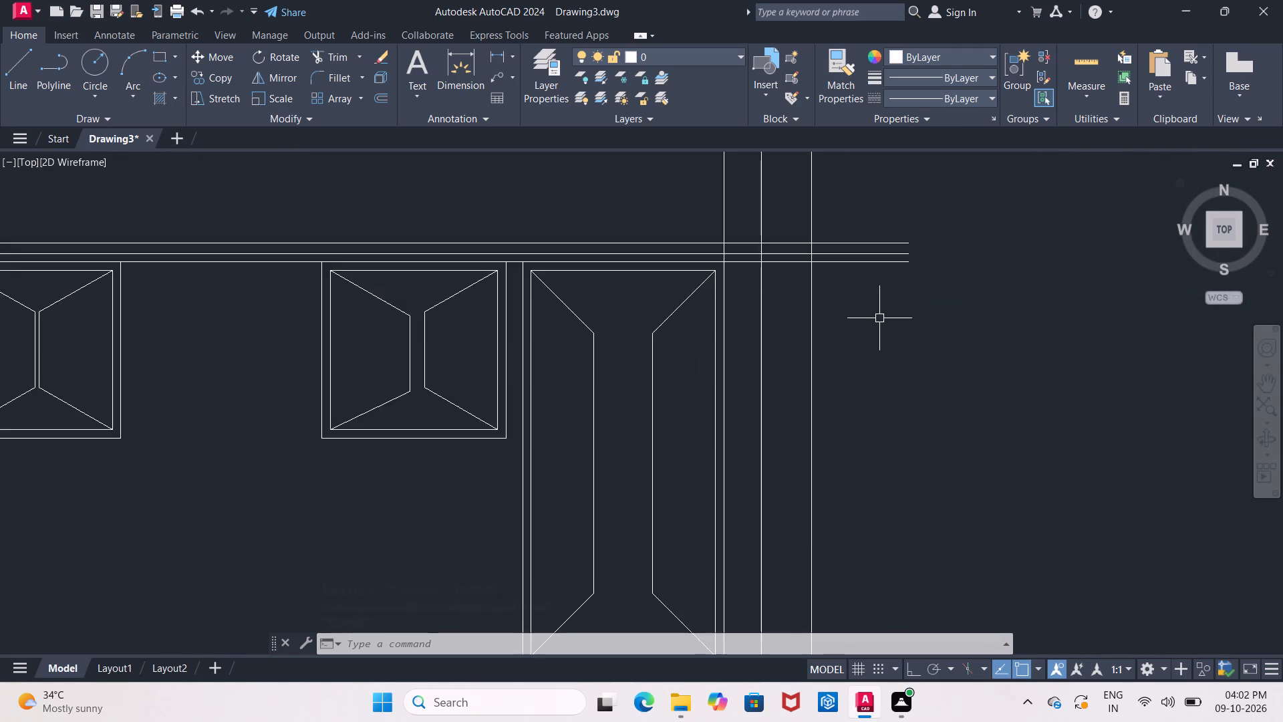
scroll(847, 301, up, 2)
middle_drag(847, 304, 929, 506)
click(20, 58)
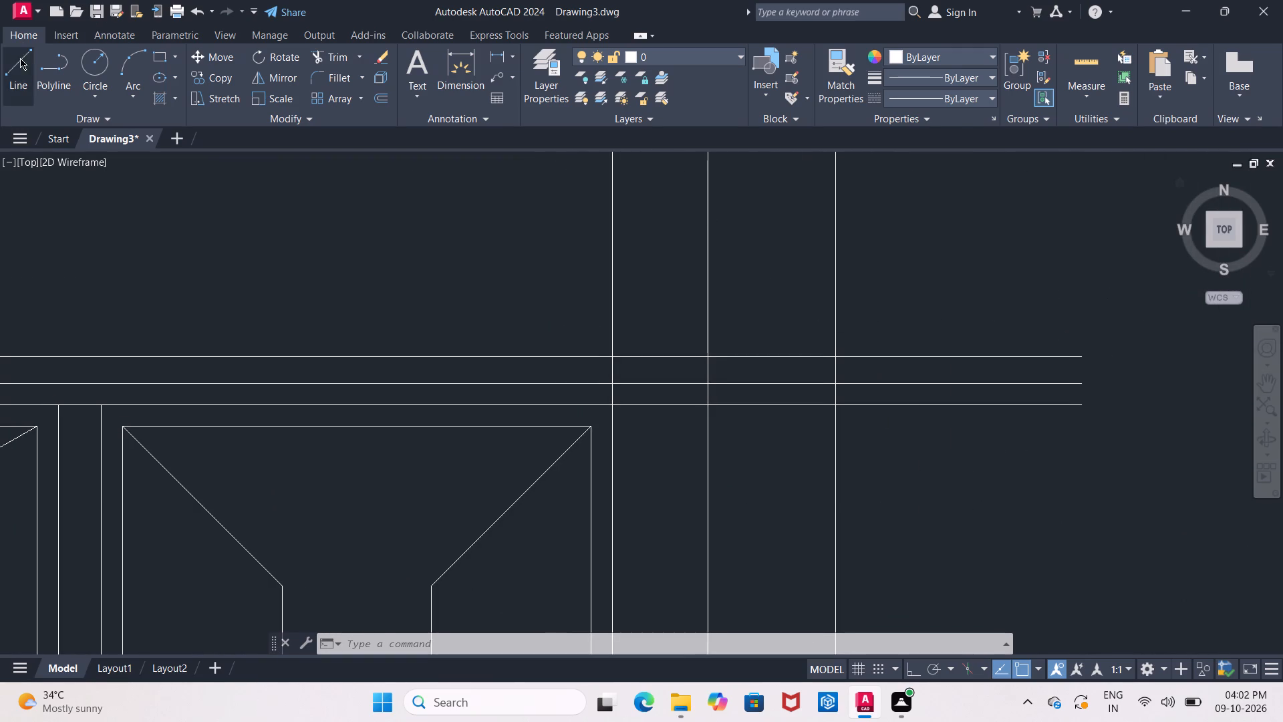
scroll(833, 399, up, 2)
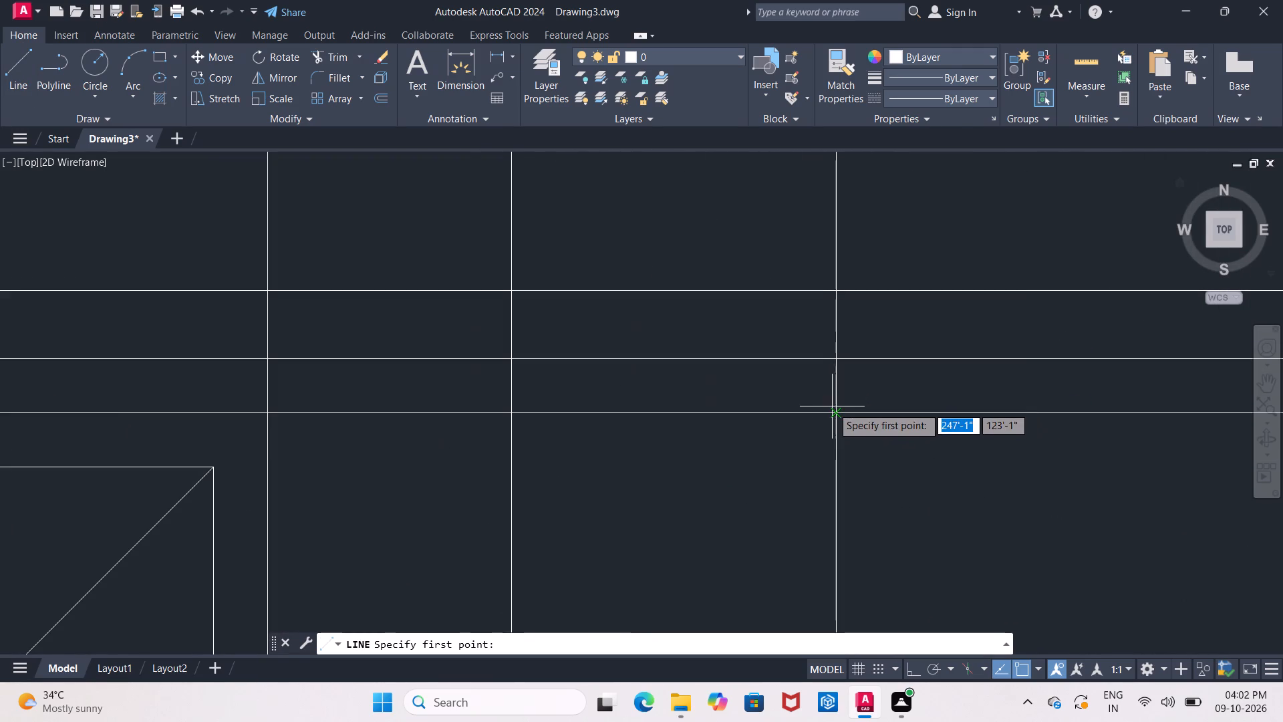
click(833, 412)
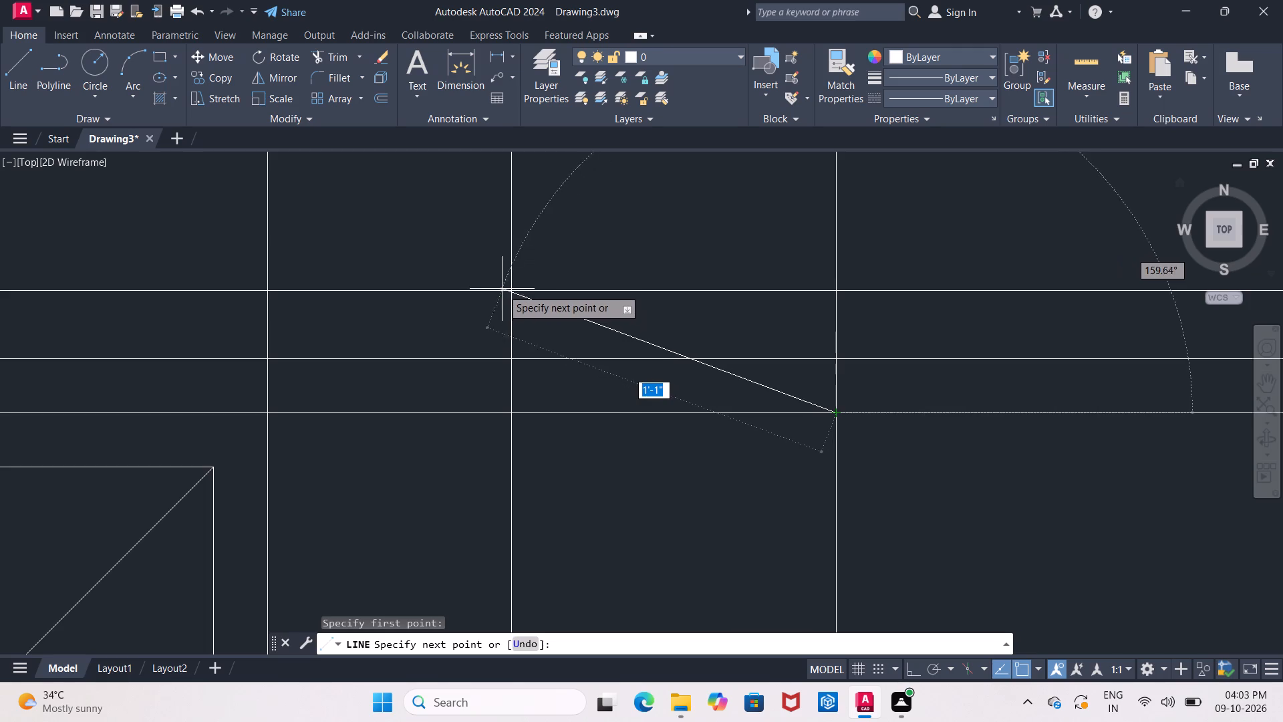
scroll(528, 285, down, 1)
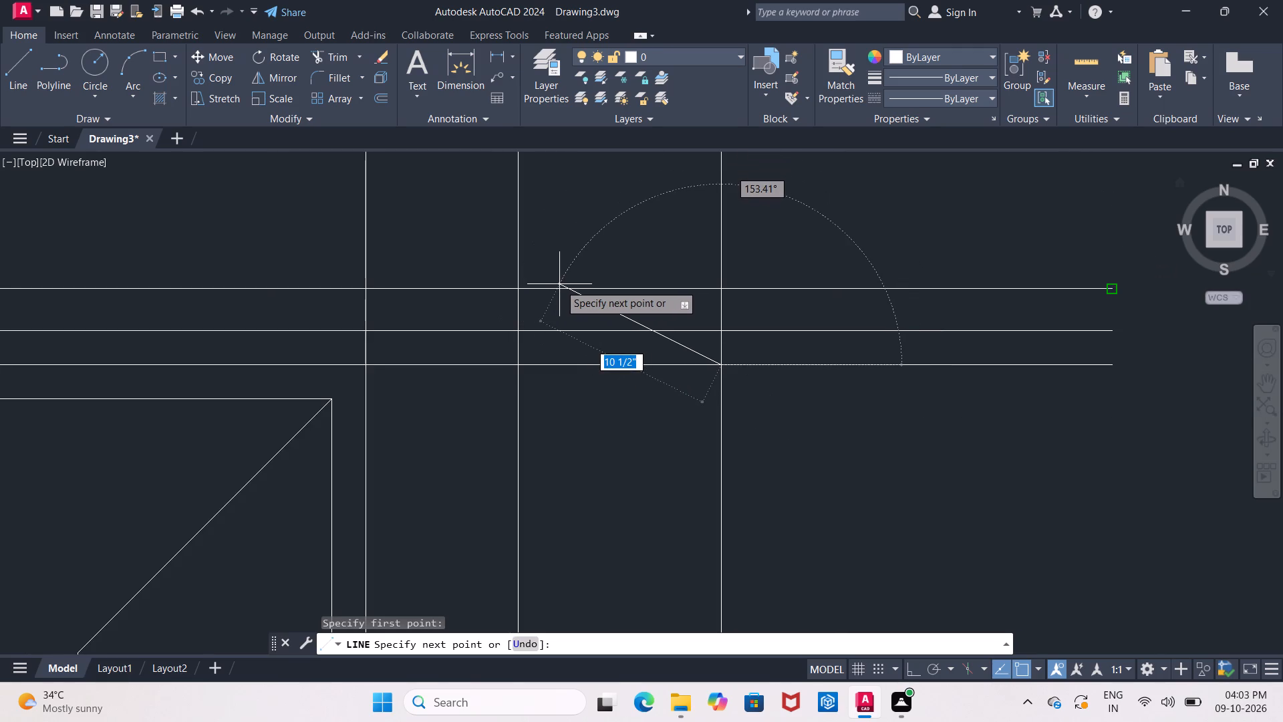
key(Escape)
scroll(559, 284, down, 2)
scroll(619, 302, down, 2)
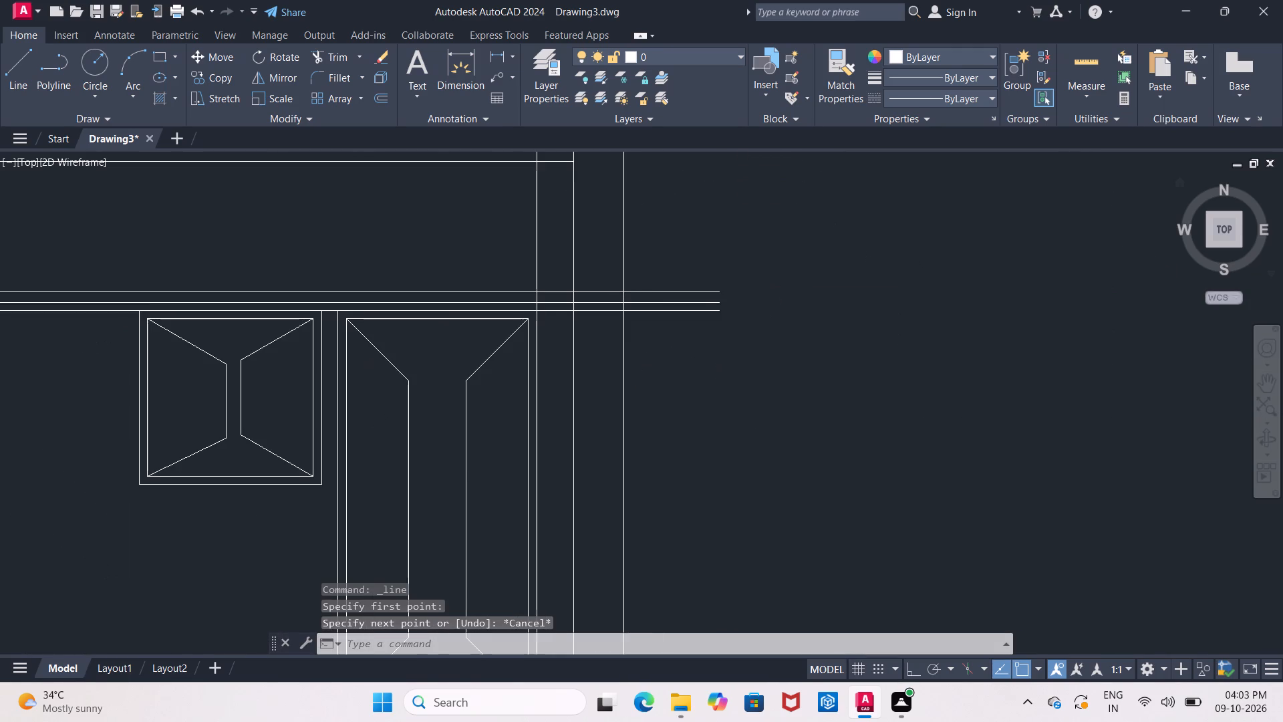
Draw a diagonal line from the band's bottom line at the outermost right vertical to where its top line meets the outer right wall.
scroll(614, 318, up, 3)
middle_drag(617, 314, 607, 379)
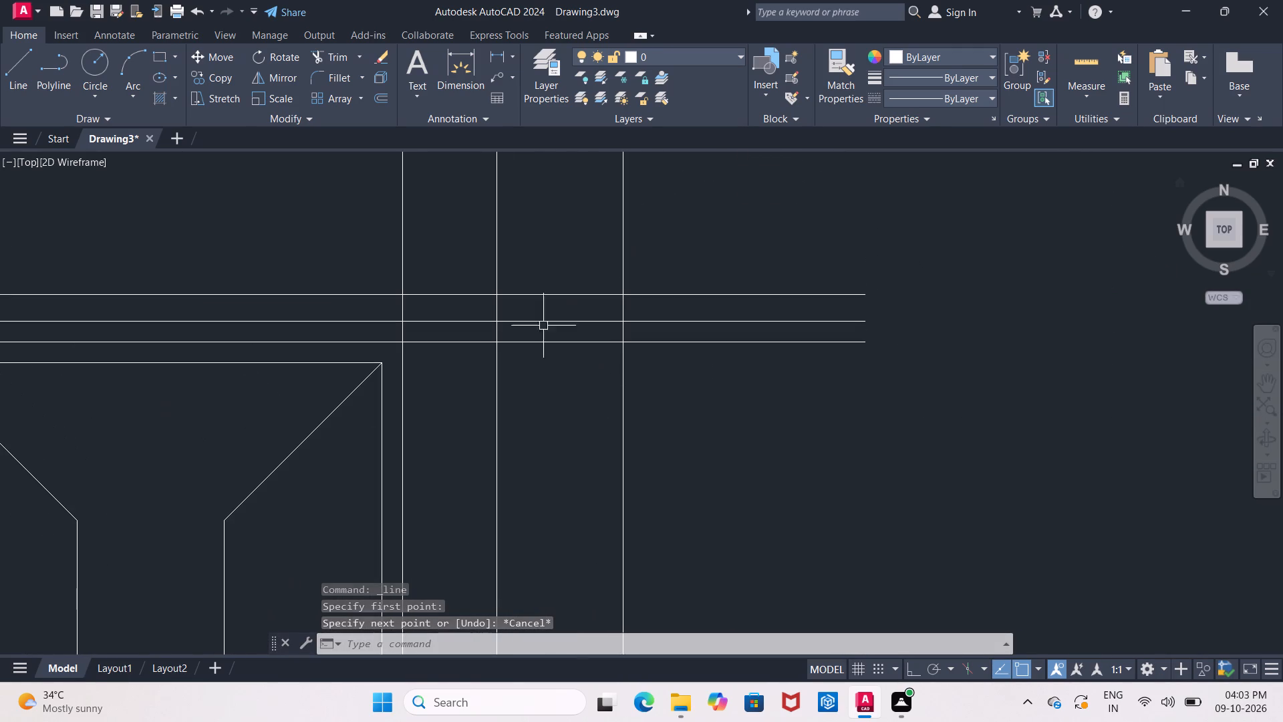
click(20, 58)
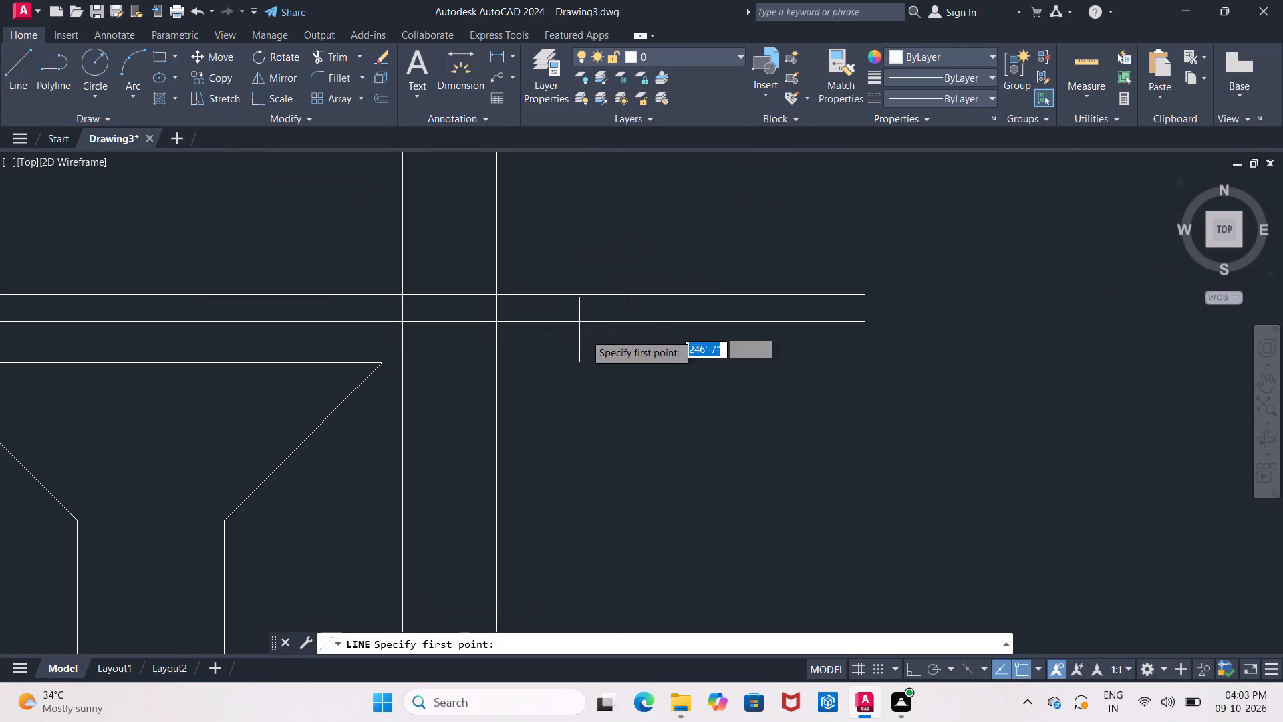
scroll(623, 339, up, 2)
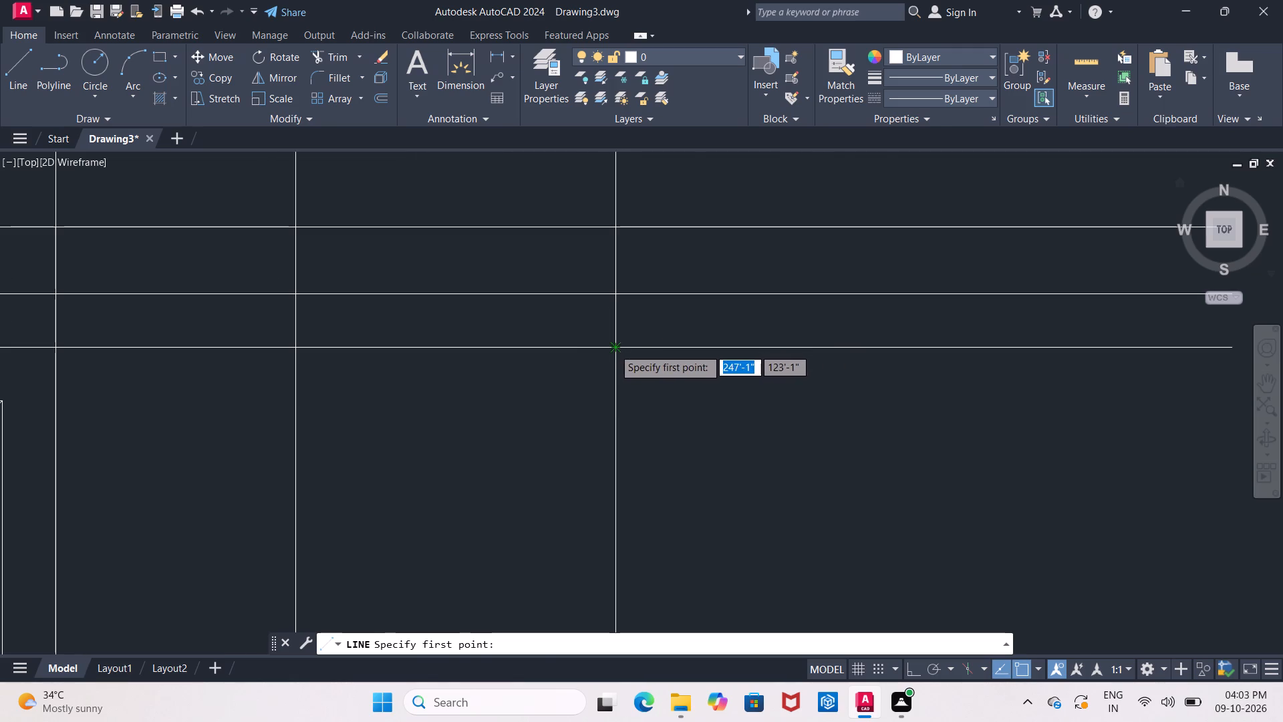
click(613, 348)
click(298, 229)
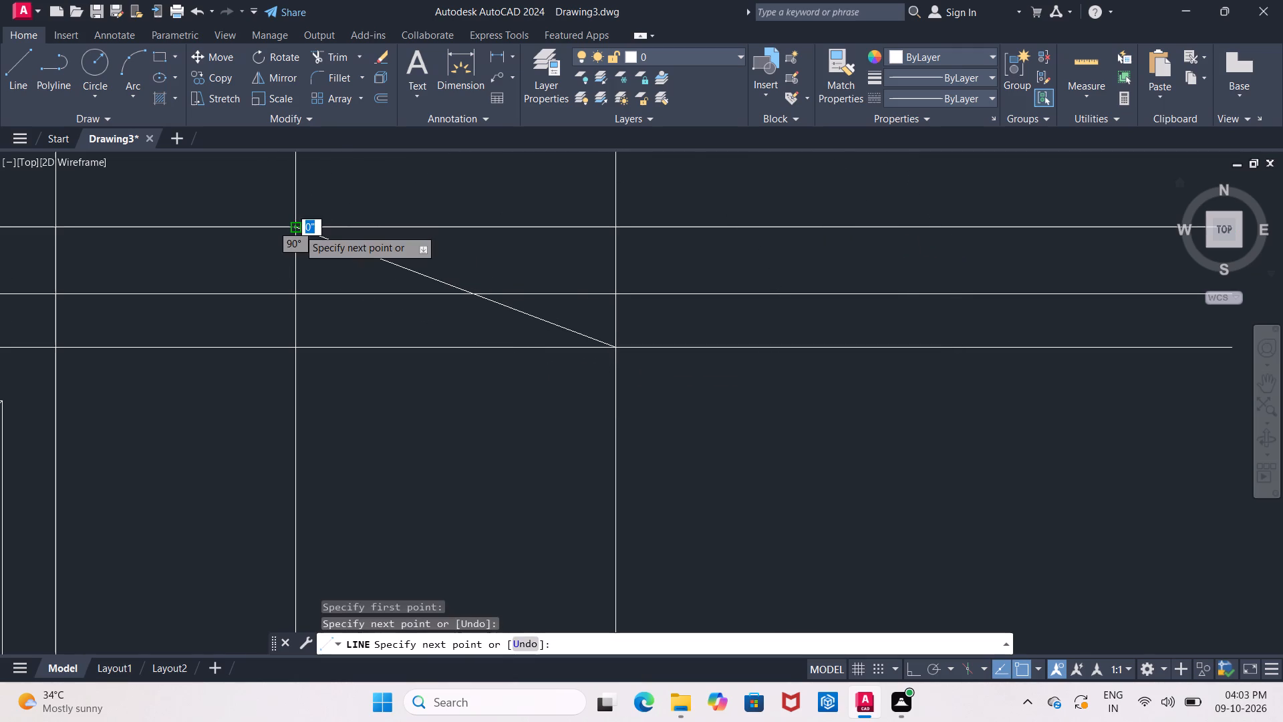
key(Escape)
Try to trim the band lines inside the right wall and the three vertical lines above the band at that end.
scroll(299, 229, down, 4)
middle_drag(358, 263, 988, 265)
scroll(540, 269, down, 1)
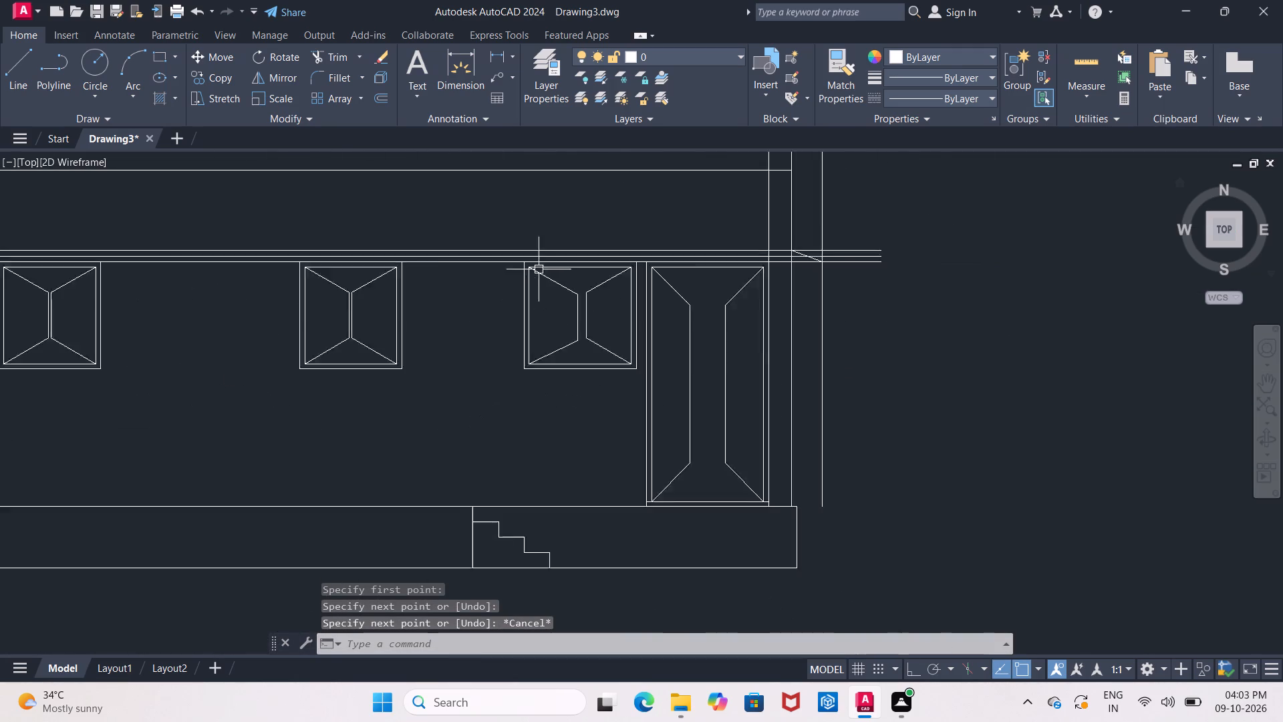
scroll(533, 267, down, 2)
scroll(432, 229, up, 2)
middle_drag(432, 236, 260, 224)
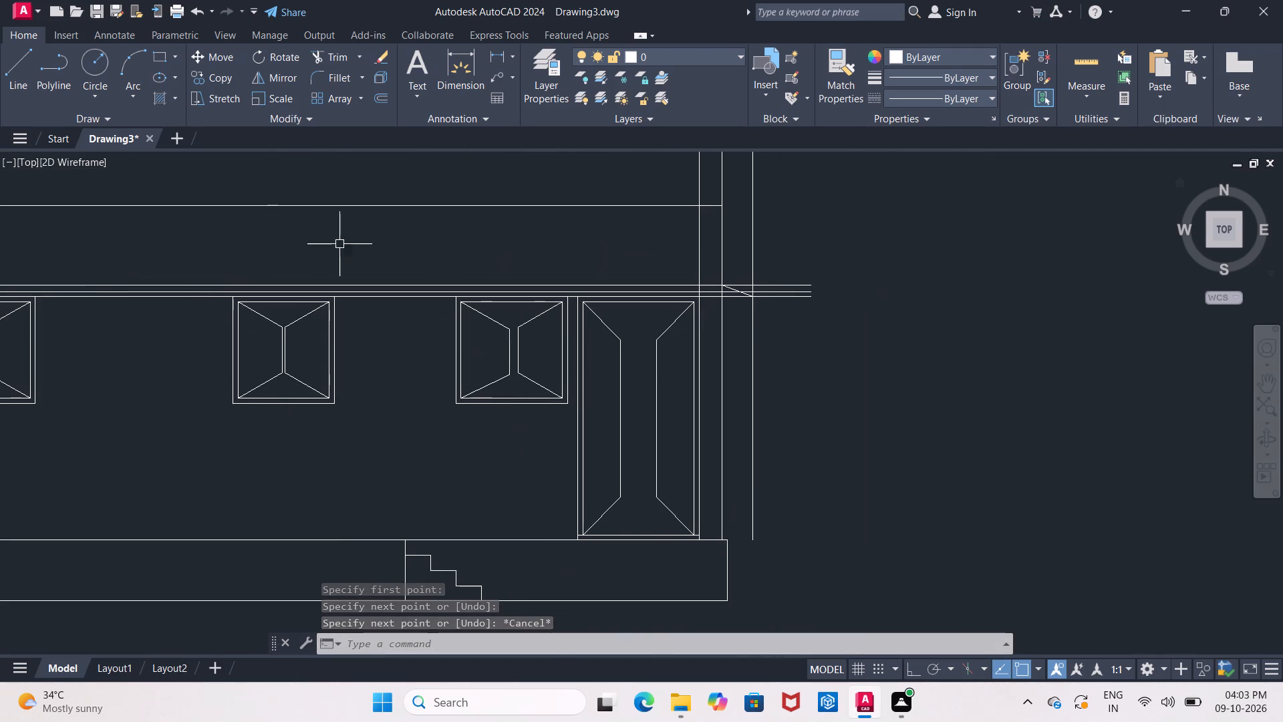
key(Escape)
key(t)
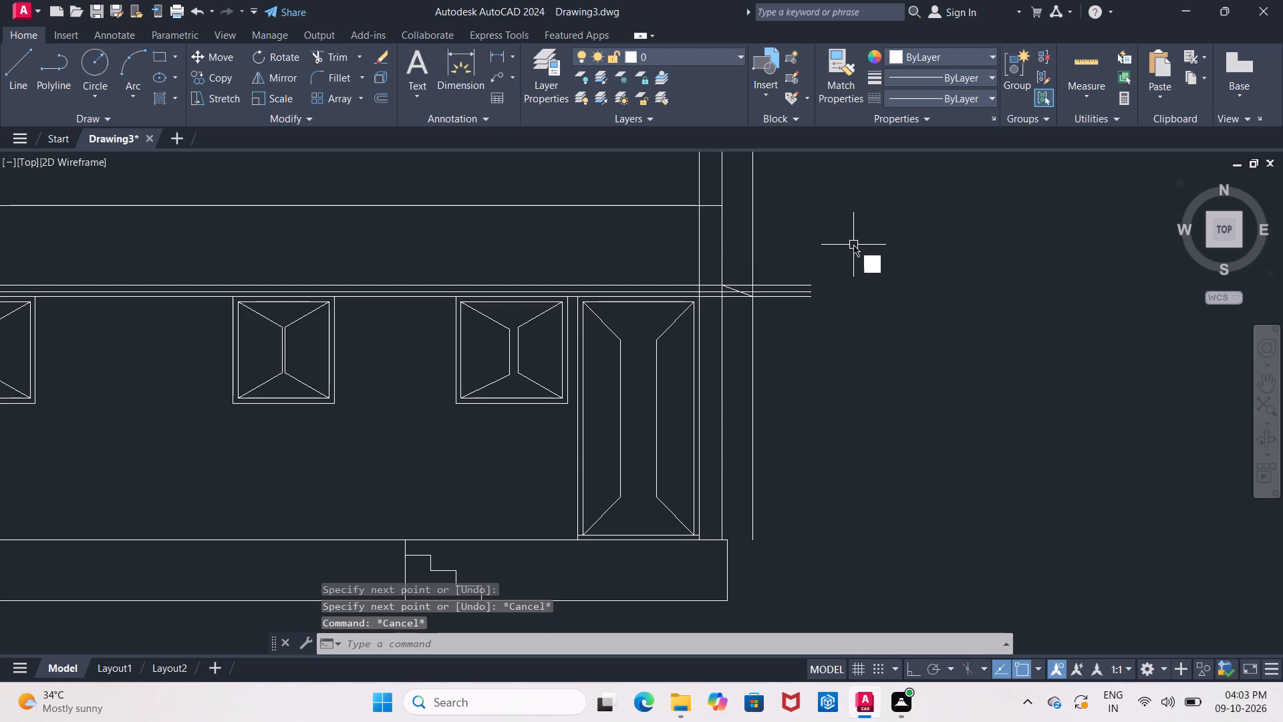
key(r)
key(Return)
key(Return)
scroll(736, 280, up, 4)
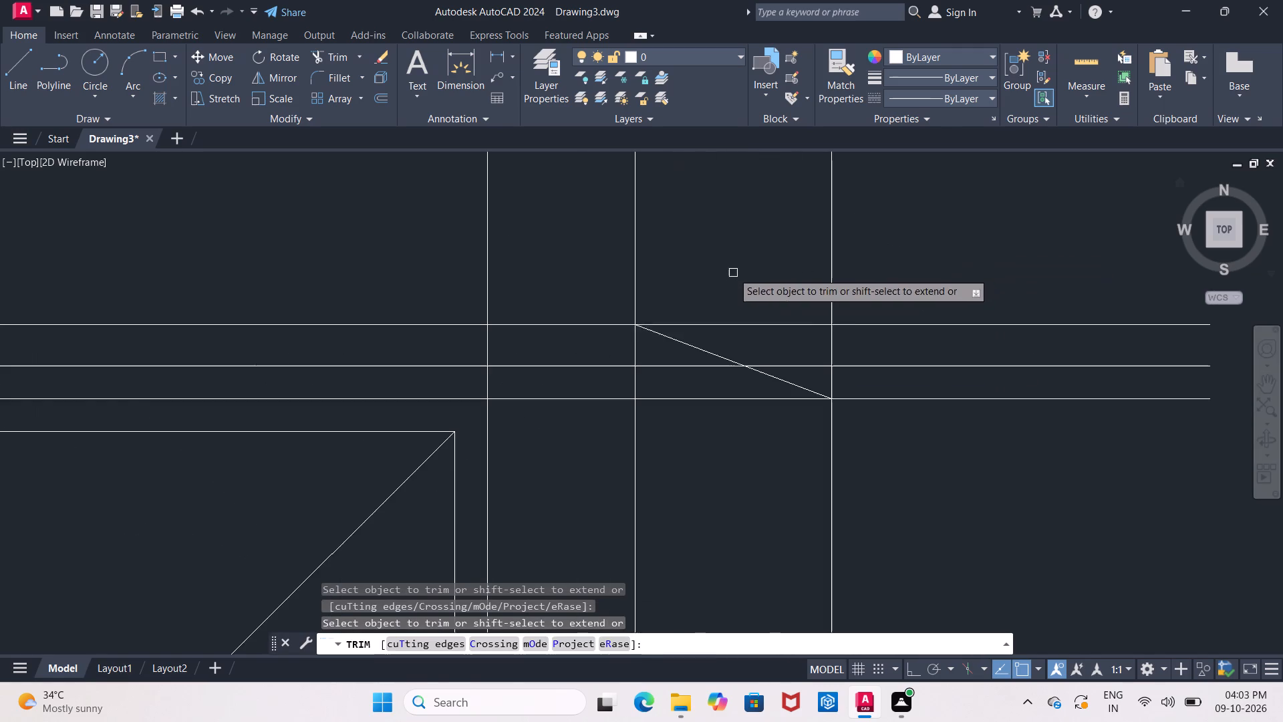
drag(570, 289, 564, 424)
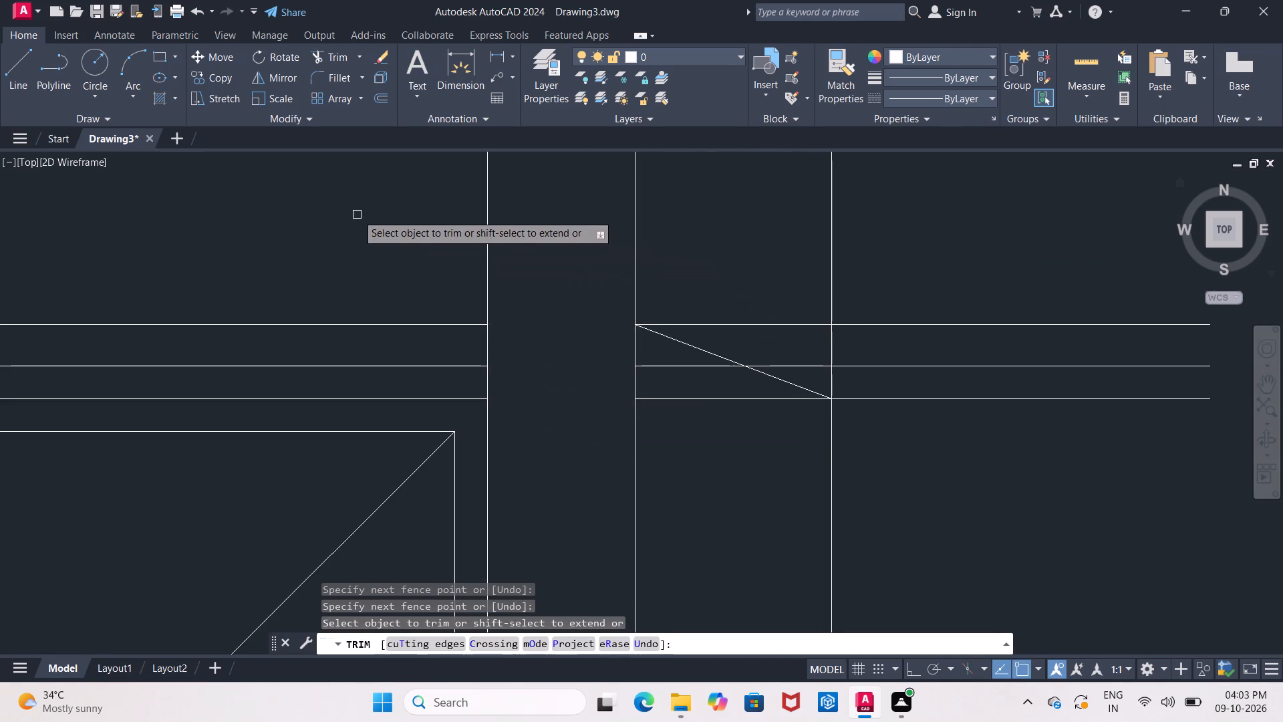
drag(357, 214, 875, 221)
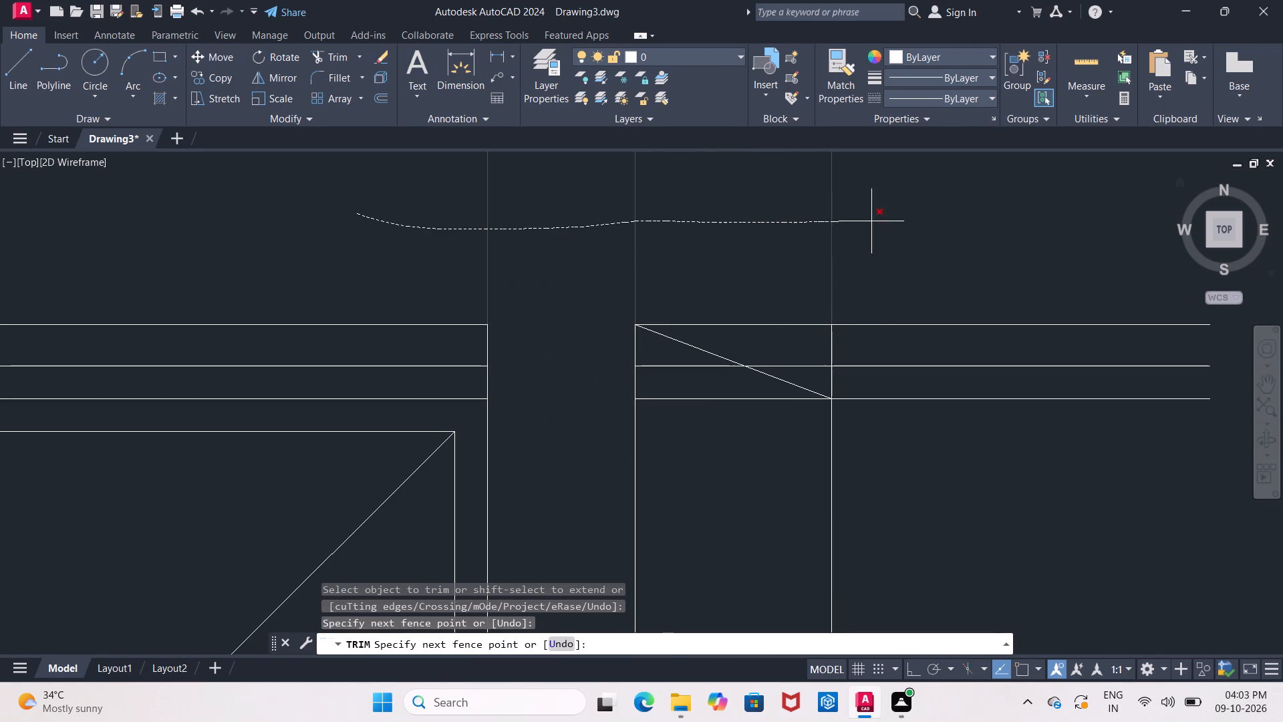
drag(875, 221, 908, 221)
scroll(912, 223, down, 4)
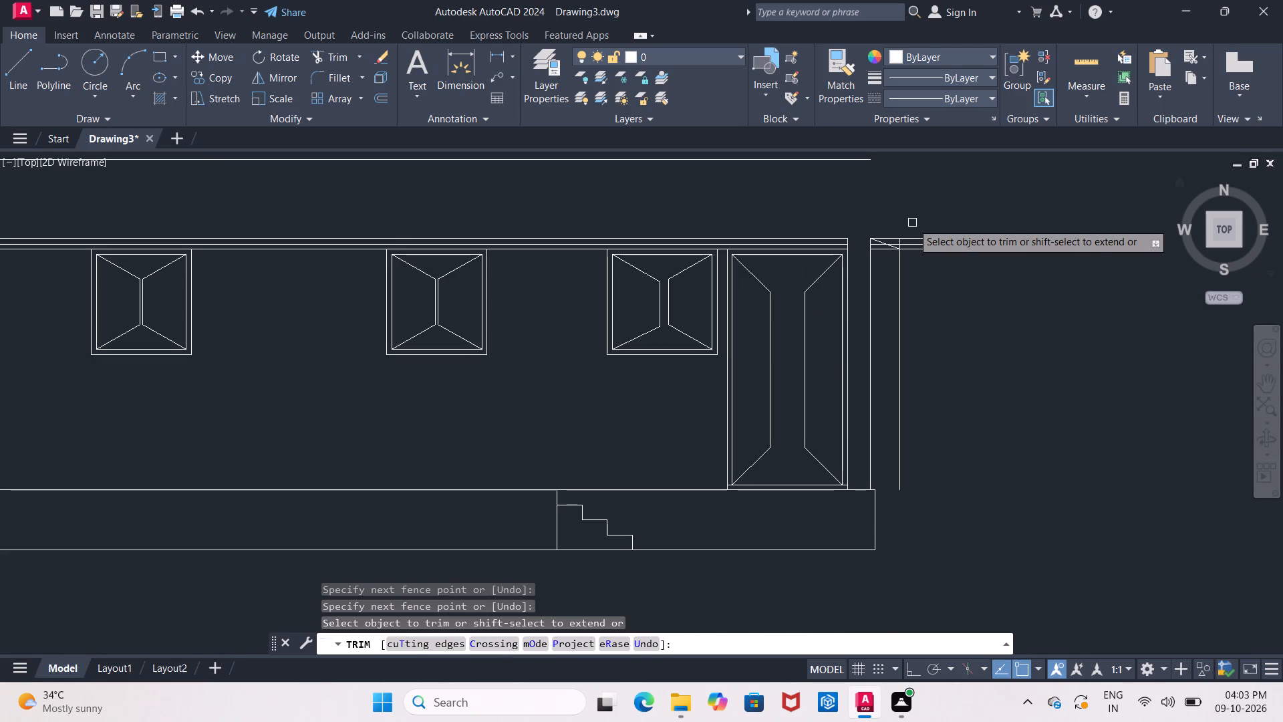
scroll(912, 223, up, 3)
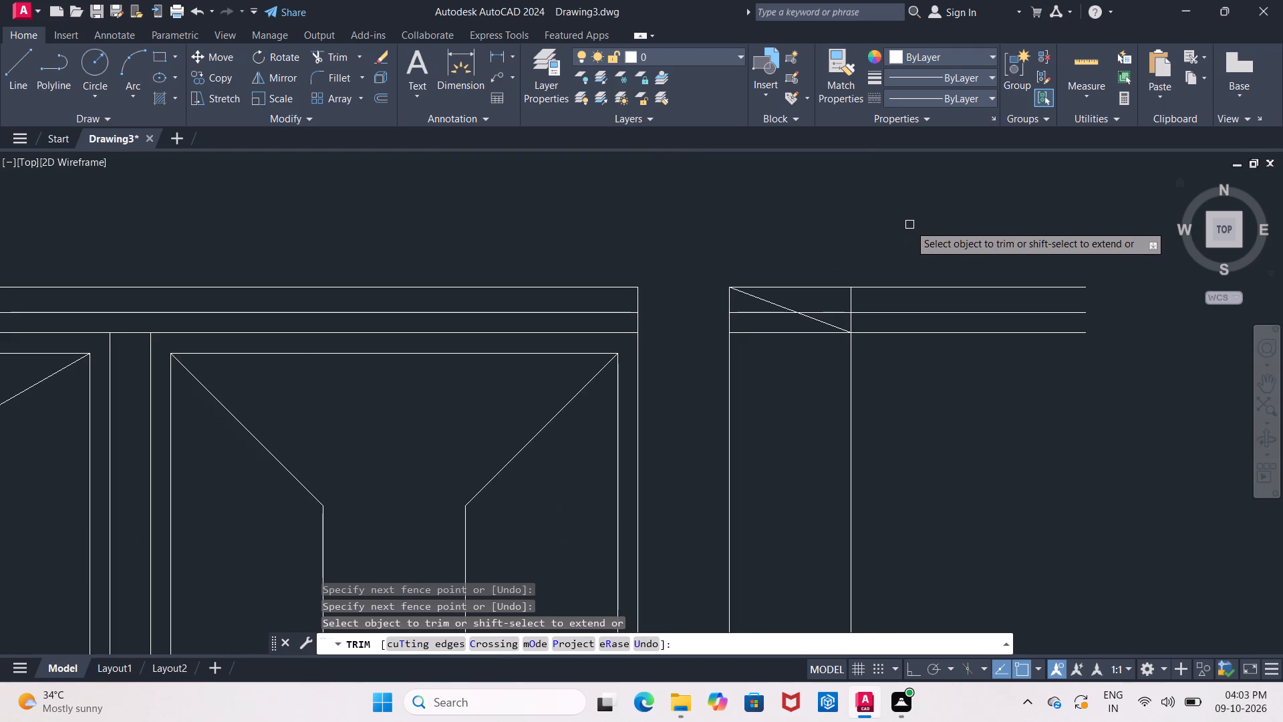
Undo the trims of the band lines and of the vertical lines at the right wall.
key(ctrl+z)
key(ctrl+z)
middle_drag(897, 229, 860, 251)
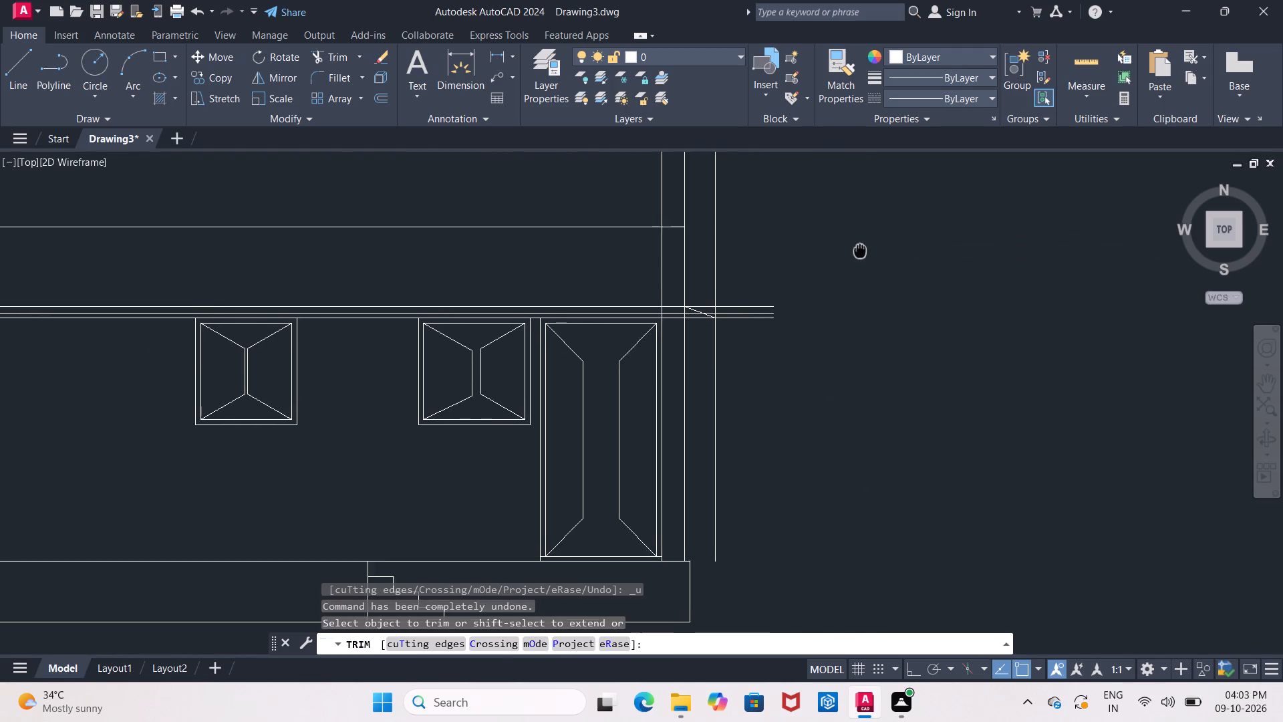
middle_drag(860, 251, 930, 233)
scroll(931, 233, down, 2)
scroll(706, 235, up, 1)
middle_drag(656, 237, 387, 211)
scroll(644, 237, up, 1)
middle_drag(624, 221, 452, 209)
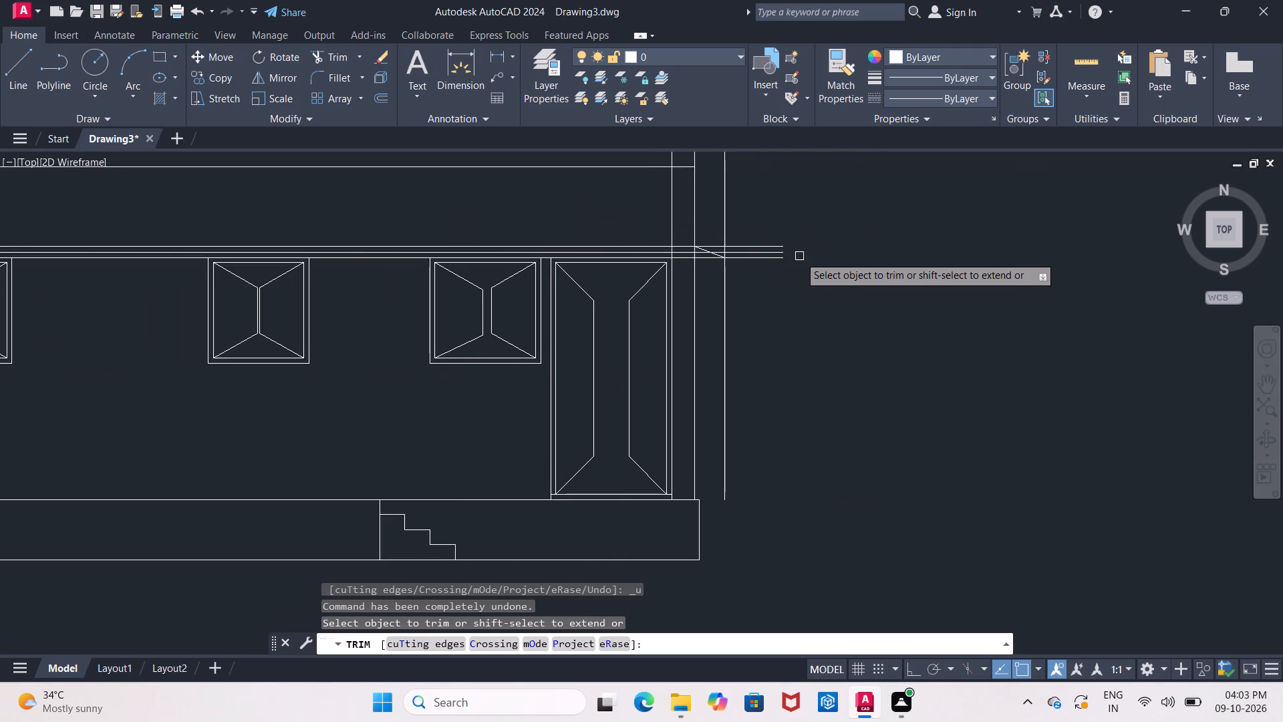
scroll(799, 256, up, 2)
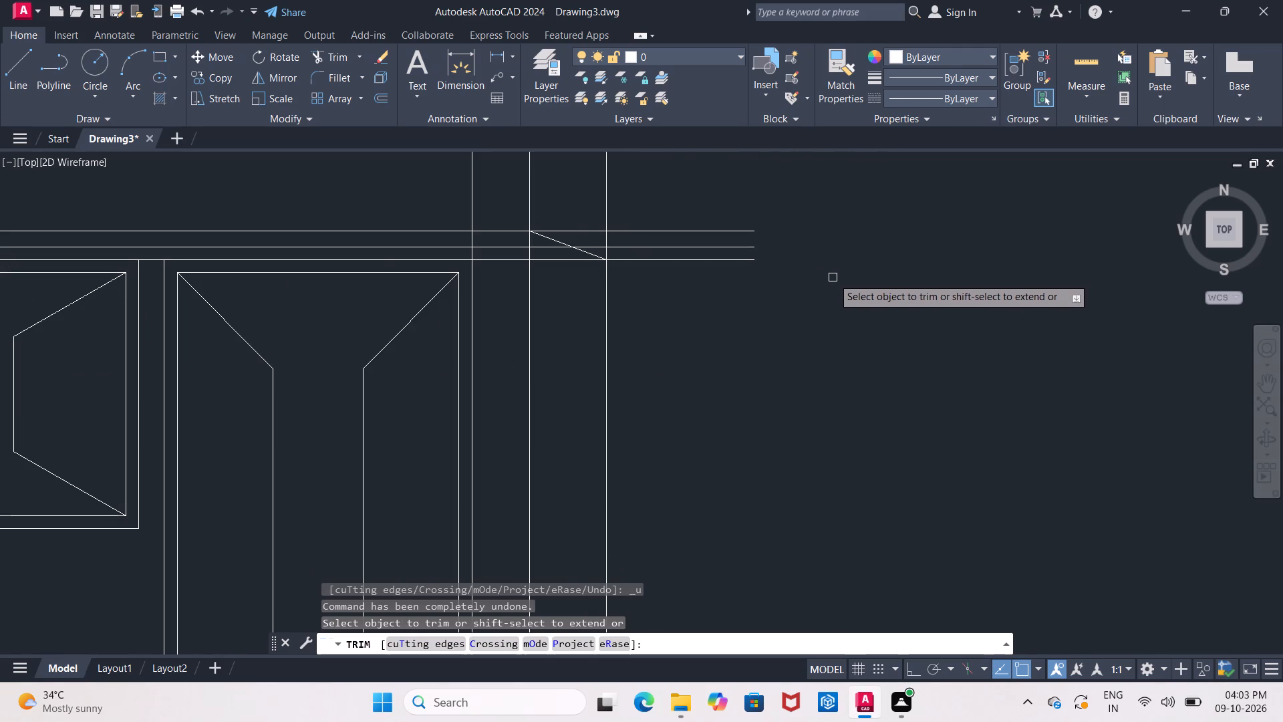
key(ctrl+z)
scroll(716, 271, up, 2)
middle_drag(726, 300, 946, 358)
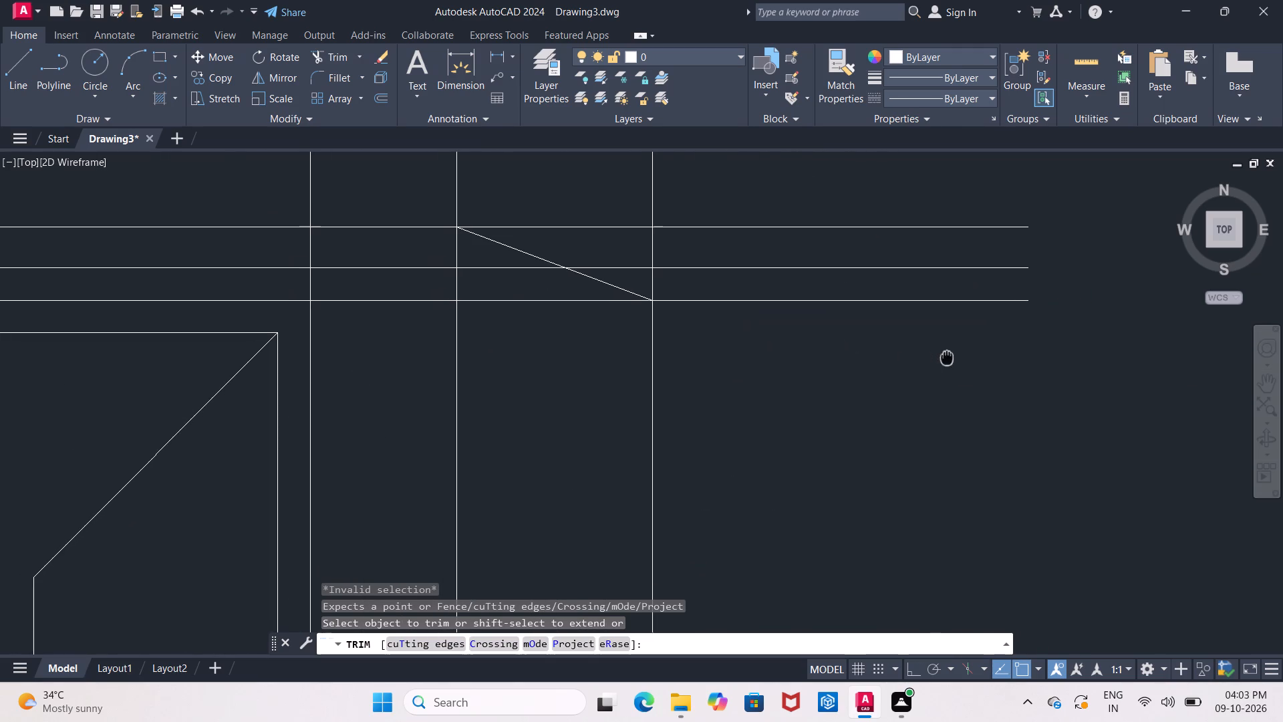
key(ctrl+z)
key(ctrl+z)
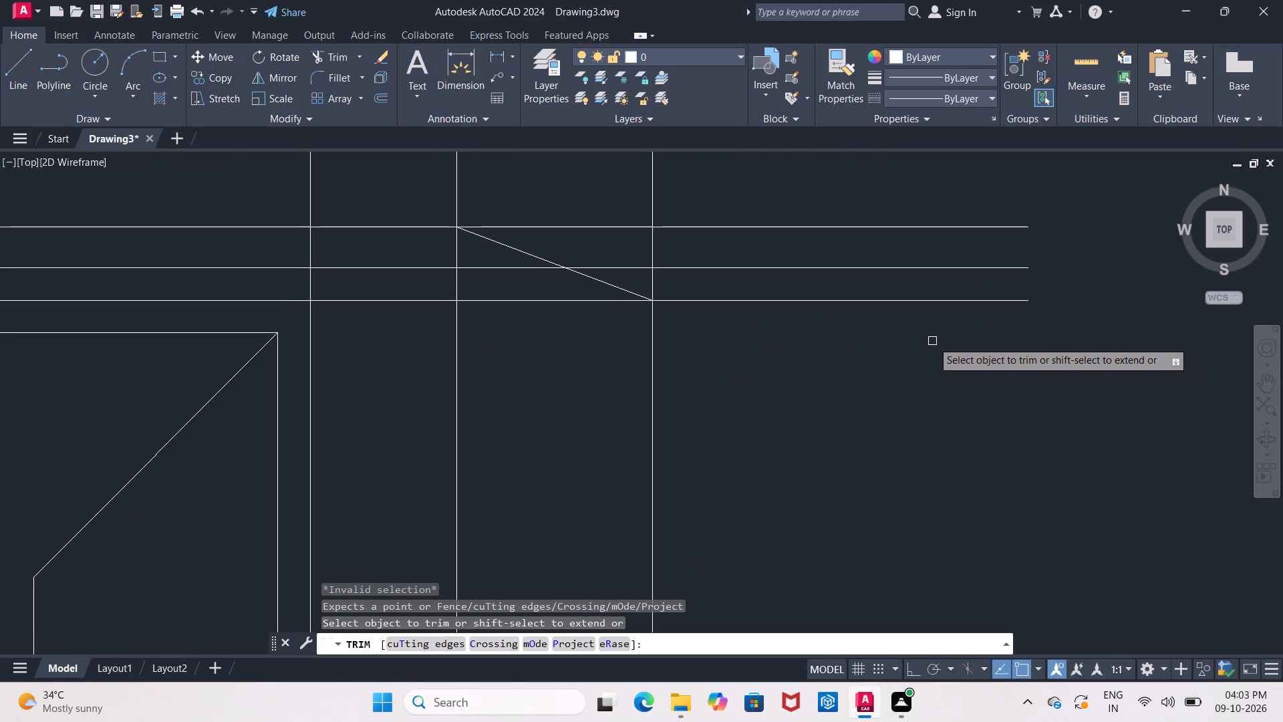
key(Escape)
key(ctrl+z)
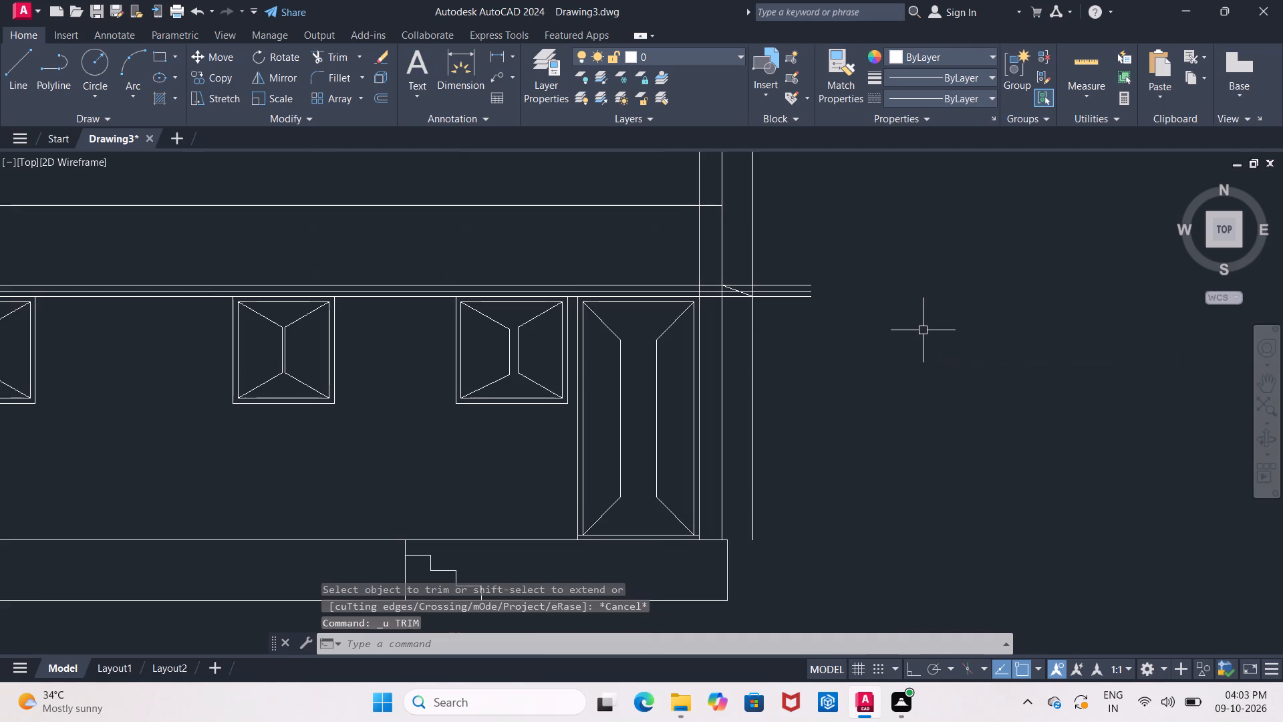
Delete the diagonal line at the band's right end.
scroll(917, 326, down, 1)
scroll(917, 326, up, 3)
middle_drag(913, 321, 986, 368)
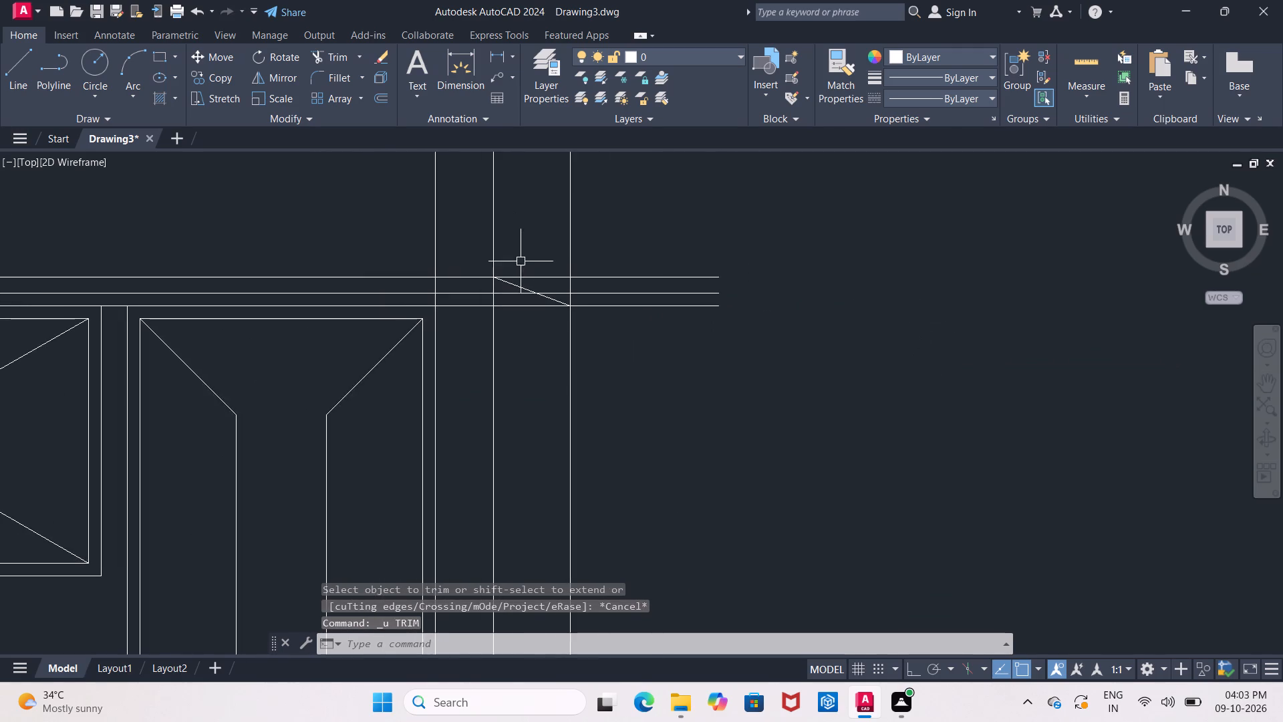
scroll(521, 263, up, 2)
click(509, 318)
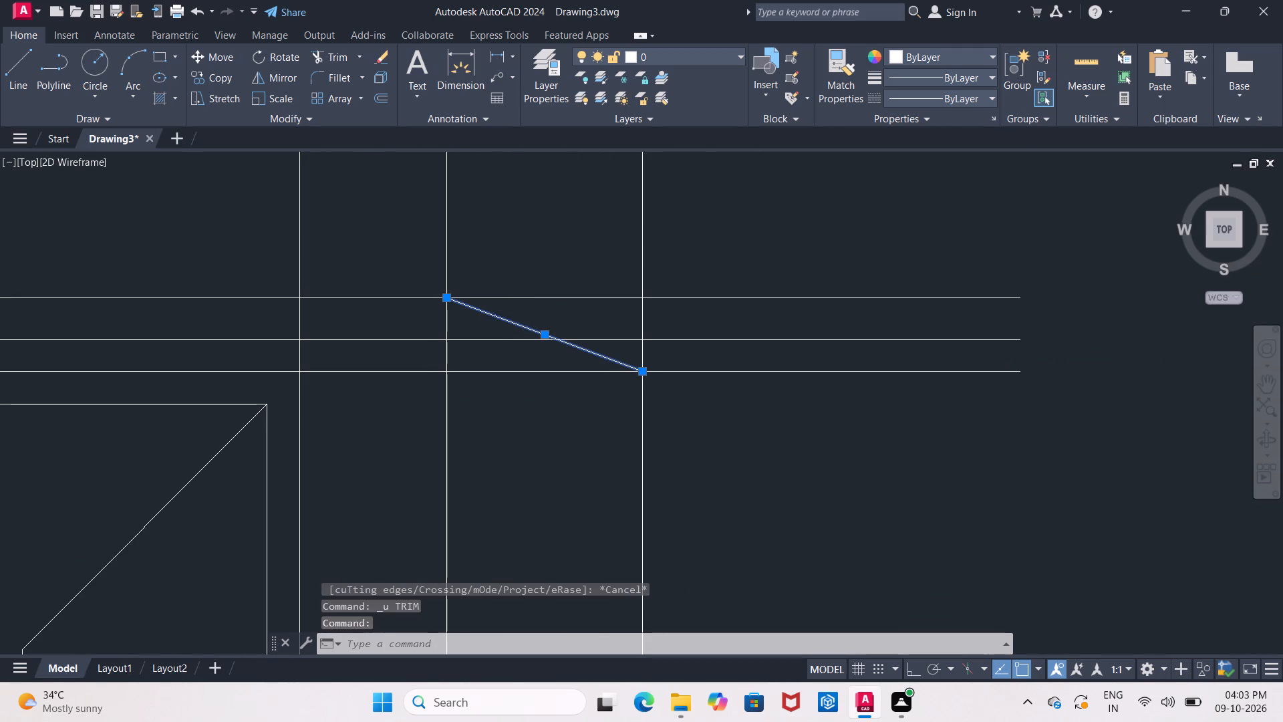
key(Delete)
Draw a diagonal line from where the band's top line meets the outer right wall to its bottom line at the outermost right vertical.
middle_drag(592, 261, 666, 263)
scroll(666, 263, down, 7)
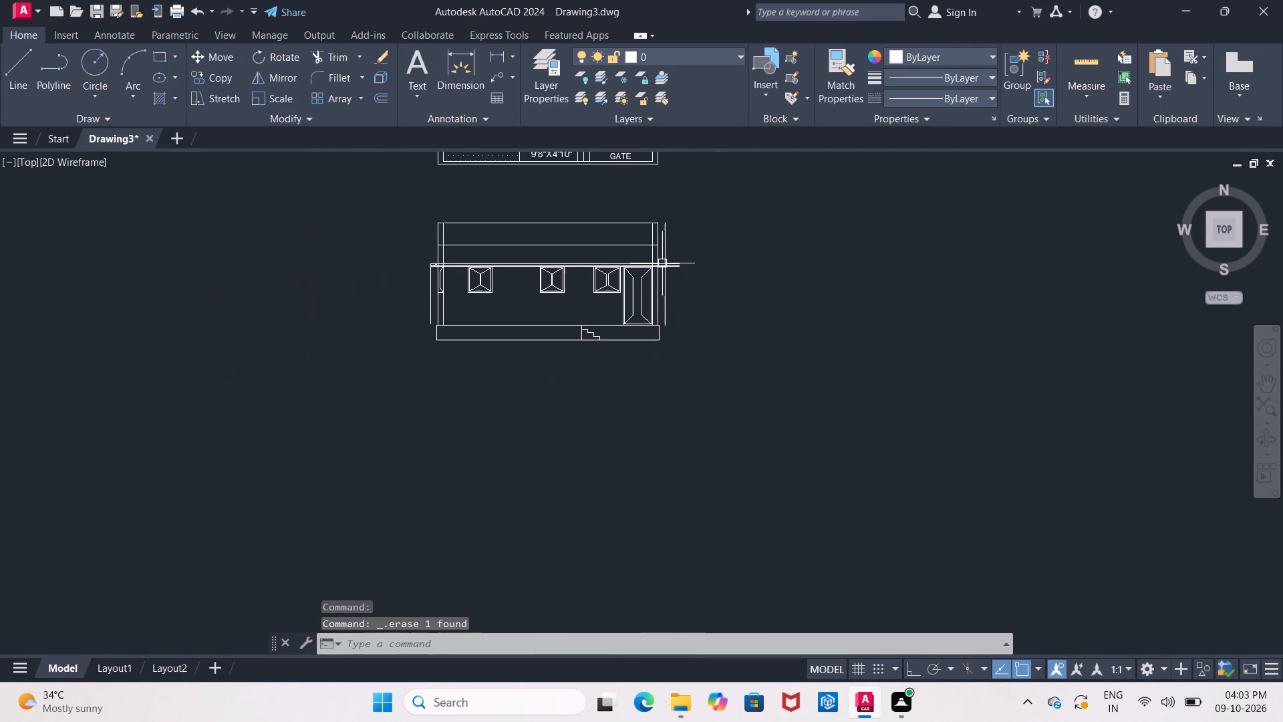
scroll(681, 257, up, 2)
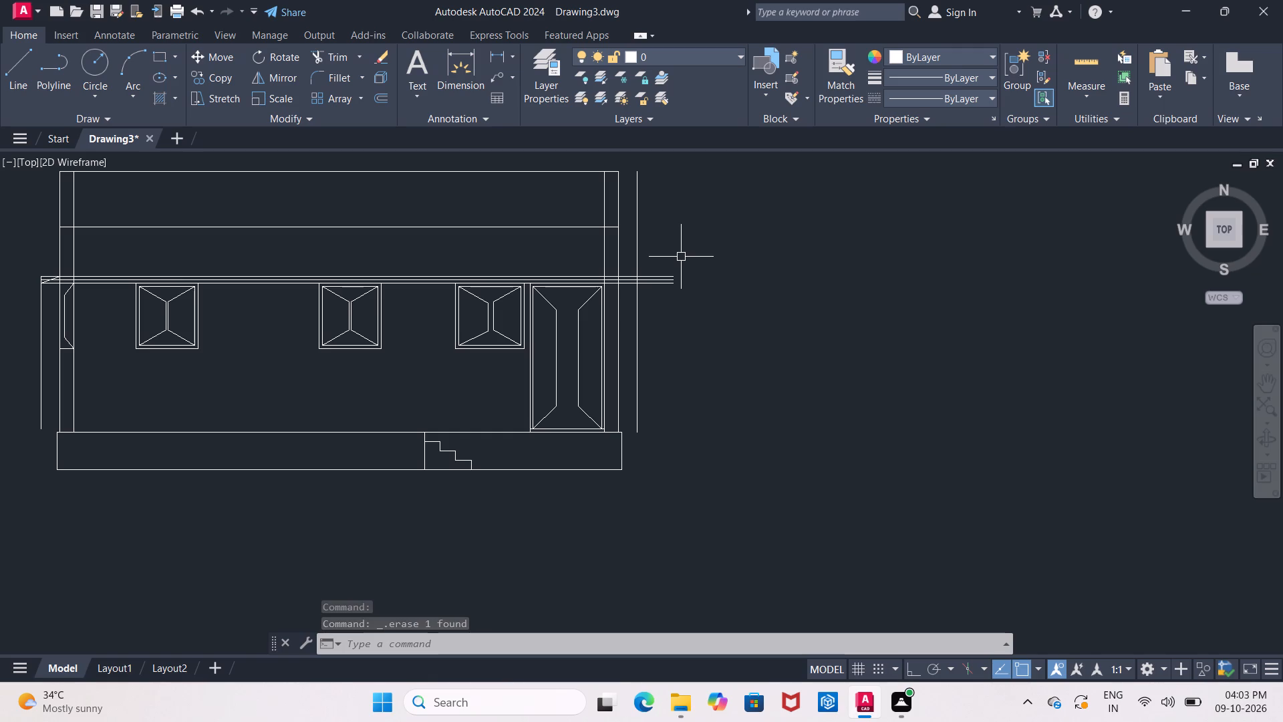
middle_drag(681, 257, 776, 263)
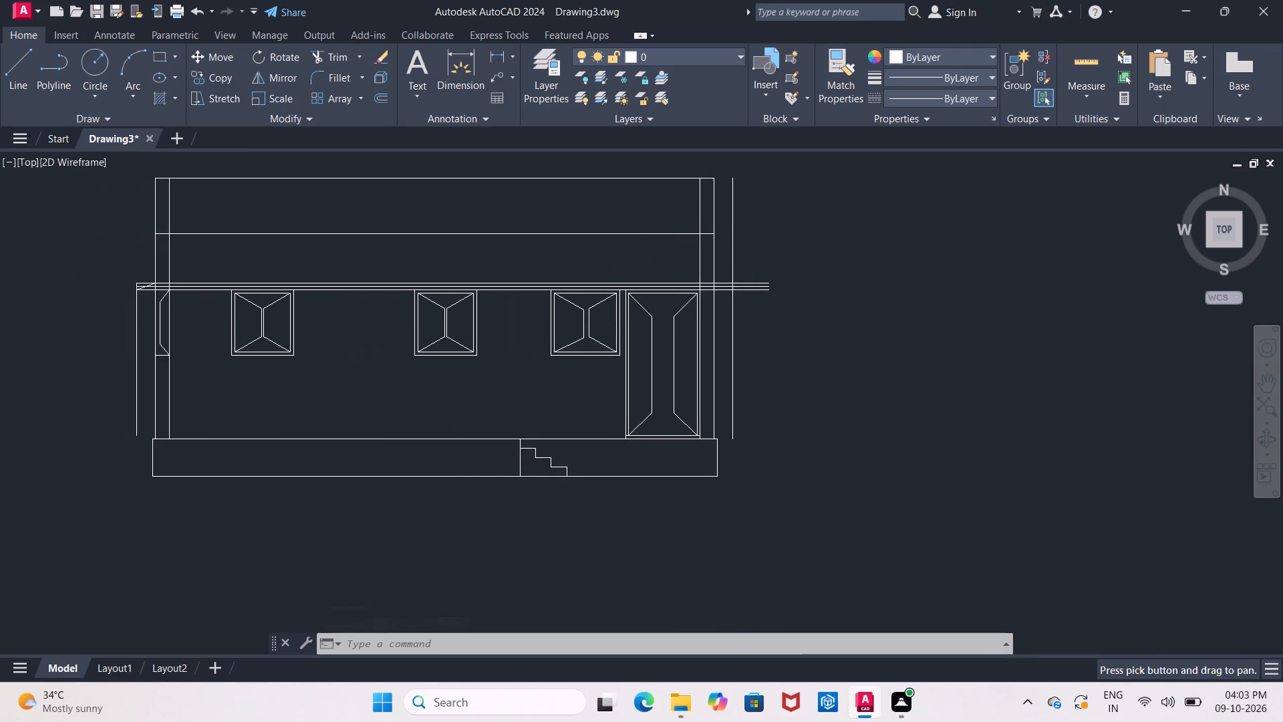
scroll(772, 263, up, 2)
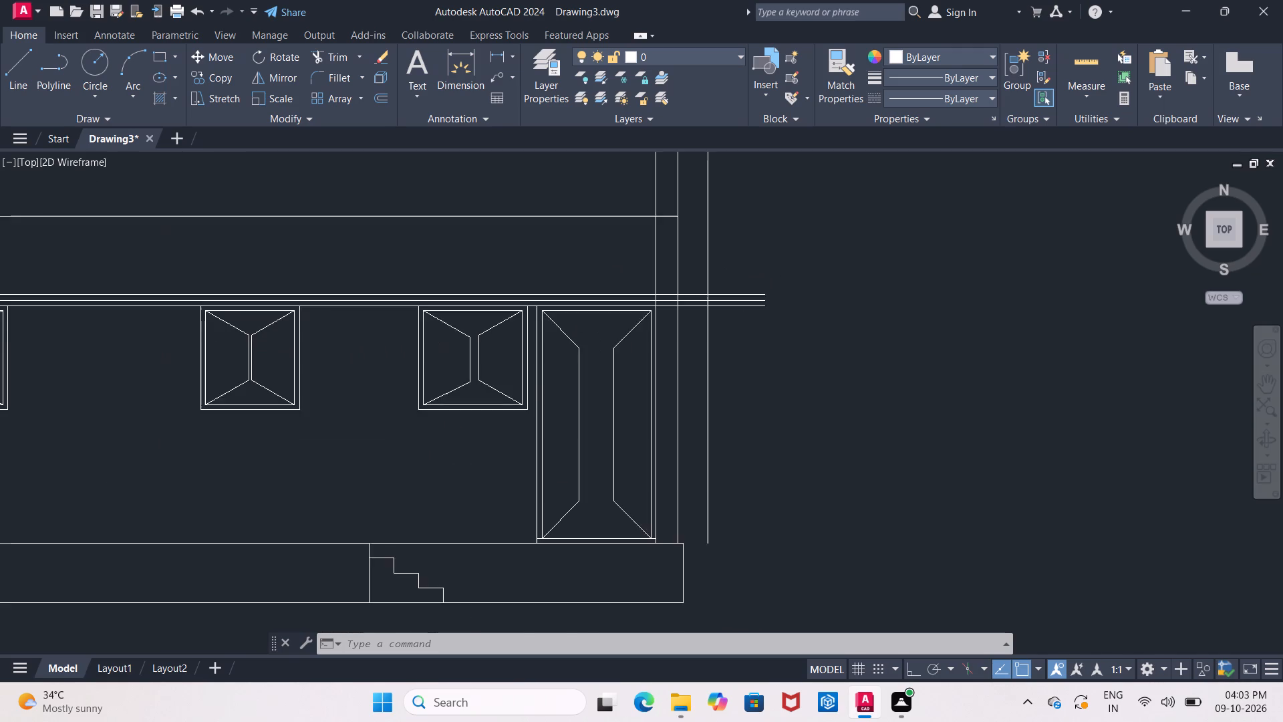
middle_drag(772, 263, 782, 263)
scroll(731, 283, up, 1)
middle_click(731, 279)
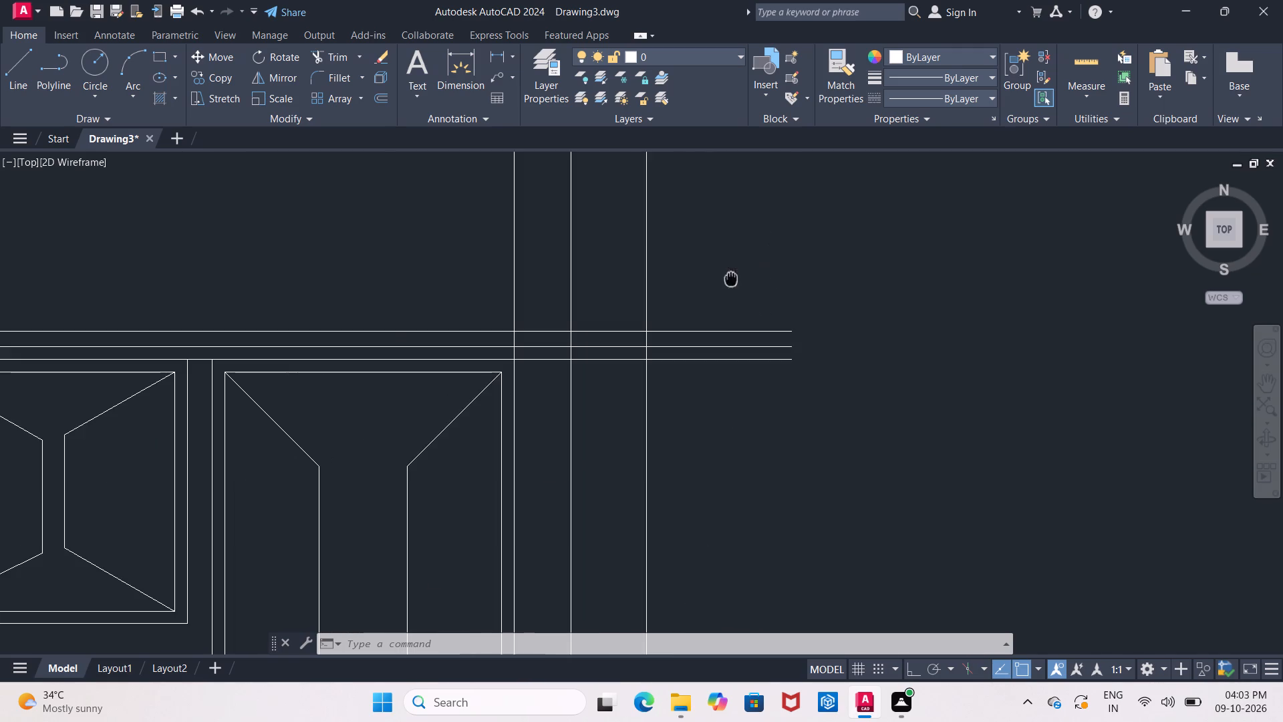
scroll(731, 279, up, 1)
click(21, 70)
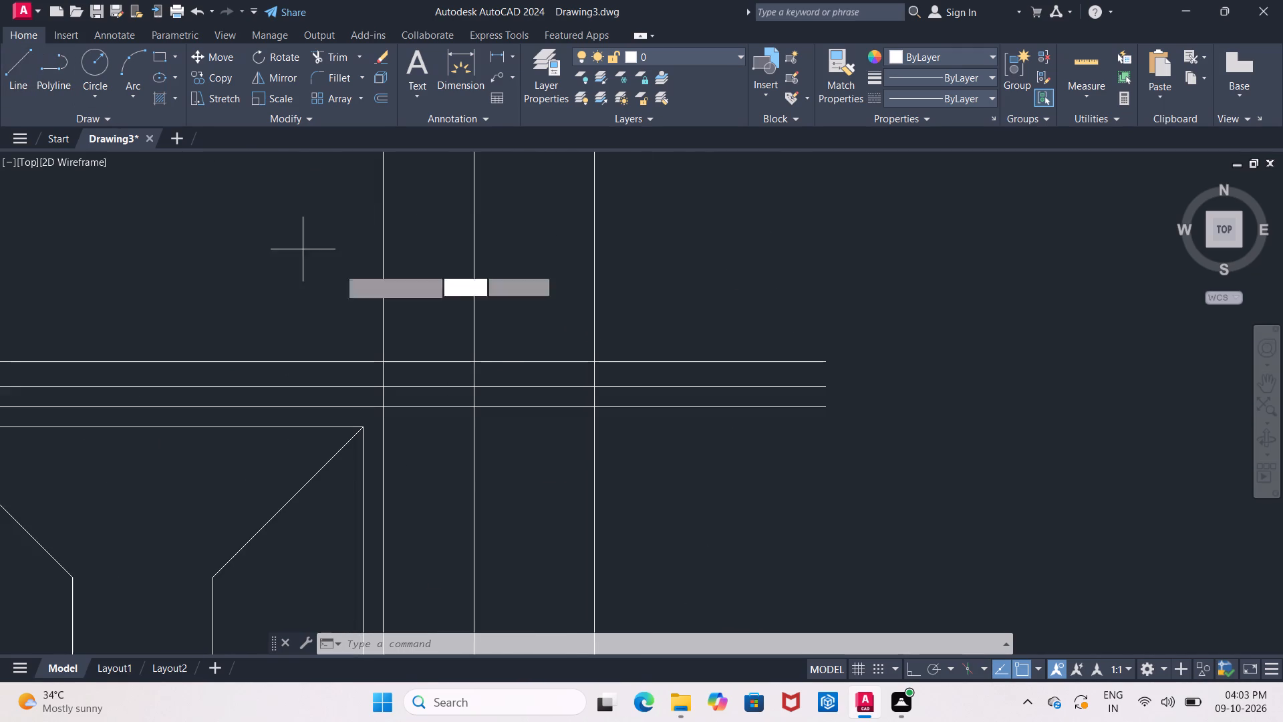
click(474, 364)
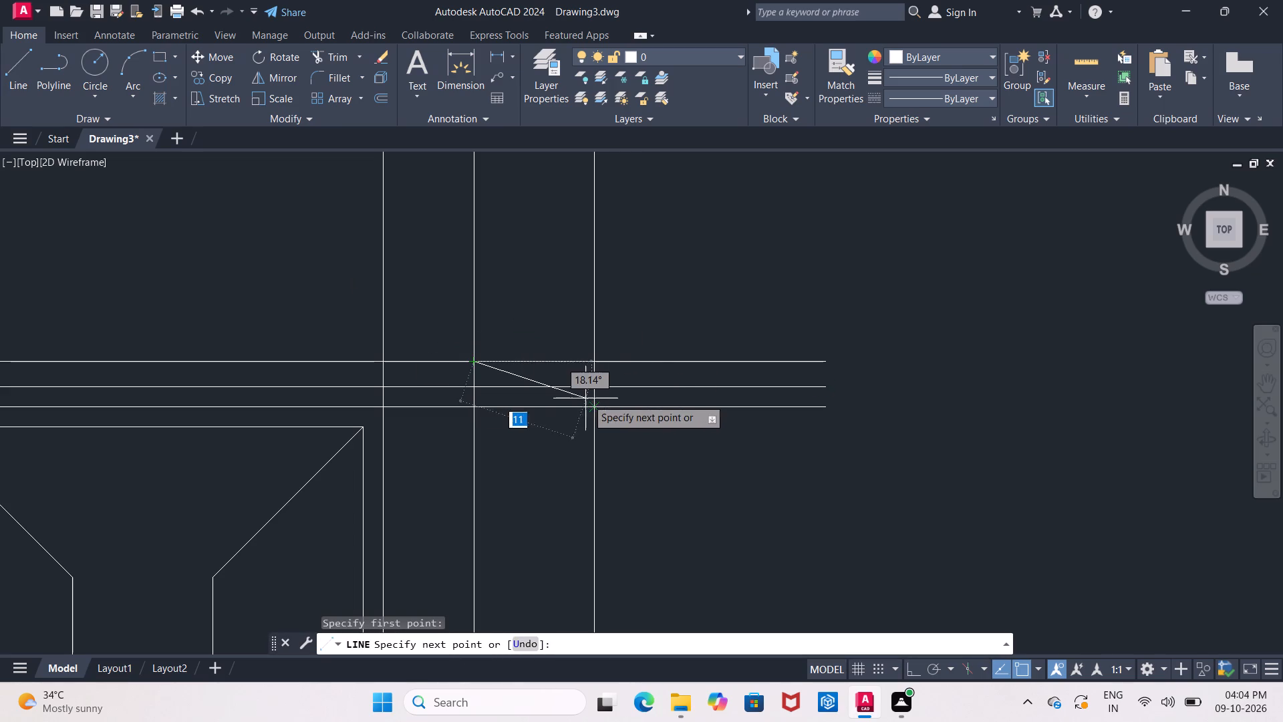
click(593, 401)
scroll(593, 400, up, 2)
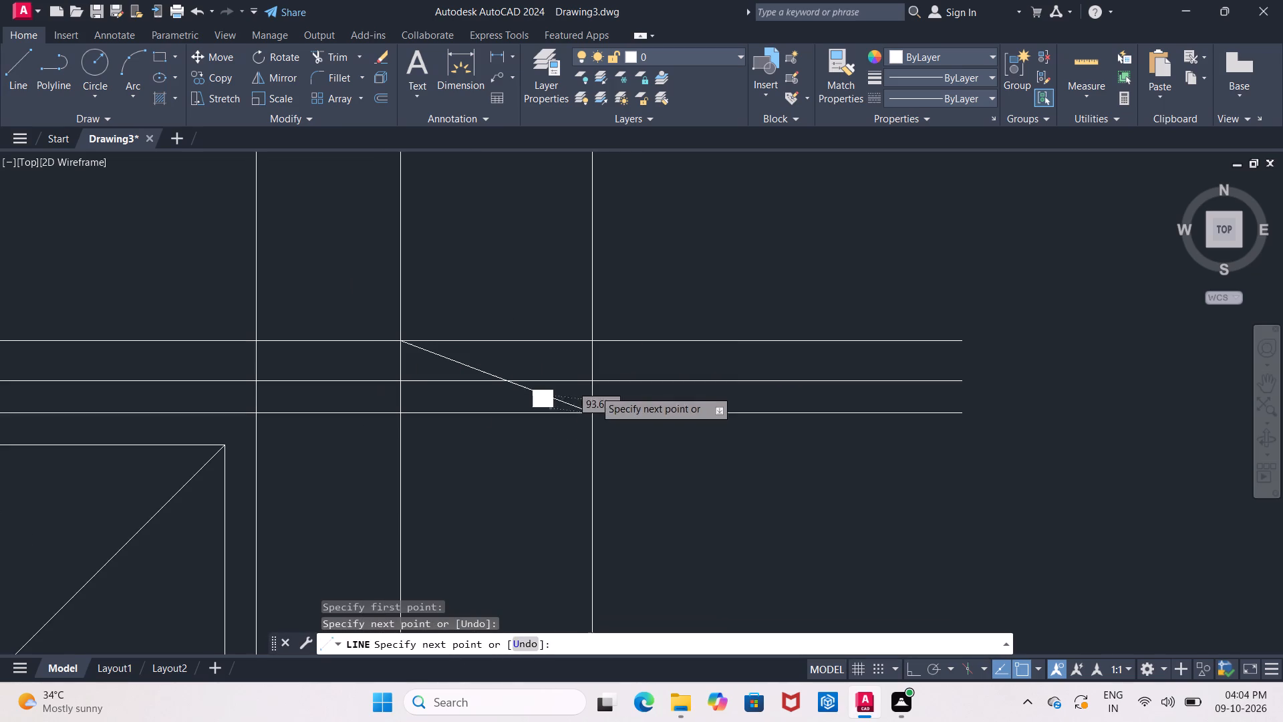
key(Escape)
Draw a horizontal line running outward from a point 2" above the diagonal's lower end on the outermost right vertical.
scroll(609, 332, up, 2)
middle_drag(609, 332, 640, 289)
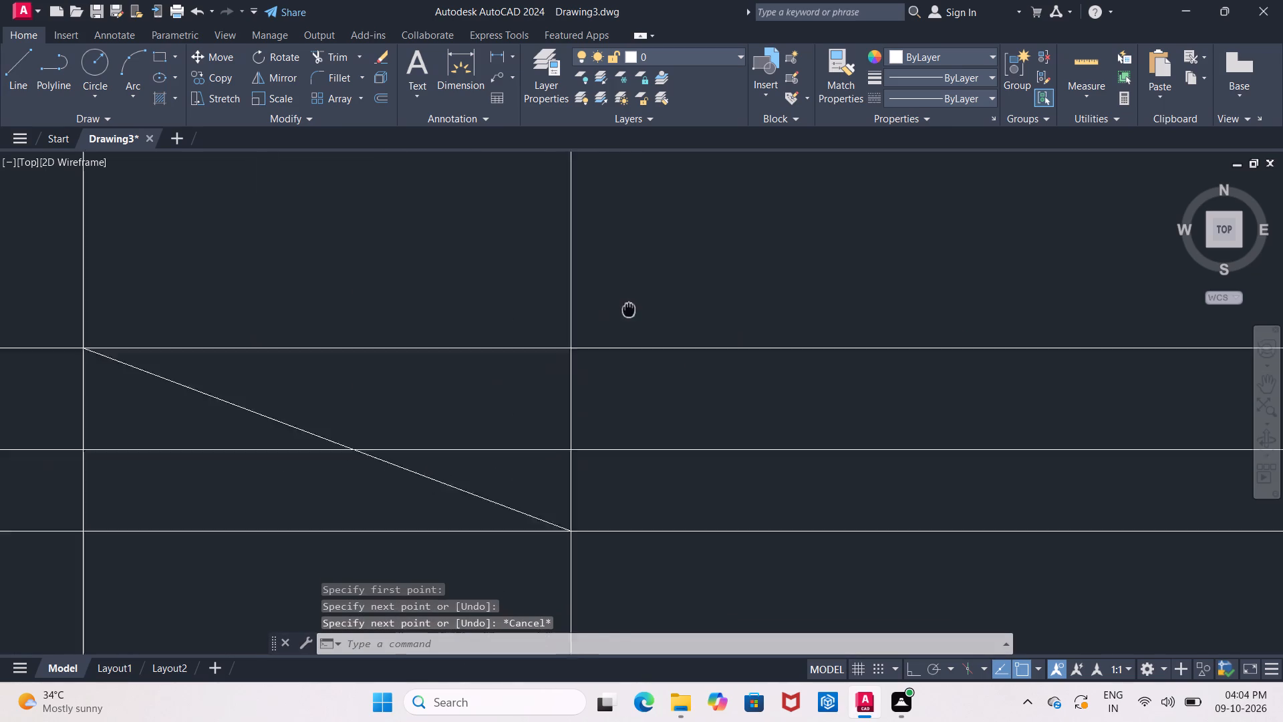
middle_drag(640, 289, 657, 203)
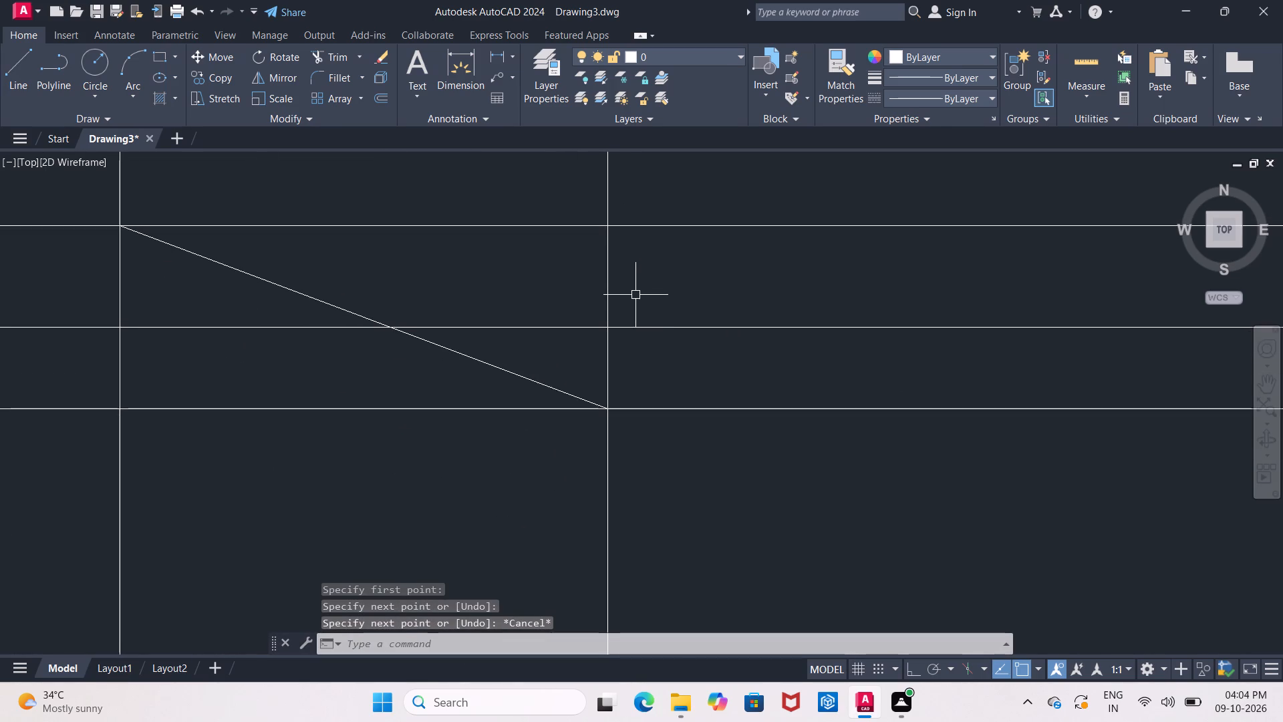
click(29, 80)
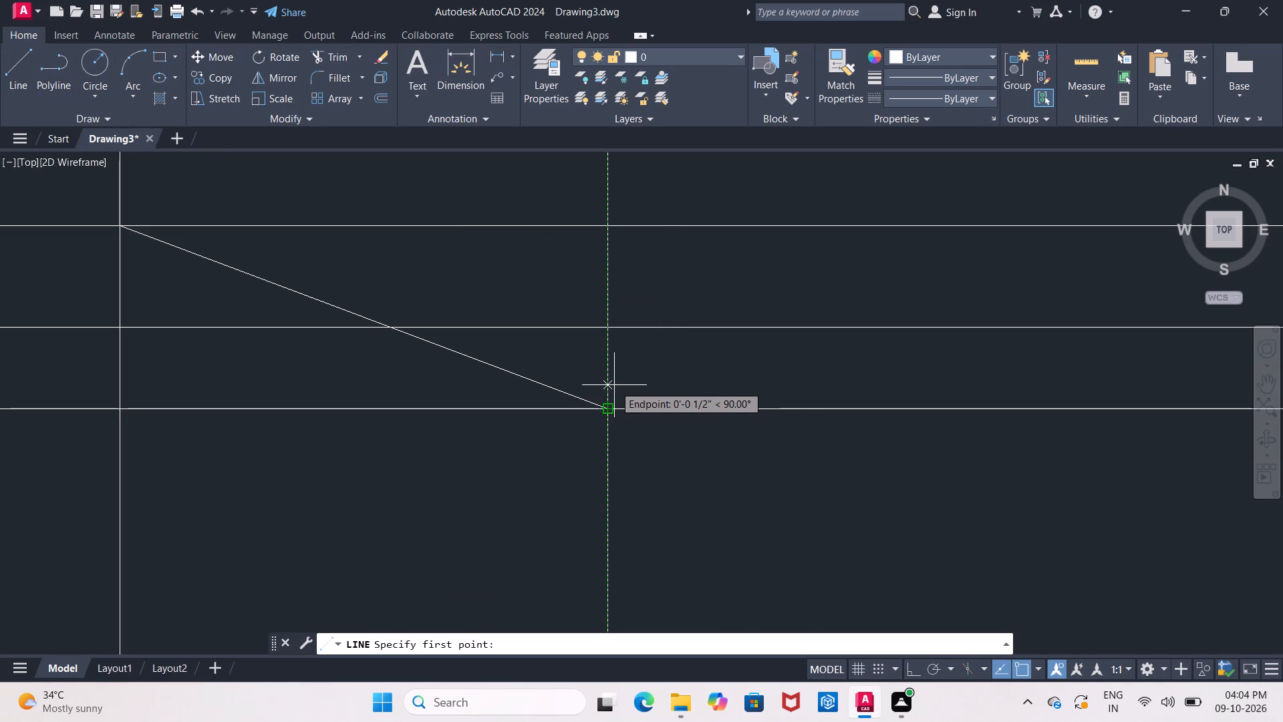
key(2)
key(shift+quotedbl)
key(Return)
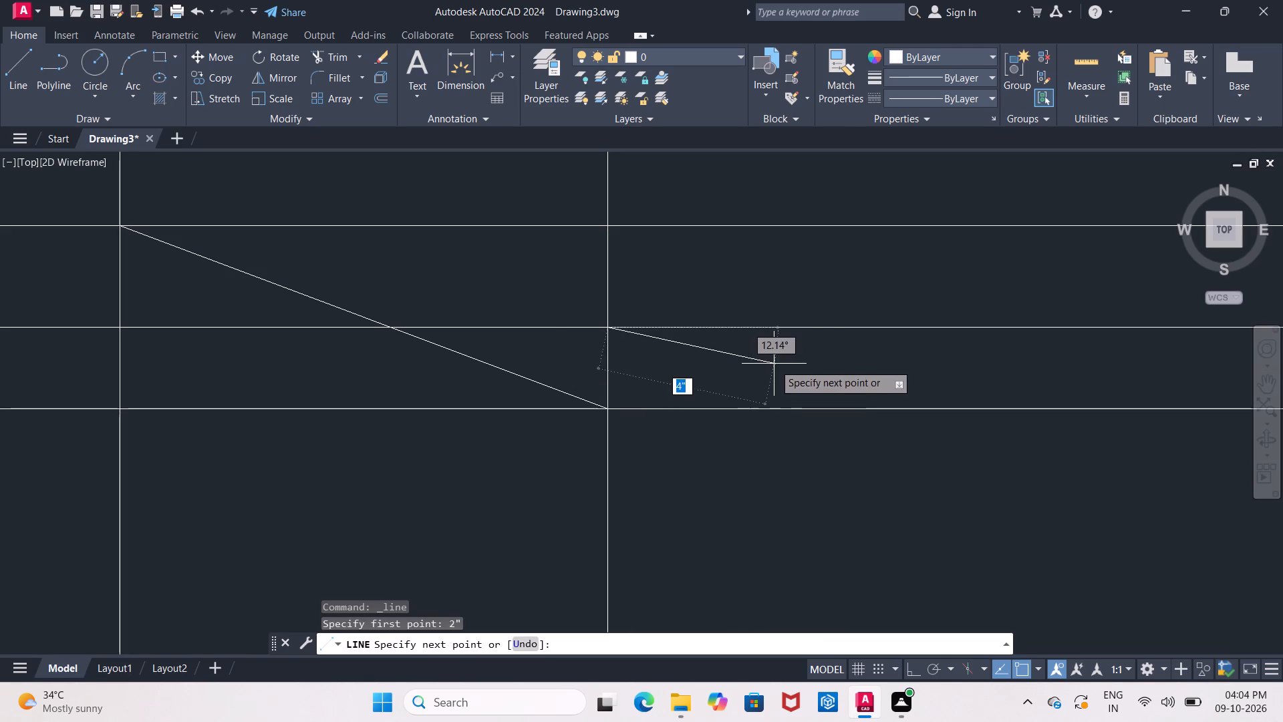
click(809, 328)
key(Escape)
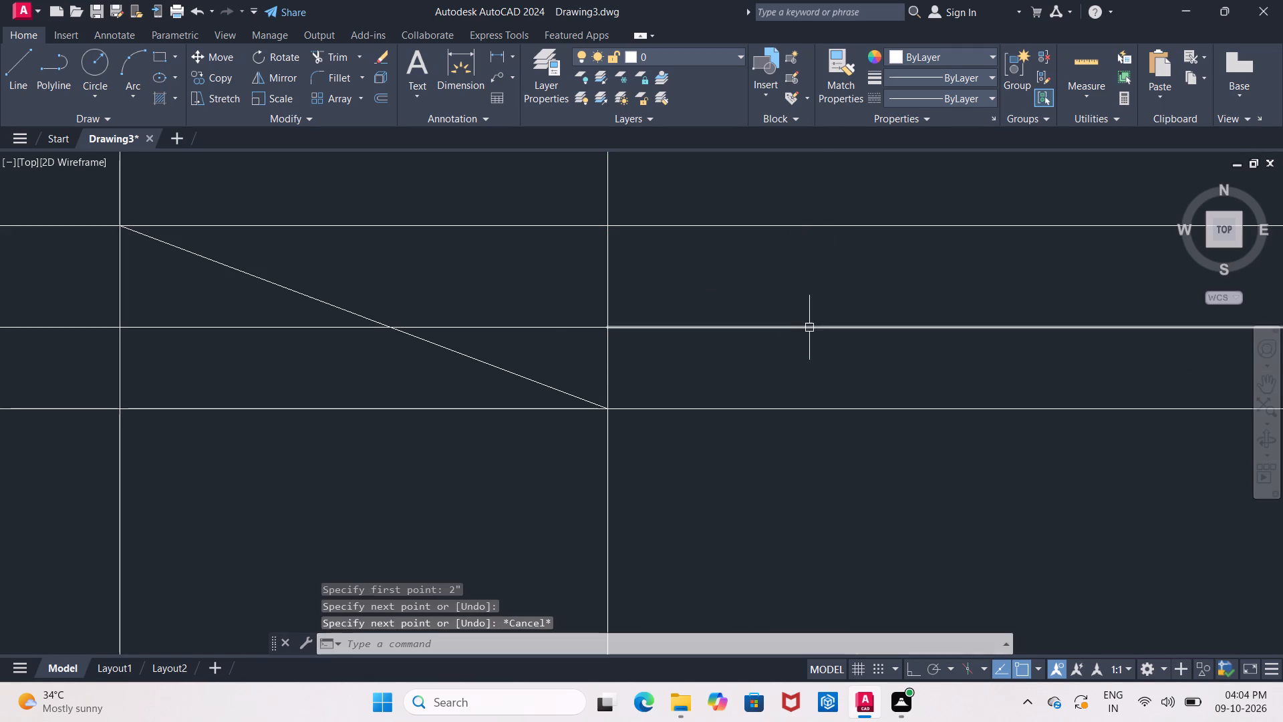
Stretch the diagonal's lower end up the outermost right vertical to the start of the new horizontal line.
click(551, 389)
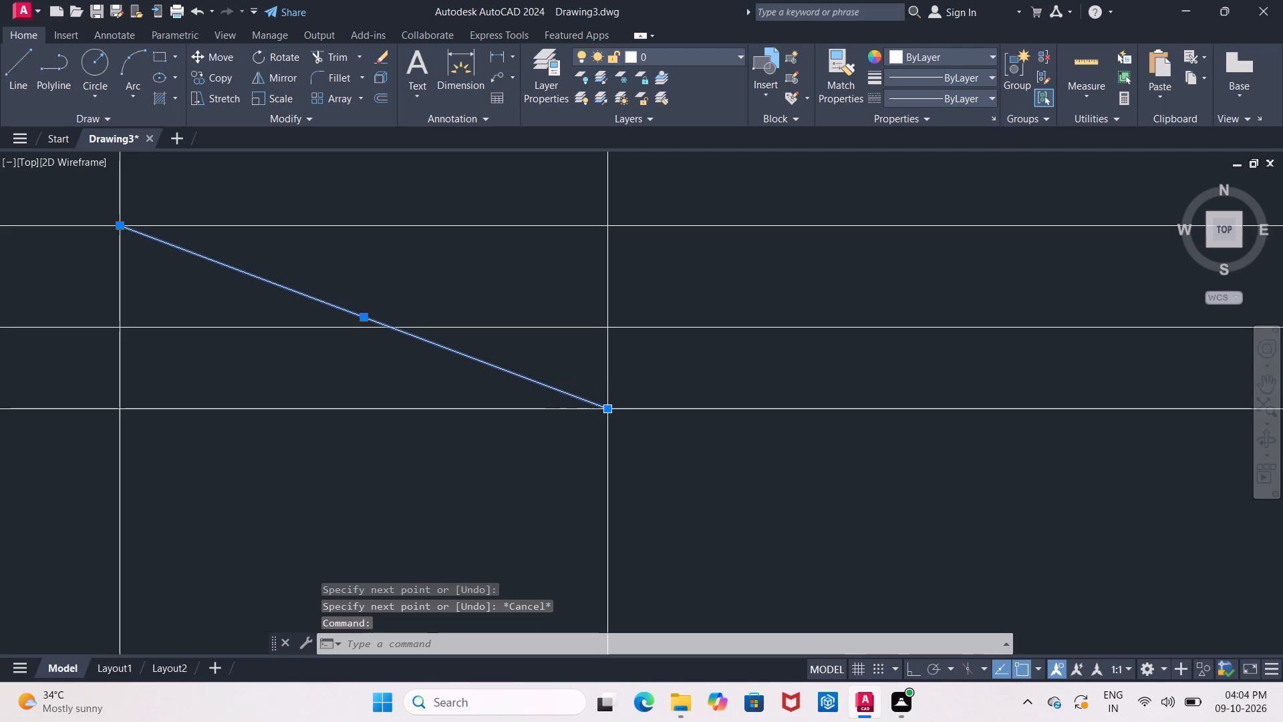
click(609, 411)
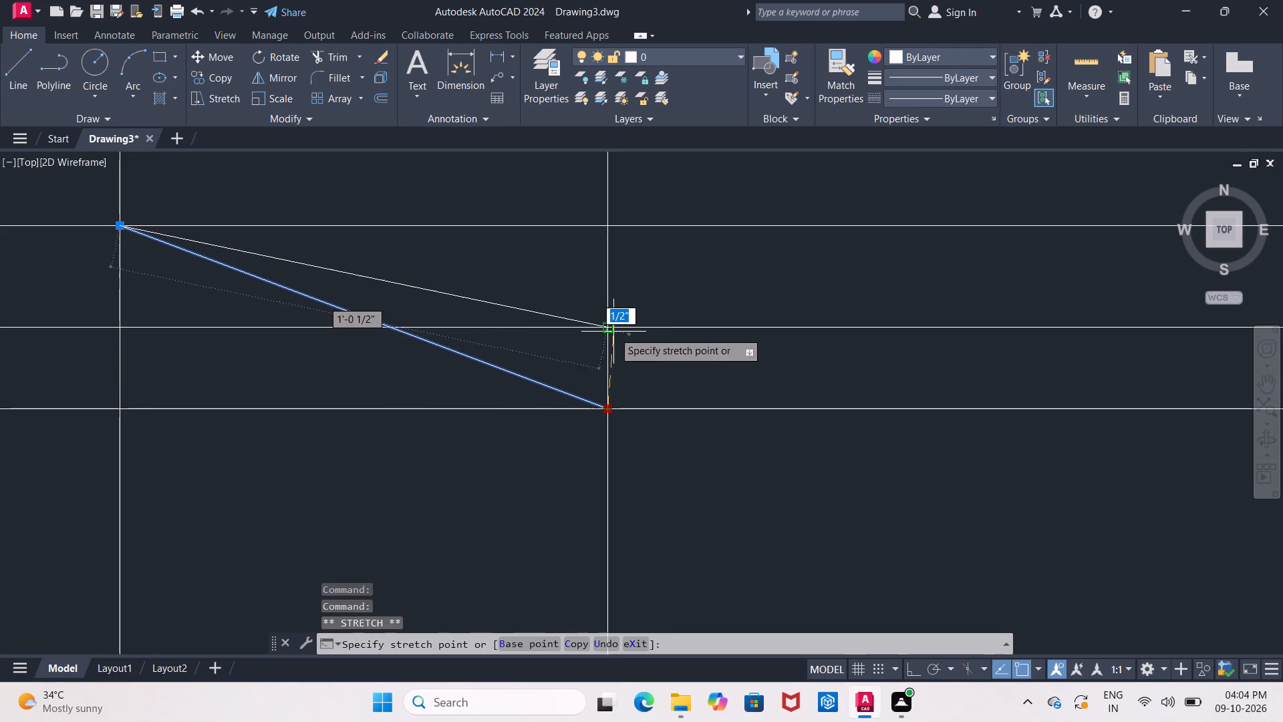
scroll(611, 331, up, 1)
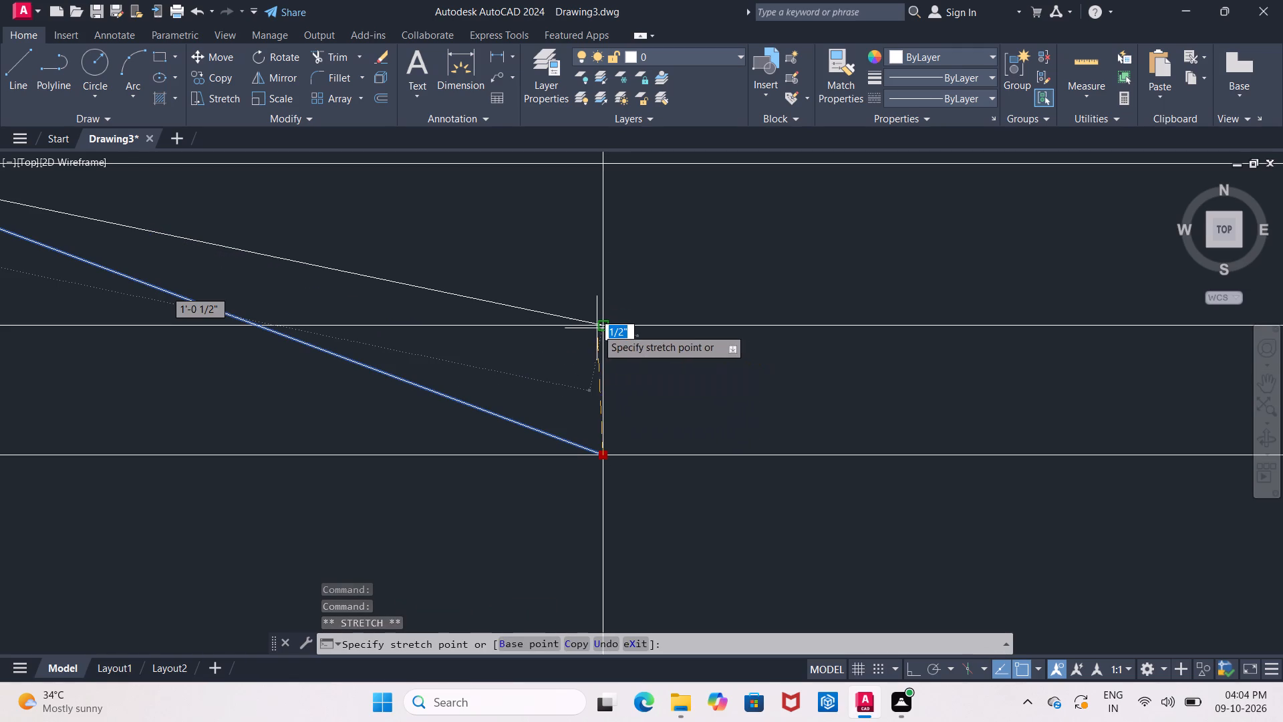
click(603, 324)
scroll(619, 373, down, 2)
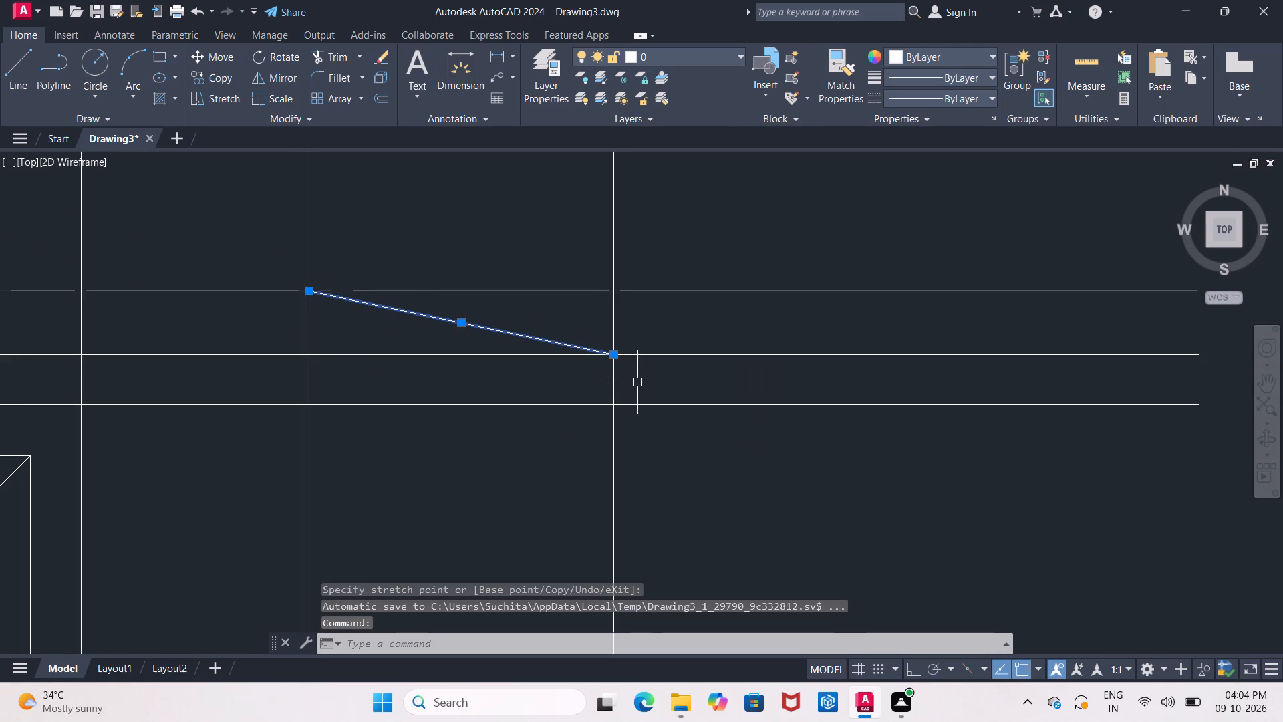
key(Escape)
Delete the band's middle horizontal line.
click(498, 358)
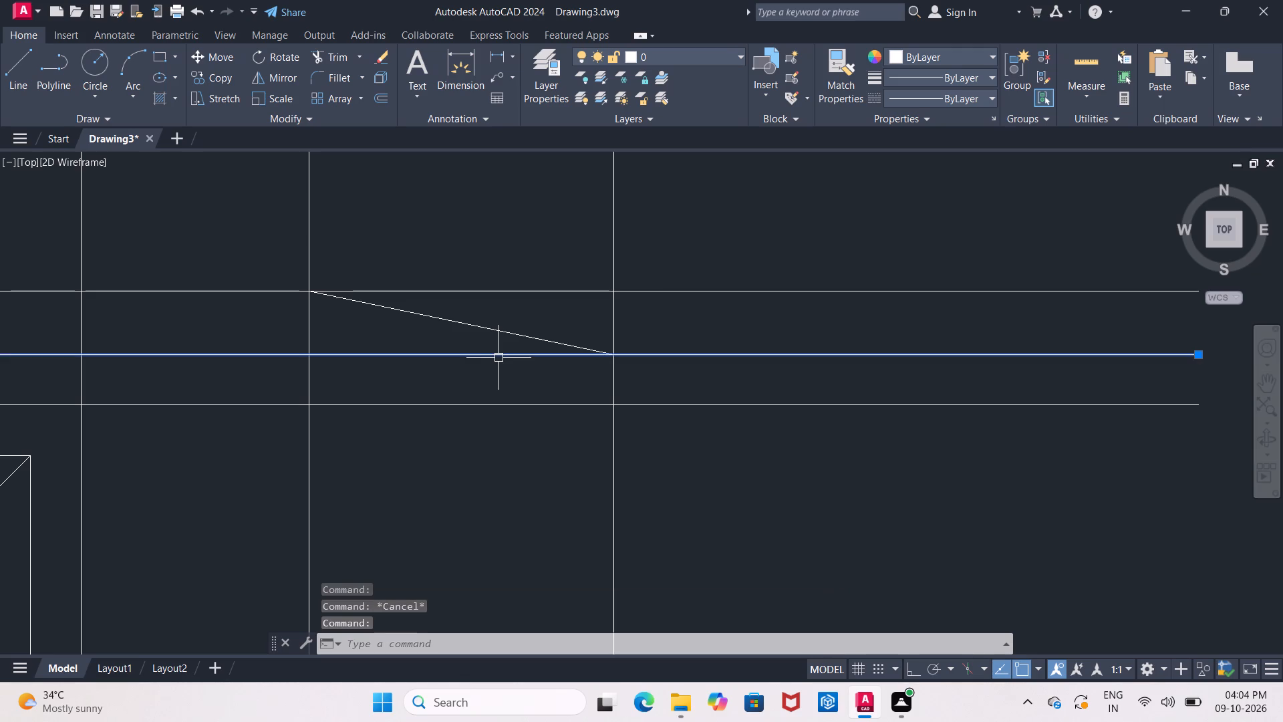
key(Delete)
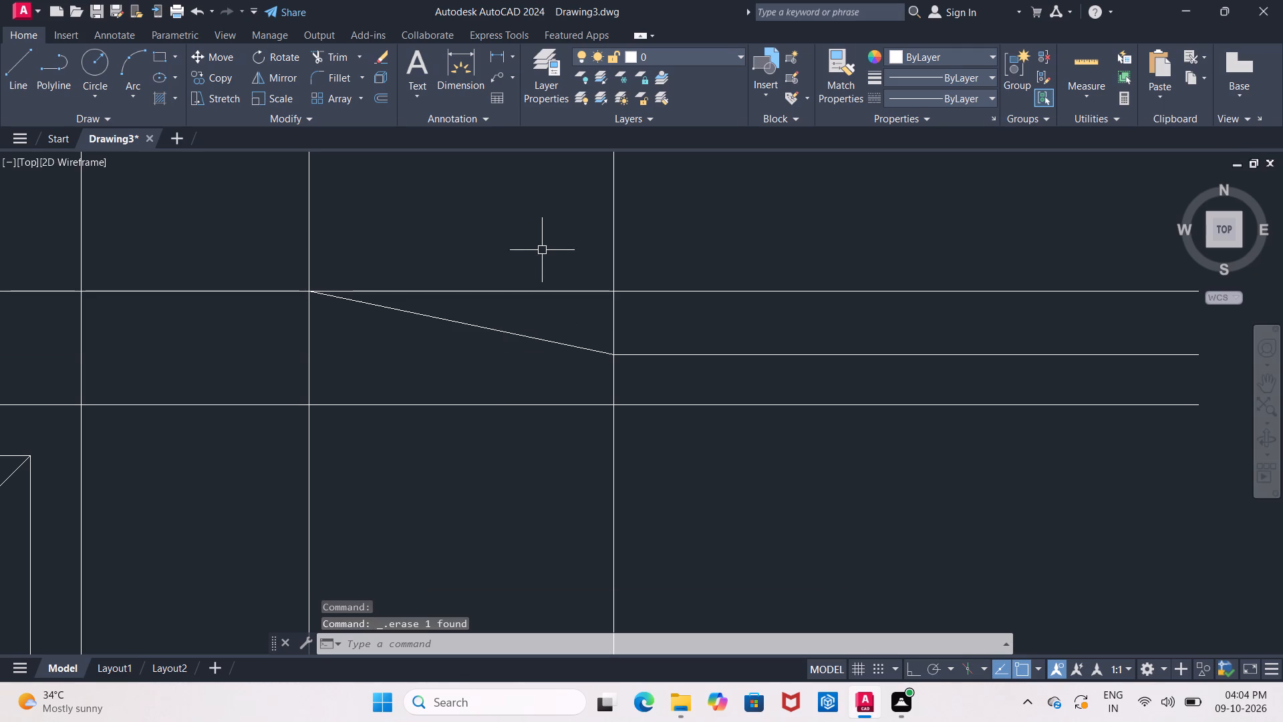
Trim the surplus around the band's right end: the horizontals beyond the outermost vertical, the top line above the slope, and the vertical above and below.
text(TR)
key(Return)
key(Return)
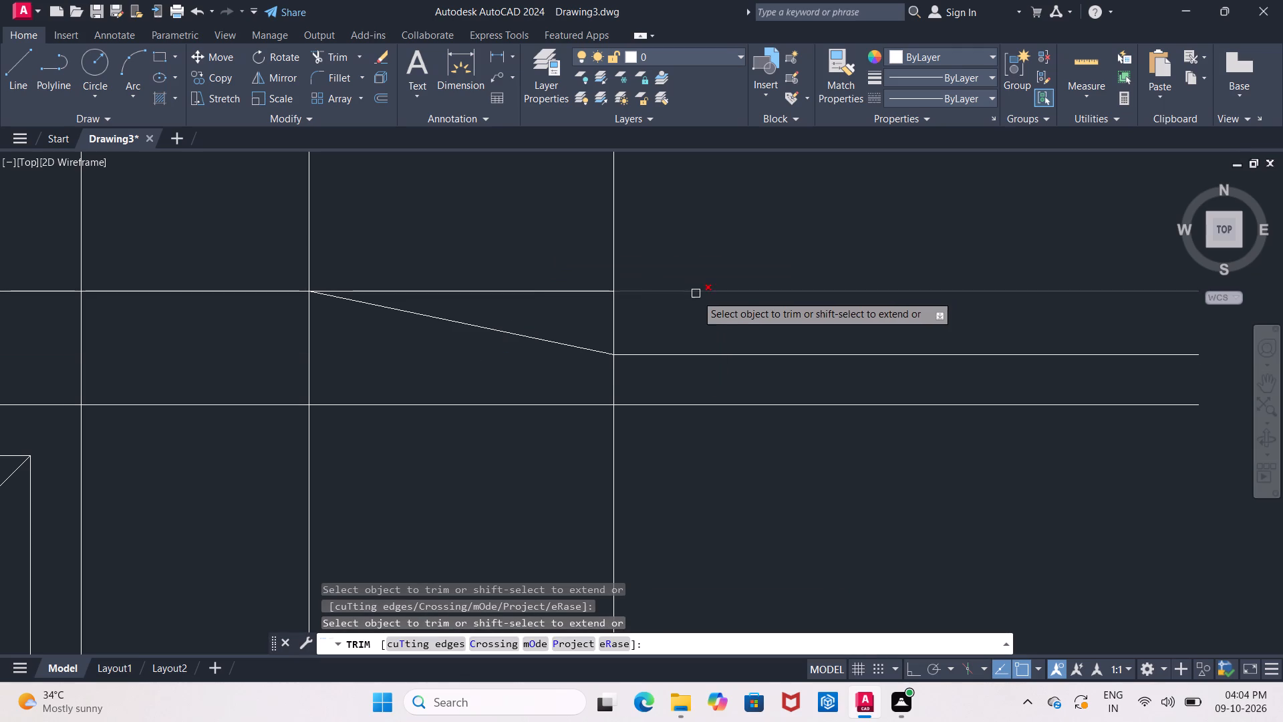
click(700, 290)
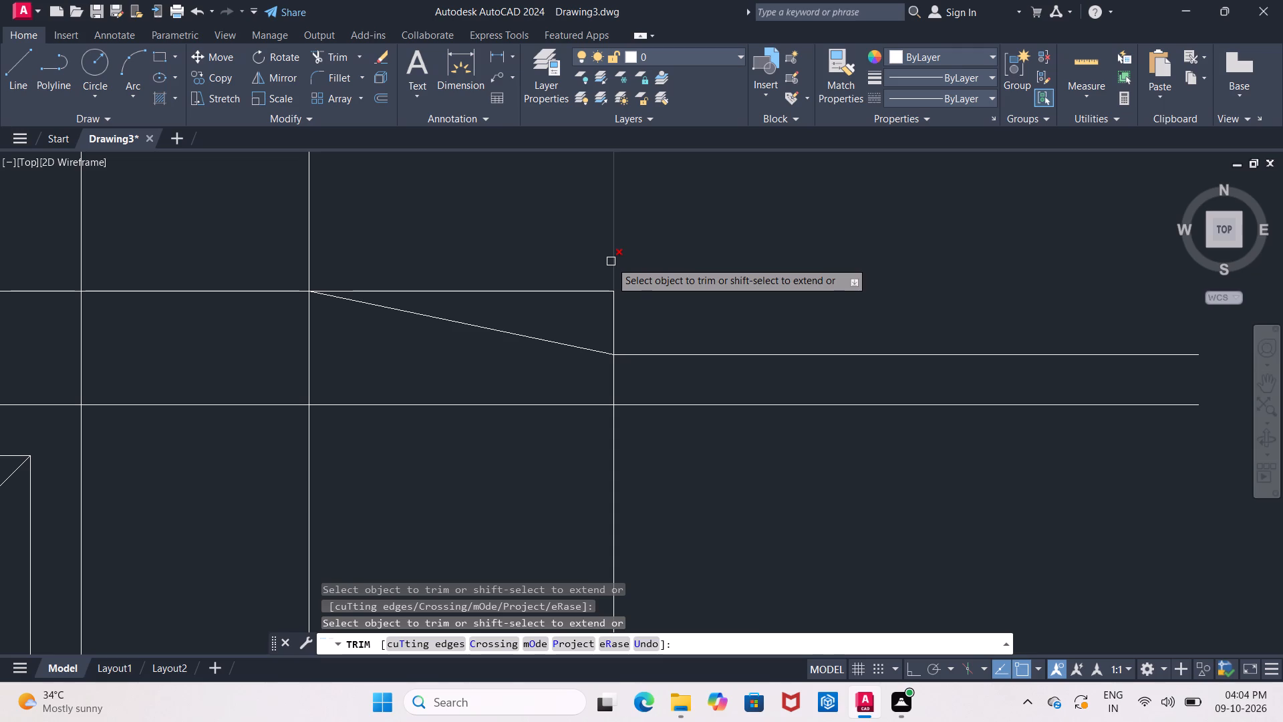
click(611, 261)
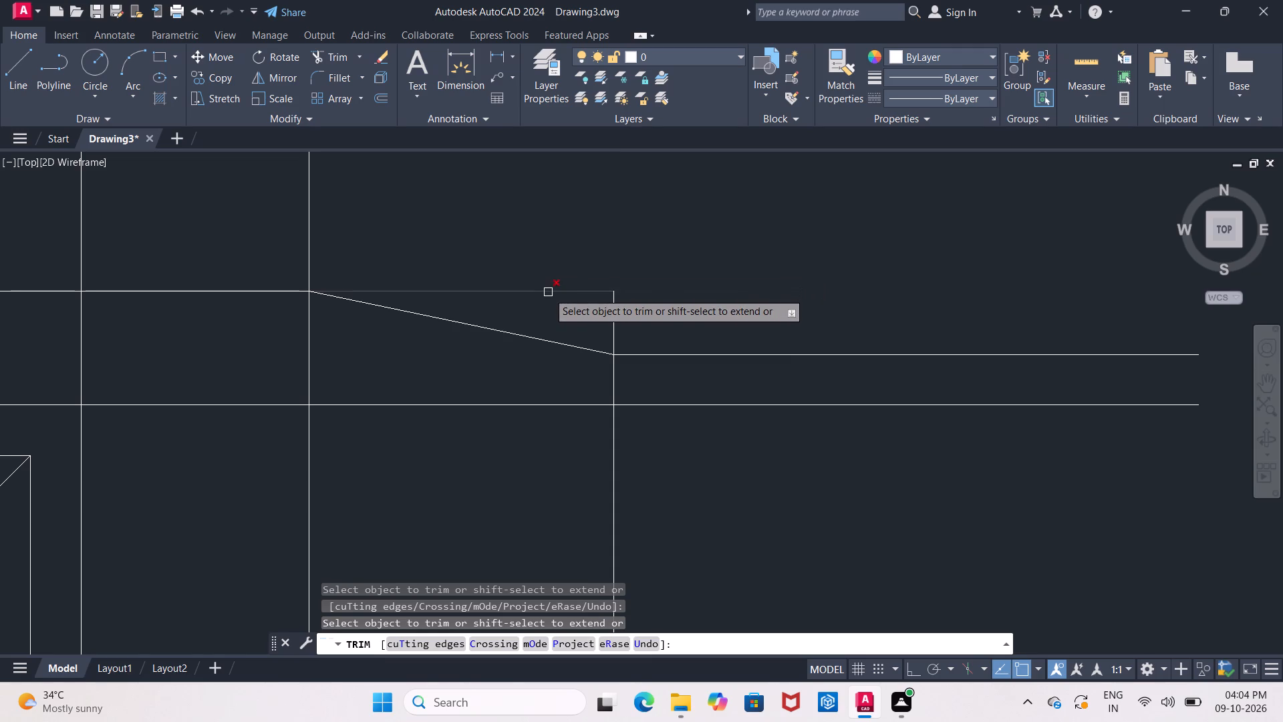
click(548, 292)
click(614, 326)
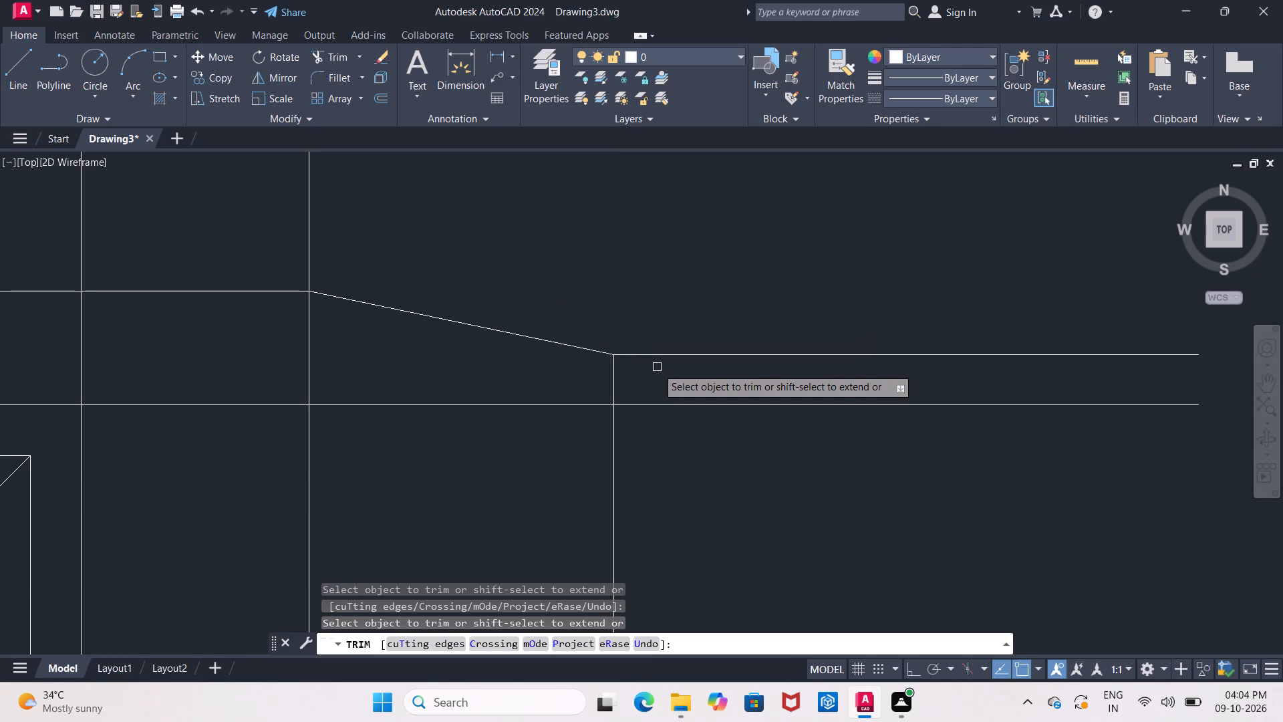
click(659, 356)
click(645, 408)
scroll(651, 406, down, 2)
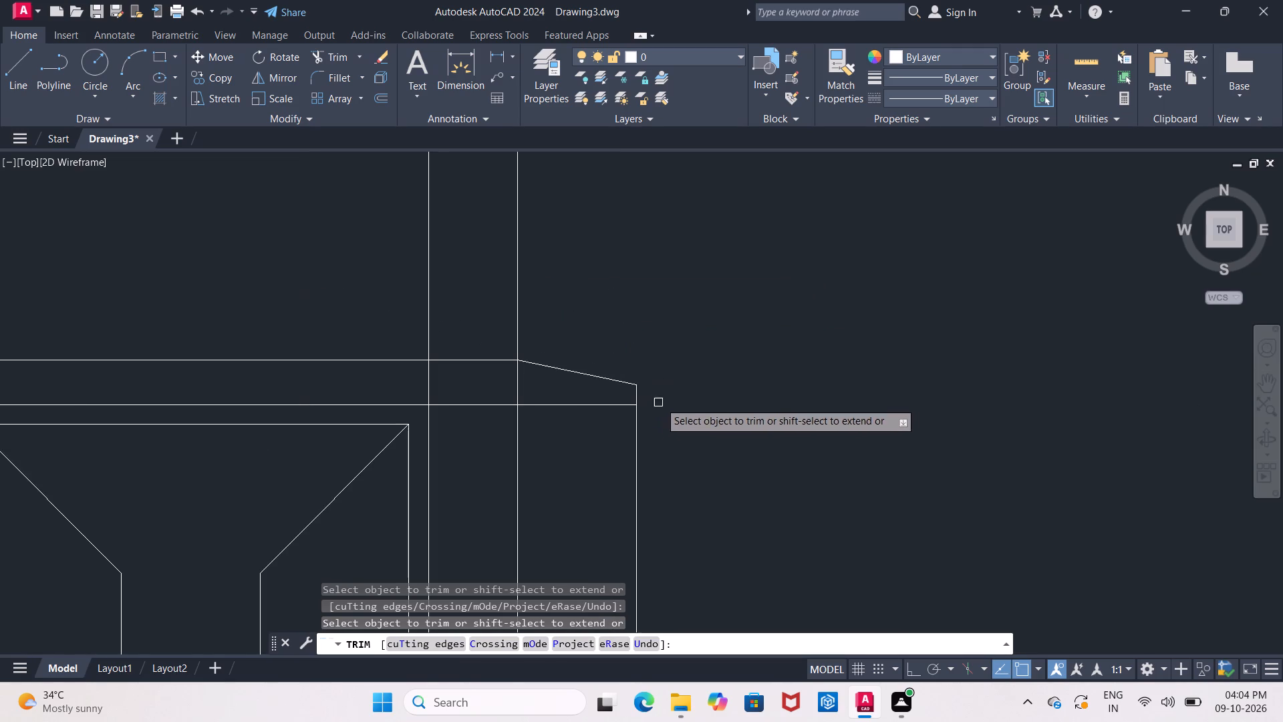
click(637, 439)
Trim the band's top and bottom lines between the two vertical lines of the right wall.
middle_drag(604, 433, 712, 457)
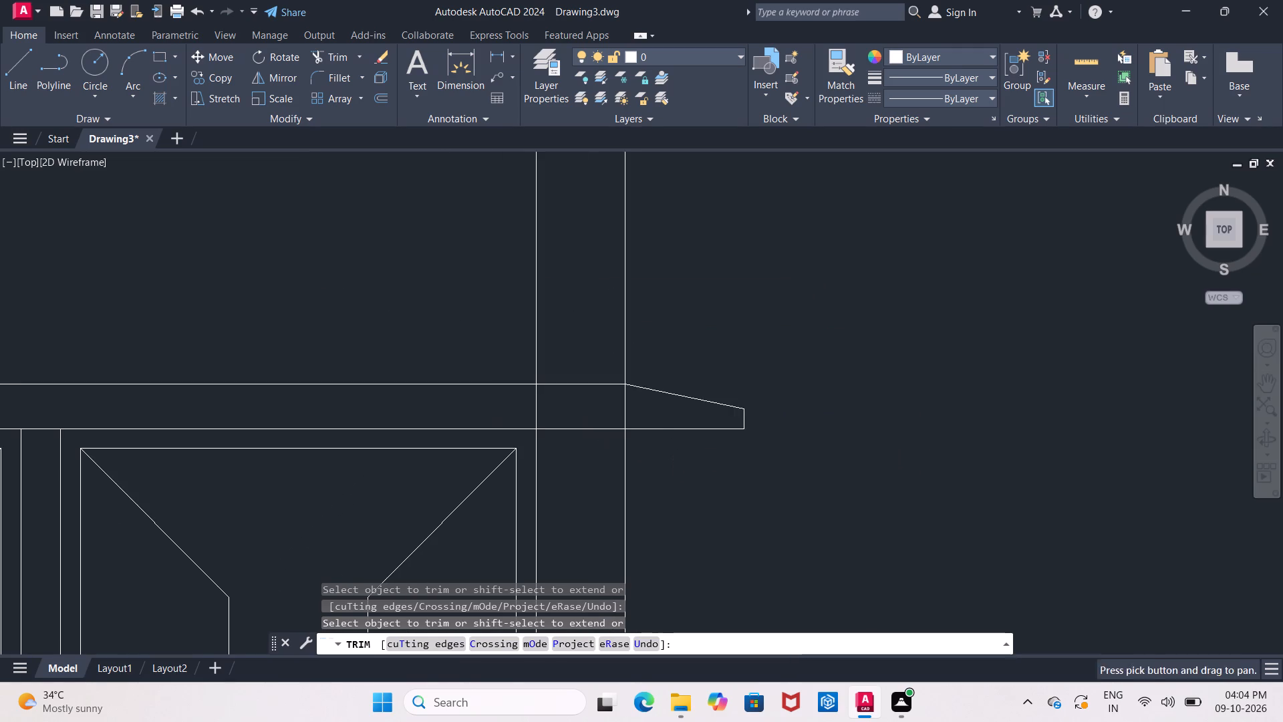
scroll(635, 413, up, 1)
scroll(637, 414, down, 3)
click(620, 403)
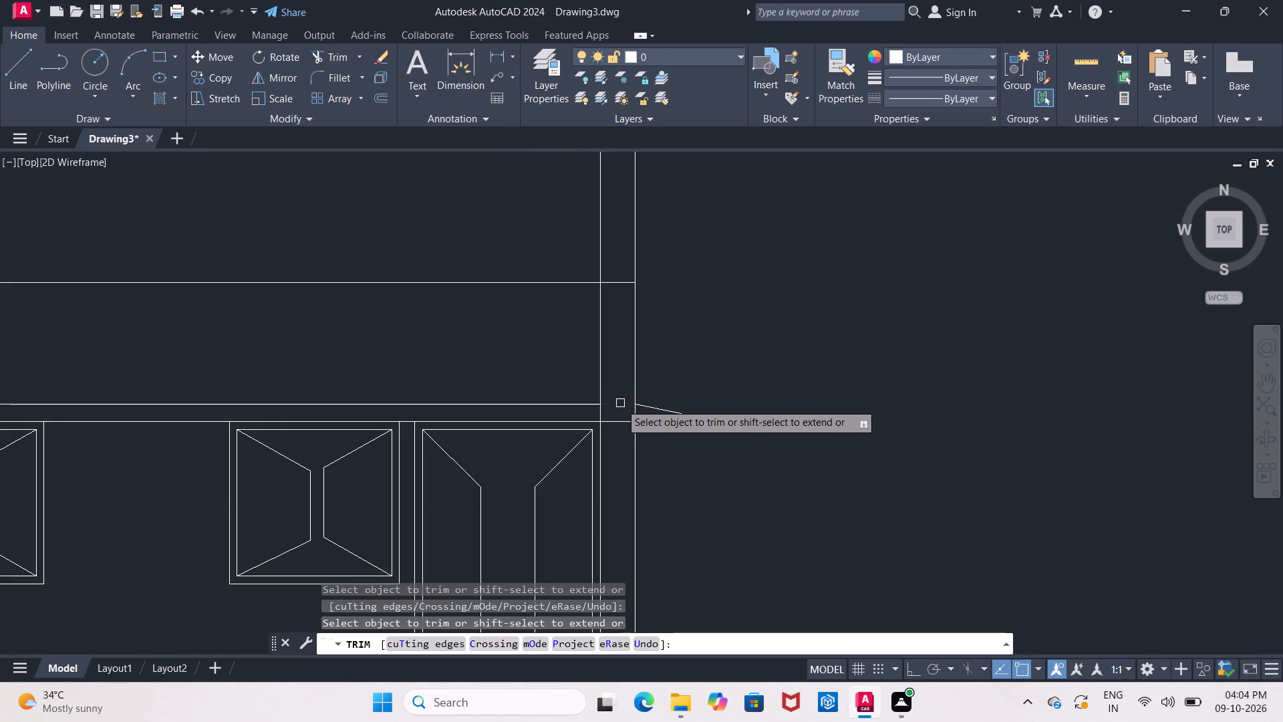
click(618, 425)
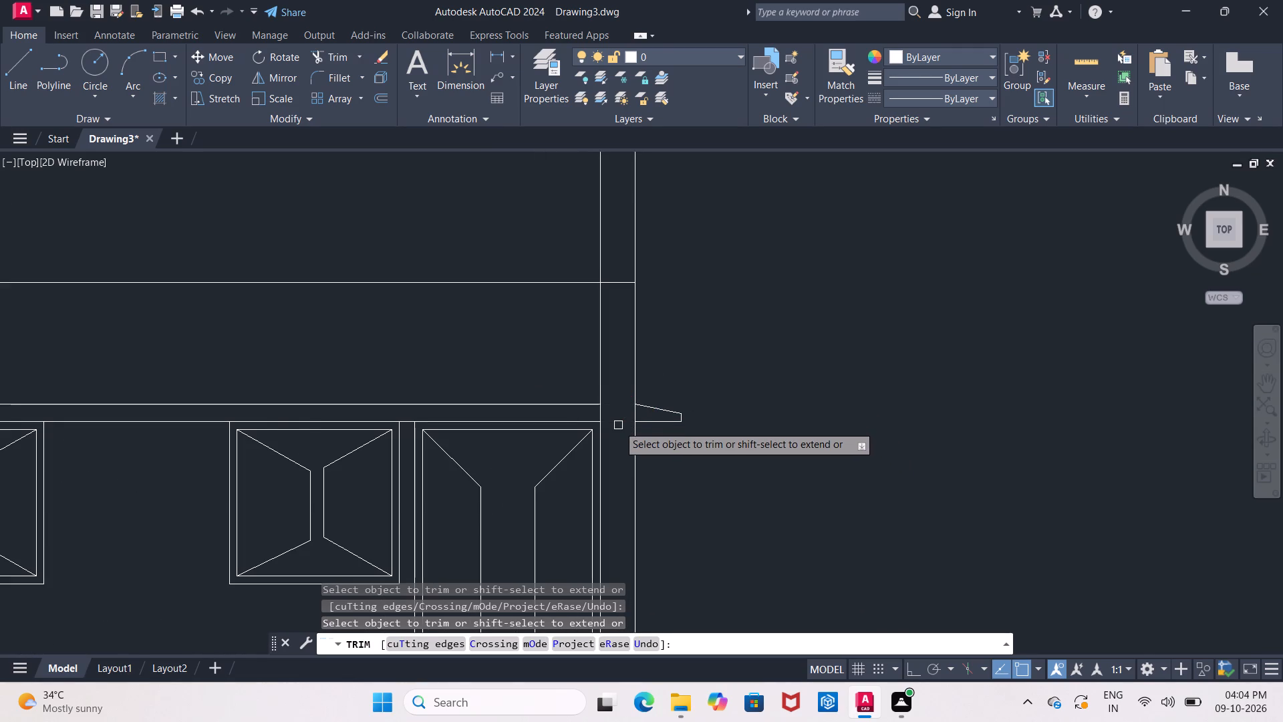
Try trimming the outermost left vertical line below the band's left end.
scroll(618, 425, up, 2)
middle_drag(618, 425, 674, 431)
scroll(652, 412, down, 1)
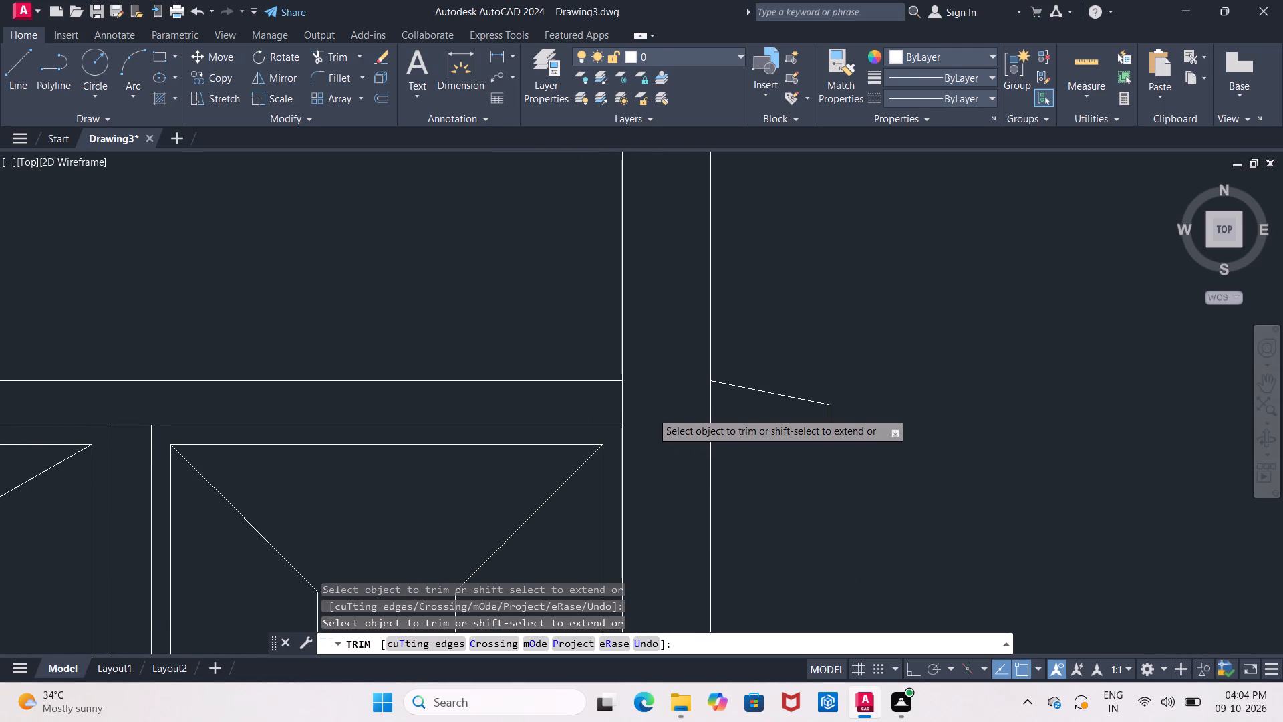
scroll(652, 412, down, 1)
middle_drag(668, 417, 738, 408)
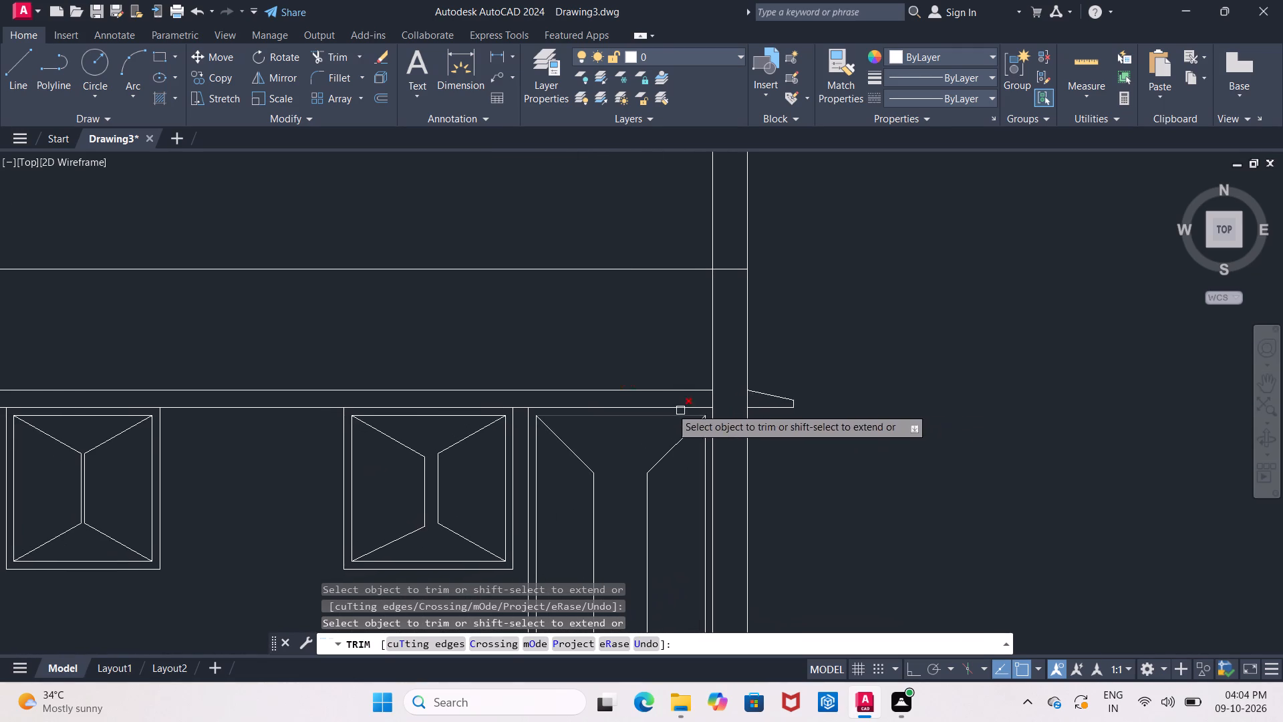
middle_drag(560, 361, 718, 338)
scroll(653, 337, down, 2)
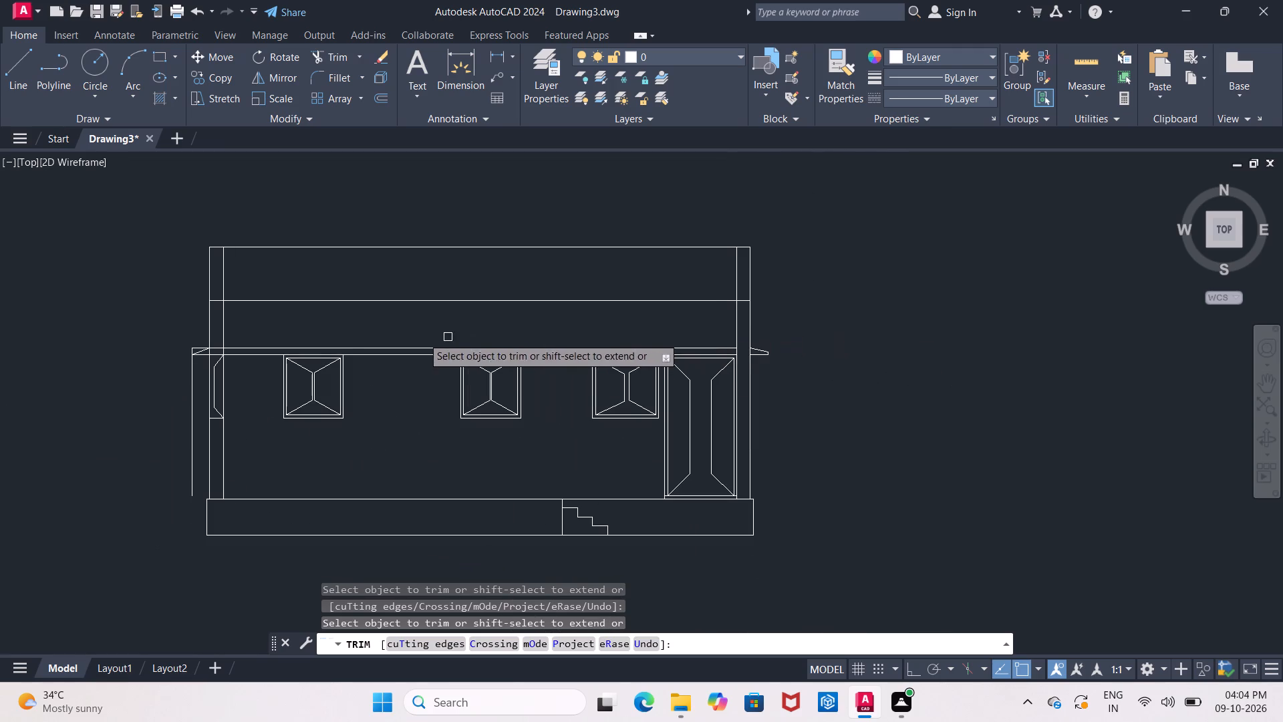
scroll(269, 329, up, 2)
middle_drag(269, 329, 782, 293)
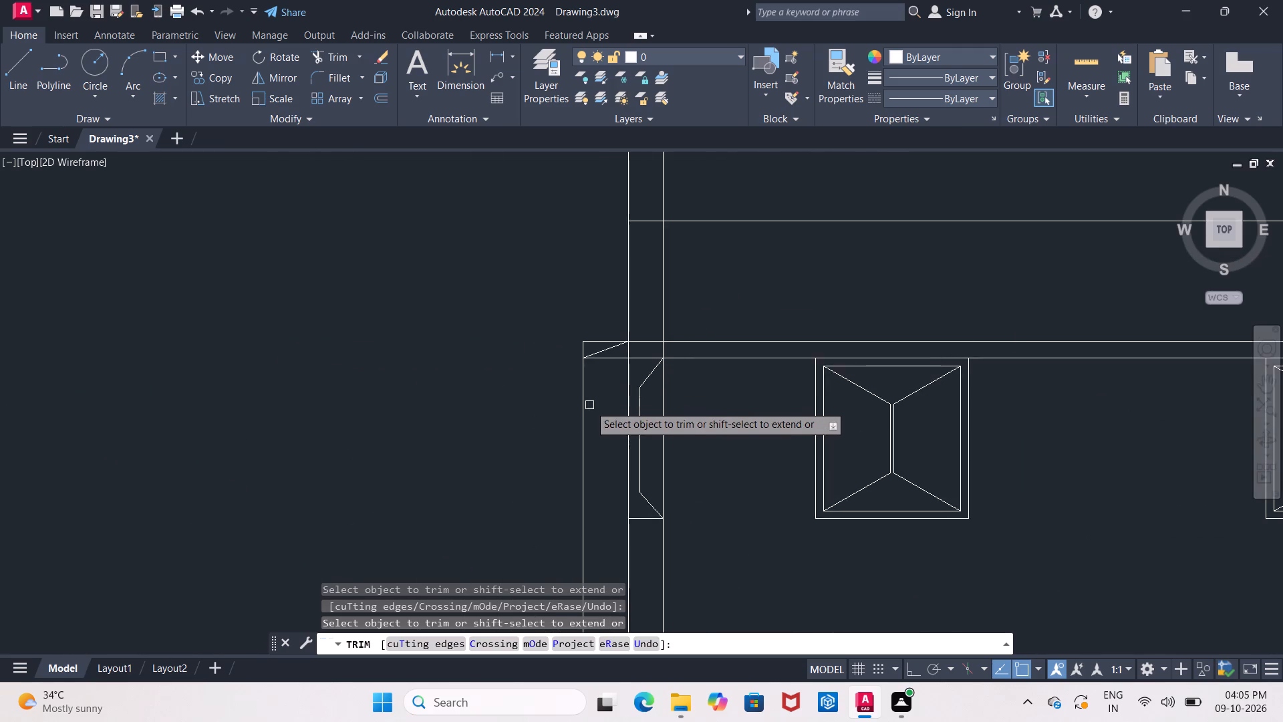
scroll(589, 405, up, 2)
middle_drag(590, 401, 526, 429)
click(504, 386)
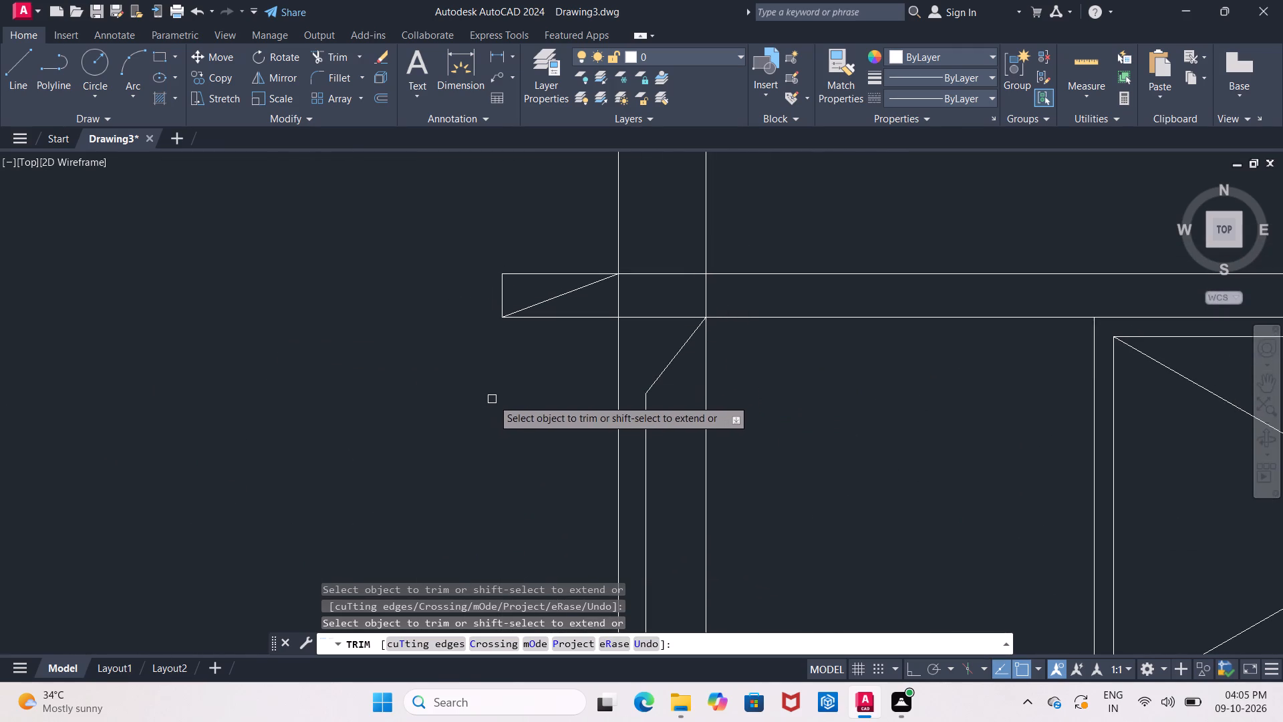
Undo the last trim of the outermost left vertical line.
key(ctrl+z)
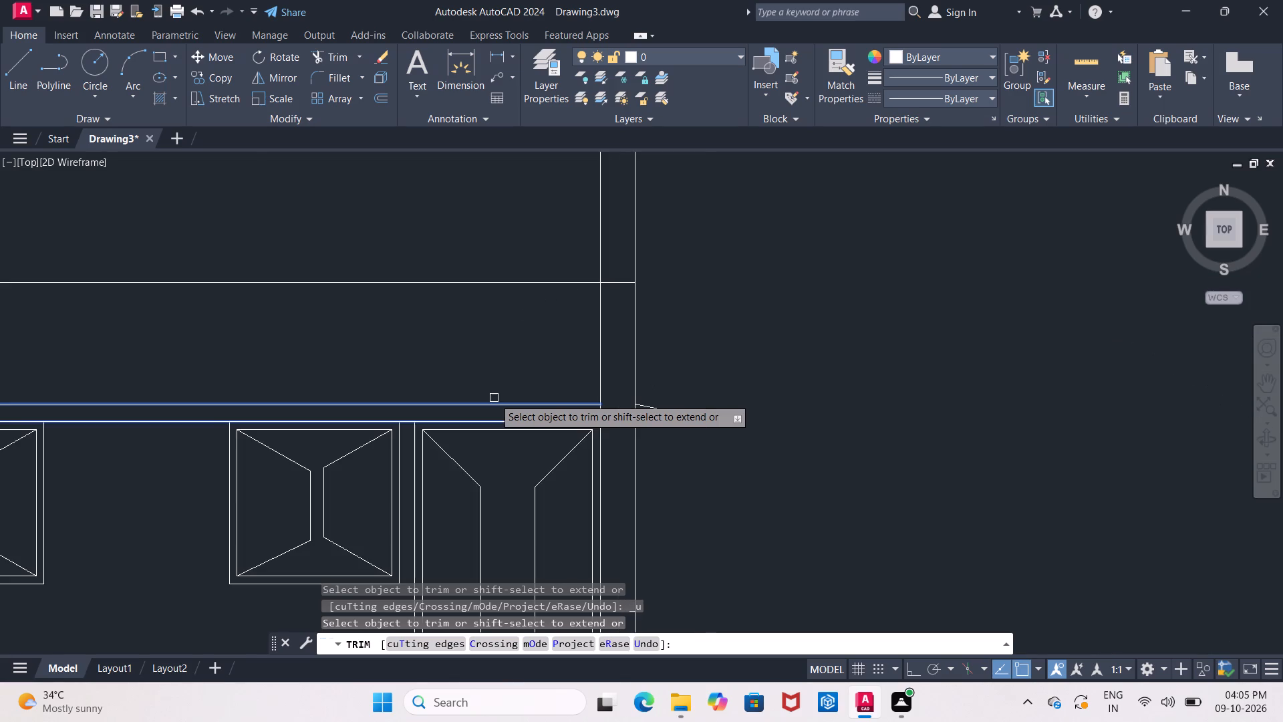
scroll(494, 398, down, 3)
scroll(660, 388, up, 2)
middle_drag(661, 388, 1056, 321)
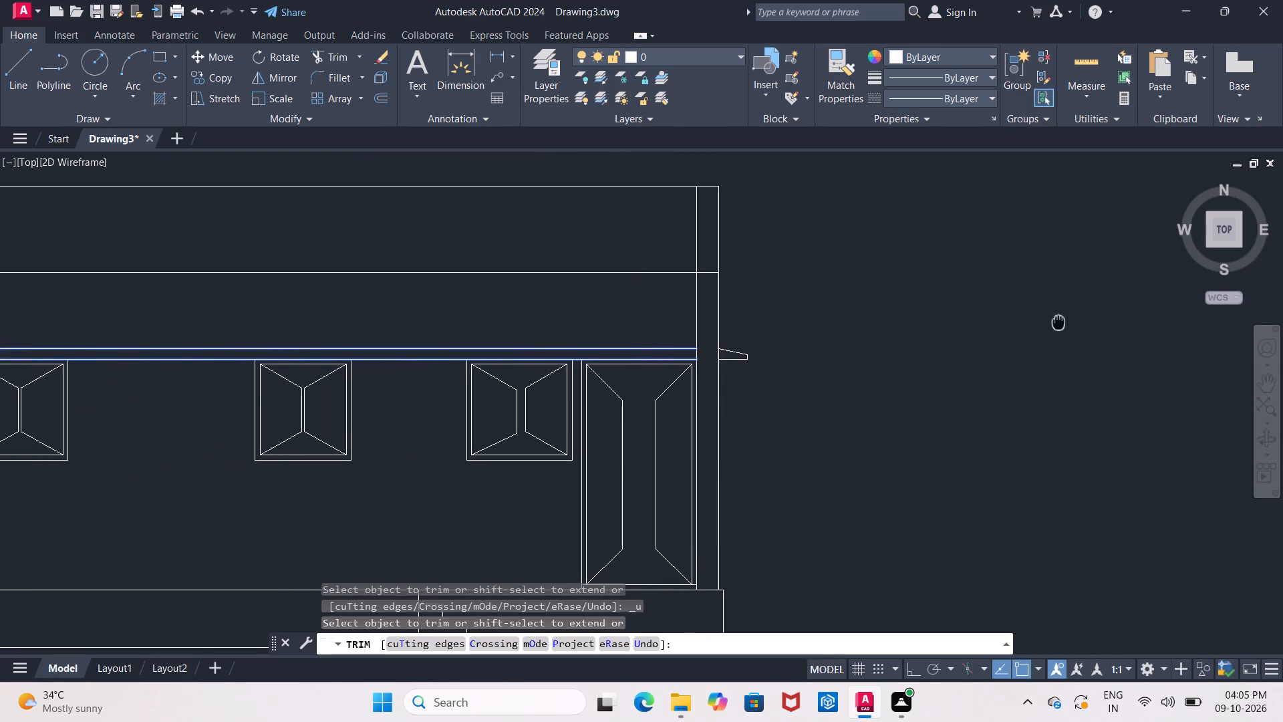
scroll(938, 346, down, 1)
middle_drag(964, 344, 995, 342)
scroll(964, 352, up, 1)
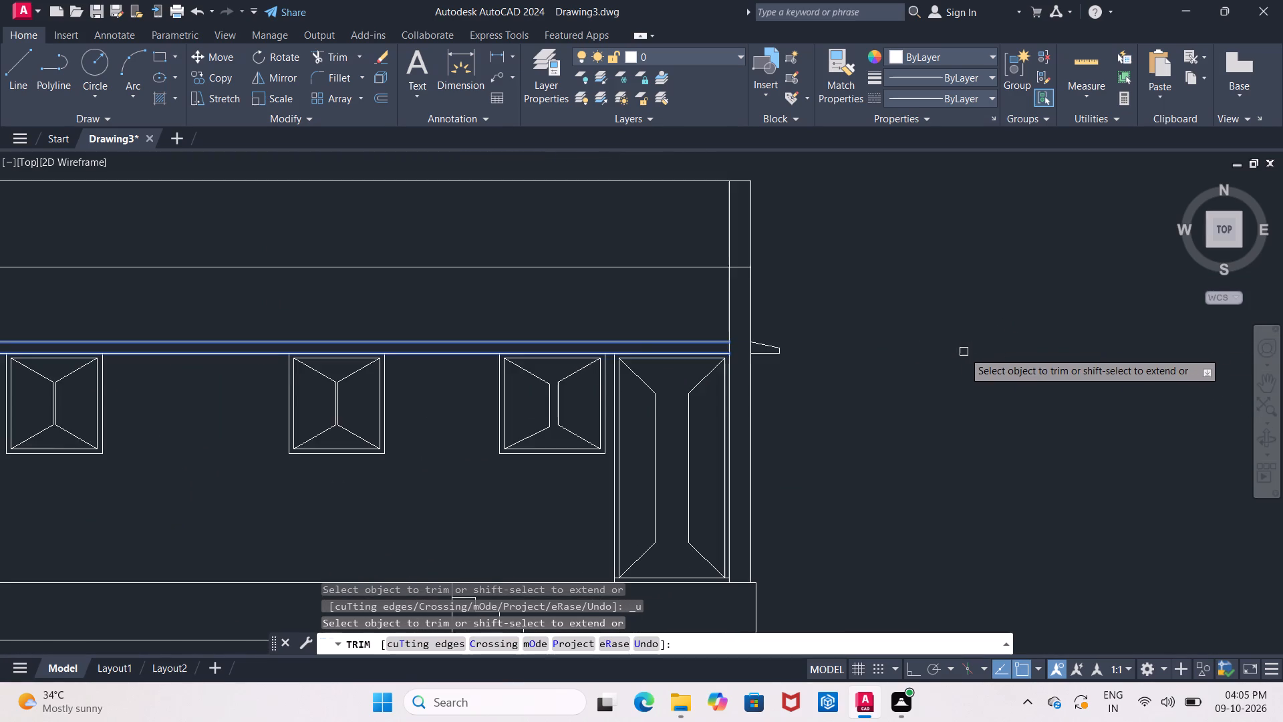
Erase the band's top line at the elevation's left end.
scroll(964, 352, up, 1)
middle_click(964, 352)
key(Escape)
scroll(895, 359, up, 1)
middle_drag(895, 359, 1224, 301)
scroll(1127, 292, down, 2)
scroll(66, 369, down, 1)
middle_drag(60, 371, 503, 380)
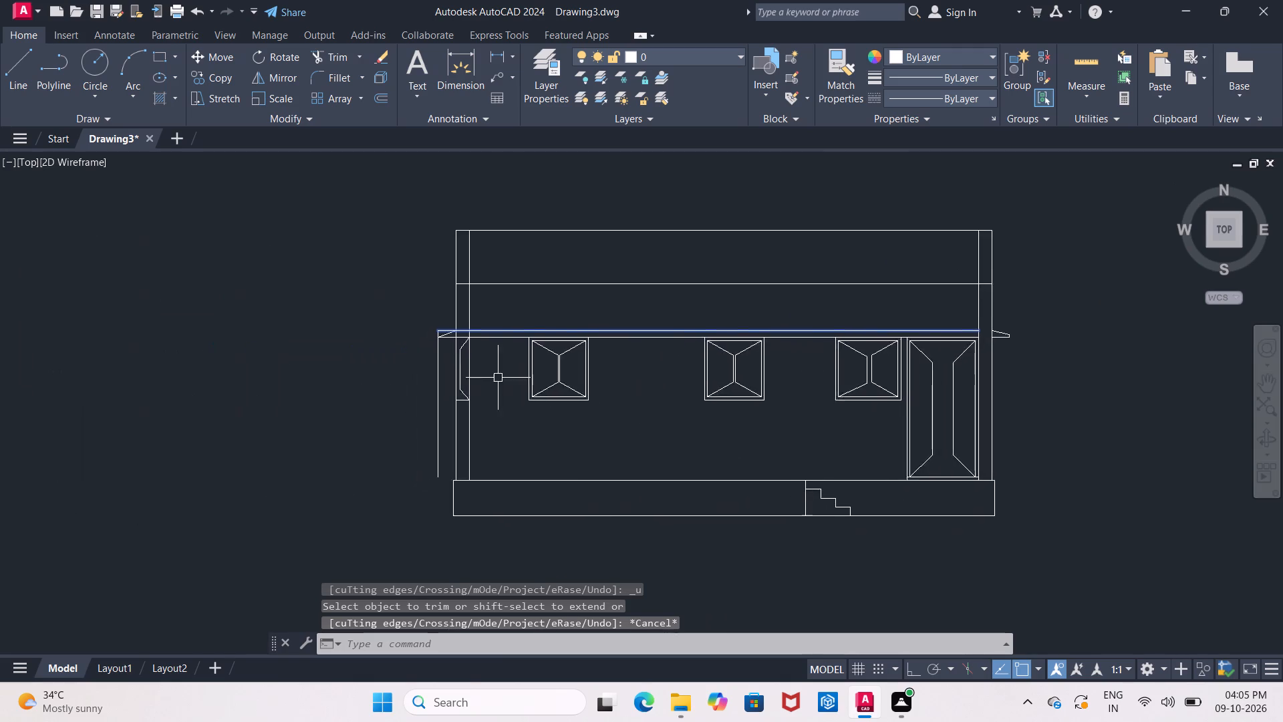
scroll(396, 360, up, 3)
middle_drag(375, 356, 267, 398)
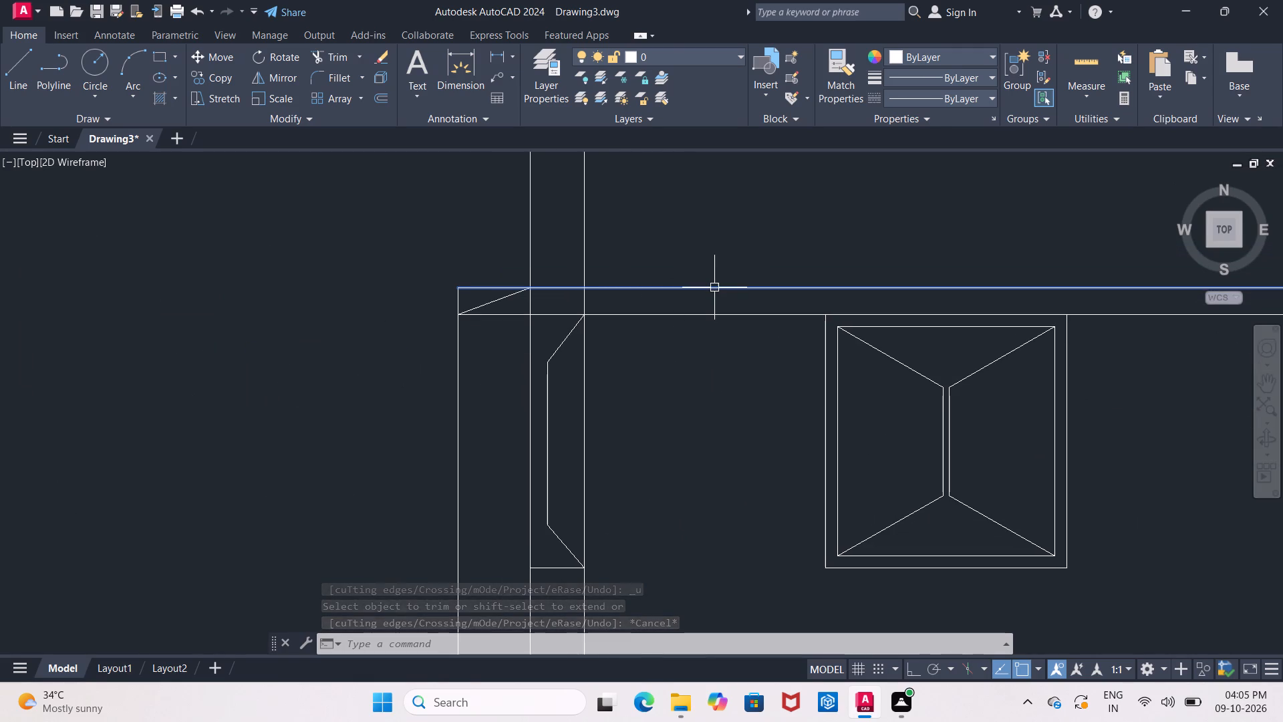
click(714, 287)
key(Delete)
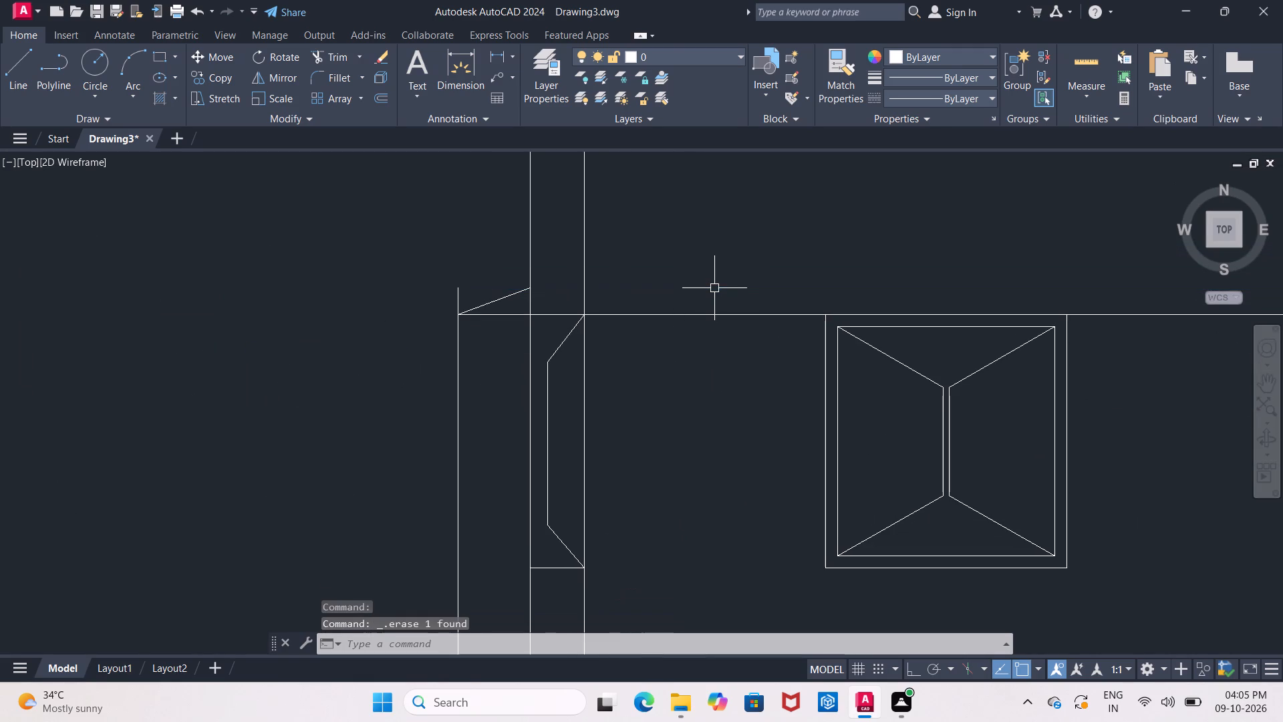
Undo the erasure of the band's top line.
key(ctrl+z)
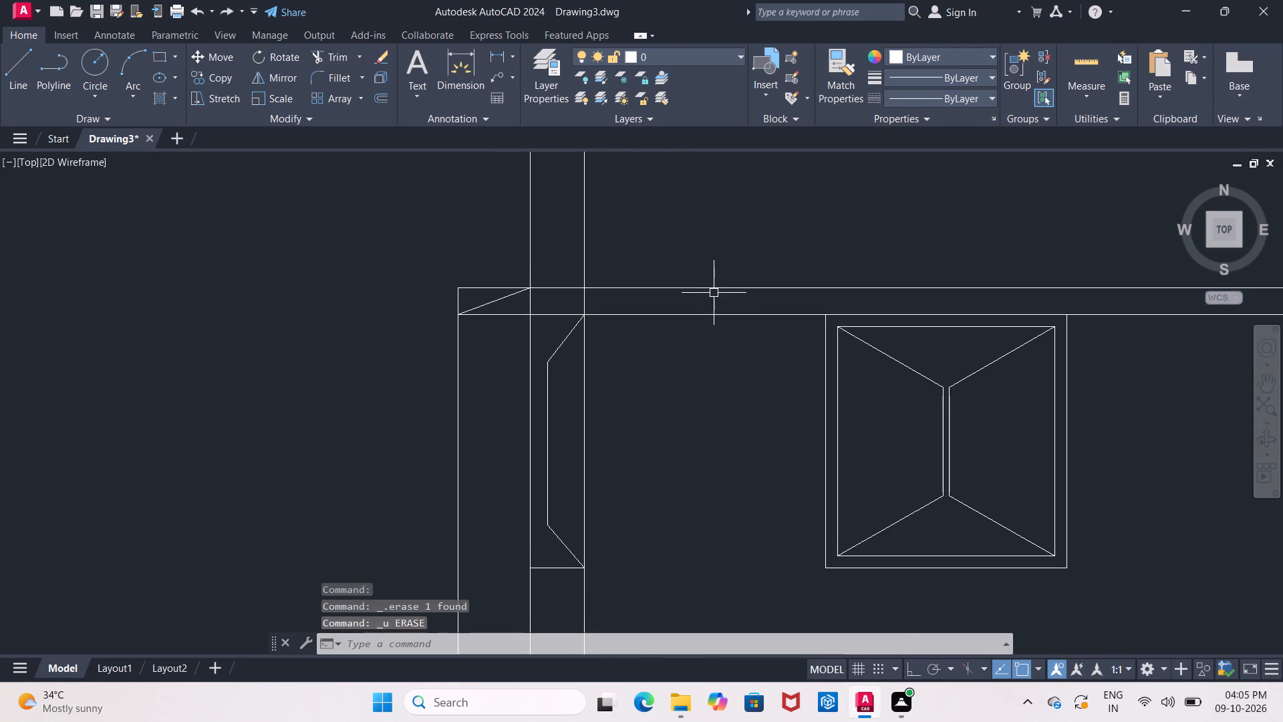
Offset the band's bottom line 2" upward.
scroll(716, 279, up, 2)
middle_drag(716, 276, 739, 261)
key(Escape)
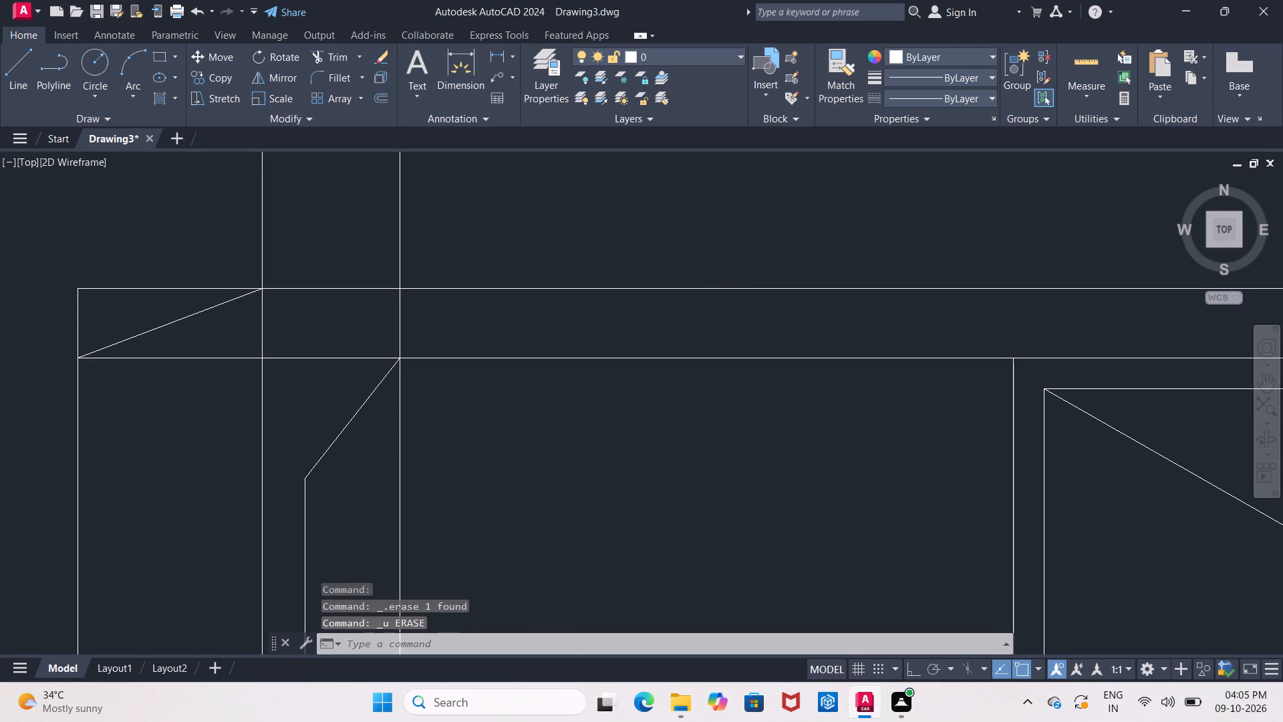
key(o)
key(Return)
text(2")
key(Return)
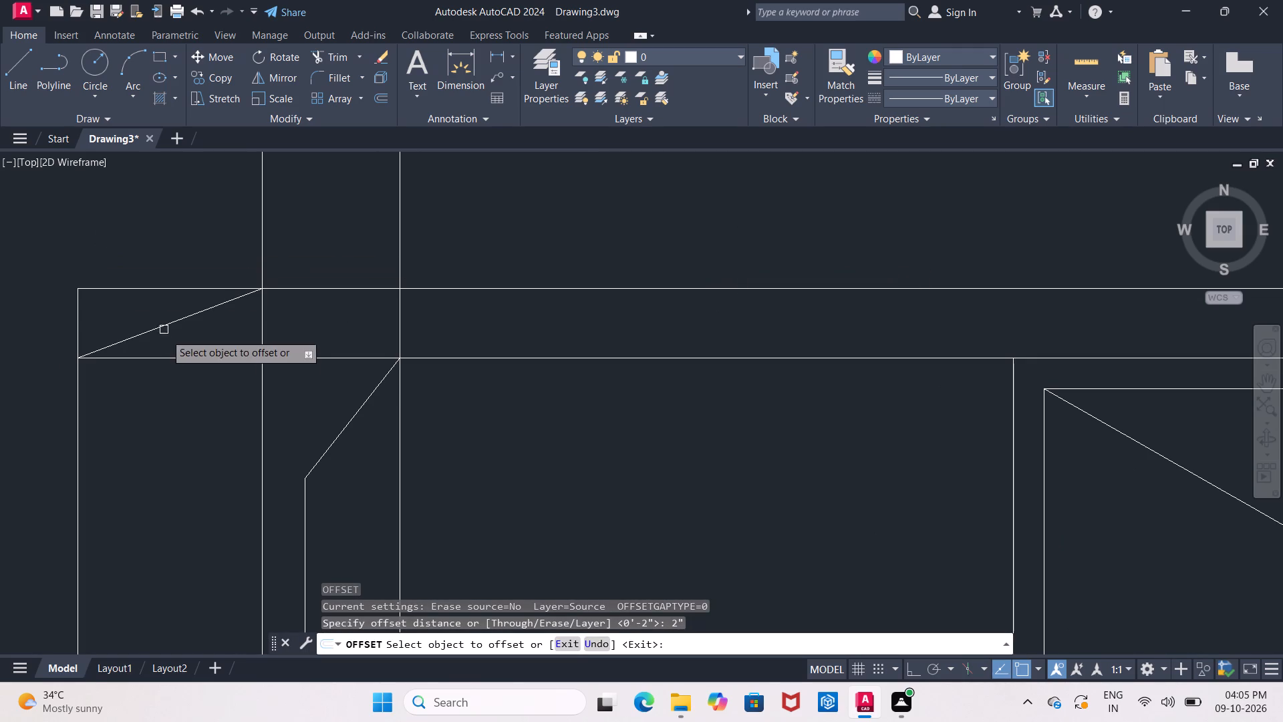
click(166, 356)
click(166, 350)
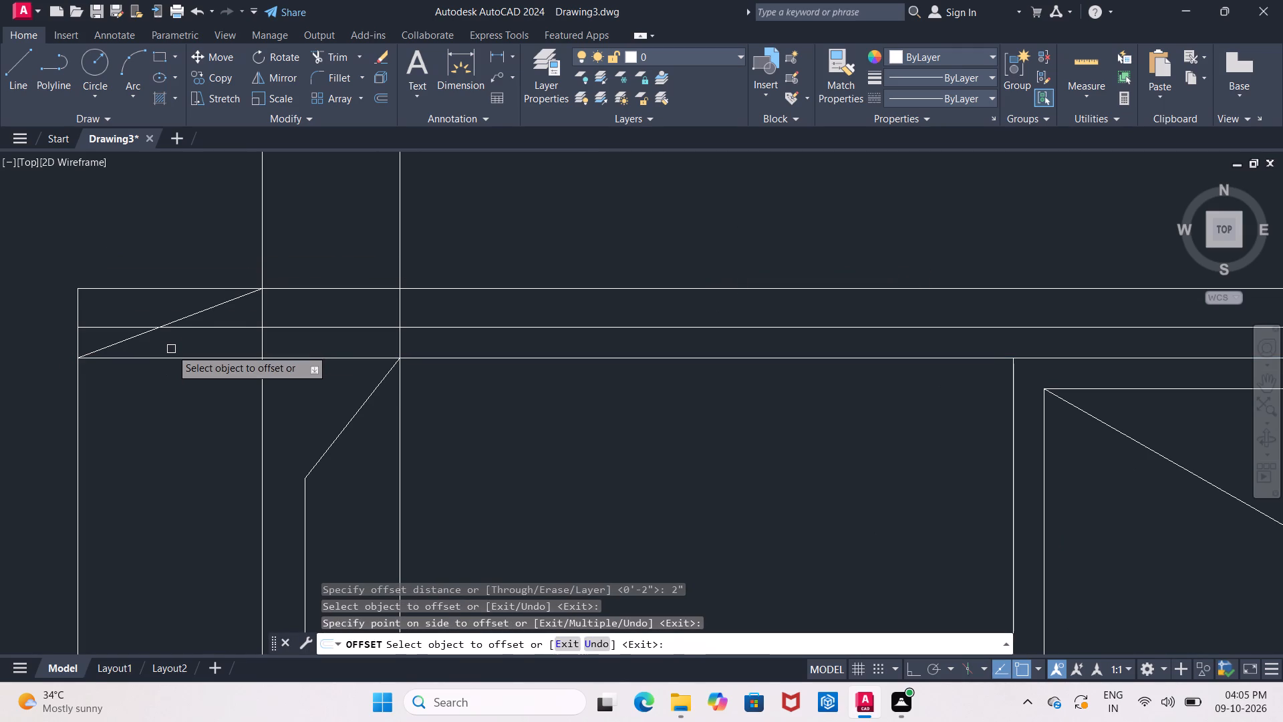
key(Escape)
Stretch the lower end of the band's left slope up to where the 2" offset line meets the outermost left vertical.
click(128, 336)
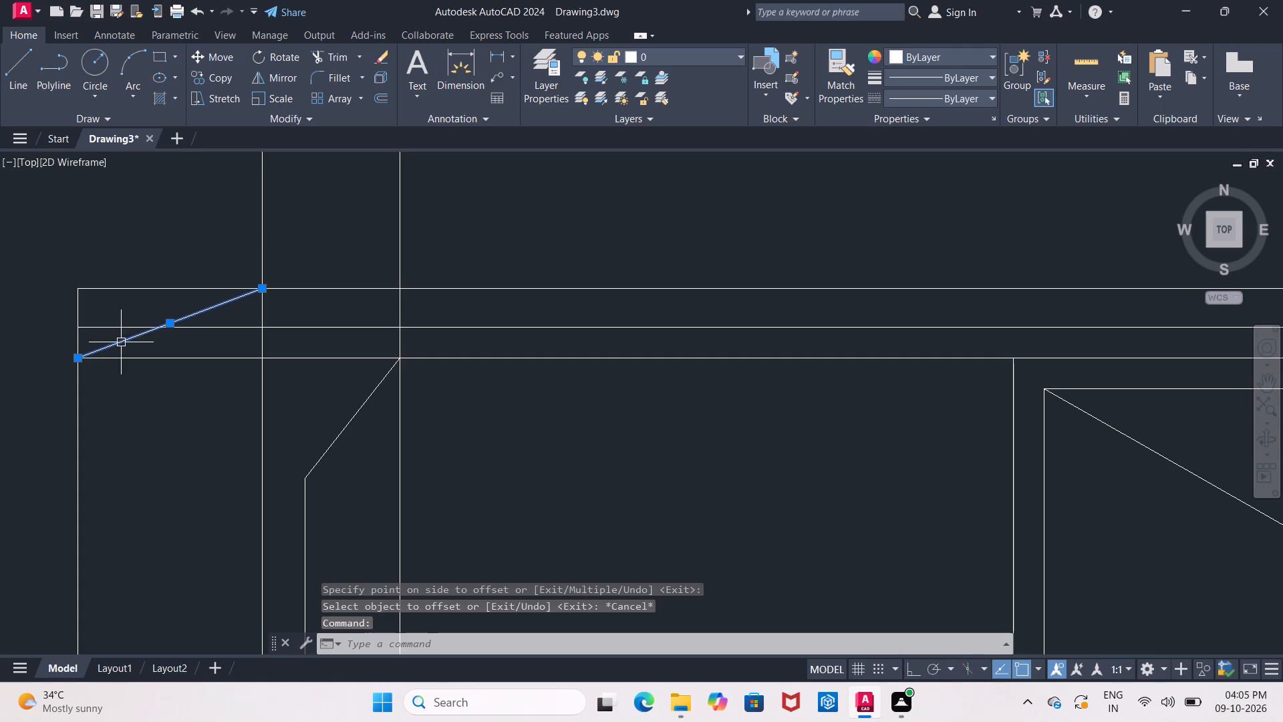
click(78, 359)
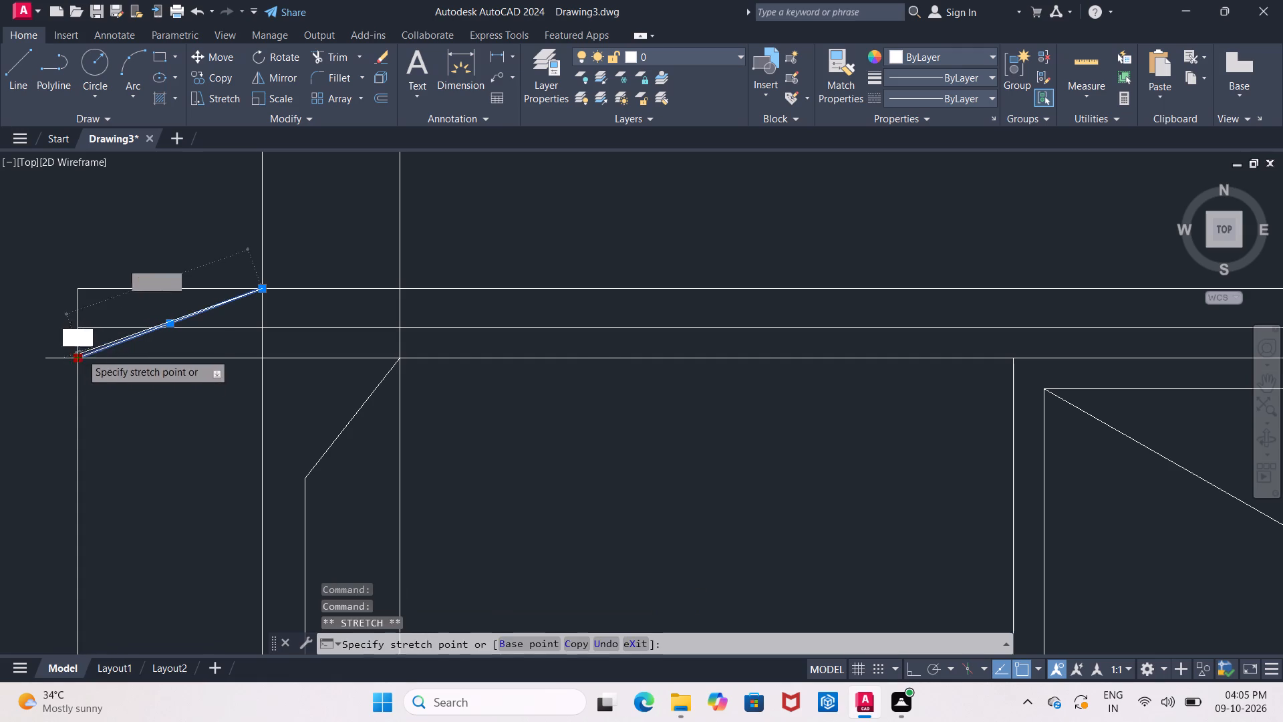
scroll(86, 330, up, 2)
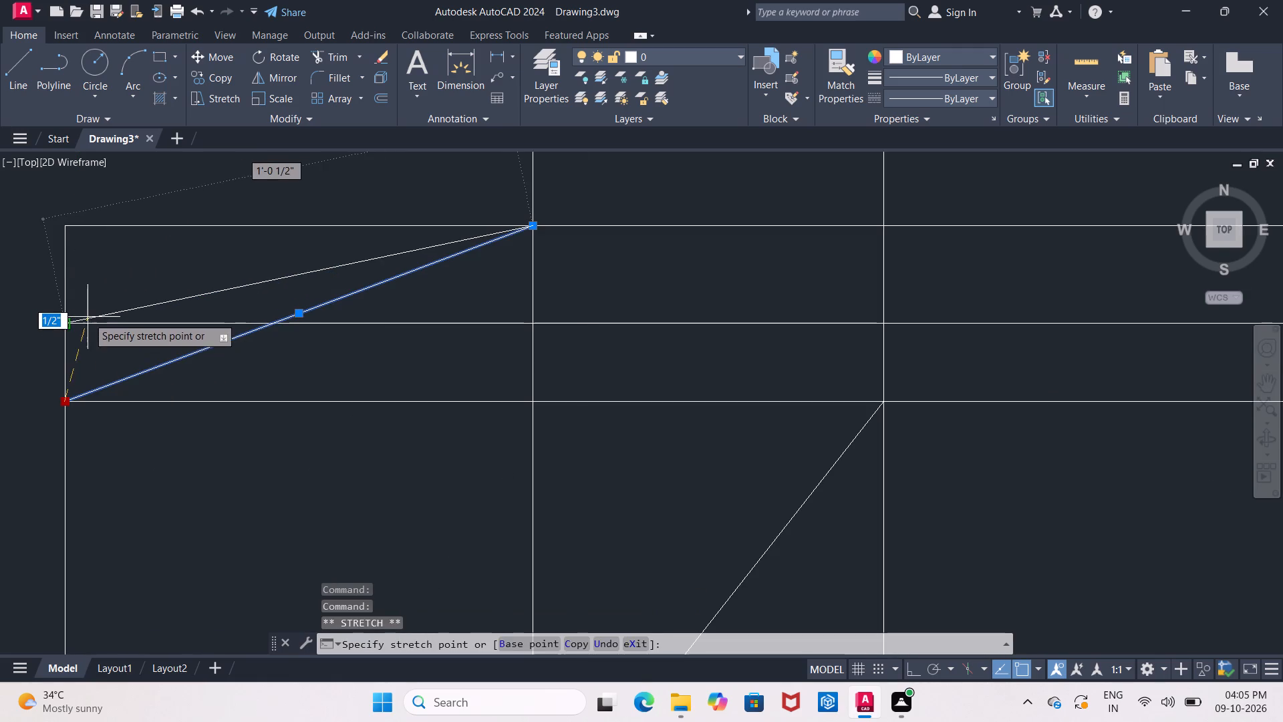
click(68, 325)
key(Escape)
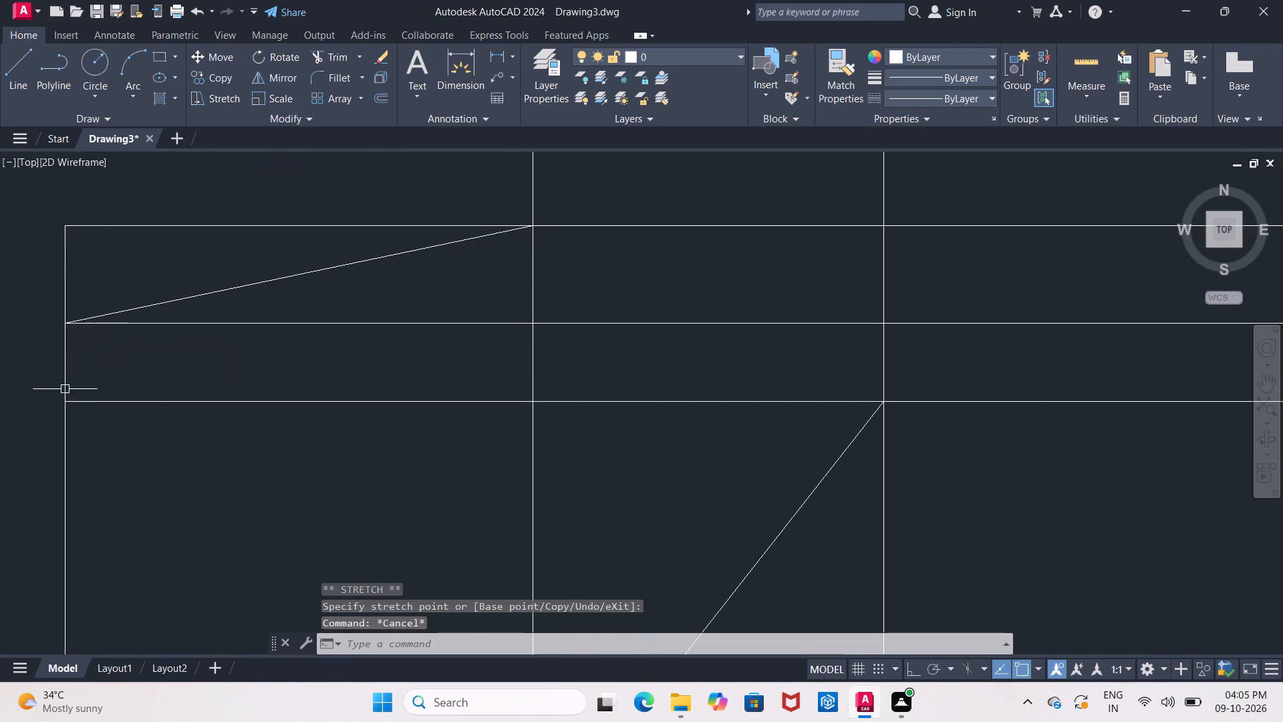
Trim the surplus around the band's left end: the offset line beyond the wall, the vertical above the slope, and the top line beyond it.
key(t)
key(r)
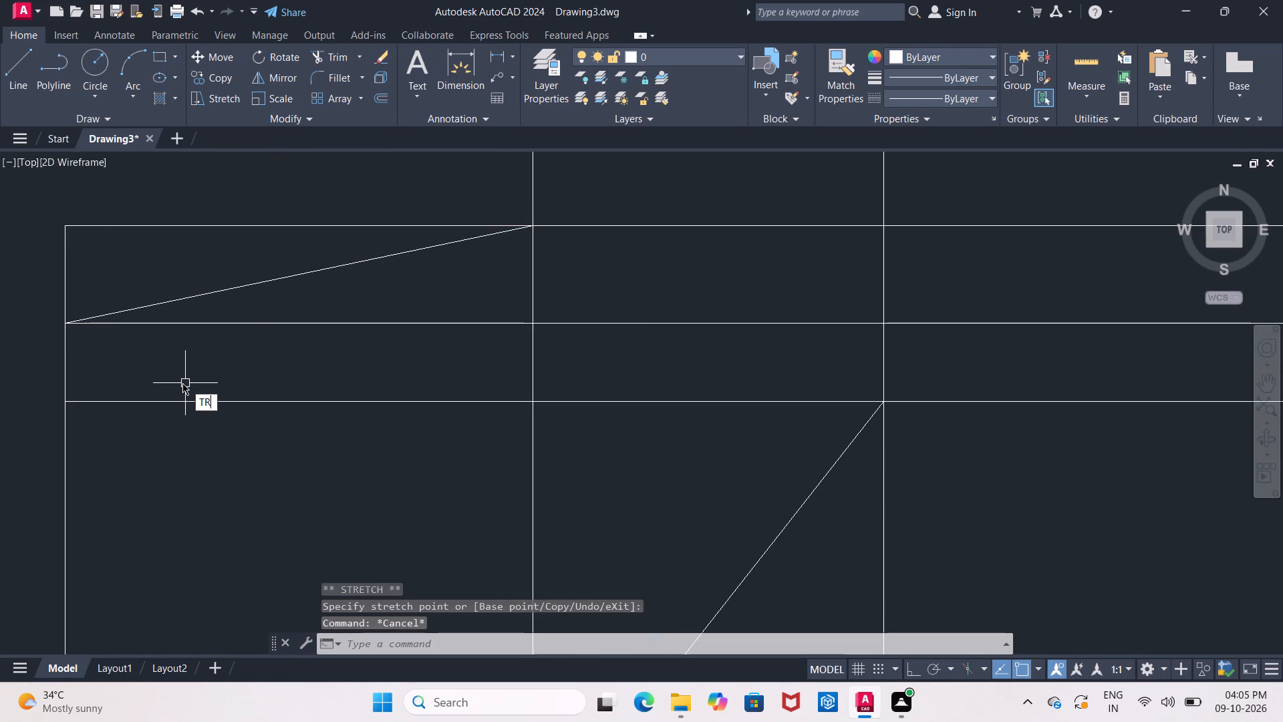
key(Return)
key(Return)
click(317, 323)
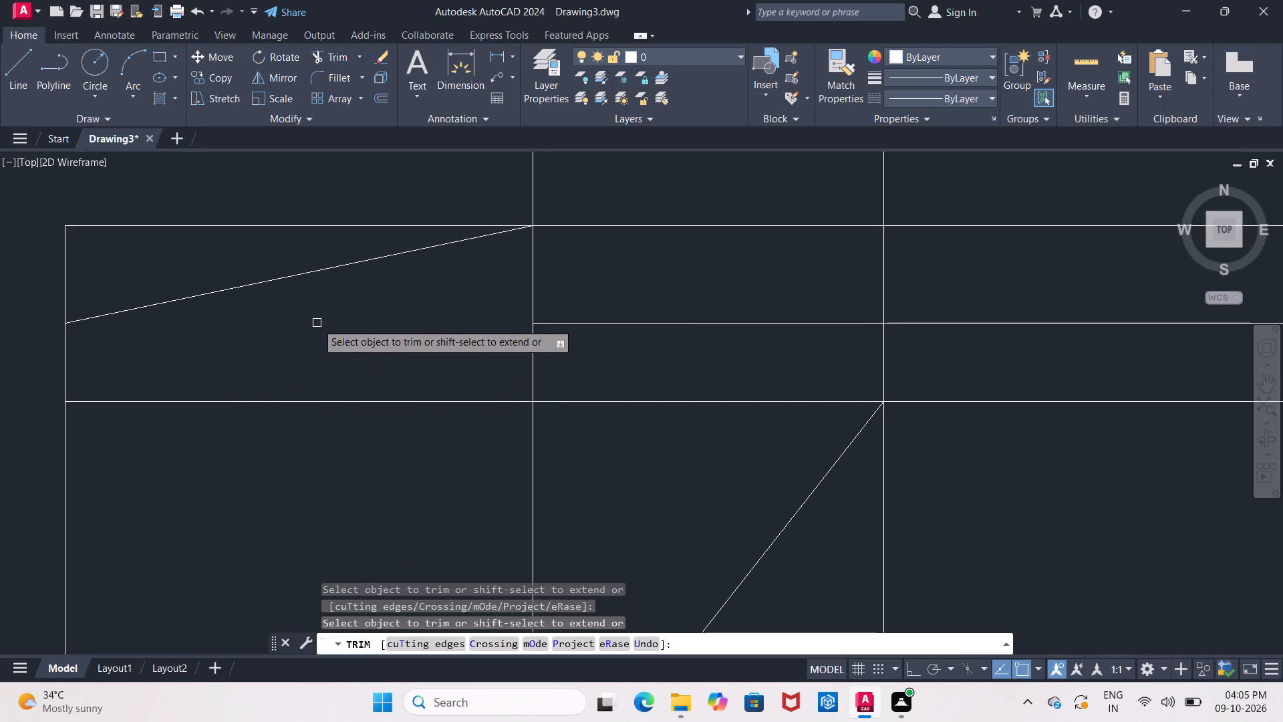
click(63, 279)
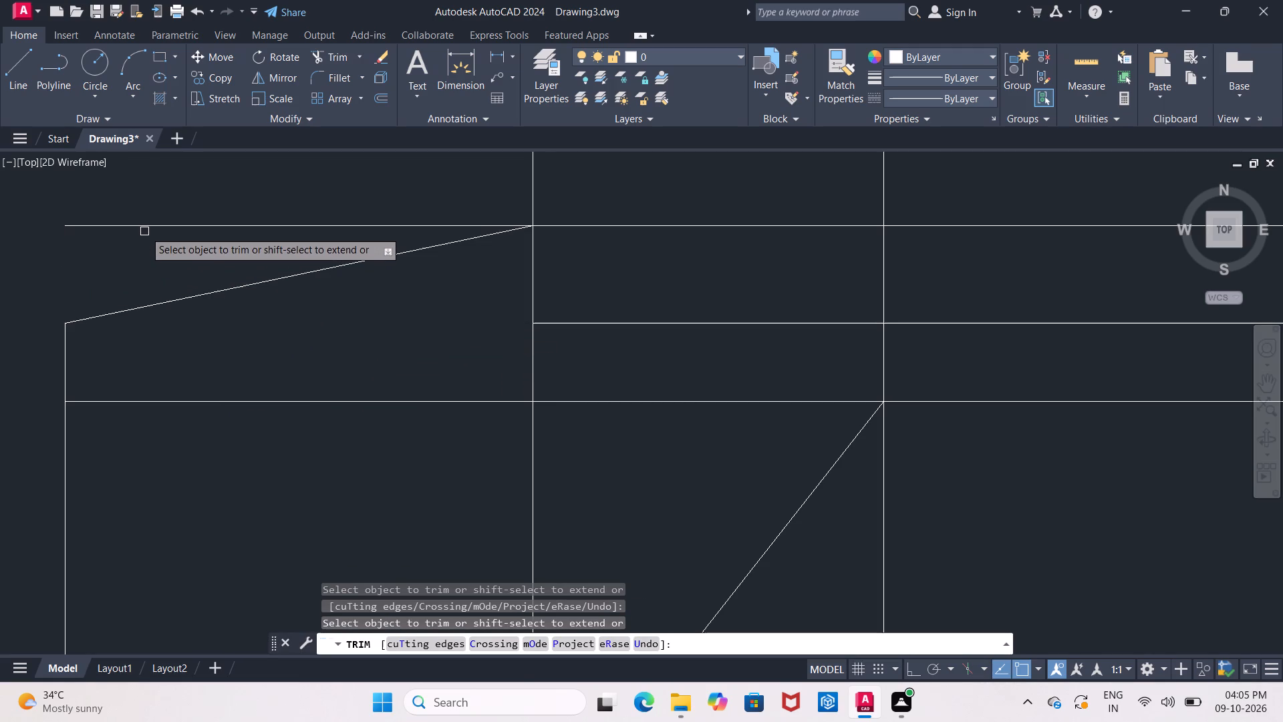
click(144, 230)
Trim the band's horizontal lines between the two vertical lines of the left wall.
middle_drag(308, 239, 259, 392)
scroll(273, 338, down, 2)
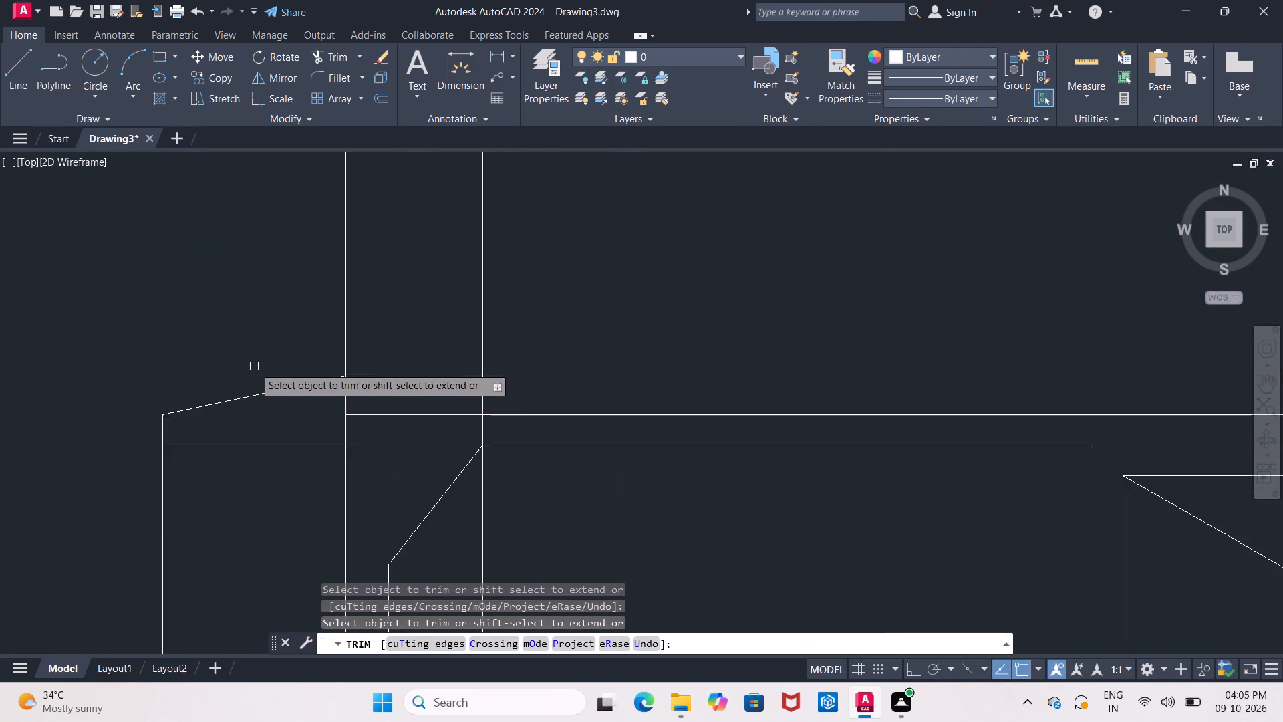
scroll(257, 364, down, 5)
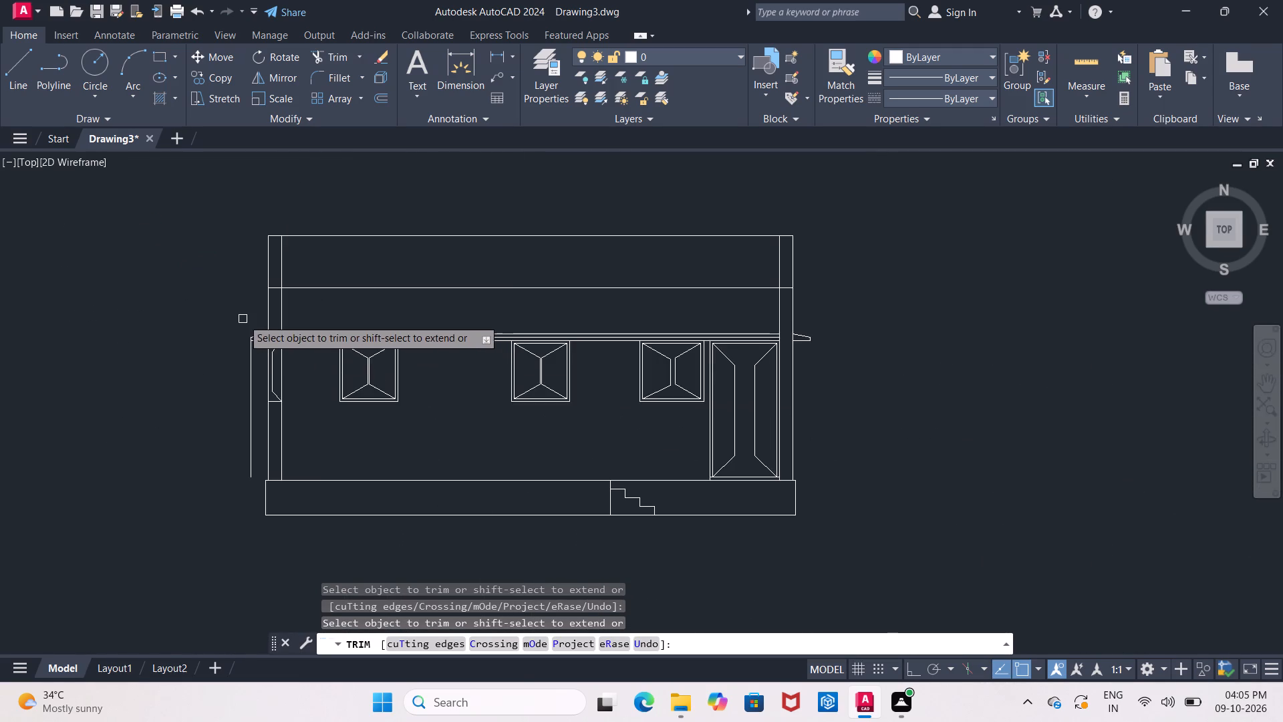
scroll(243, 319, up, 3)
middle_drag(243, 317, 152, 299)
drag(279, 328, 274, 399)
Trim the outermost left vertical line below the band's left end.
scroll(269, 389, up, 1)
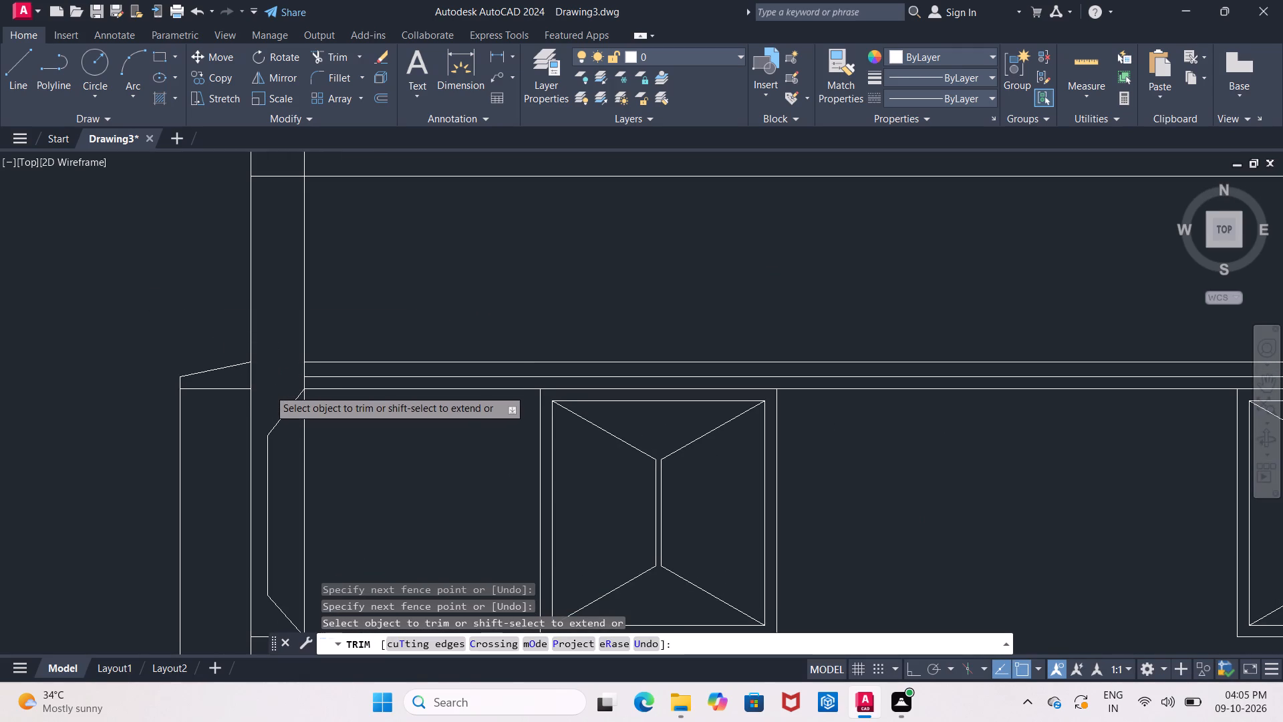
click(128, 444)
Trim away the remaining 2" offset line between the band's top and bottom lines.
middle_drag(138, 434, 130, 434)
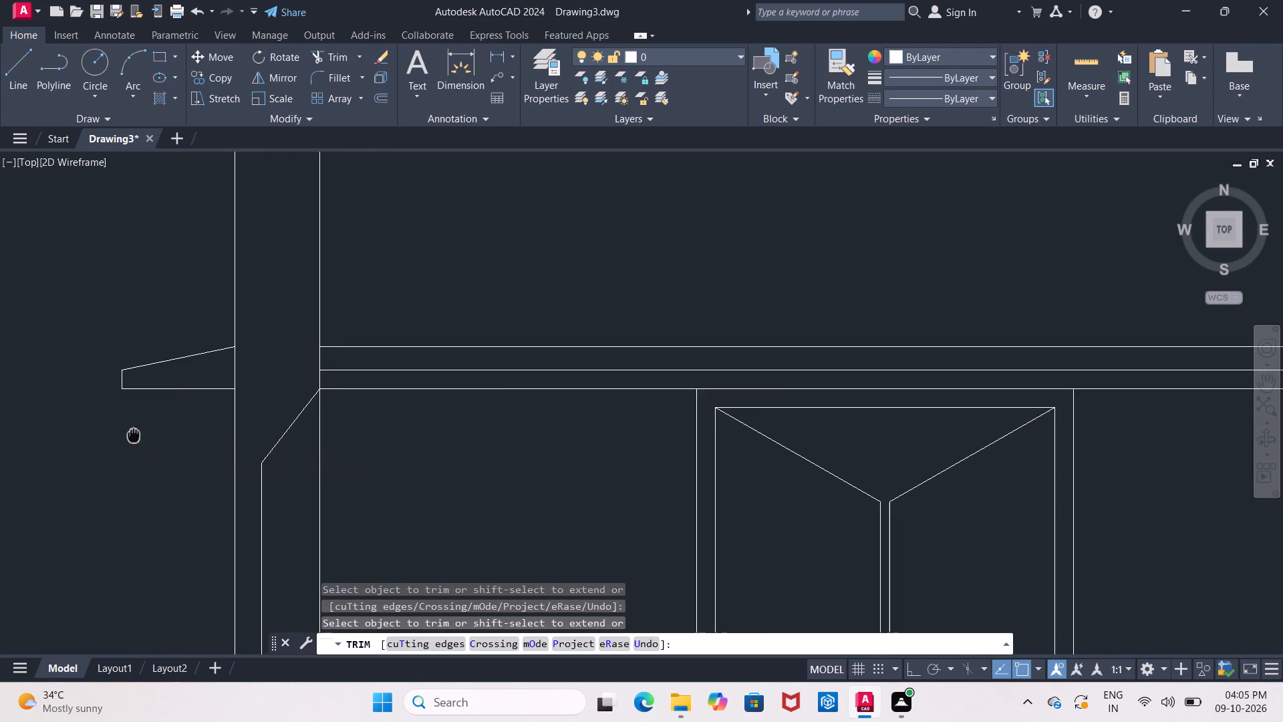
middle_drag(130, 434, 116, 436)
scroll(181, 425, down, 3)
scroll(299, 410, up, 2)
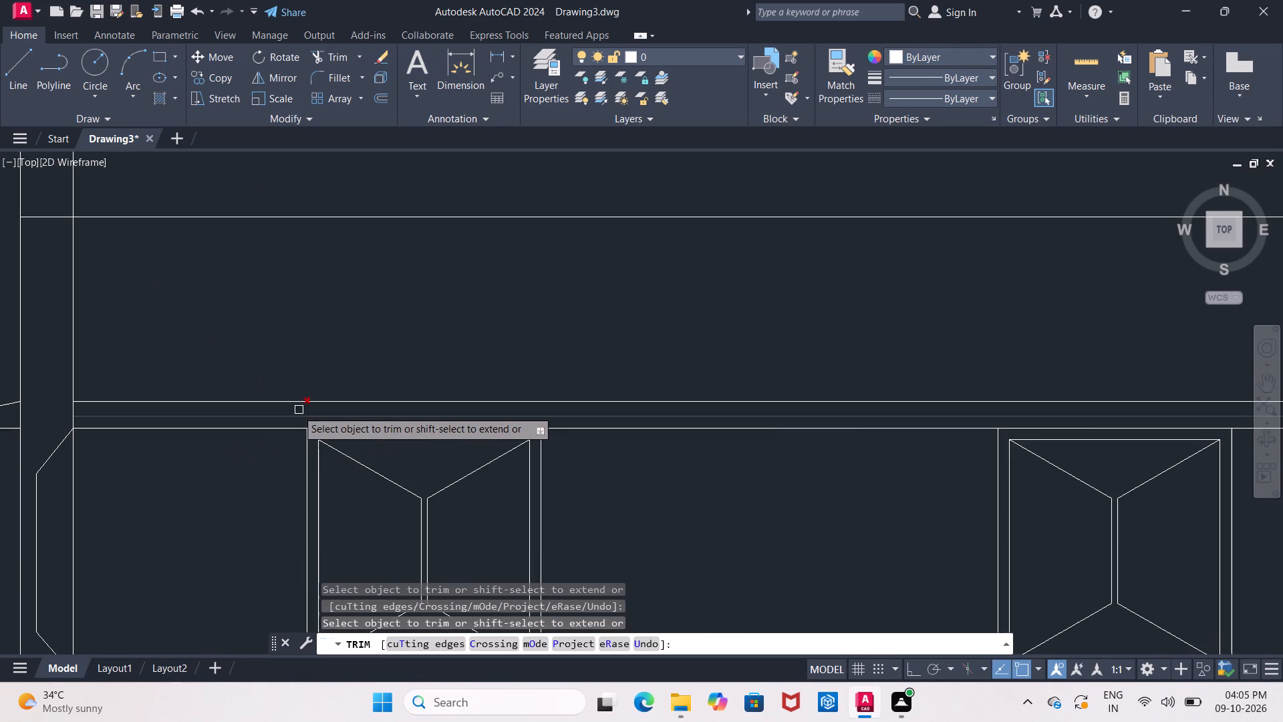
click(269, 417)
Examine the whole front elevation and the band's left end for leftover lines.
scroll(270, 416, down, 3)
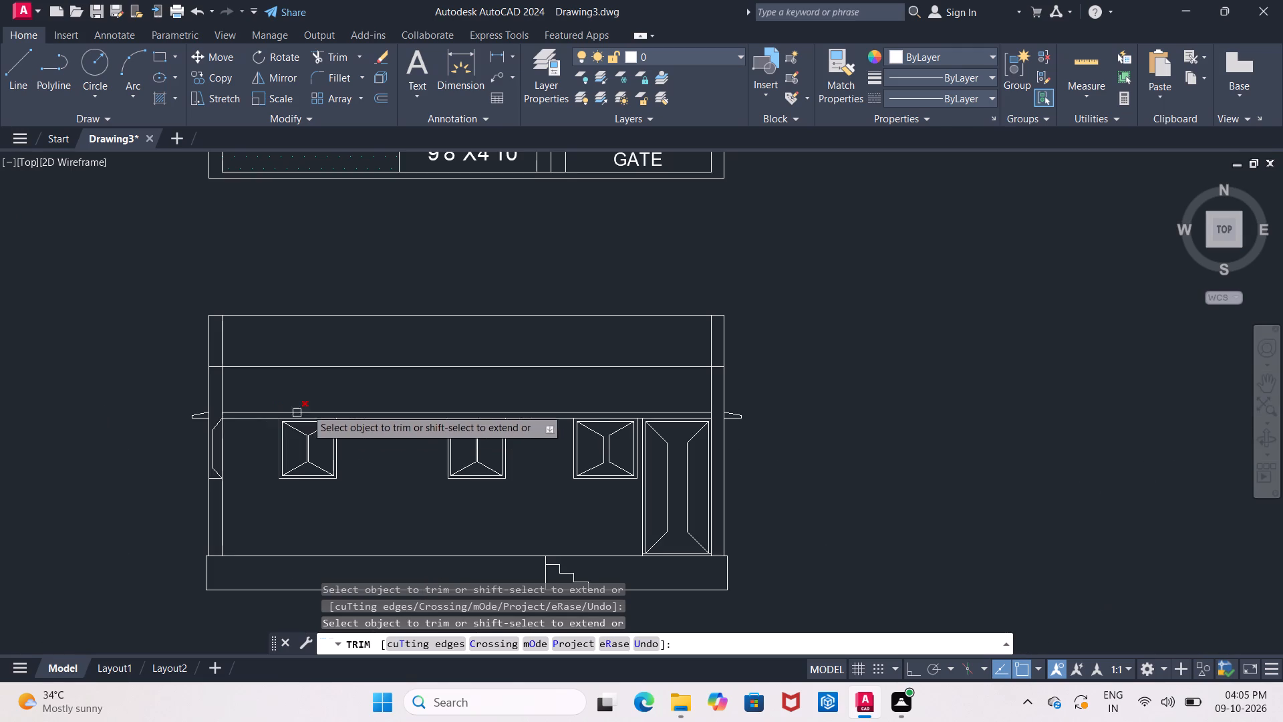
middle_drag(395, 384, 401, 387)
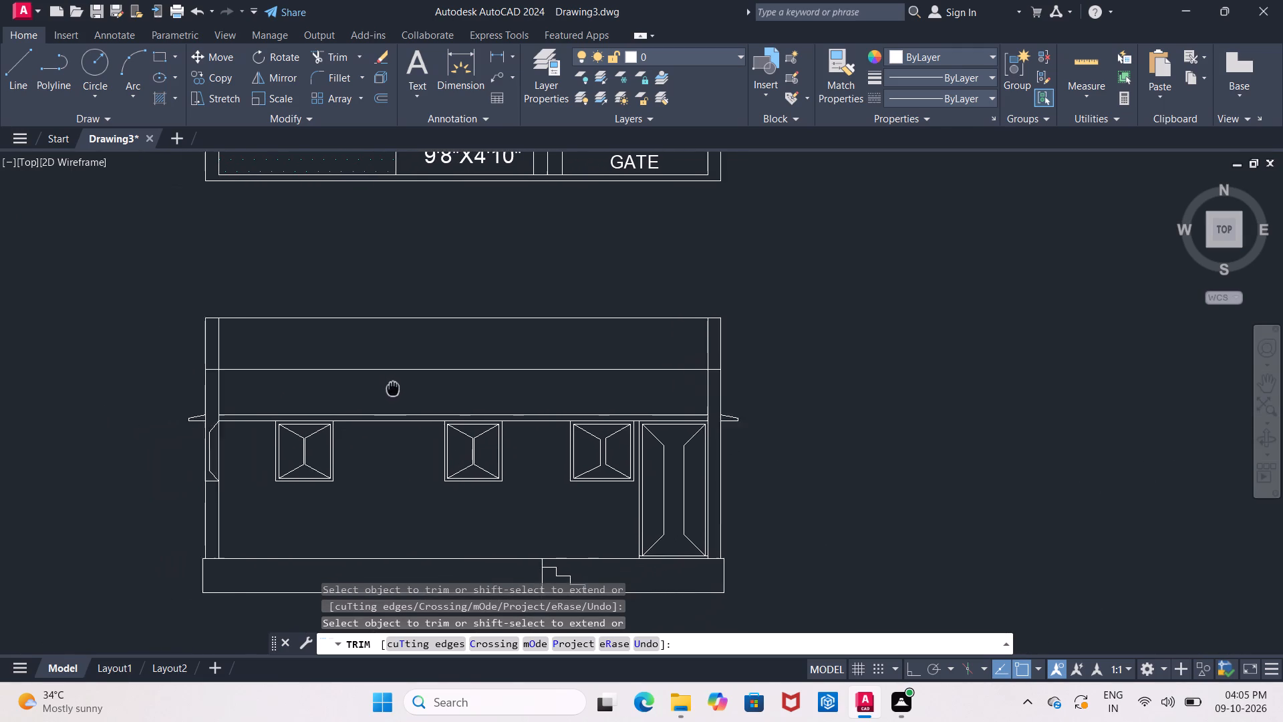
middle_drag(401, 387, 418, 387)
scroll(275, 361, up, 1)
middle_drag(274, 357, 378, 390)
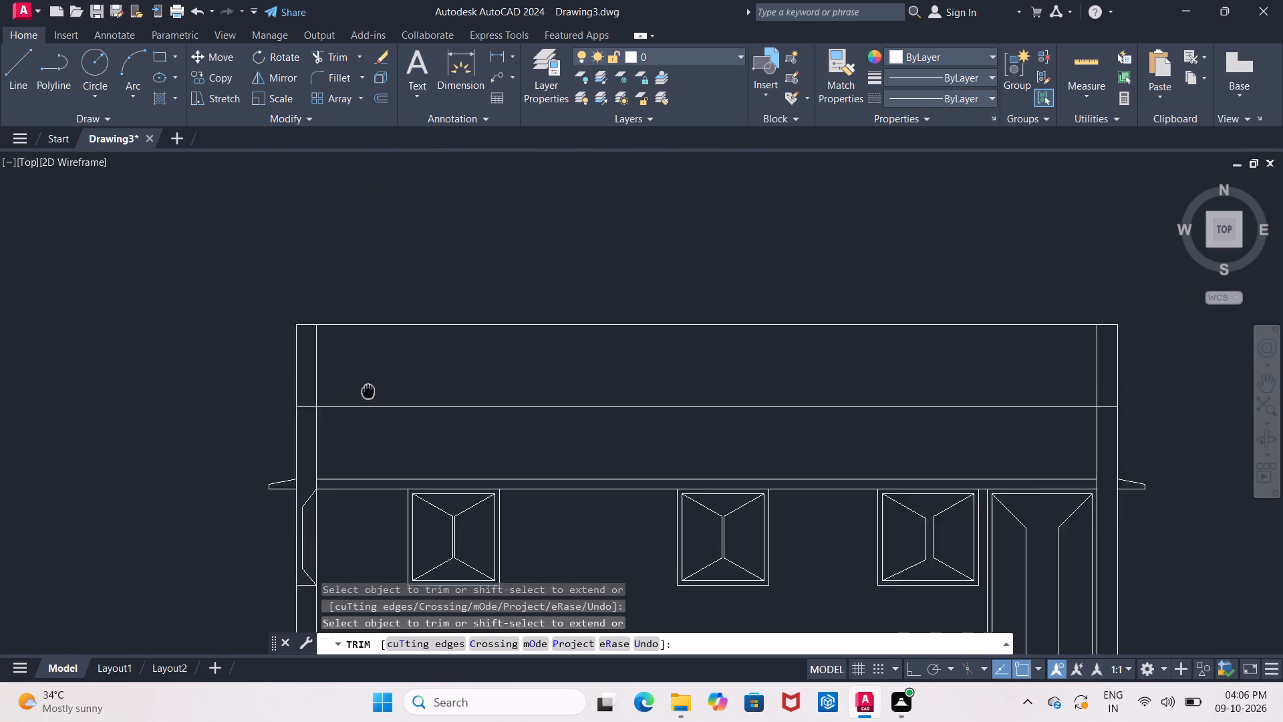
middle_drag(378, 390, 401, 390)
middle_drag(393, 382, 433, 392)
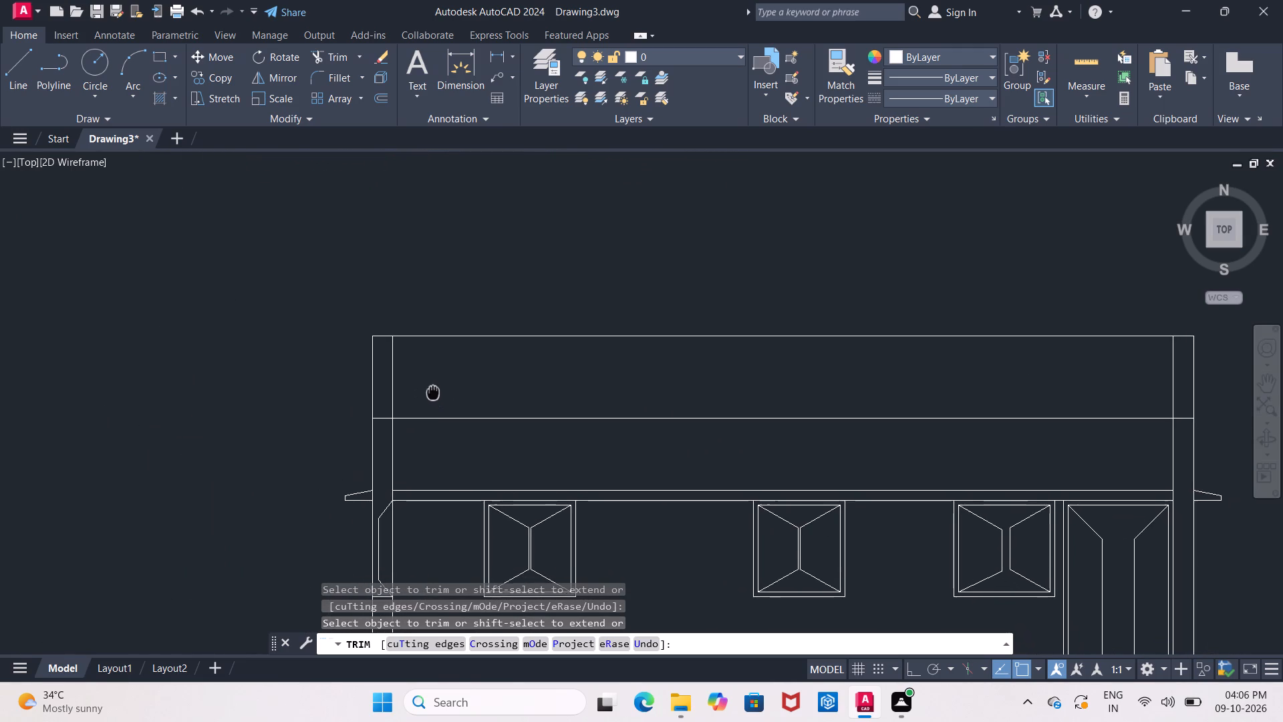
middle_drag(433, 392, 389, 348)
scroll(389, 348, down, 1)
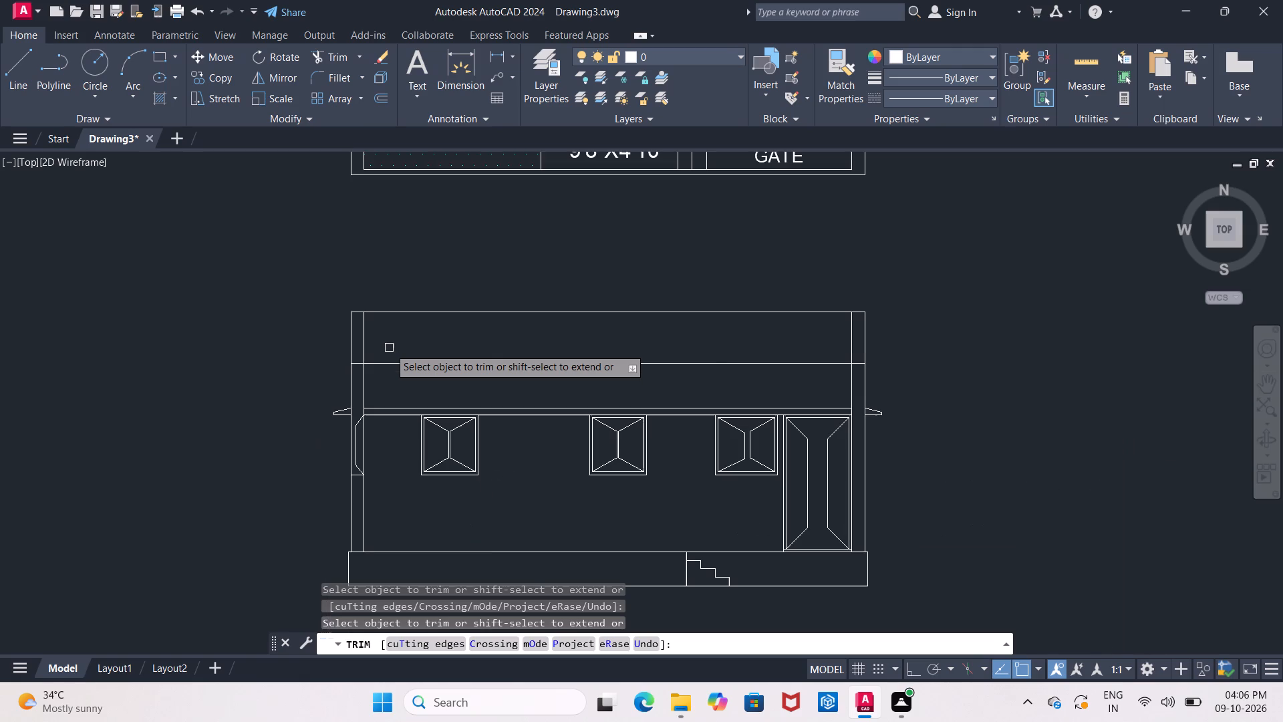
scroll(389, 348, up, 2)
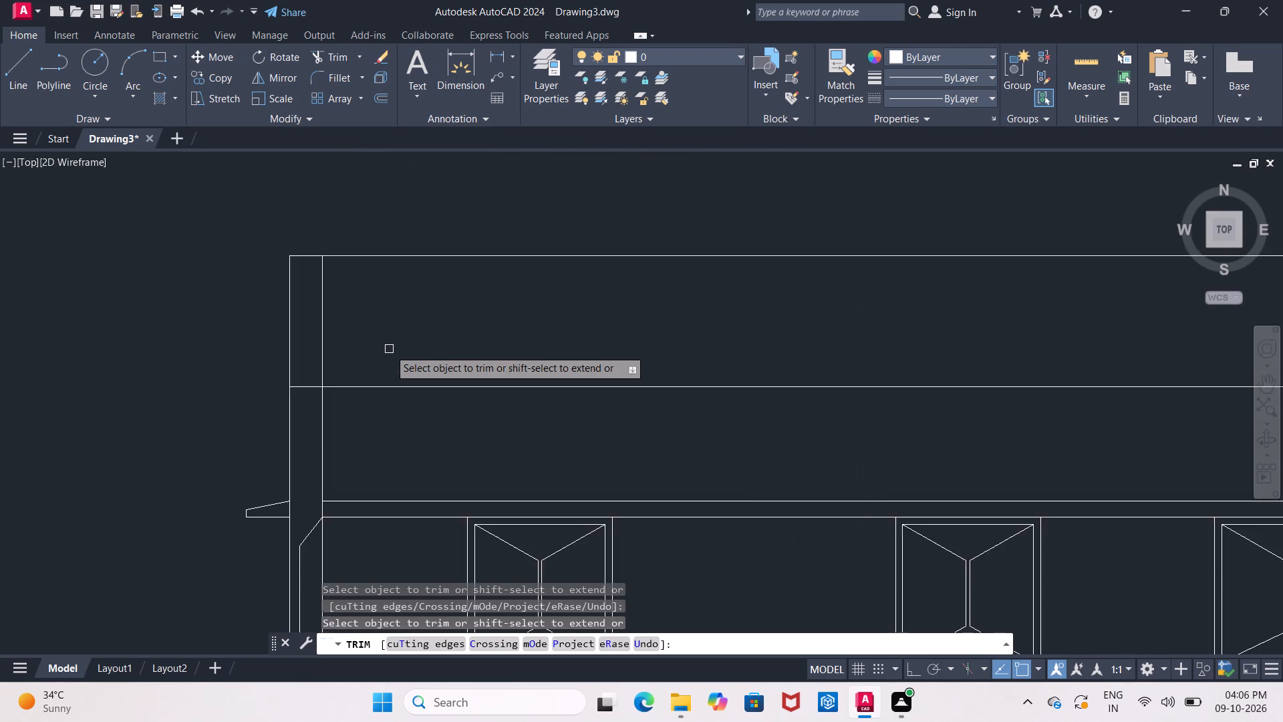
scroll(389, 349, down, 3)
scroll(434, 353, up, 1)
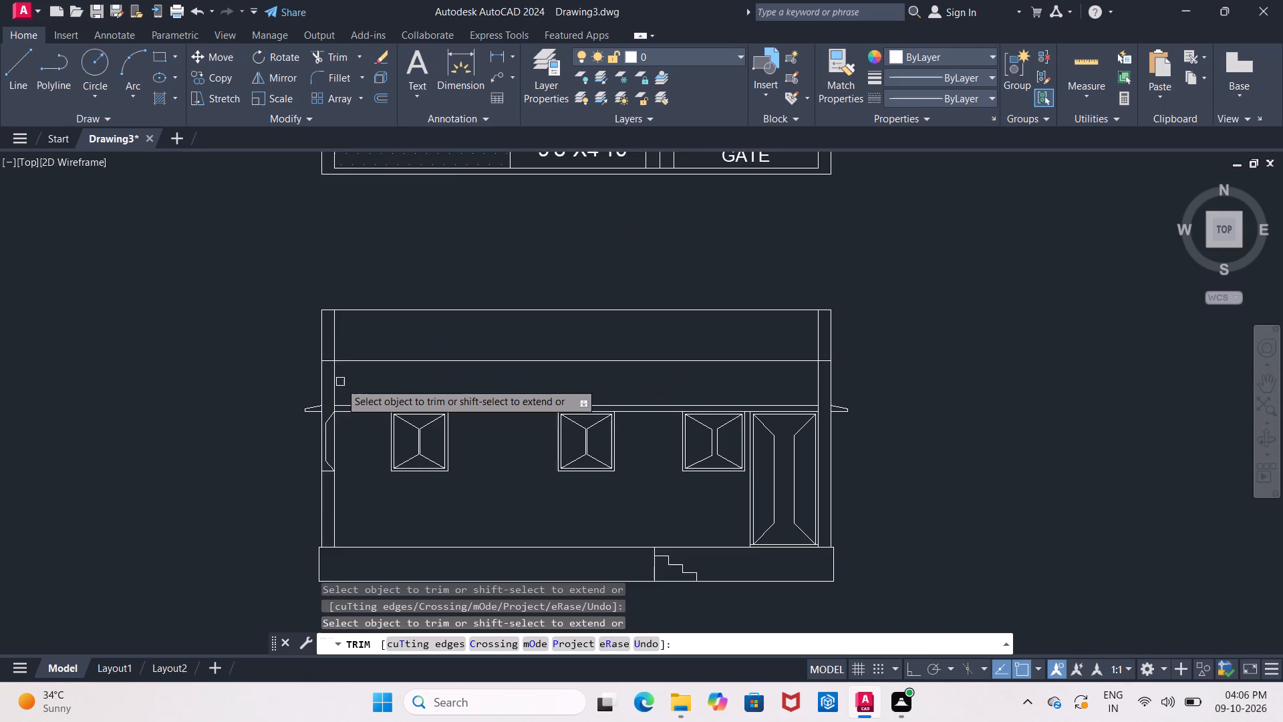
scroll(340, 382, up, 3)
middle_drag(344, 407, 488, 337)
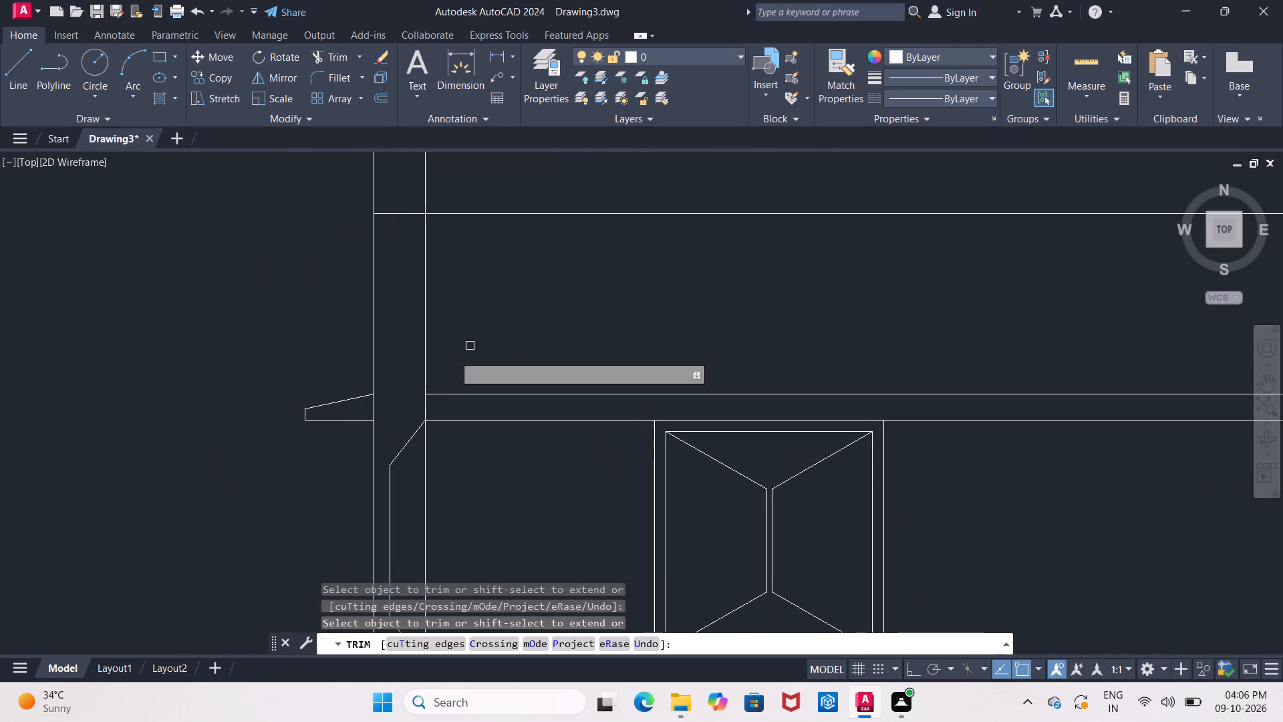
scroll(436, 376, up, 1)
middle_drag(452, 370, 482, 317)
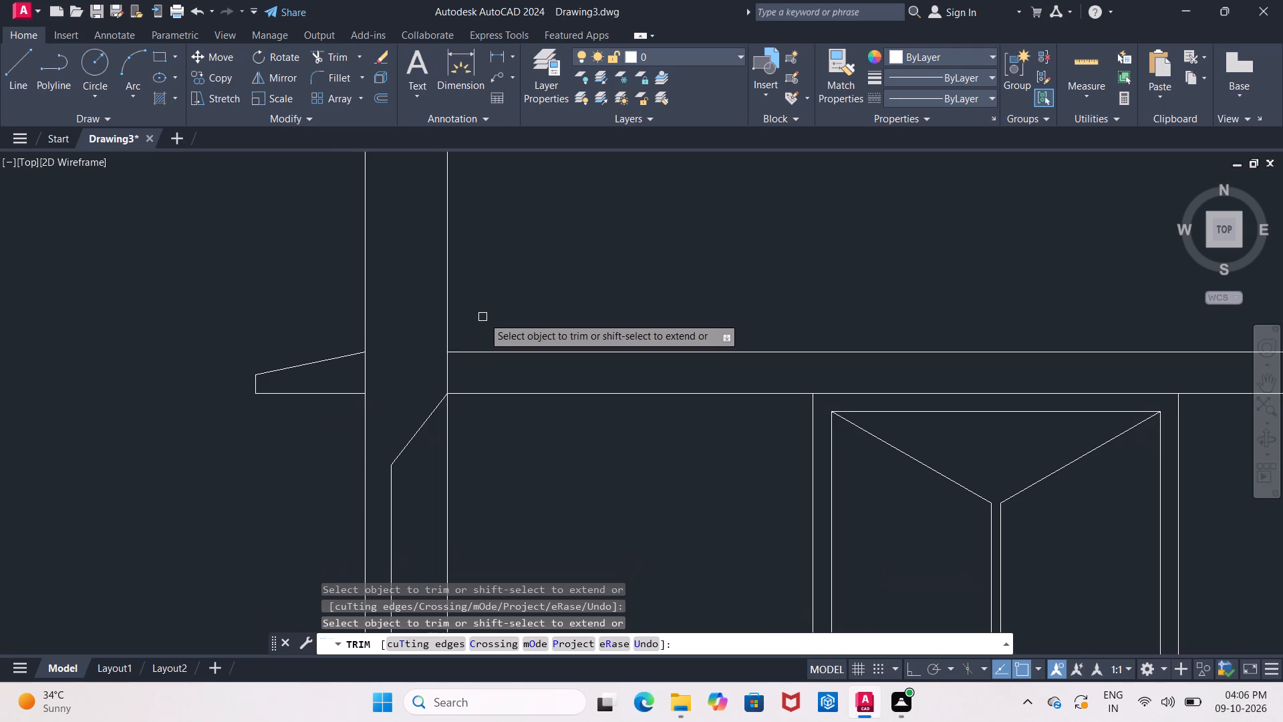
scroll(486, 320, down, 1)
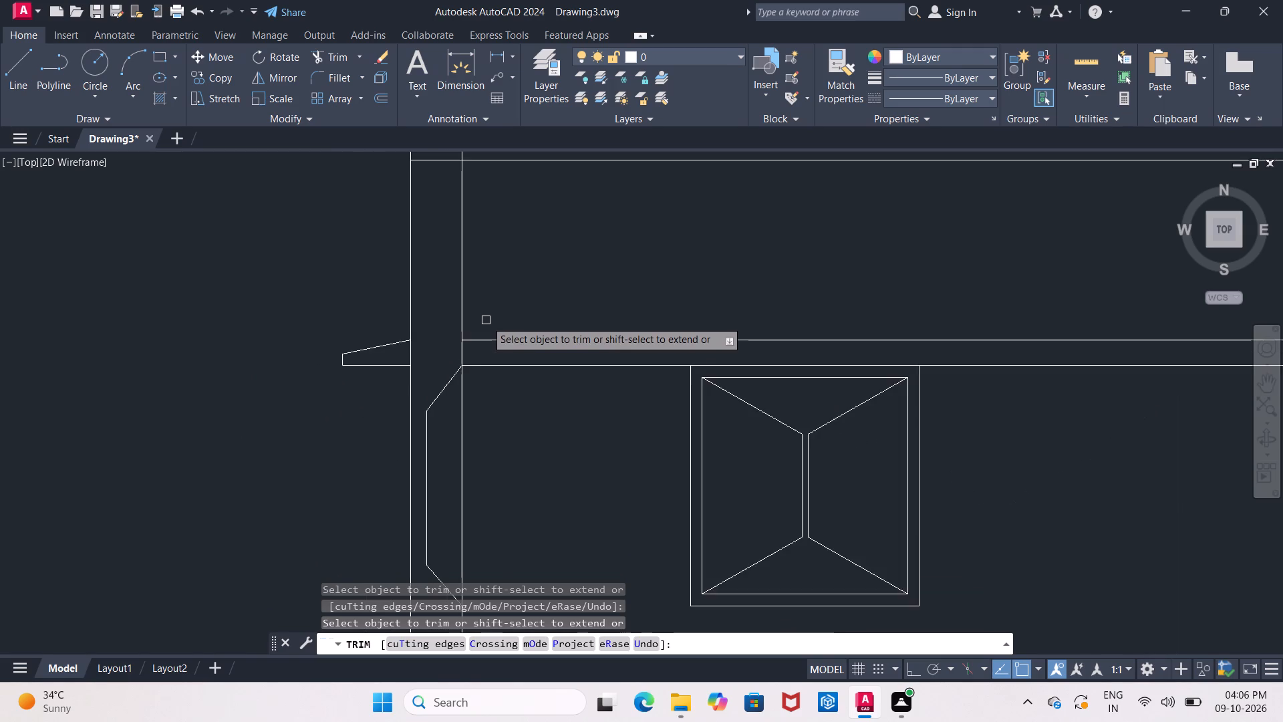
scroll(486, 320, down, 1)
middle_drag(515, 306, 489, 288)
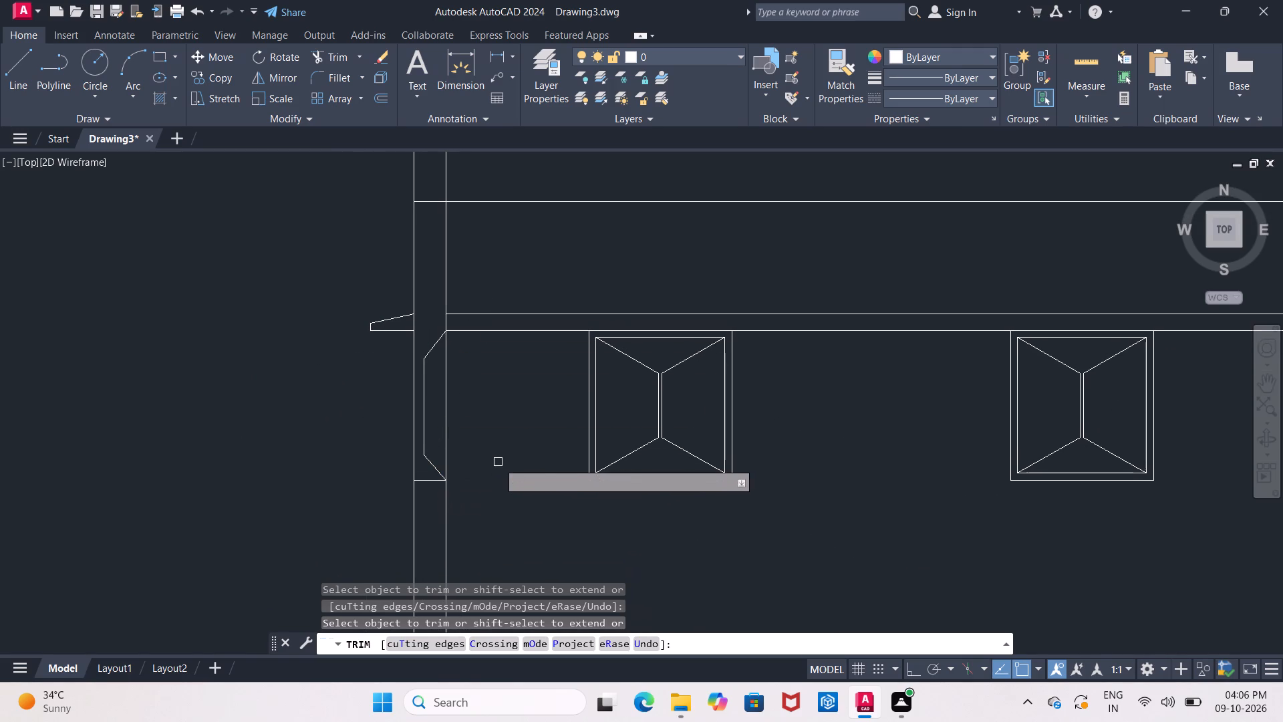
scroll(493, 461, up, 1)
middle_drag(493, 459, 494, 493)
key(Escape)
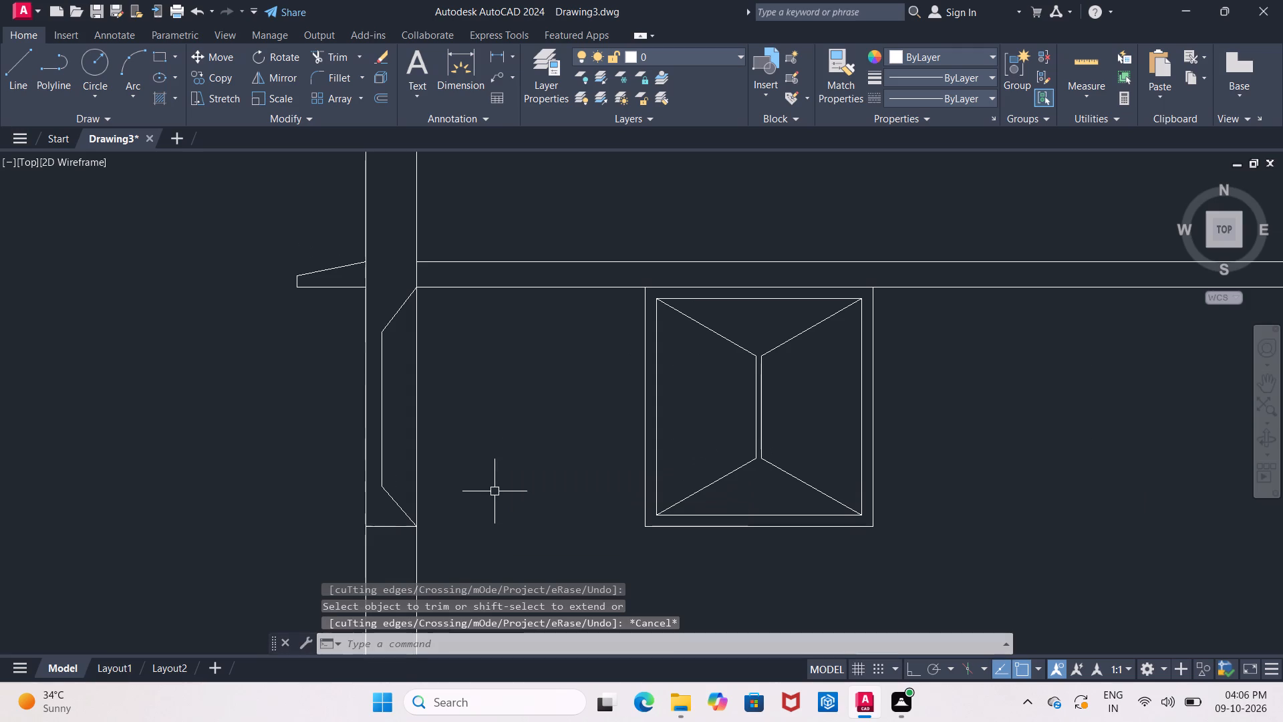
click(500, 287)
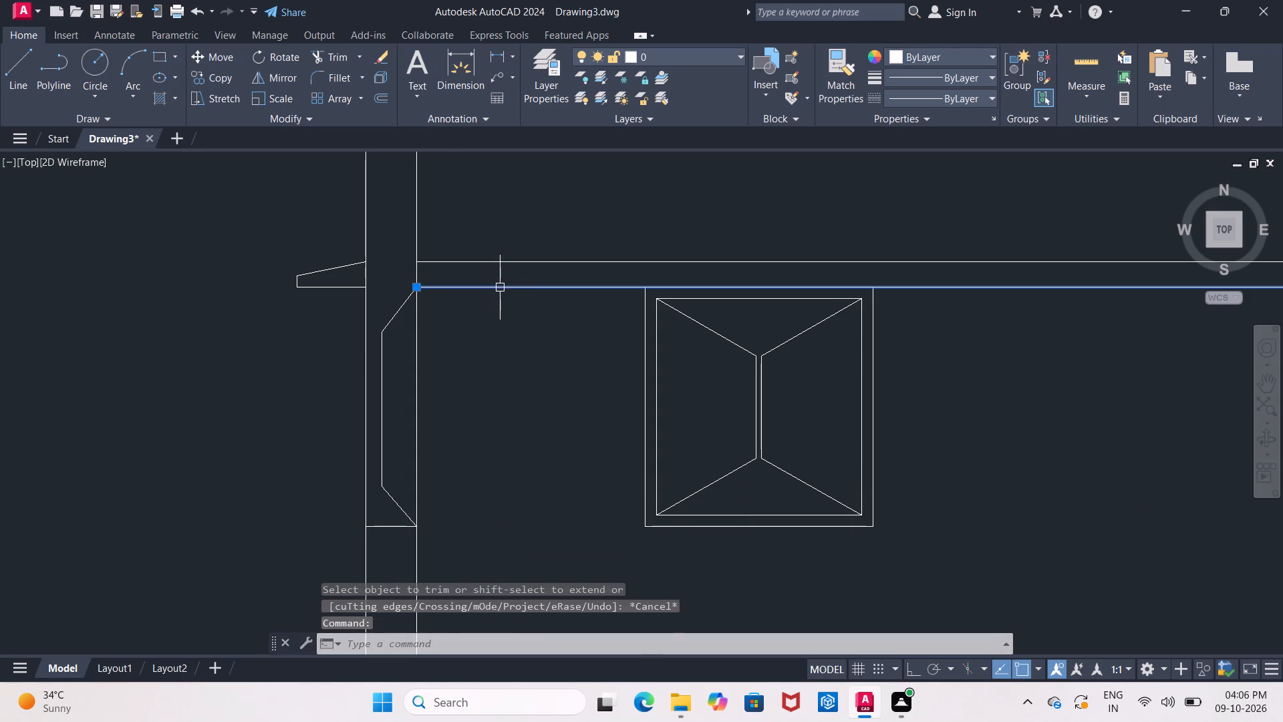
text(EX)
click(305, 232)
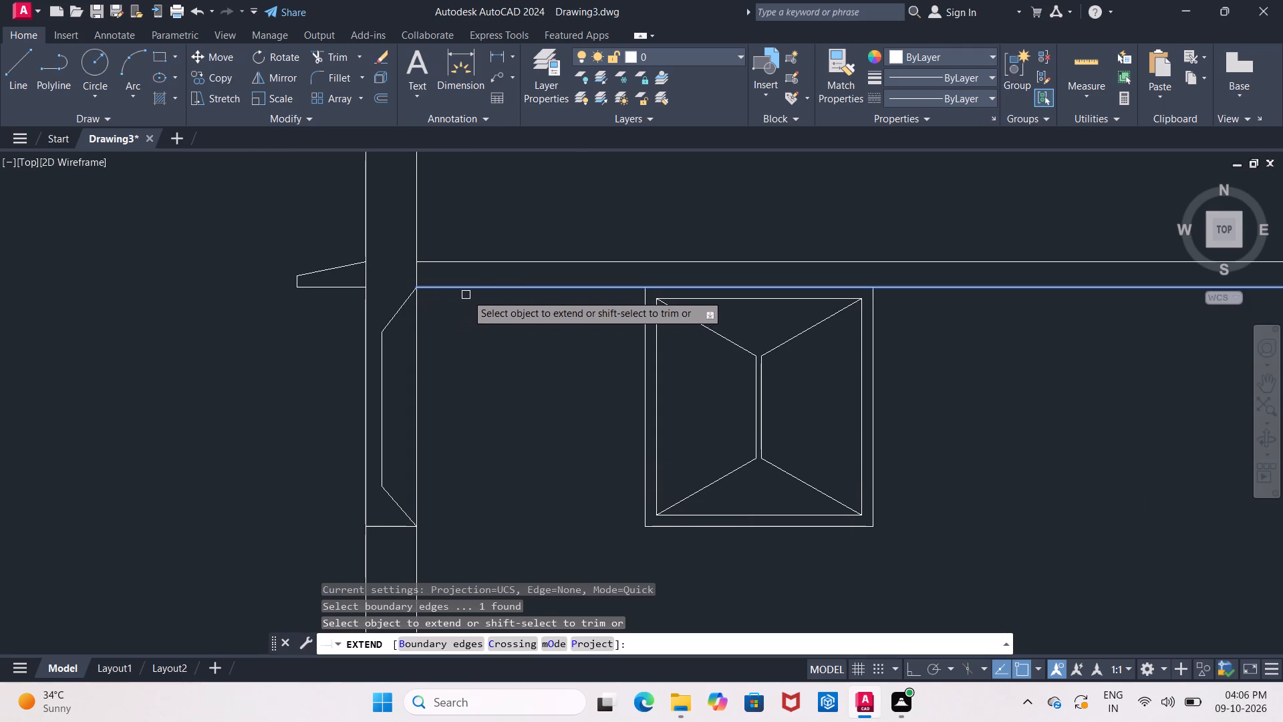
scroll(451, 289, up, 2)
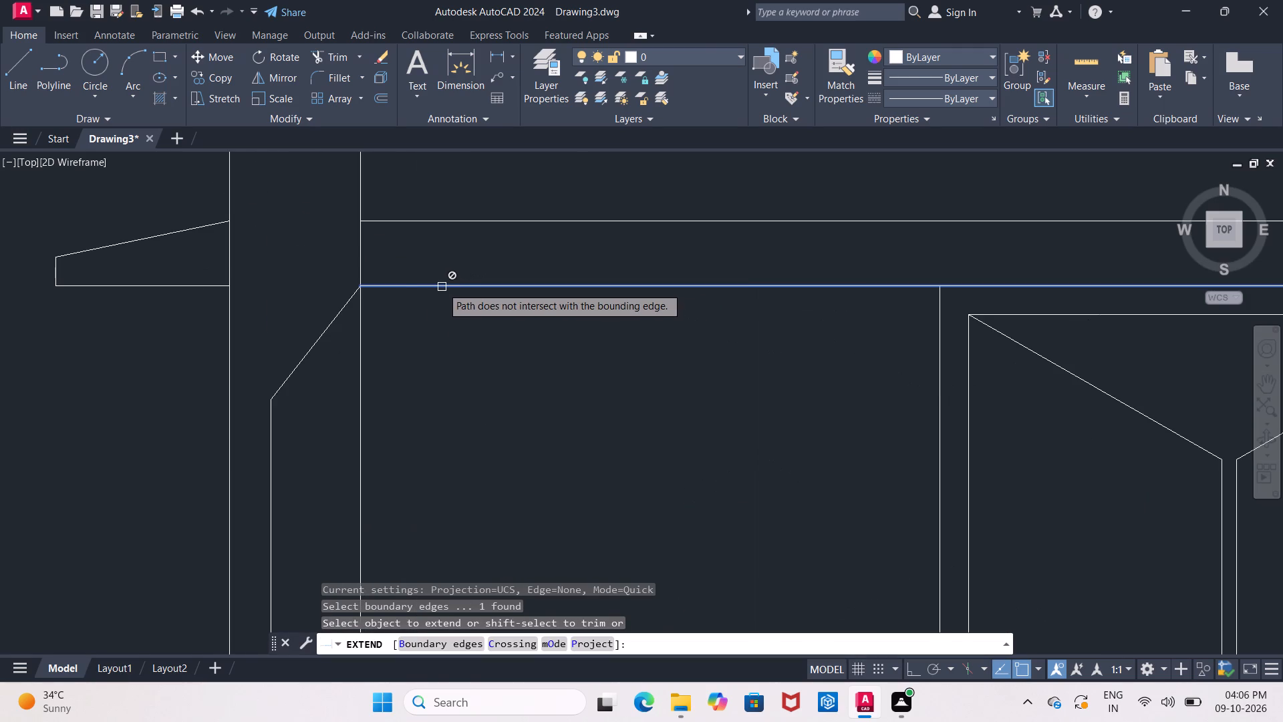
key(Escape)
Stretch the left end of the band's bottom line to the outer vertical line of the left wall.
click(444, 282)
click(357, 285)
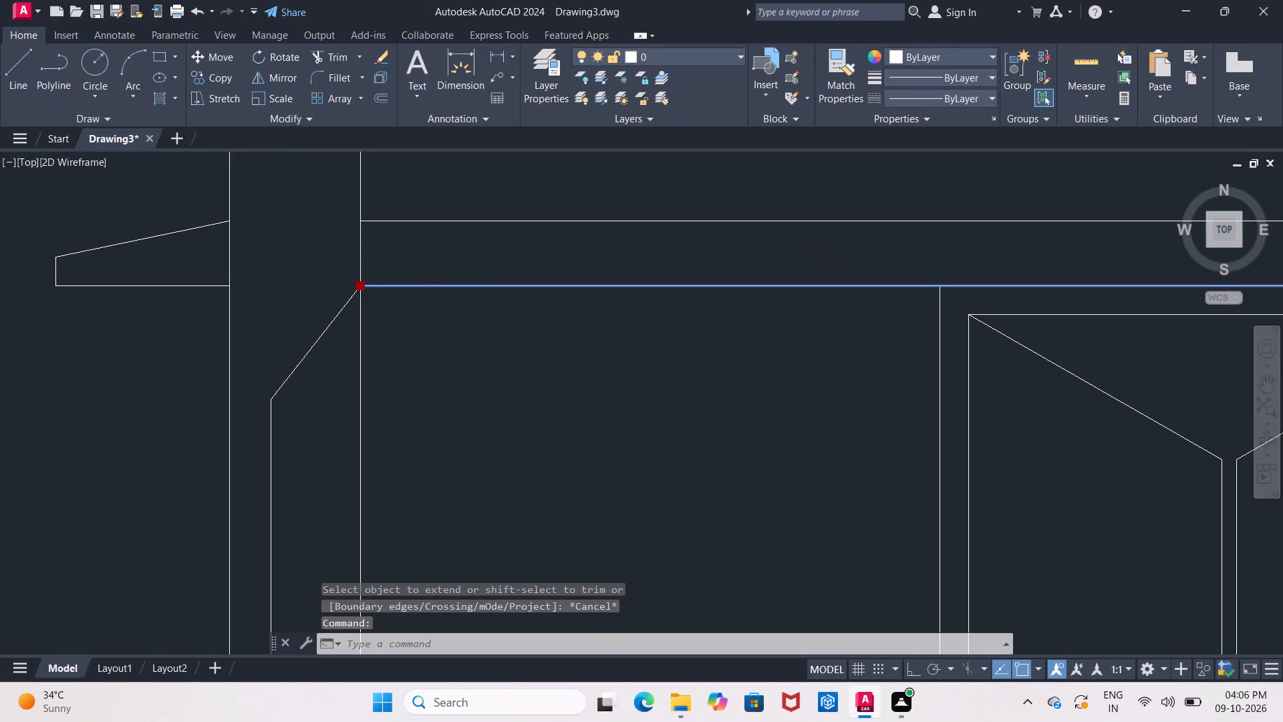
click(221, 283)
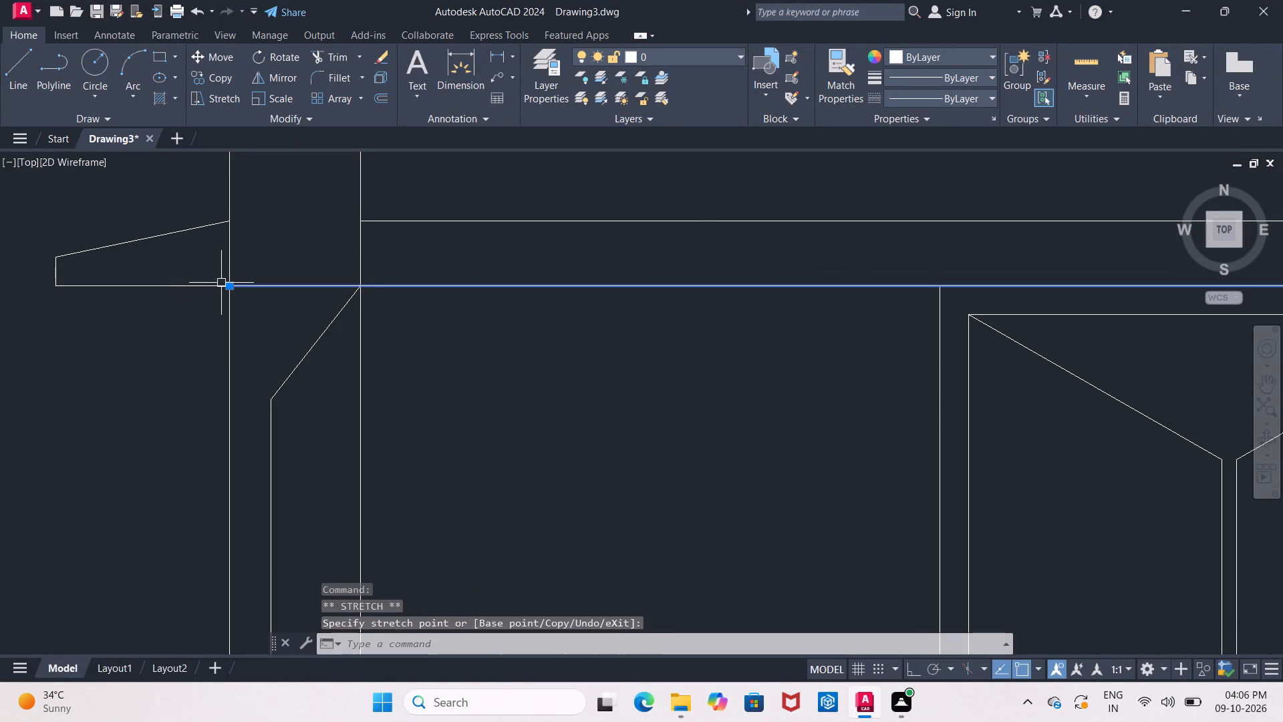
key(Escape)
Save the drawing with the extended band line.
scroll(440, 368, down, 2)
scroll(496, 402, down, 1)
middle_drag(545, 323, 470, 390)
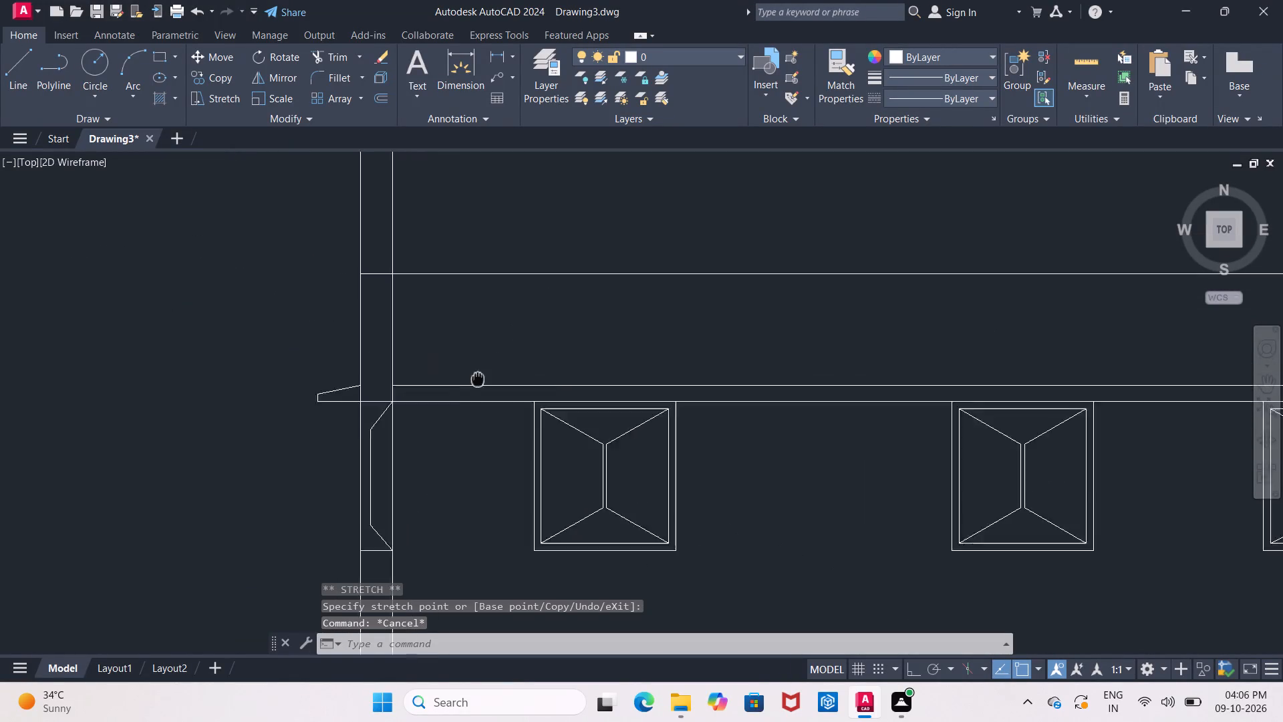
middle_drag(470, 390, 460, 405)
key(ctrl+s)
Examine the whole front elevation, including the band, windows, door and stepped base.
scroll(501, 384, down, 3)
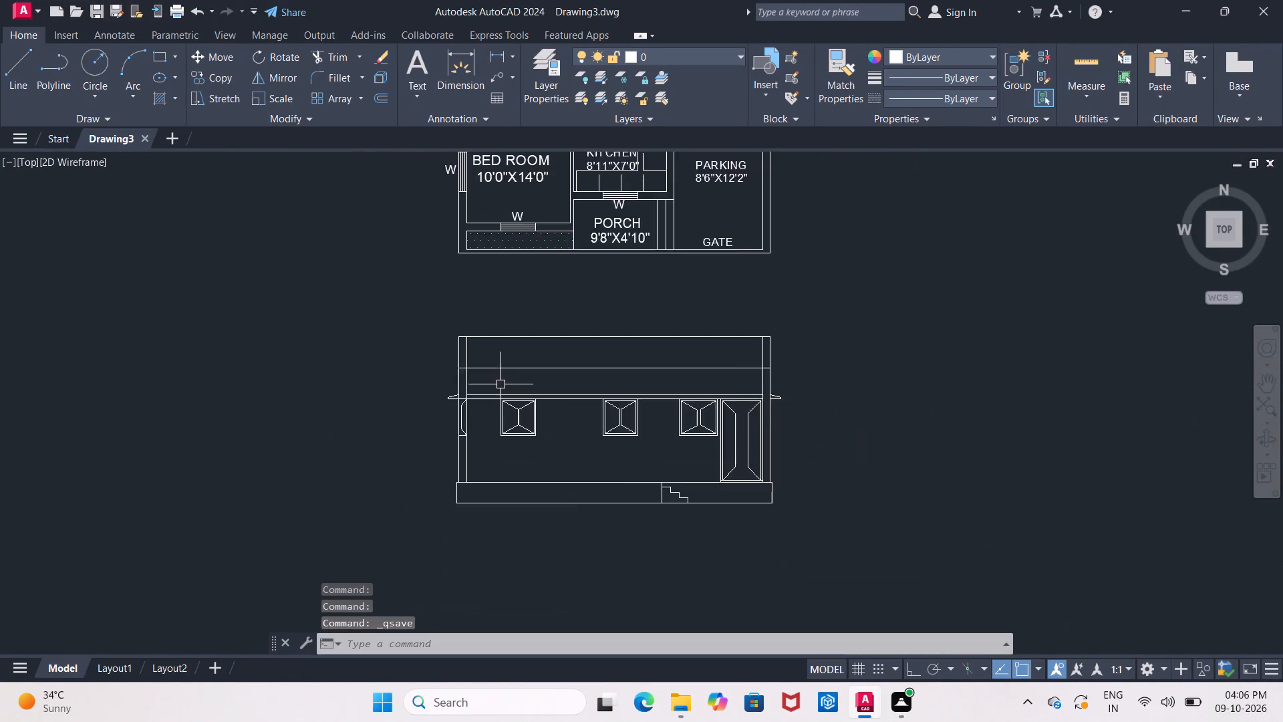
scroll(501, 384, down, 1)
scroll(534, 409, up, 3)
middle_drag(535, 405, 514, 431)
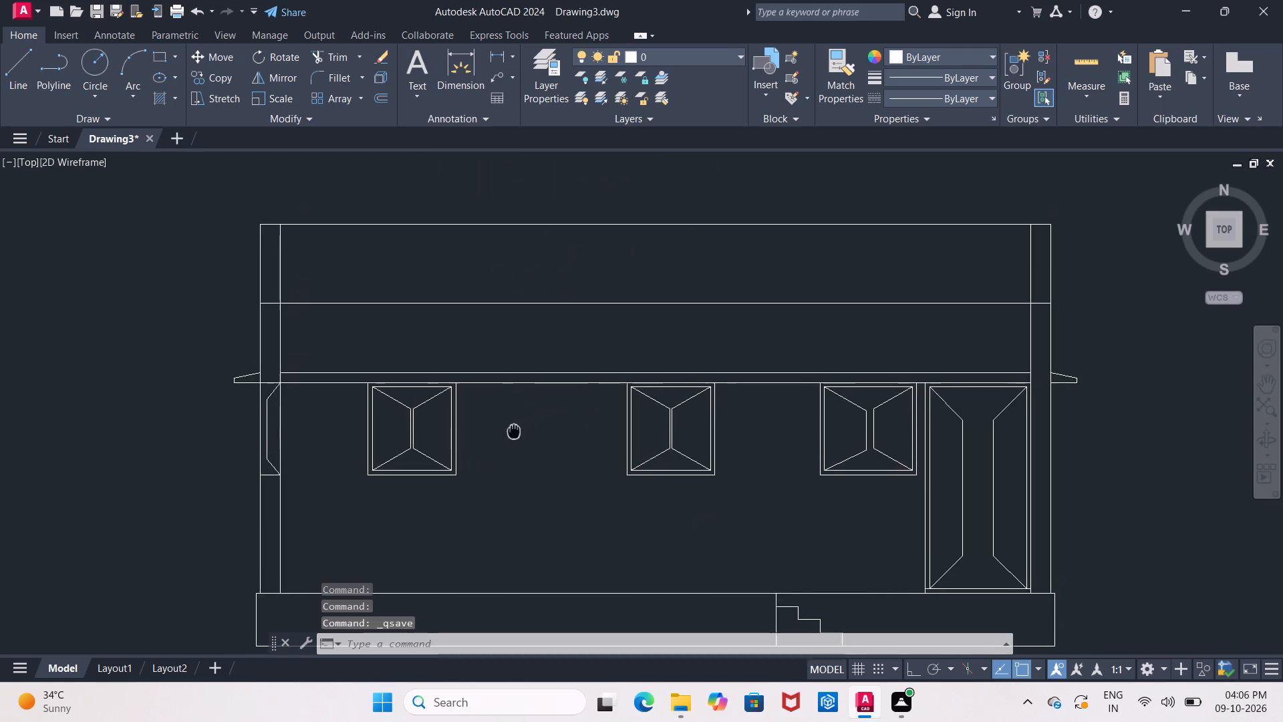
middle_drag(514, 431, 487, 423)
middle_drag(487, 425, 450, 426)
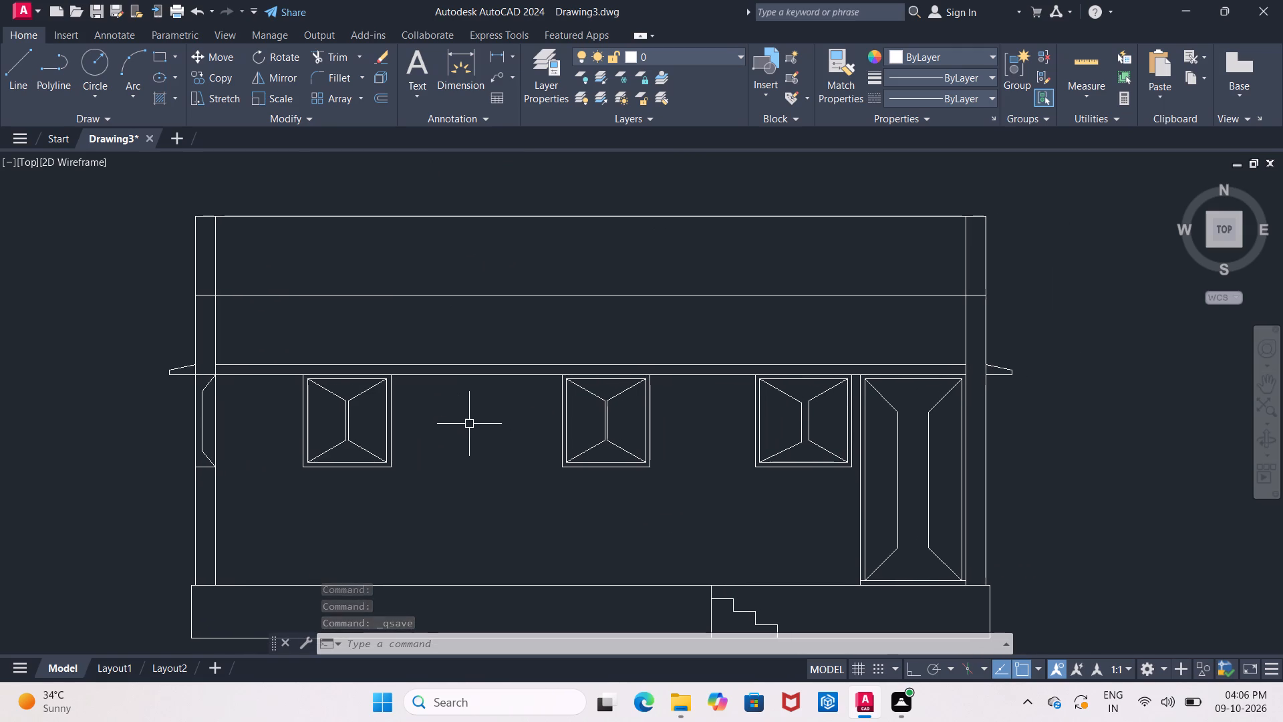
scroll(472, 423, down, 1)
middle_drag(472, 423, 491, 392)
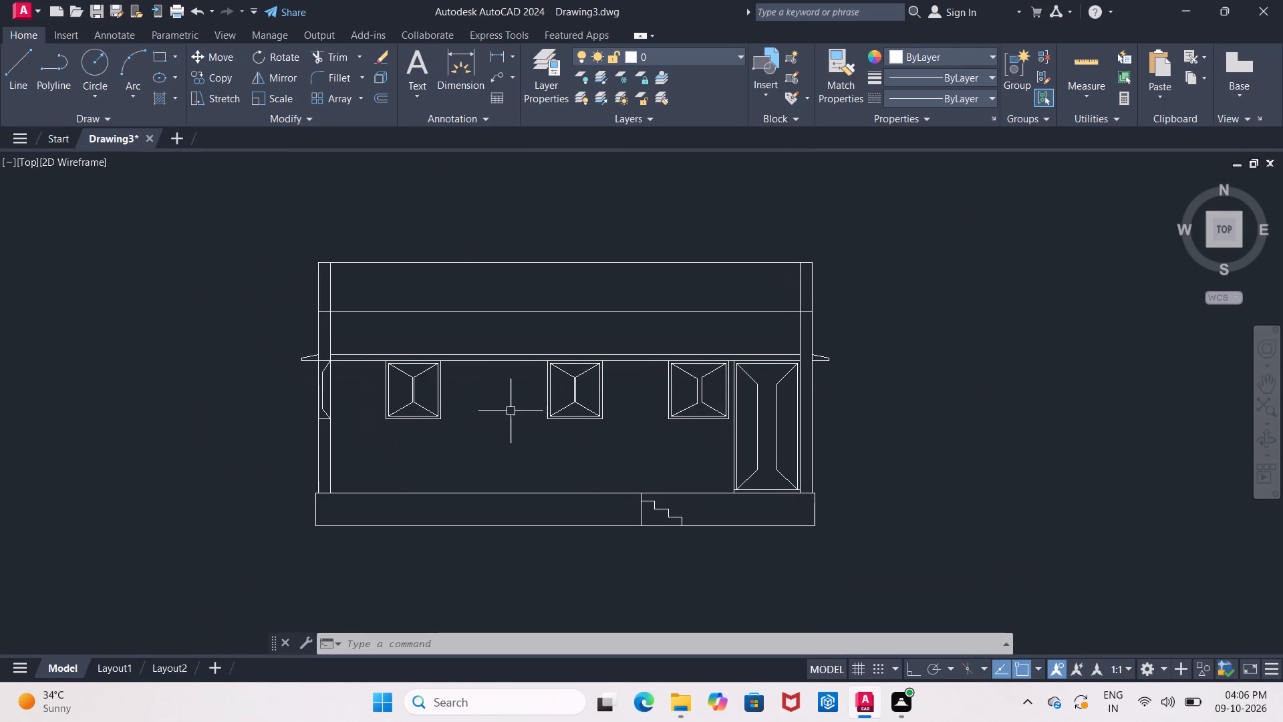
Save the drawing again and close the application.
key(ctrl+s)
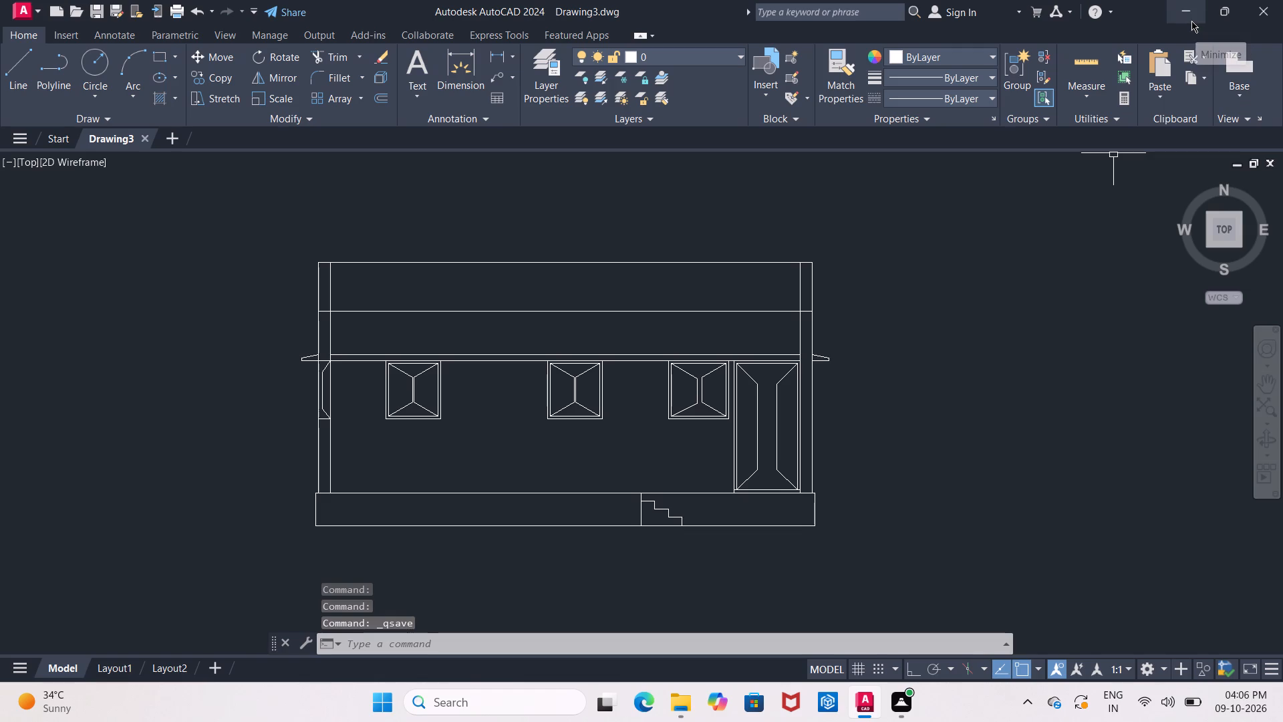
click(1252, 9)
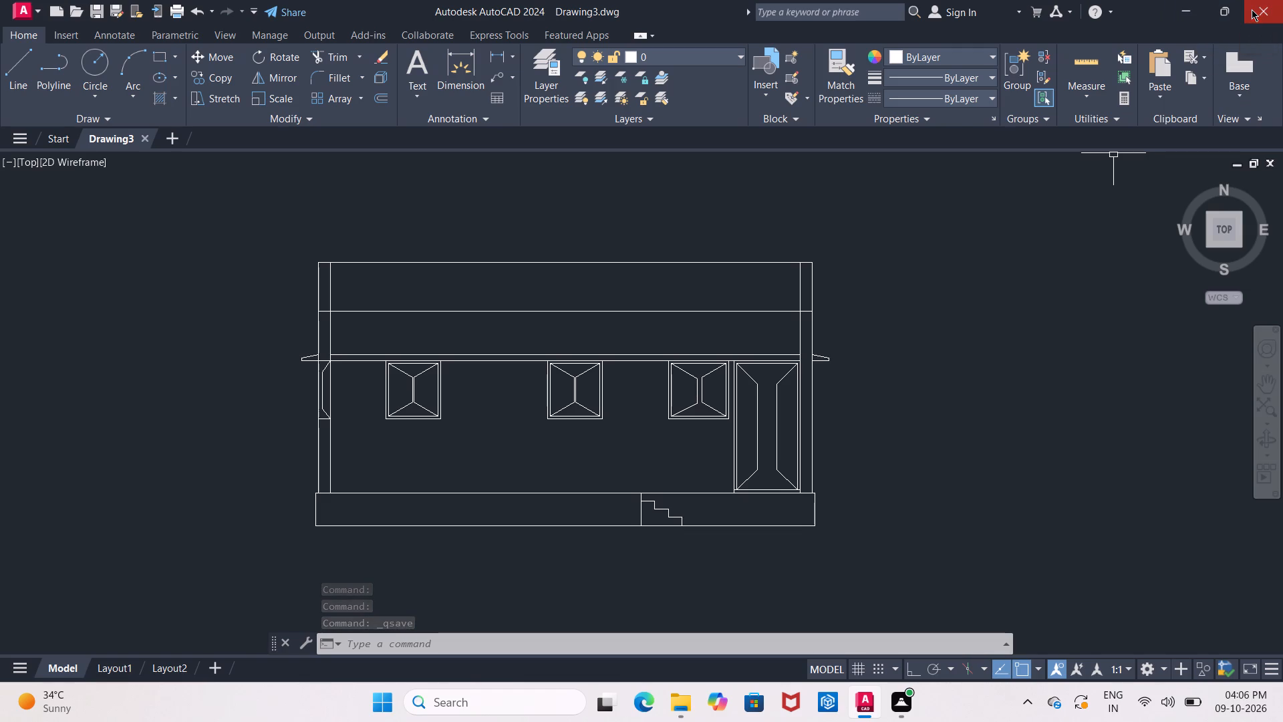
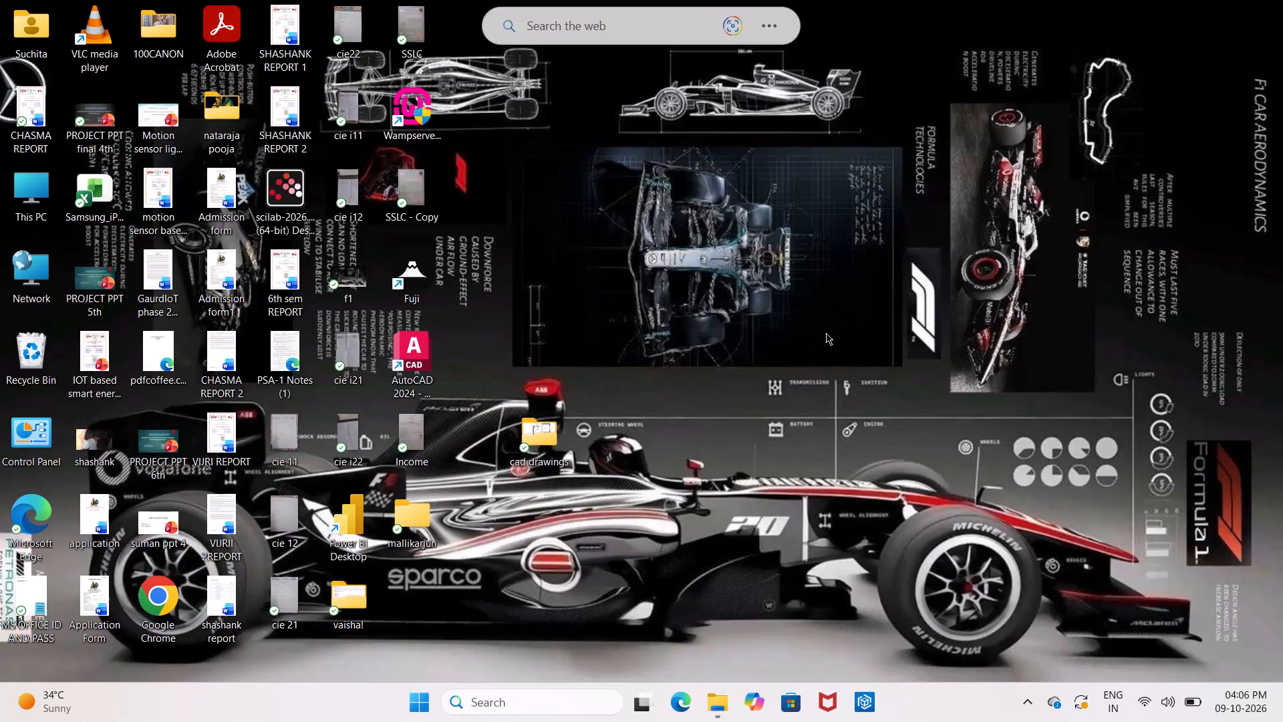
Refresh the desktop.
right_click(826, 332)
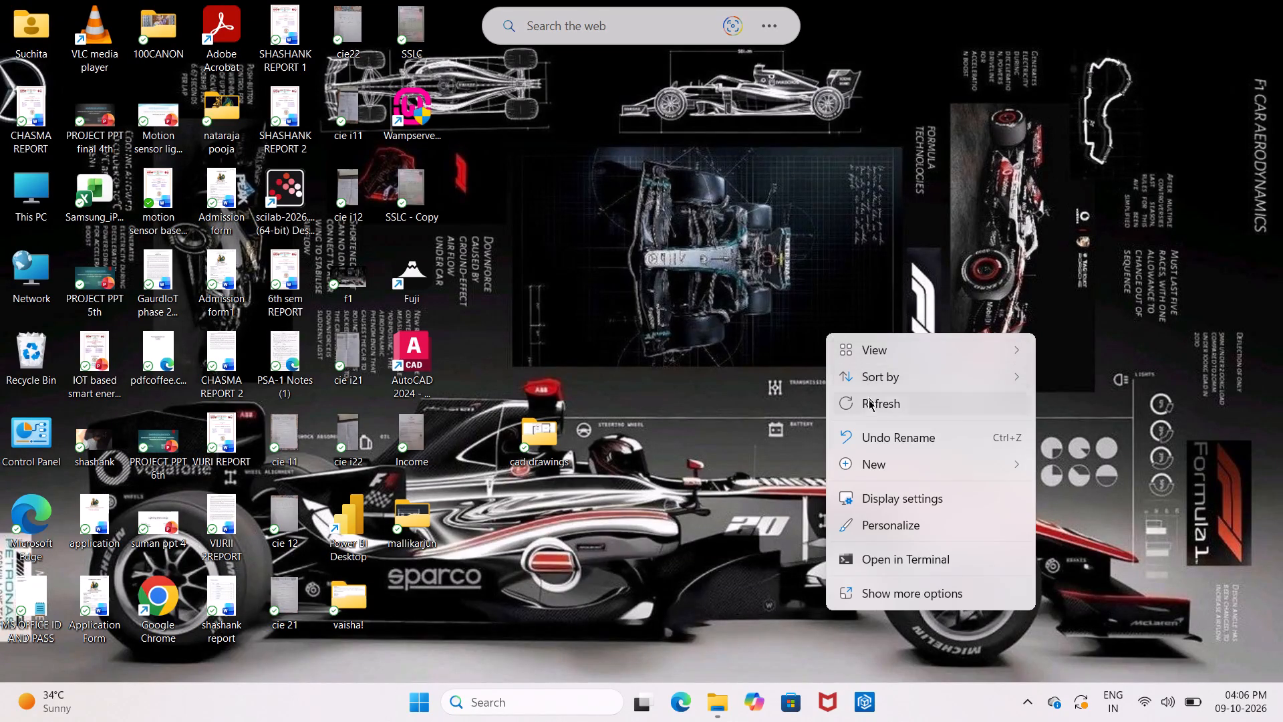
click(869, 404)
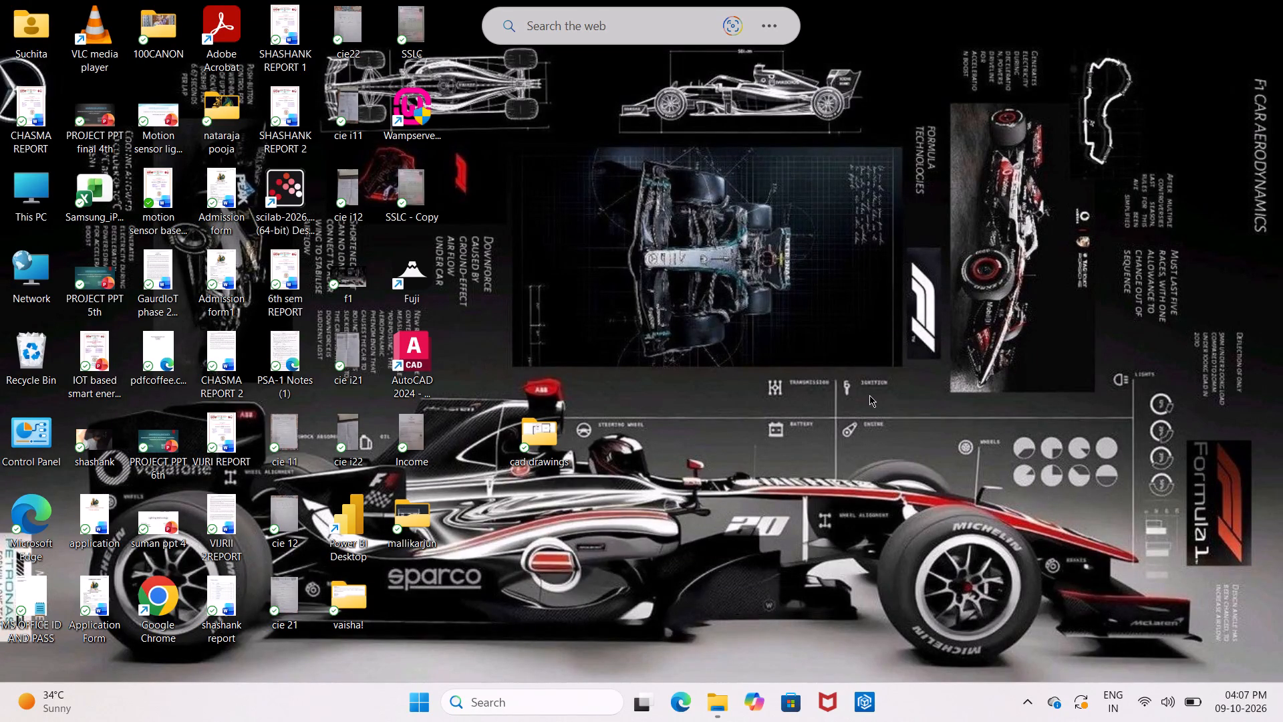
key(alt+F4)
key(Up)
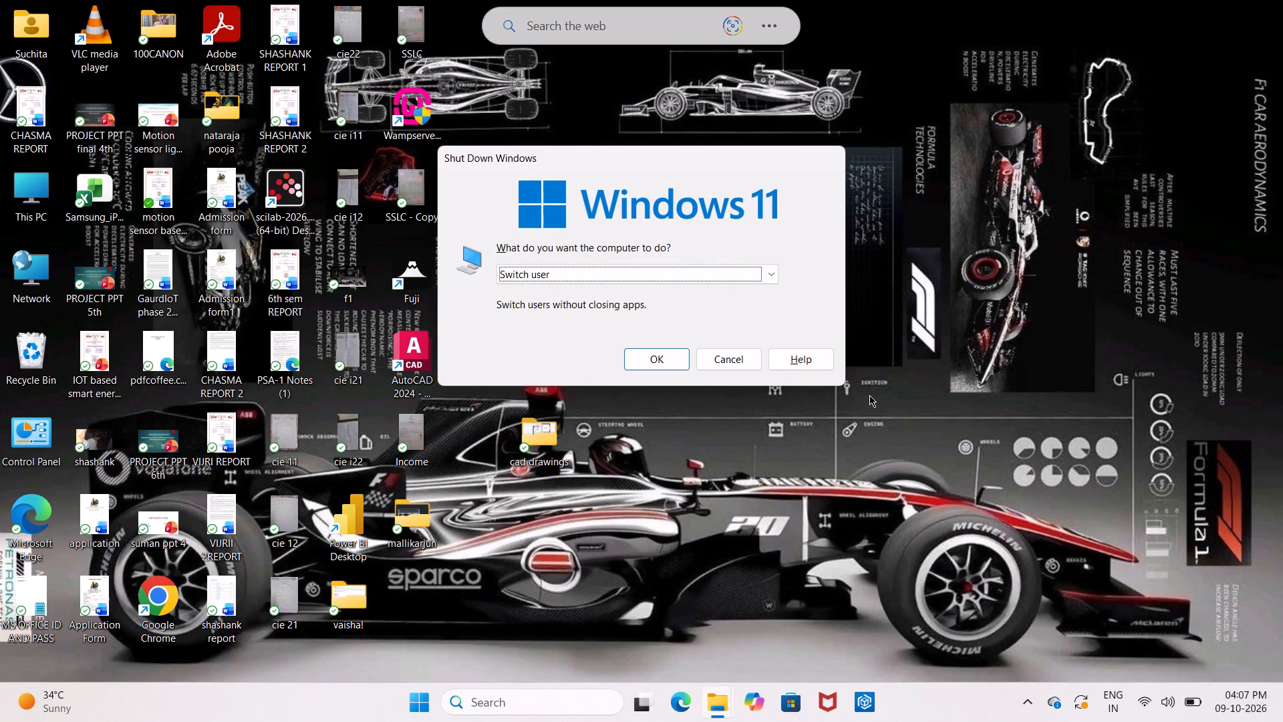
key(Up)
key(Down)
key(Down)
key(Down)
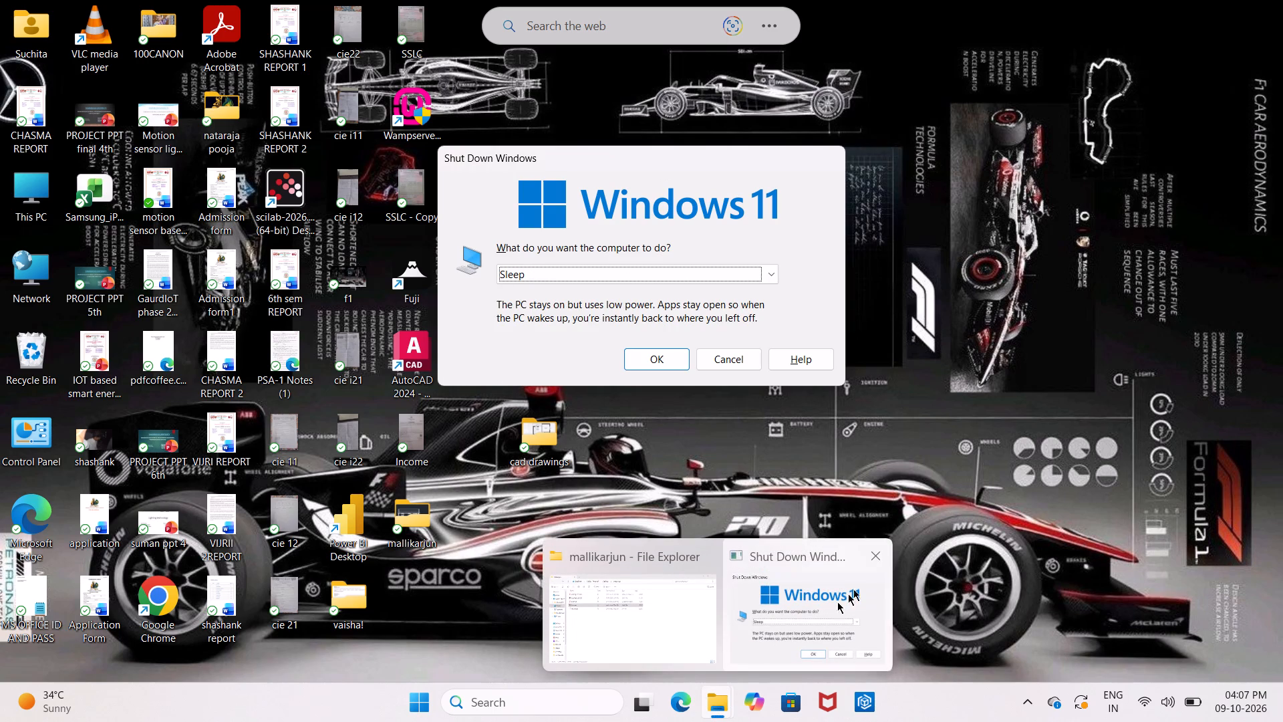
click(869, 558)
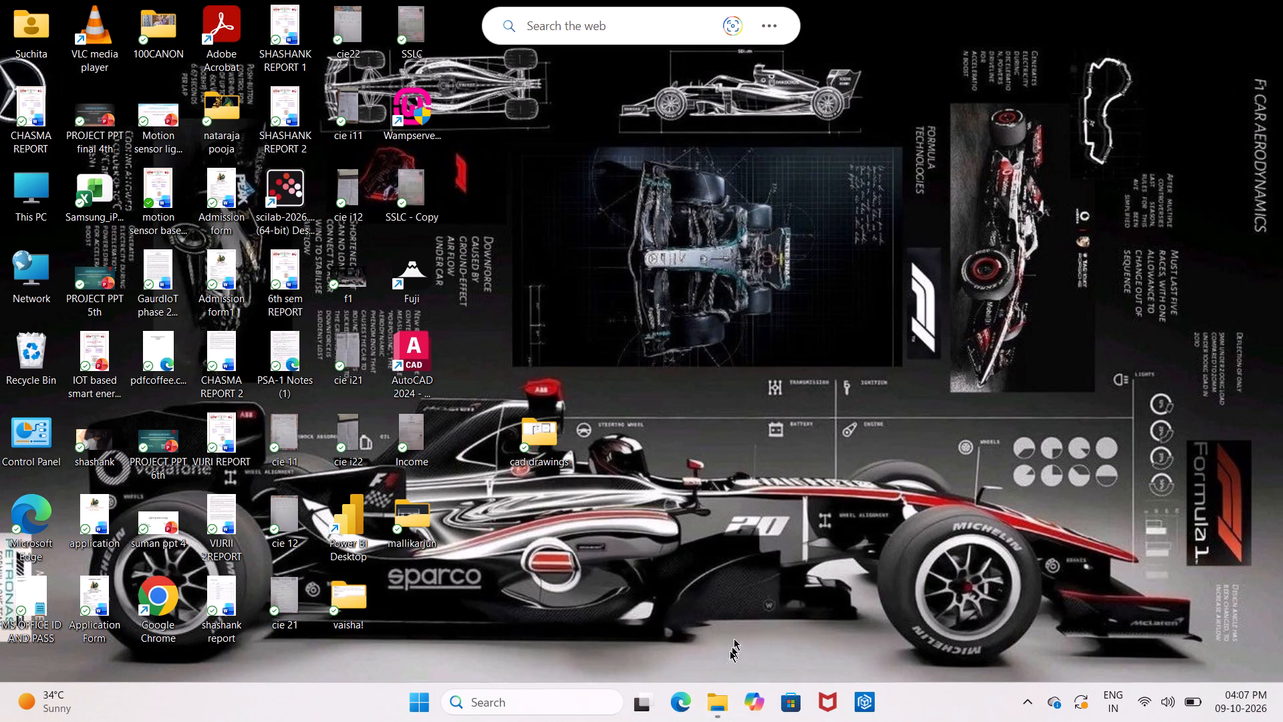
Close the open File Explorer window of the mallikarjun folder.
click(792, 562)
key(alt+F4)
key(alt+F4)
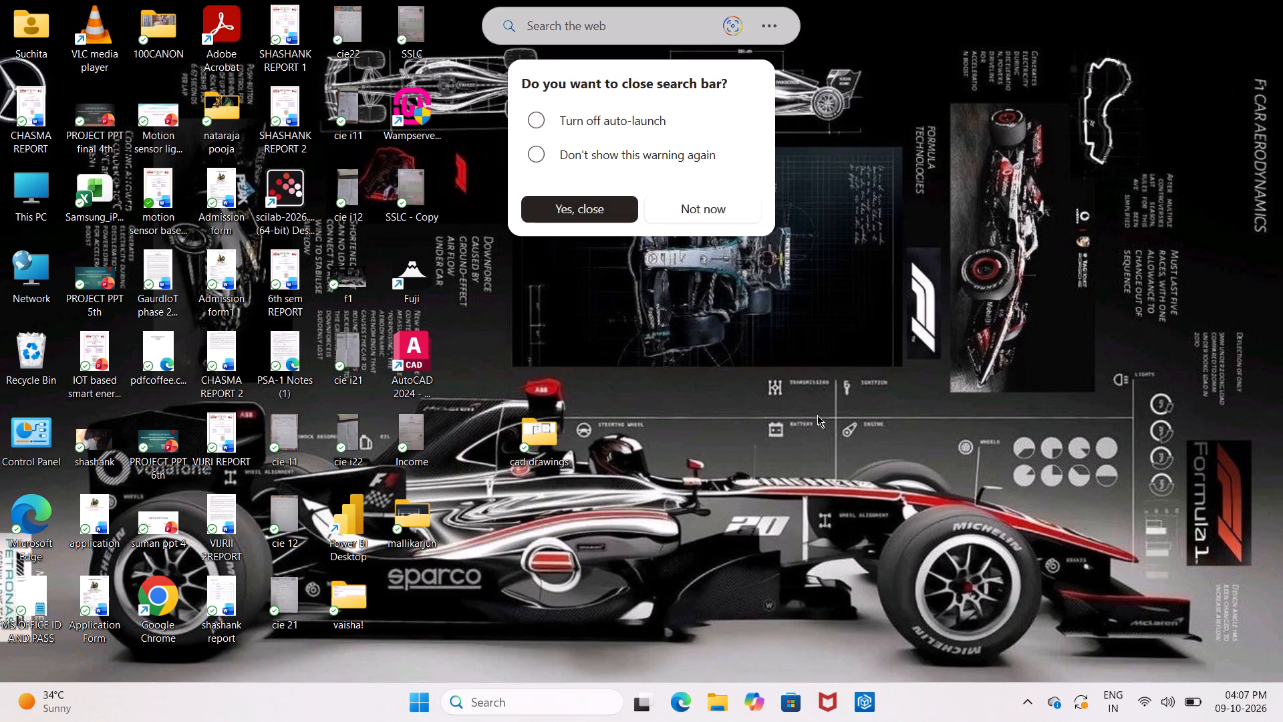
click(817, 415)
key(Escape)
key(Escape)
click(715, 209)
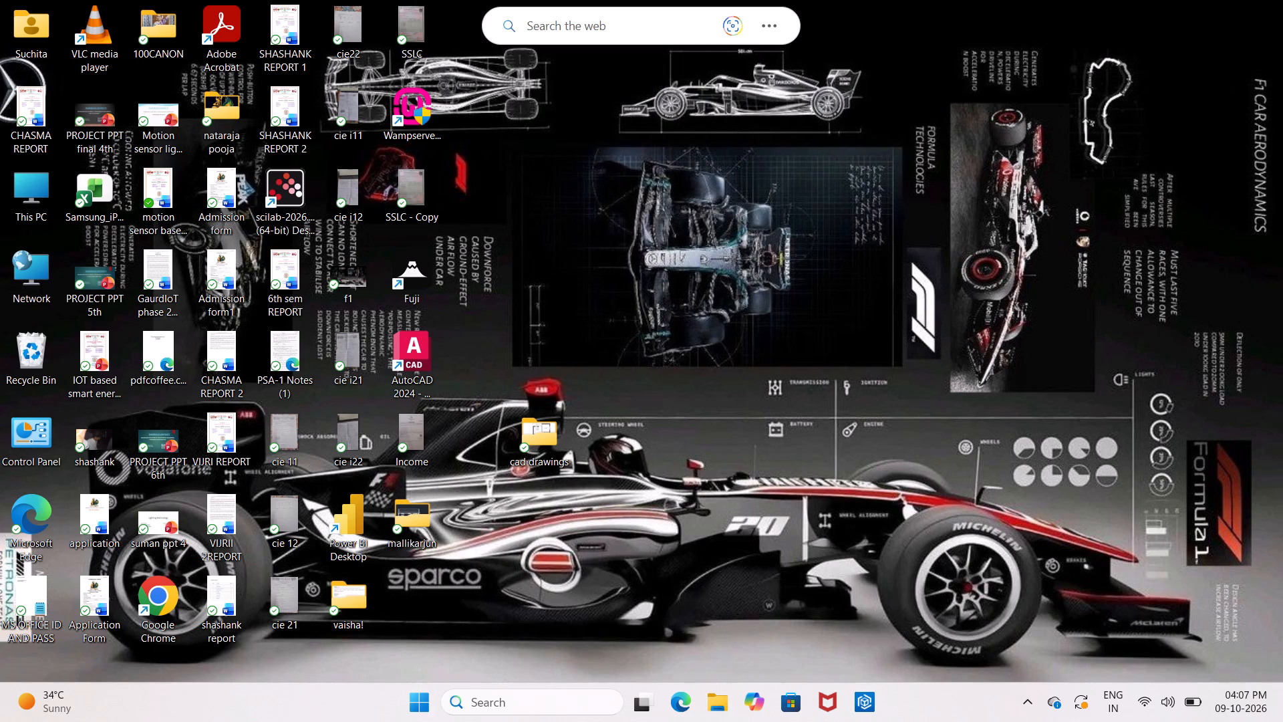
Put the computer to sleep using the Sleep power option, without updating or restarting.
click(412, 706)
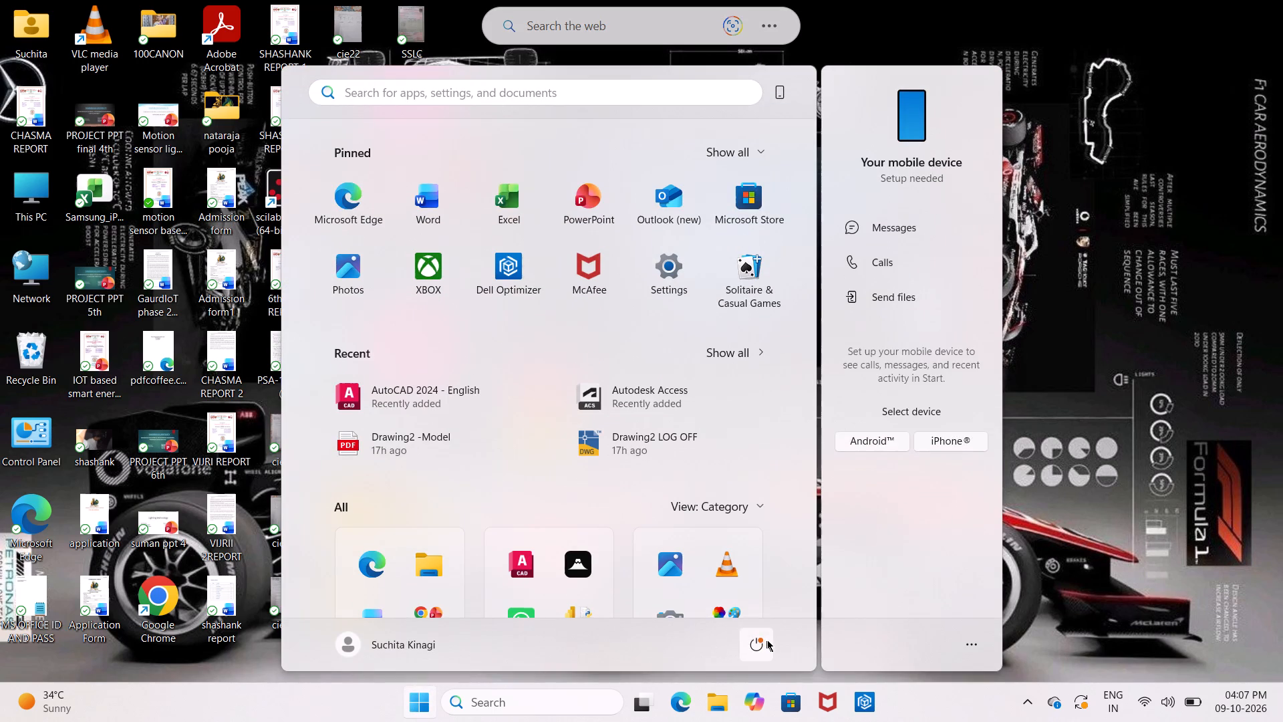
click(760, 645)
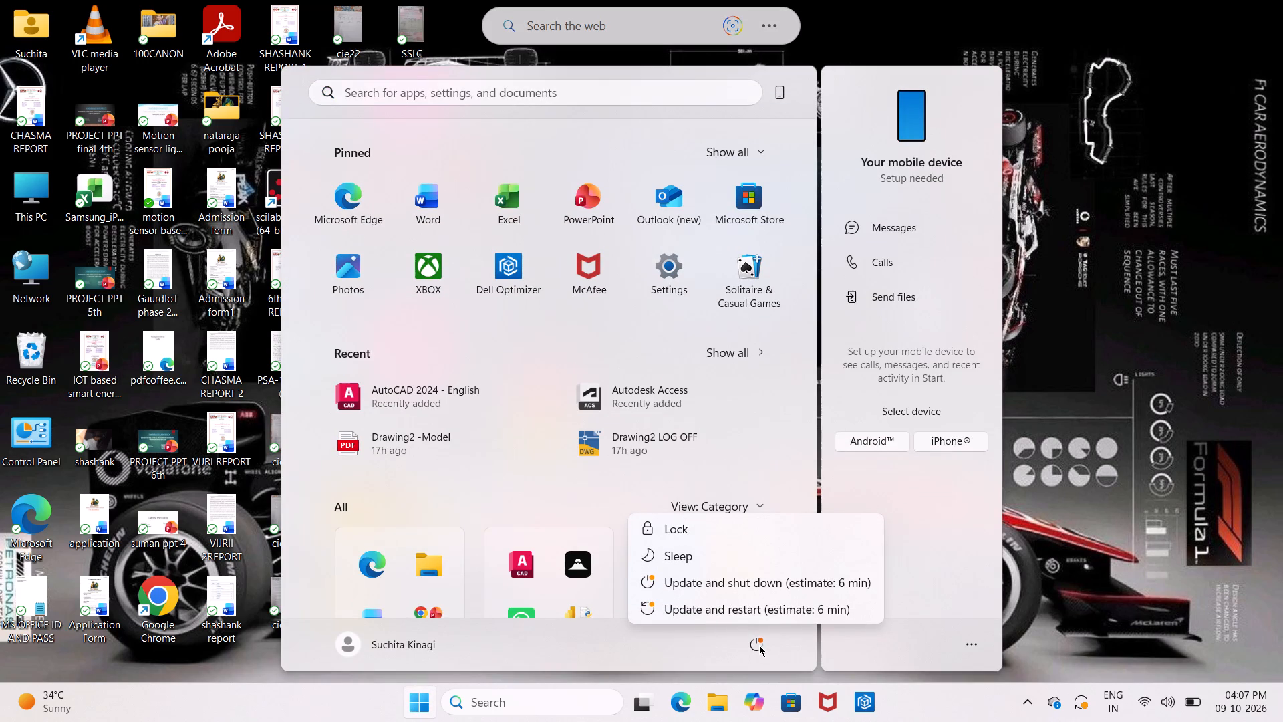
click(703, 562)
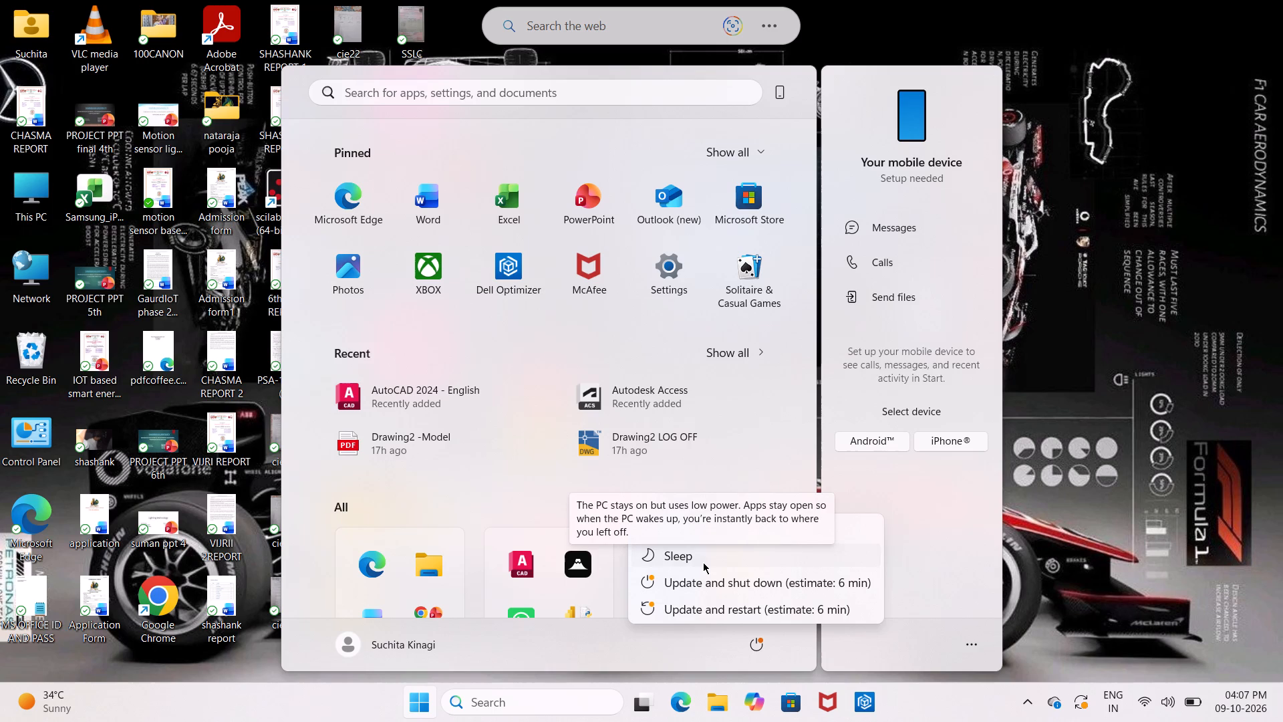
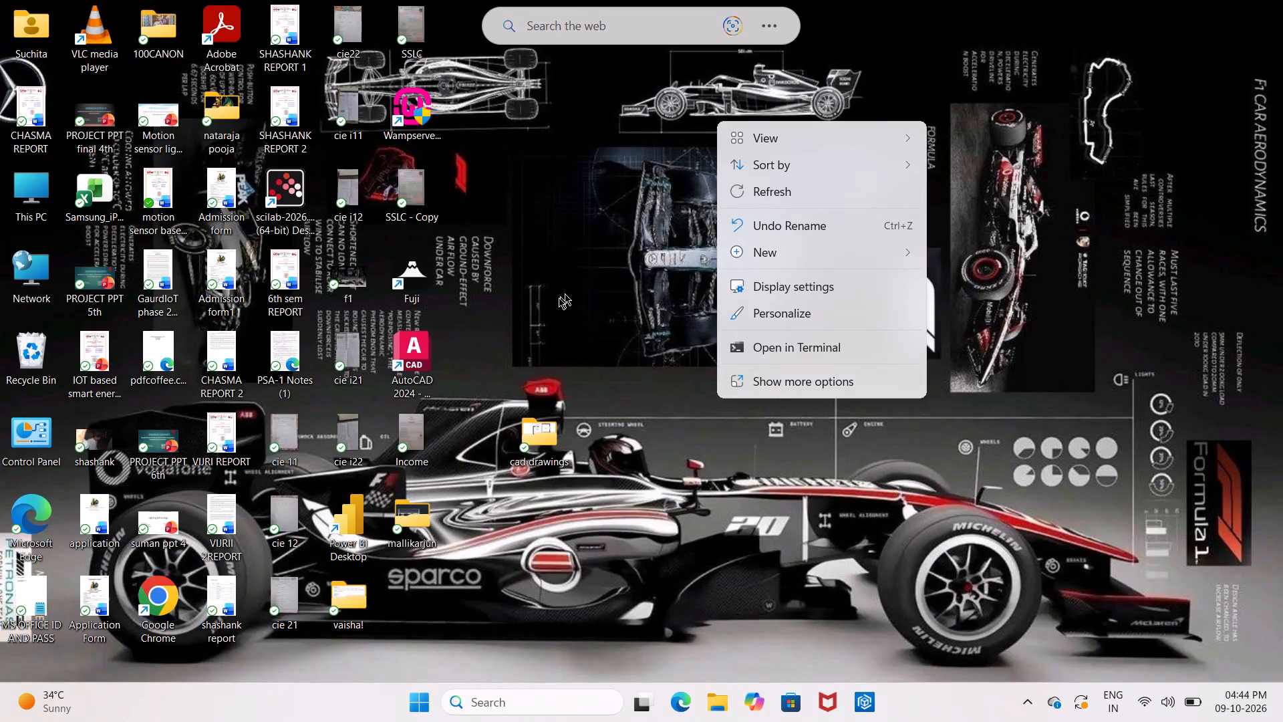
Refresh the desktop.
click(767, 192)
Launch the Fuji application from its desktop shortcut.
click(423, 279)
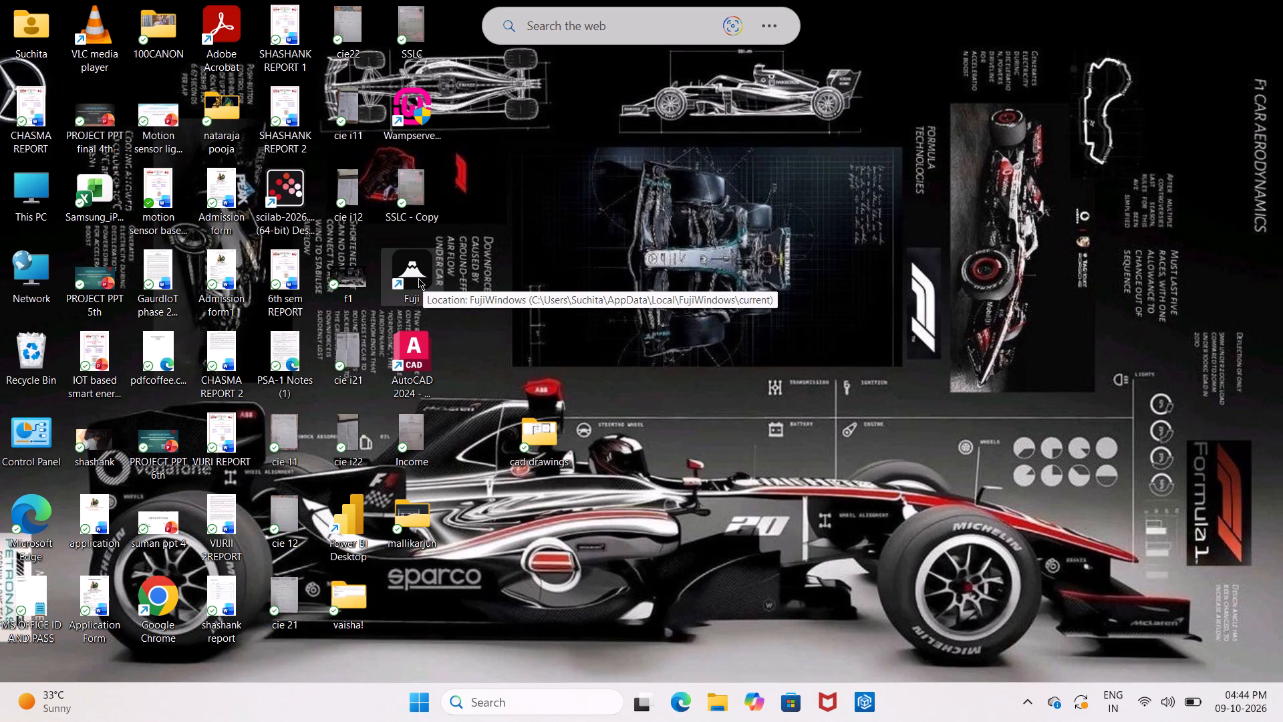
double_click(418, 278)
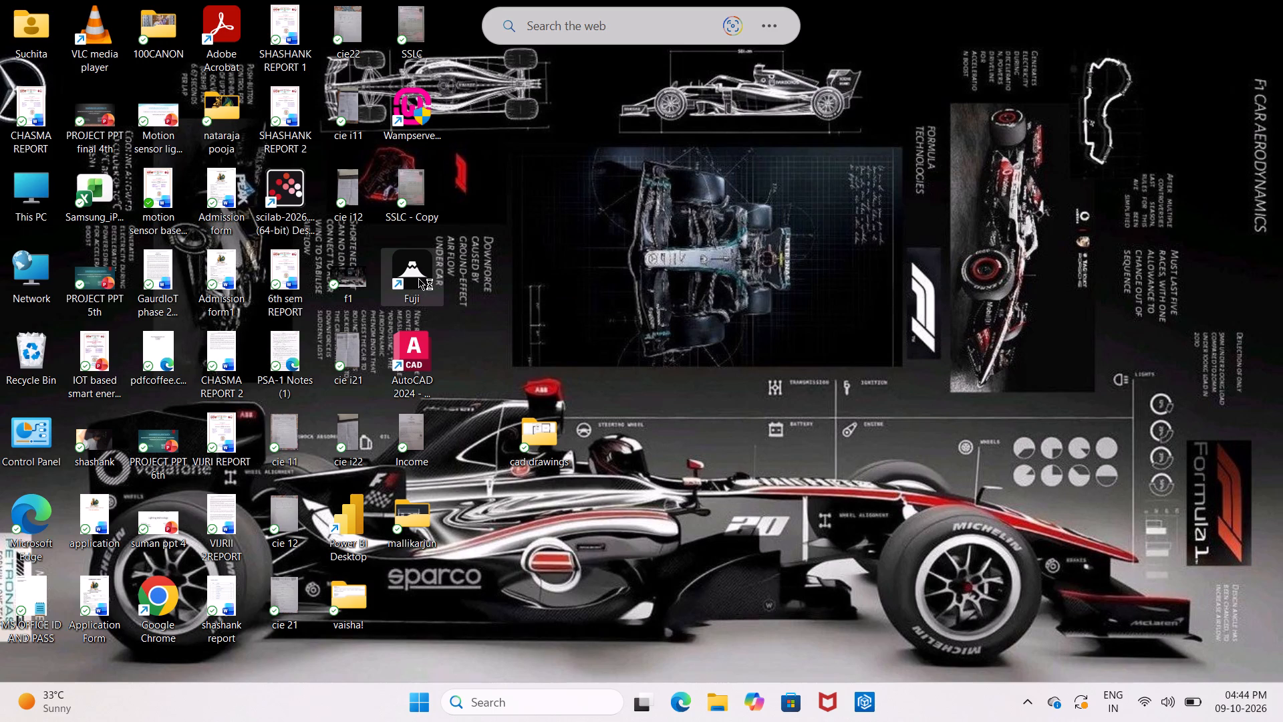
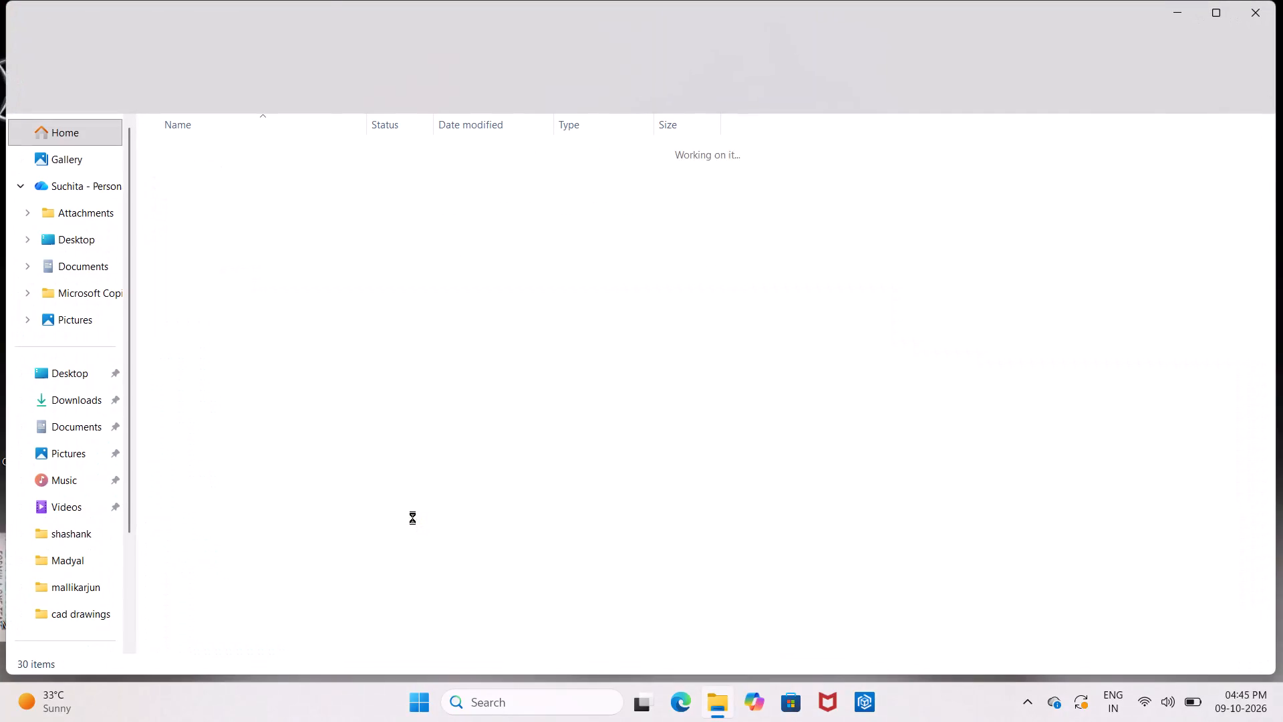
Open the Drawing3 drawing from the file browser.
double_click(378, 241)
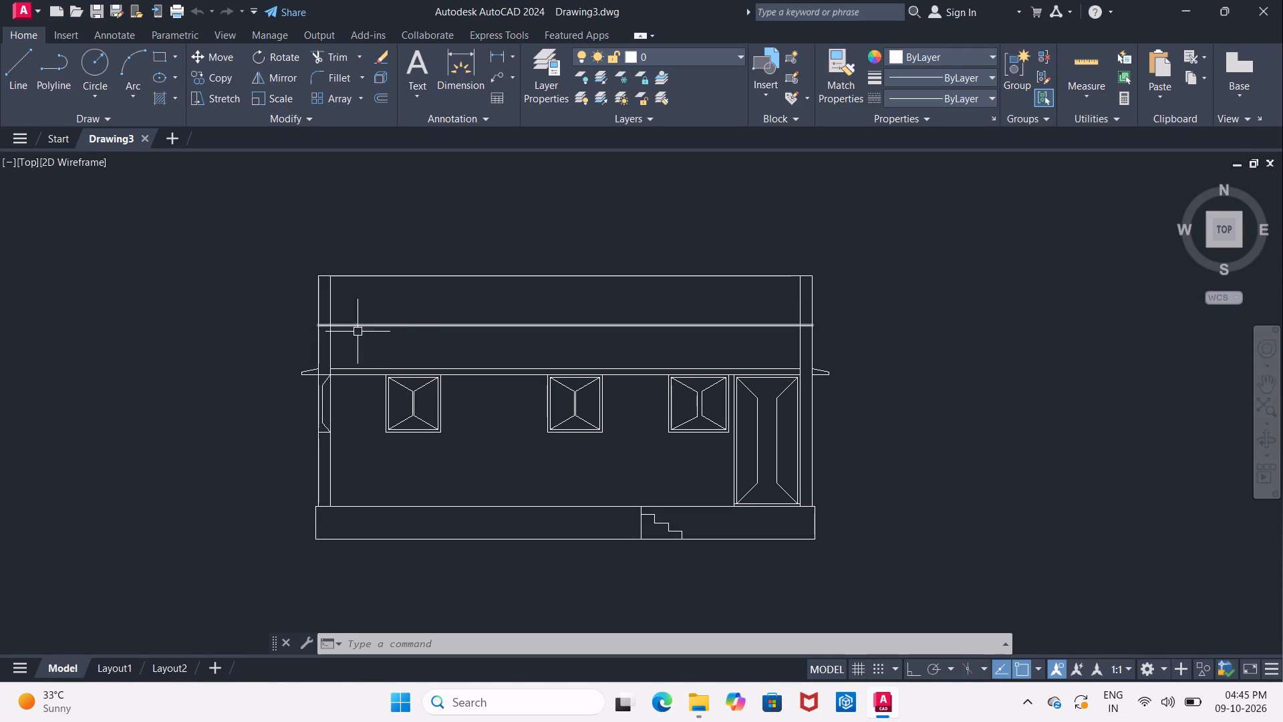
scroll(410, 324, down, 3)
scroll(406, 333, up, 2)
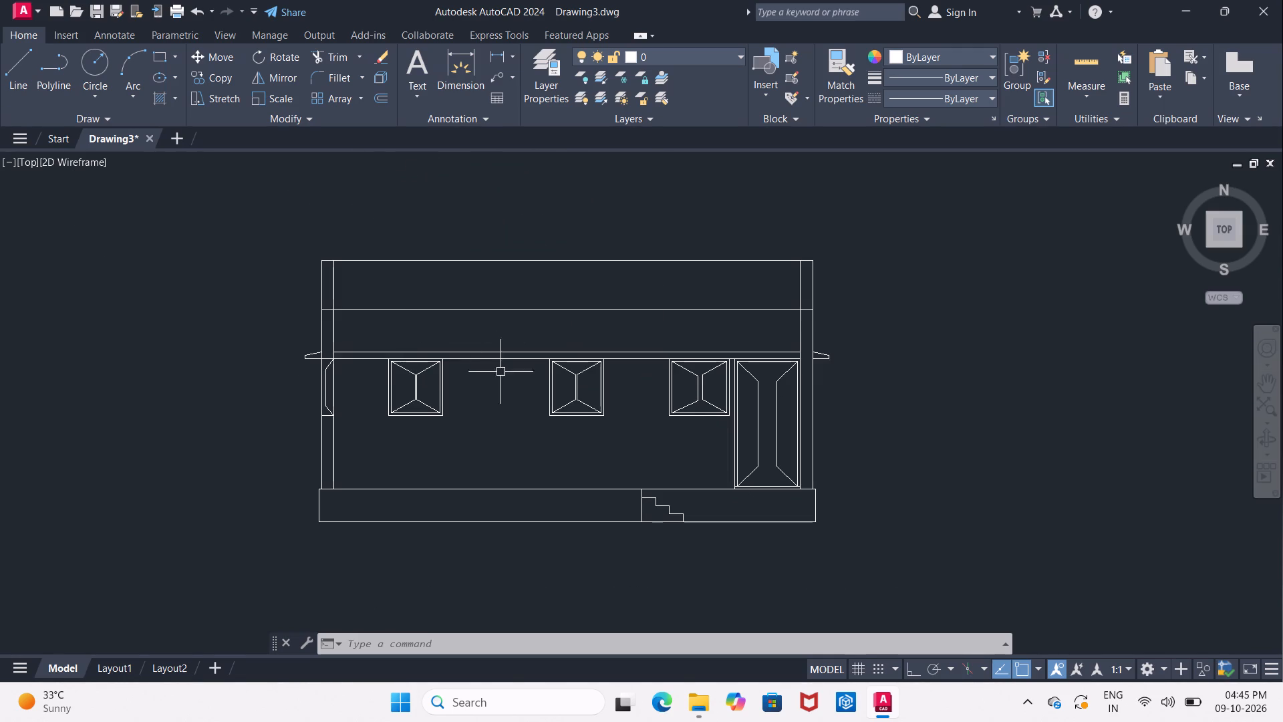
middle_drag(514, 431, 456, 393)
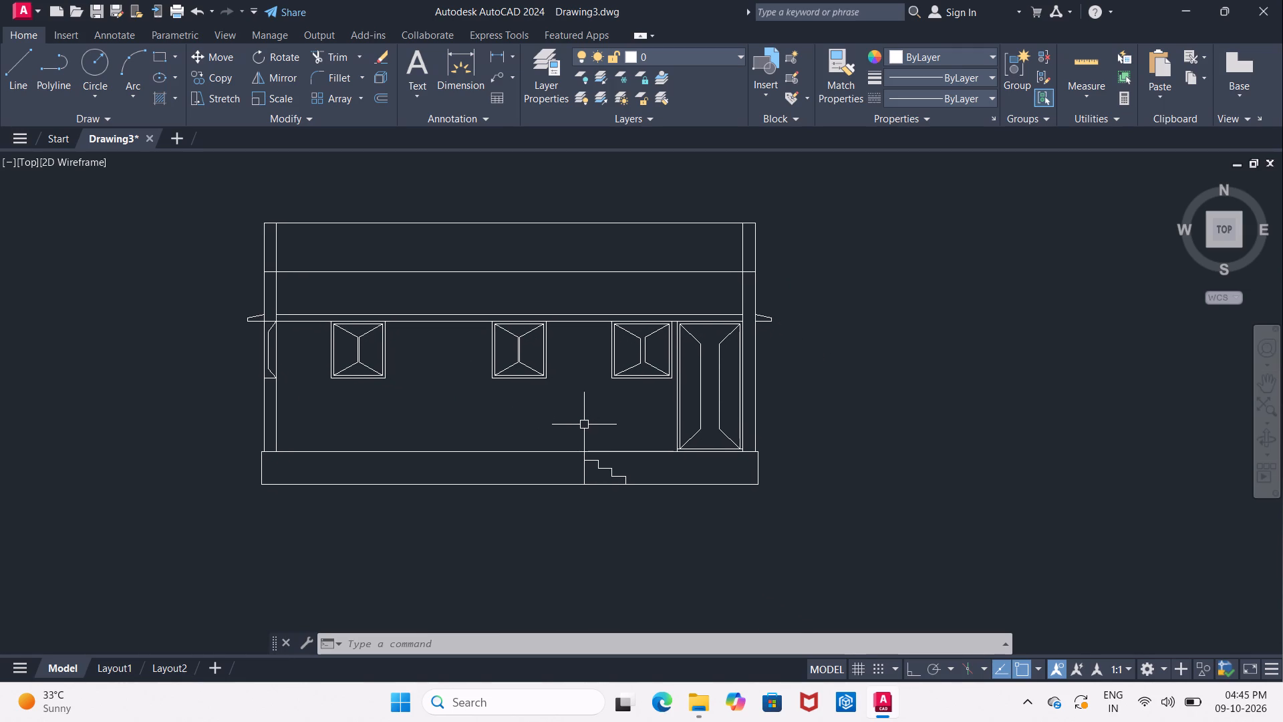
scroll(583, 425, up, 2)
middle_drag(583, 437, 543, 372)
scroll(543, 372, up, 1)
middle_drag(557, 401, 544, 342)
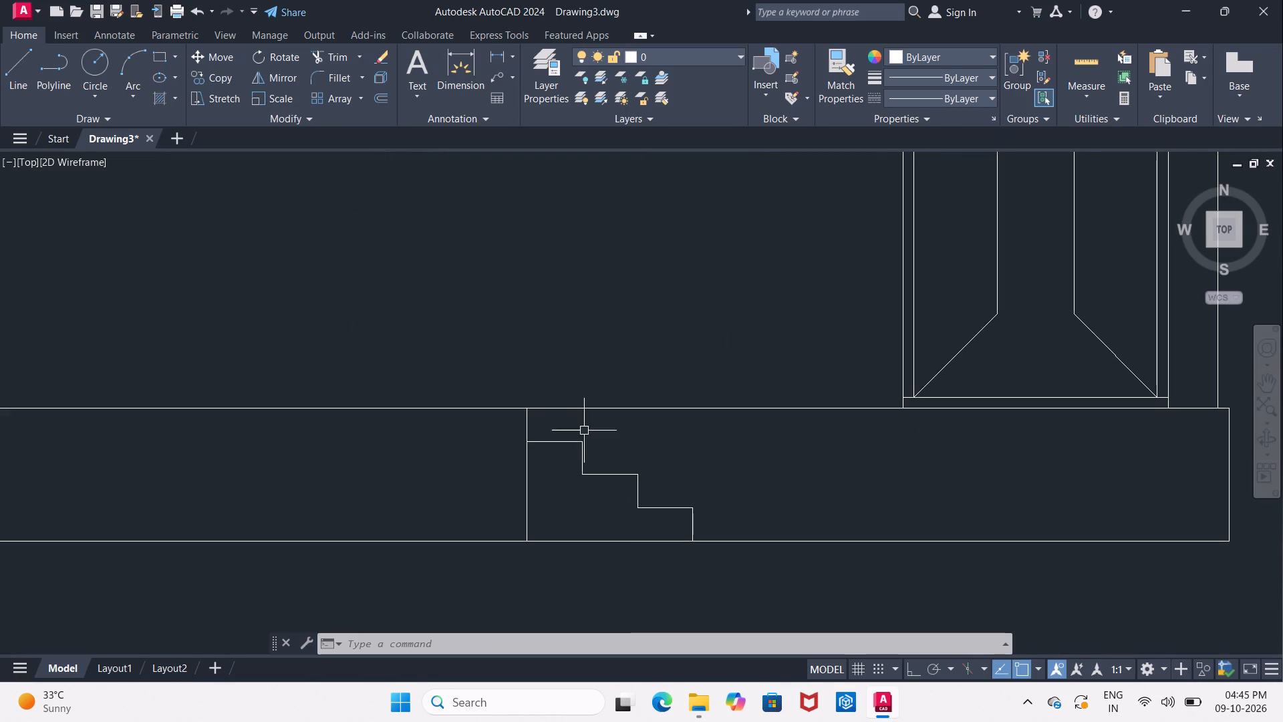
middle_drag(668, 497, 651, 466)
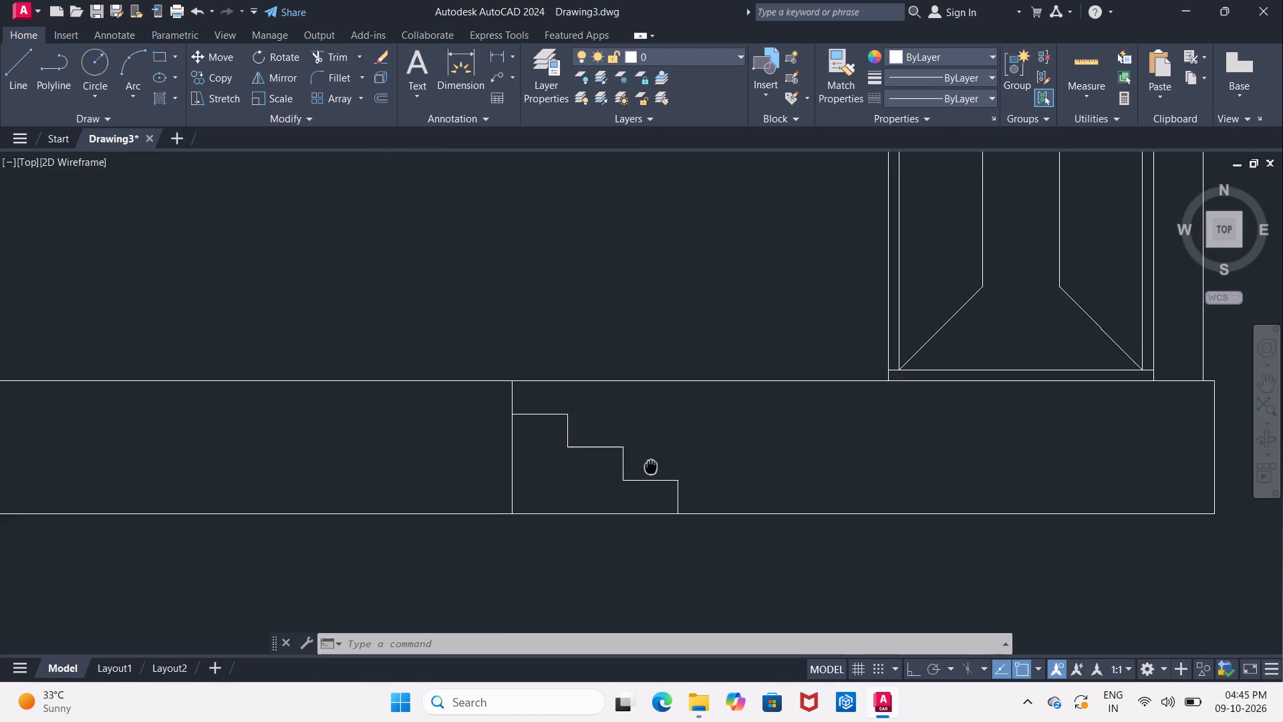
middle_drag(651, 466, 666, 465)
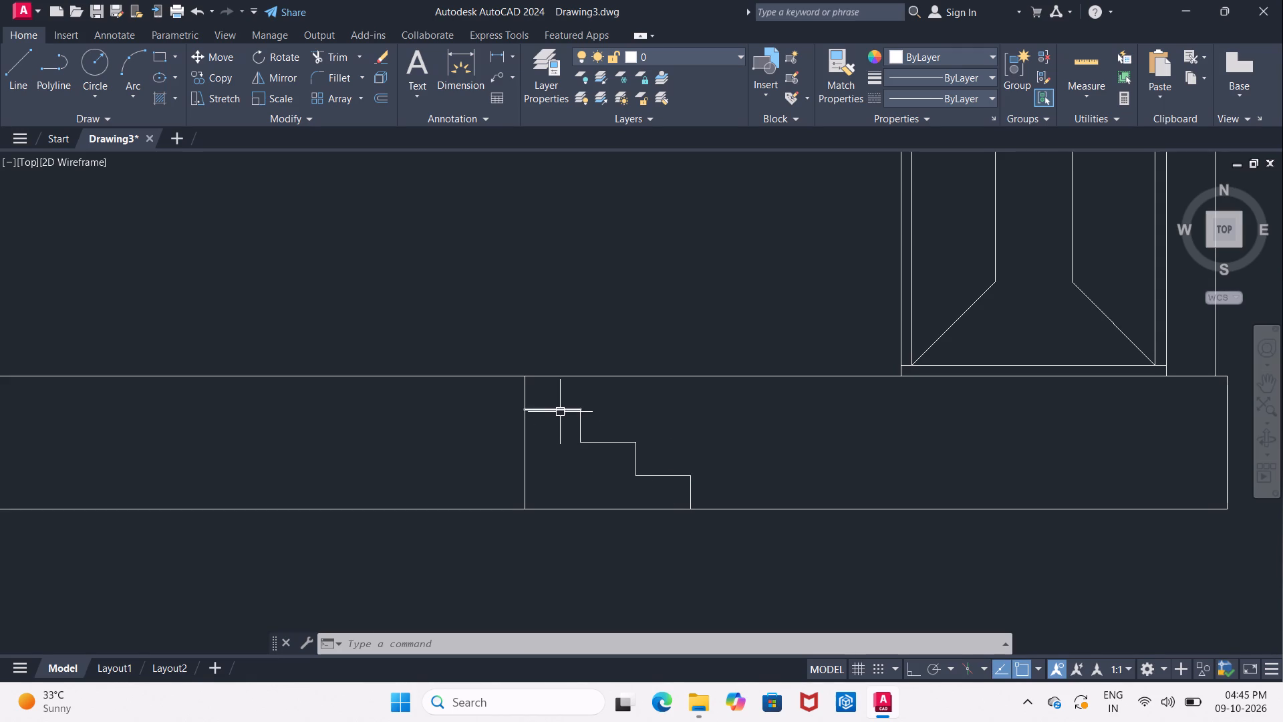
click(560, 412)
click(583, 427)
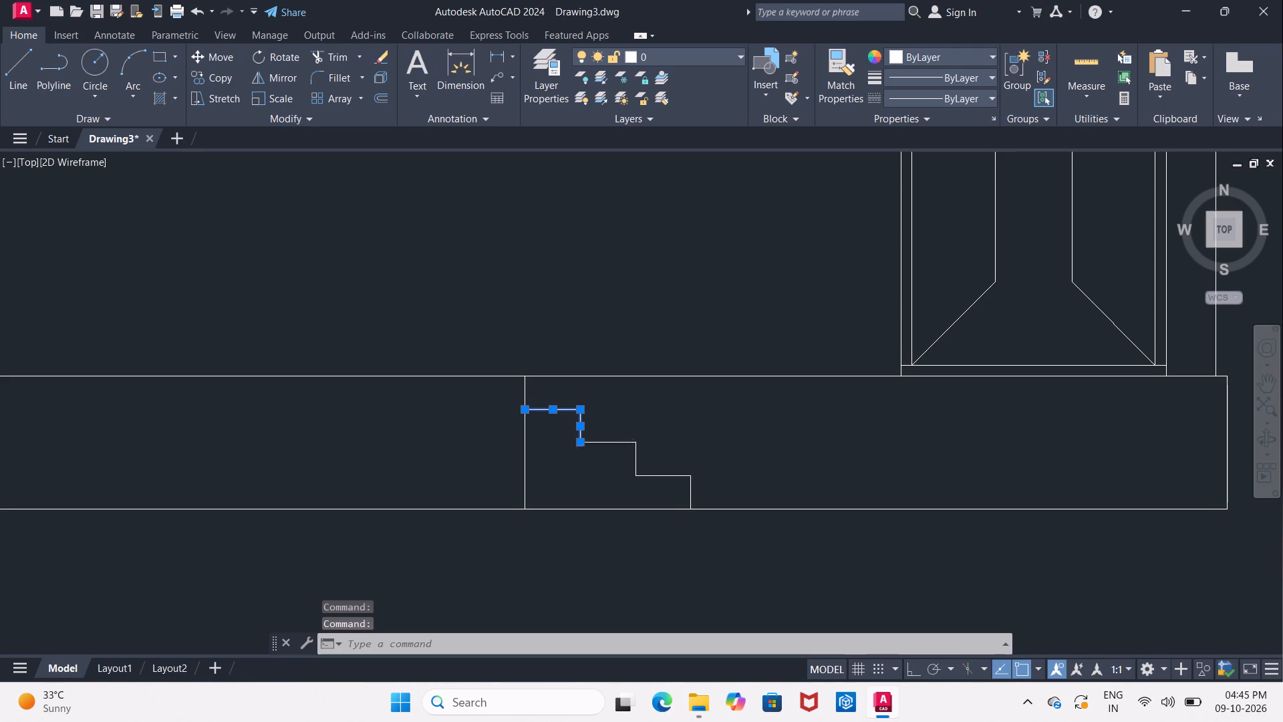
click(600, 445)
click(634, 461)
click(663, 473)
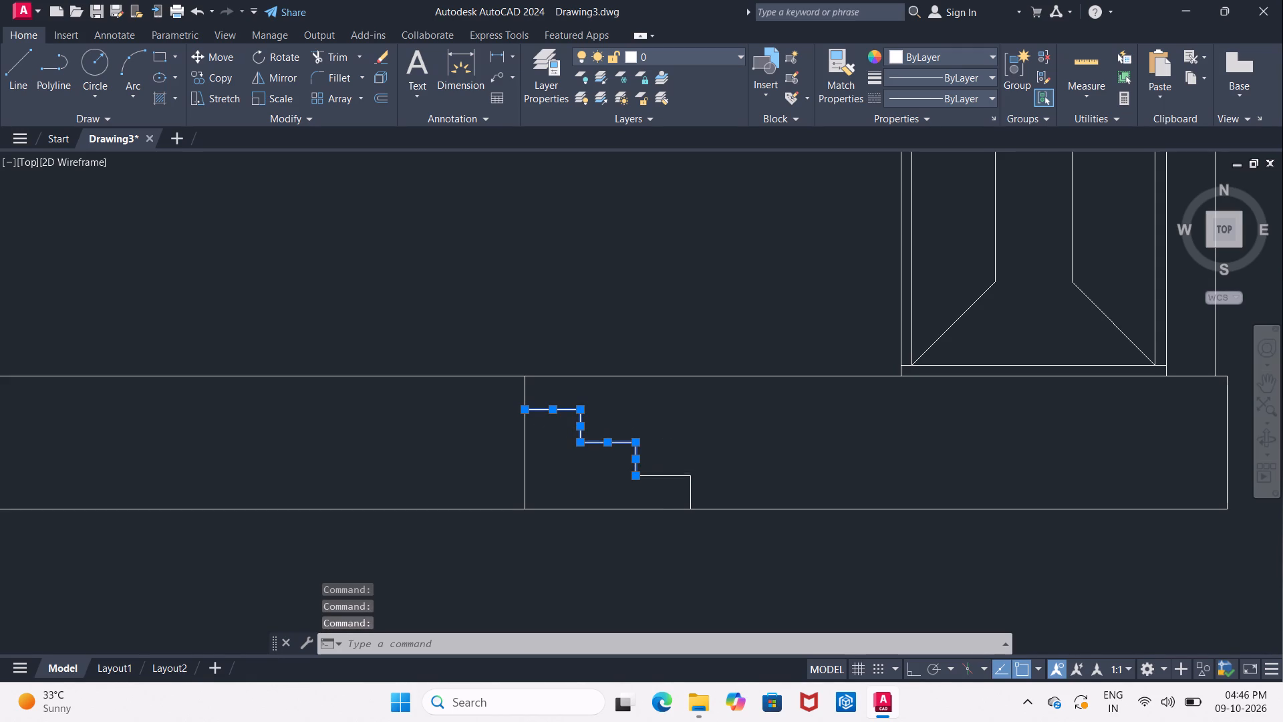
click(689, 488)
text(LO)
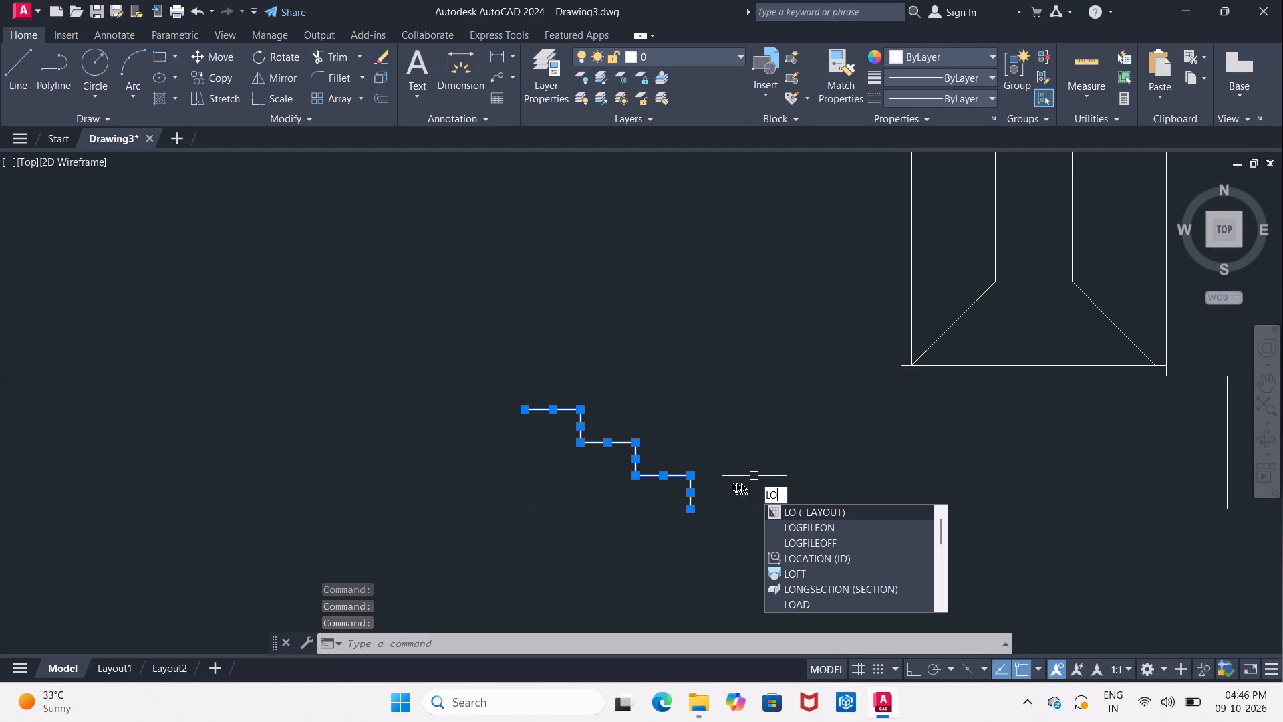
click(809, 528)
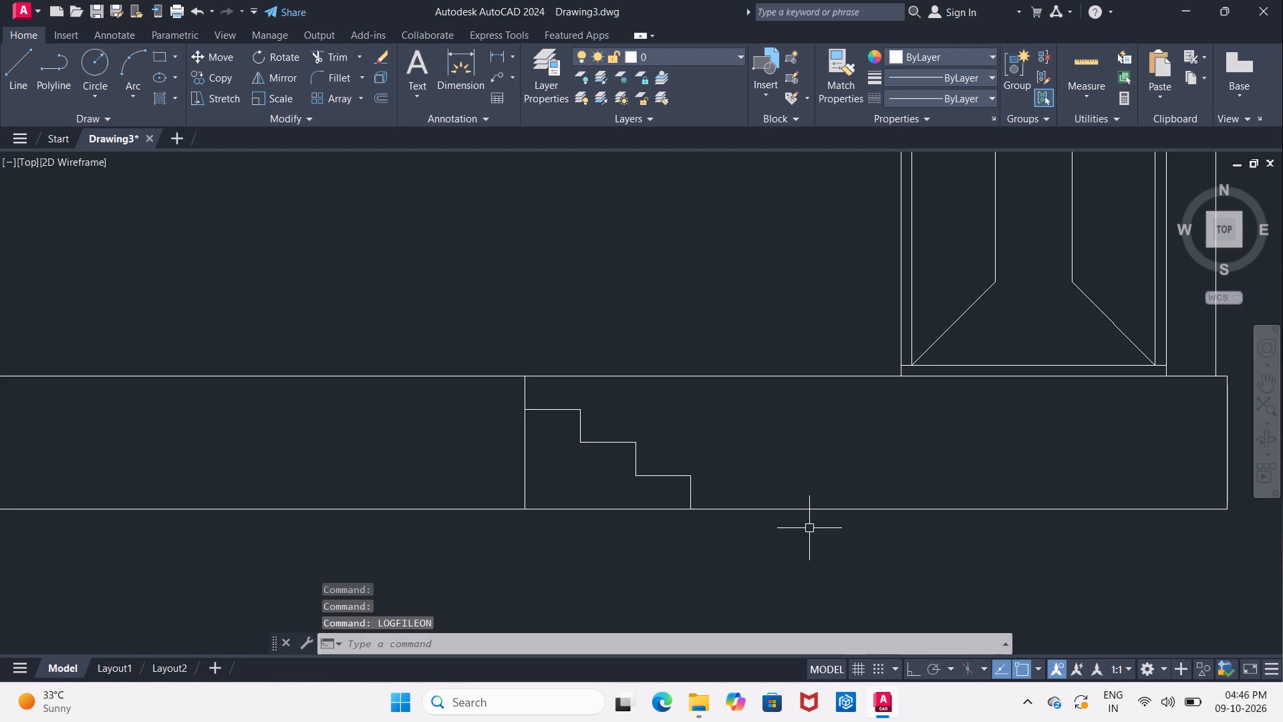
Move the six stair-profile lines straight up 6" so the top tread meets the plinth's top line.
click(561, 411)
click(580, 427)
click(611, 444)
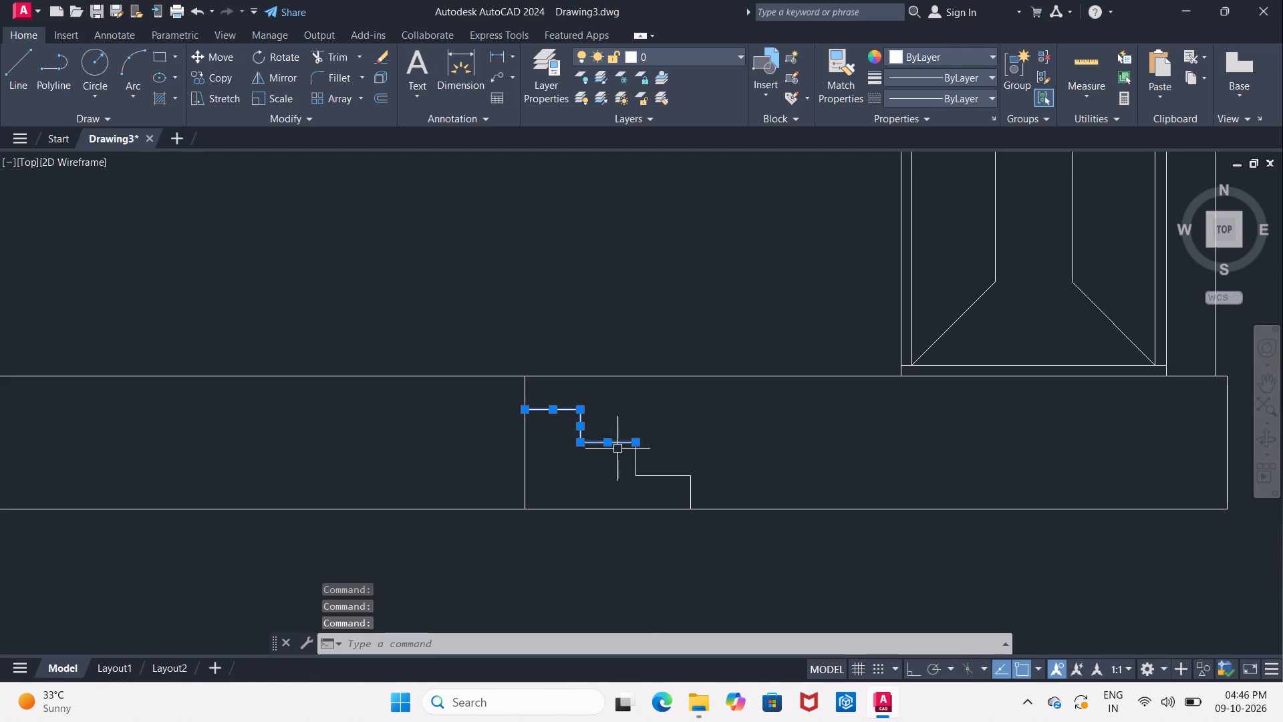
click(639, 459)
click(627, 466)
click(651, 475)
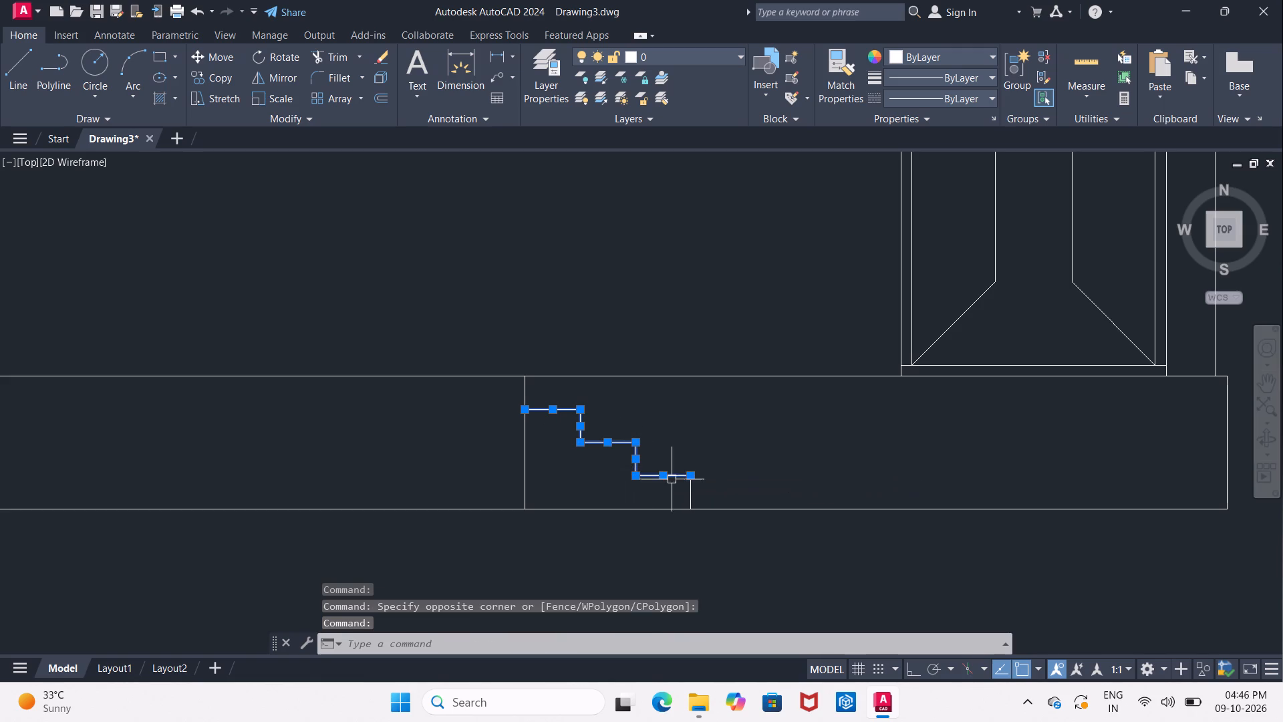
double_click(694, 496)
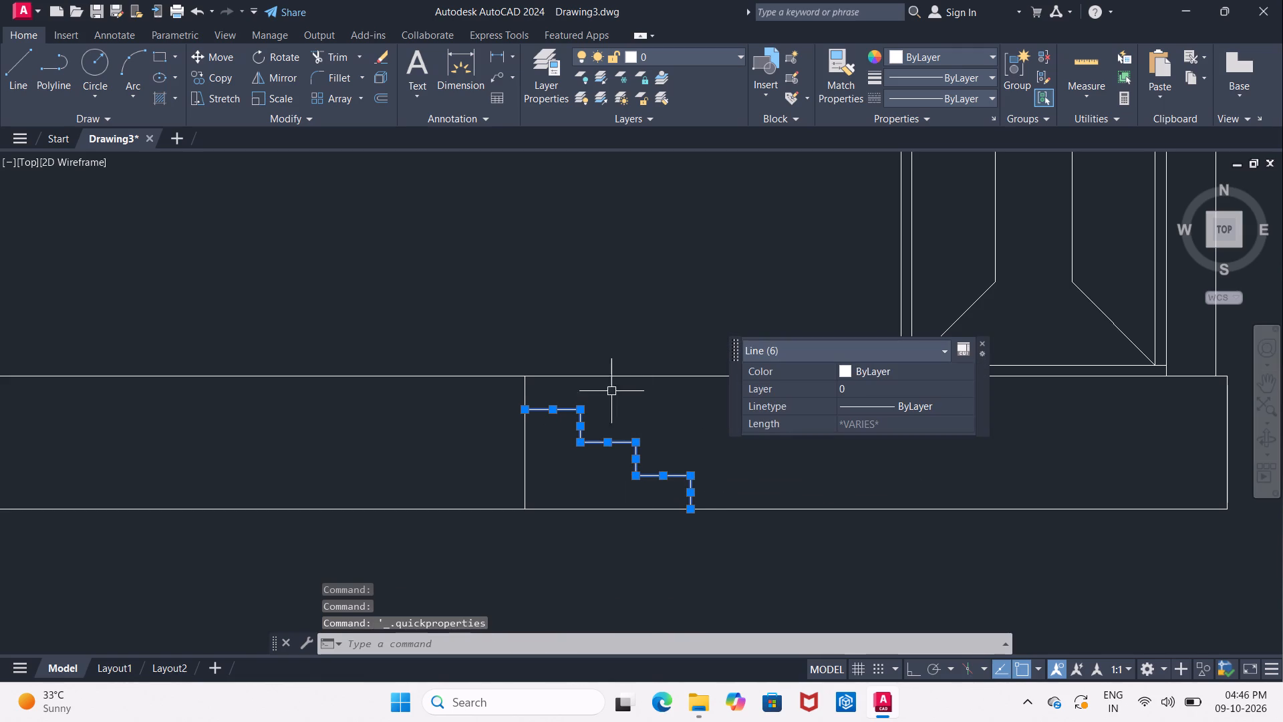
click(982, 343)
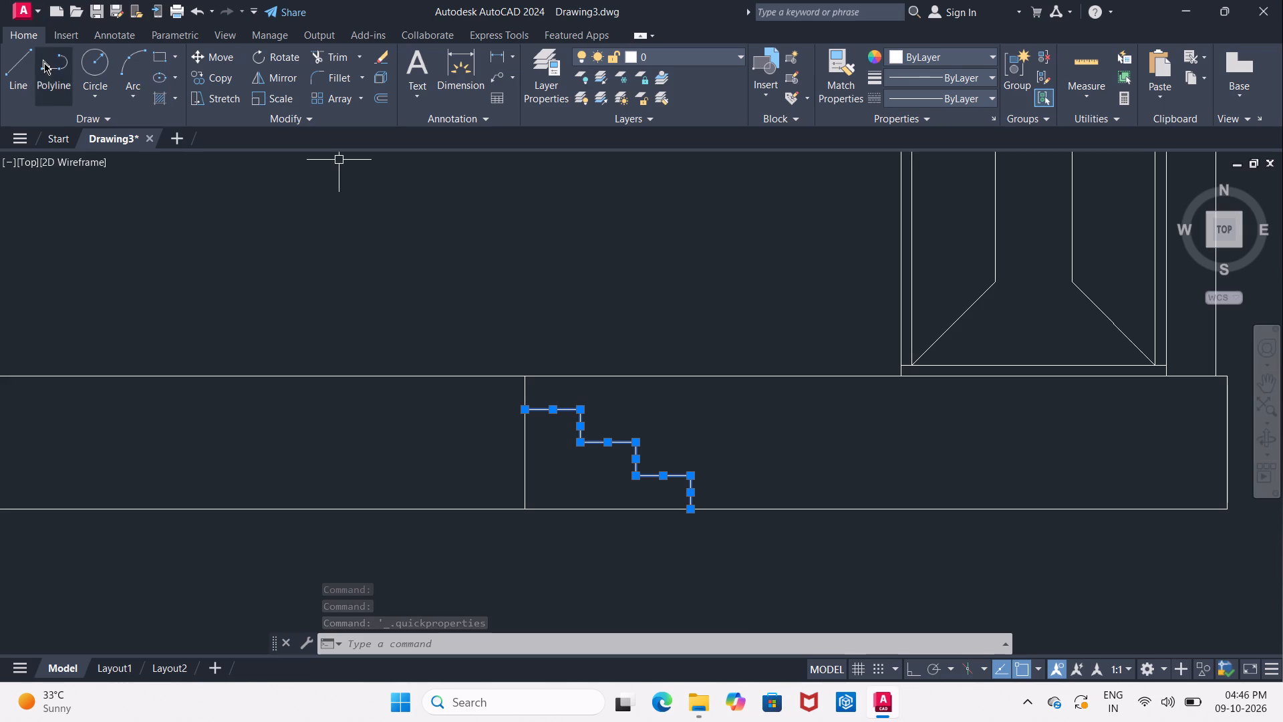
click(198, 62)
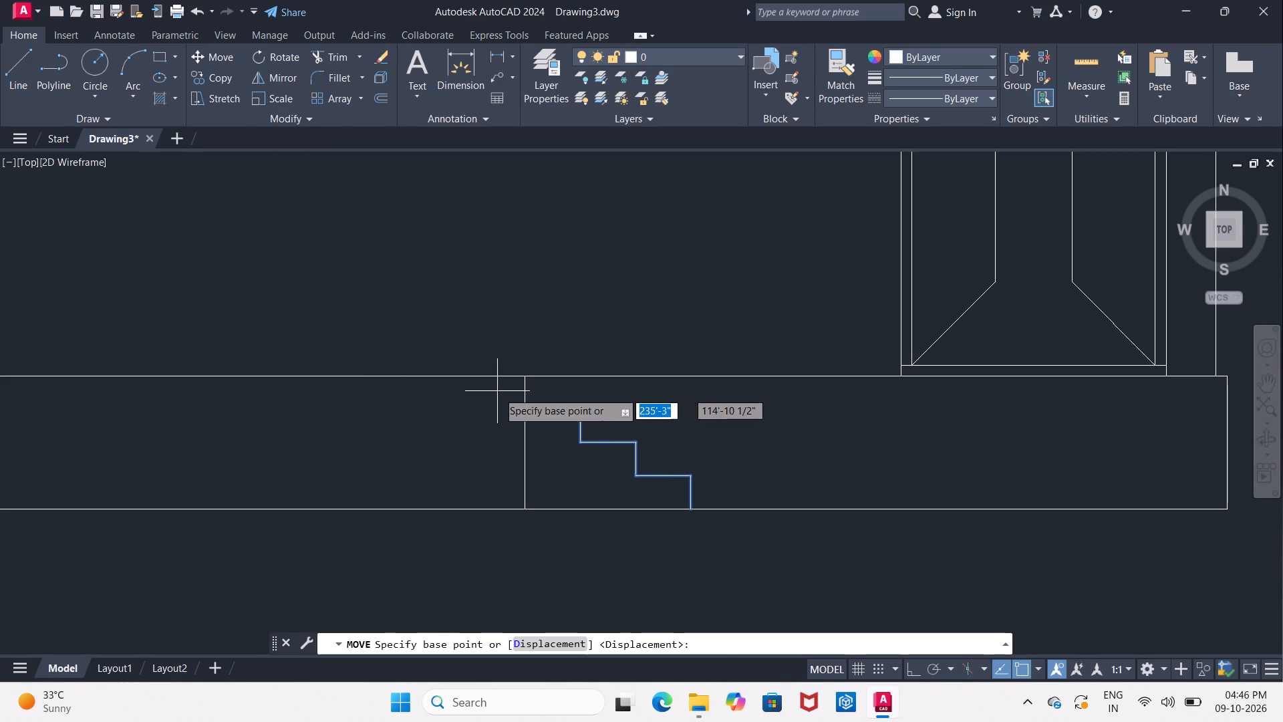
click(525, 402)
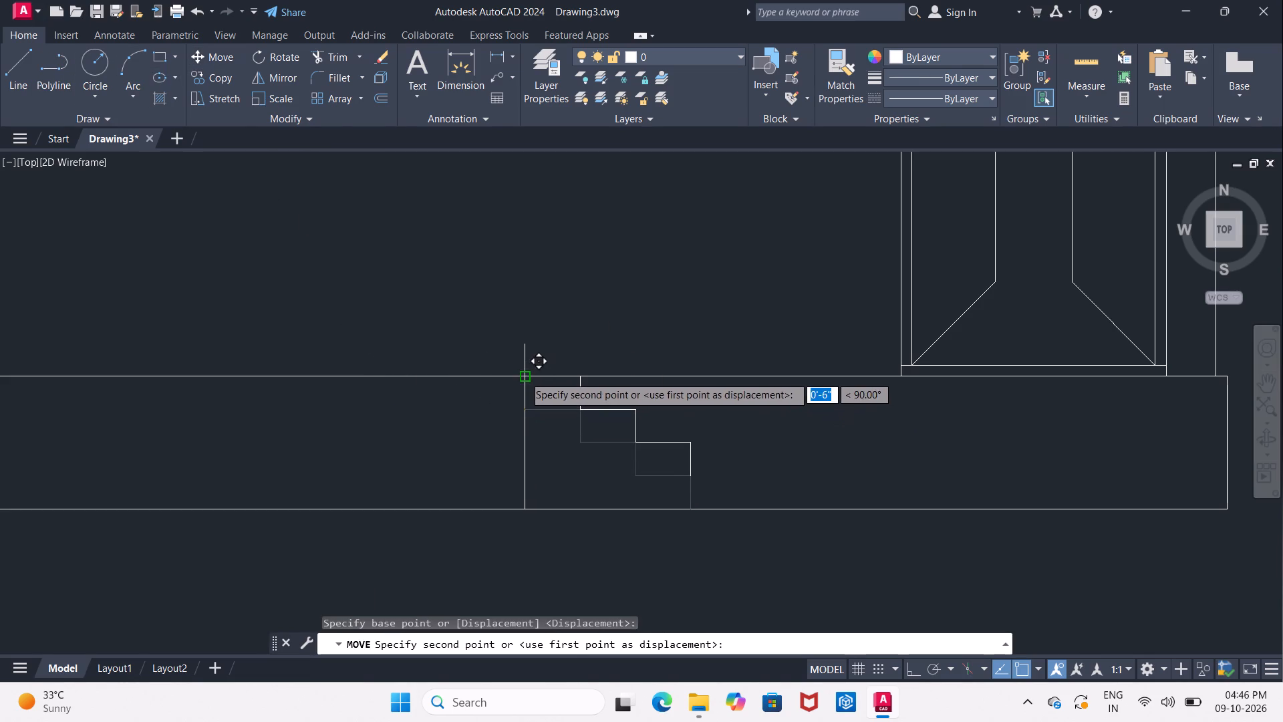
click(524, 376)
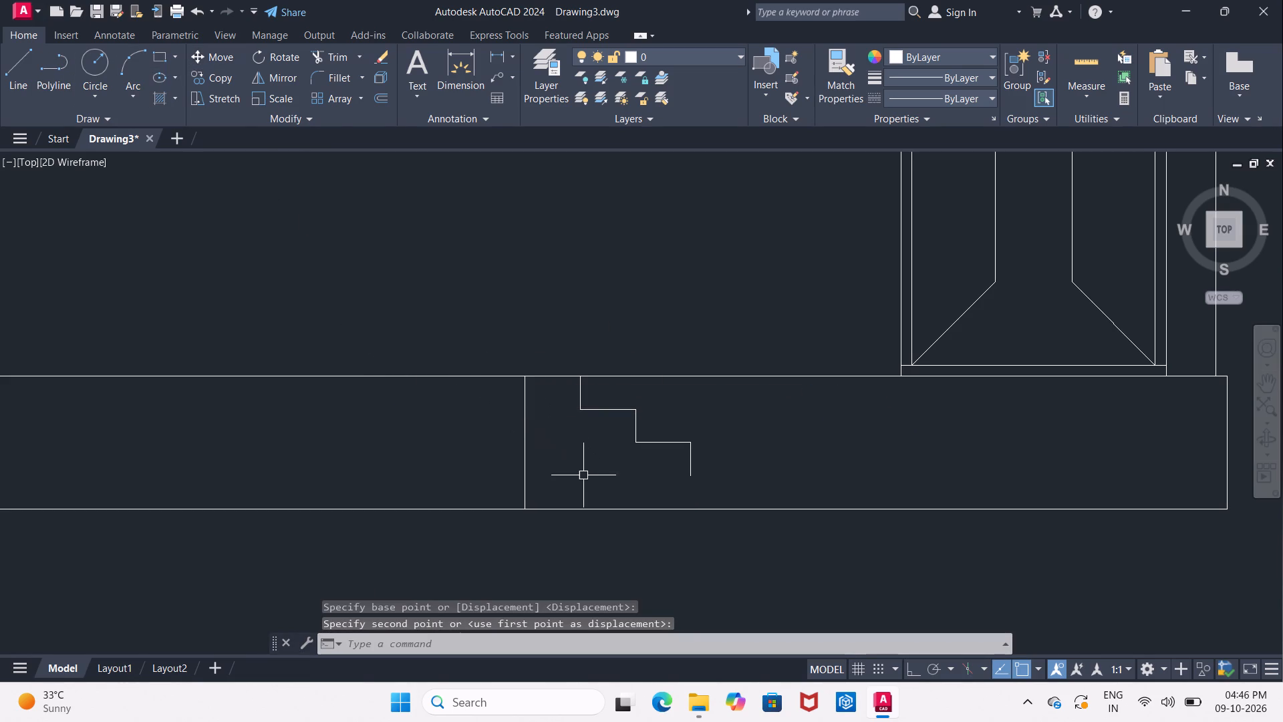
Examine the moved steps in the context of the whole elevation and the floor plan above it.
middle_drag(579, 473, 481, 479)
scroll(481, 479, down, 4)
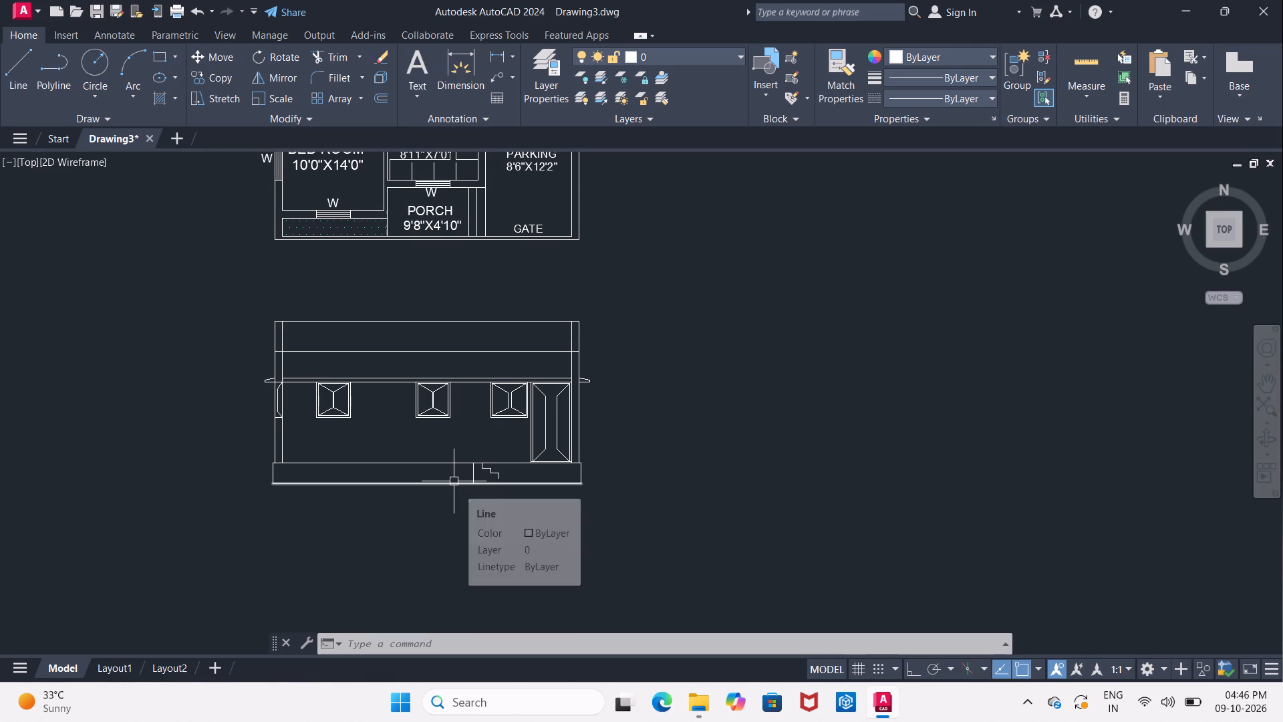
scroll(474, 489, down, 1)
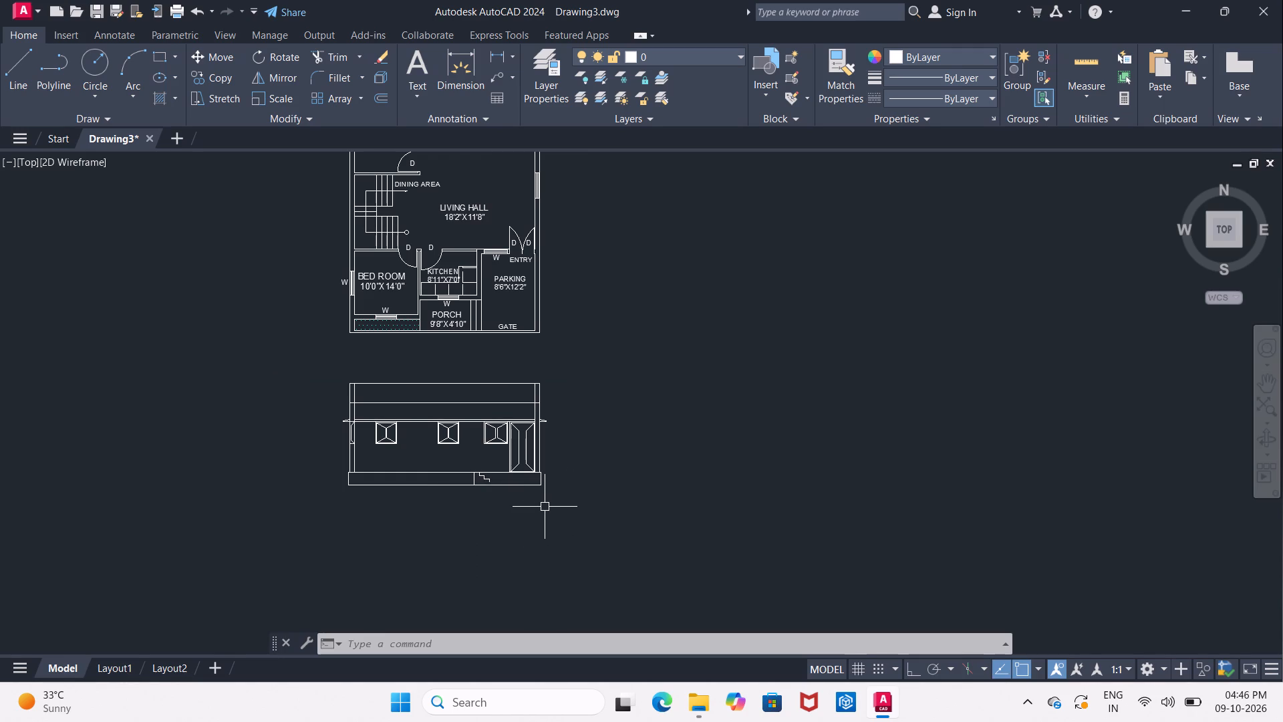
scroll(509, 503, up, 1)
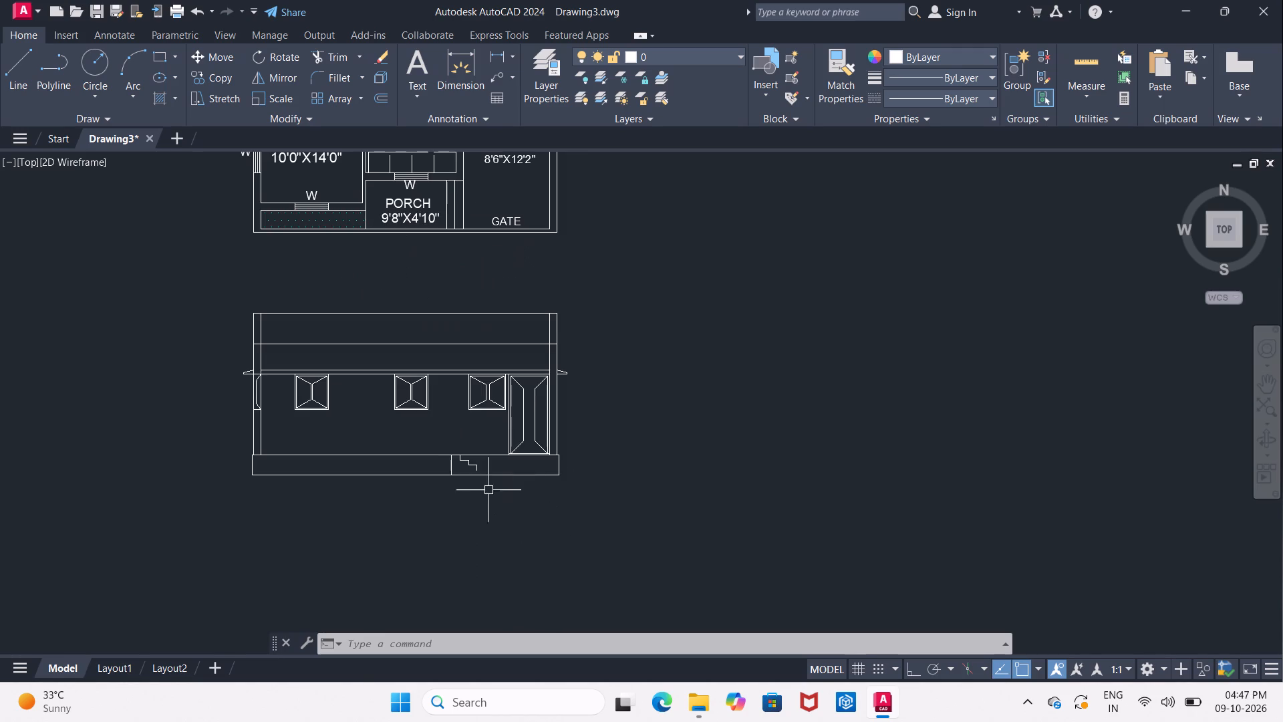
scroll(430, 441, up, 2)
middle_drag(430, 441, 406, 410)
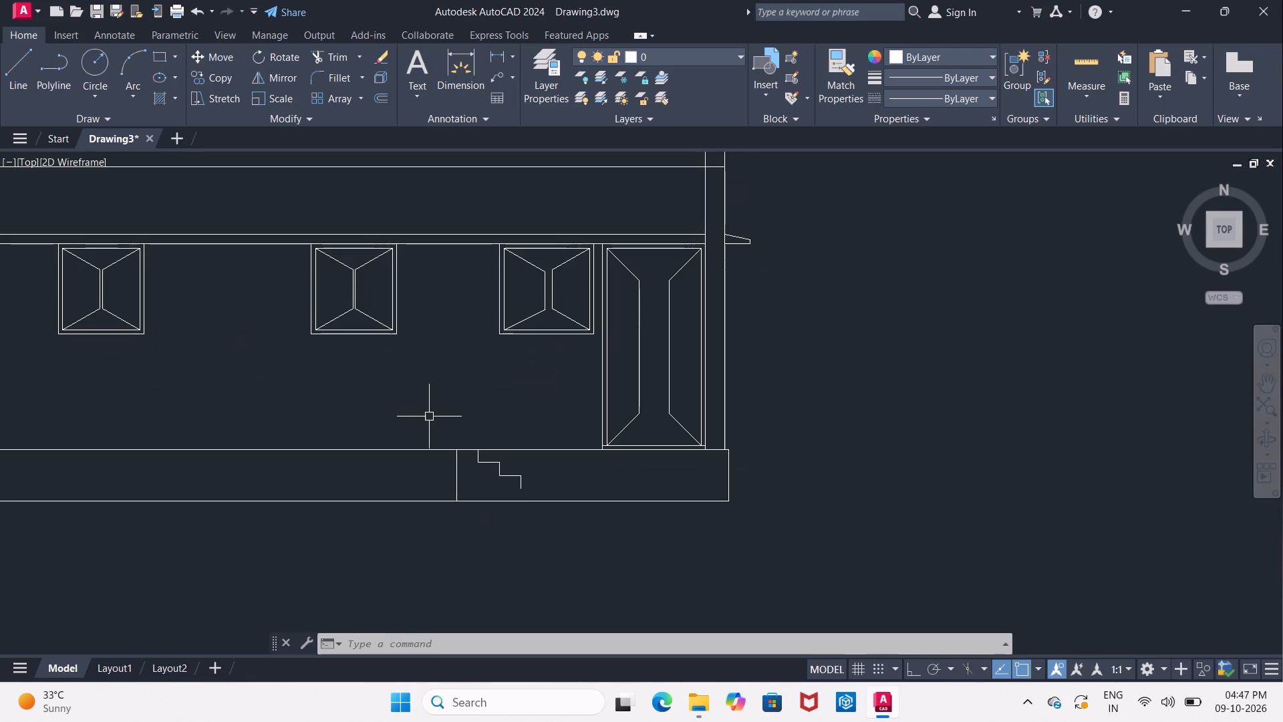
scroll(446, 399, up, 2)
middle_drag(485, 463, 388, 268)
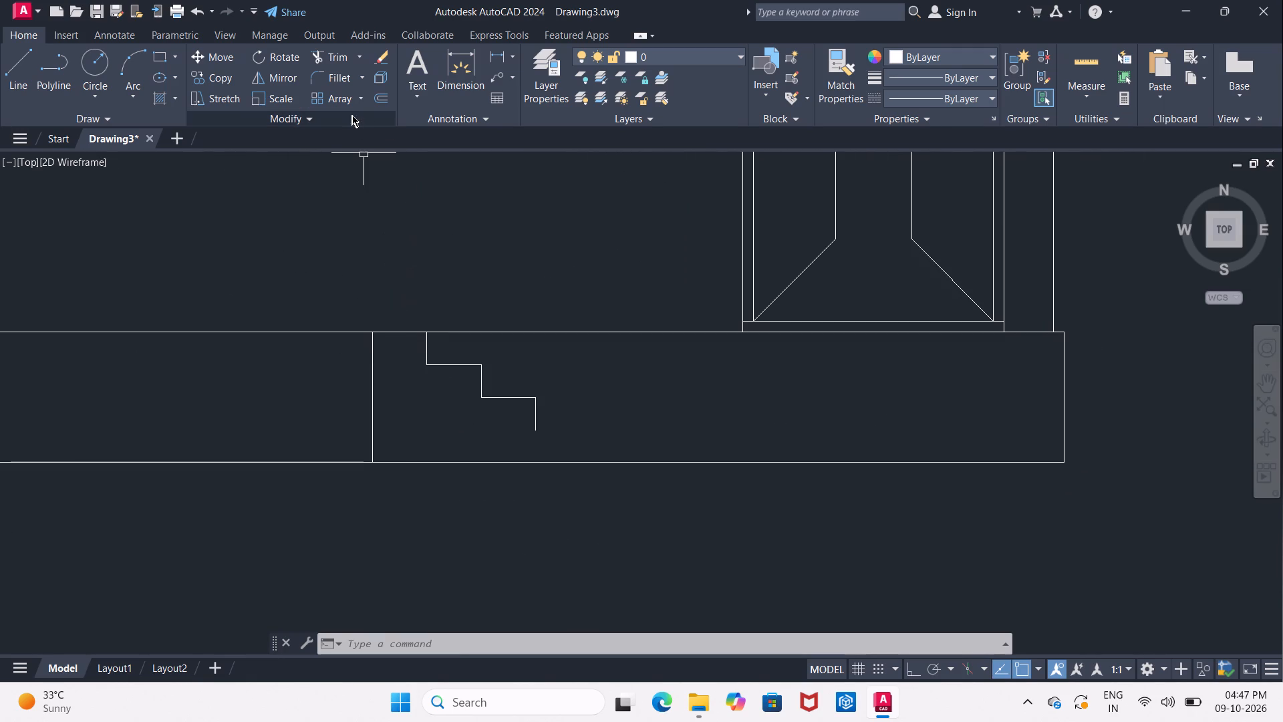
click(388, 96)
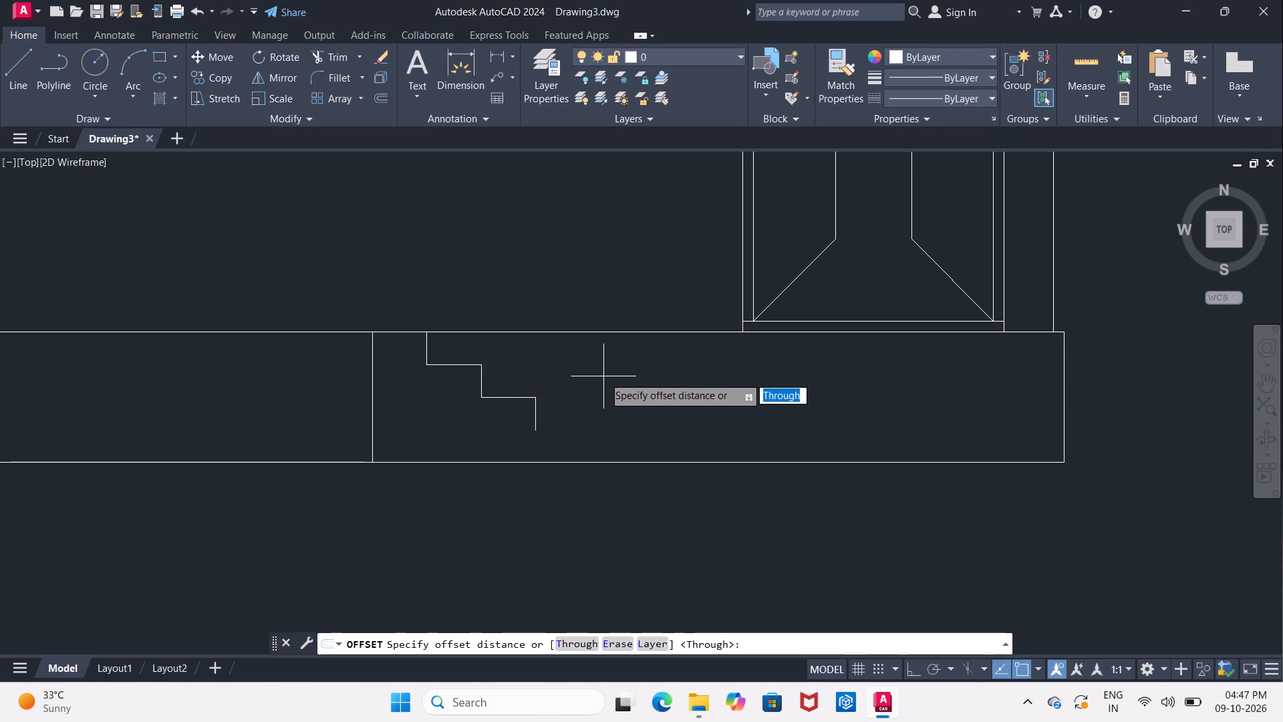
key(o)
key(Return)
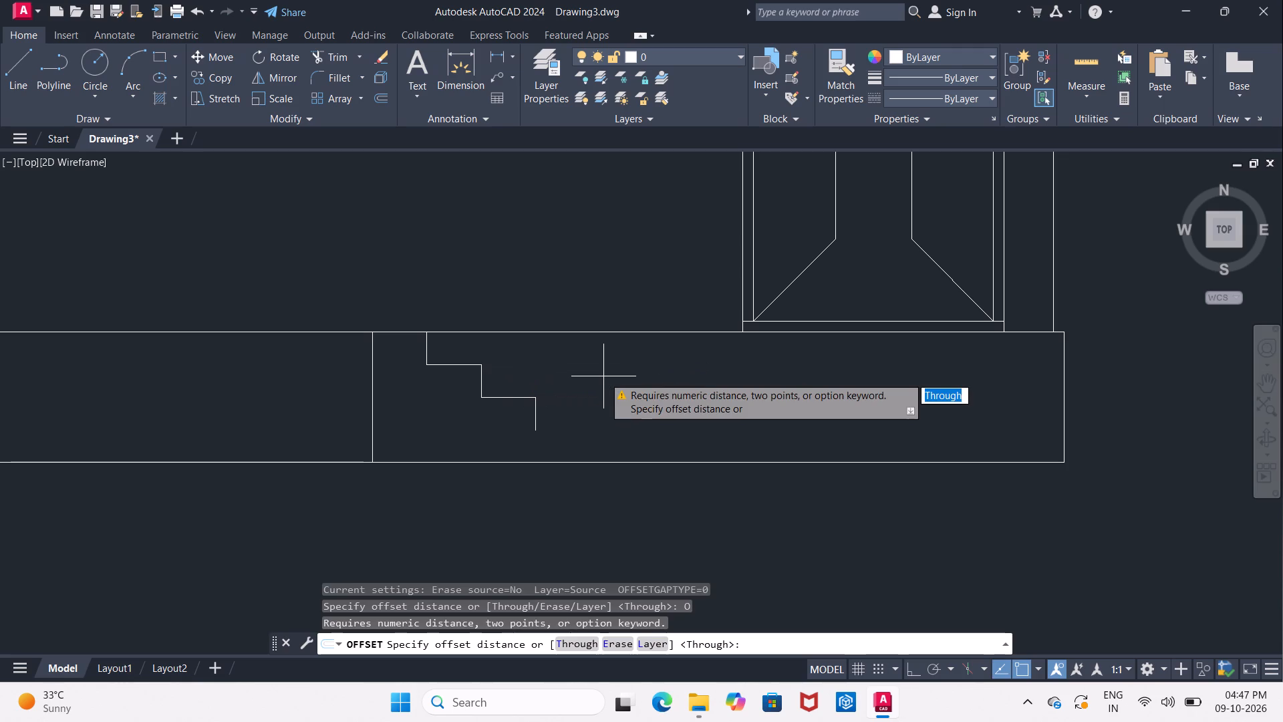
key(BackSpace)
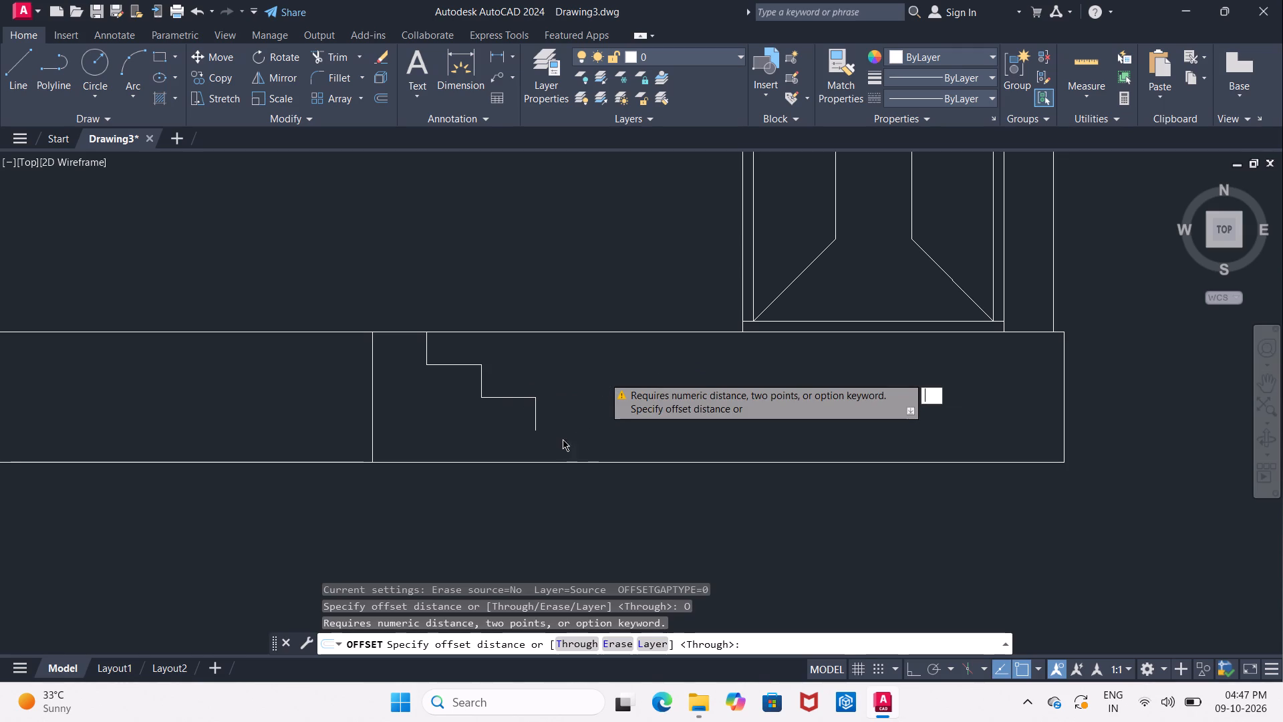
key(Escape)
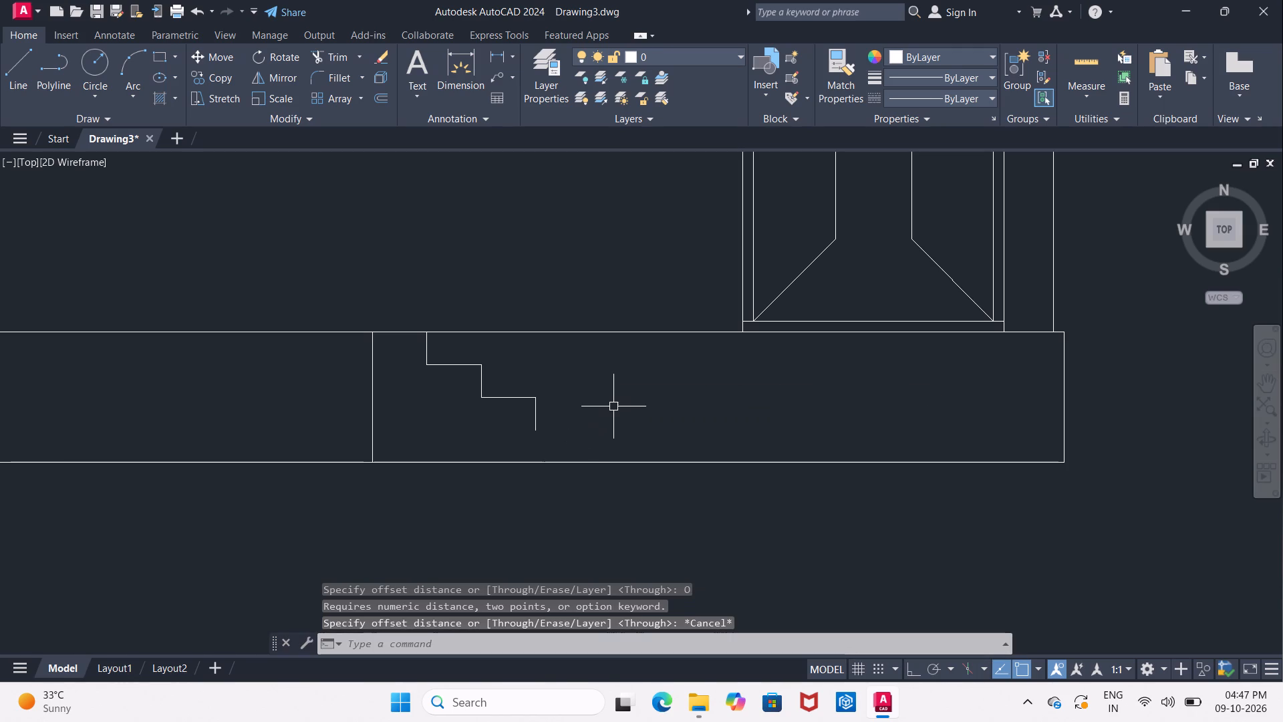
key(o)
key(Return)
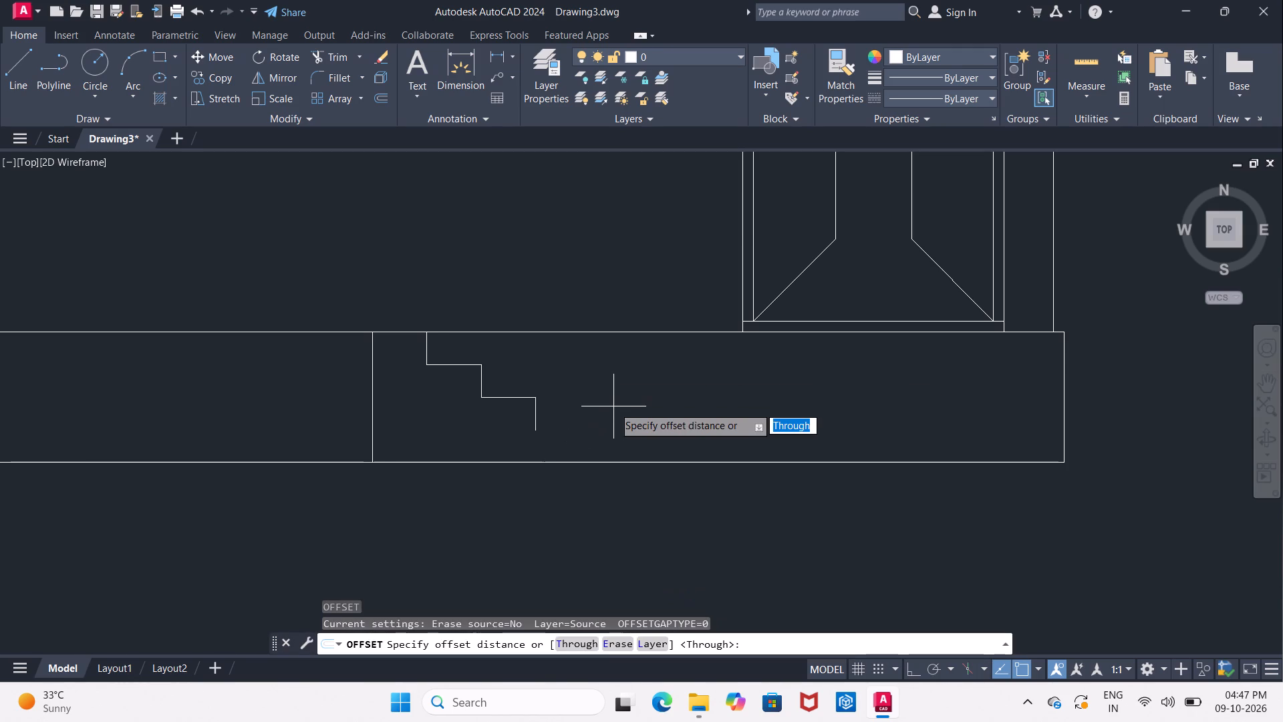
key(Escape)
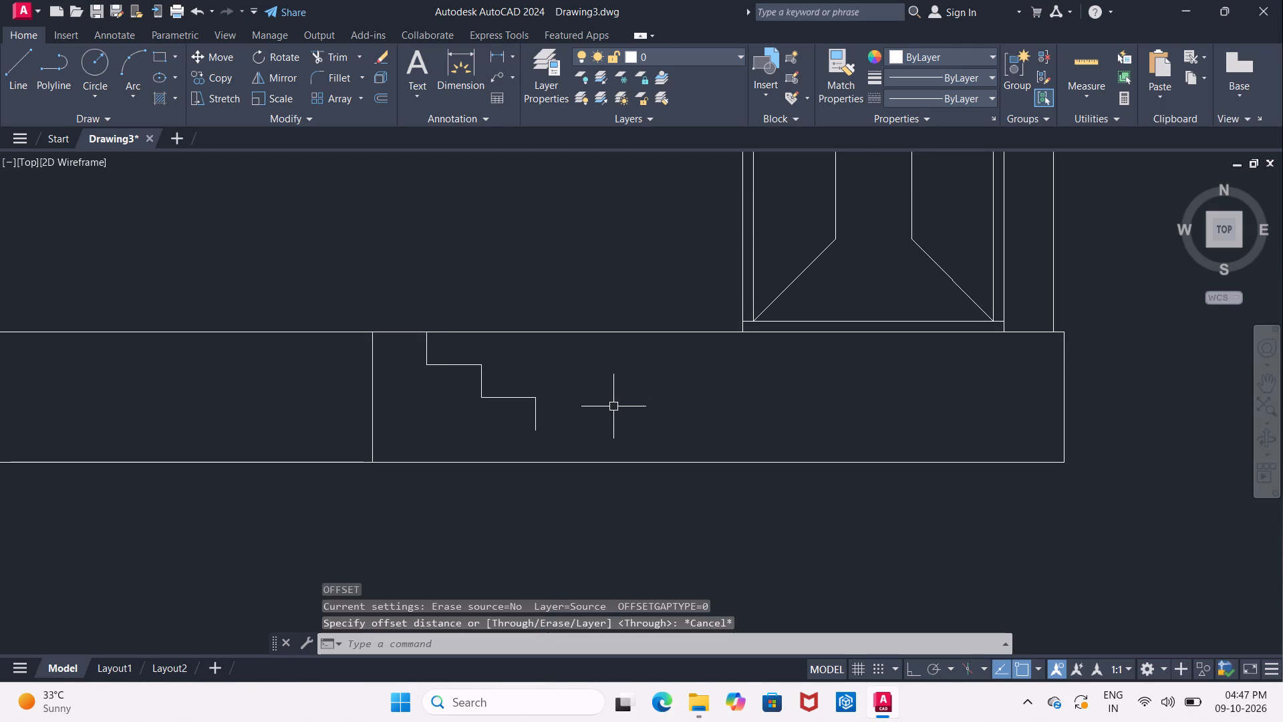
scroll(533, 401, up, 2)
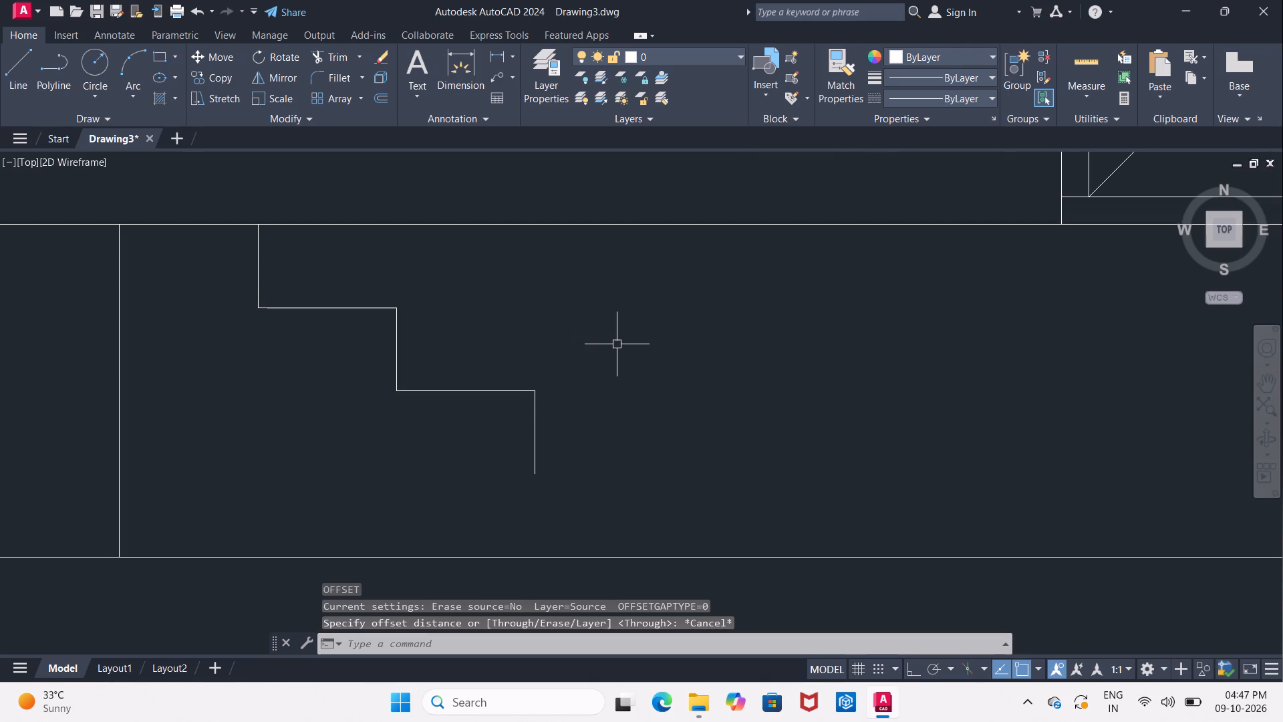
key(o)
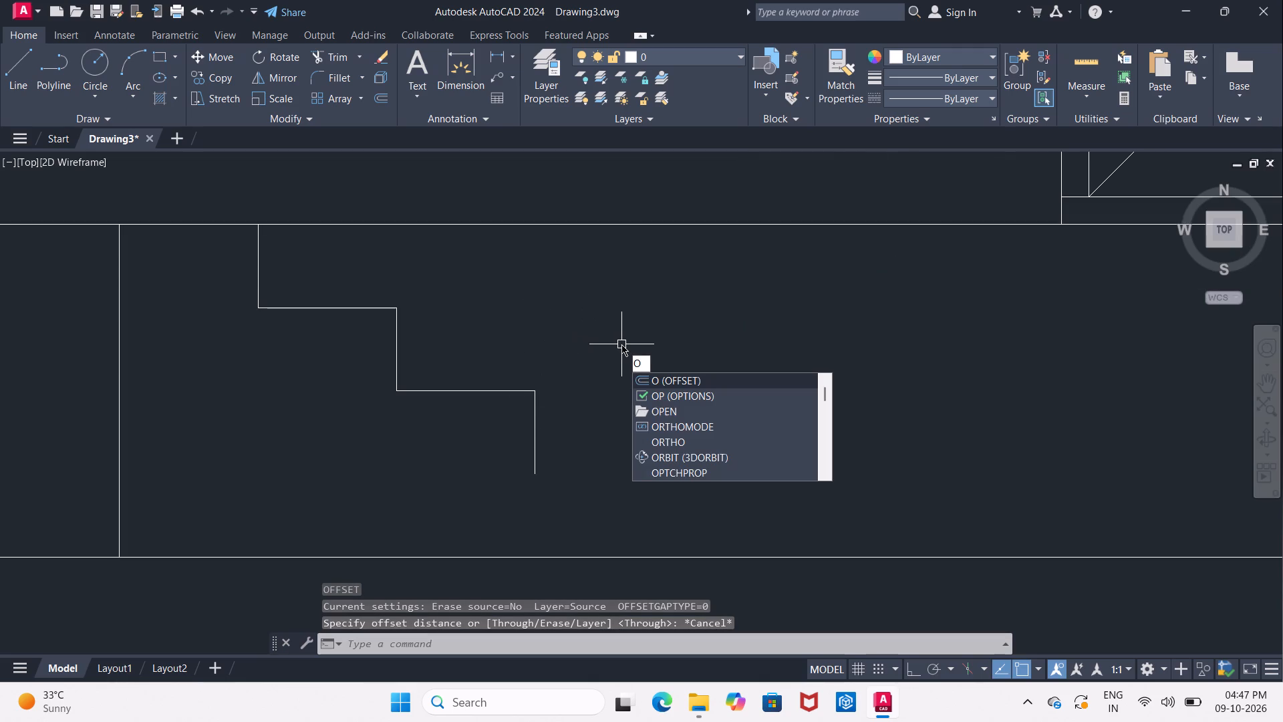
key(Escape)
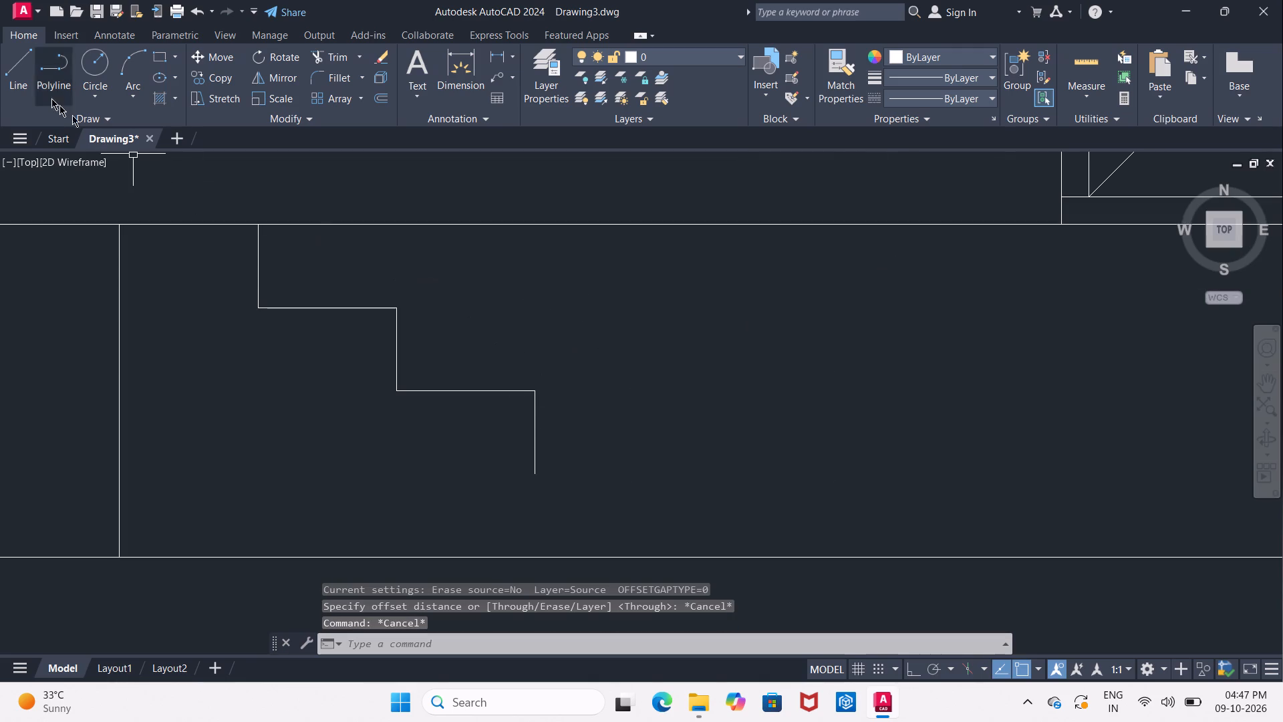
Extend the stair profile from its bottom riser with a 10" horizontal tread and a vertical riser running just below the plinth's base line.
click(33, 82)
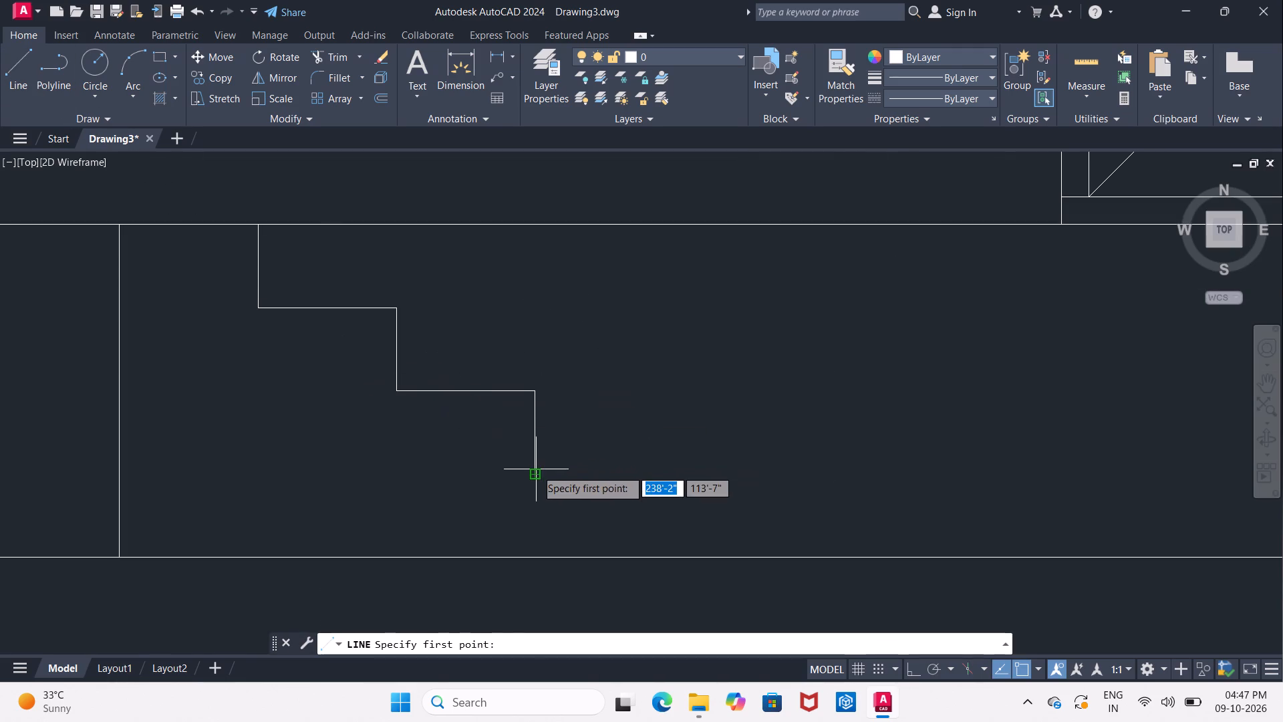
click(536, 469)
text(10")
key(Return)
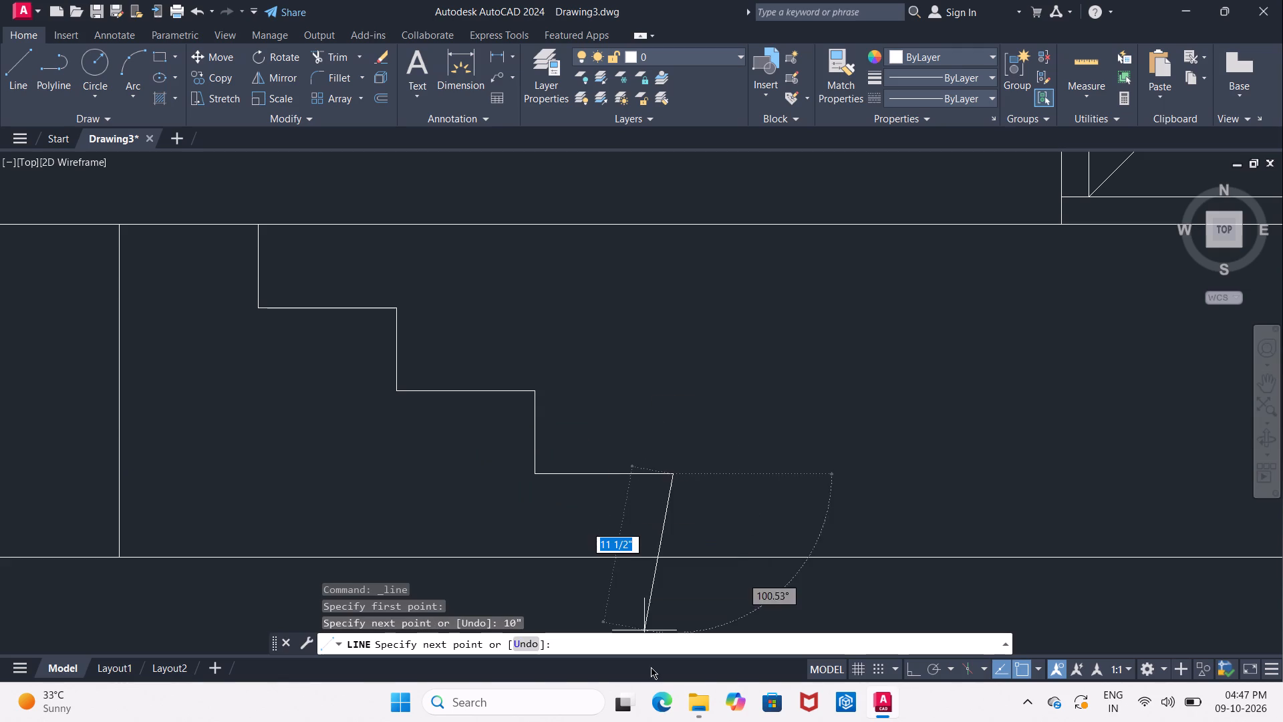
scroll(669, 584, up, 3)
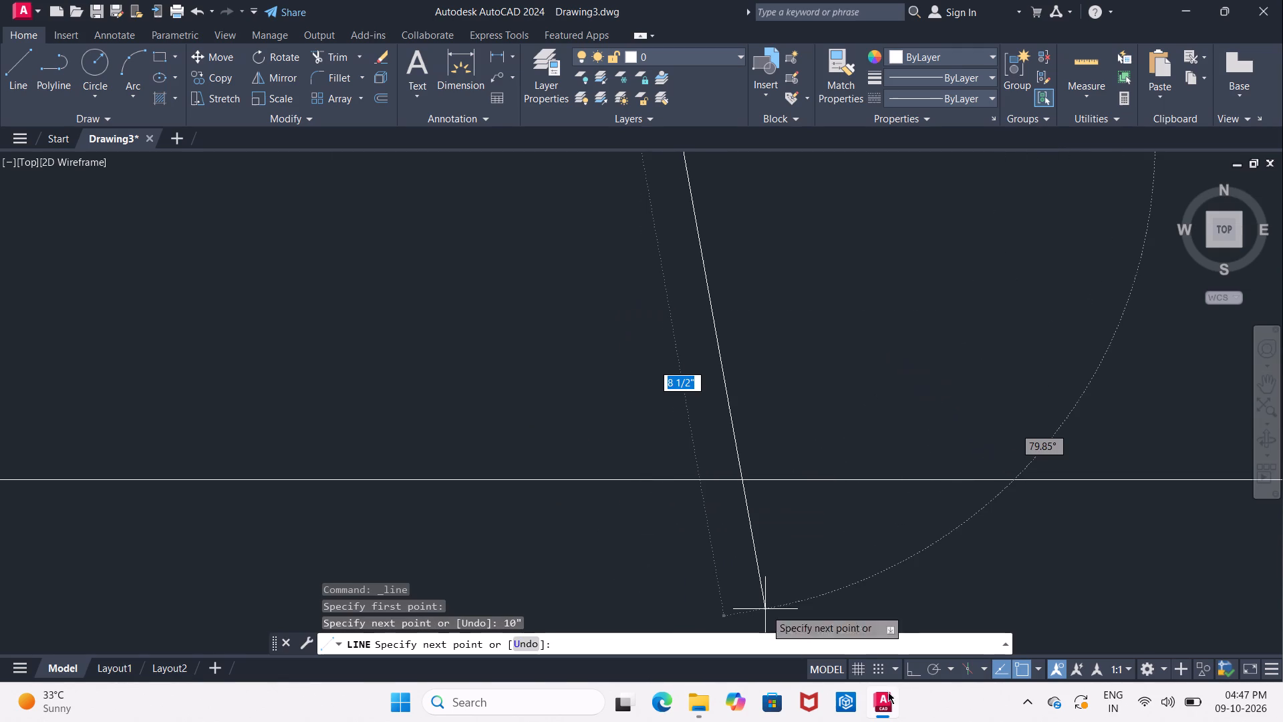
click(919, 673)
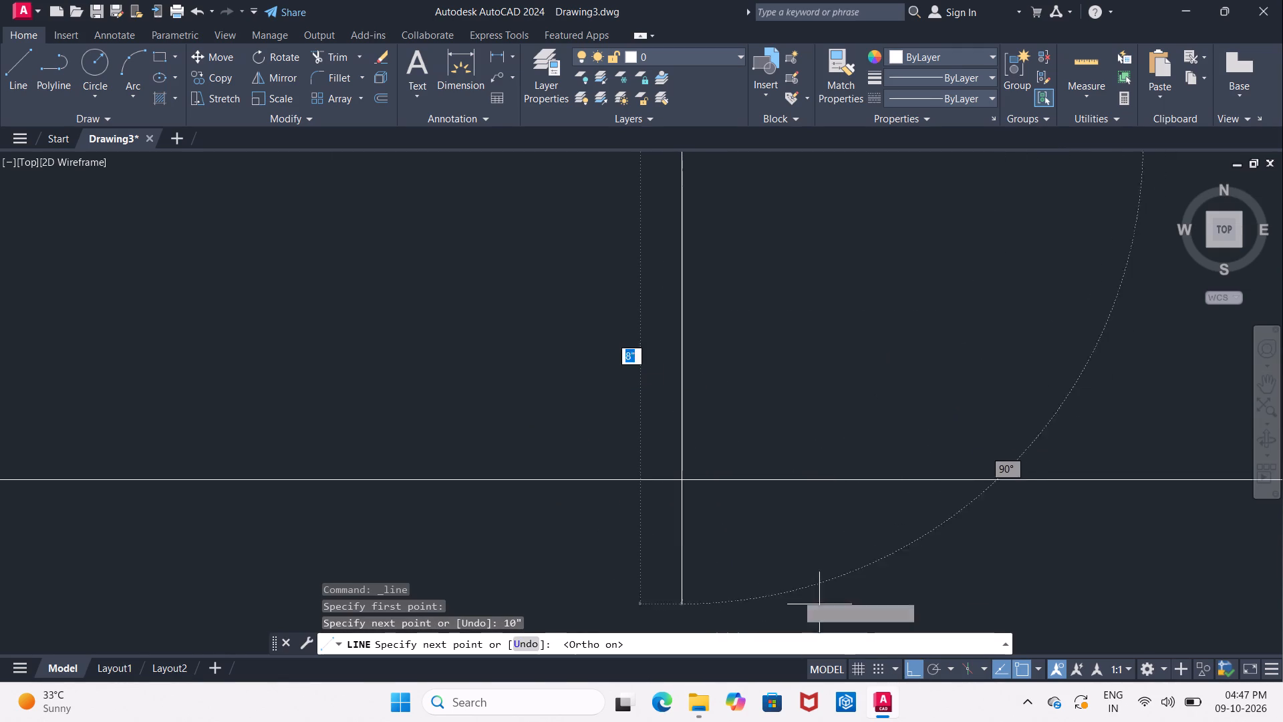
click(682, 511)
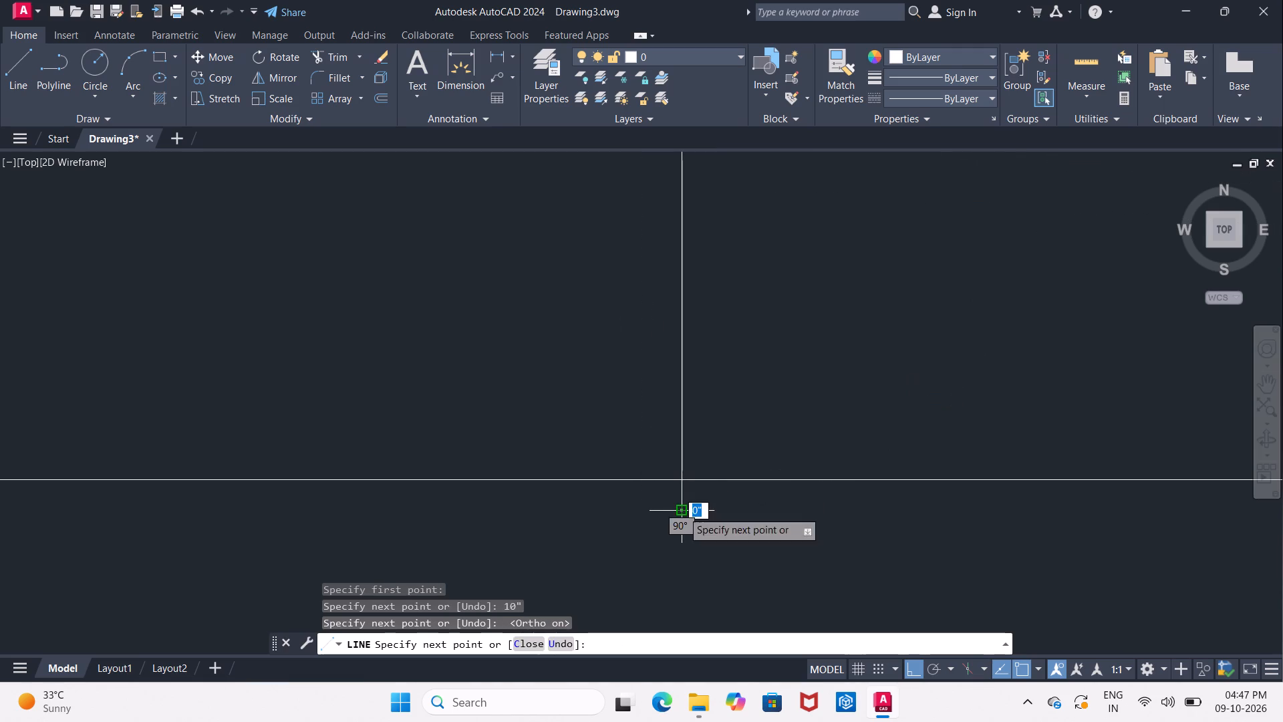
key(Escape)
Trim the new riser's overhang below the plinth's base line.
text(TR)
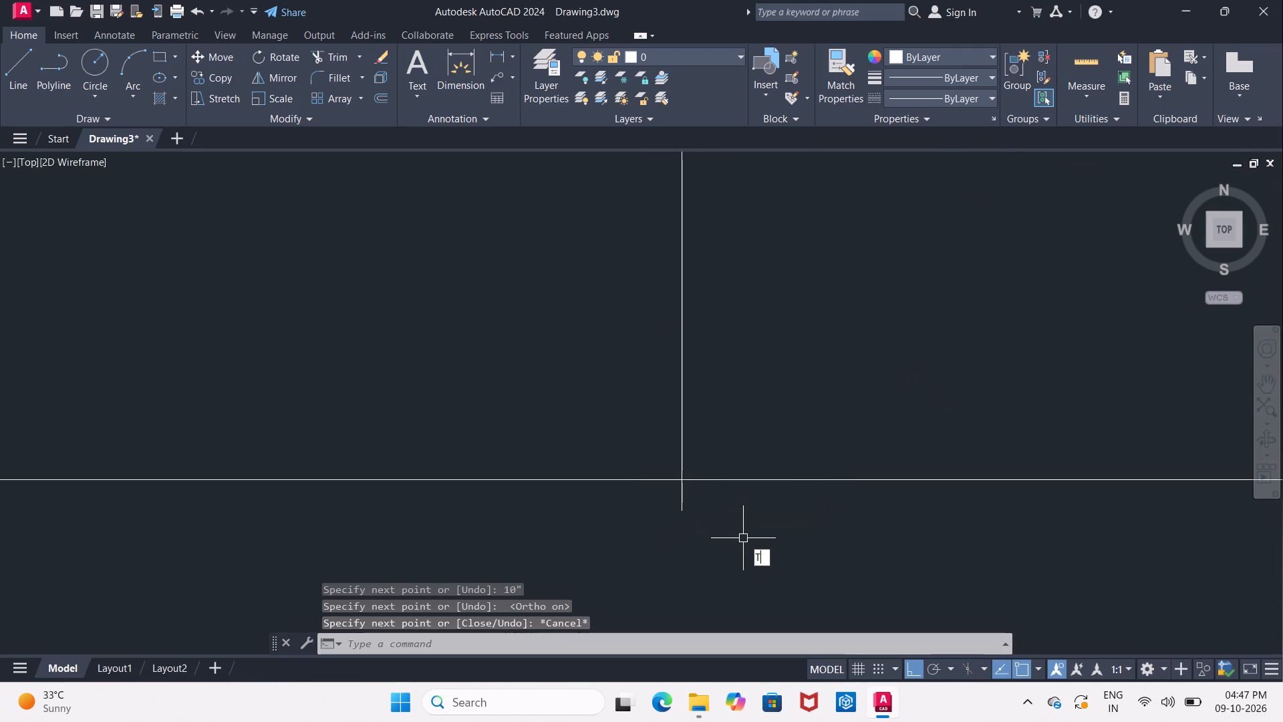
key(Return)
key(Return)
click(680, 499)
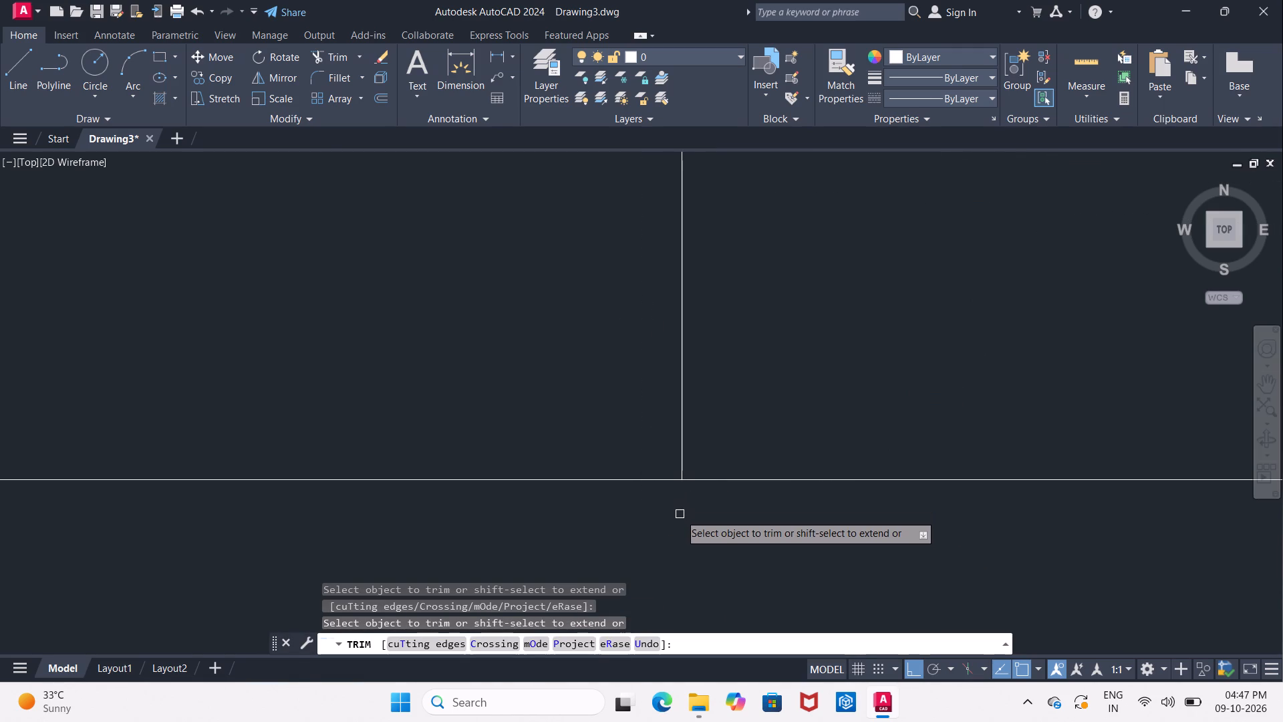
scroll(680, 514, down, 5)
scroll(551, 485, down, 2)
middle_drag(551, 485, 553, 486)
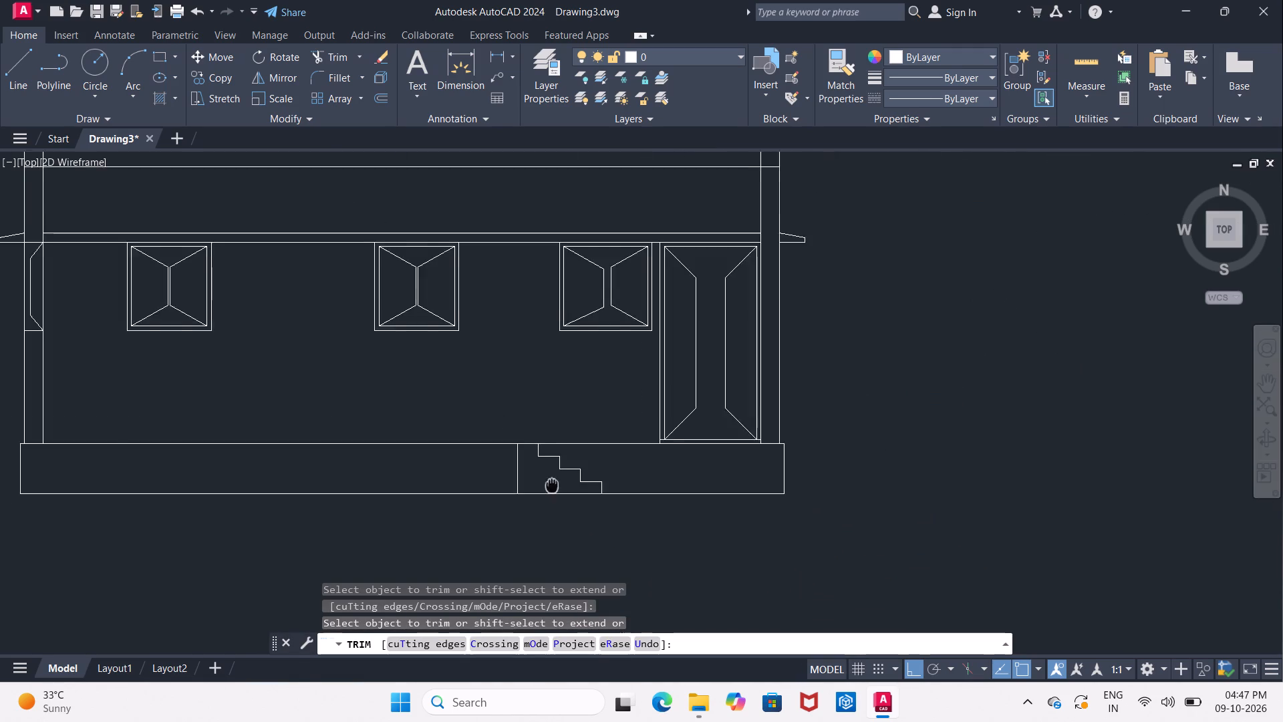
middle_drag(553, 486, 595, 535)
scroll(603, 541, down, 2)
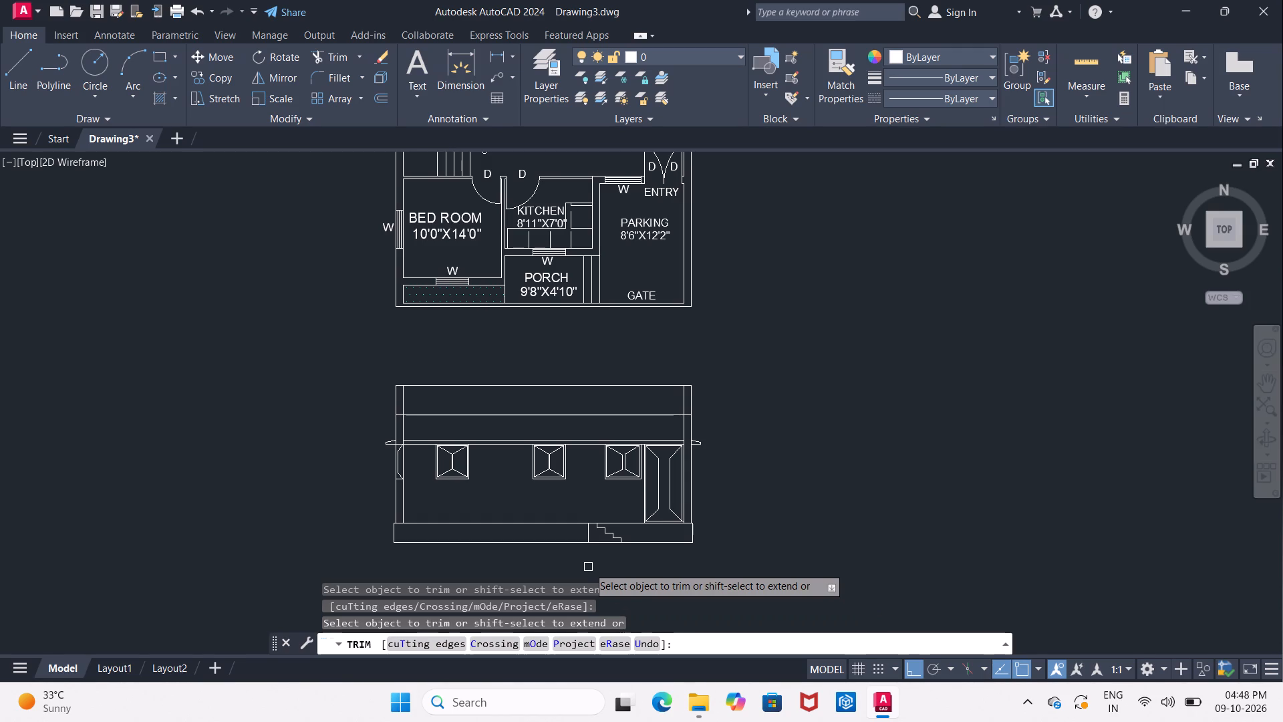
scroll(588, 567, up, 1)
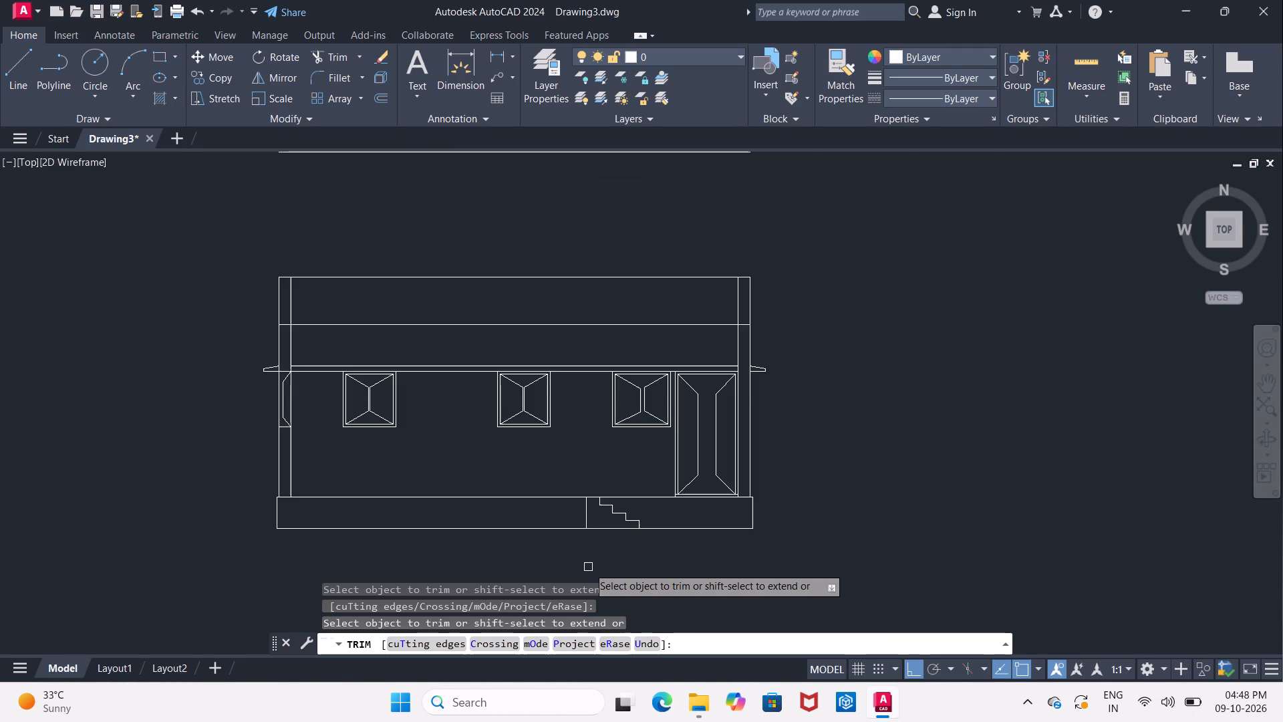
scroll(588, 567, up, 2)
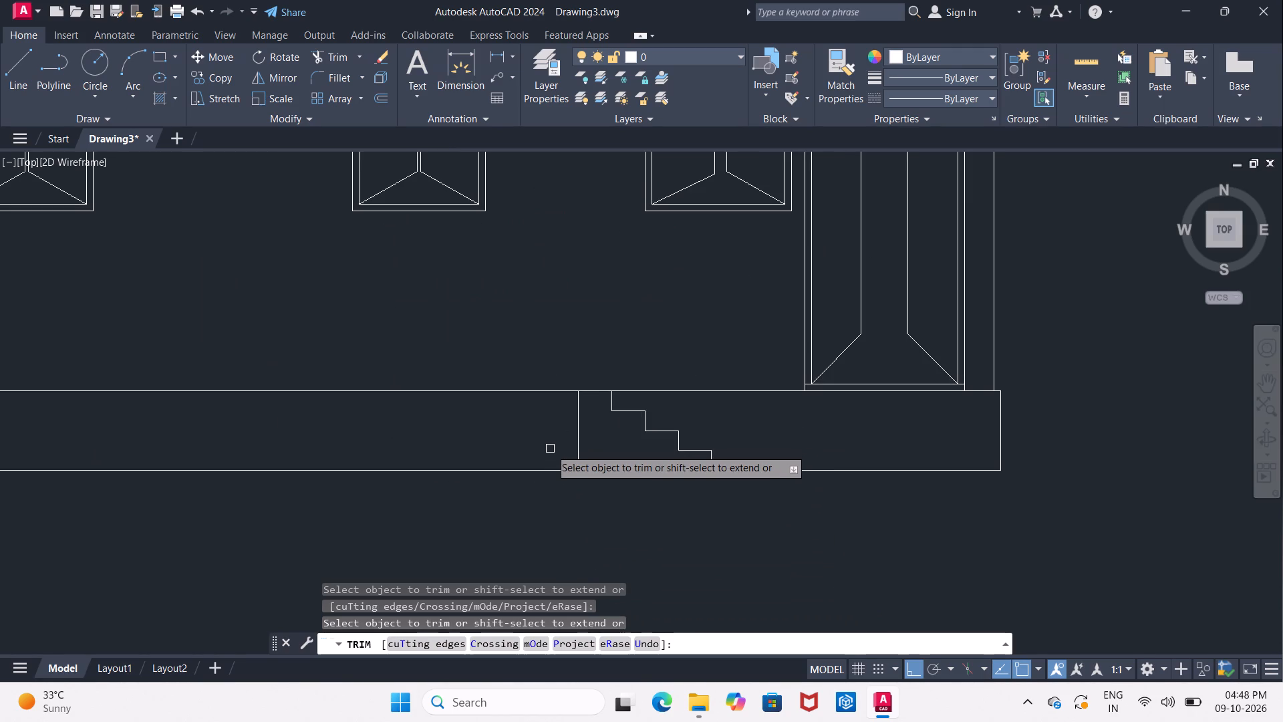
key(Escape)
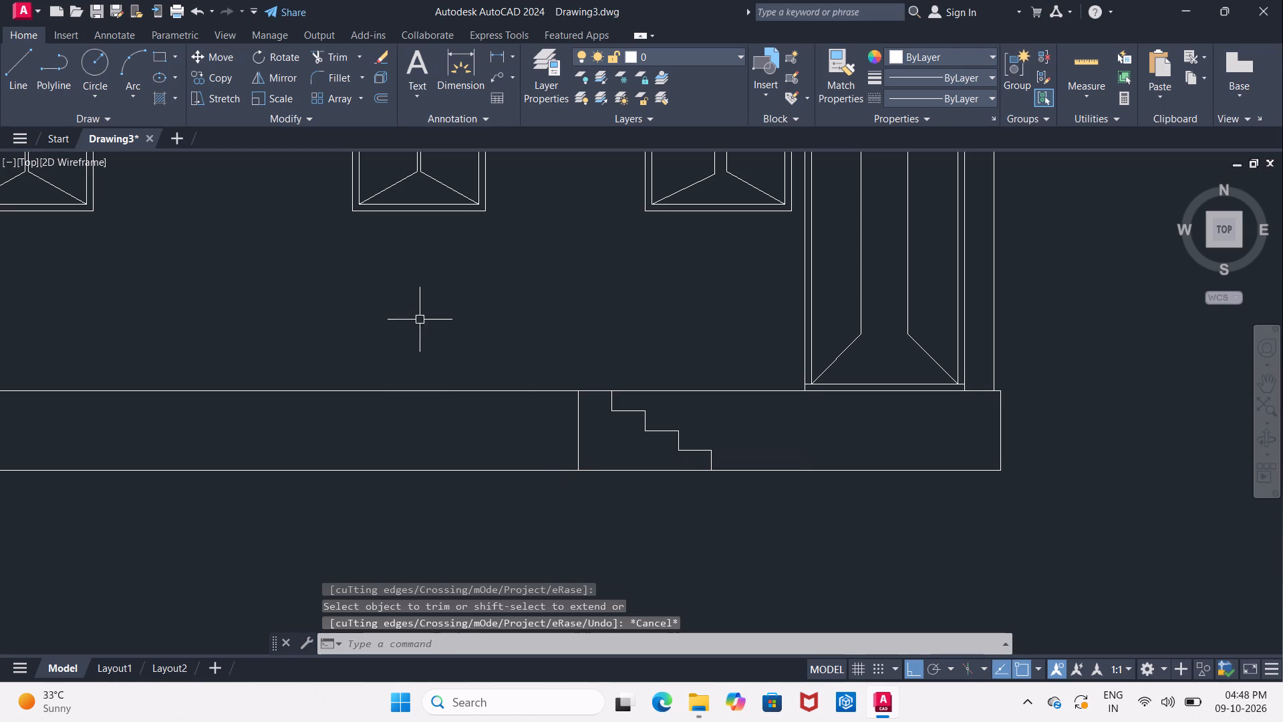
Erase the seven stair-profile lines and the vertical line beside them from the plinth in the front elevation.
click(620, 410)
click(645, 418)
click(668, 431)
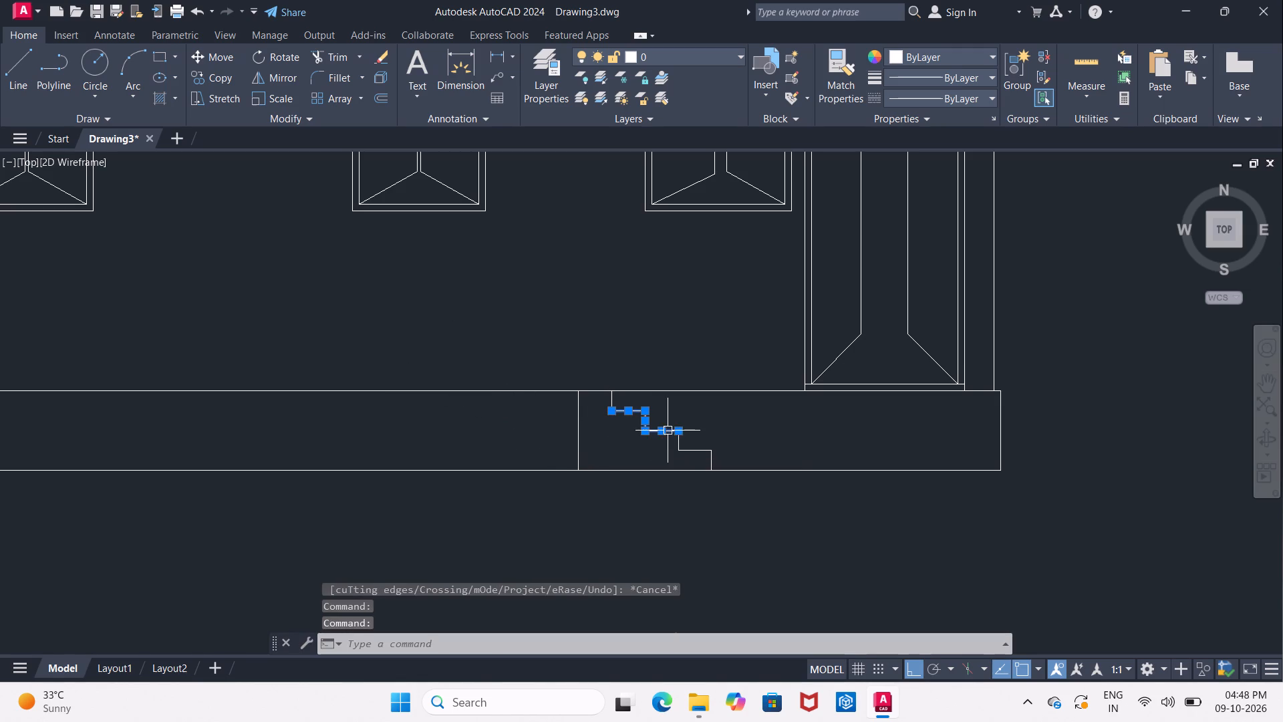
click(680, 441)
click(704, 453)
click(714, 463)
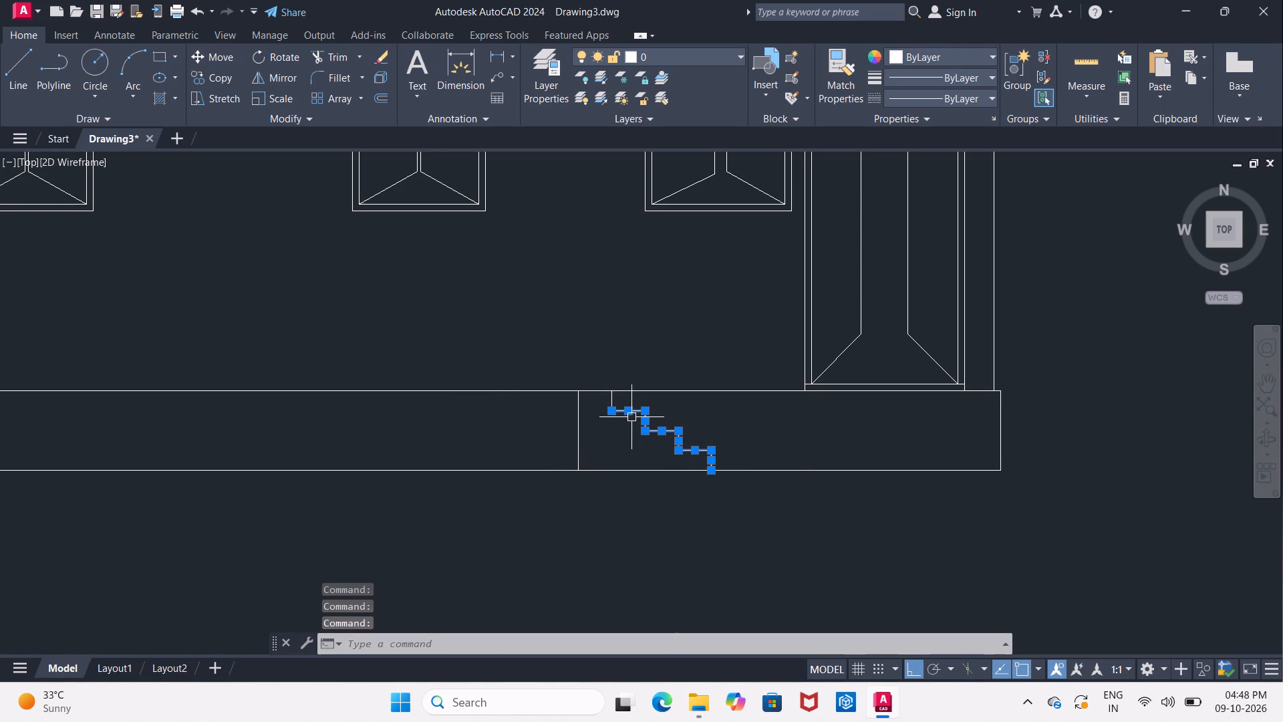
click(614, 401)
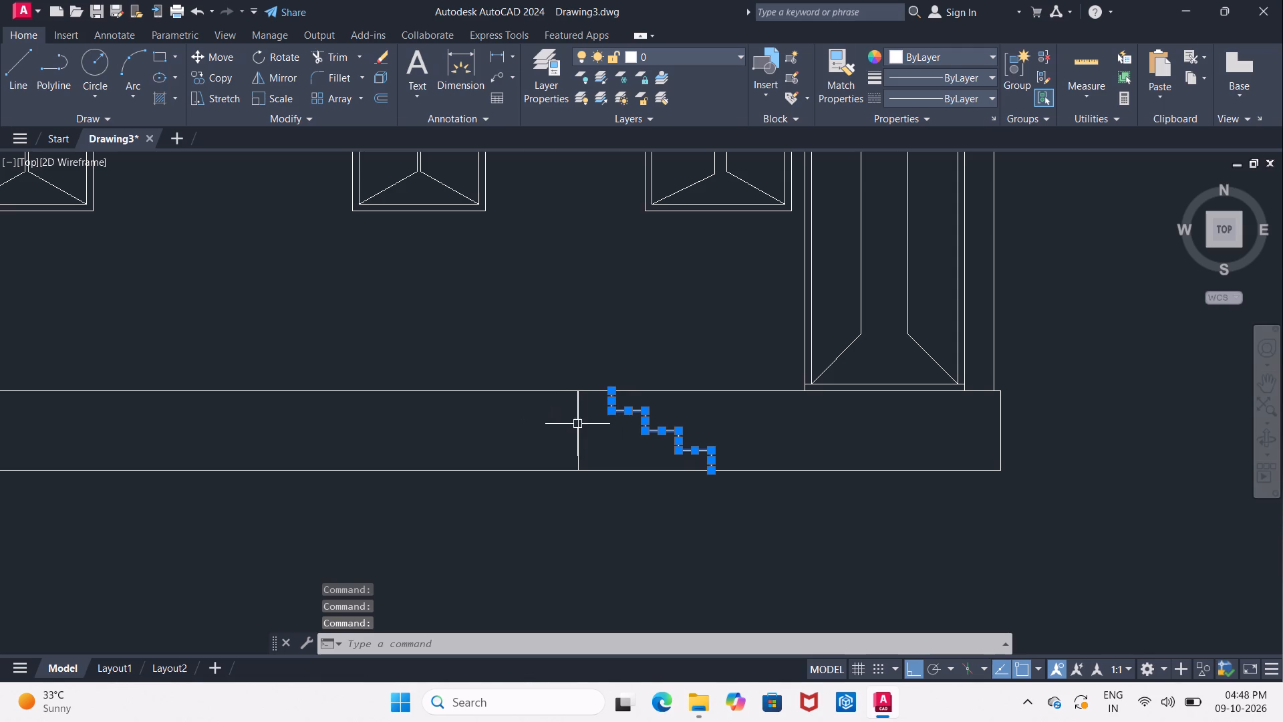
click(579, 424)
key(Delete)
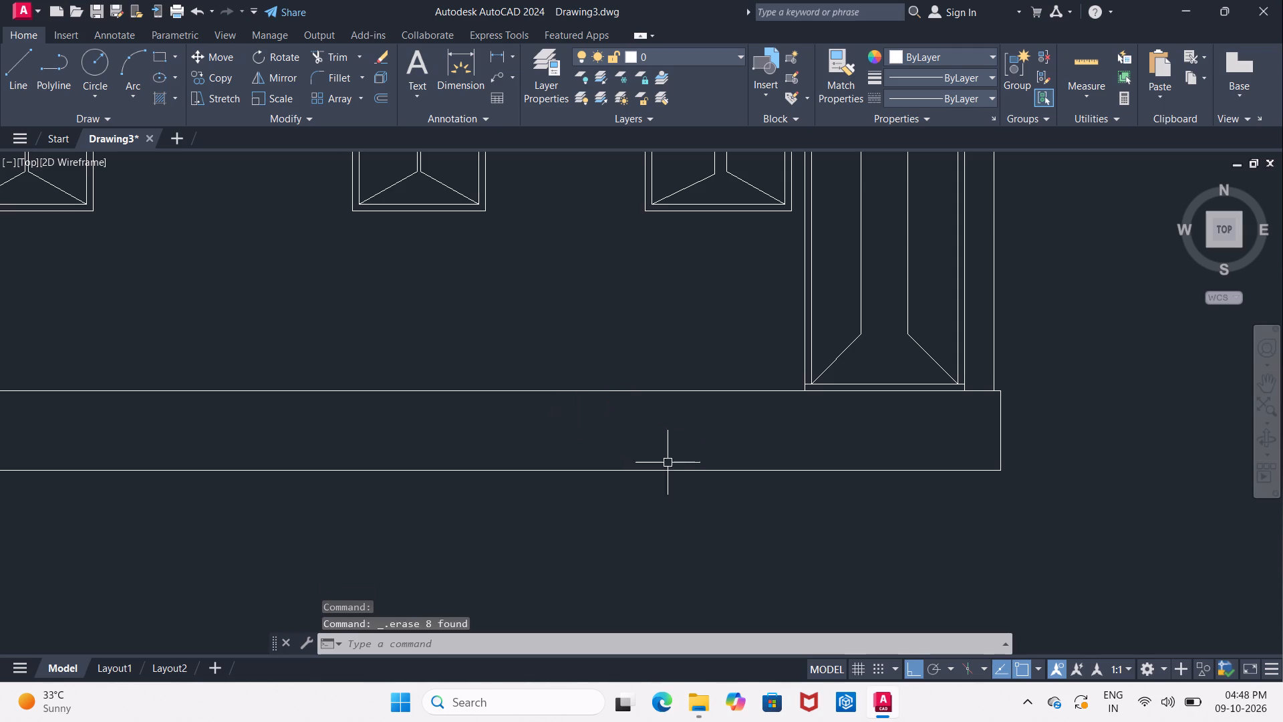
Minimise the drawing window, close the file browser window and launch Fuji from its desktop shortcut.
click(1173, 4)
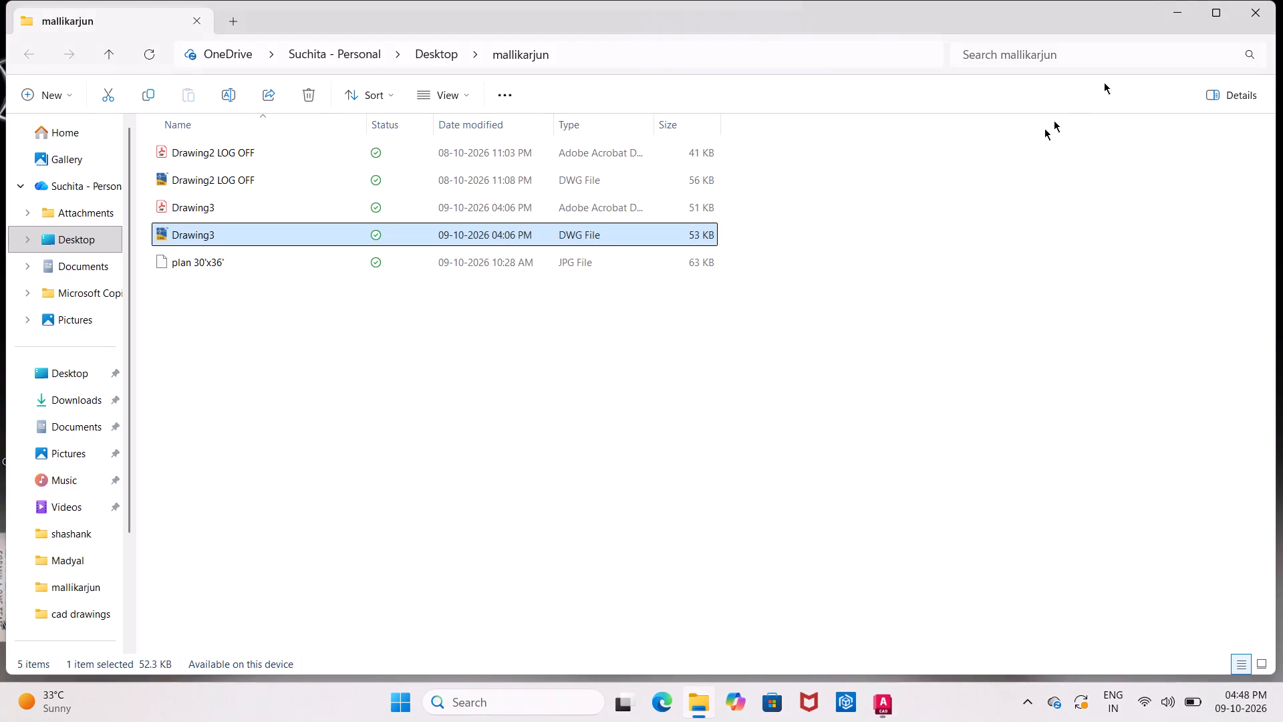
click(1254, 12)
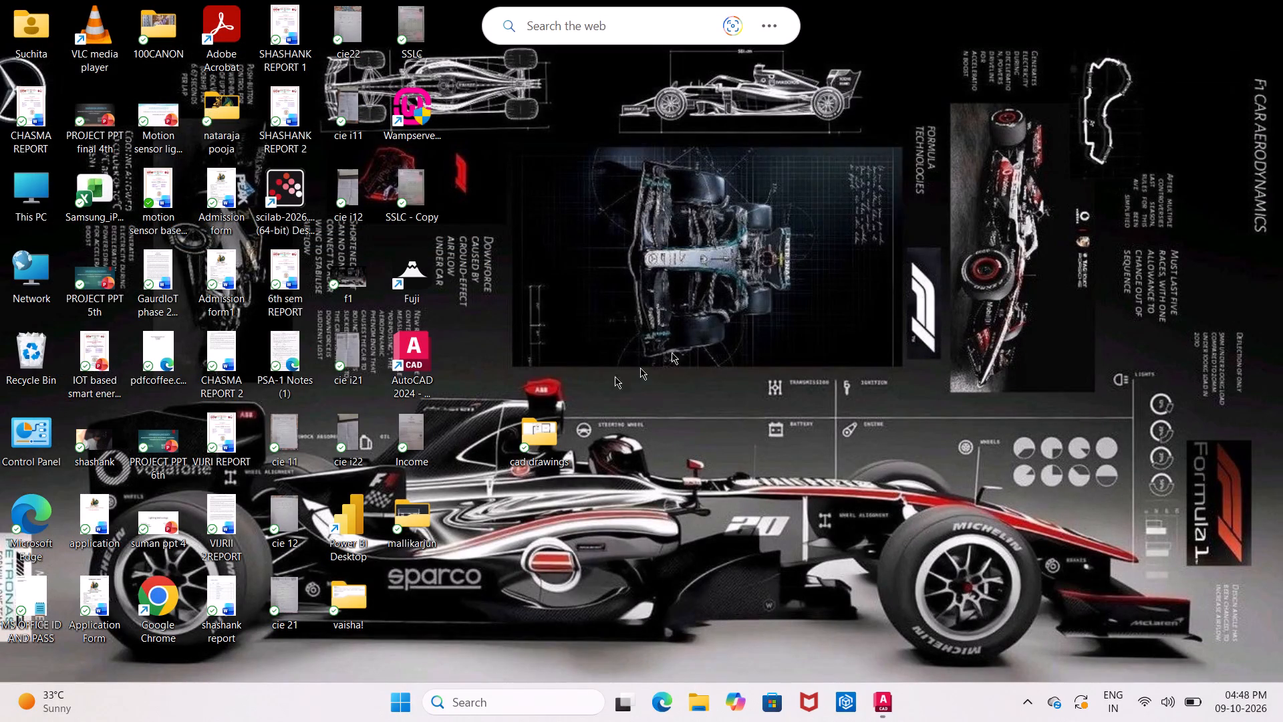
double_click(416, 273)
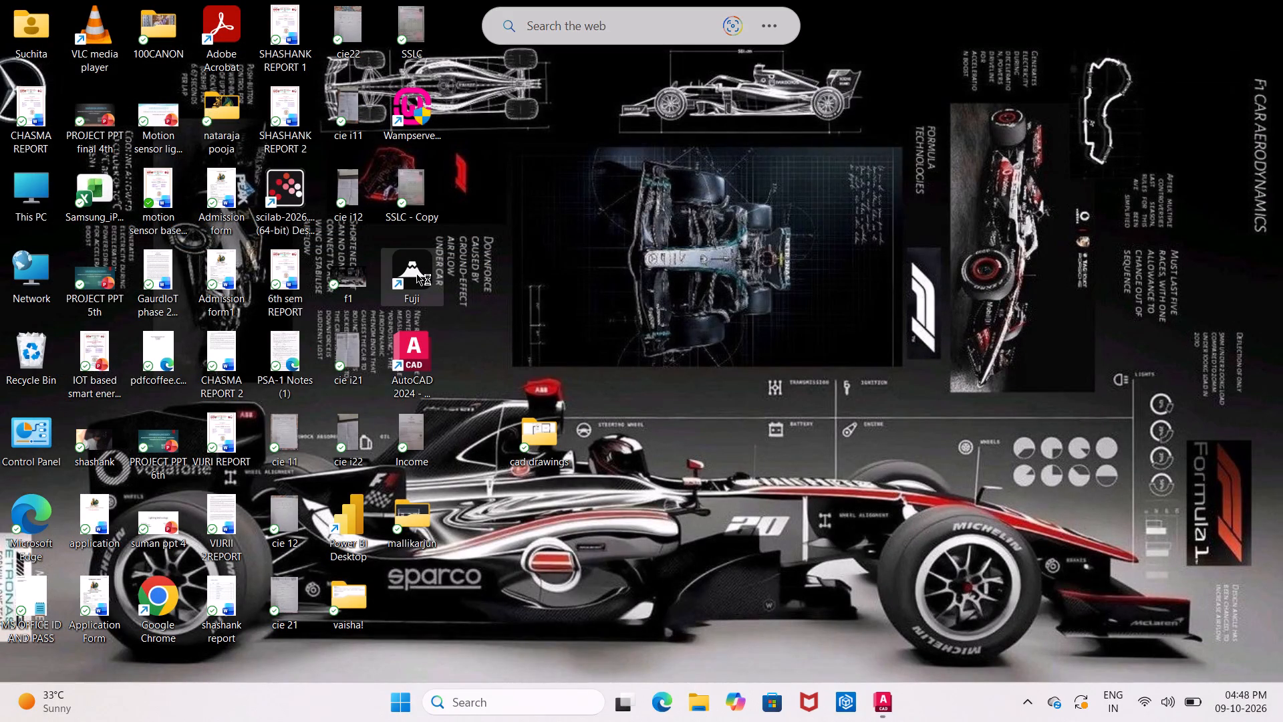
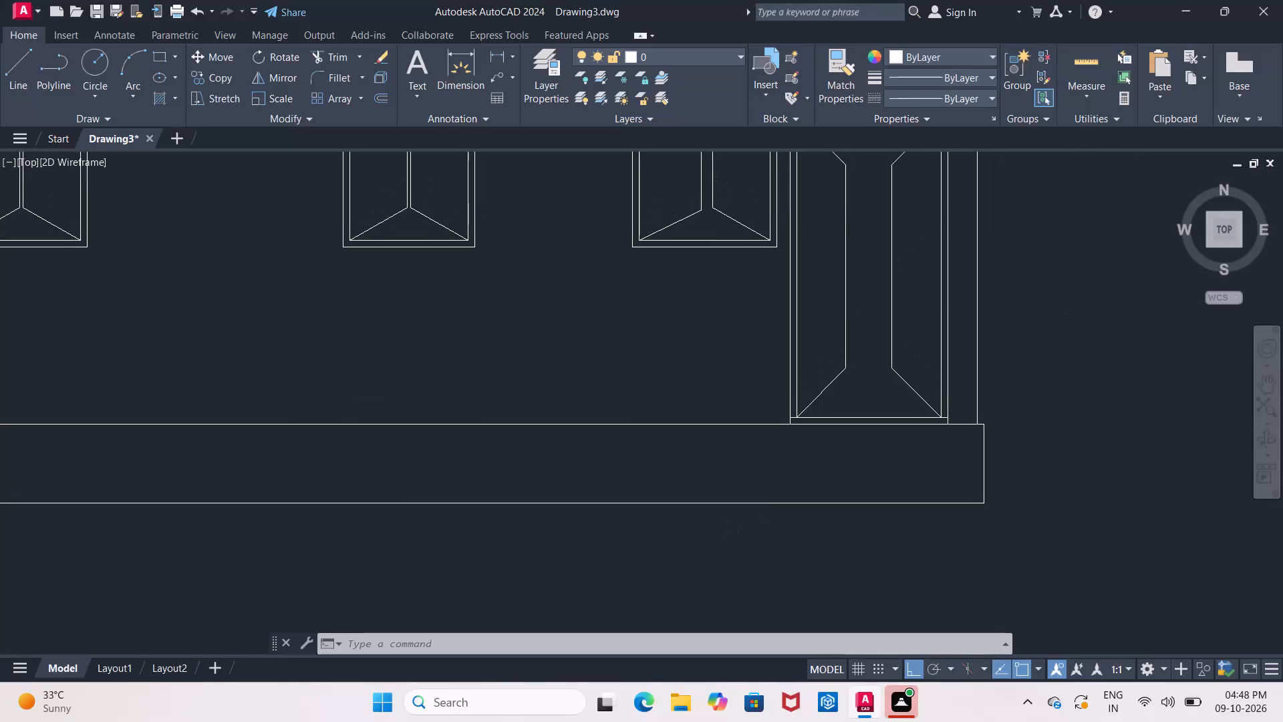
Trim the two short bottom-line segments between the entrance door's inner and outer frame lines in the front elevation.
scroll(712, 460, down, 1)
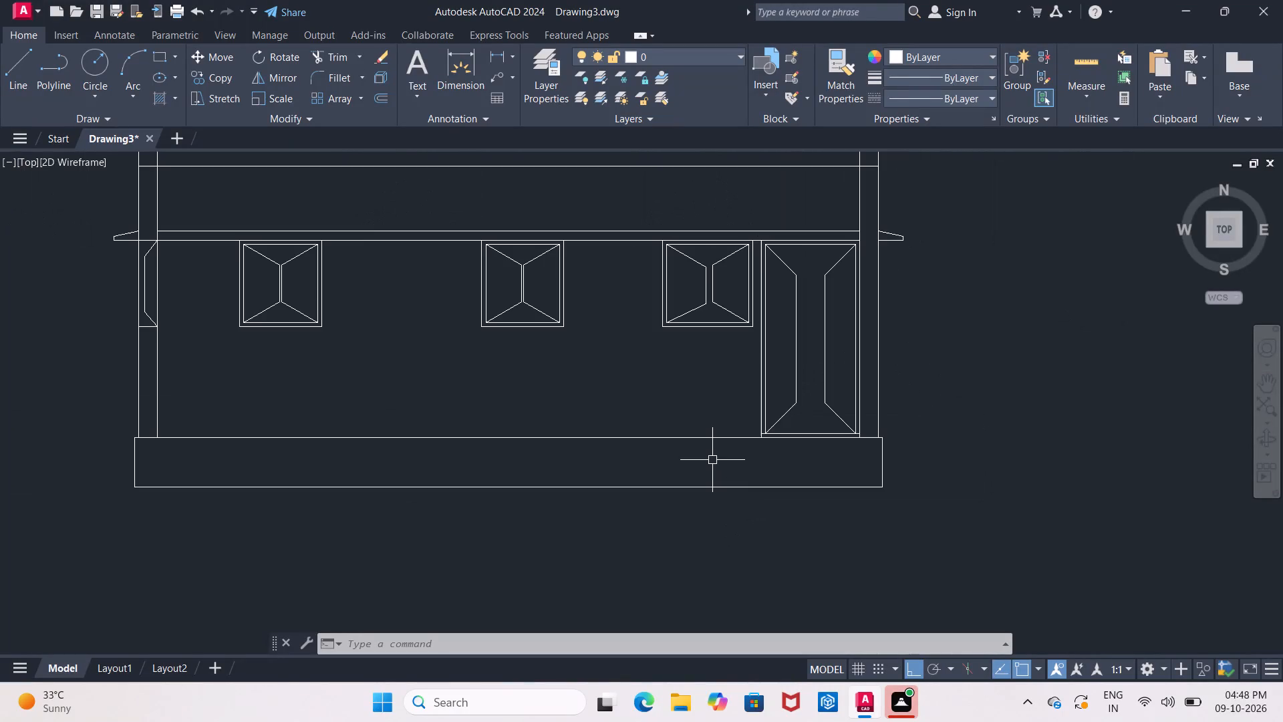
scroll(760, 450, up, 1)
middle_drag(760, 450, 690, 525)
scroll(781, 516, up, 2)
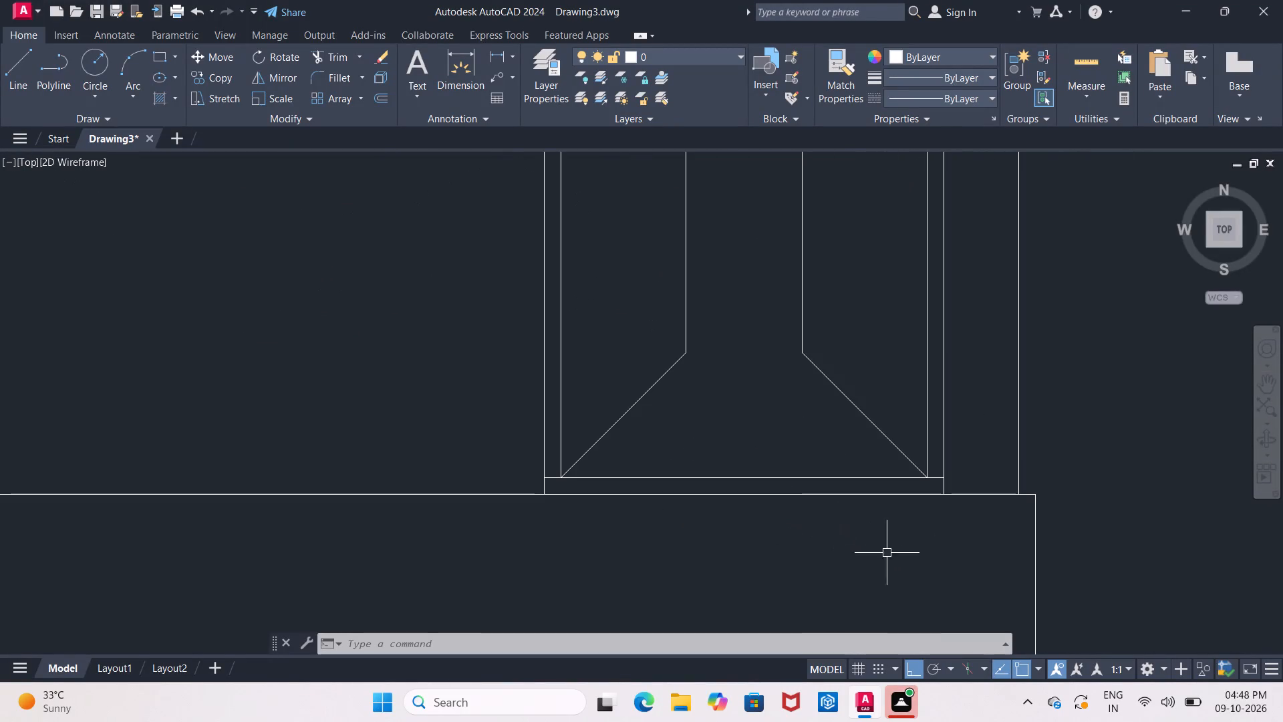
key(Escape)
text(TR)
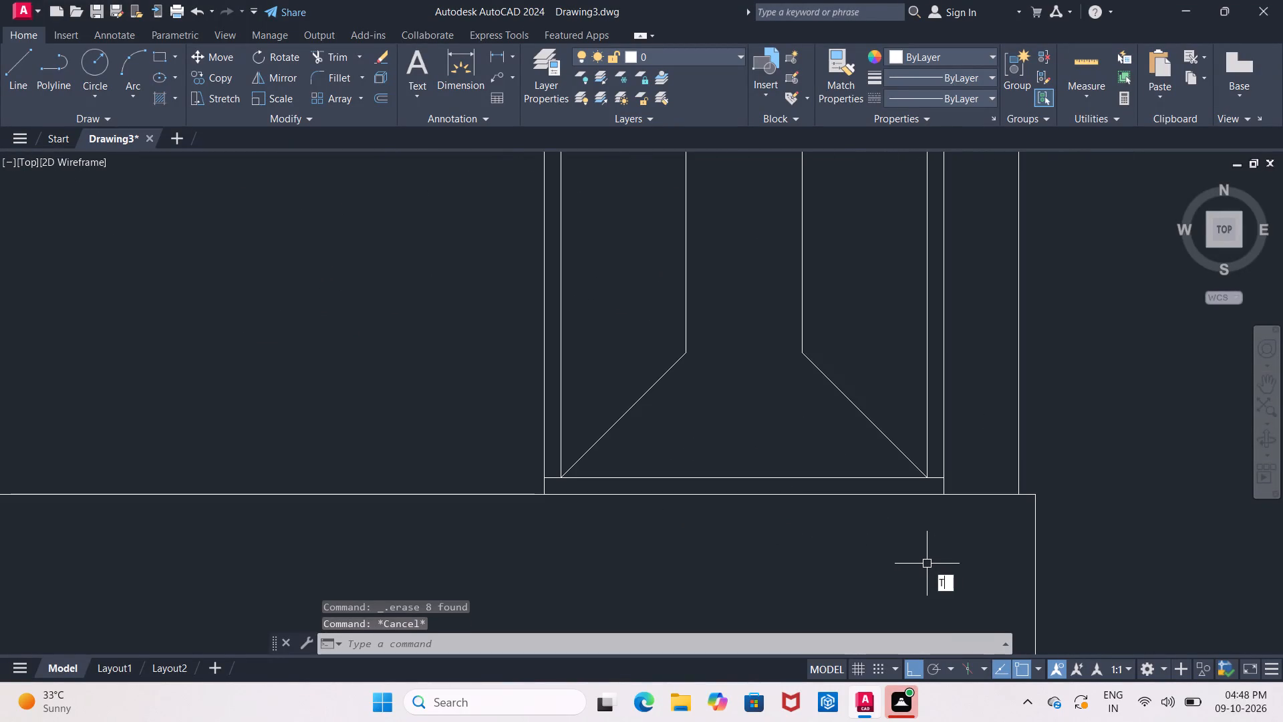
key(Return)
key(Return)
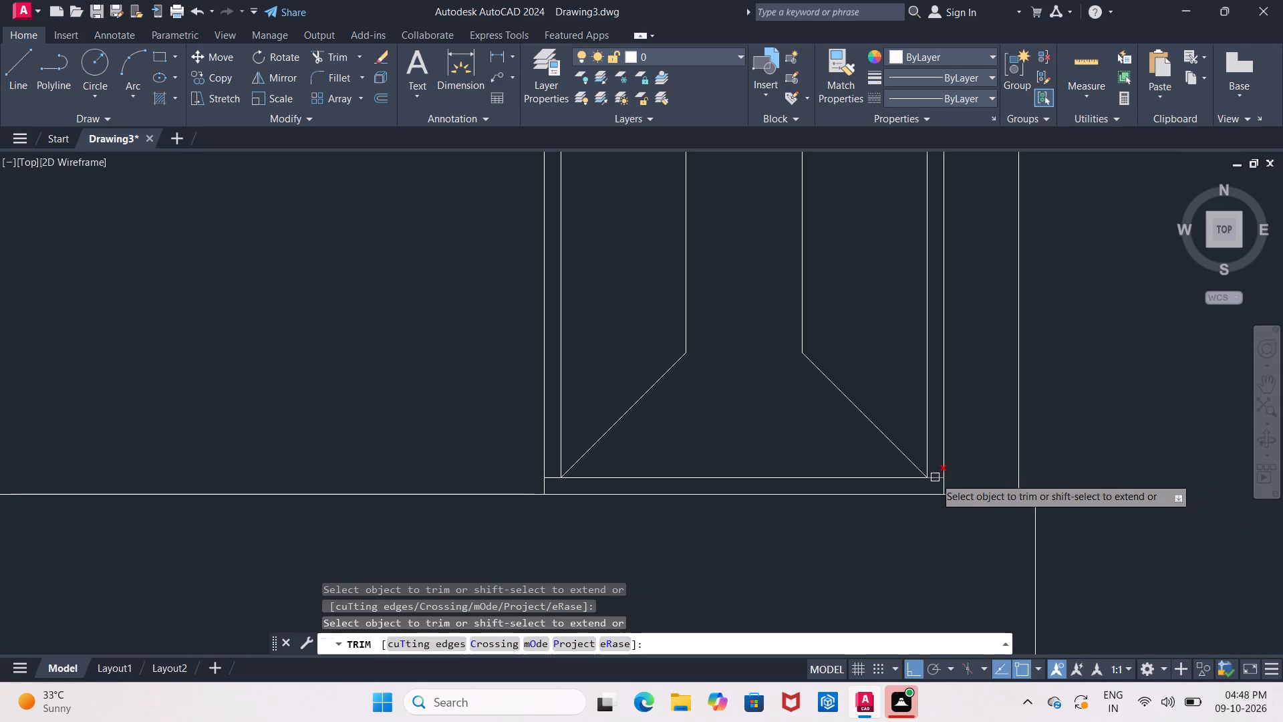
scroll(933, 478, up, 2)
click(933, 475)
click(932, 487)
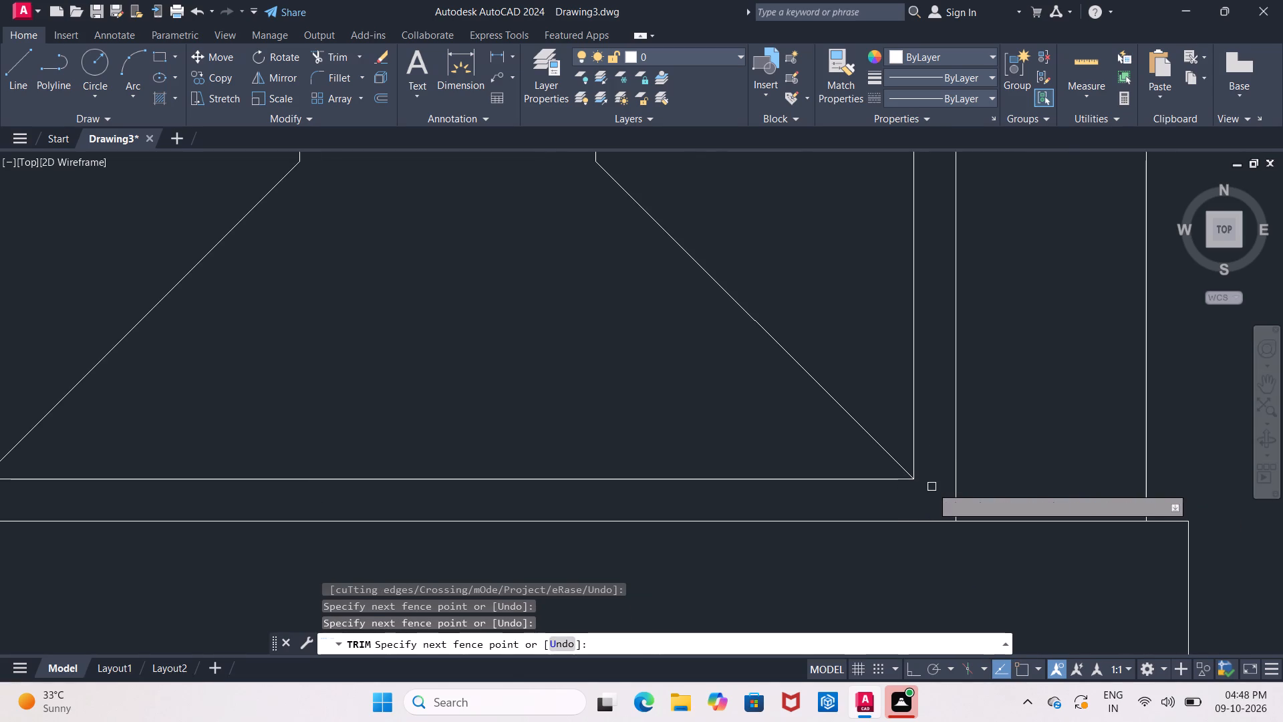
scroll(636, 482, down, 3)
scroll(431, 467, up, 3)
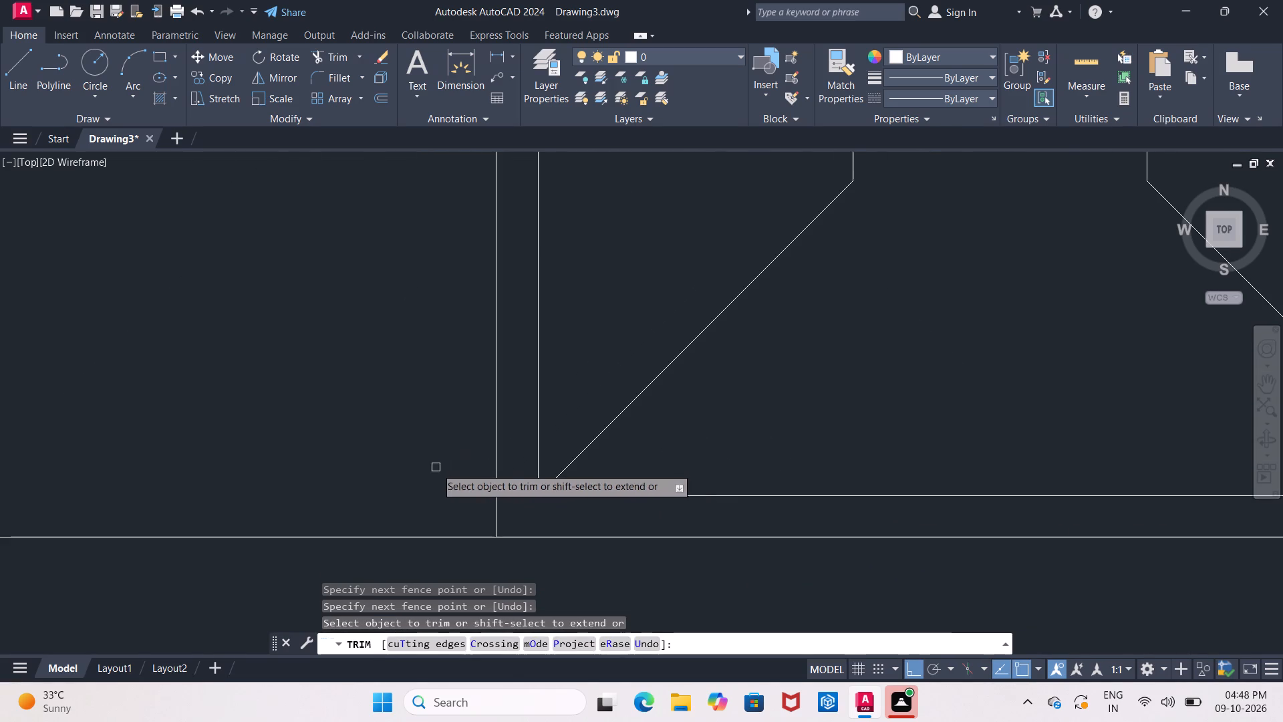
drag(516, 483, 517, 511)
scroll(517, 509, down, 3)
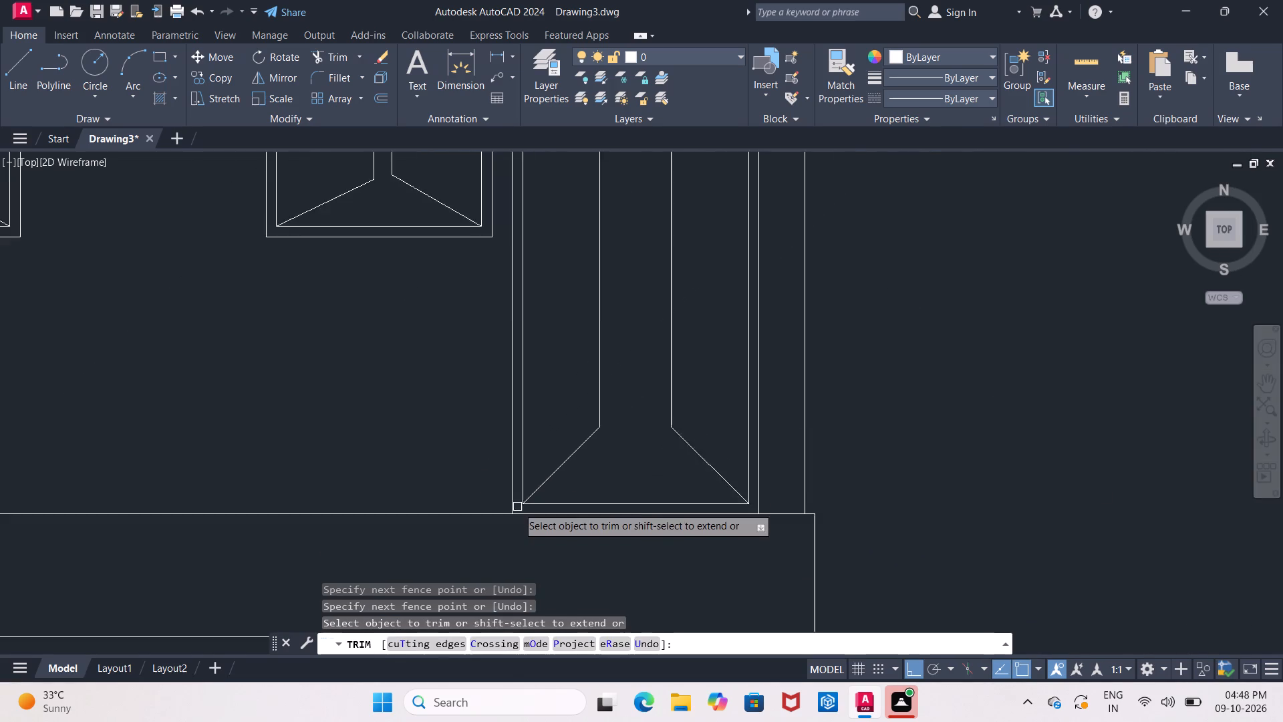
Examine the front elevation's windows, plinth and parapet corner, and its alignment with the floor plan above.
scroll(517, 507, down, 2)
middle_drag(424, 454, 727, 463)
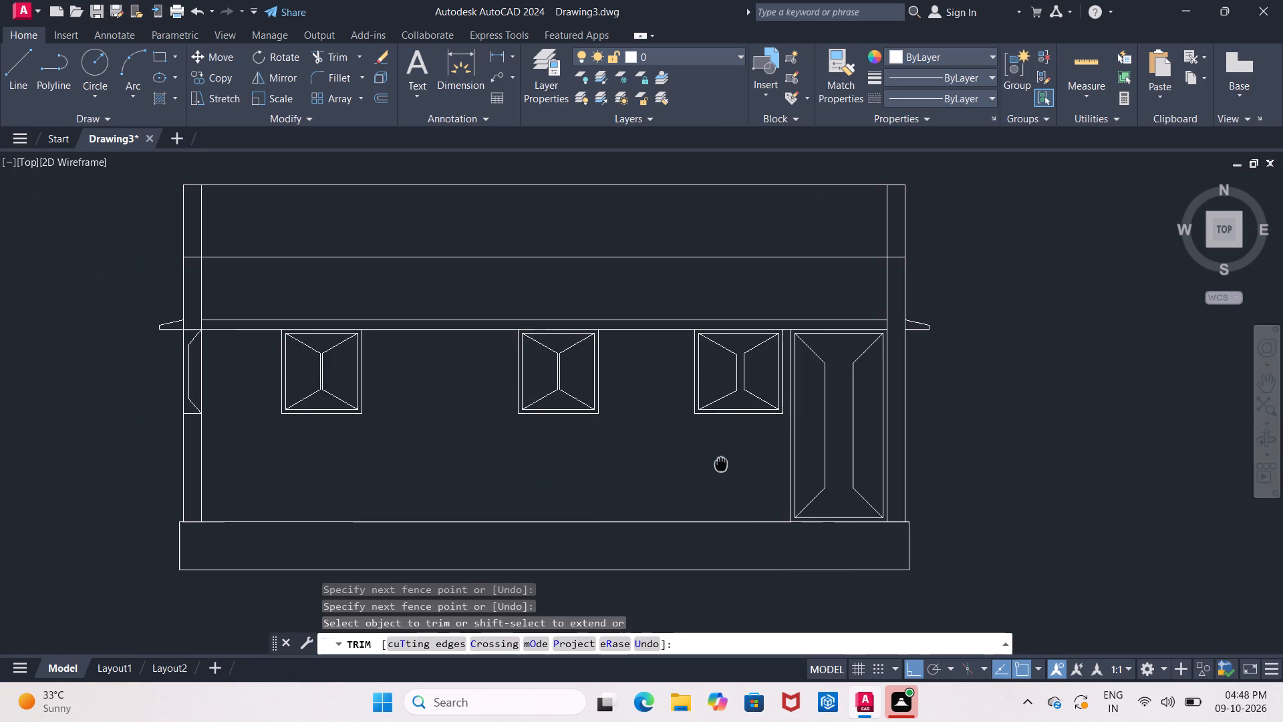
middle_drag(727, 463, 726, 476)
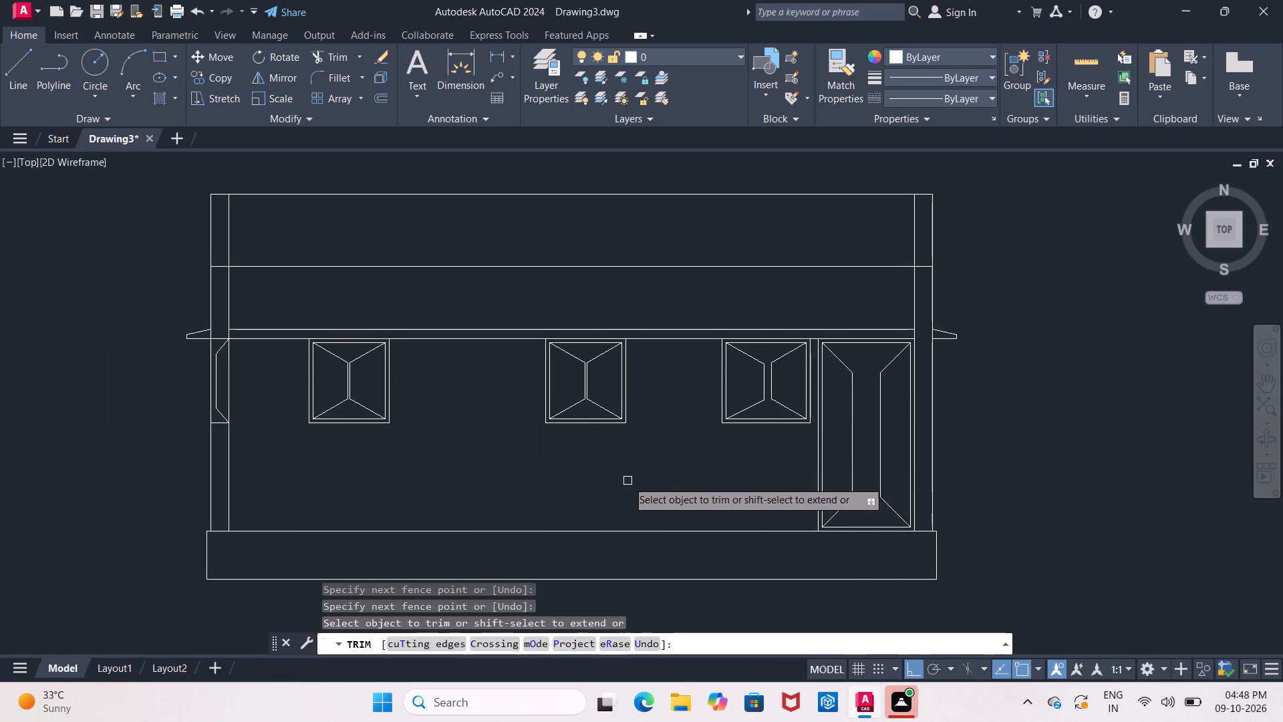
scroll(483, 481, up, 1)
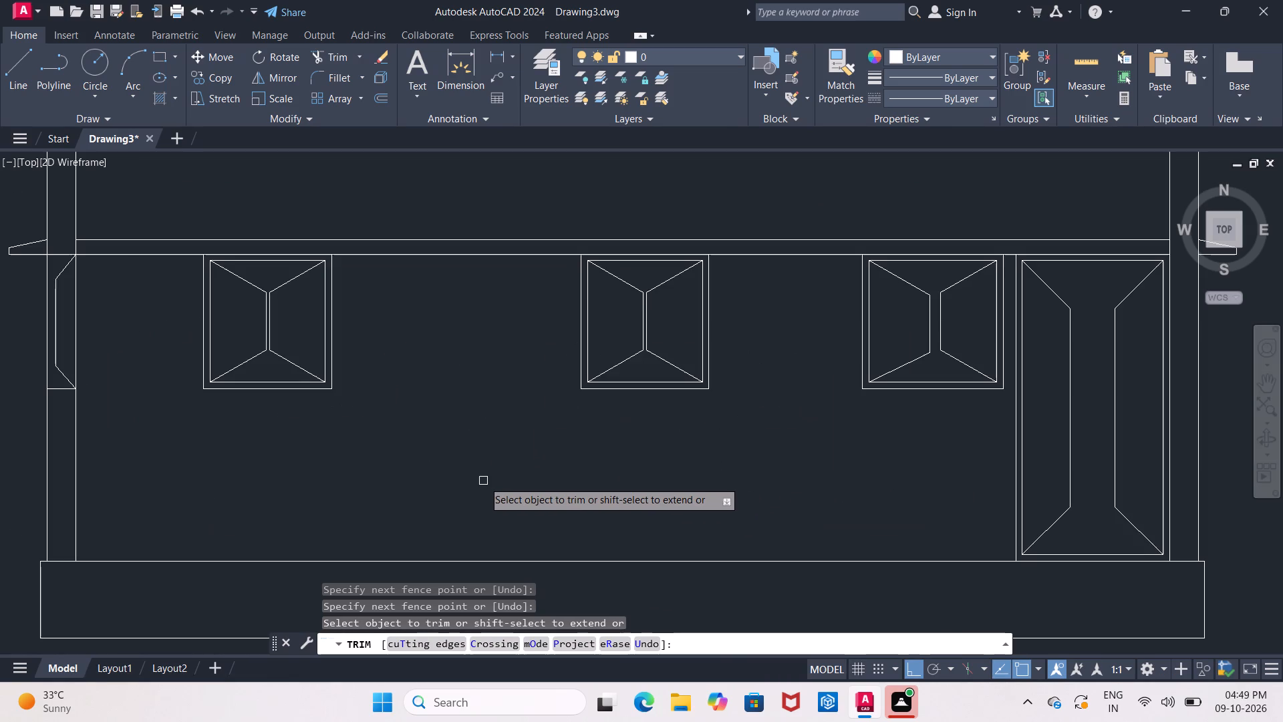
scroll(483, 481, down, 1)
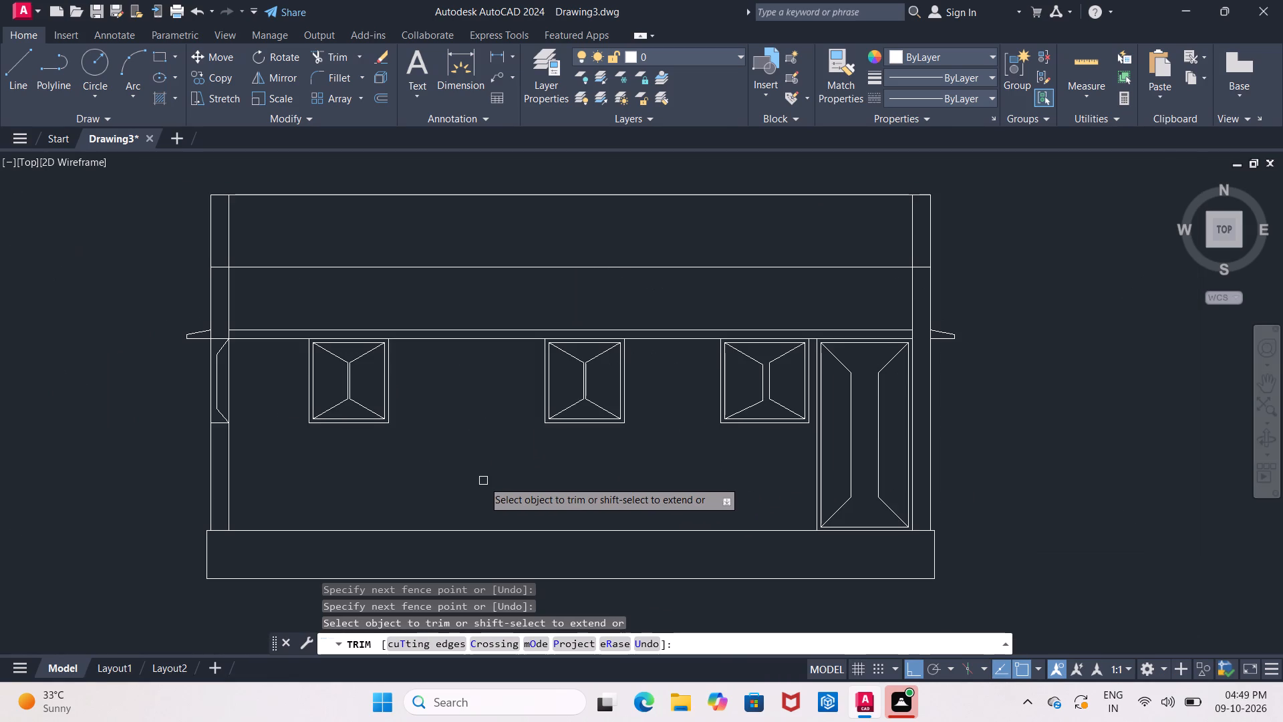
middle_drag(483, 481, 591, 544)
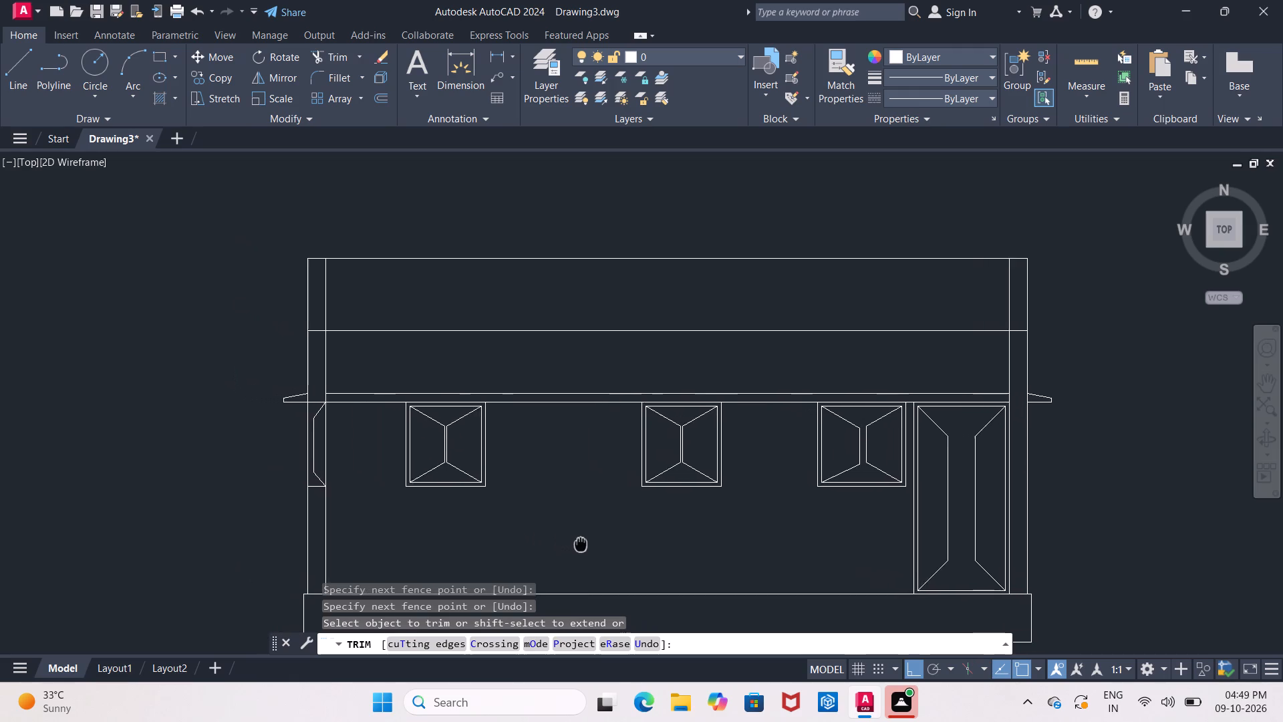
middle_drag(591, 544, 658, 530)
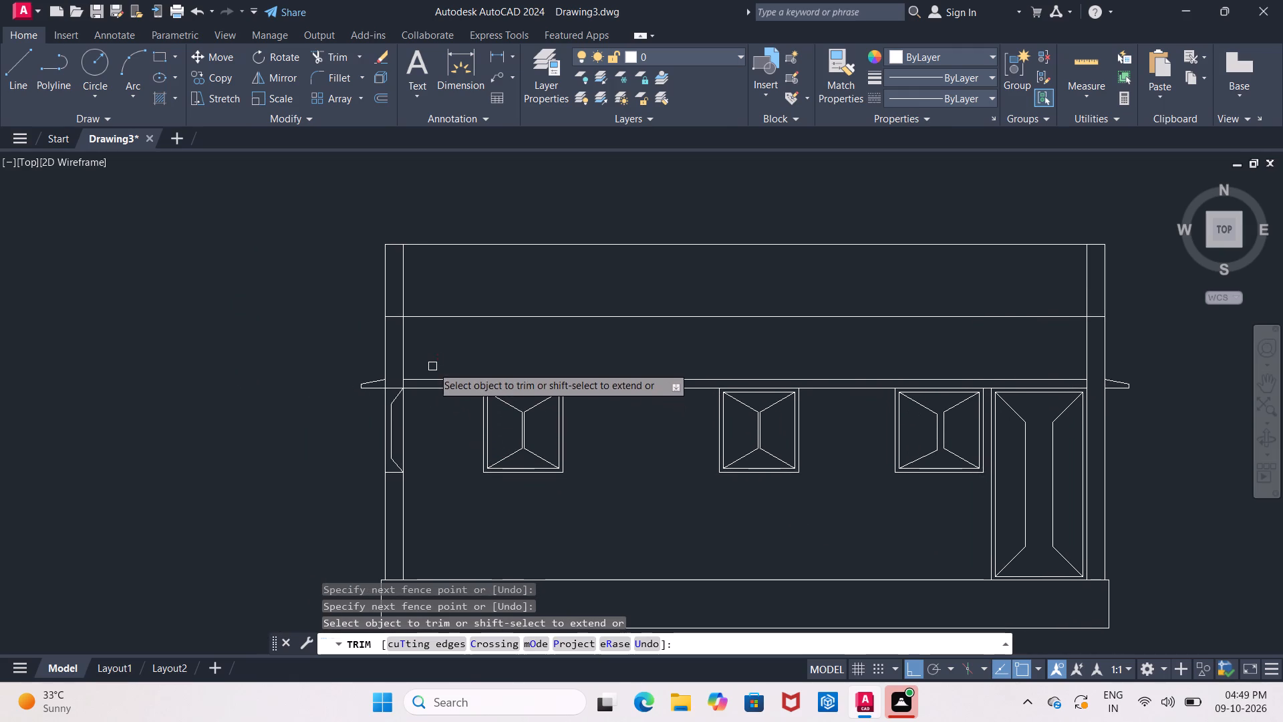
middle_drag(435, 350, 421, 436)
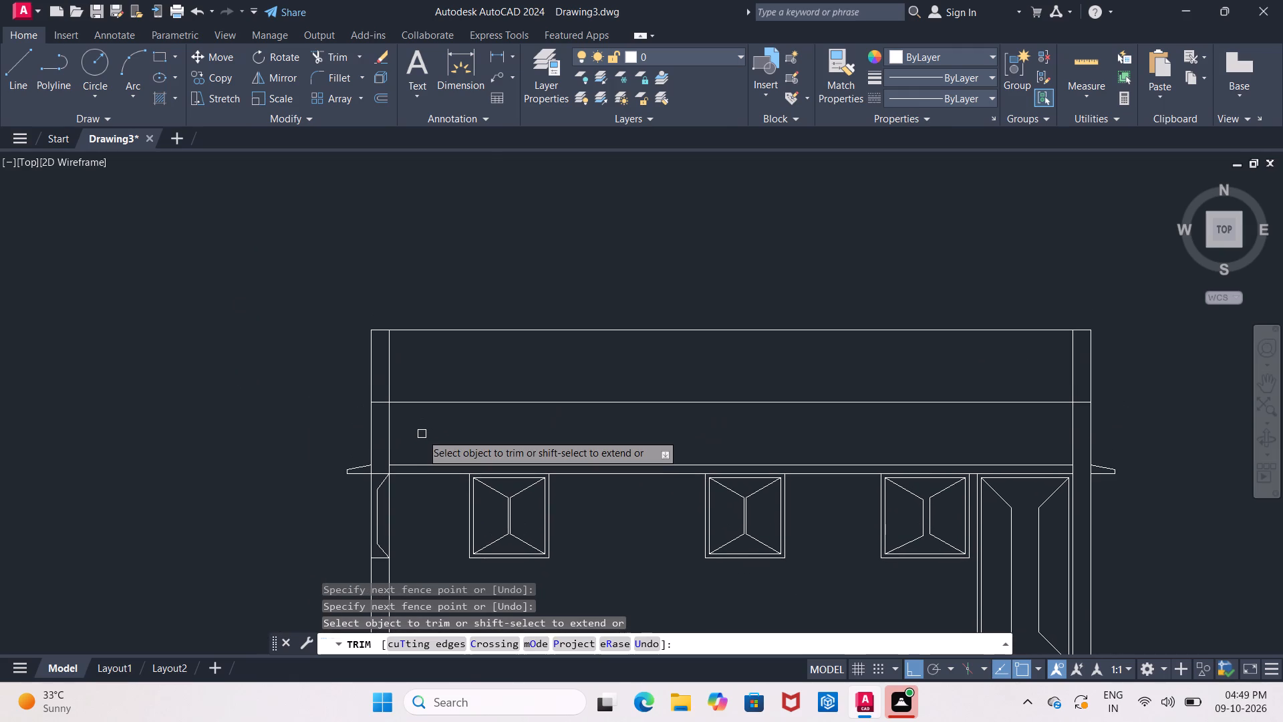
scroll(422, 434, down, 1)
scroll(422, 434, up, 1)
middle_drag(422, 434, 370, 435)
scroll(359, 384, up, 1)
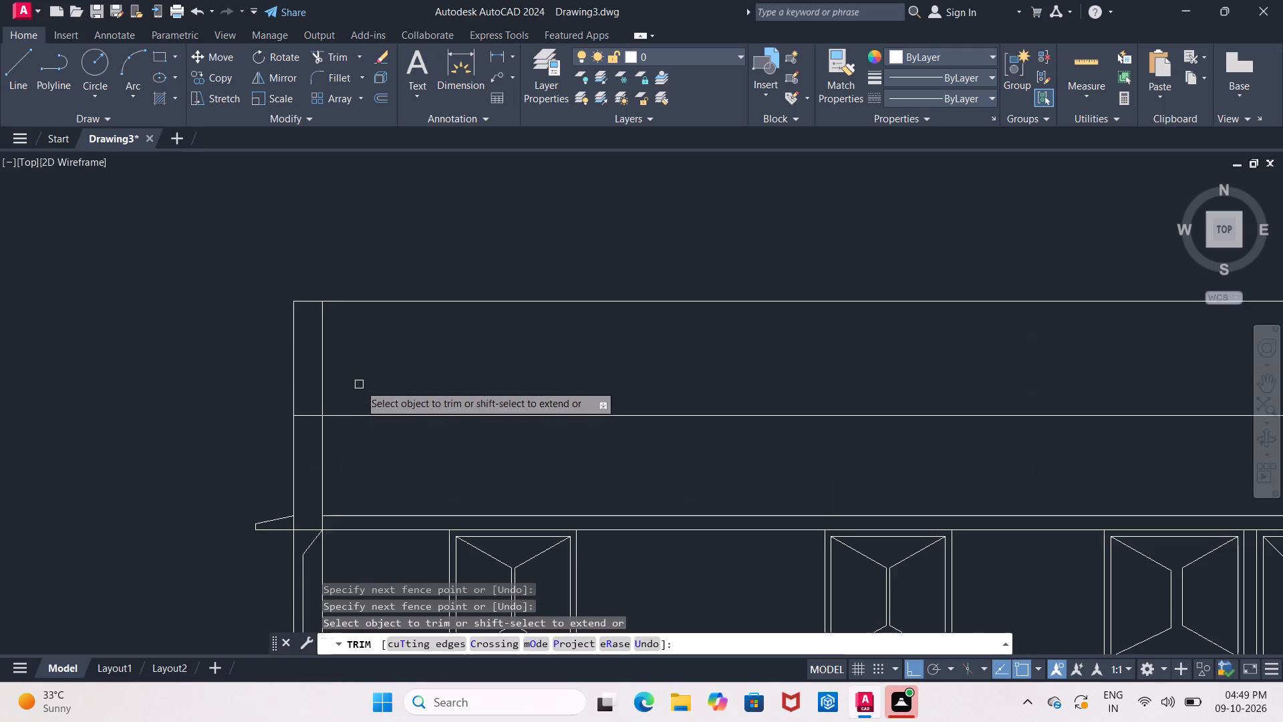
middle_drag(362, 387, 418, 408)
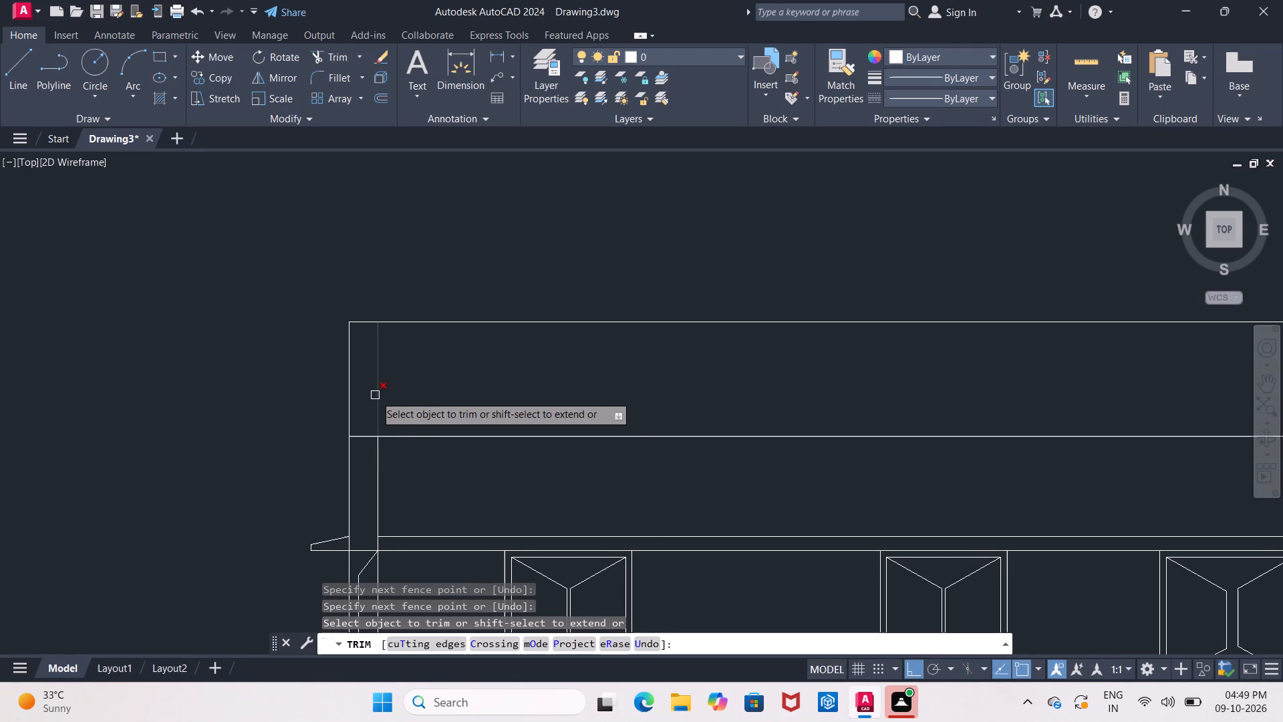
scroll(409, 388, down, 4)
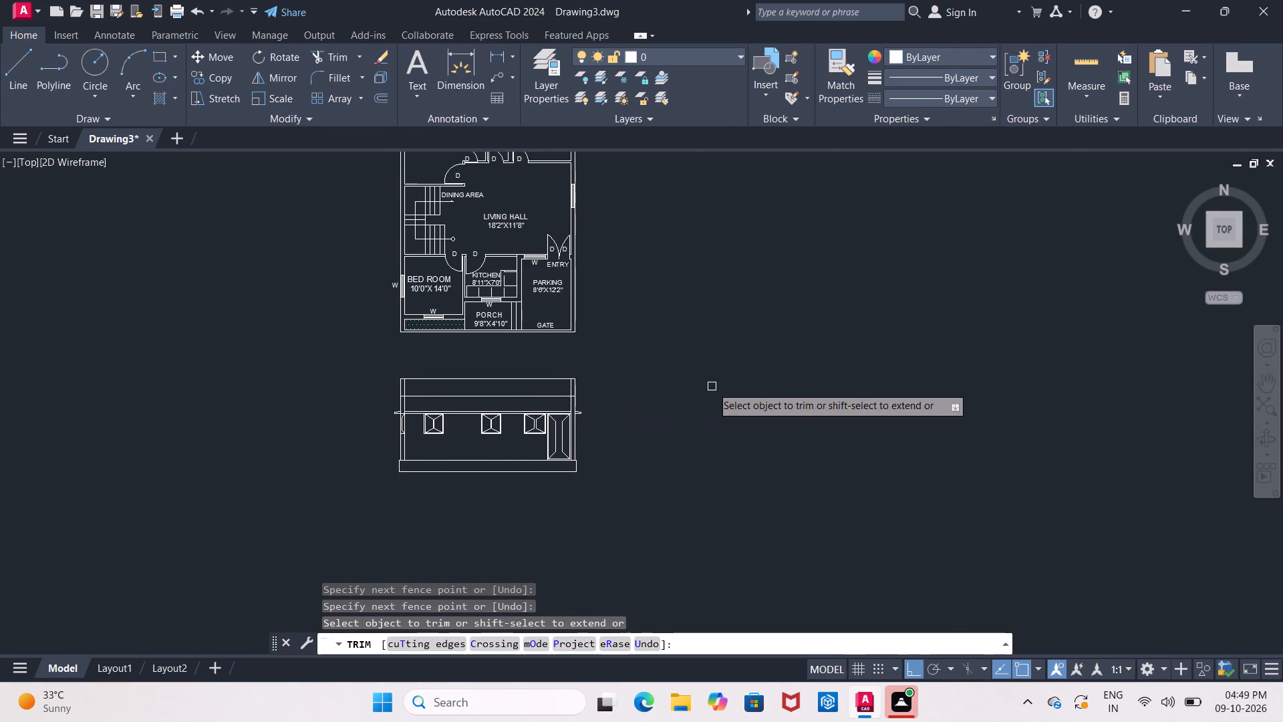
middle_drag(712, 386, 655, 461)
middle_drag(612, 383, 589, 475)
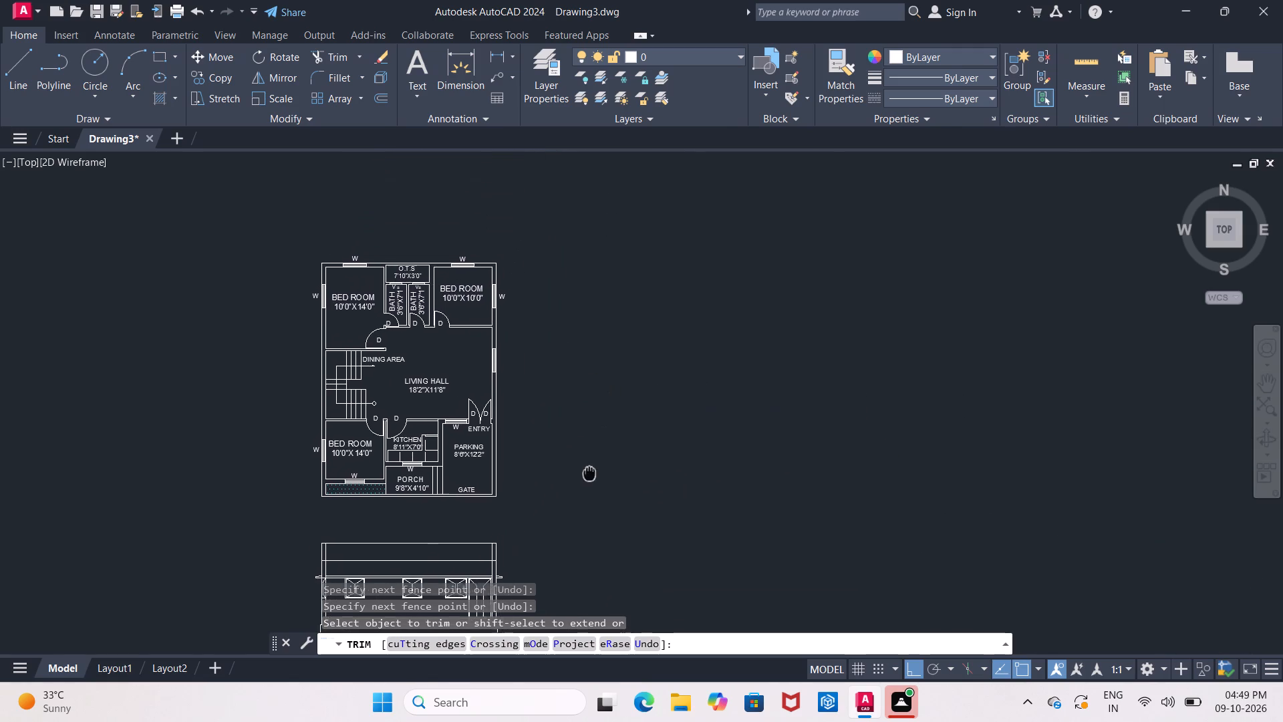
middle_drag(589, 475, 601, 493)
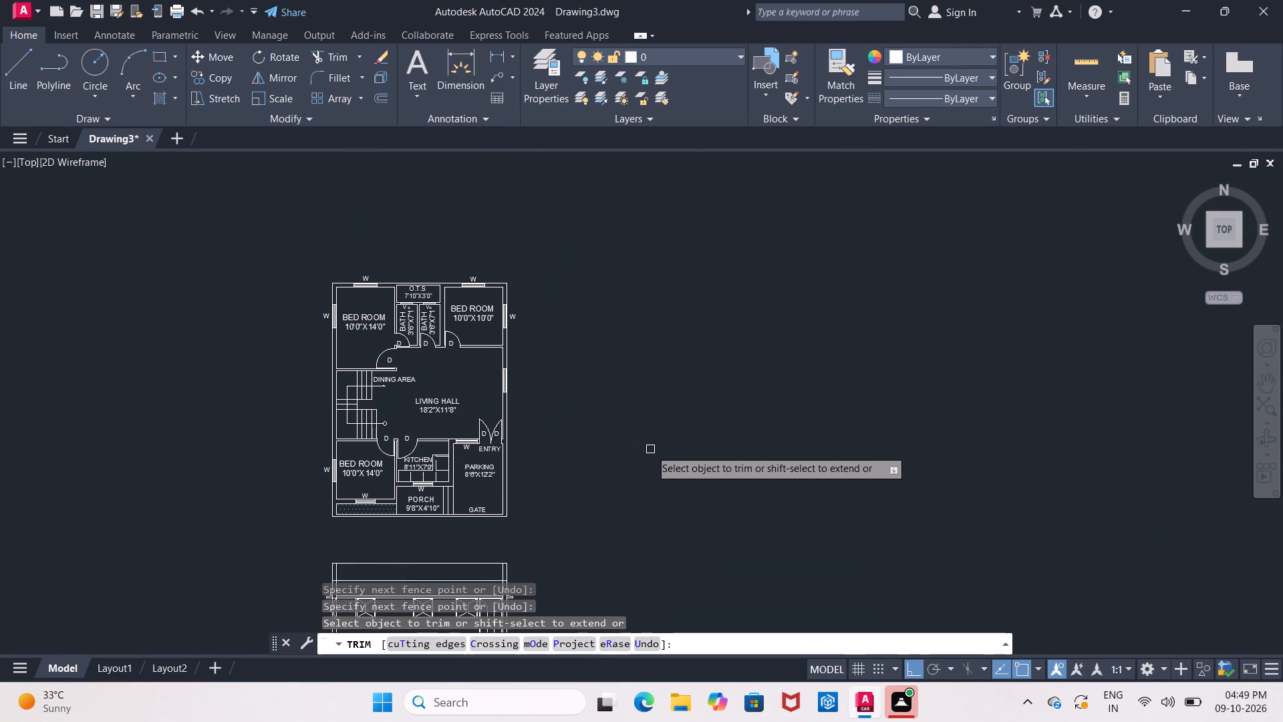
key(Escape)
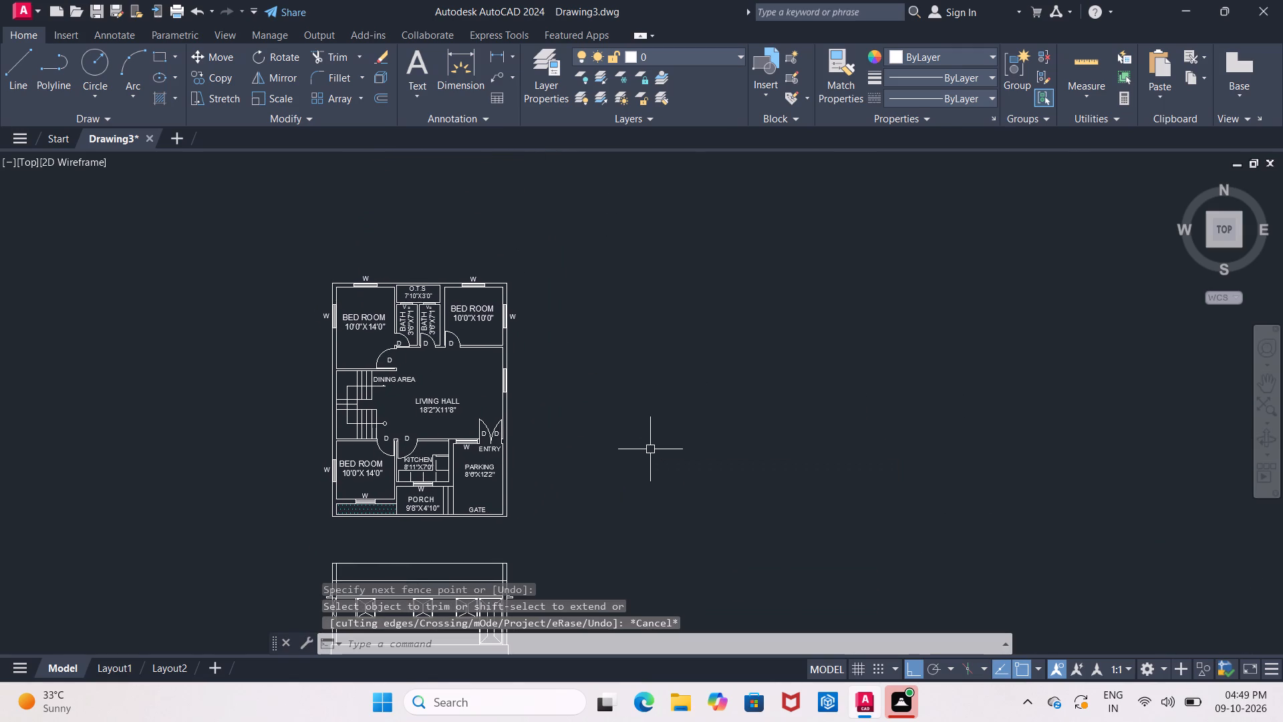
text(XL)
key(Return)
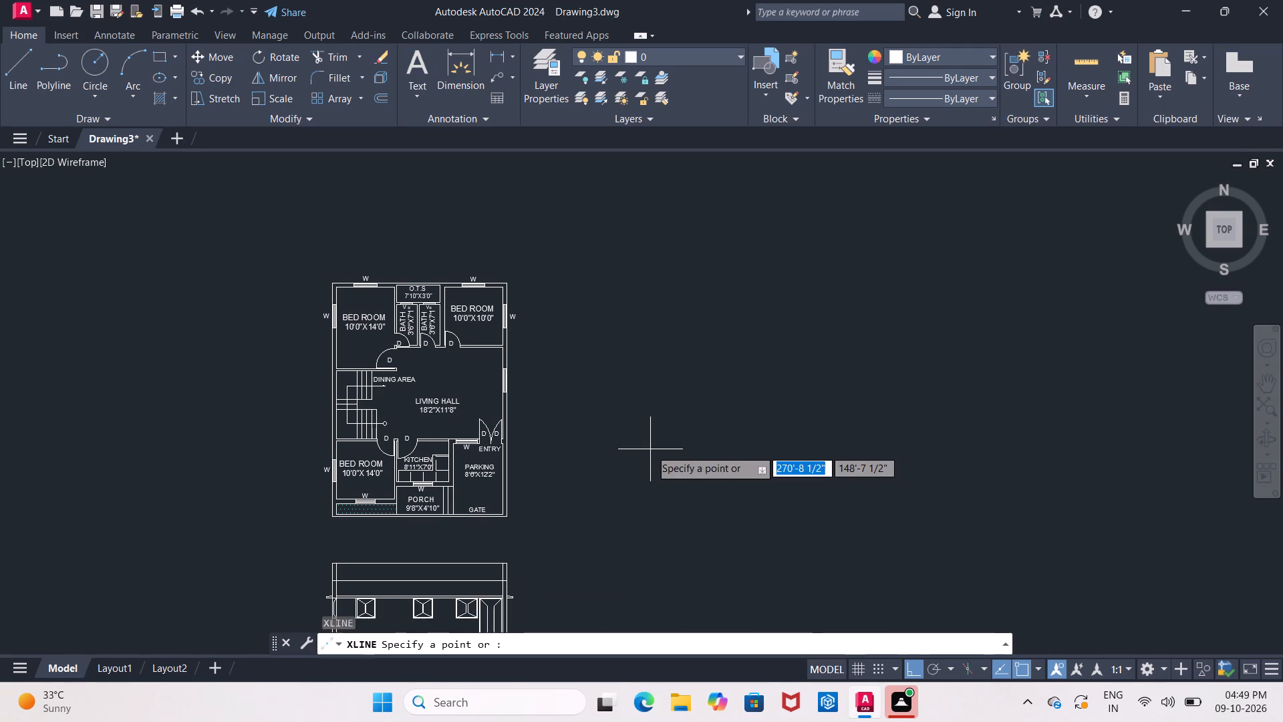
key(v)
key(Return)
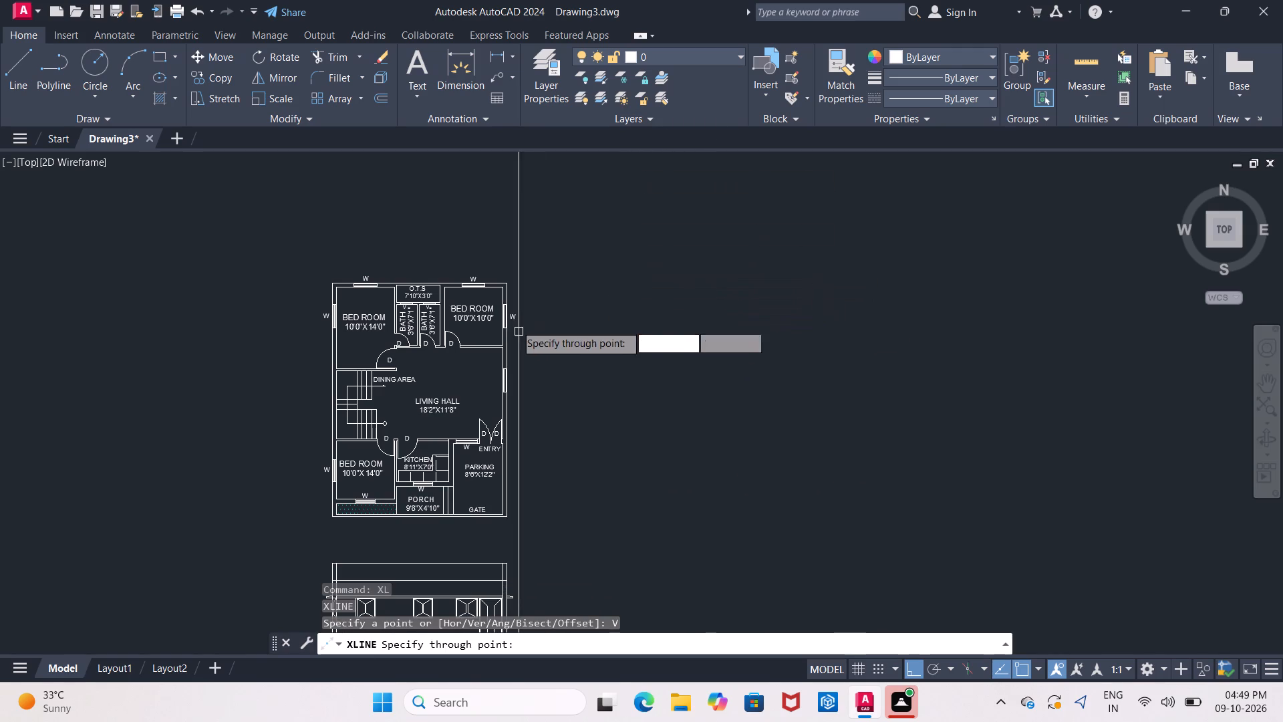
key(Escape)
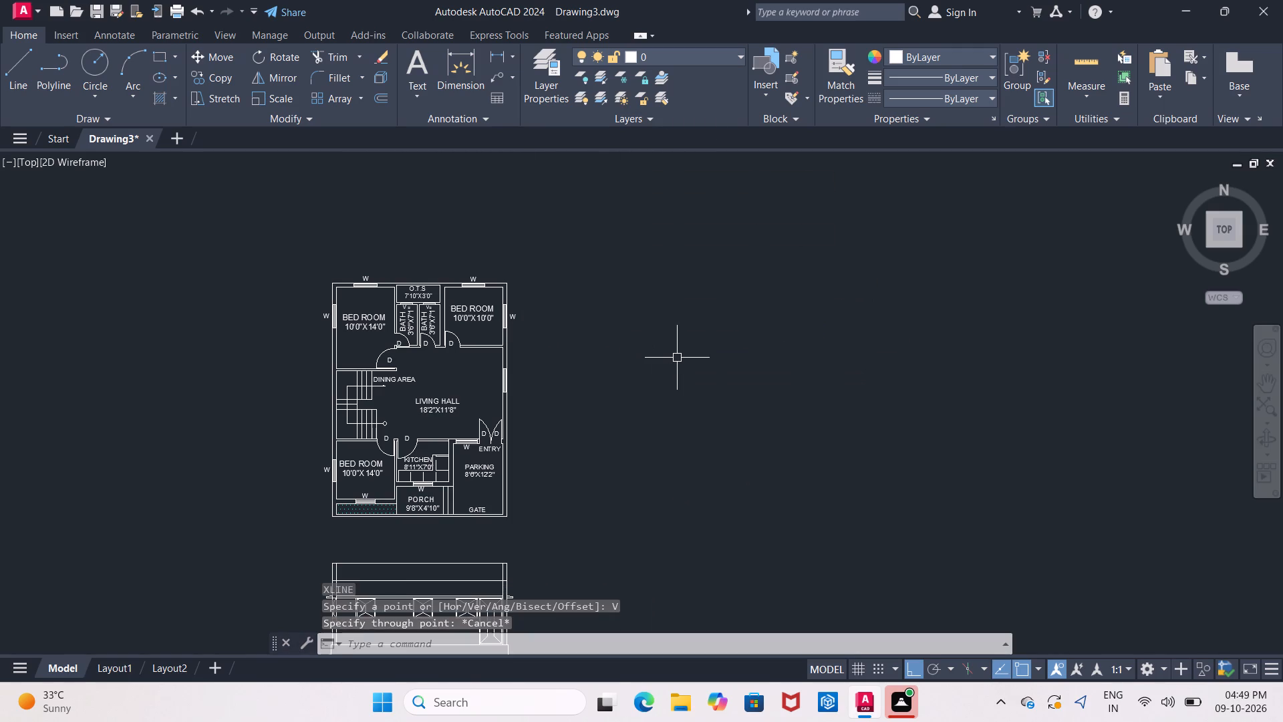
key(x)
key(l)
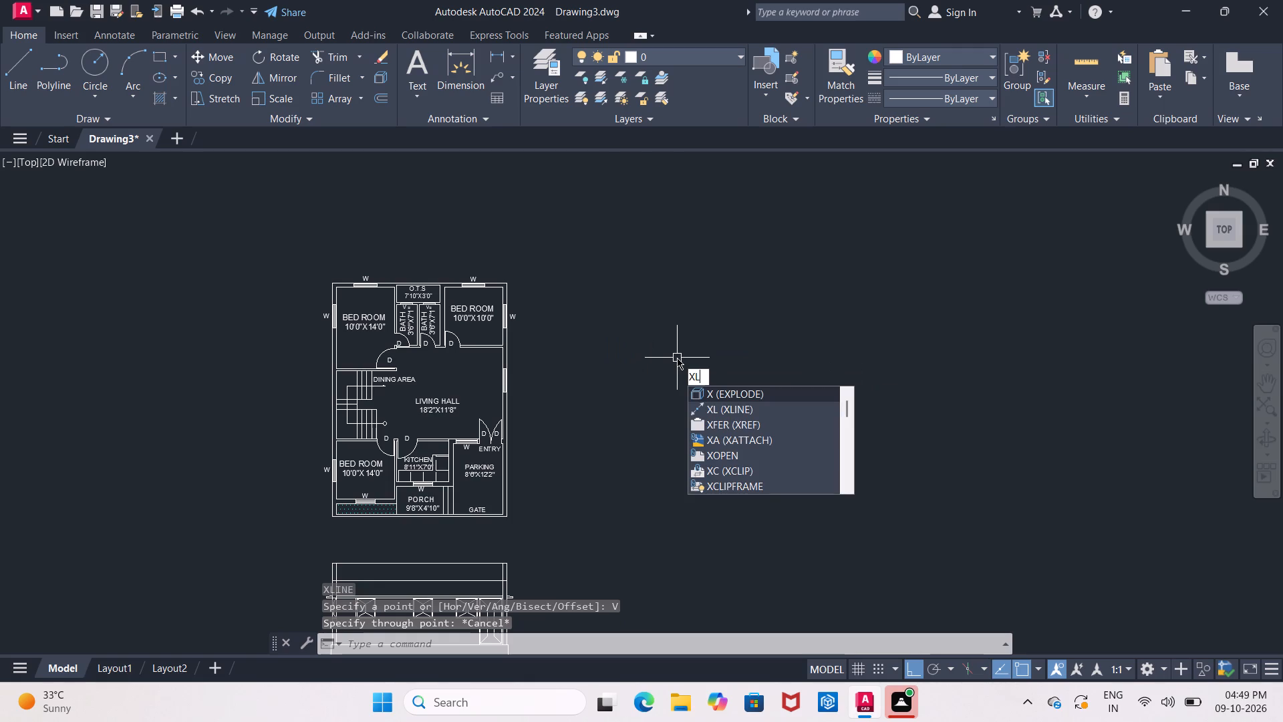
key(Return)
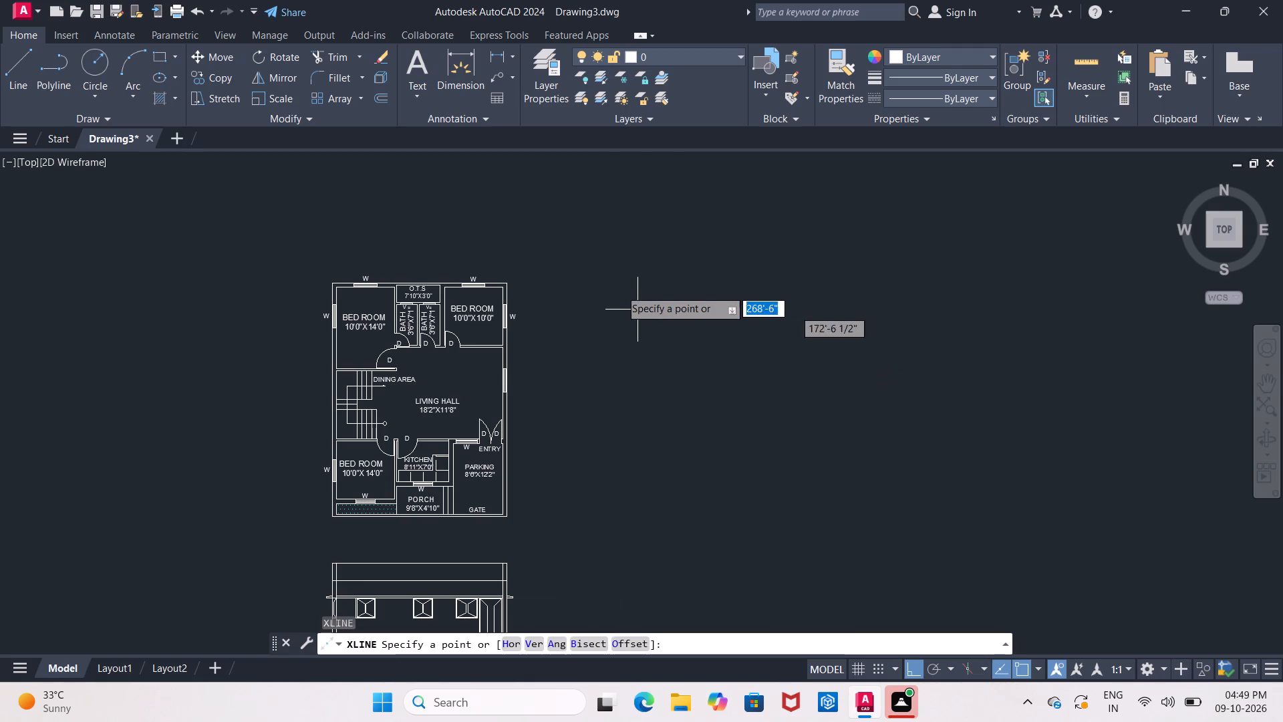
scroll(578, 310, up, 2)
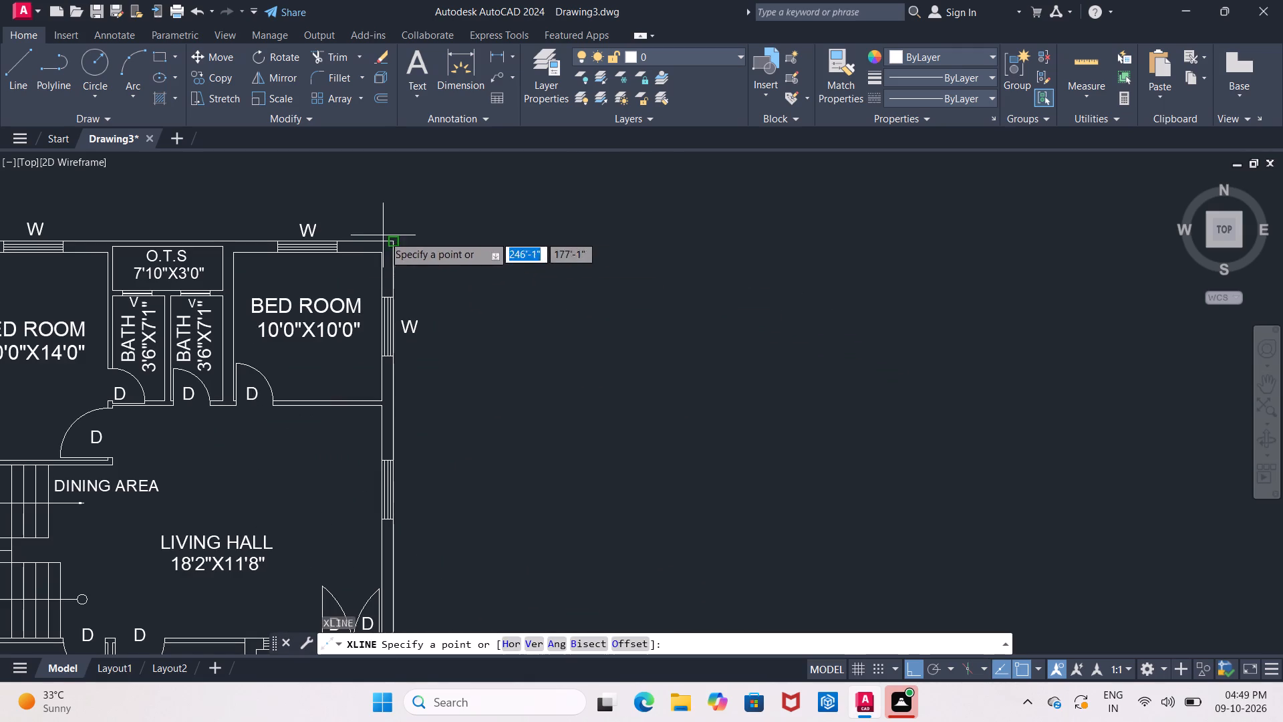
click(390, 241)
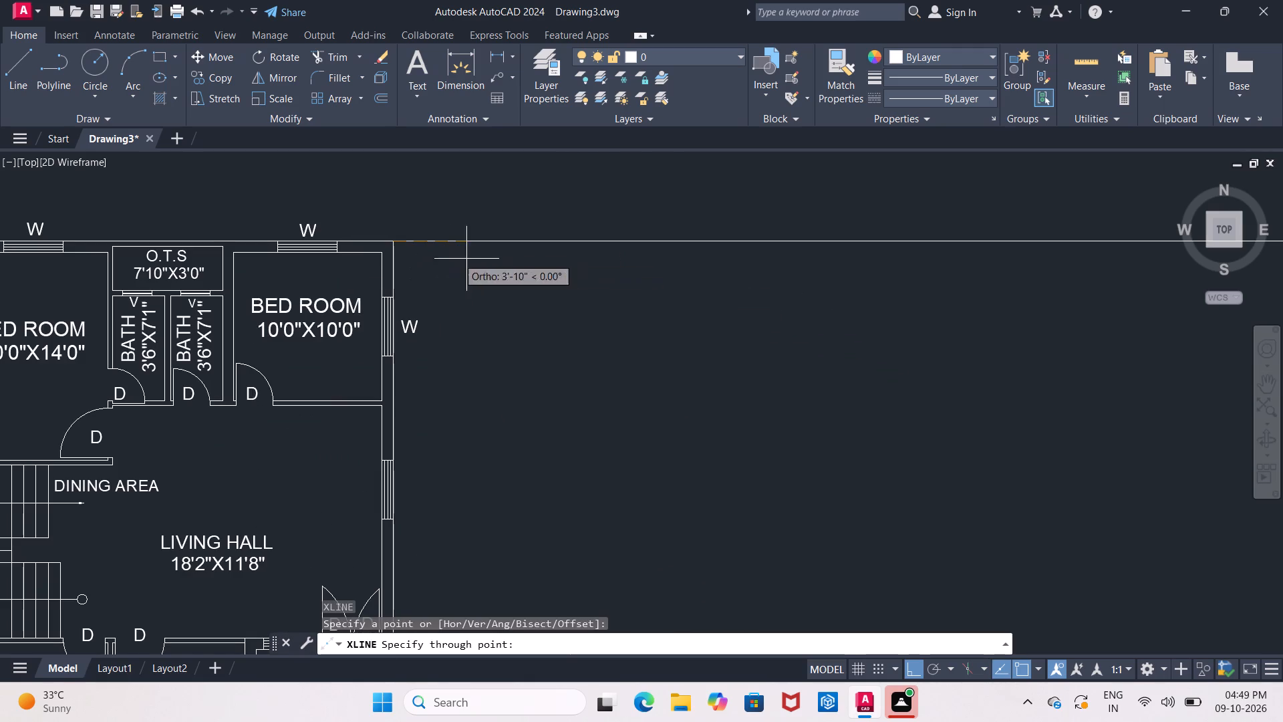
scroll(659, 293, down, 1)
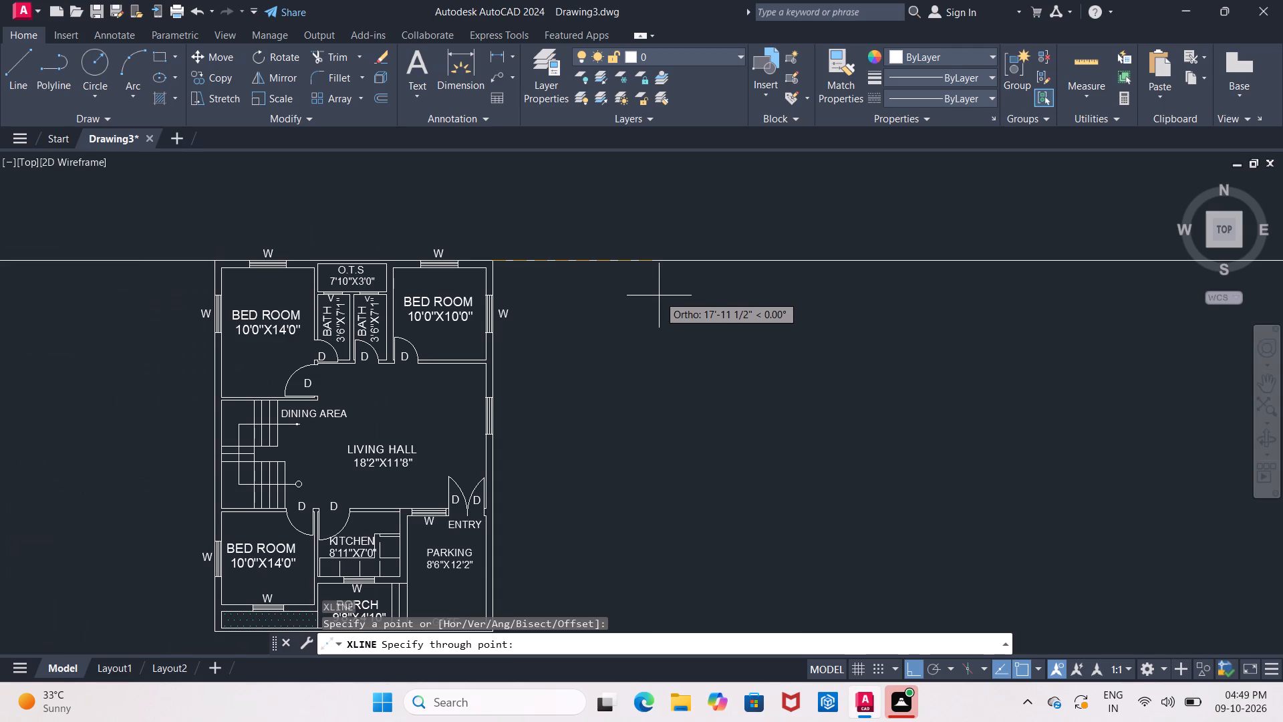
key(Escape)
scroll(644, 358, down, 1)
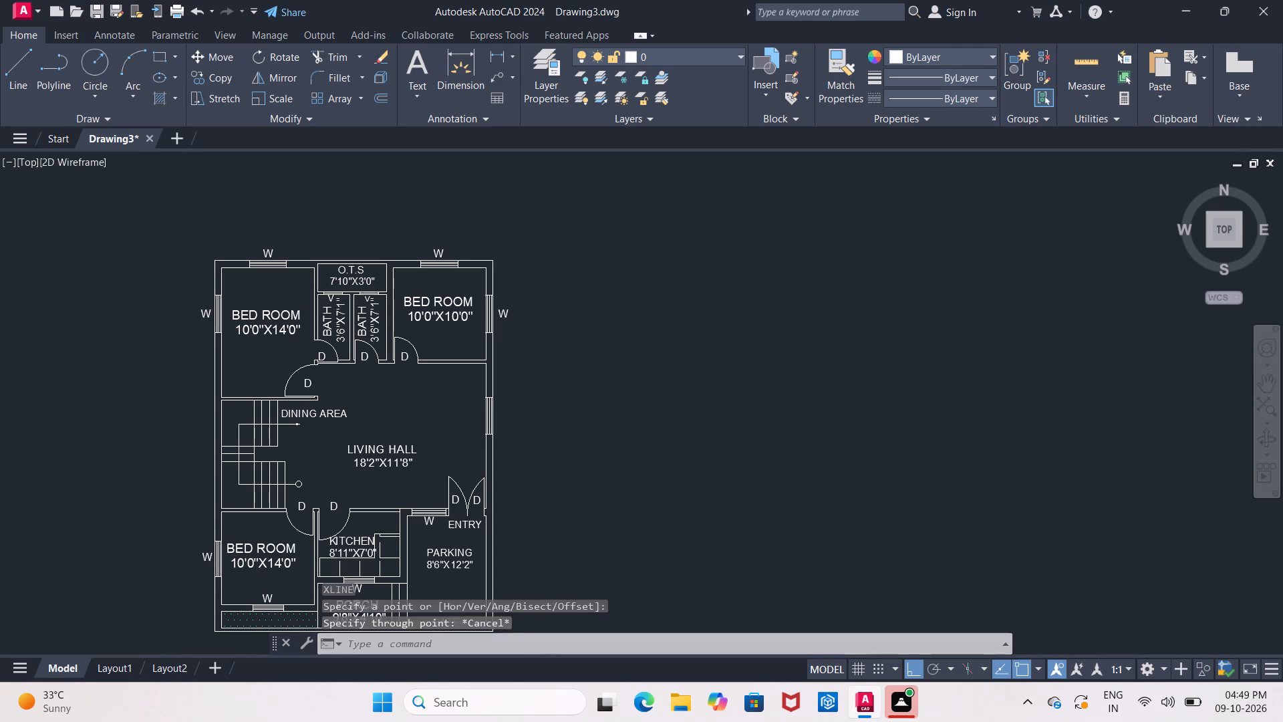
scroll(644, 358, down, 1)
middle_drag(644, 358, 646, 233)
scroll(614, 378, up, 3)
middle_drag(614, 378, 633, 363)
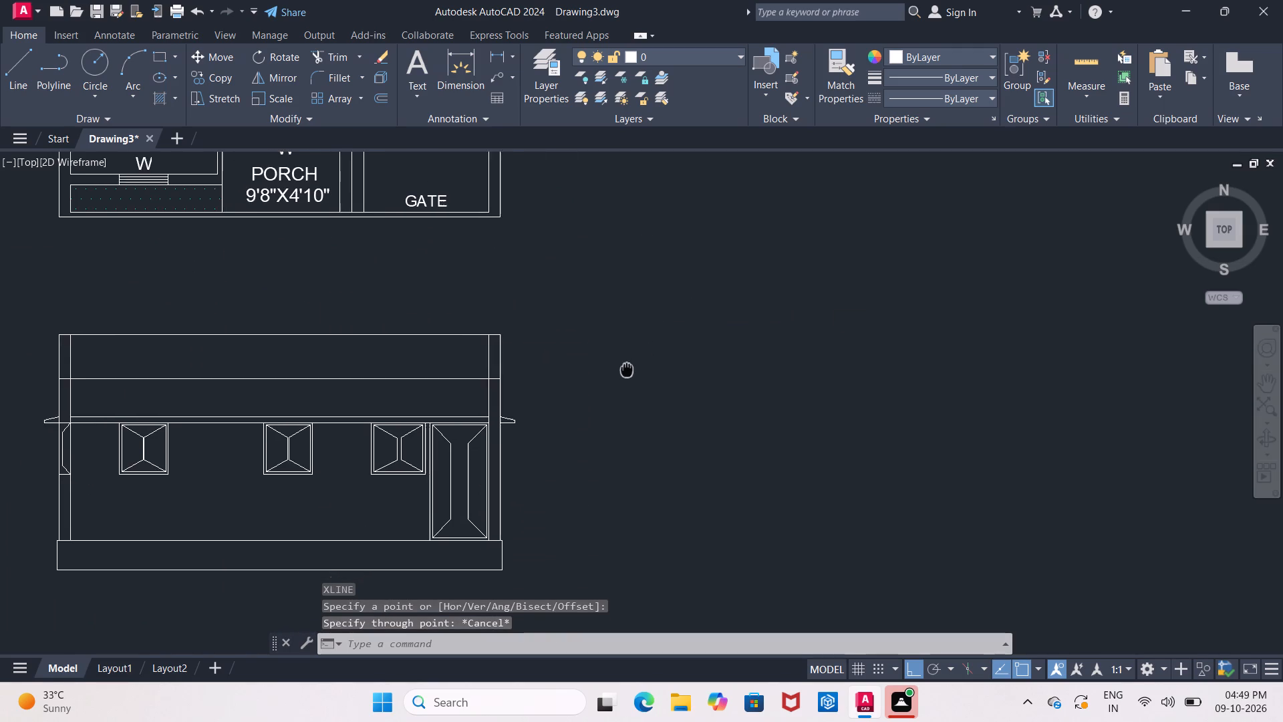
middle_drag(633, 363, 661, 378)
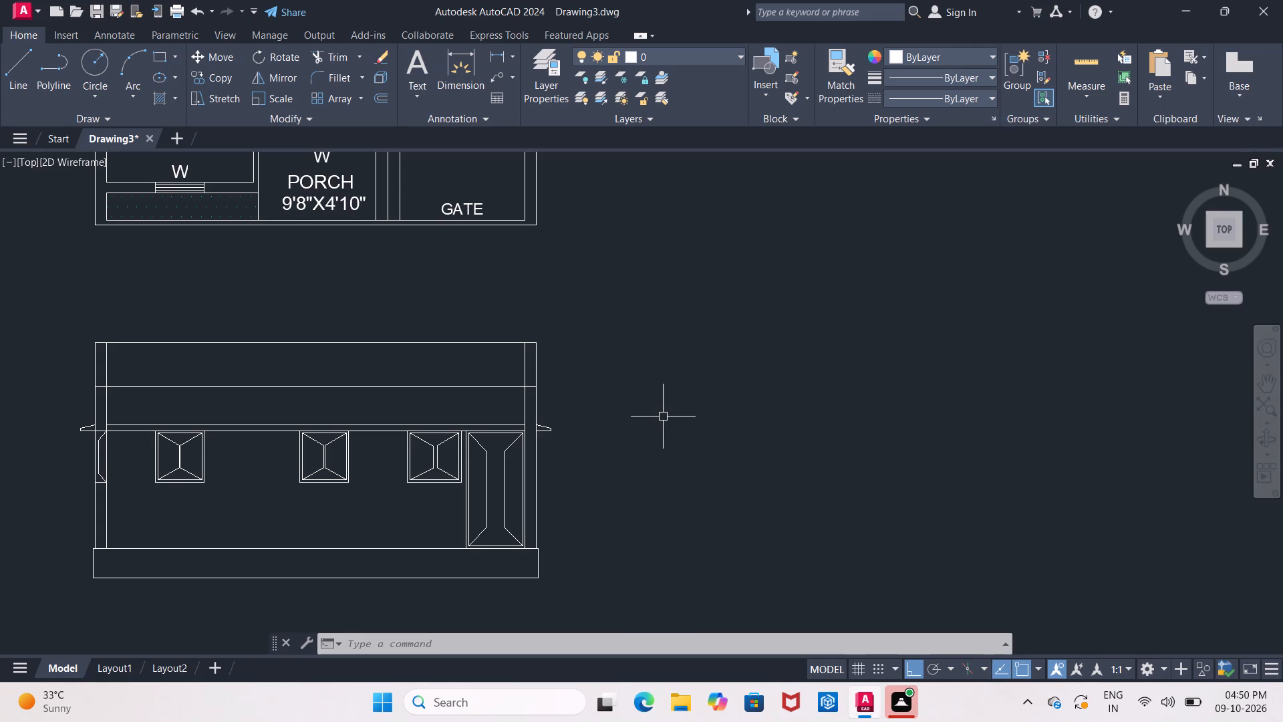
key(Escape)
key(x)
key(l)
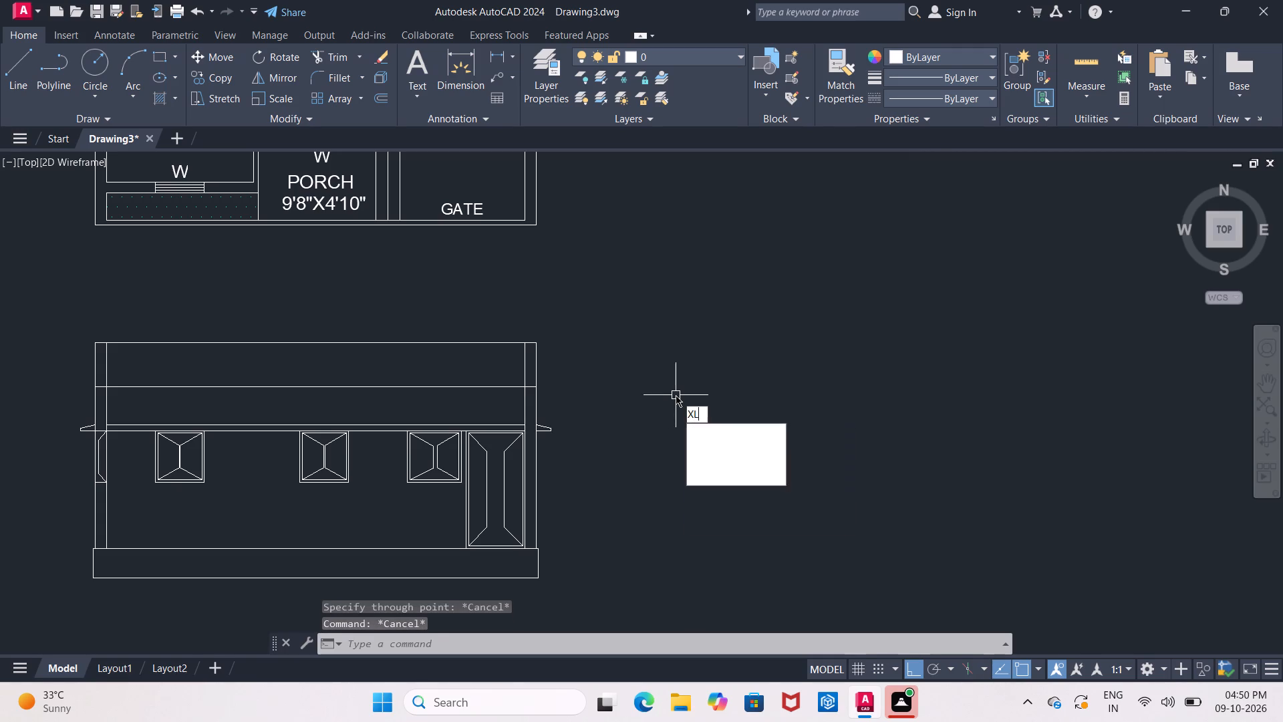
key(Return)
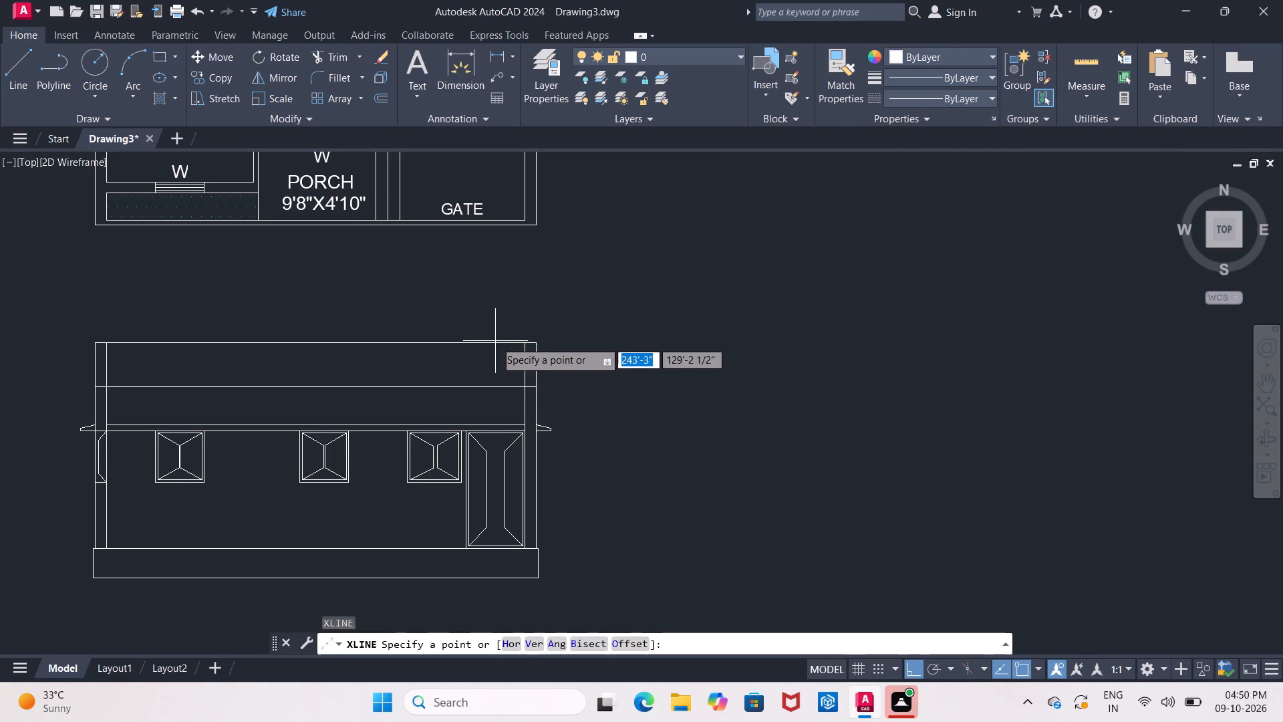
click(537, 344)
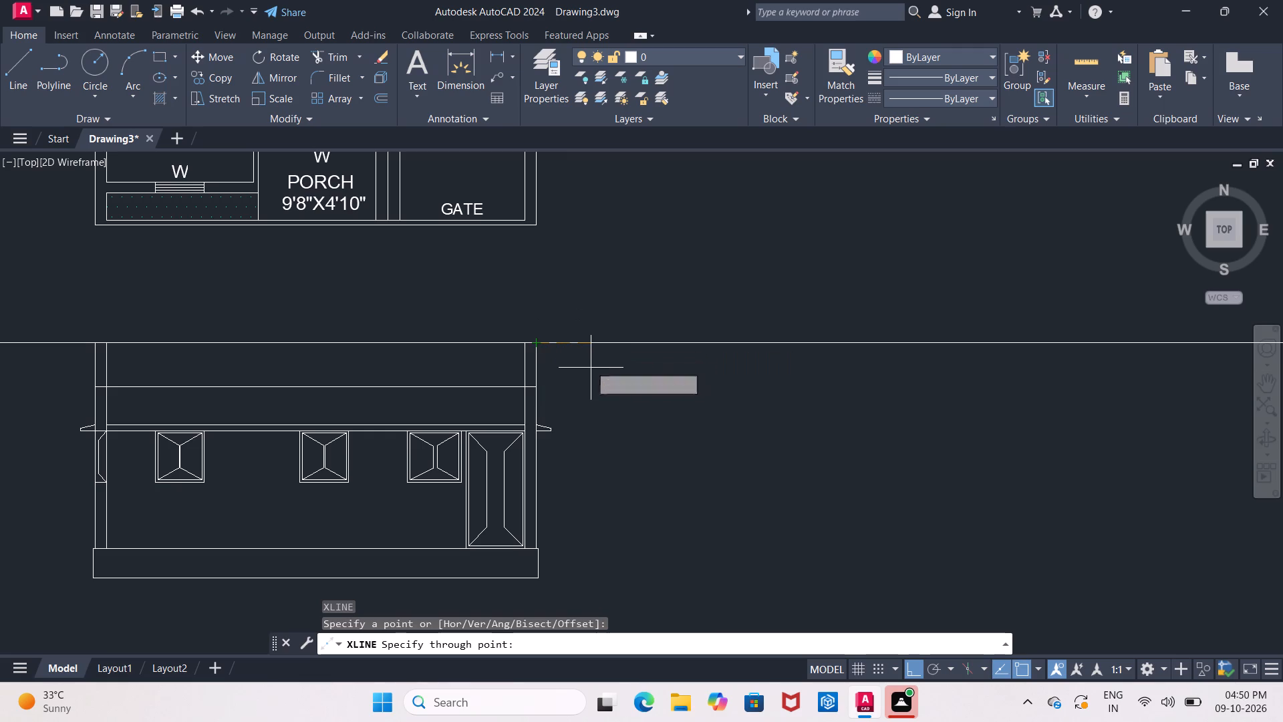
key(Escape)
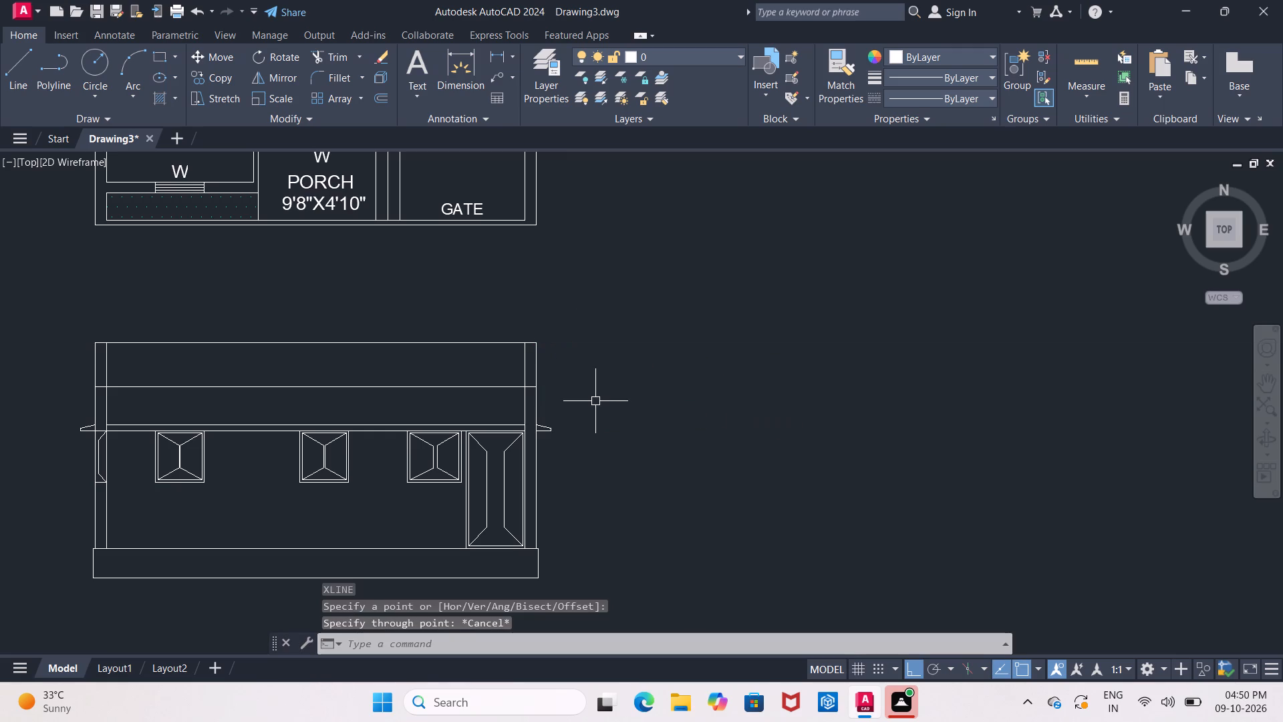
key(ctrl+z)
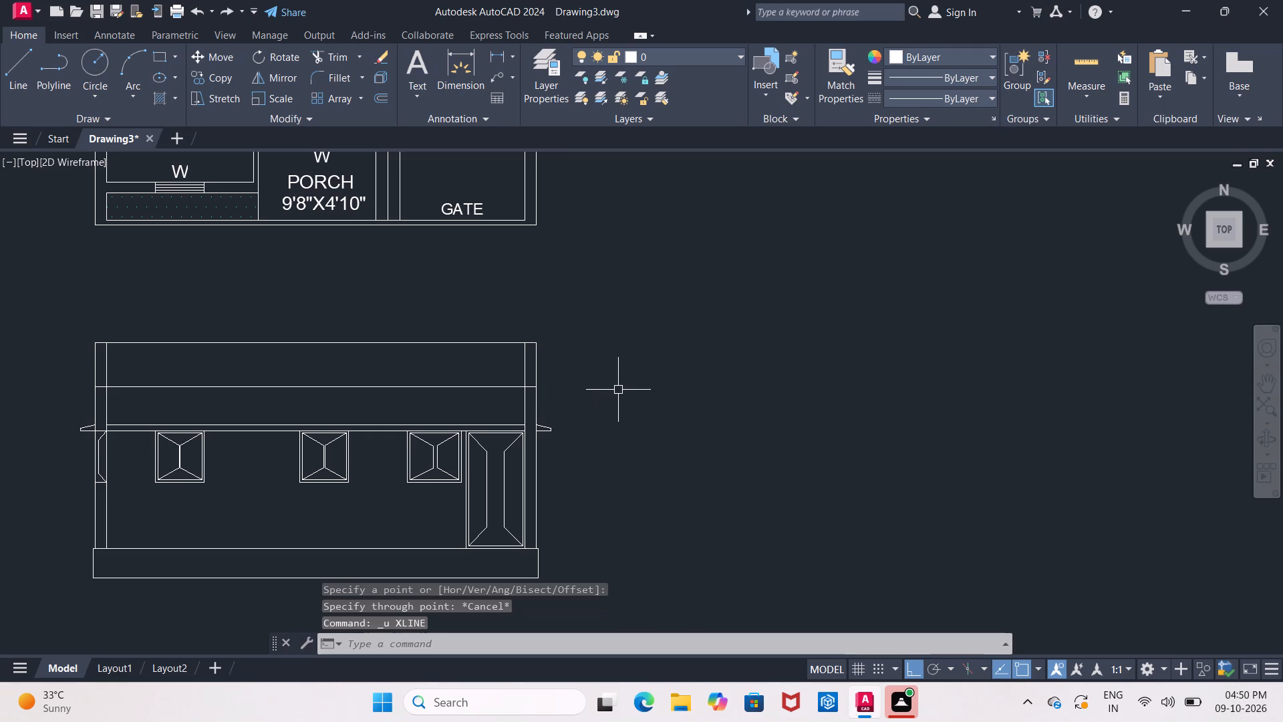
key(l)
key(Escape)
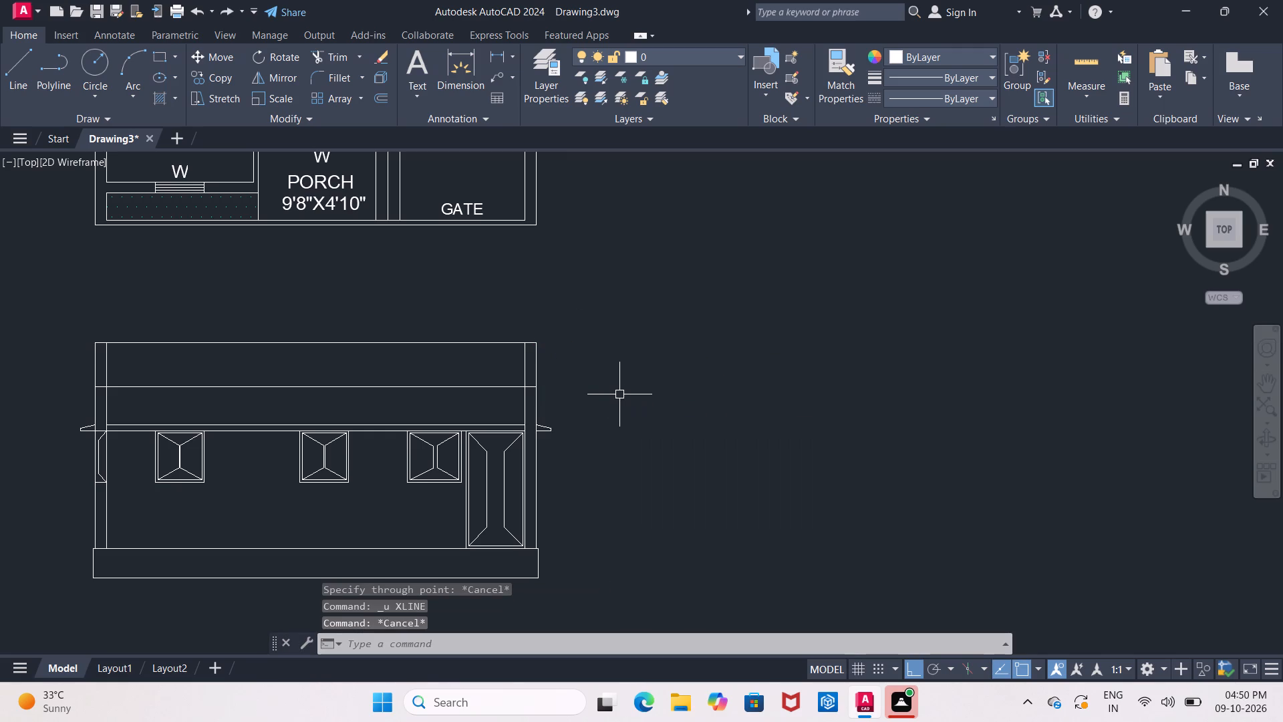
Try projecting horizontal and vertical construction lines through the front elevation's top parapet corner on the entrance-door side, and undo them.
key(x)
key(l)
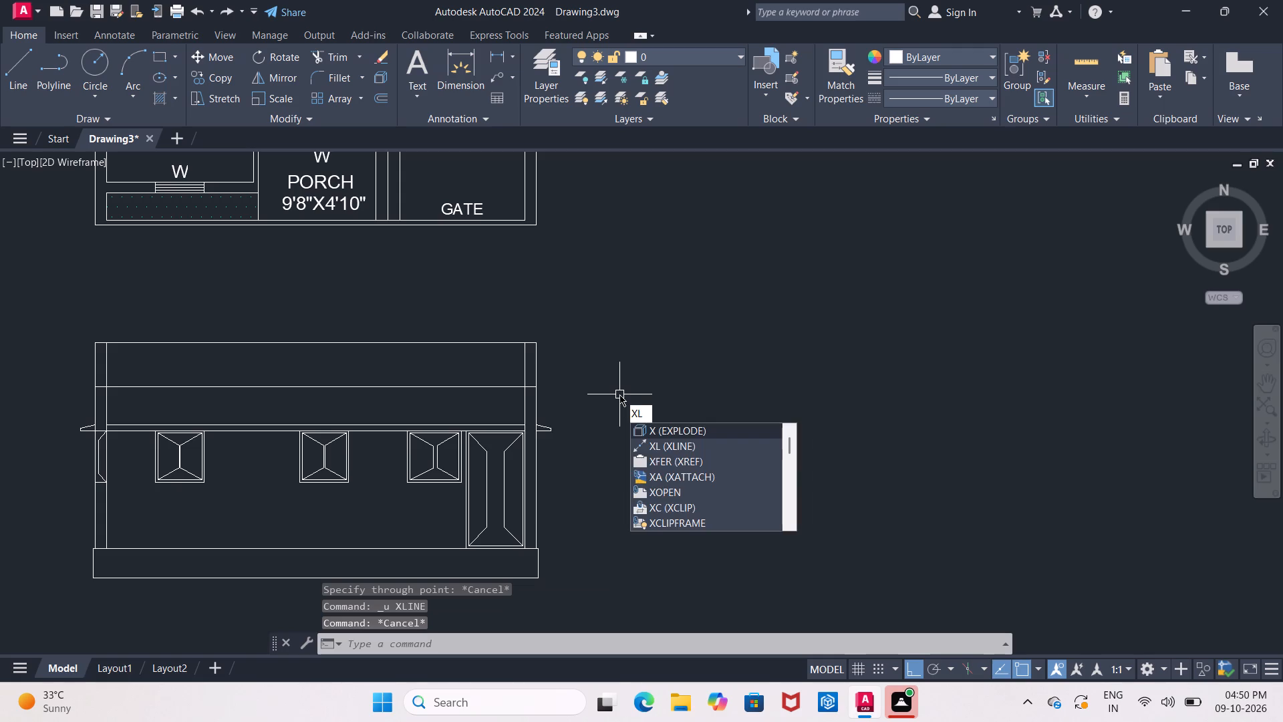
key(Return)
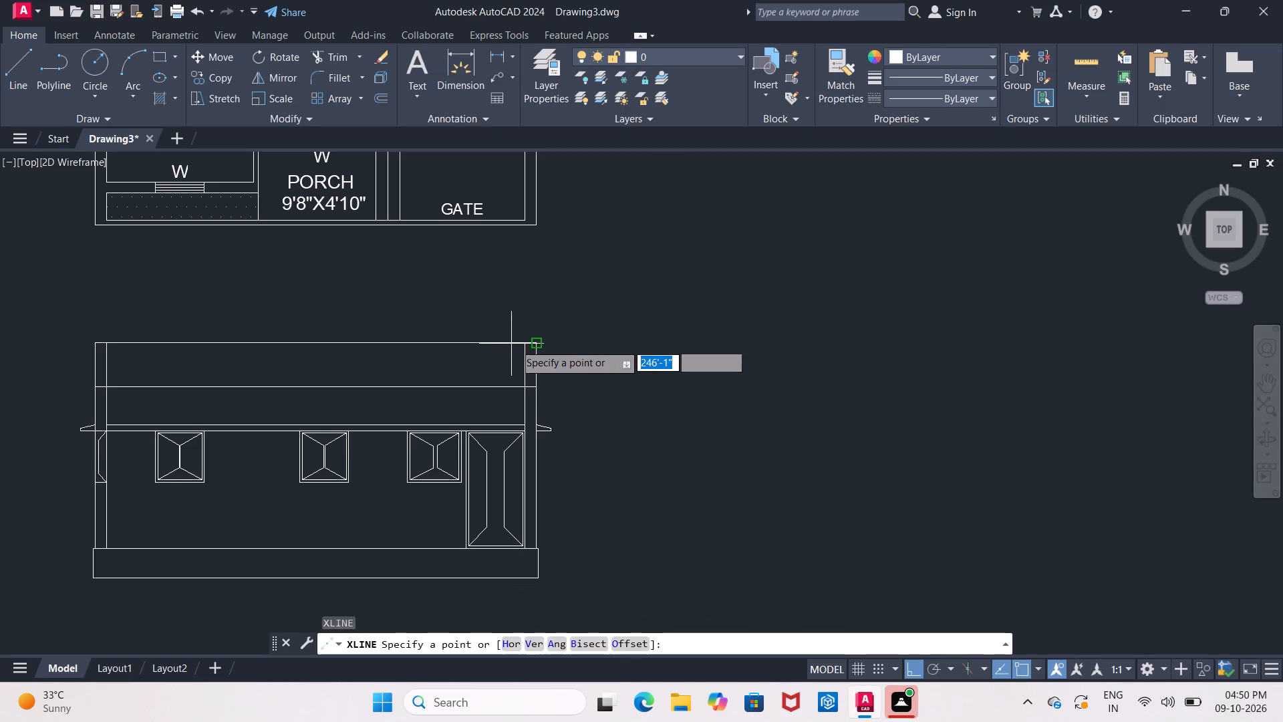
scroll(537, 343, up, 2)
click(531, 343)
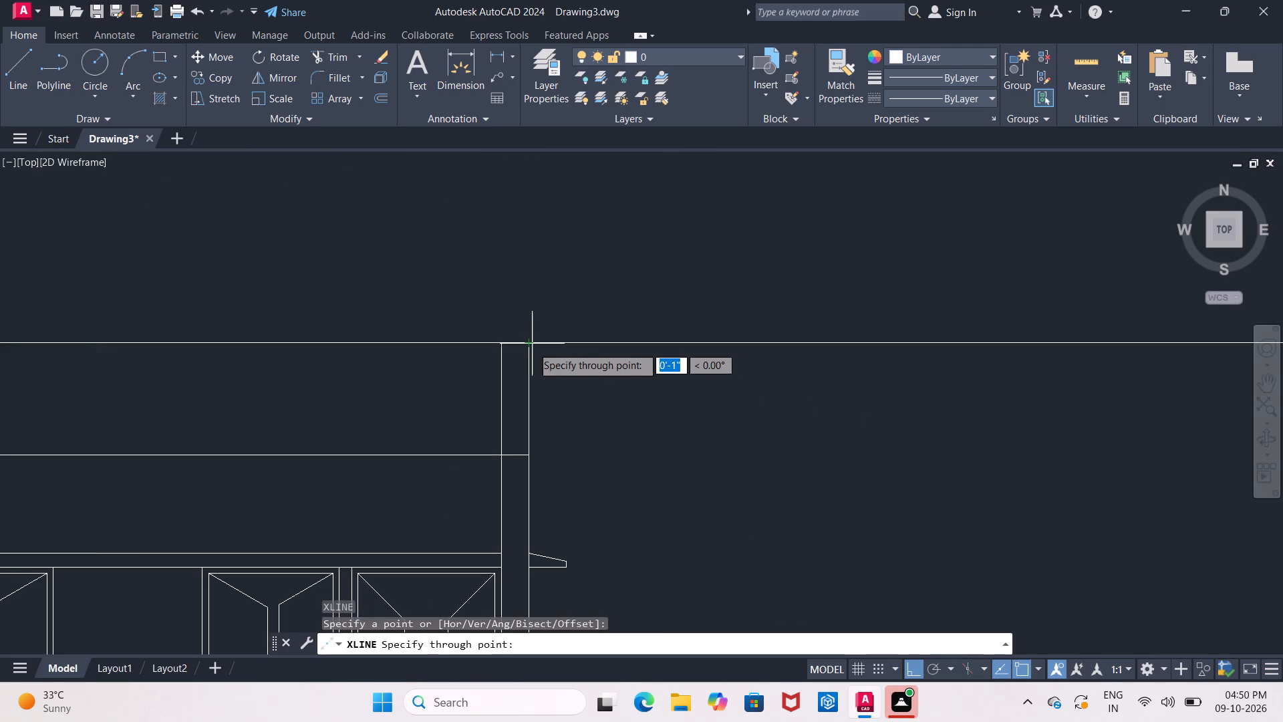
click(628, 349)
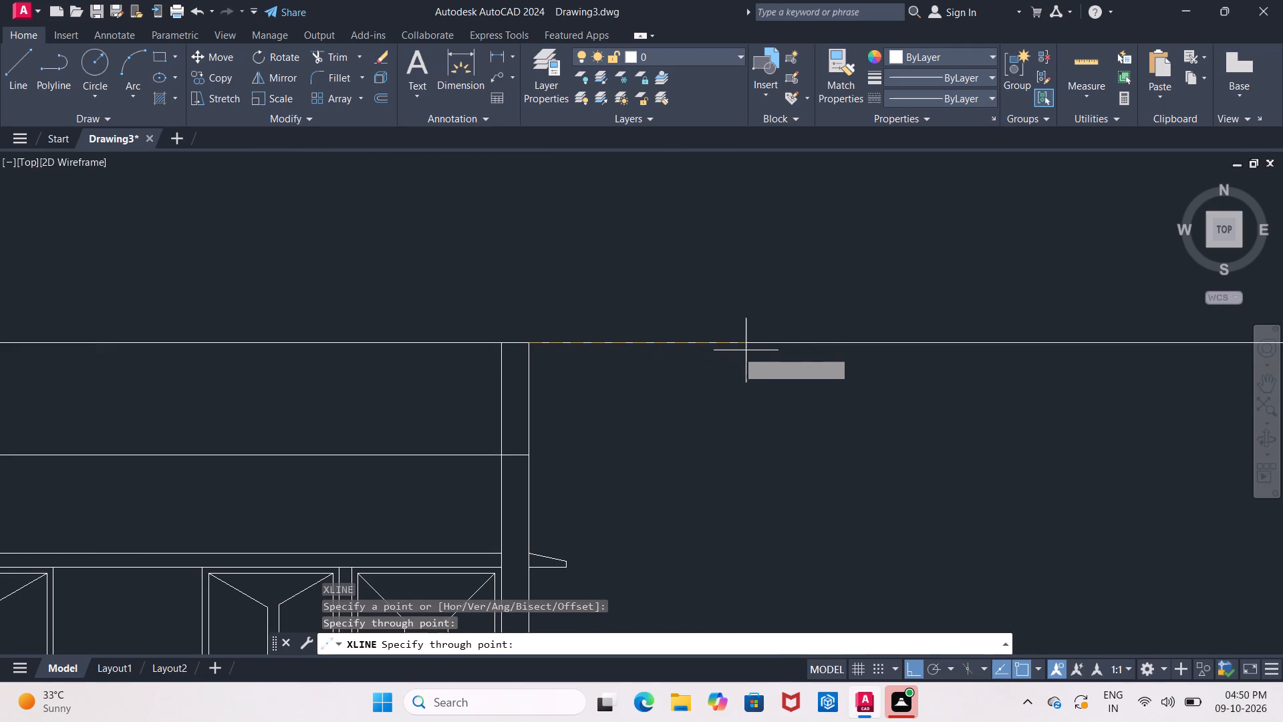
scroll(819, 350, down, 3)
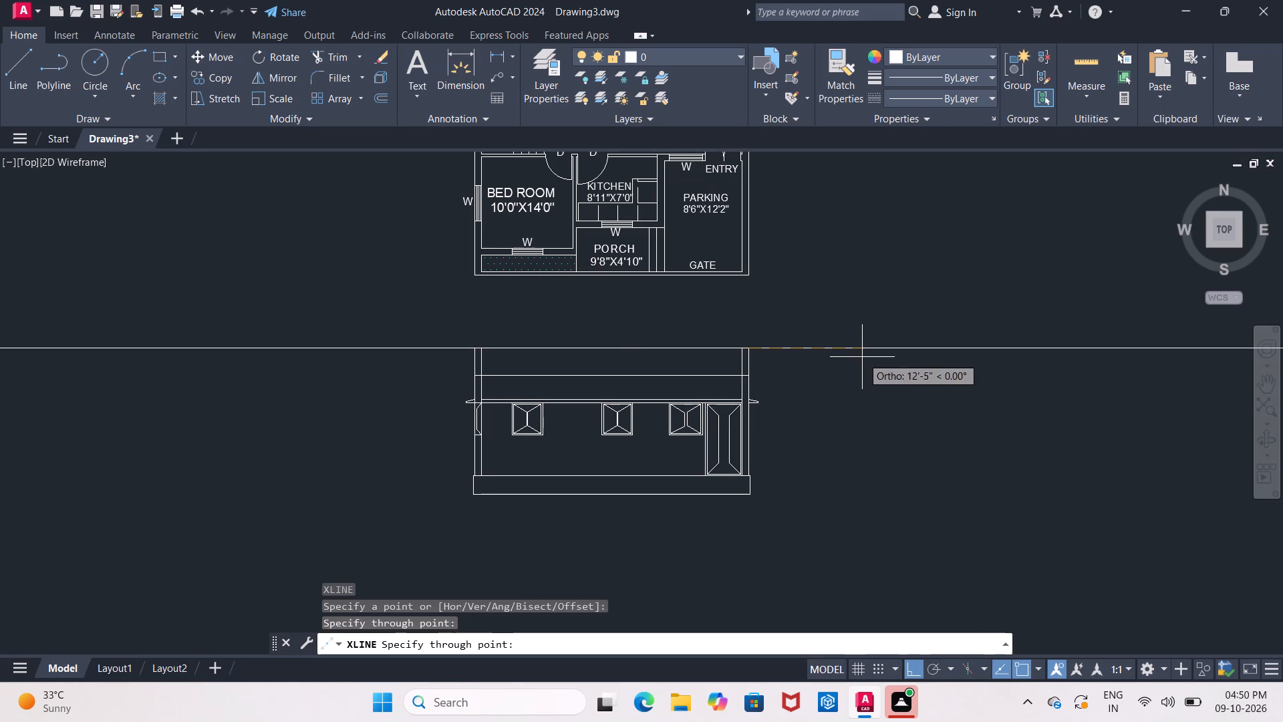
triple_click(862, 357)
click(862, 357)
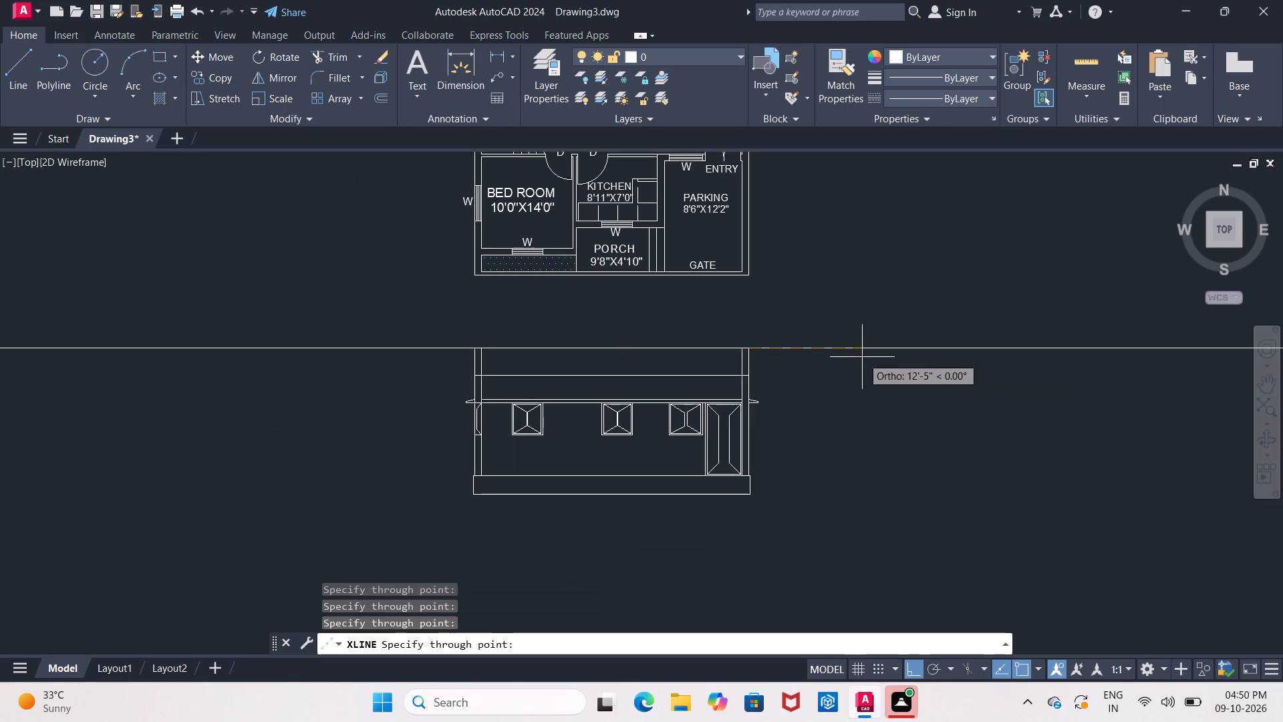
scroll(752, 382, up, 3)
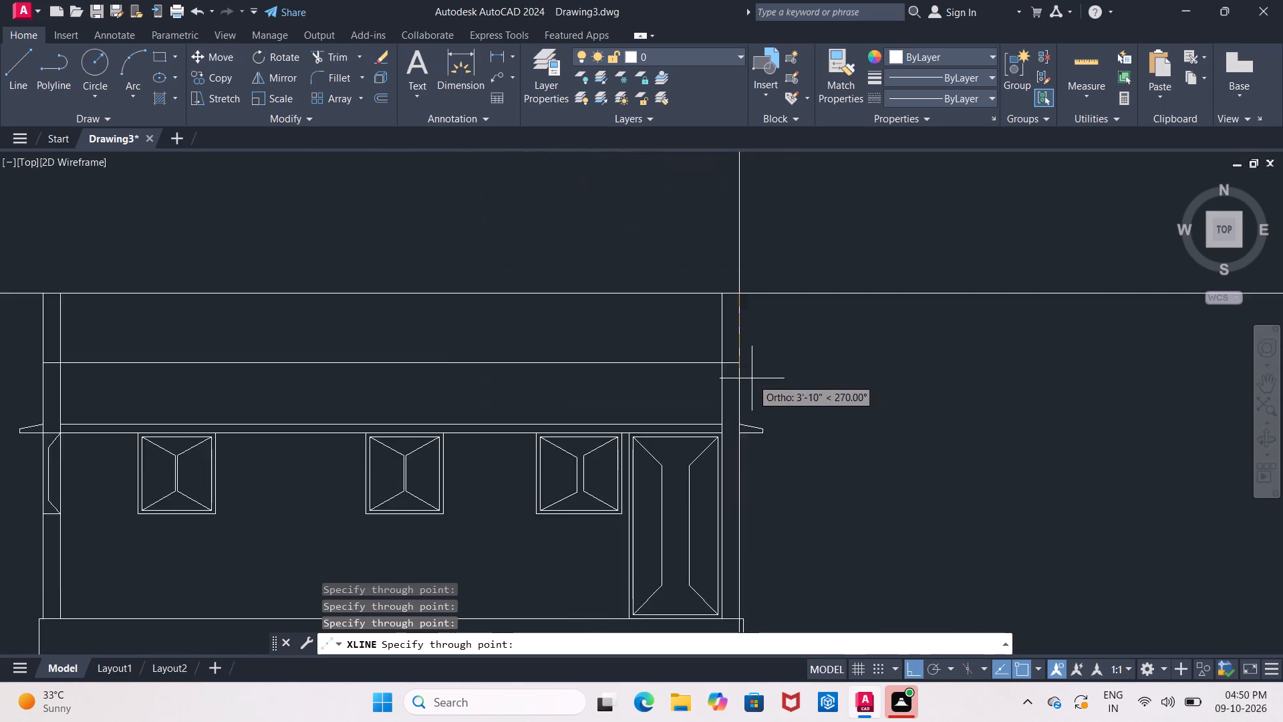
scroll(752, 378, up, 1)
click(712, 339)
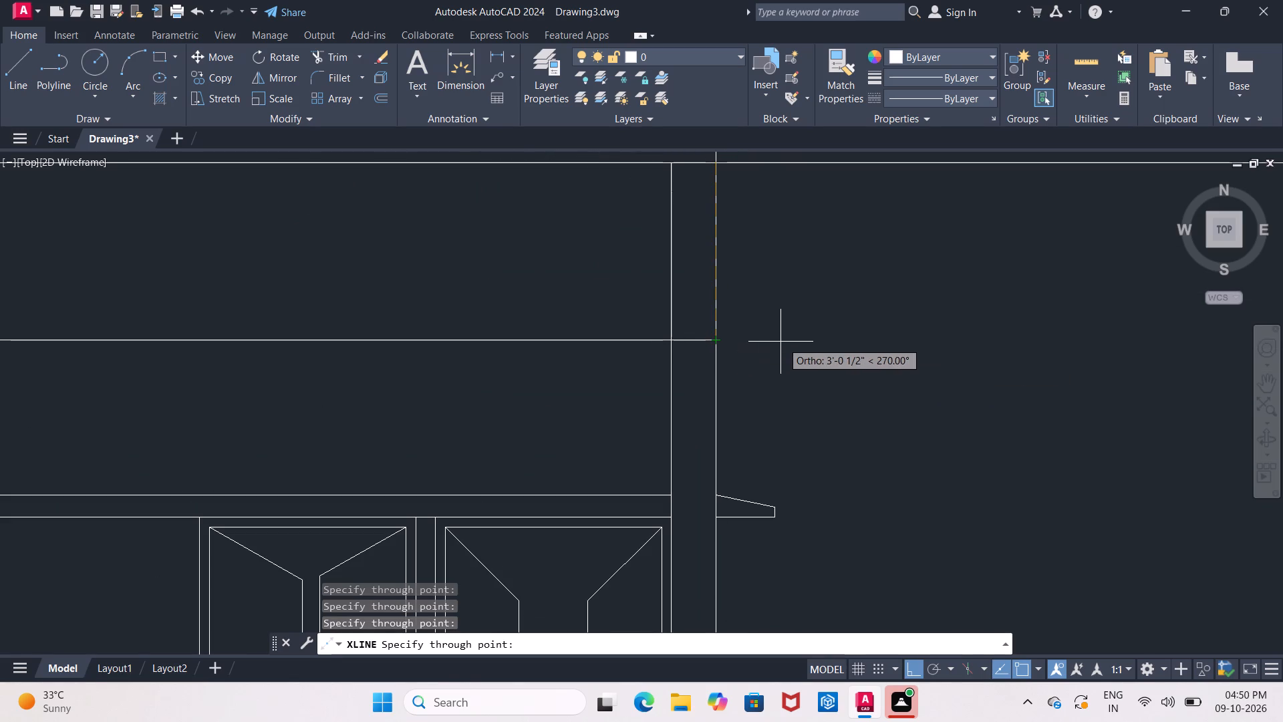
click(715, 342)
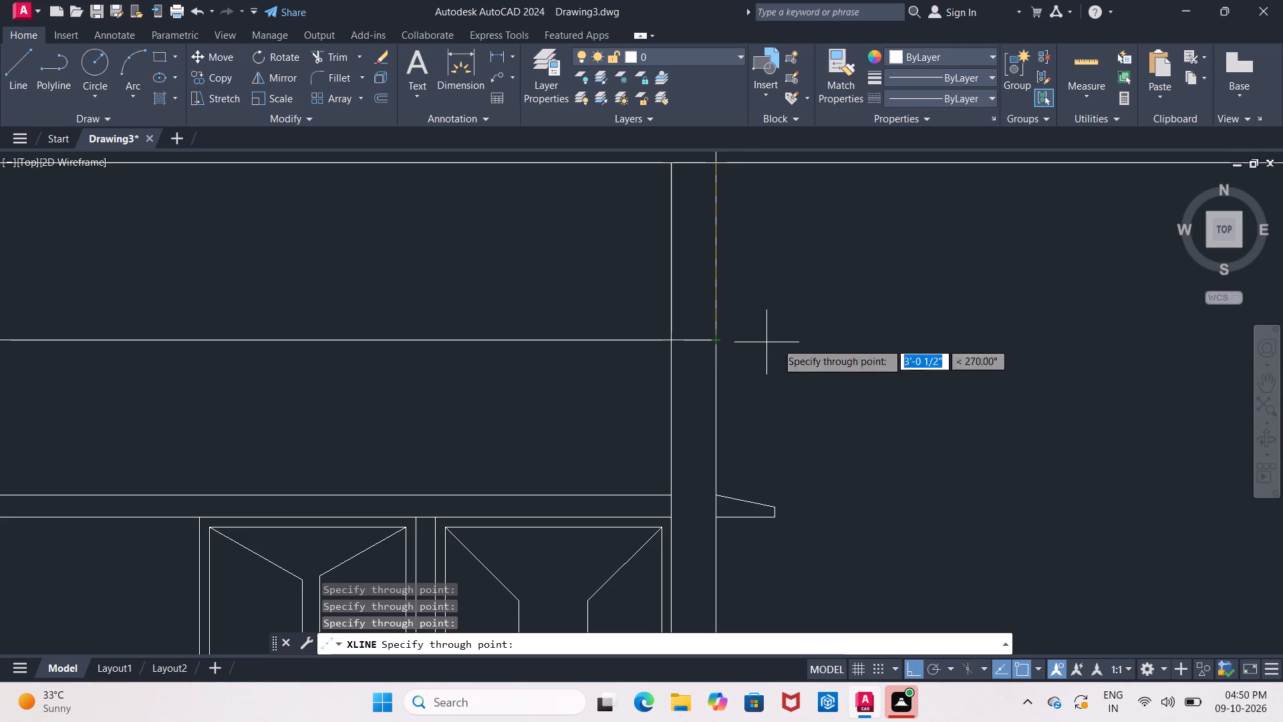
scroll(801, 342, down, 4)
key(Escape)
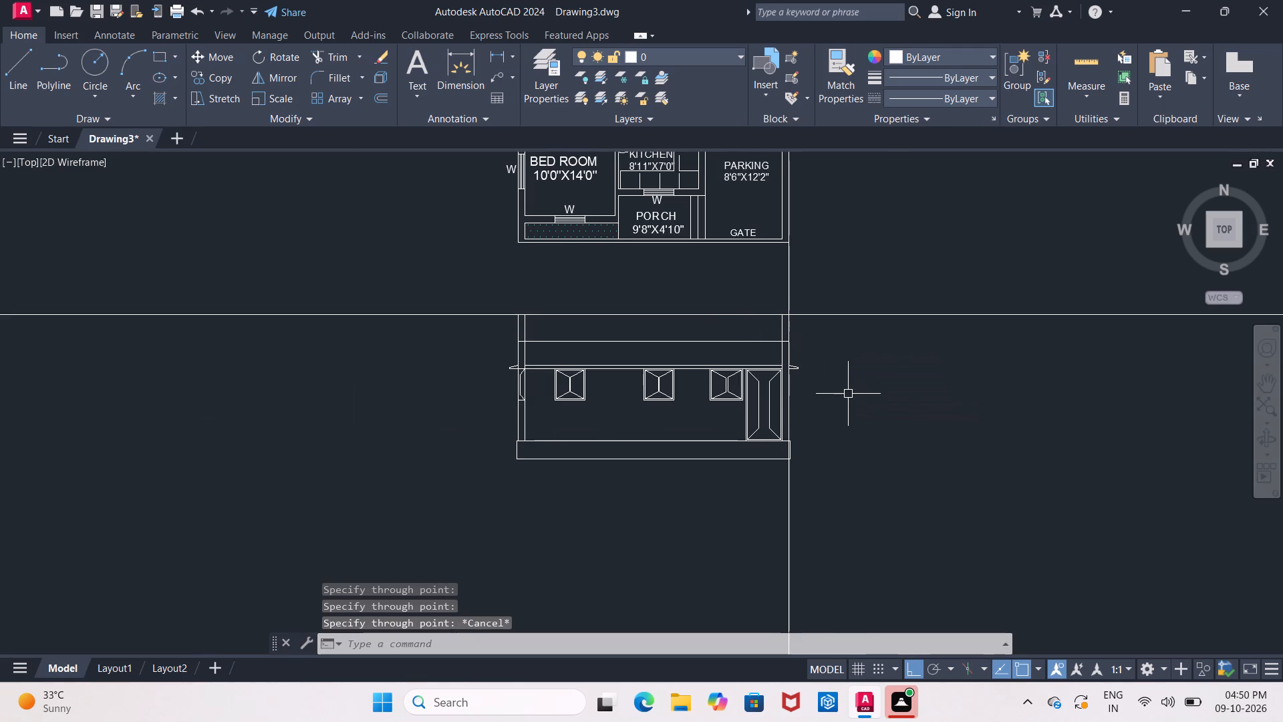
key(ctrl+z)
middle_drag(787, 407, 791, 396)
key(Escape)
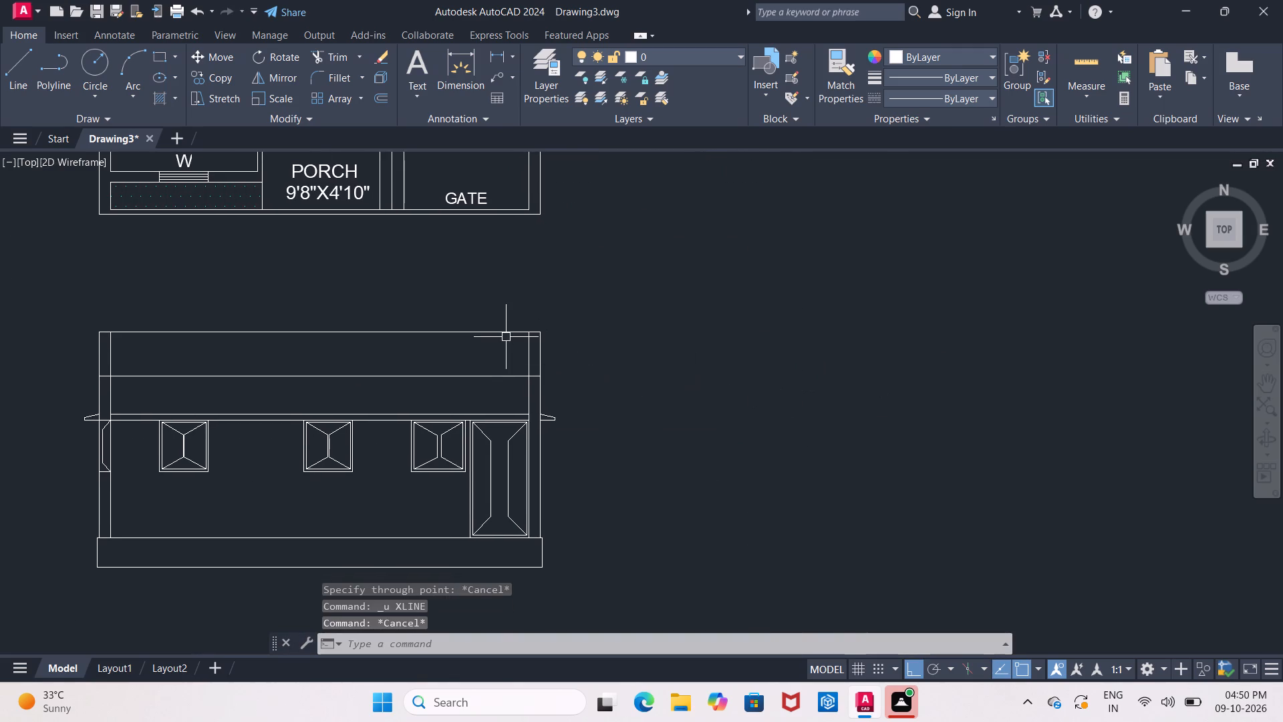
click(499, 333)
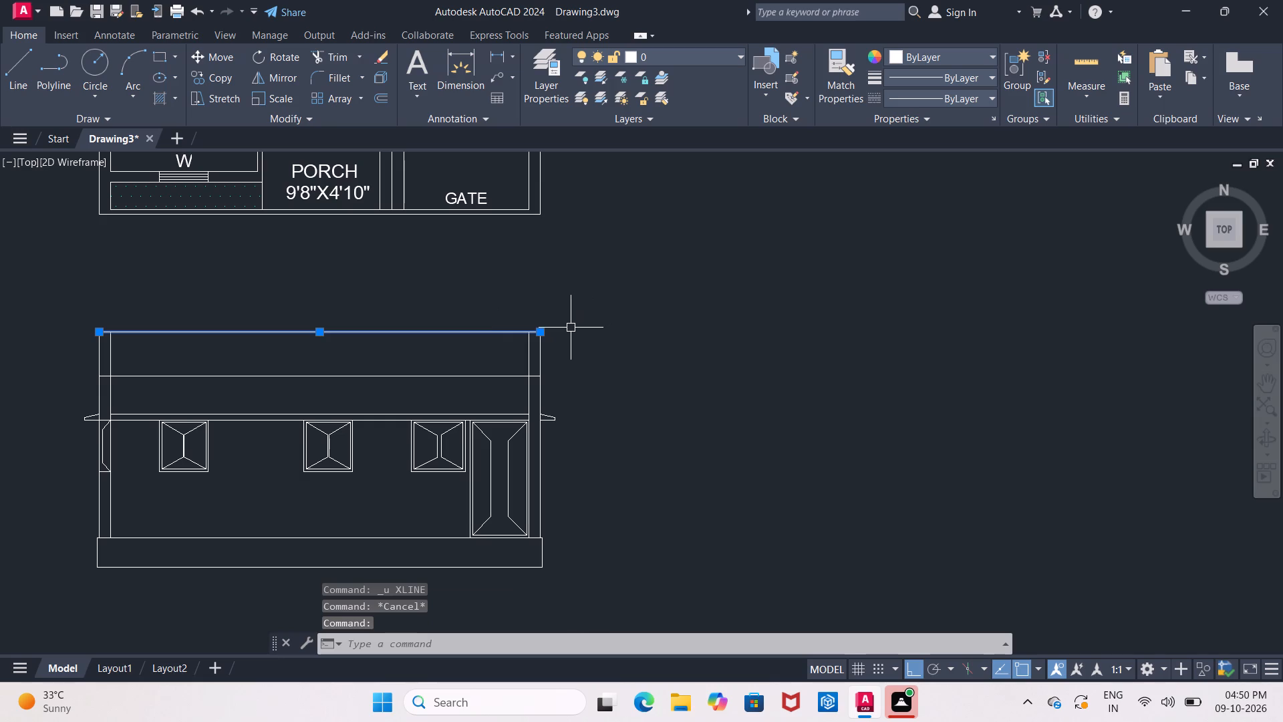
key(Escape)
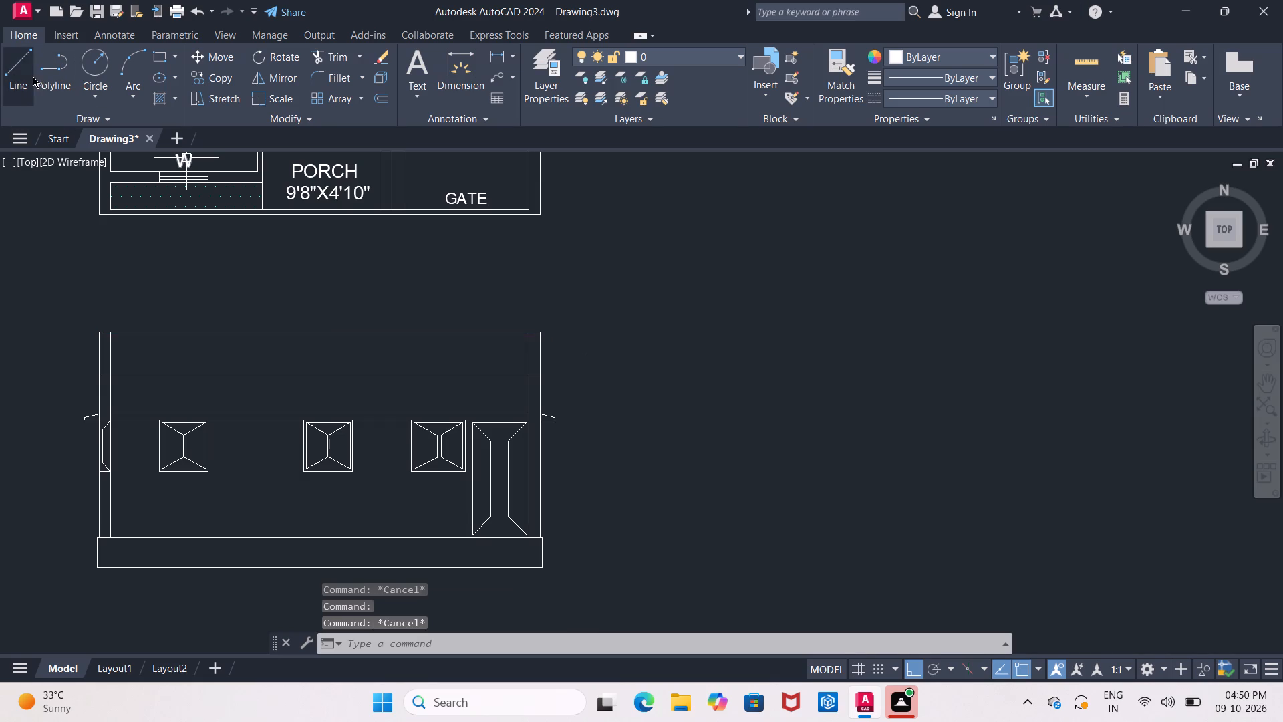
Draw a 50' horizontal line outward from the front elevation's top parapet corner on the entrance-door side.
click(33, 76)
click(541, 332)
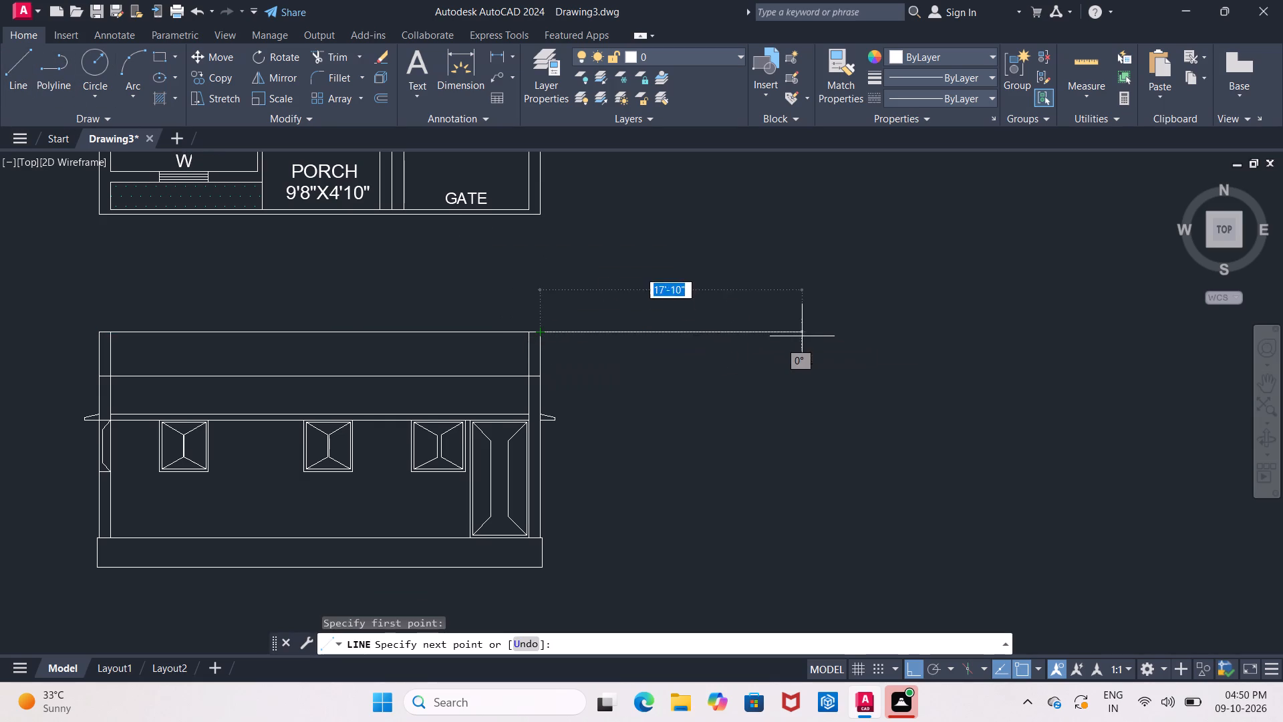
scroll(807, 340, down, 2)
middle_drag(879, 347, 678, 366)
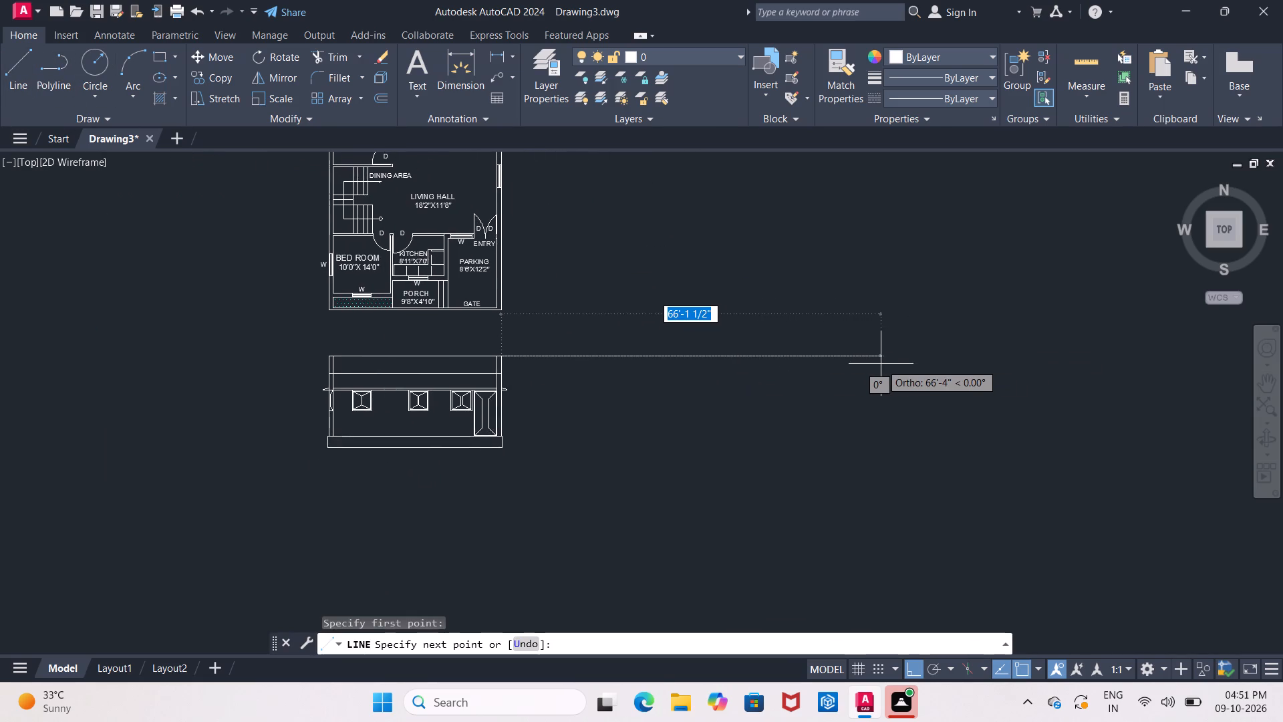
scroll(879, 364, down, 1)
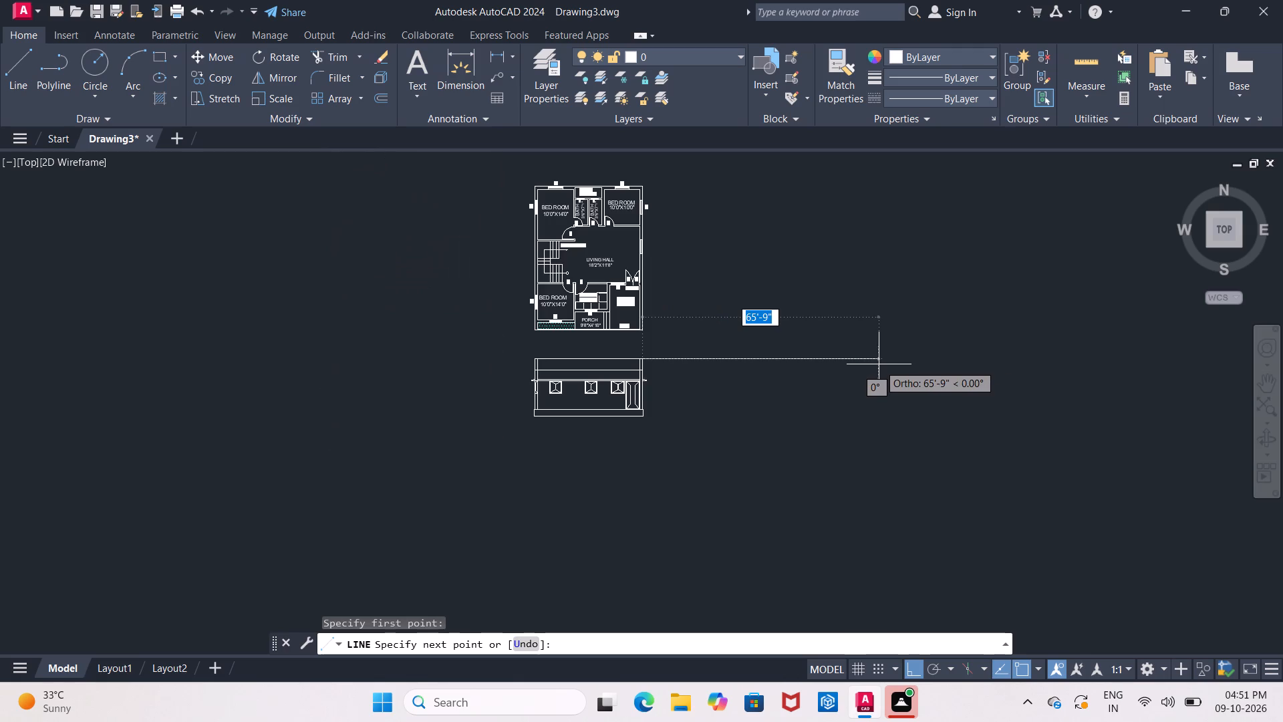
scroll(879, 364, up, 1)
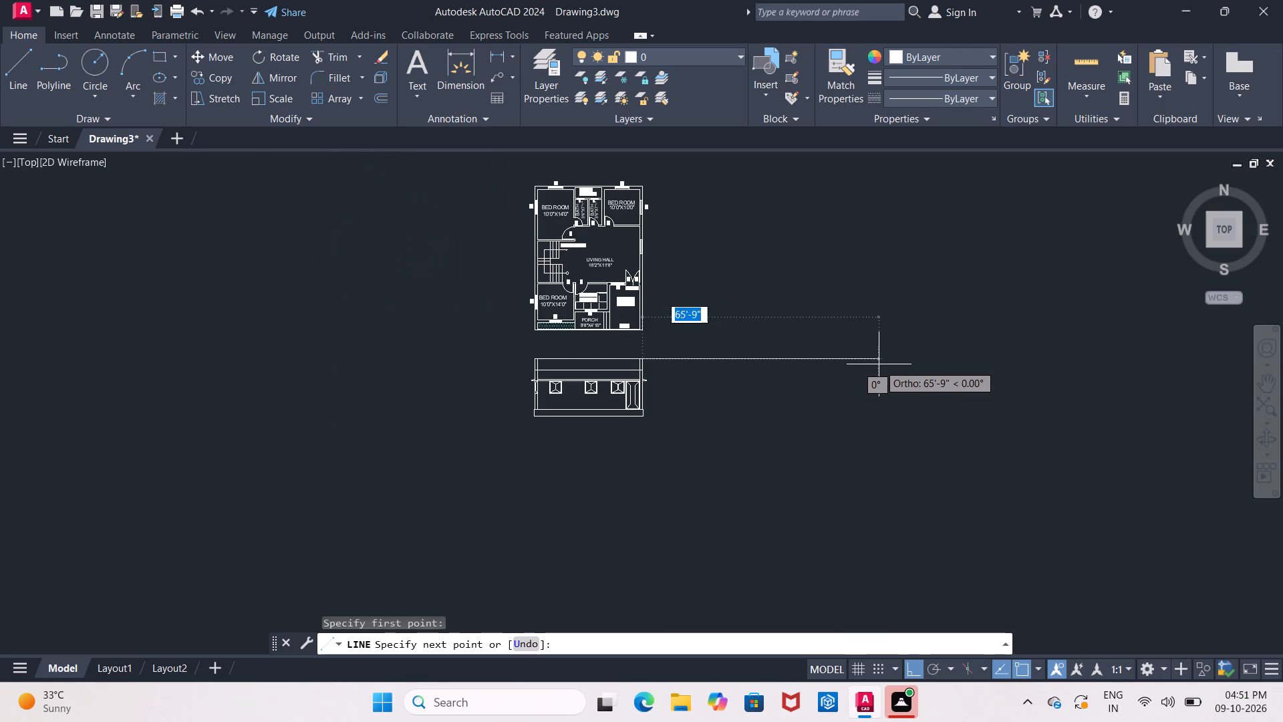
scroll(875, 364, up, 1)
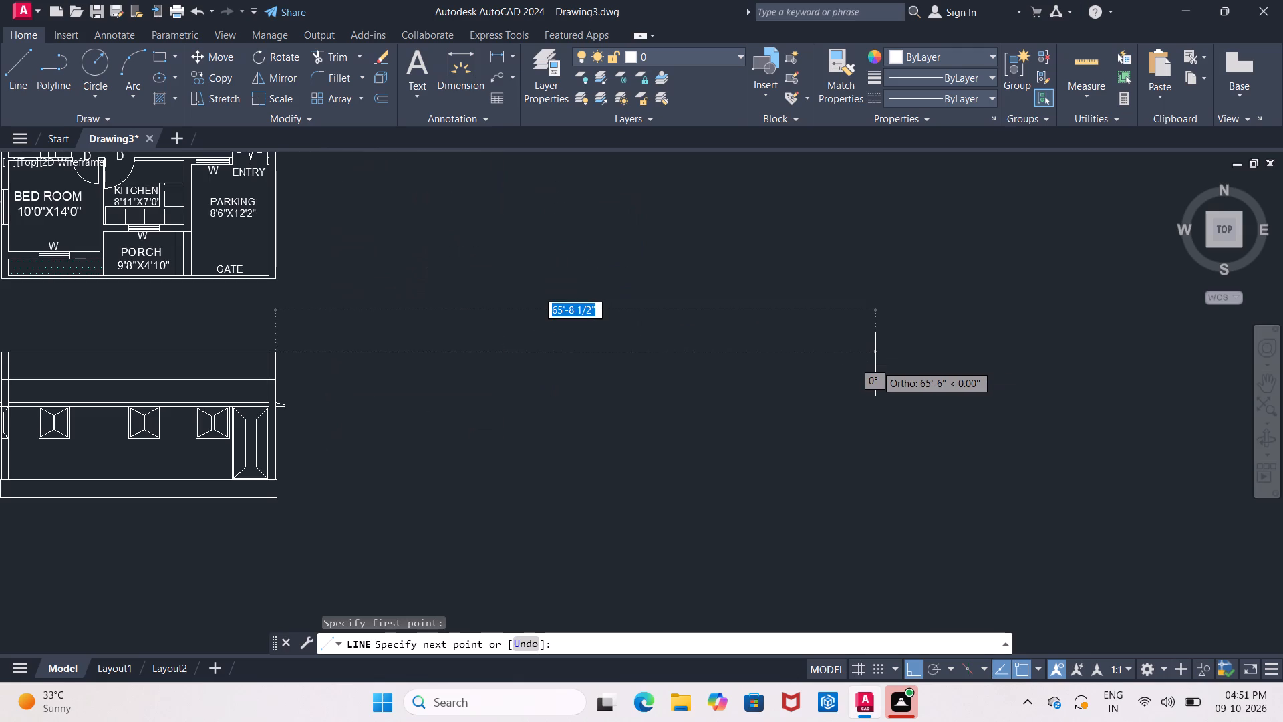
text(50')
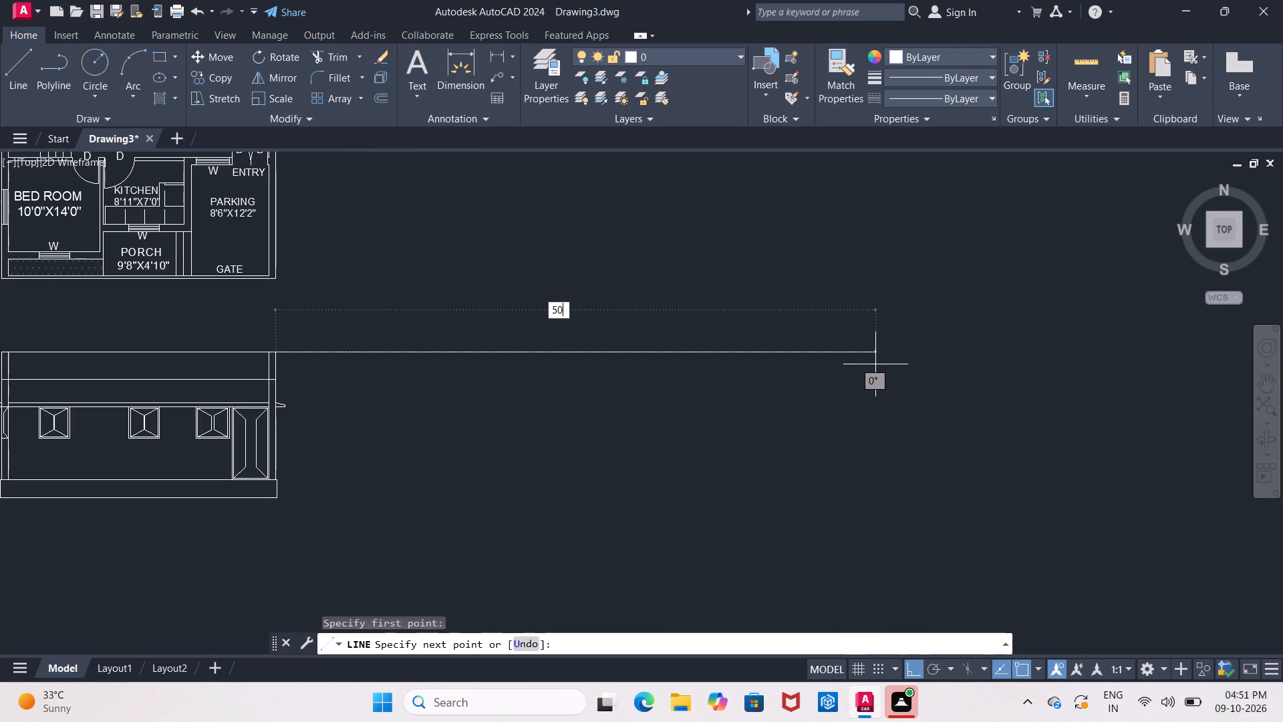
key(Return)
key(Escape)
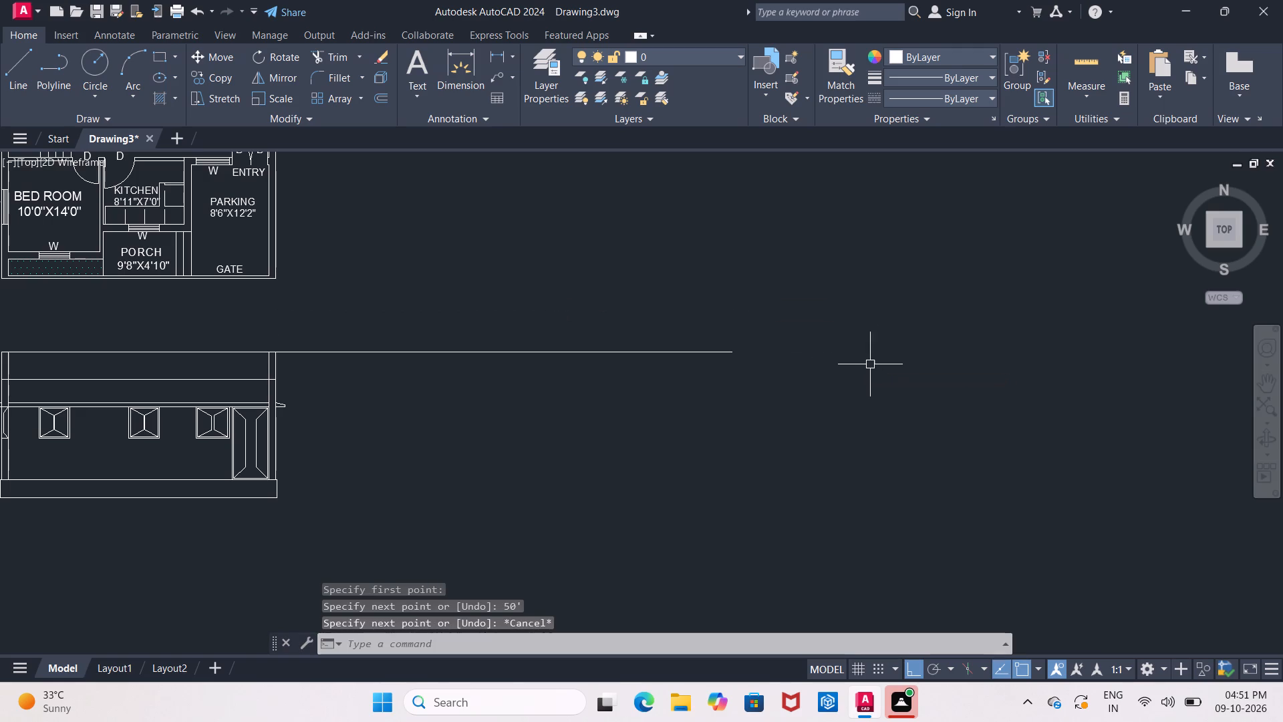
Offset the projected parapet-top line 3' downward.
key(o)
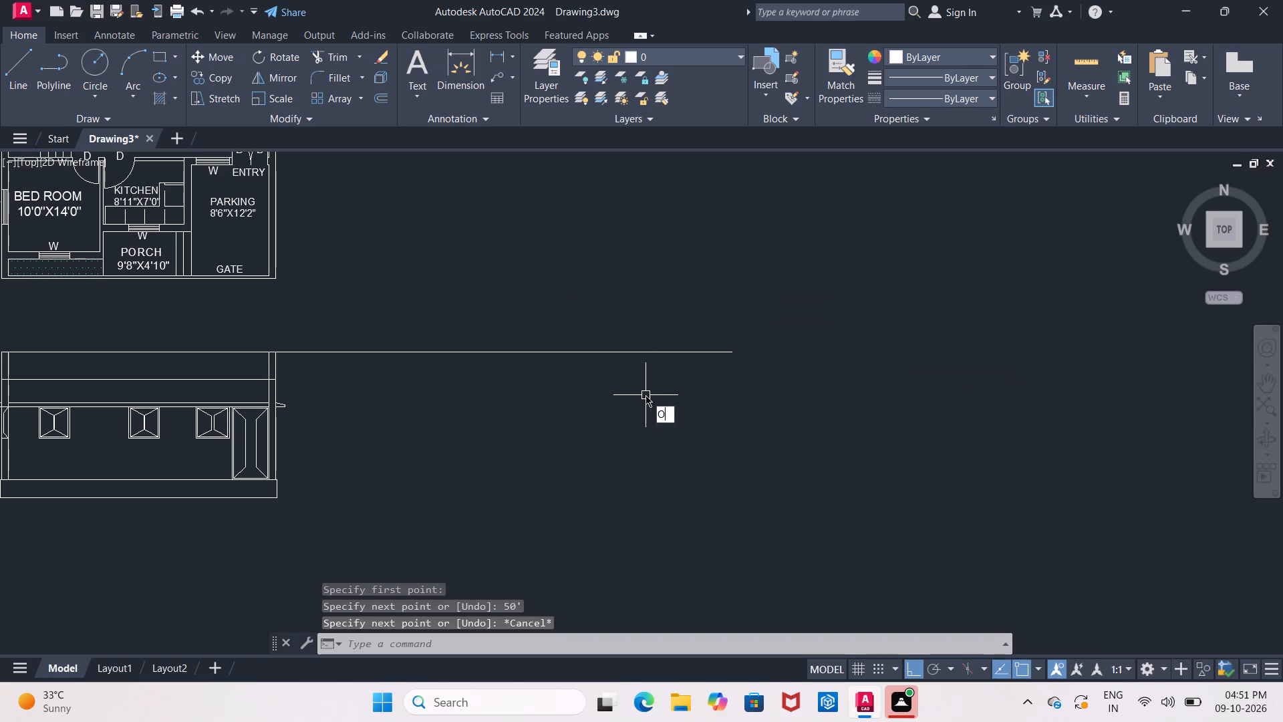
key(Return)
text(3')
key(Return)
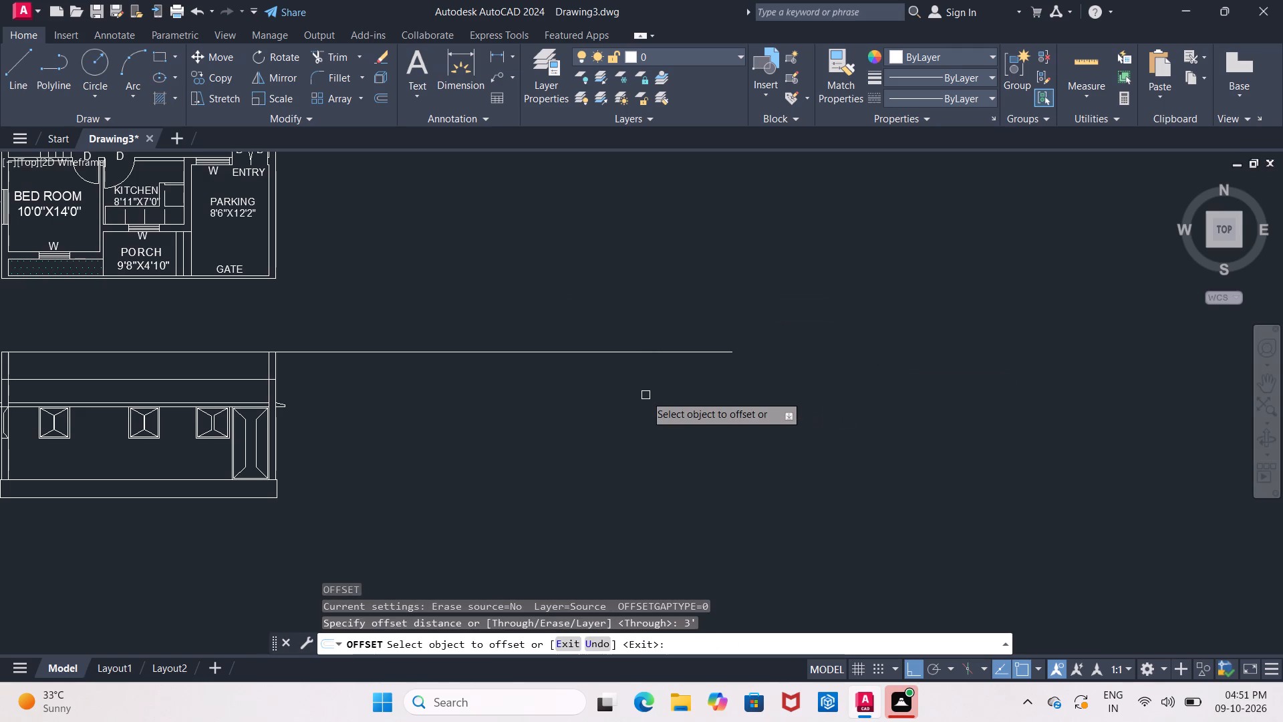
click(614, 353)
click(618, 388)
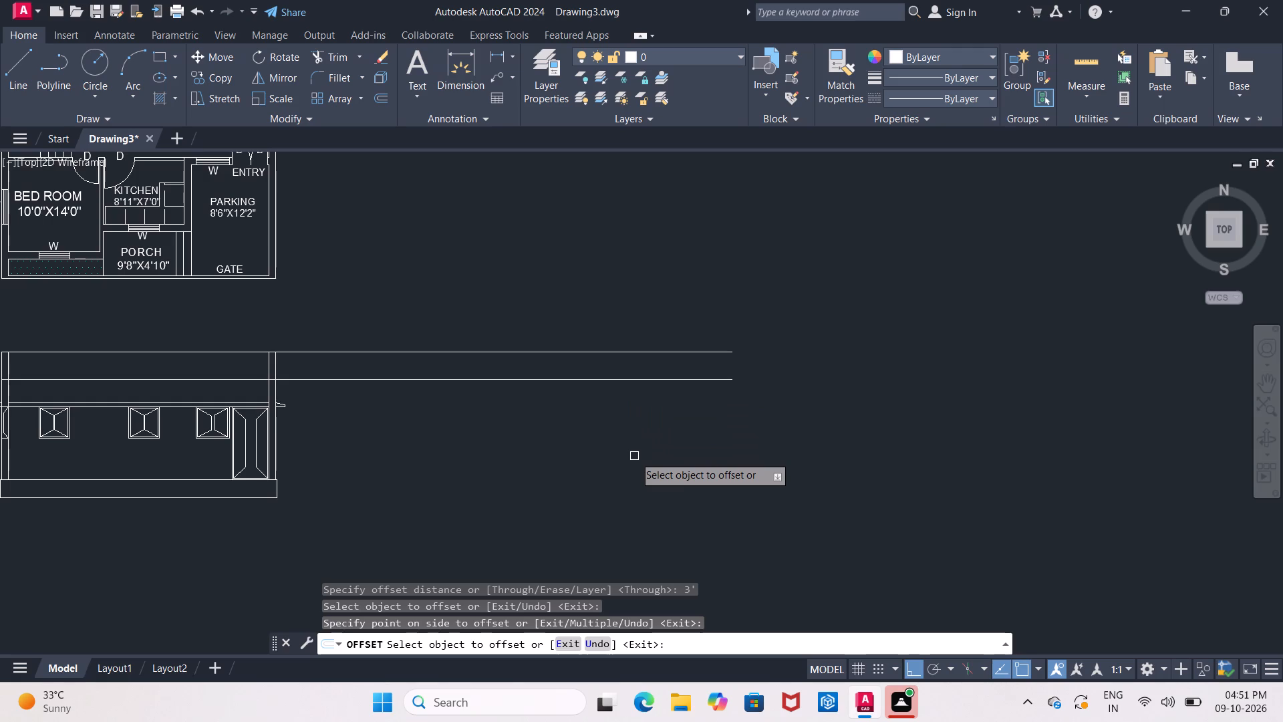
key(o)
key(Return)
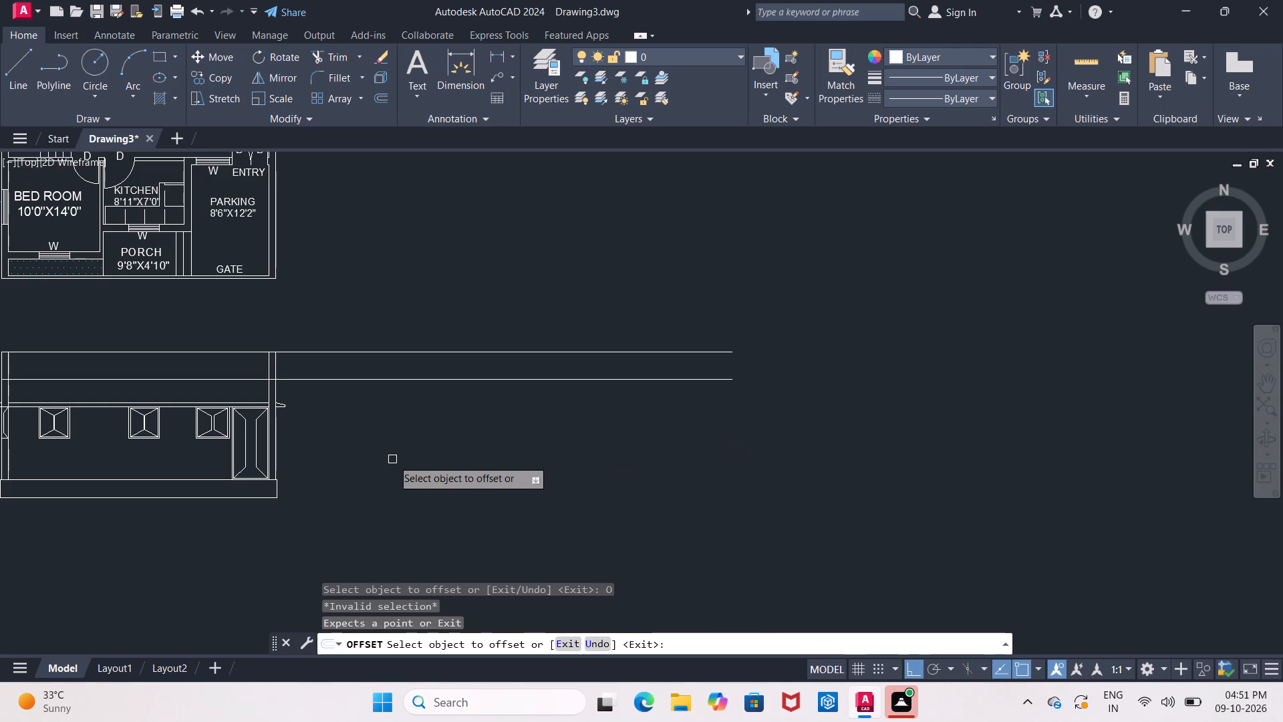
scroll(392, 459, up, 1)
middle_drag(392, 459, 637, 481)
key(Escape)
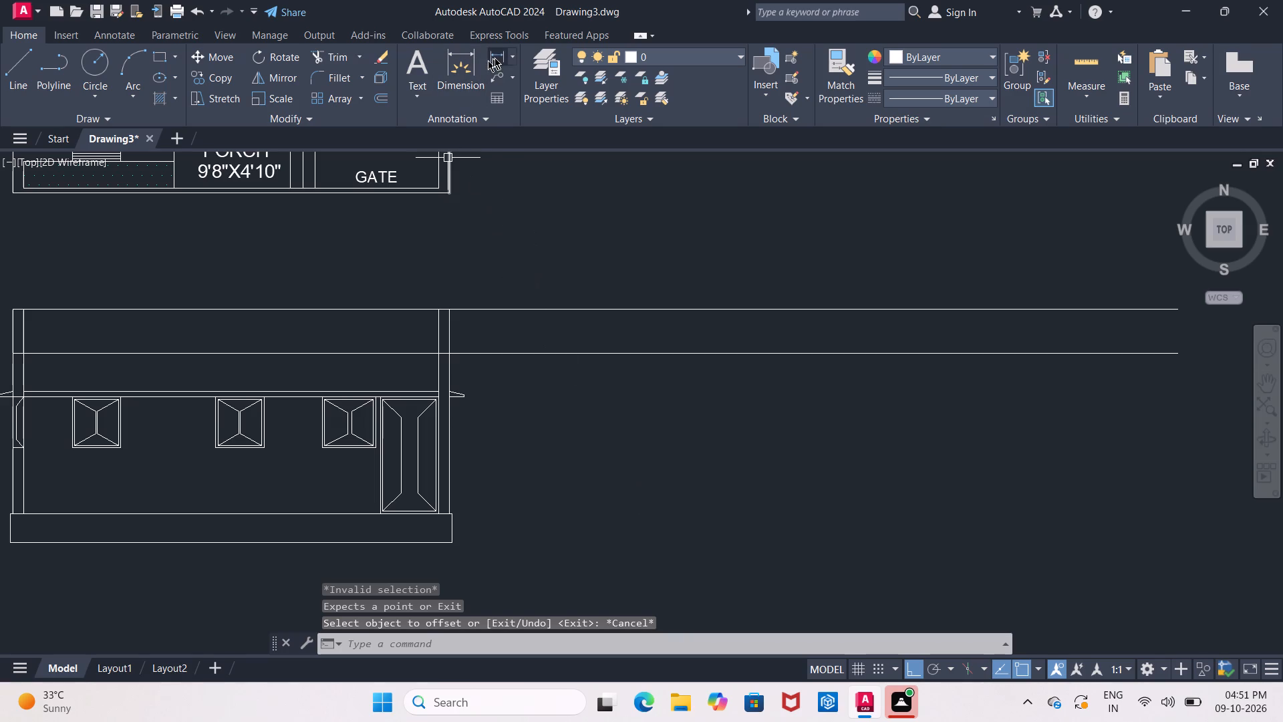
Measure the height from the line 3' below the parapet top down to the sunshade's underside with a linear dimension, without placing it.
click(495, 57)
scroll(452, 312, up, 2)
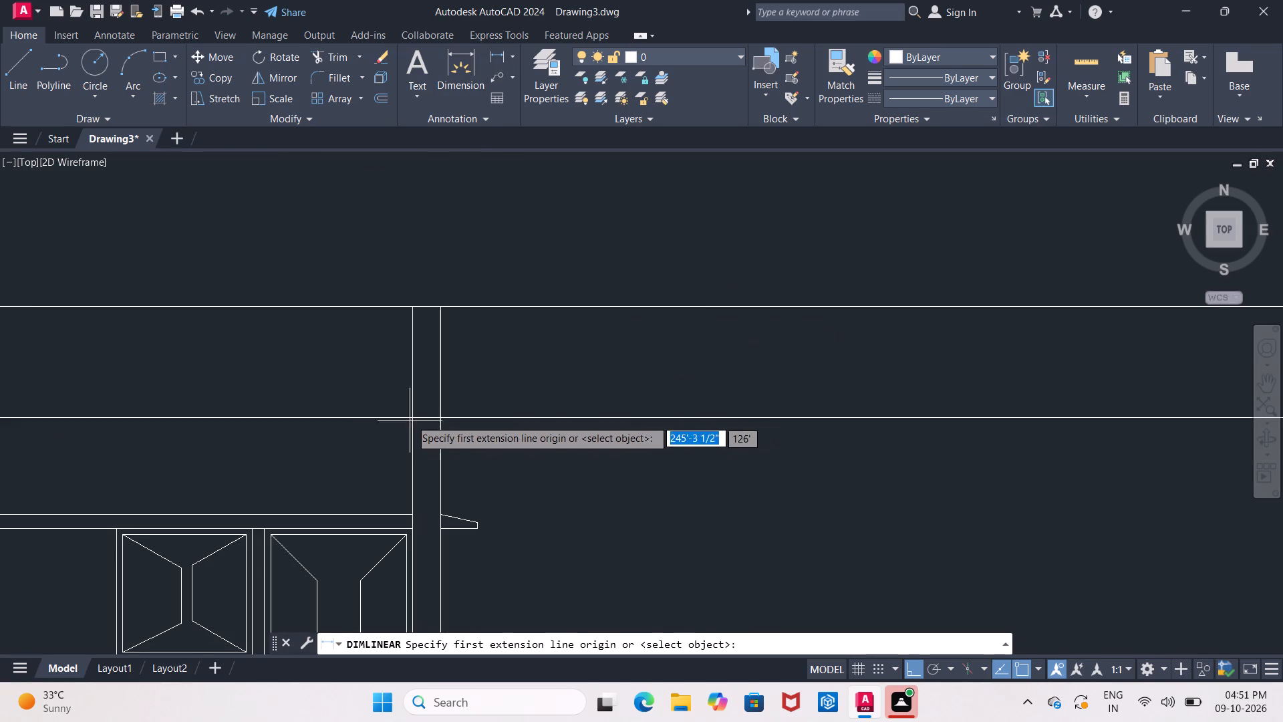
click(414, 416)
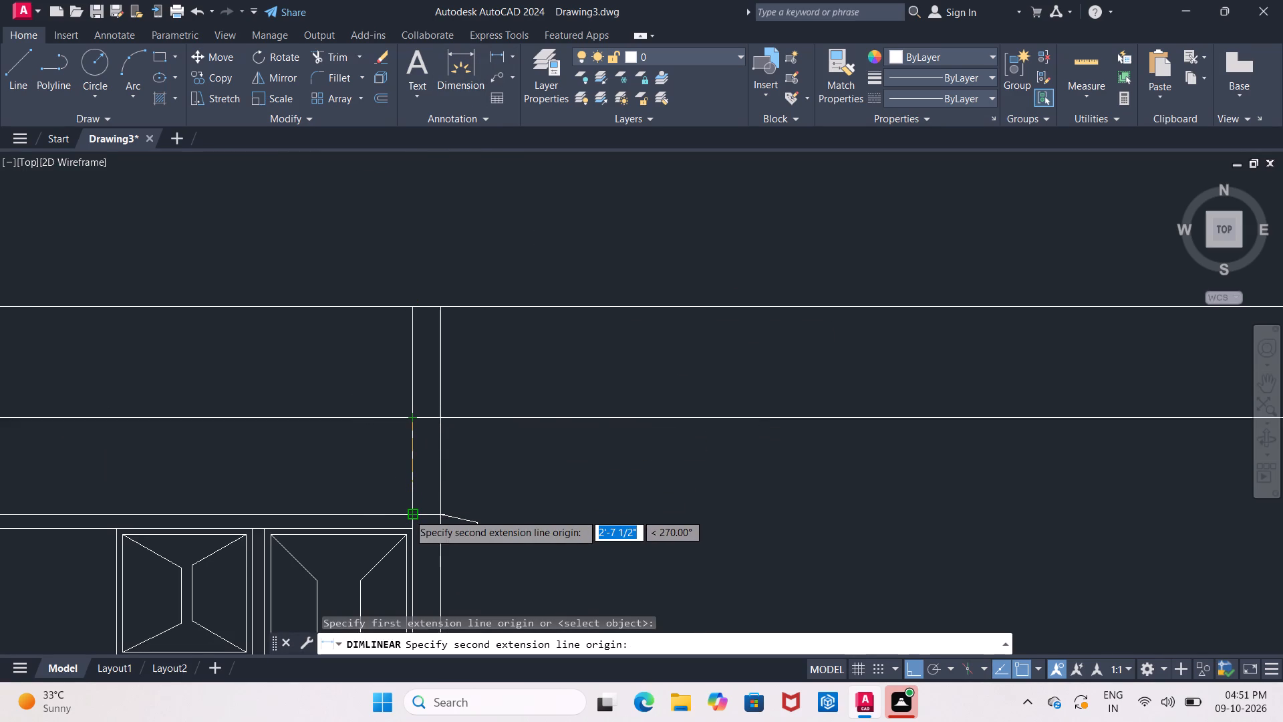
scroll(410, 523, up, 1)
middle_drag(410, 523, 441, 463)
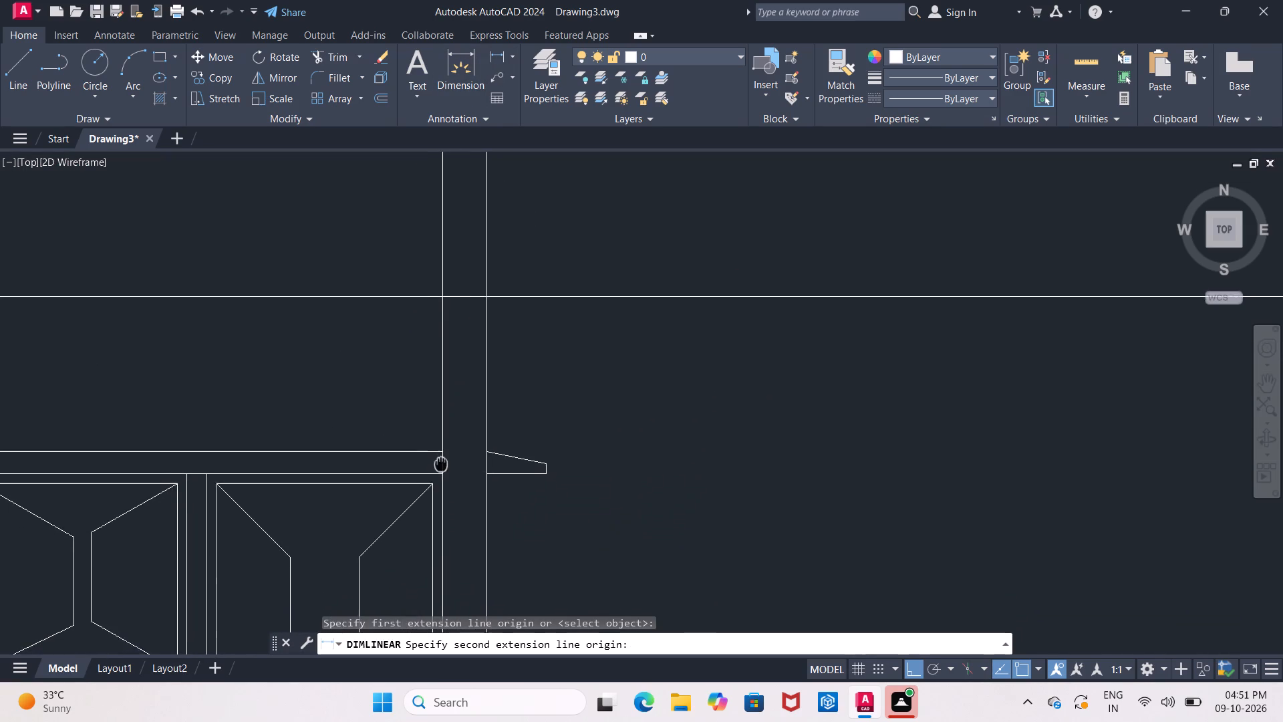
middle_drag(441, 463, 443, 449)
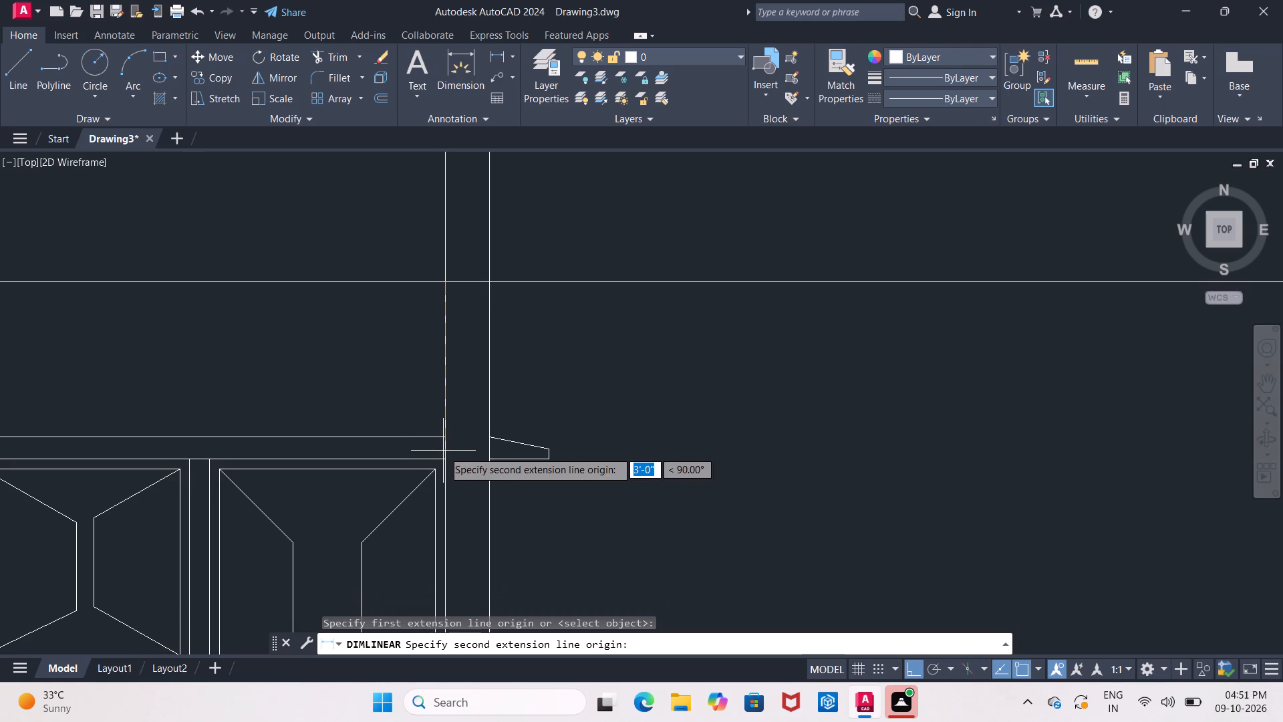
scroll(443, 451, down, 3)
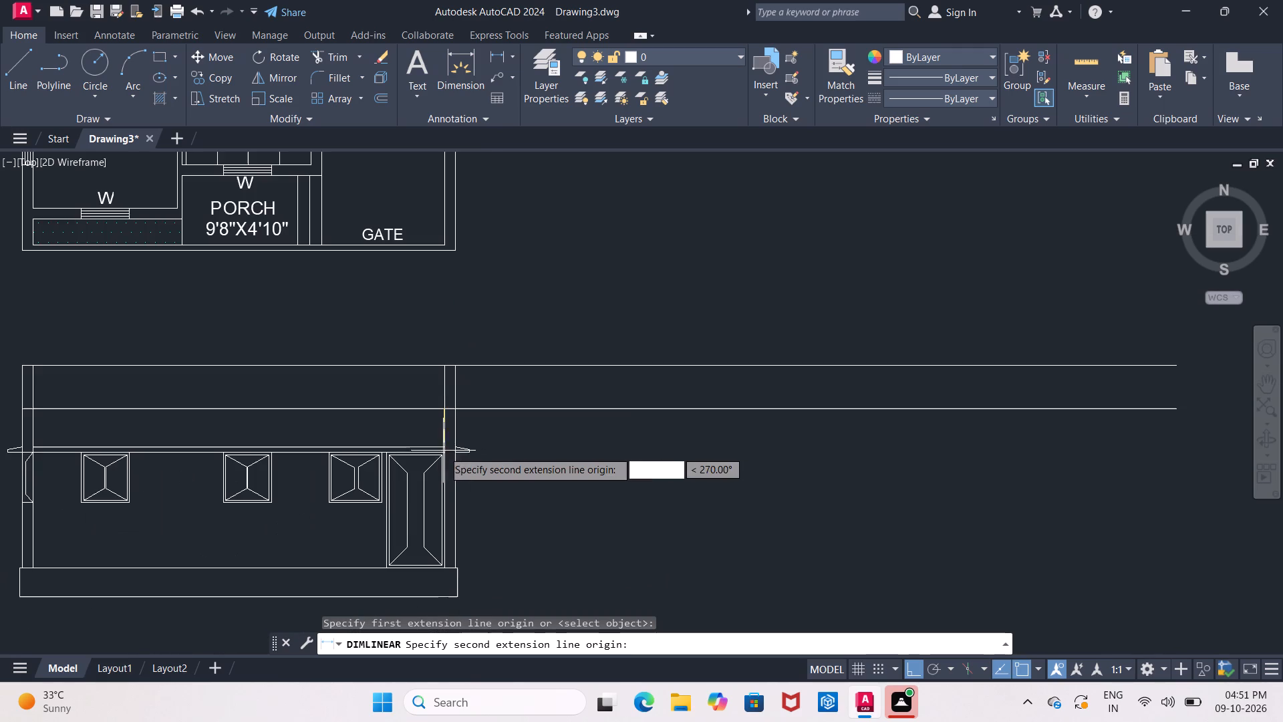
scroll(445, 457, up, 2)
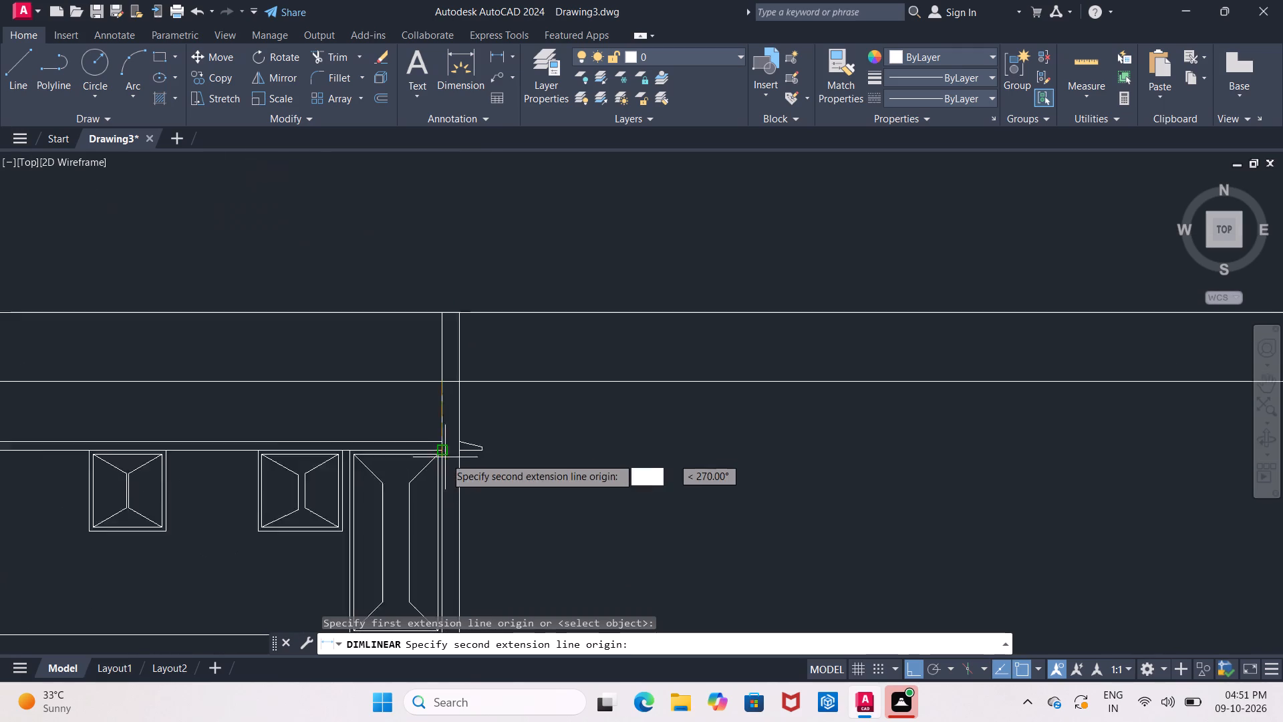
scroll(445, 457, up, 1)
click(430, 443)
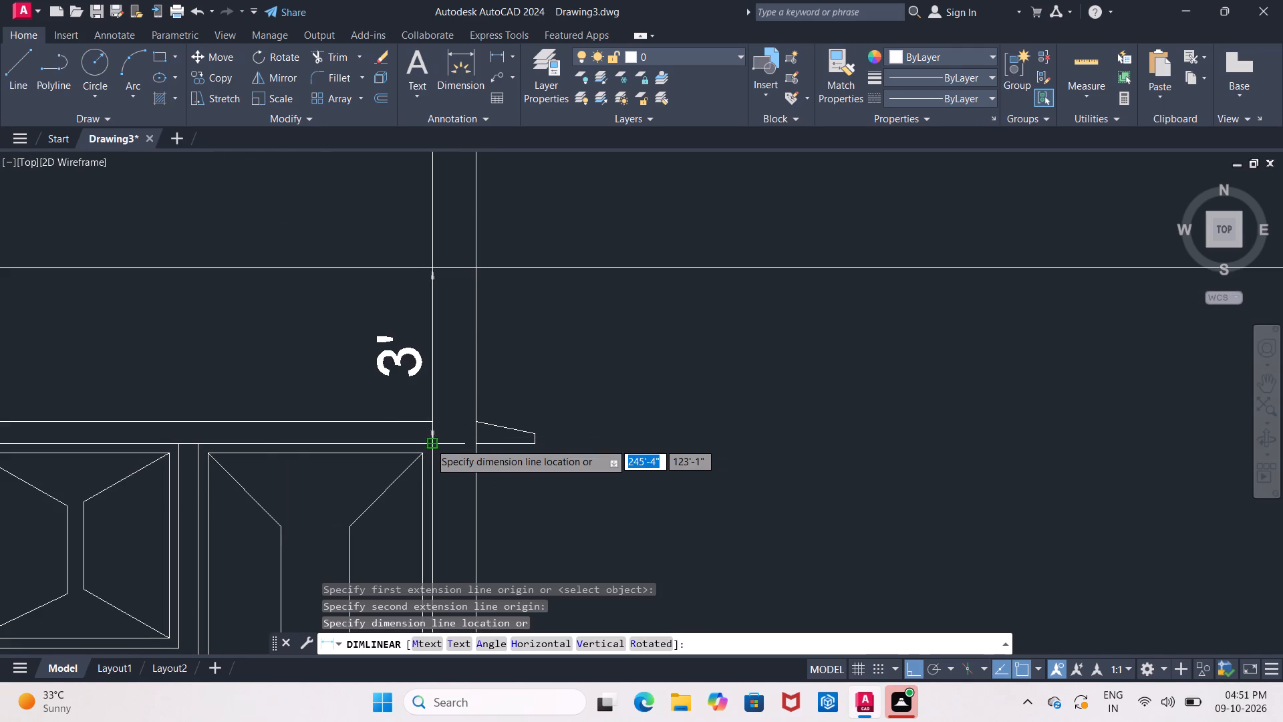
scroll(430, 443, down, 1)
key(Escape)
Offset the lower projected level line 3' downward, to the sunshade's underside.
key(o)
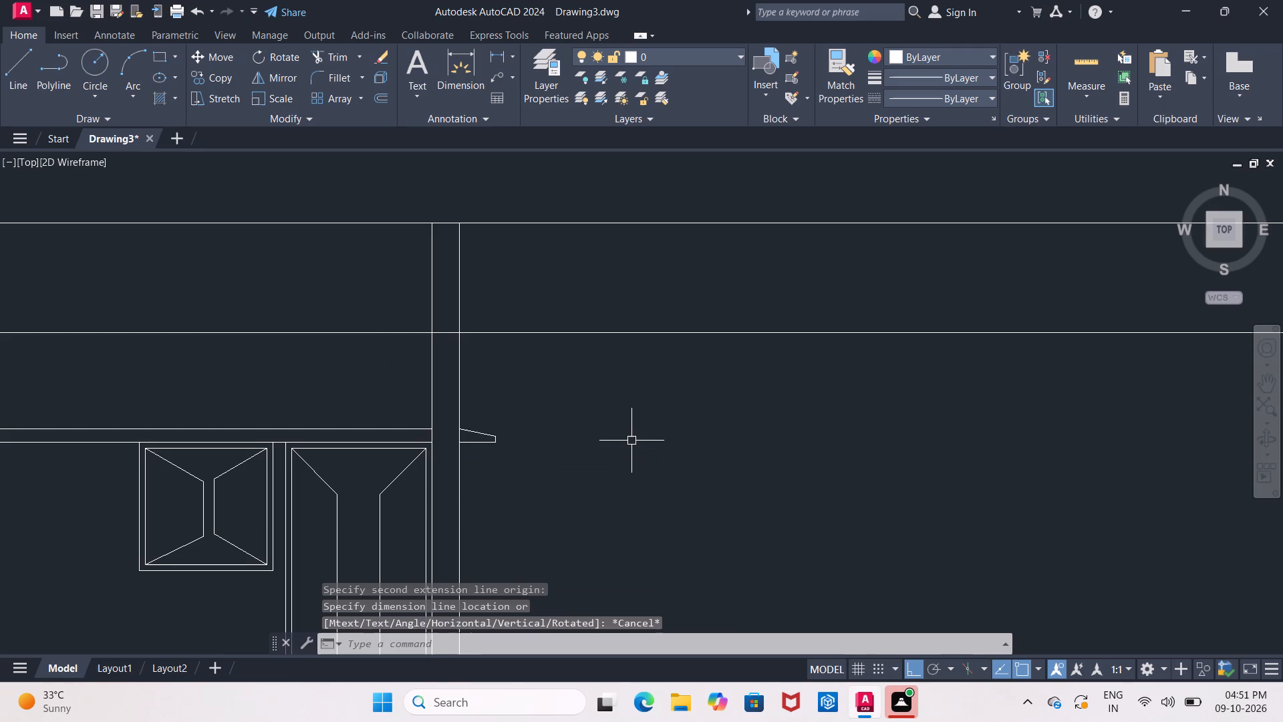
key(Return)
key(3)
key(apostrophe)
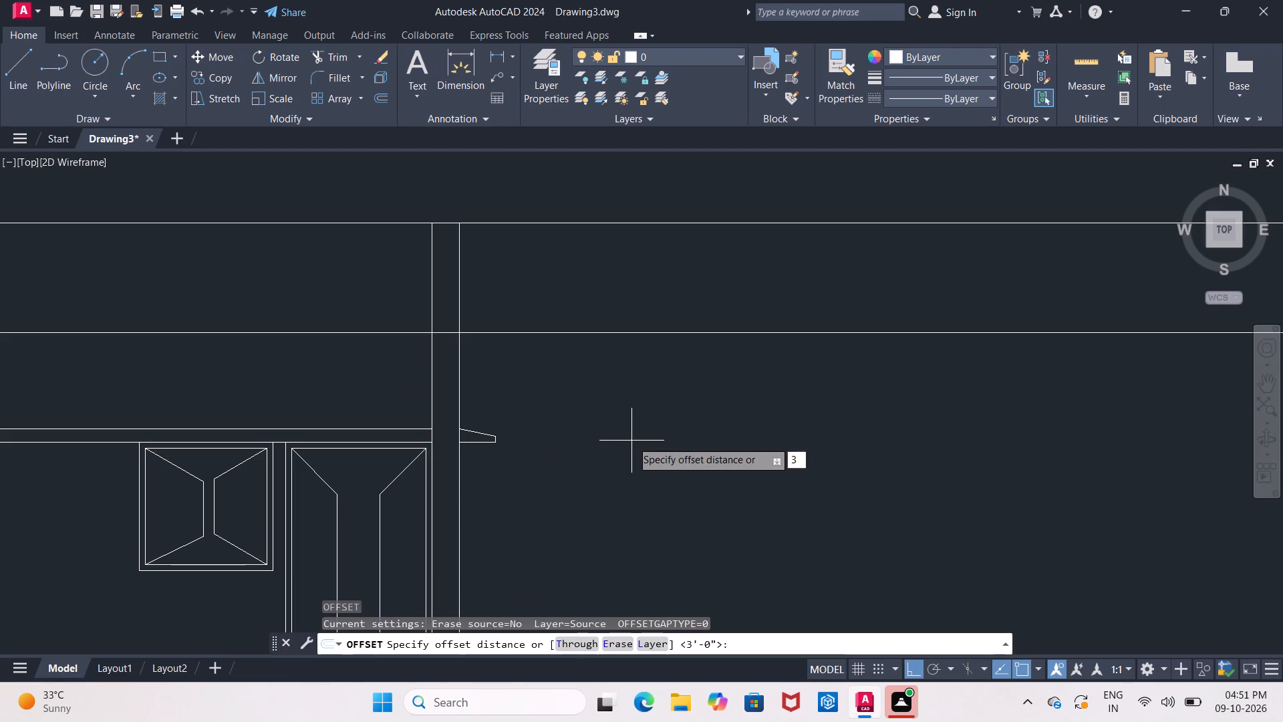
key(Return)
click(696, 332)
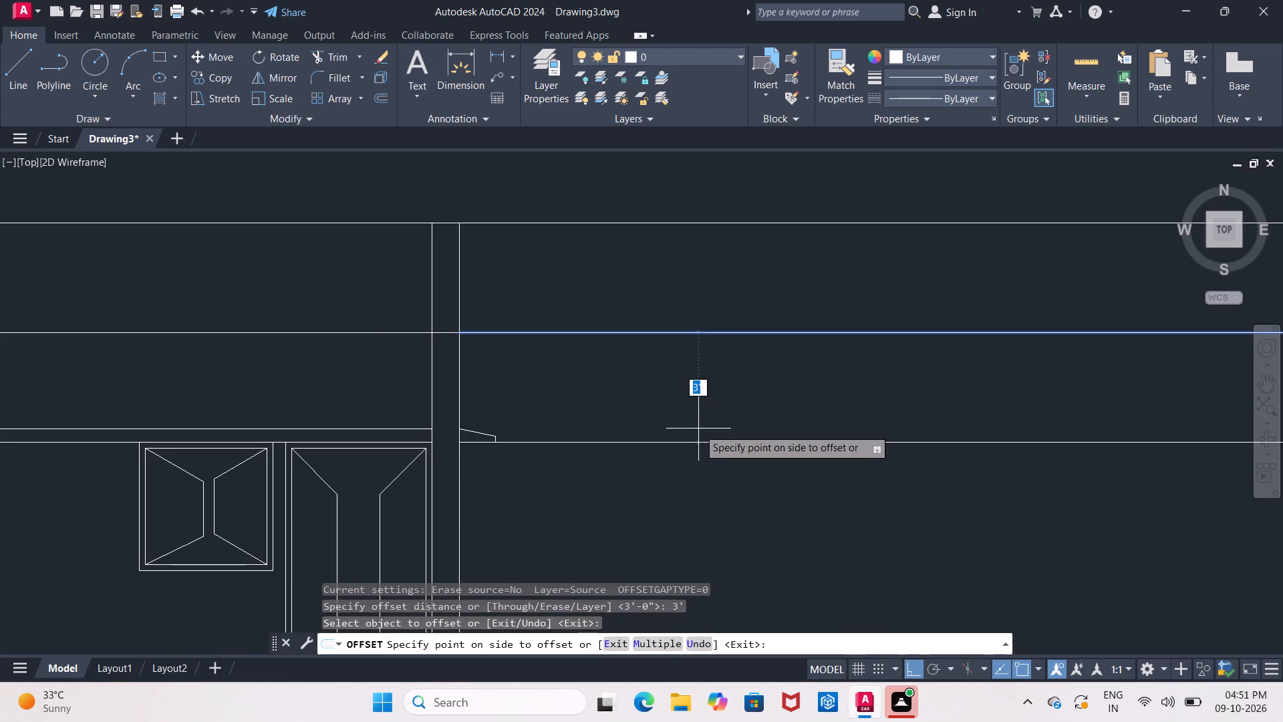
click(698, 429)
middle_drag(672, 470, 650, 302)
scroll(650, 302, down, 1)
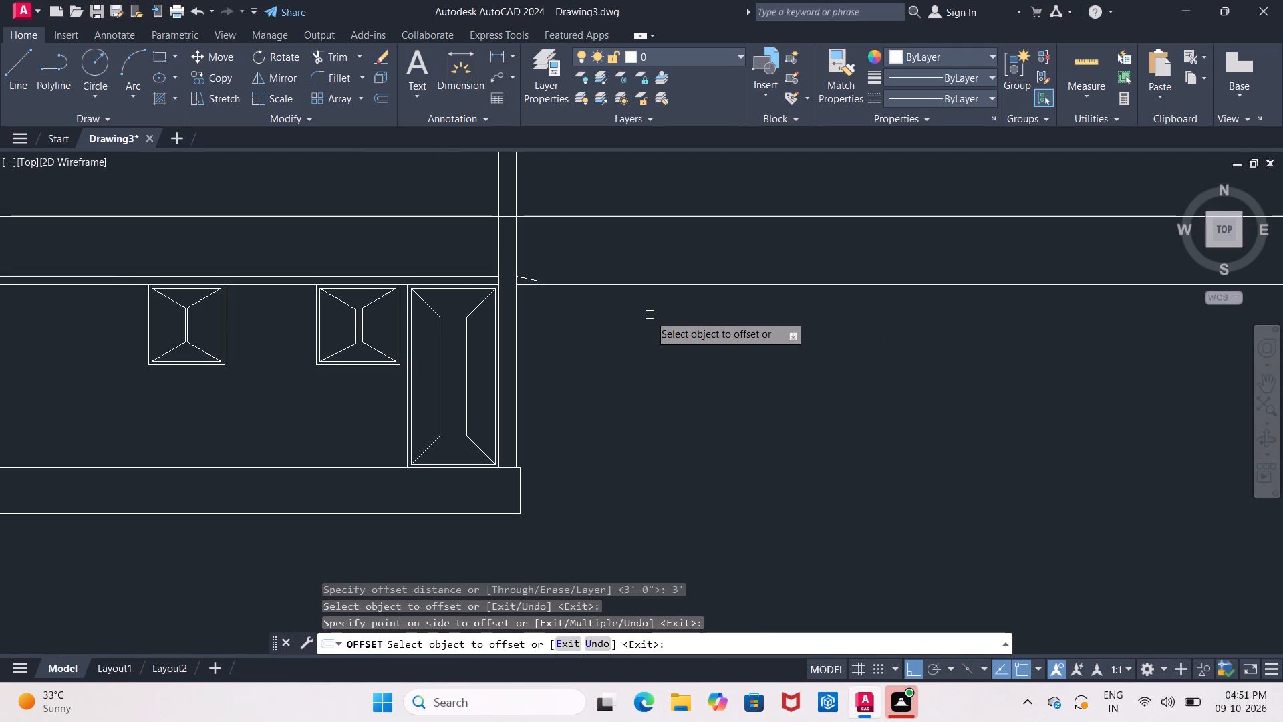
key(Return)
Offset the projected sunshade-underside line 10' downward, to the base of the plinth.
key(Return)
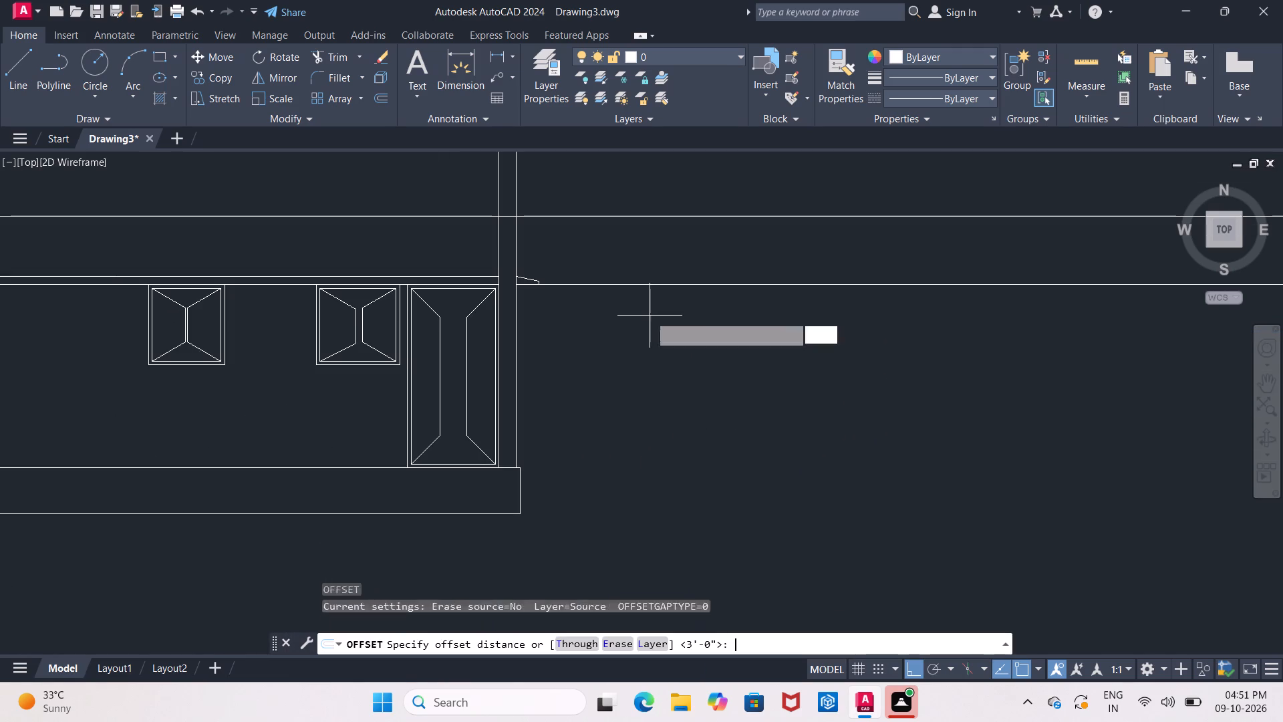
text(7')
key(Return)
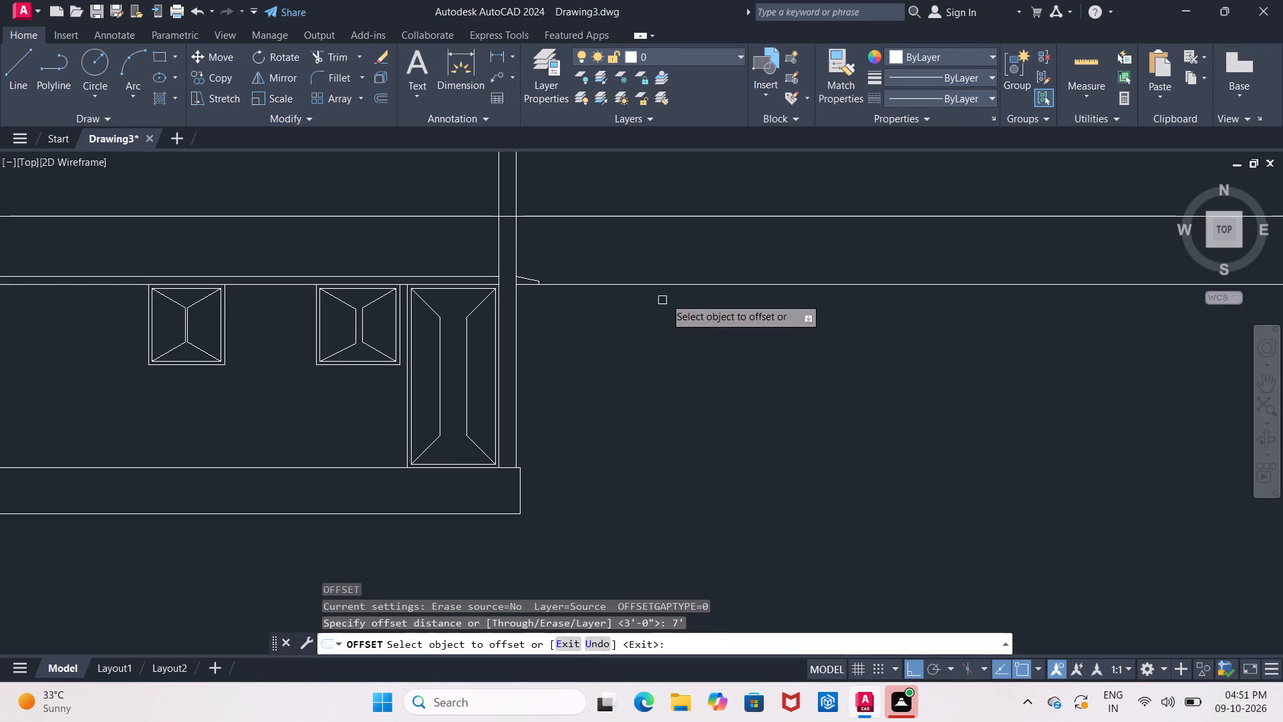
click(671, 286)
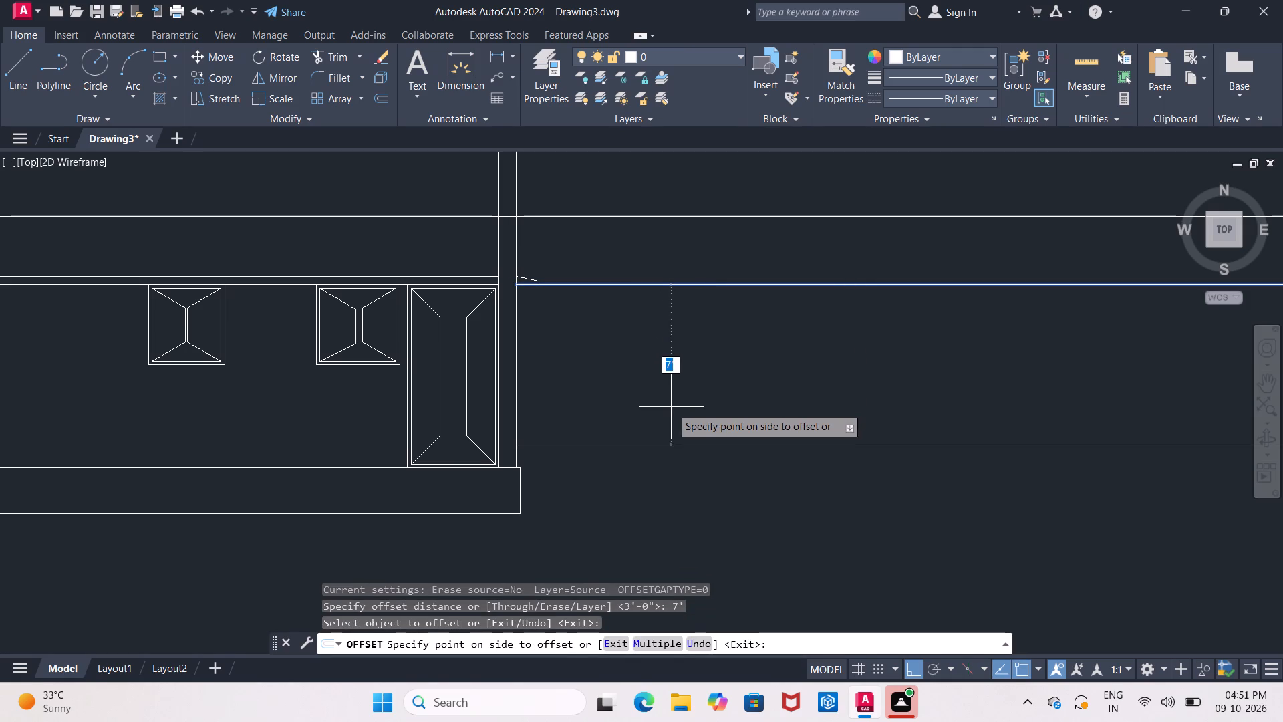
key(BackSpace)
text(10)
key(apostrophe)
key(Return)
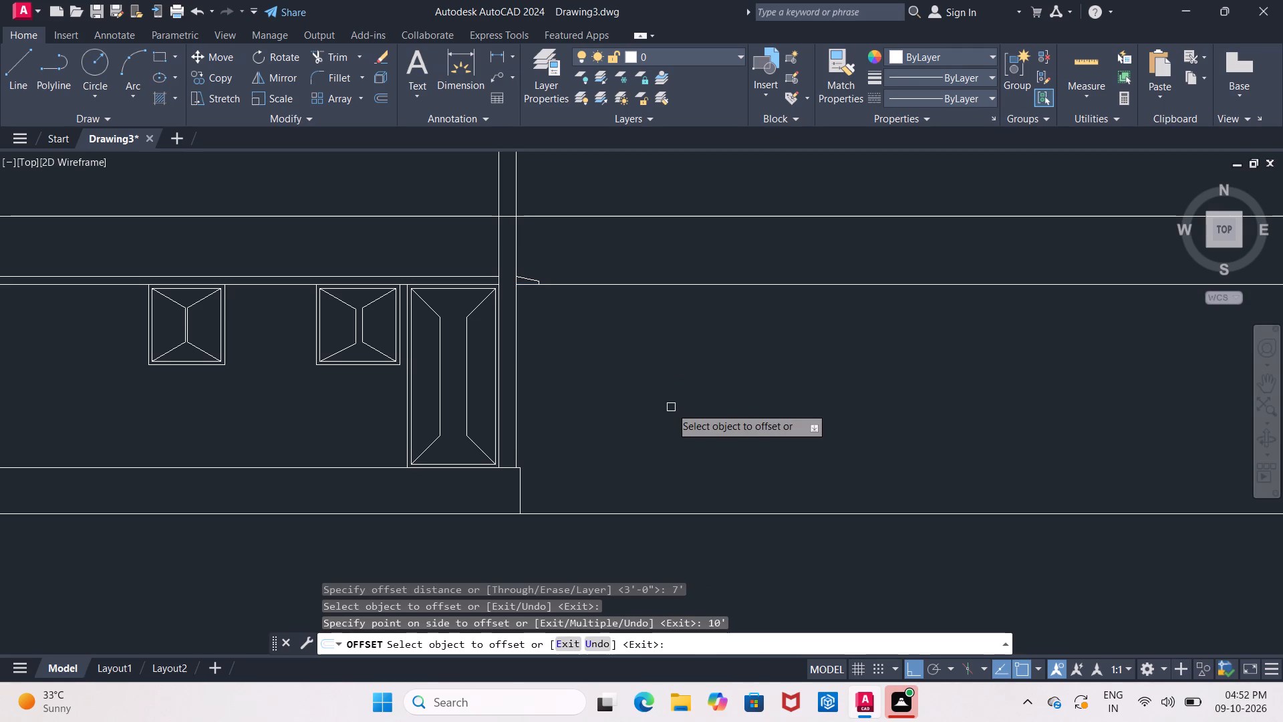
click(671, 407)
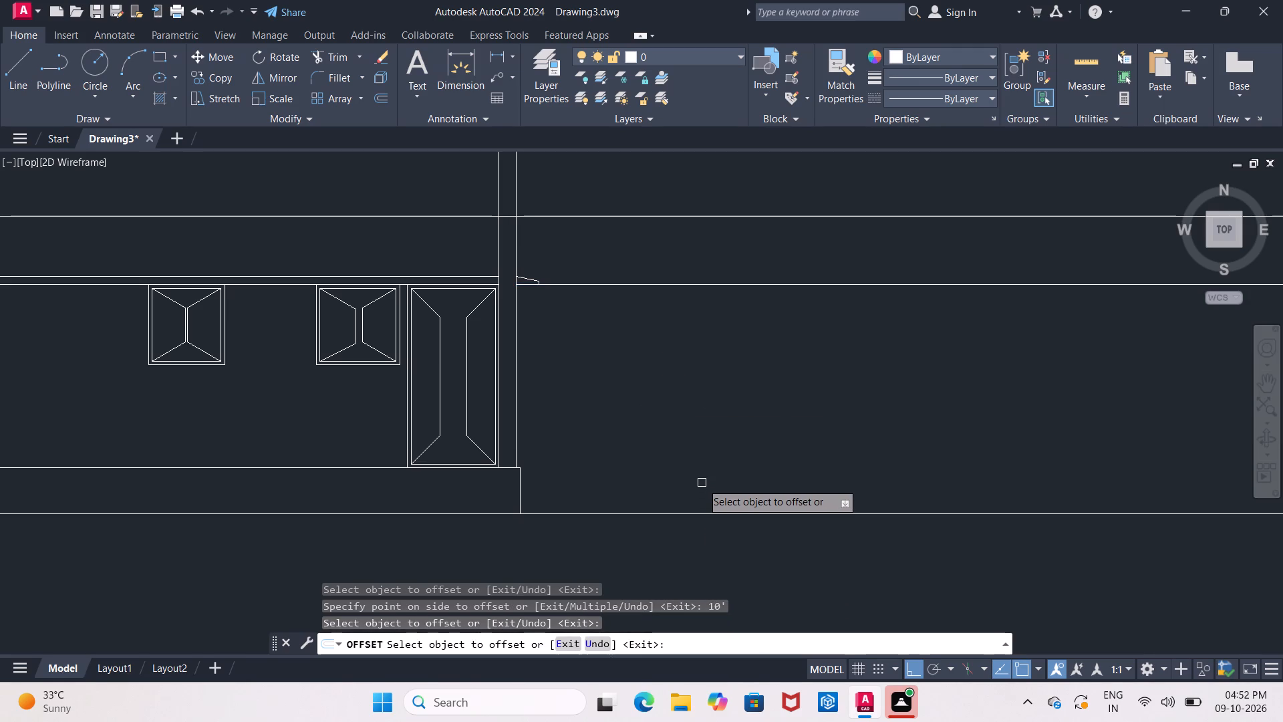
key(Return)
Offset the projected plinth-base line 2' upward, to the top of the plinth.
key(Return)
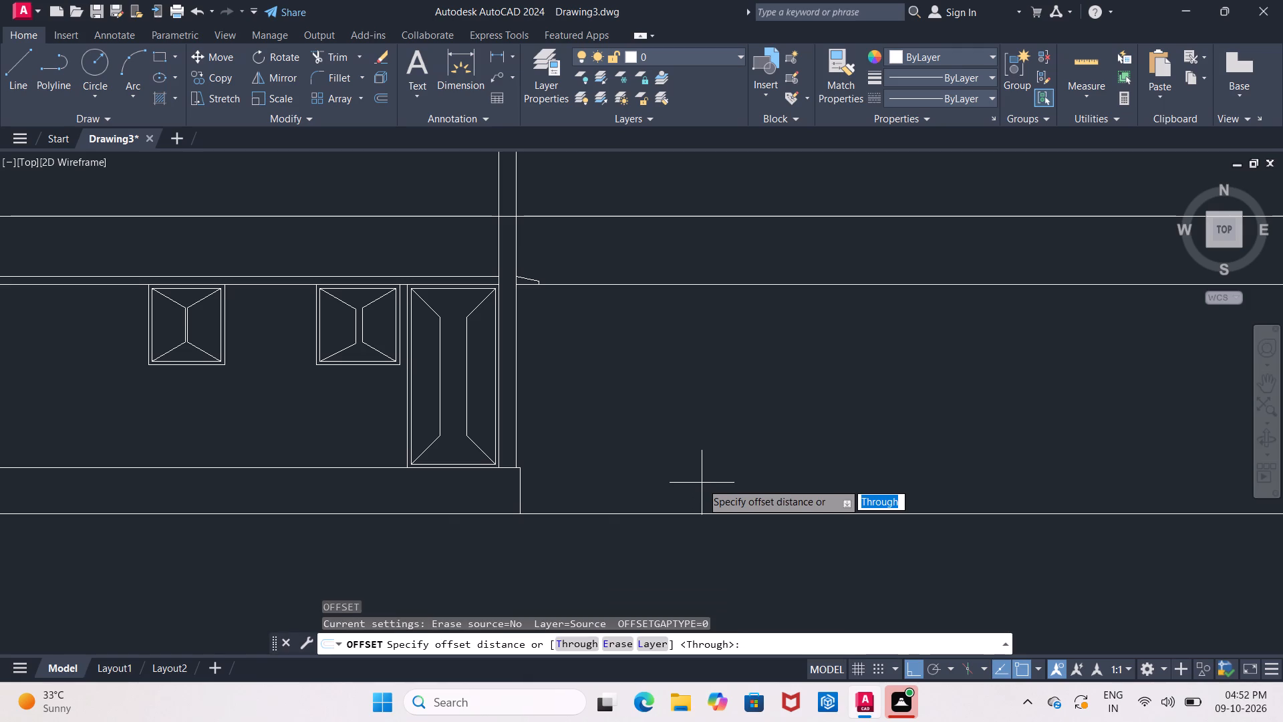
text(2')
key(Return)
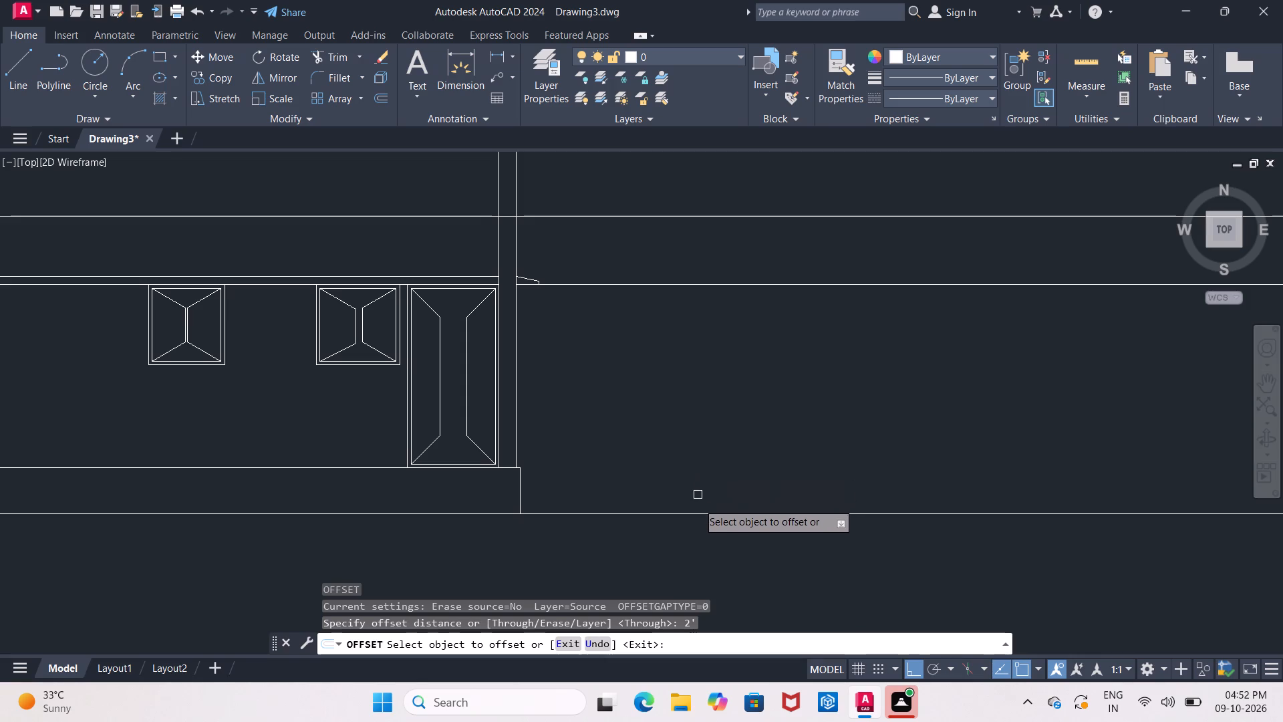
click(698, 511)
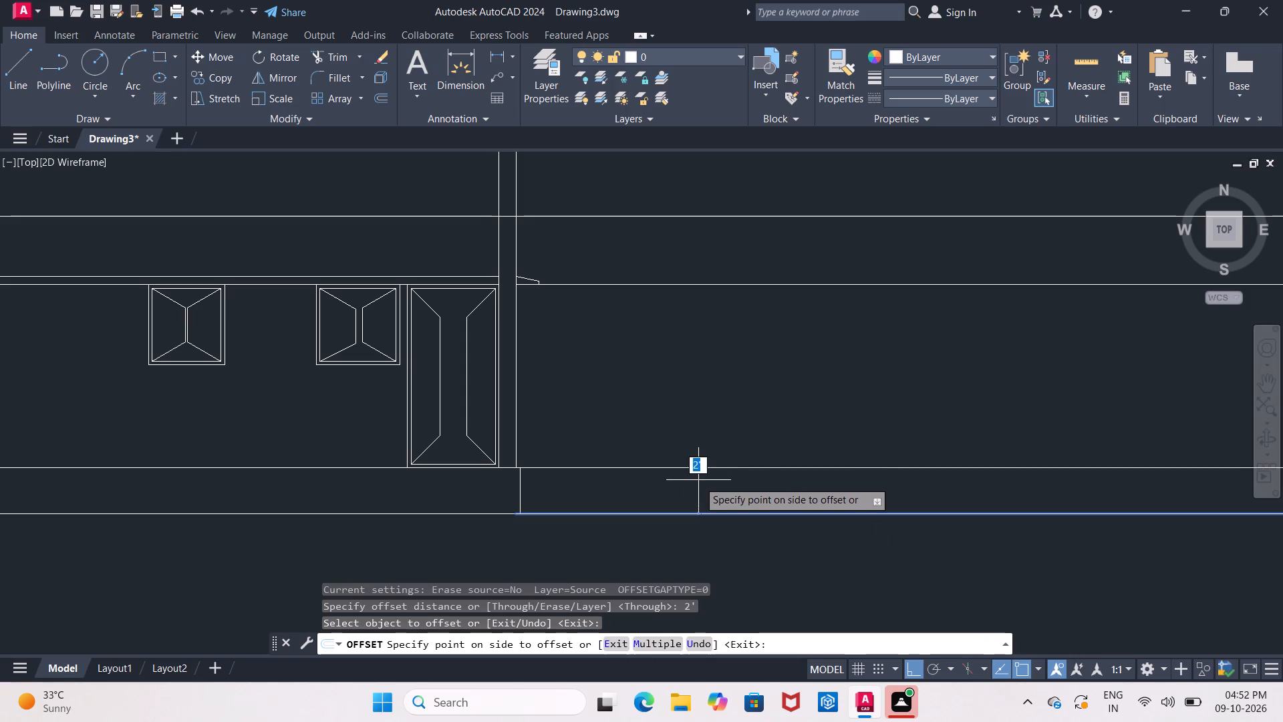
click(698, 444)
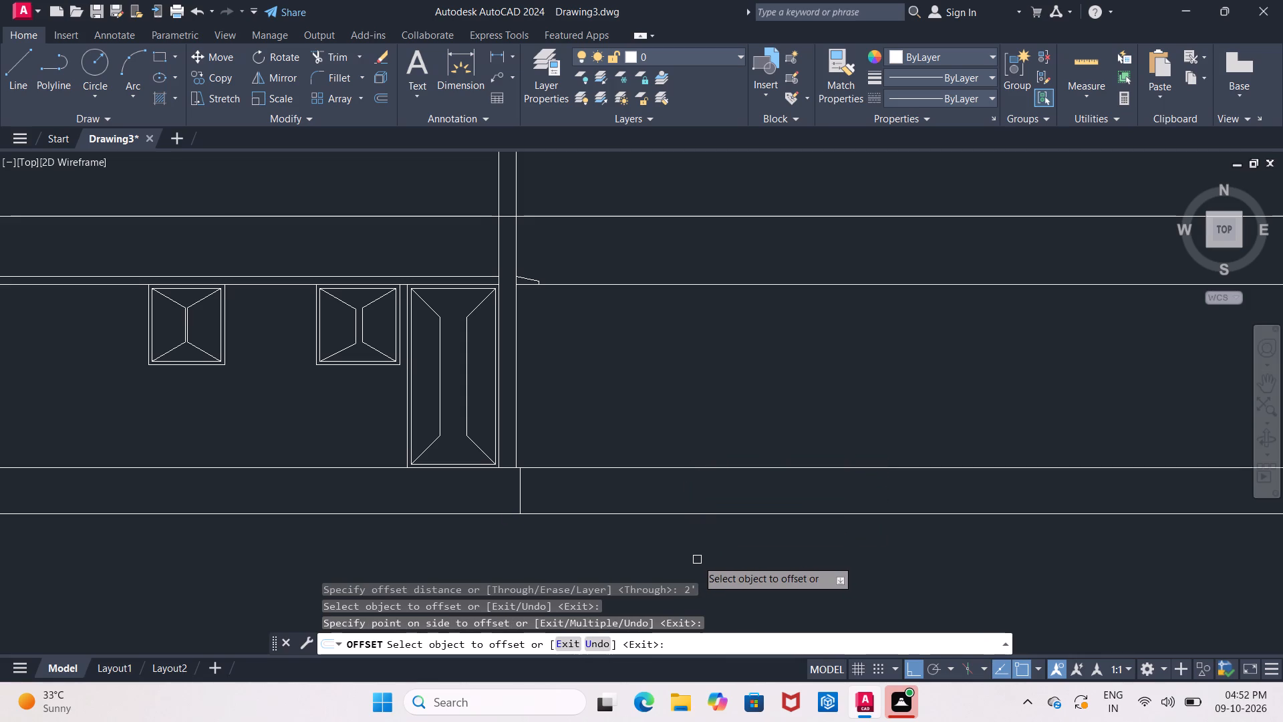
Examine how the projected level lines align with the front elevation's plinth, entrance door and sunshade.
scroll(697, 560, down, 2)
scroll(712, 532, up, 1)
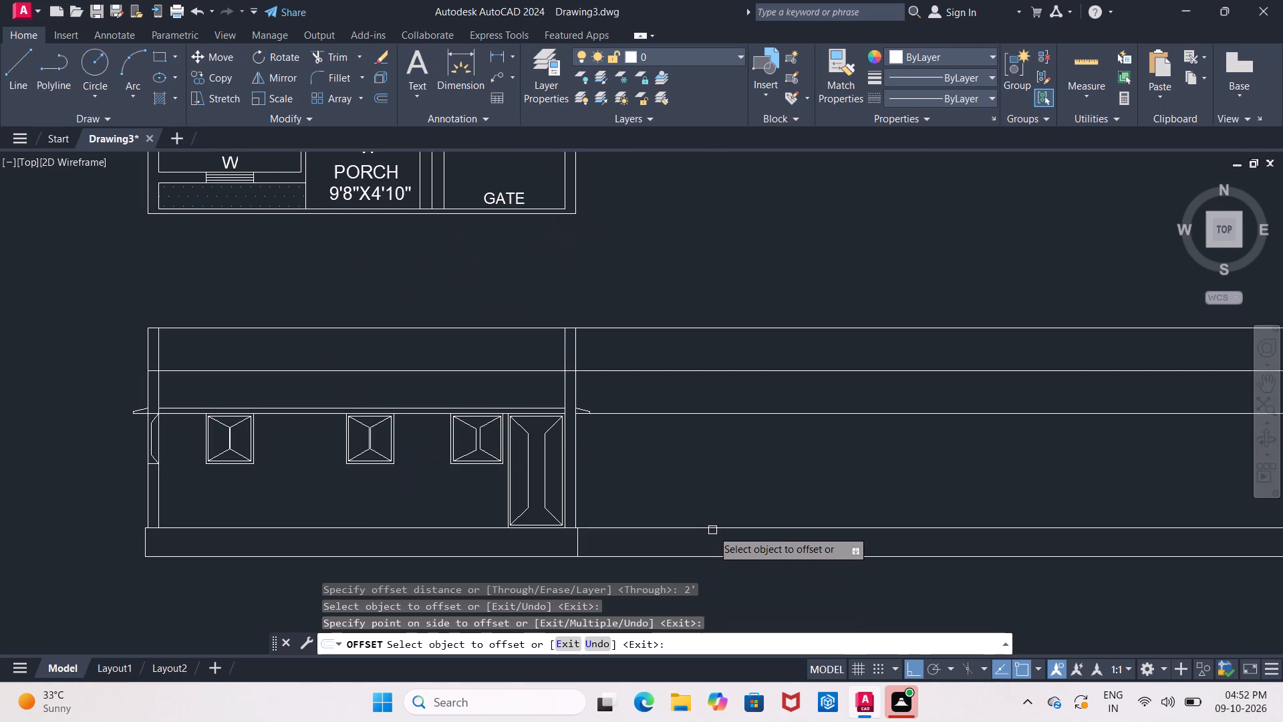
middle_drag(743, 491, 608, 390)
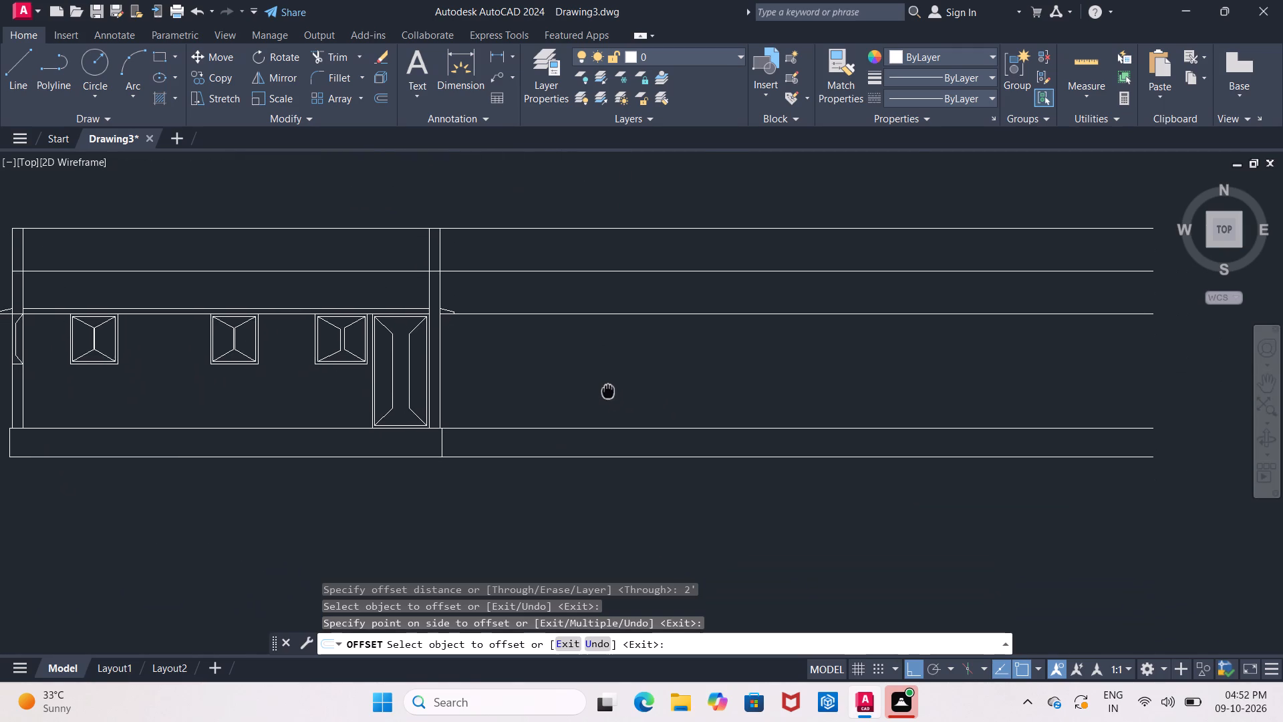
middle_drag(608, 390, 611, 388)
scroll(575, 409, up, 2)
middle_drag(575, 409, 615, 387)
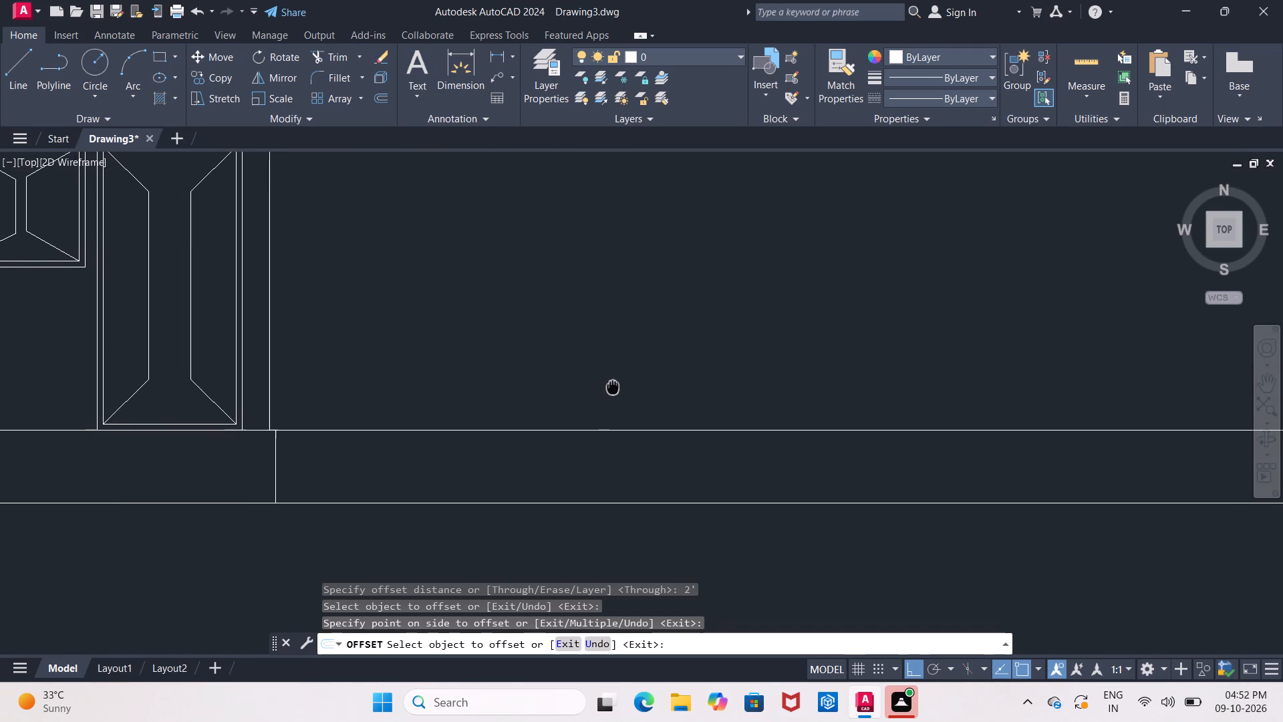
middle_drag(615, 387, 635, 388)
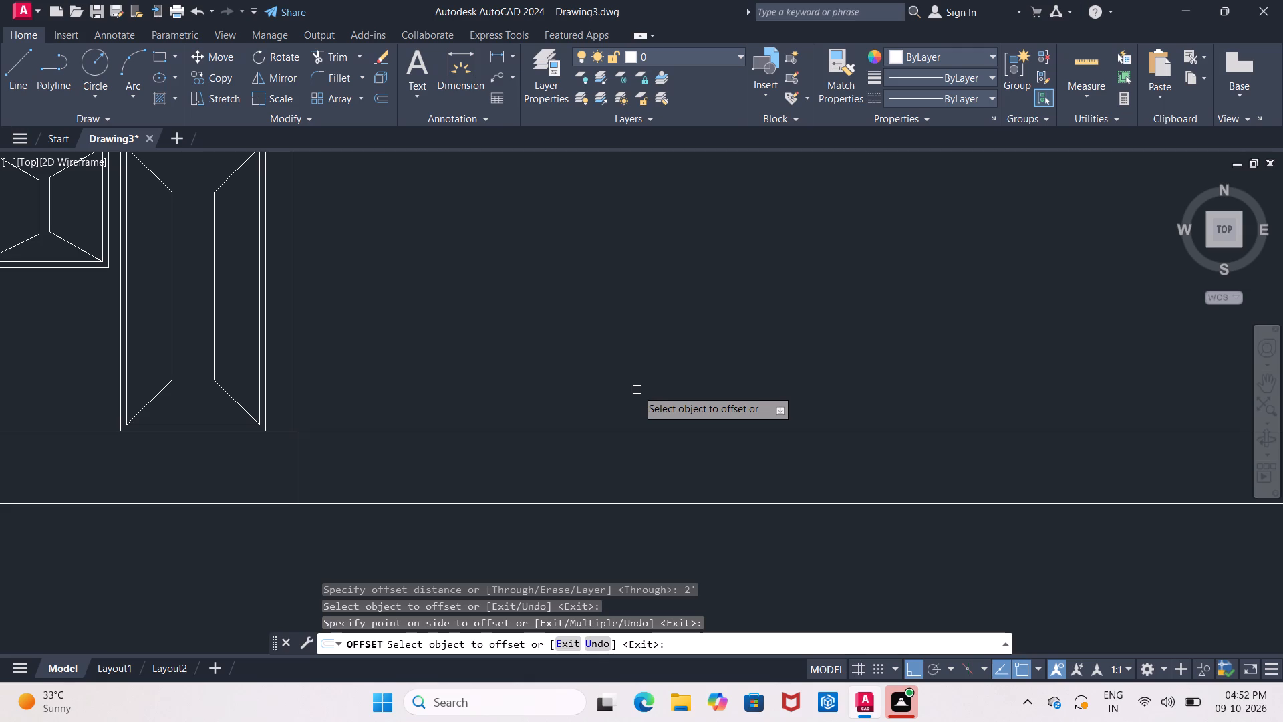
middle_drag(556, 366, 637, 423)
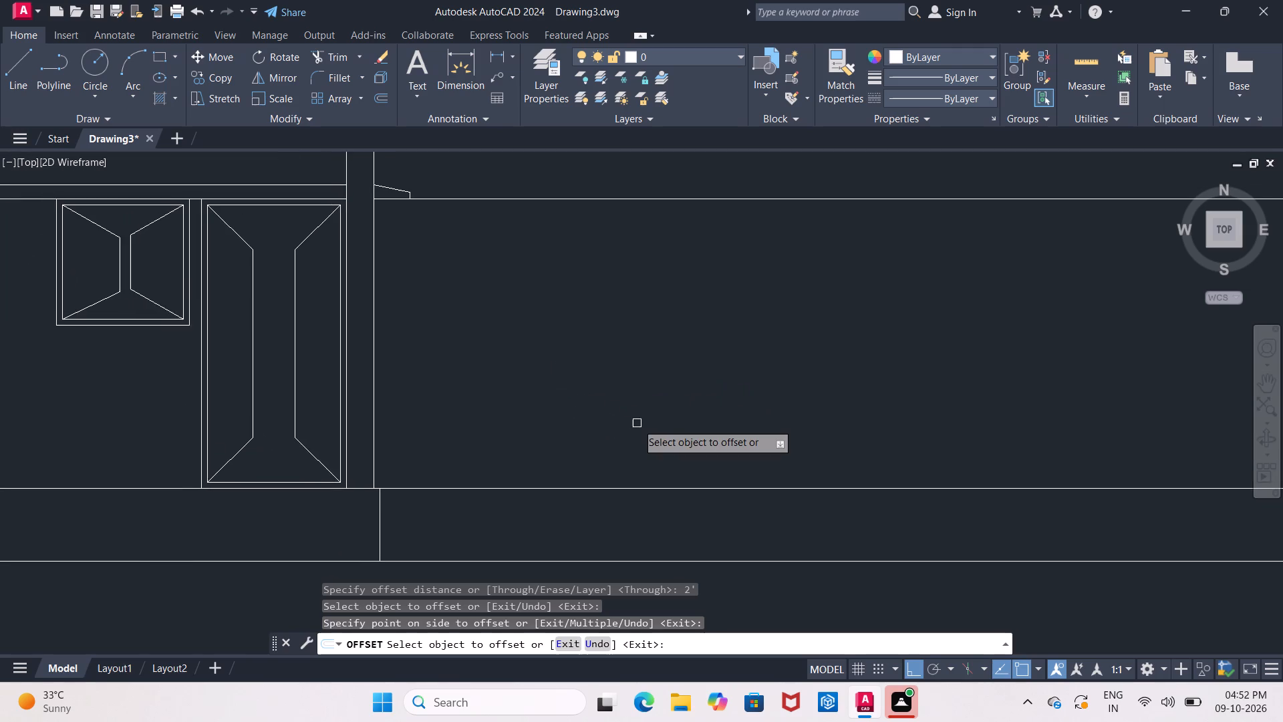
scroll(637, 423, down, 1)
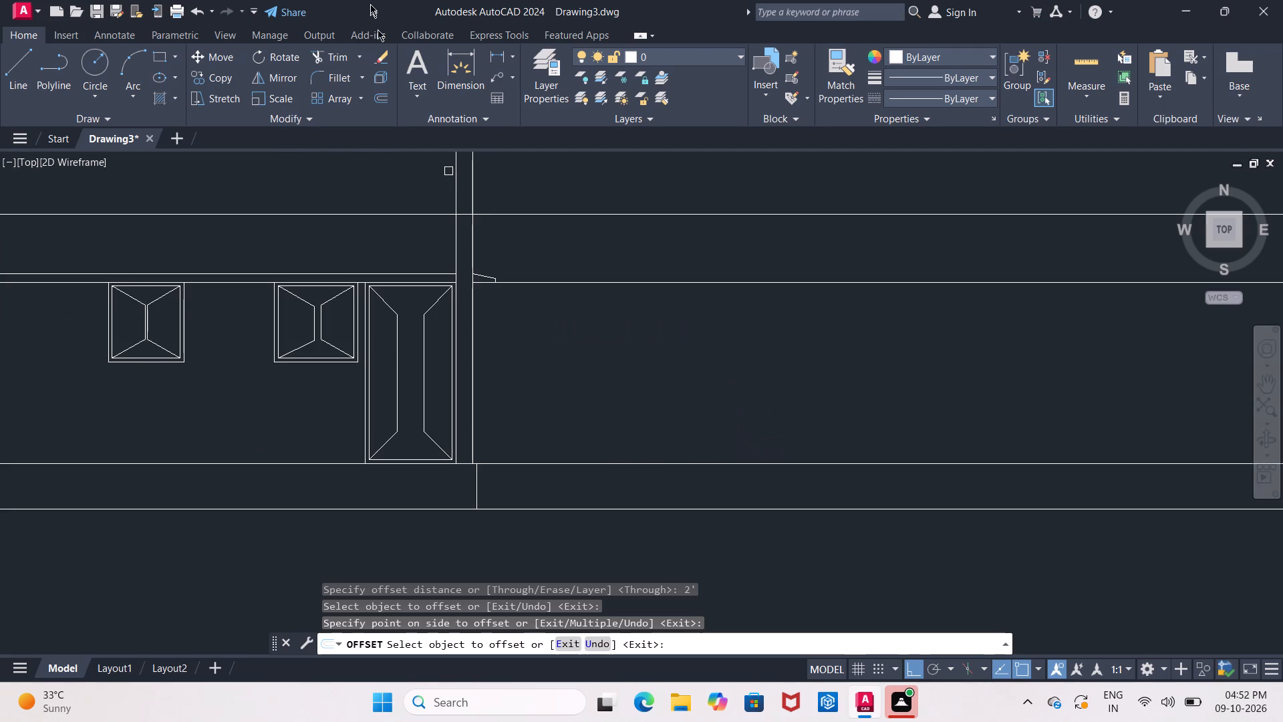
Measure the height of the entrance door's inner frame with a linear dimension, without placing it.
click(490, 61)
scroll(464, 203, up, 2)
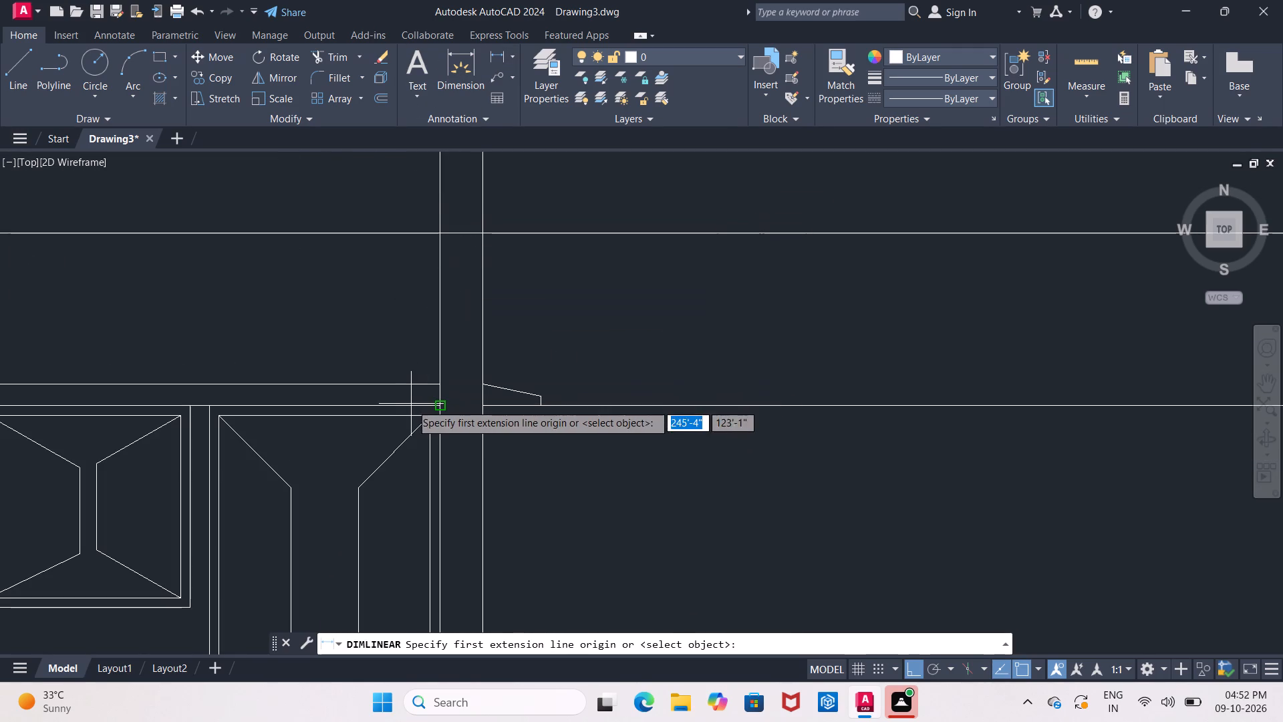
click(426, 417)
middle_drag(427, 439, 396, 316)
scroll(427, 433, down, 1)
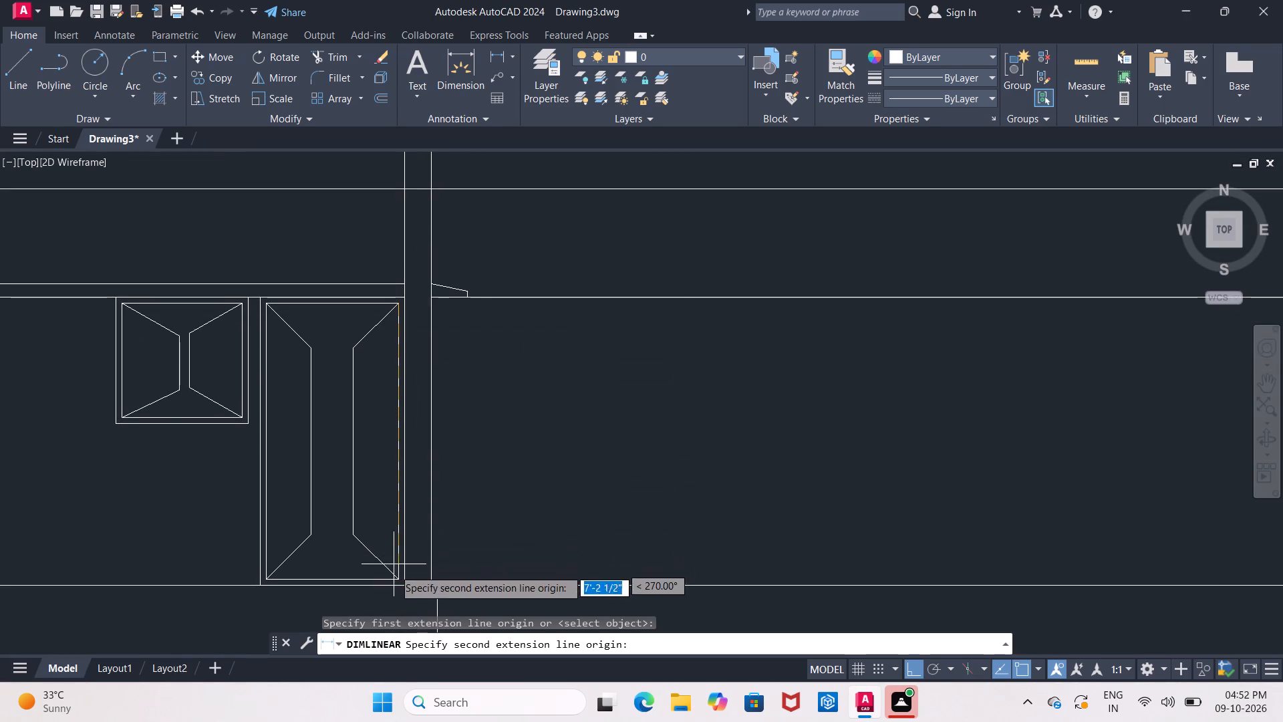
click(394, 577)
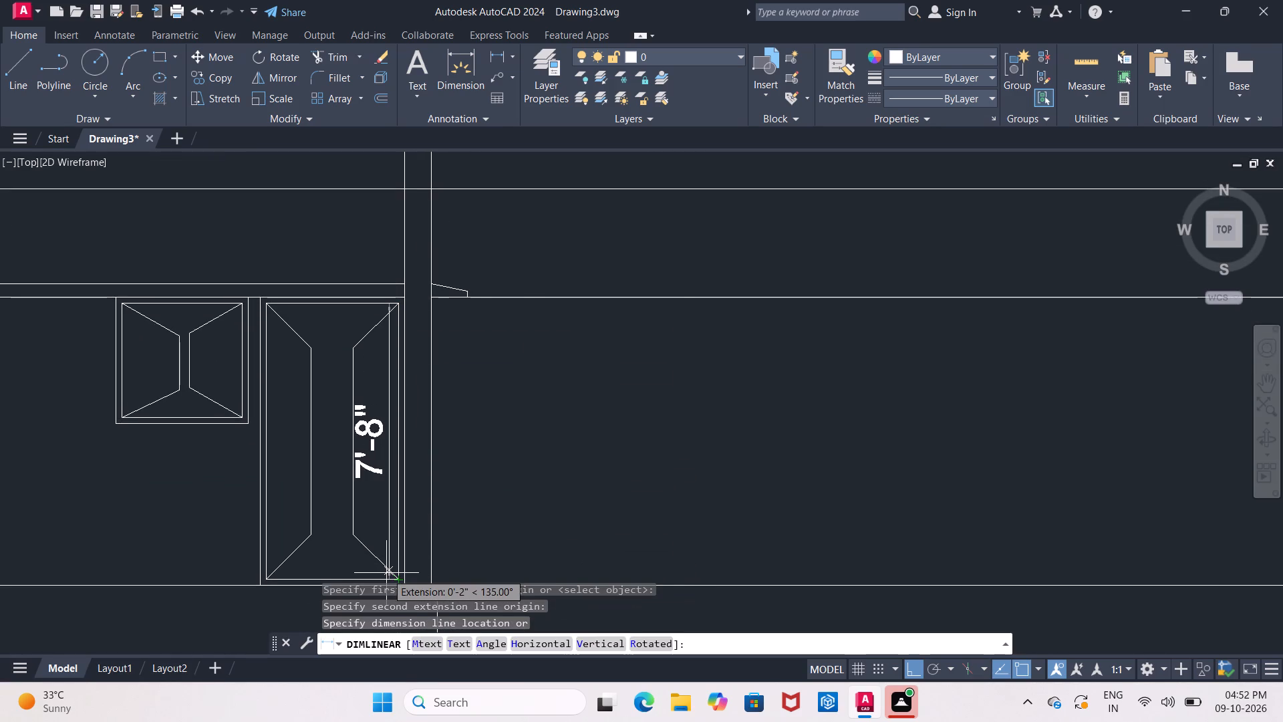
key(Escape)
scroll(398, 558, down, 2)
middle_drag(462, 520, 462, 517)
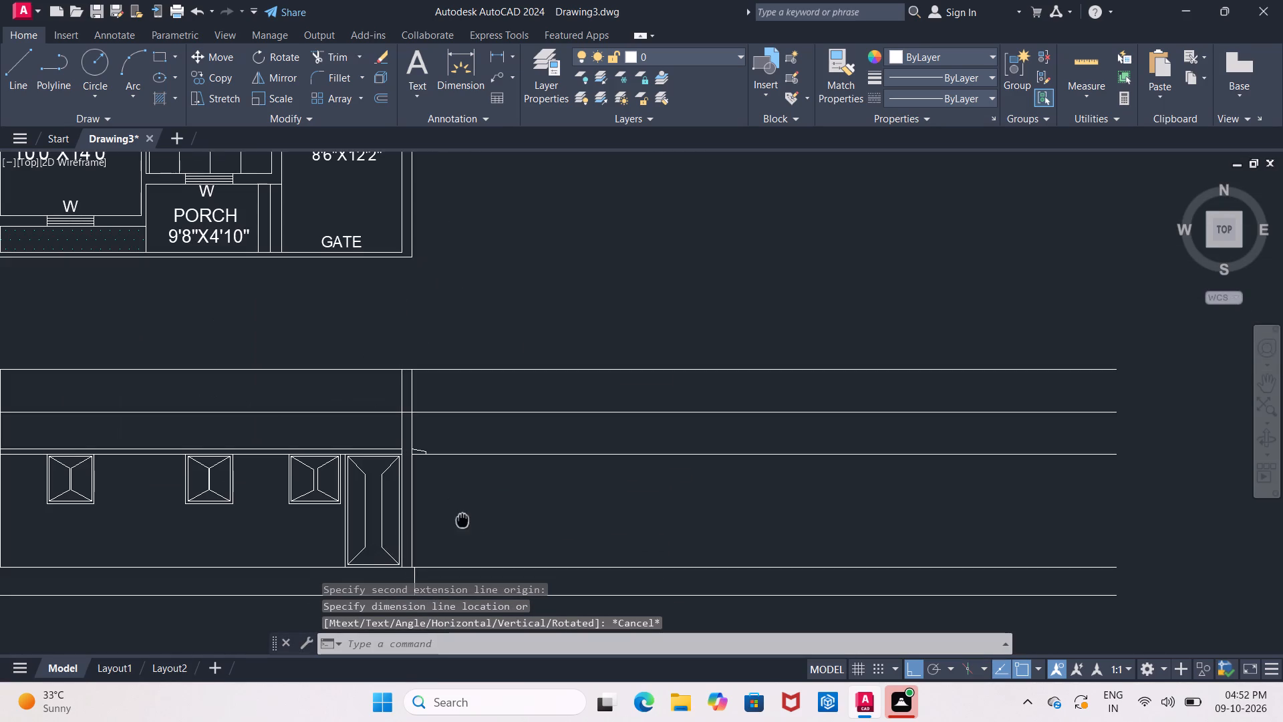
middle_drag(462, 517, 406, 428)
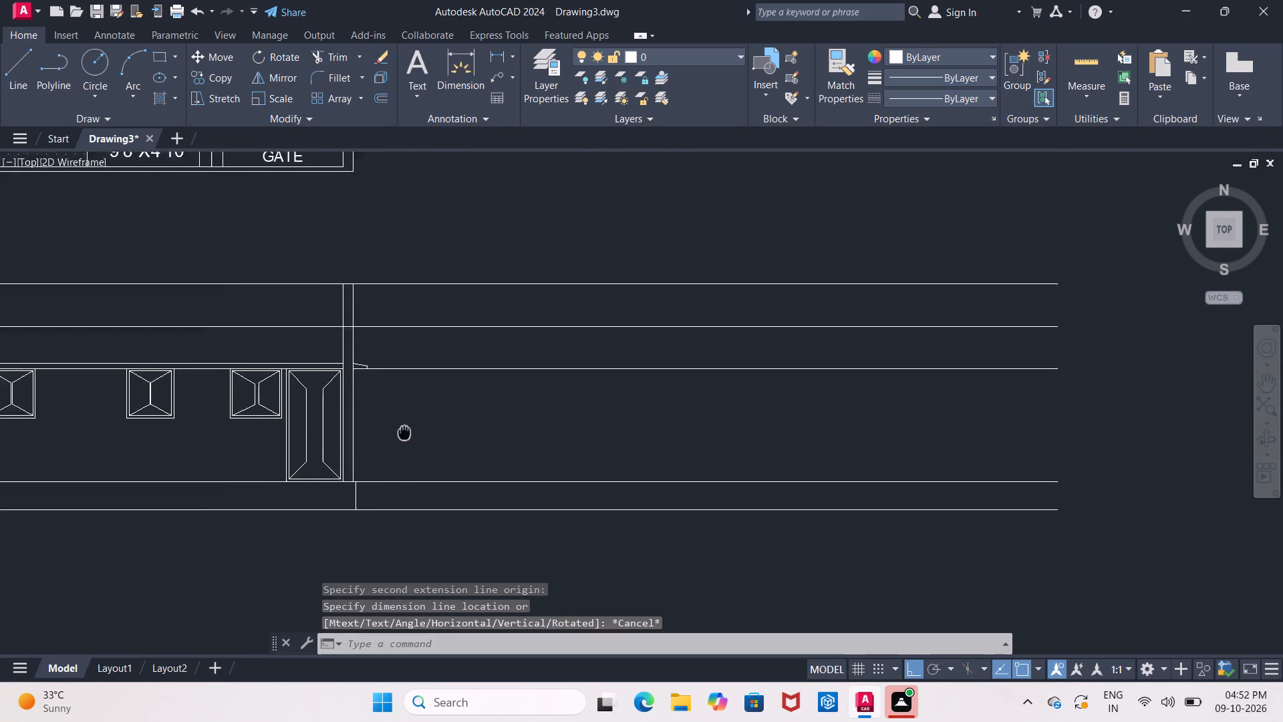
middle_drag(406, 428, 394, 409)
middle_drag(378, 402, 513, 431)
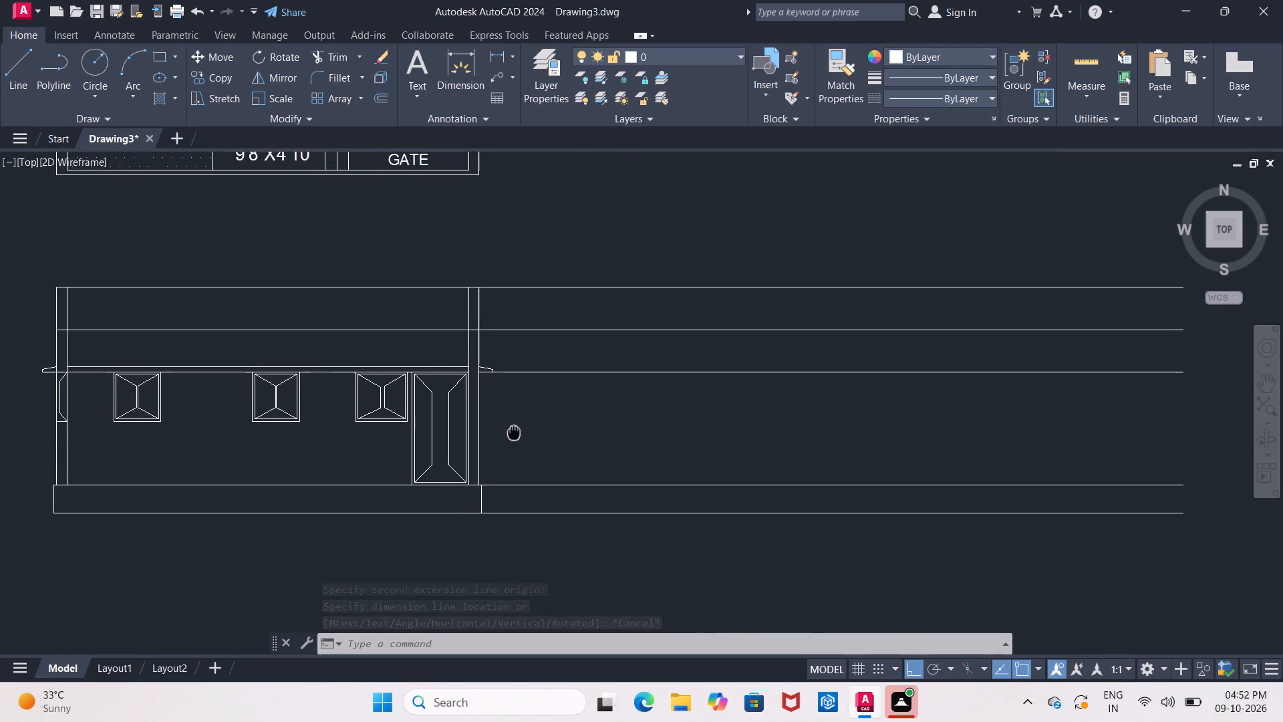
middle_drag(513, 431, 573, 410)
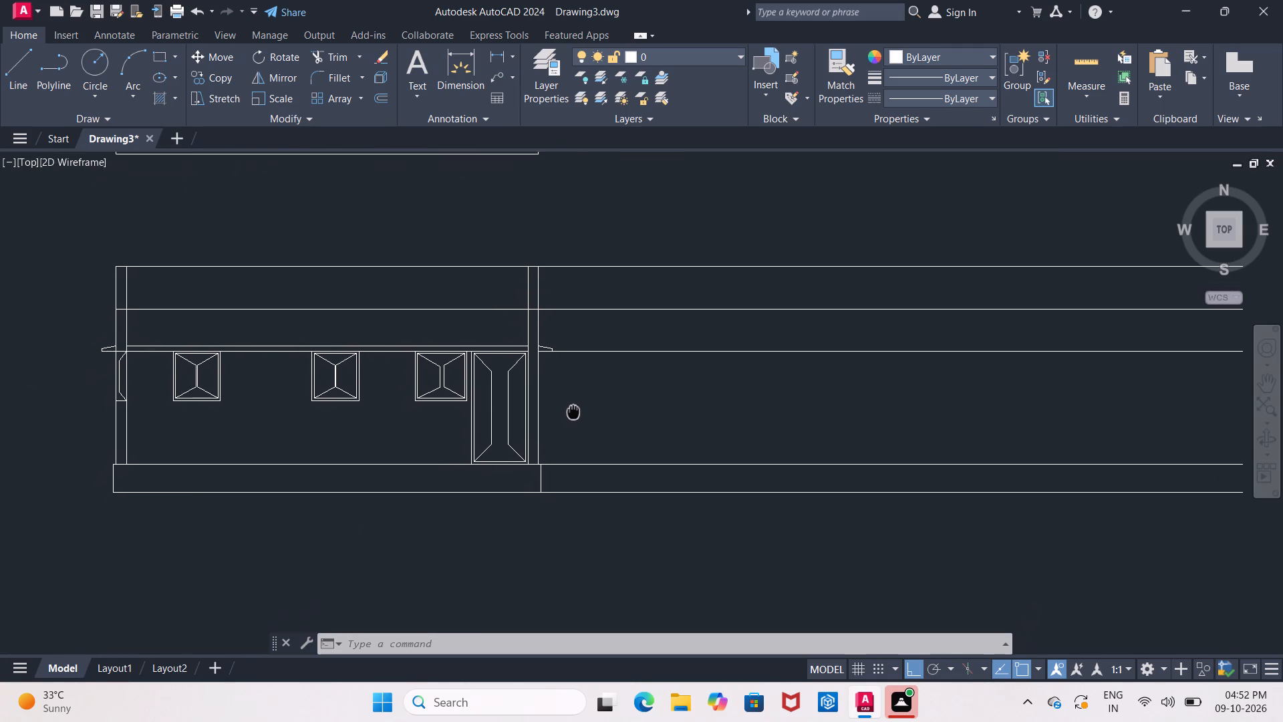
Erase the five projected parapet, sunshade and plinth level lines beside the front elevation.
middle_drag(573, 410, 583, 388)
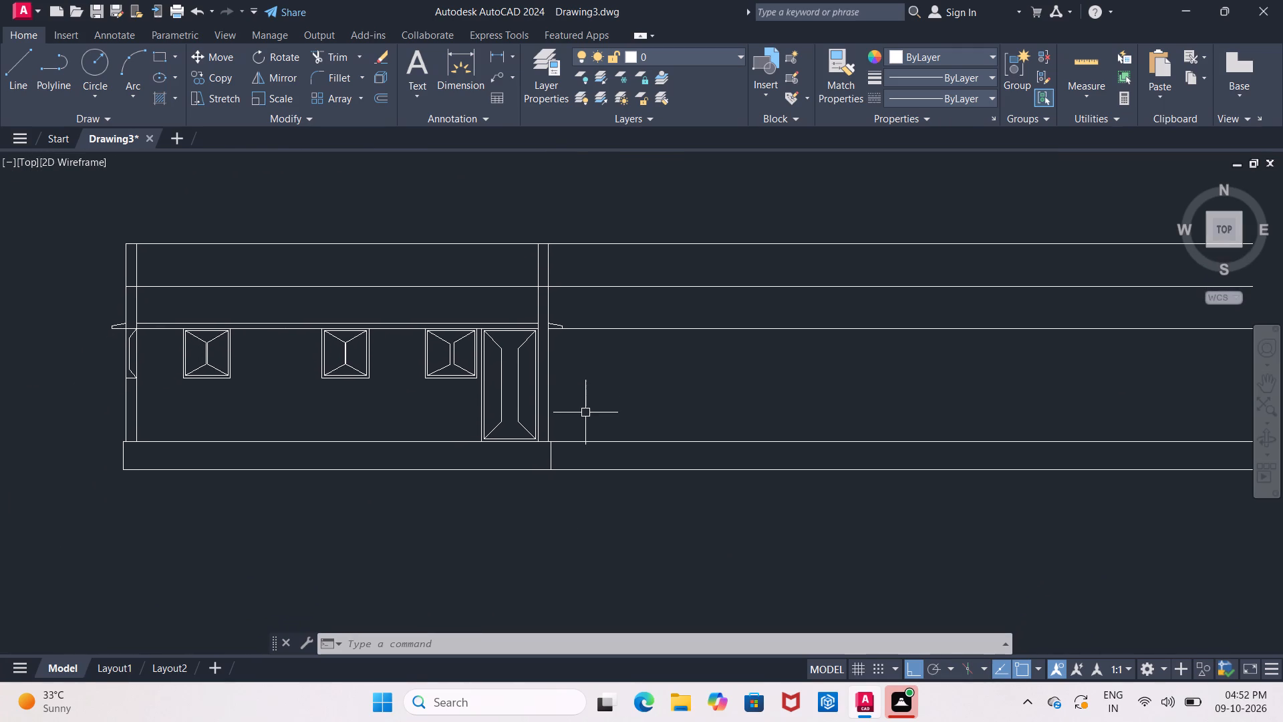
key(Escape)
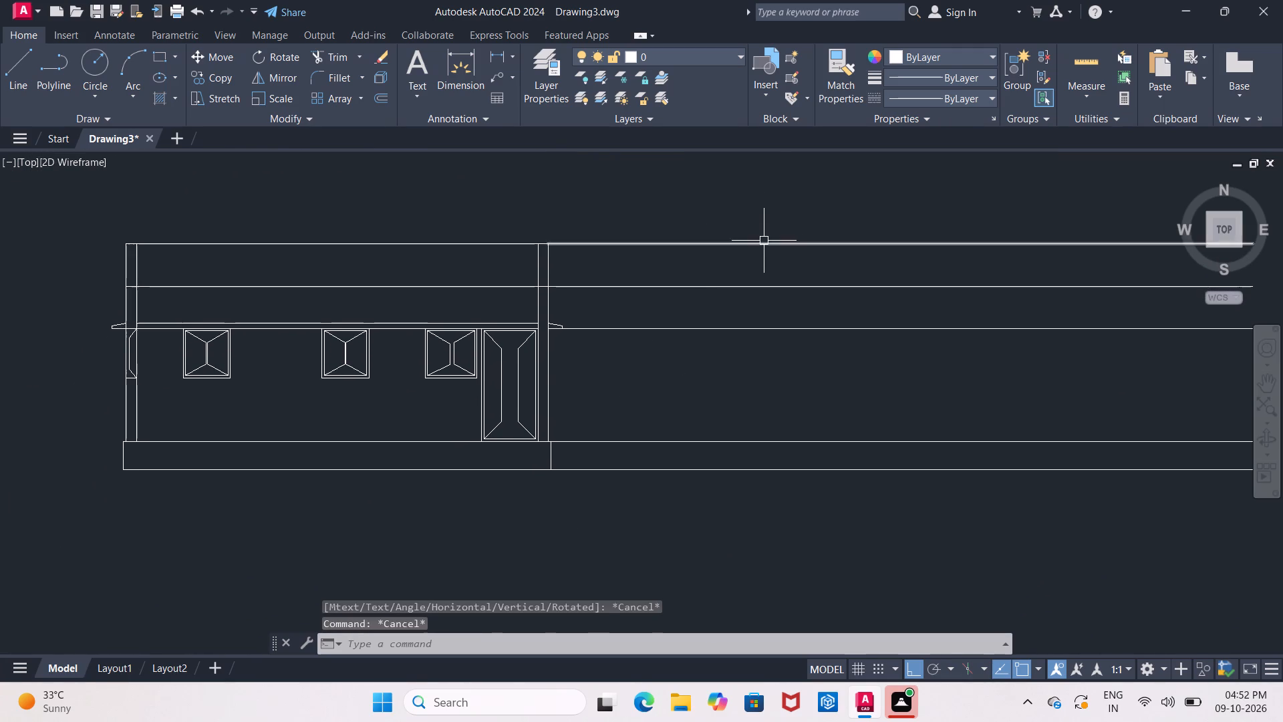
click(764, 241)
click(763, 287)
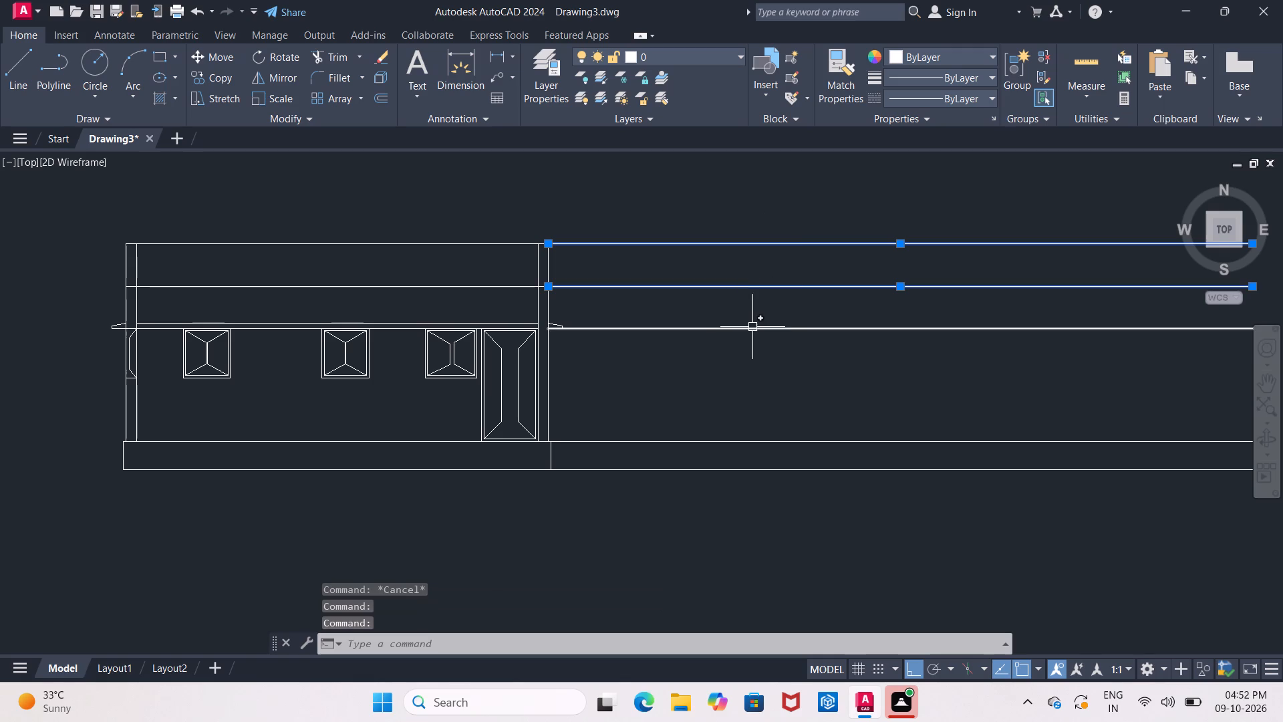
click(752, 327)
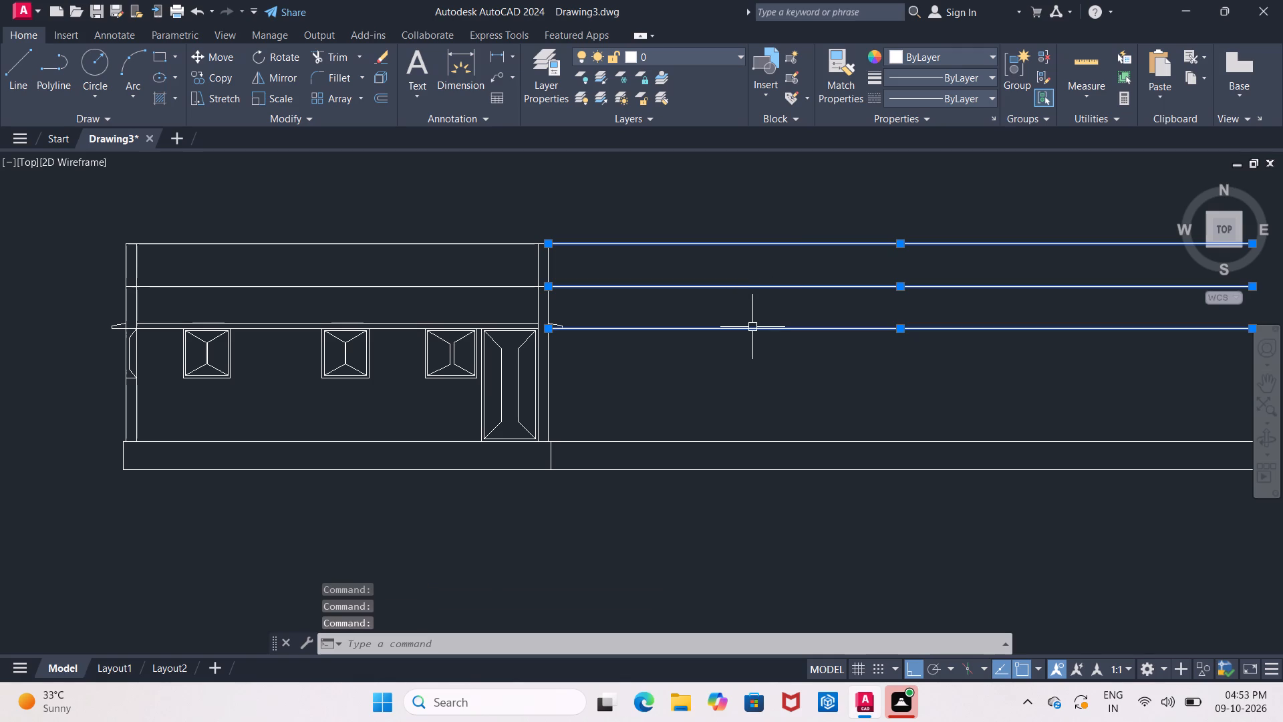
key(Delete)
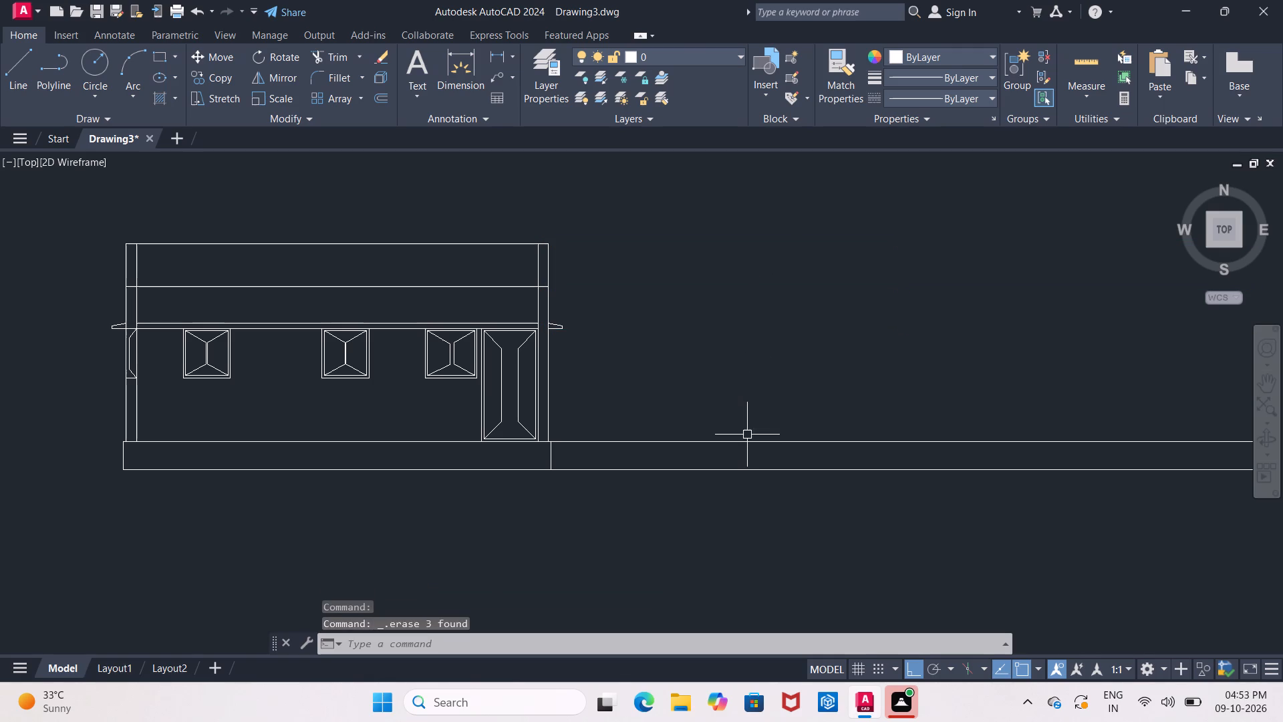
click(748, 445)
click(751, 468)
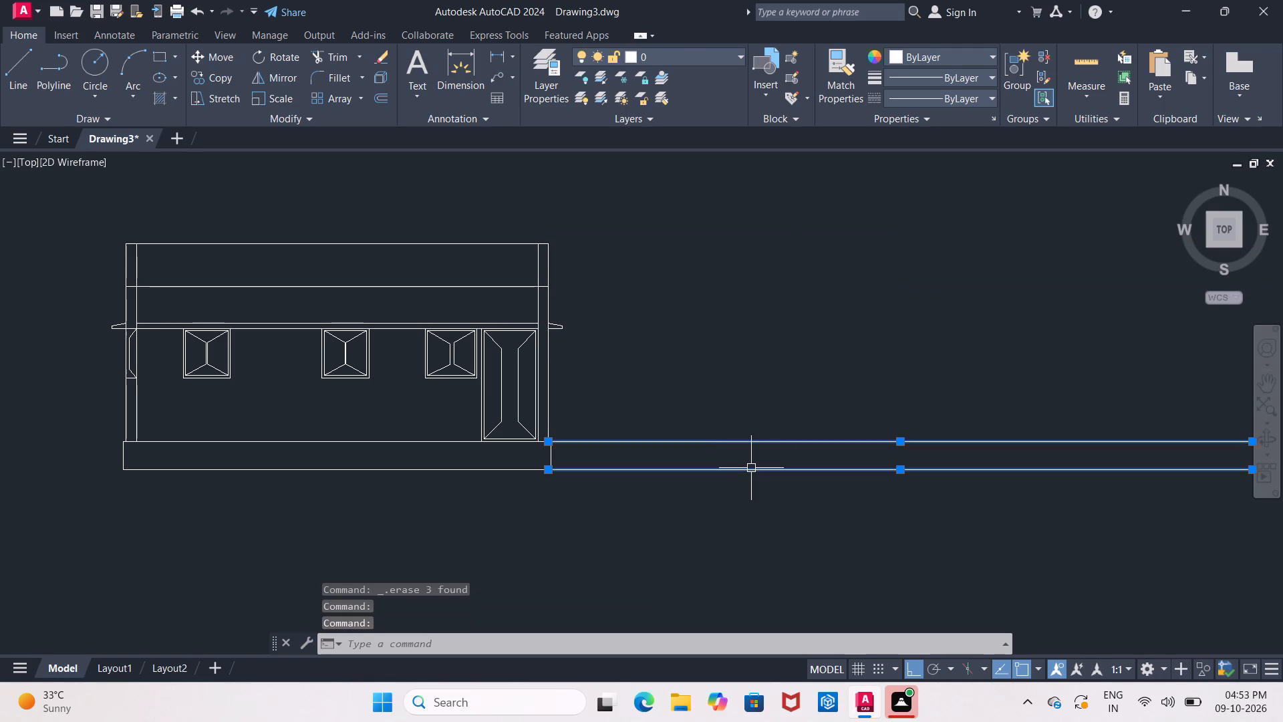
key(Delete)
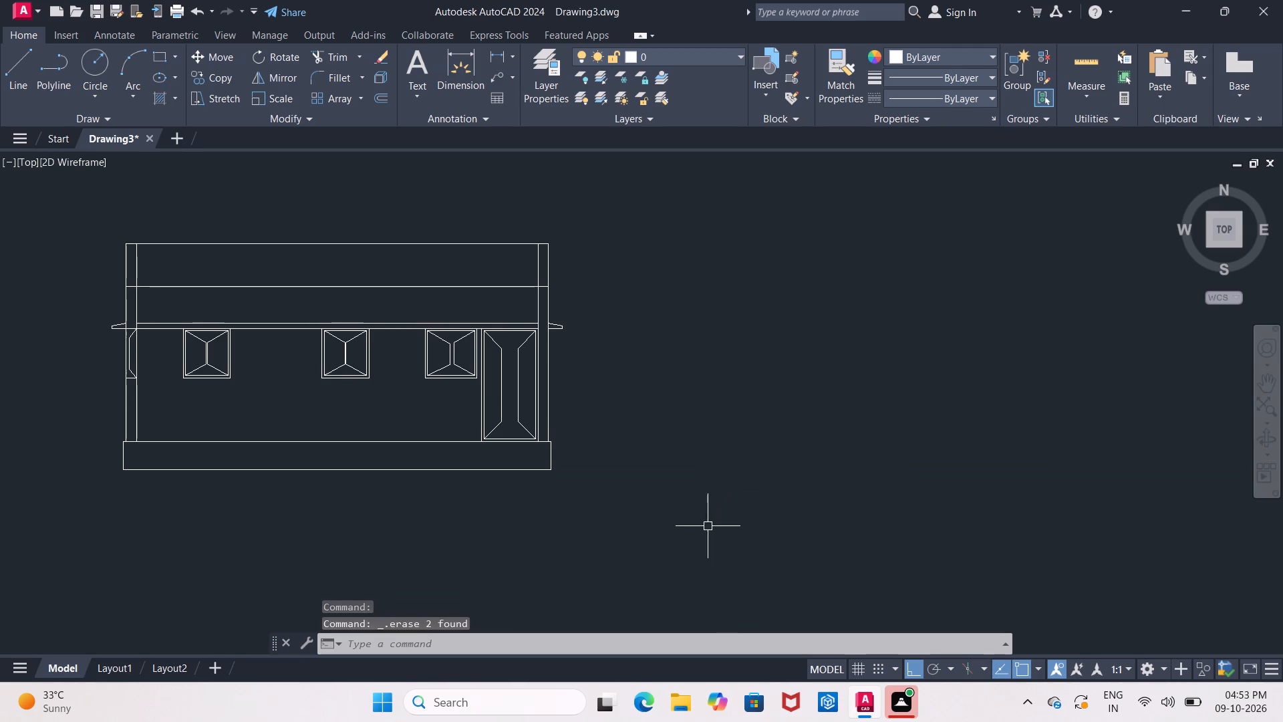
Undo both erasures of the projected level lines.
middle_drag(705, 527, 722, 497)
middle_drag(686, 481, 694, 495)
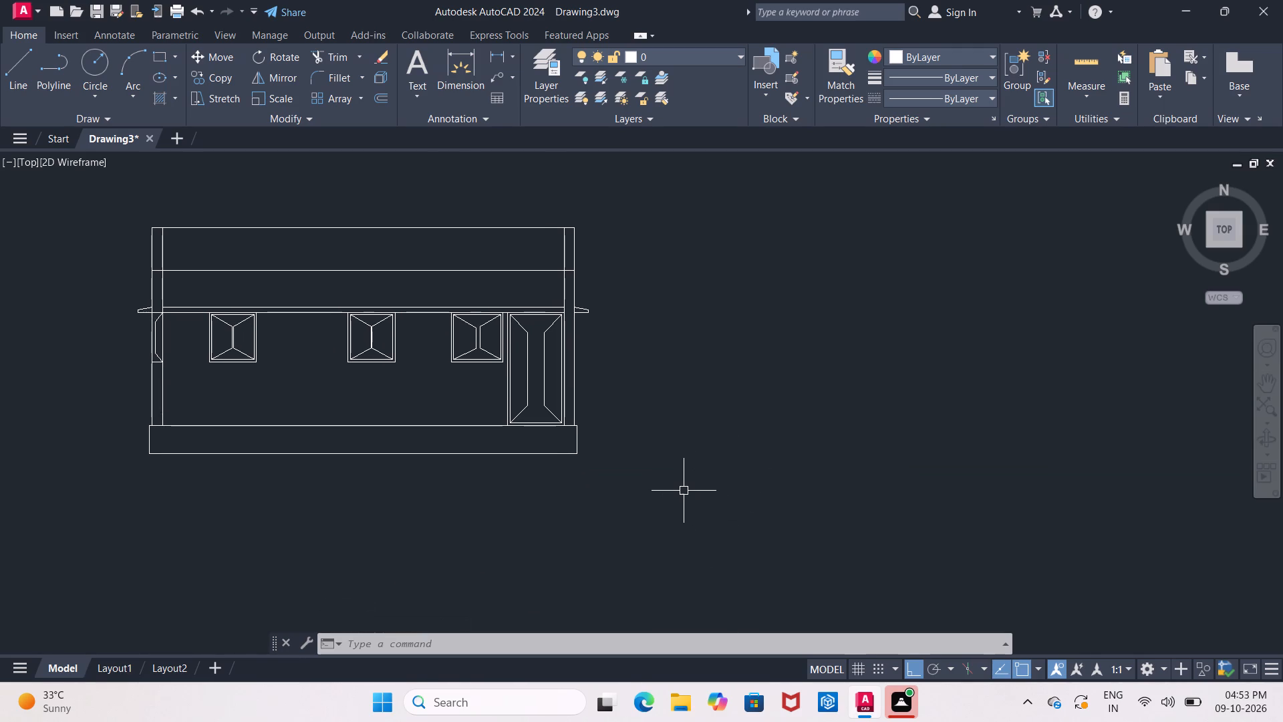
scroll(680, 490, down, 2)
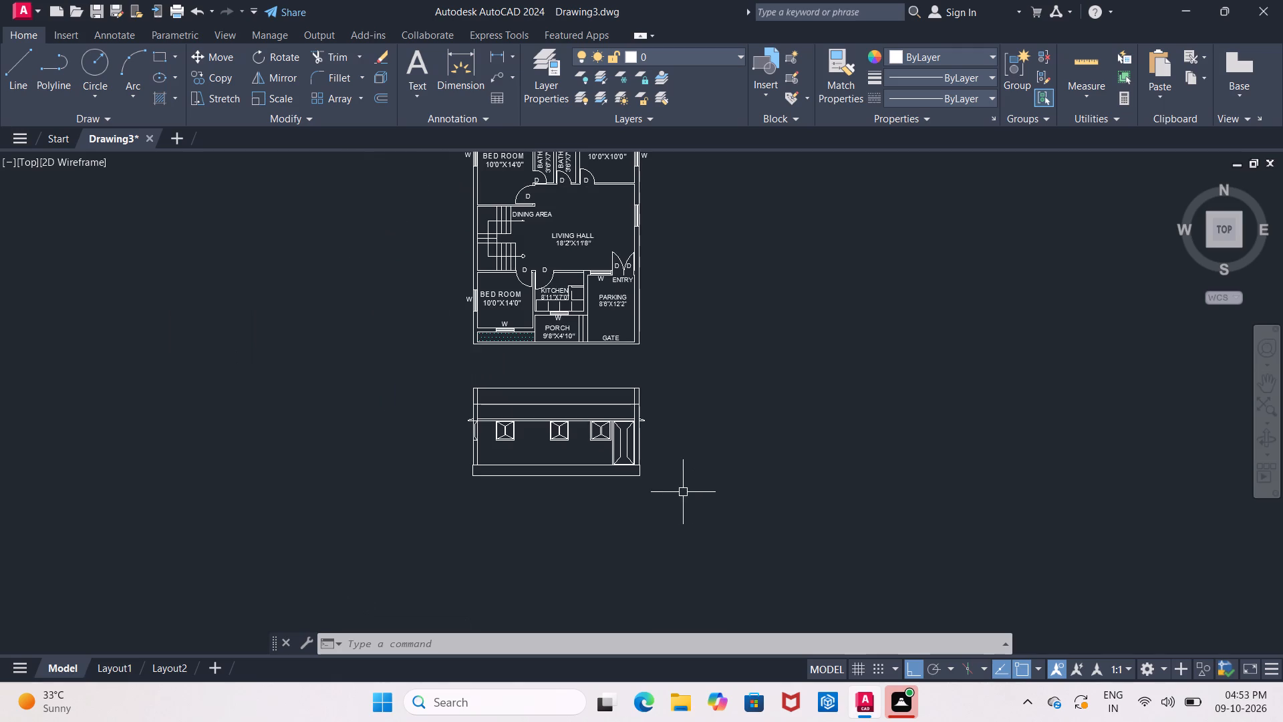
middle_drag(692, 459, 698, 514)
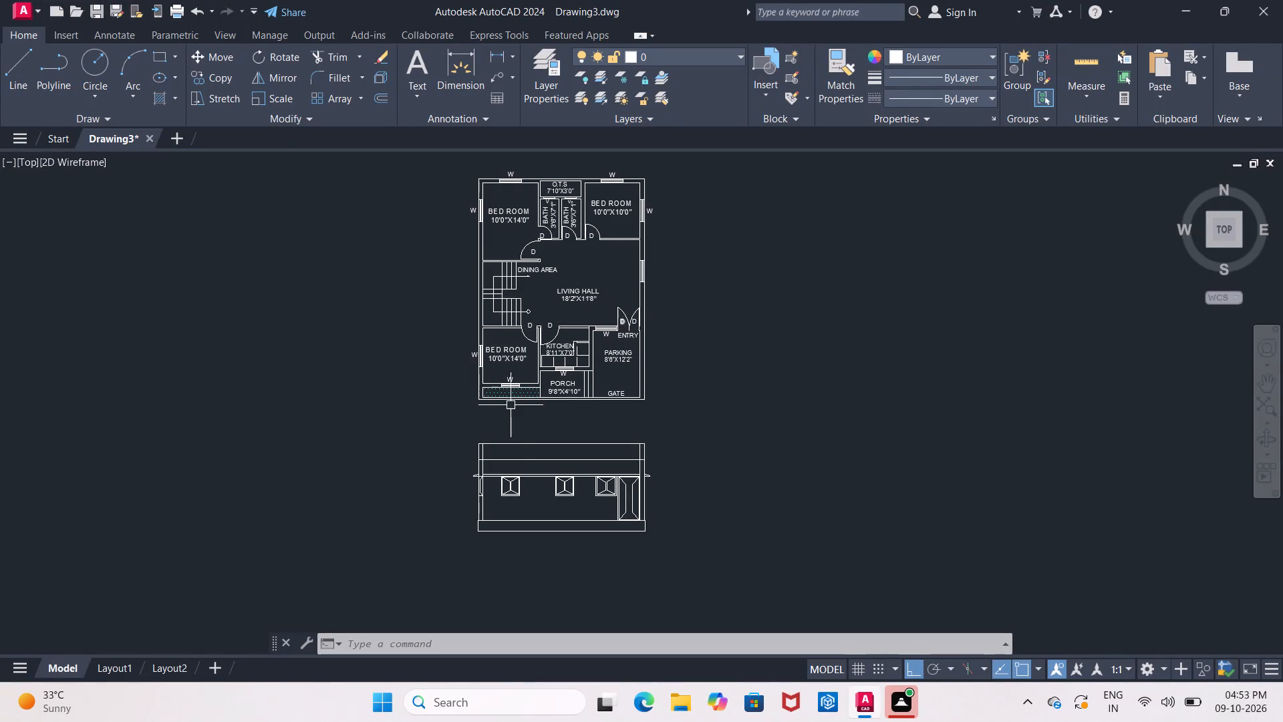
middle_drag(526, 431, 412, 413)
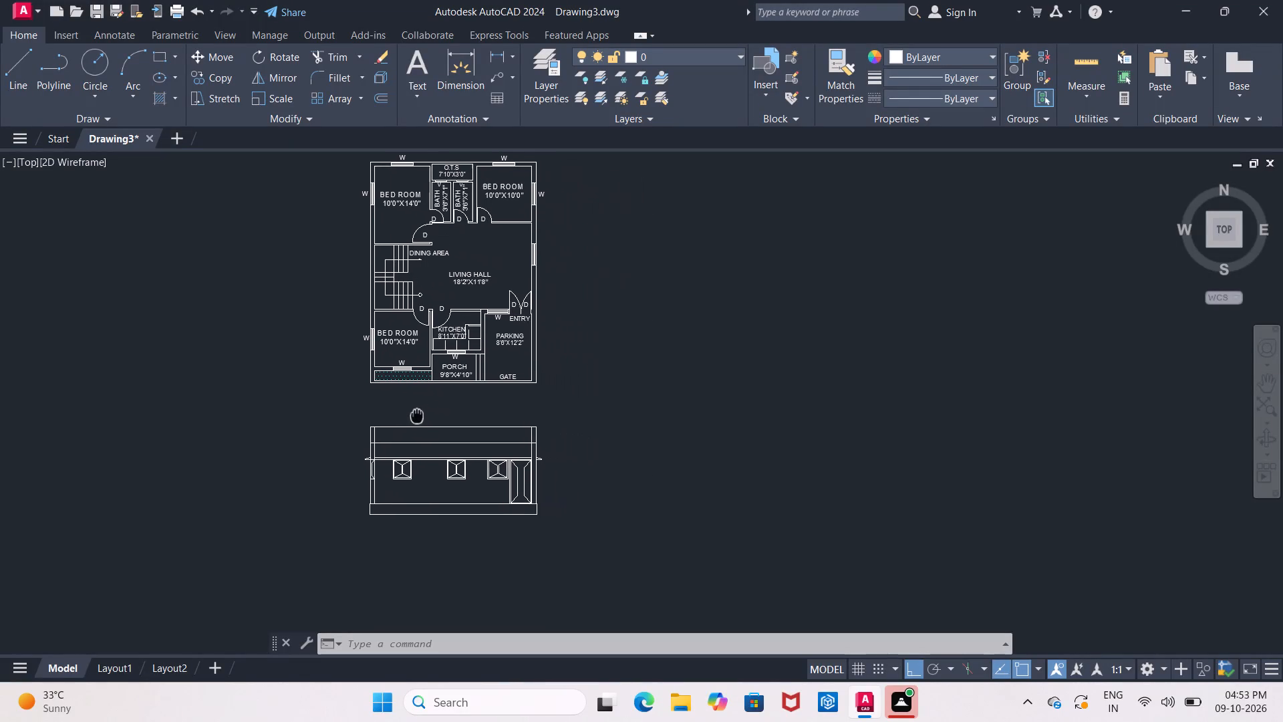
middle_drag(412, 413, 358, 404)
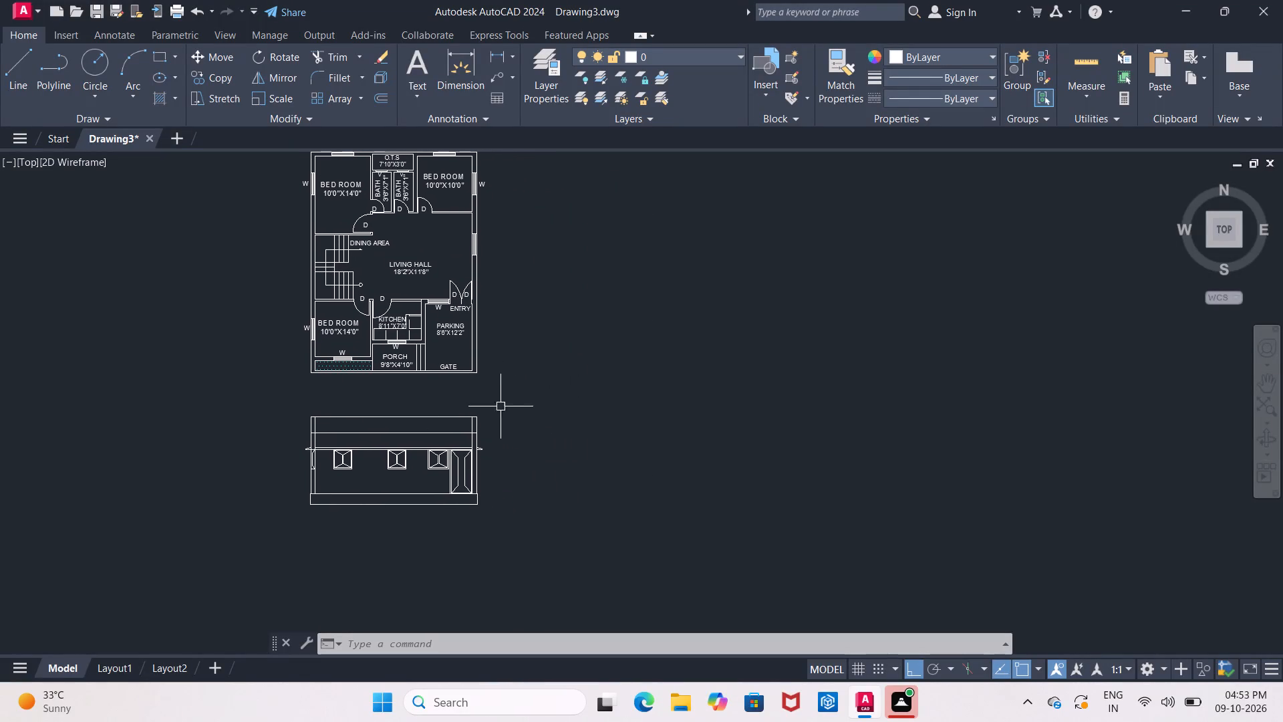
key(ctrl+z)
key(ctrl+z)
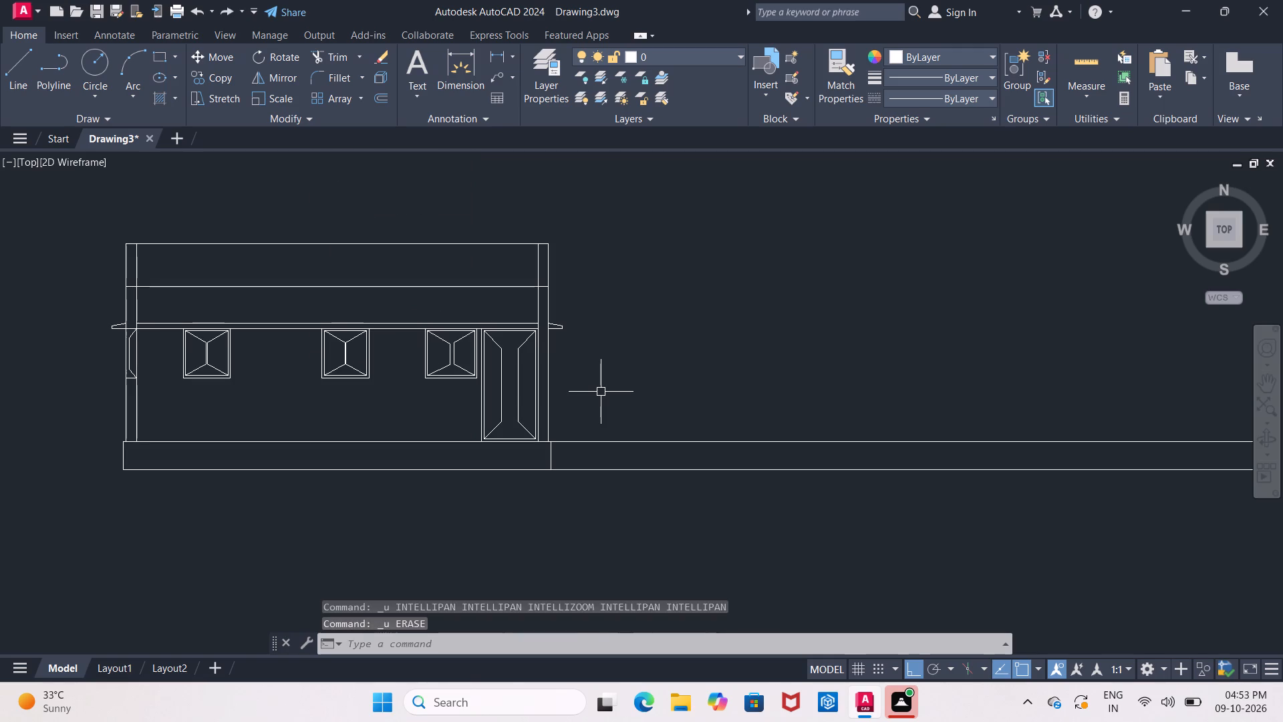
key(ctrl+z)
Offset the front elevation's outer wall line on the entrance-door side 4' outward, onto the projected level lines.
scroll(601, 392, down, 3)
scroll(603, 390, up, 1)
middle_drag(603, 390, 594, 419)
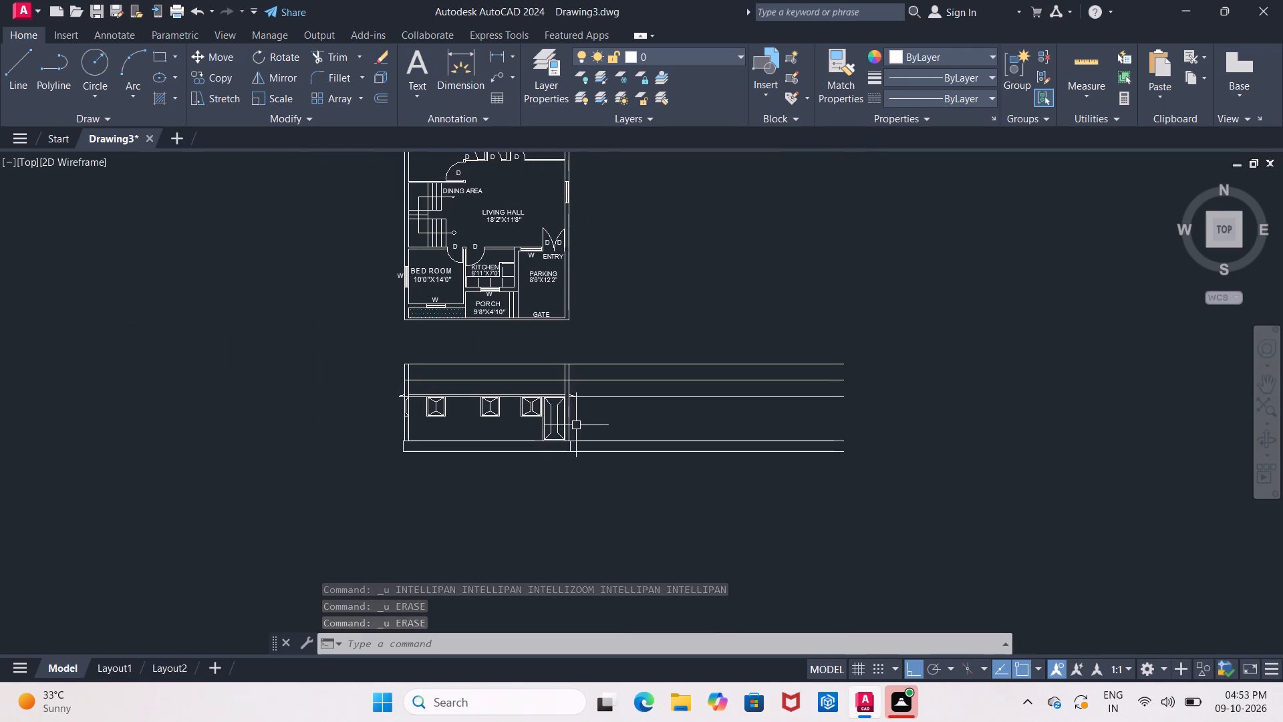
scroll(576, 425, up, 2)
middle_drag(576, 425, 367, 438)
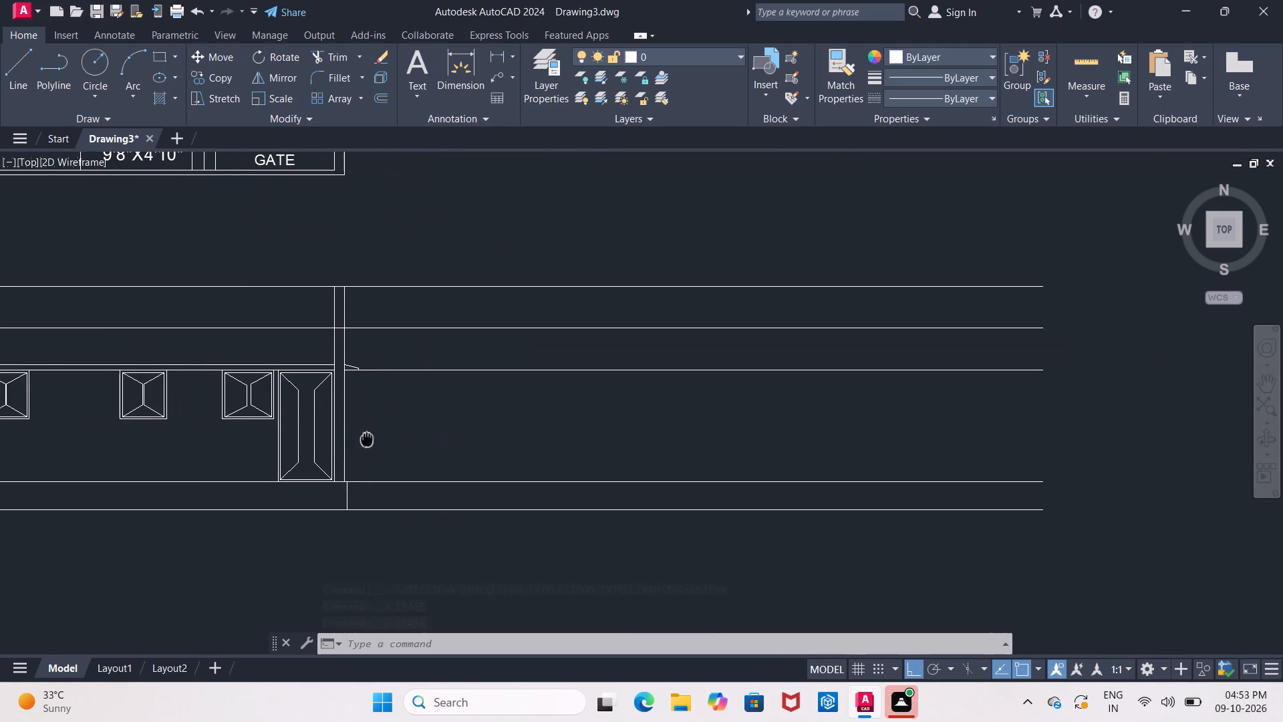
key(Escape)
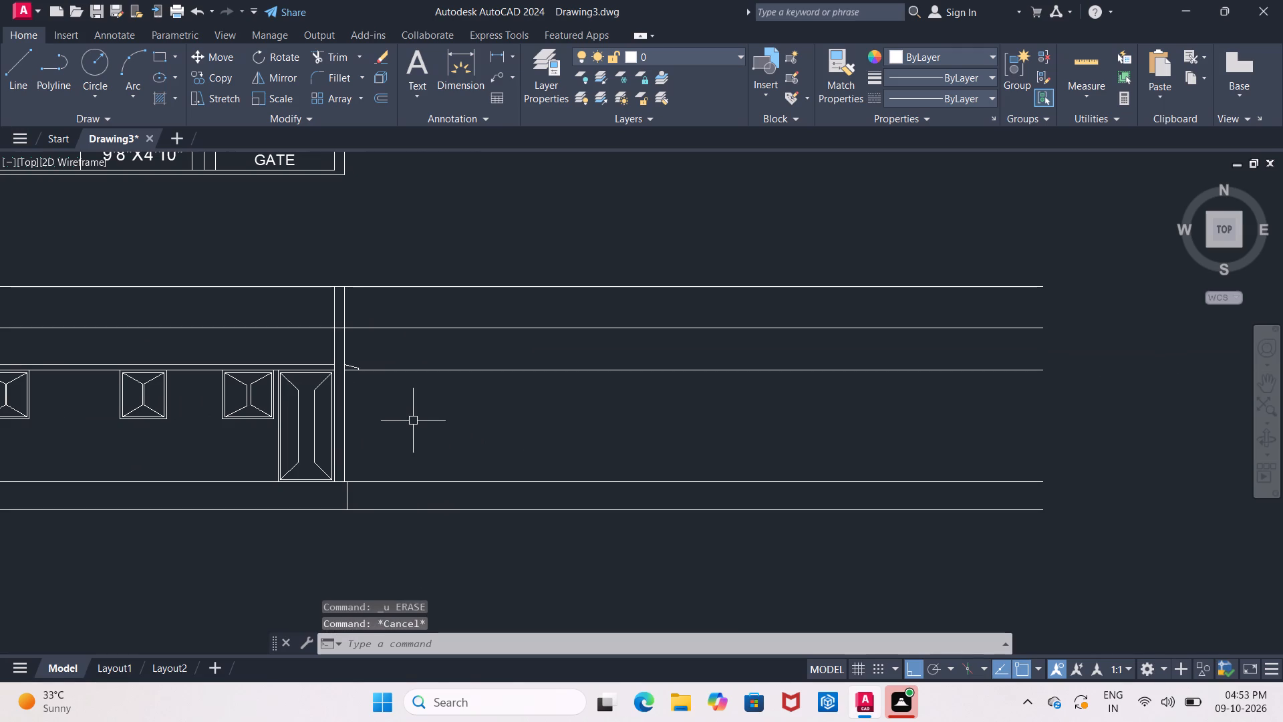
key(o)
key(Return)
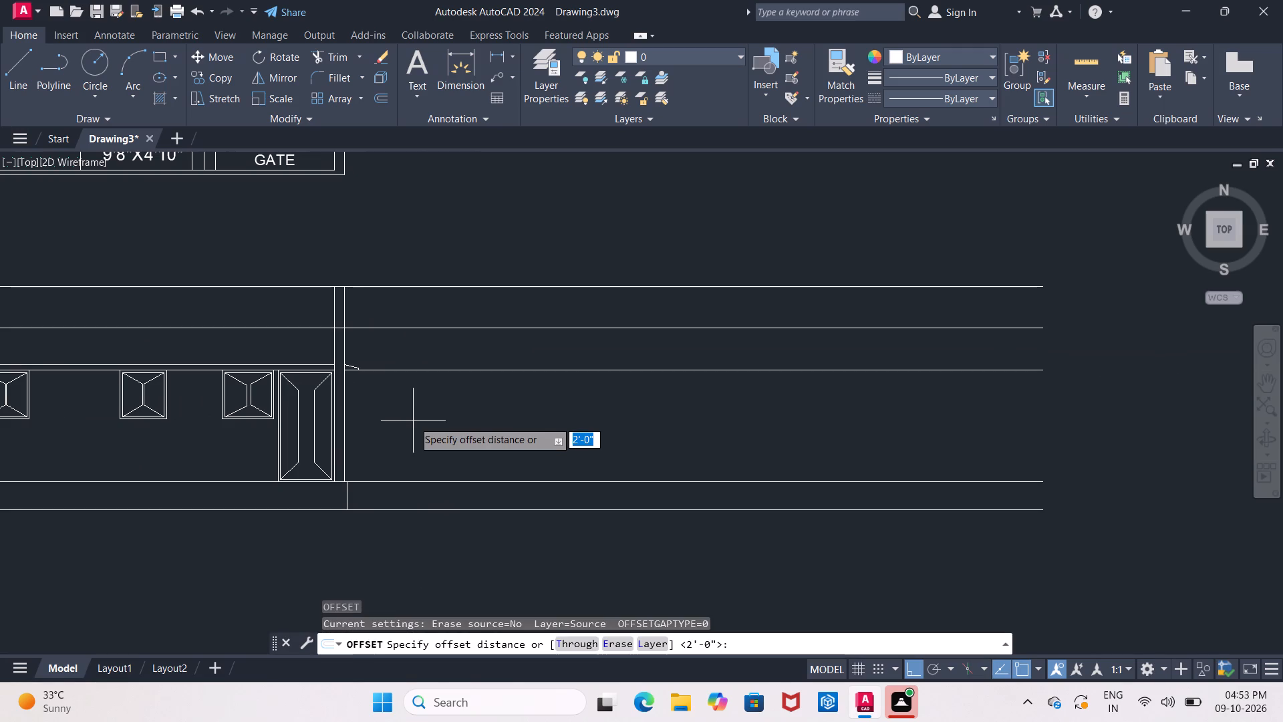
text(4')
key(Return)
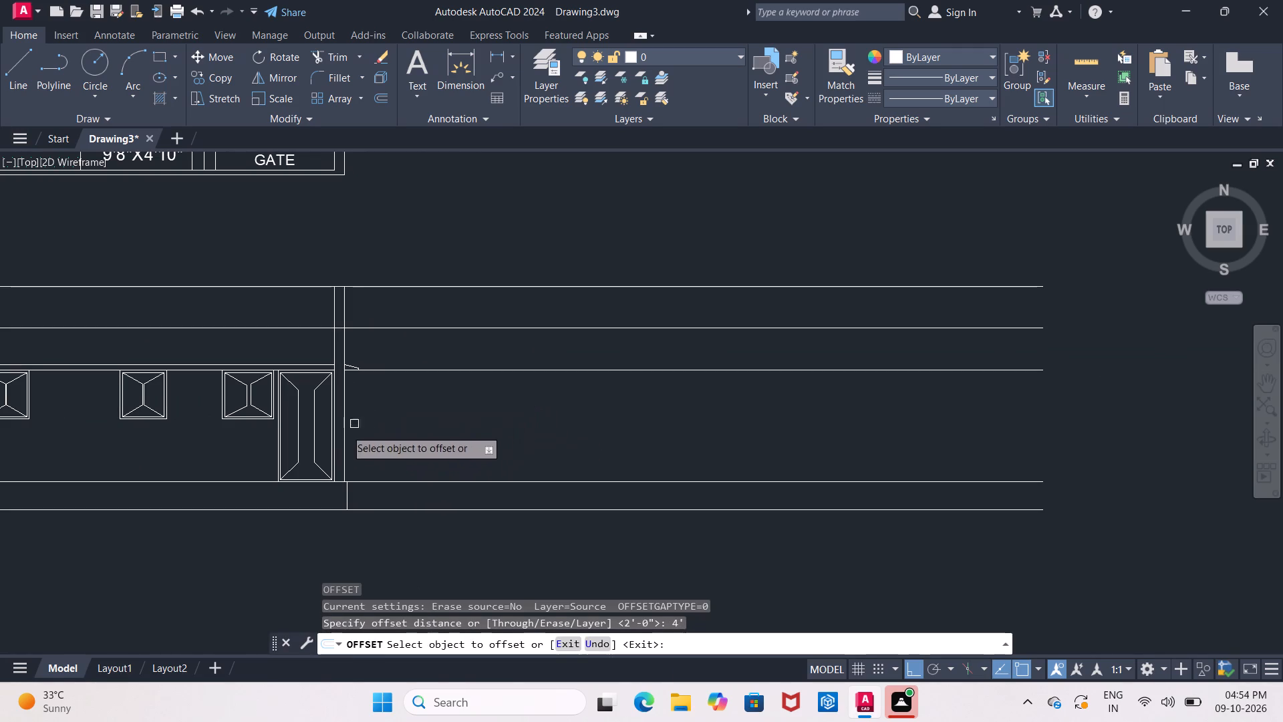
click(345, 430)
click(417, 430)
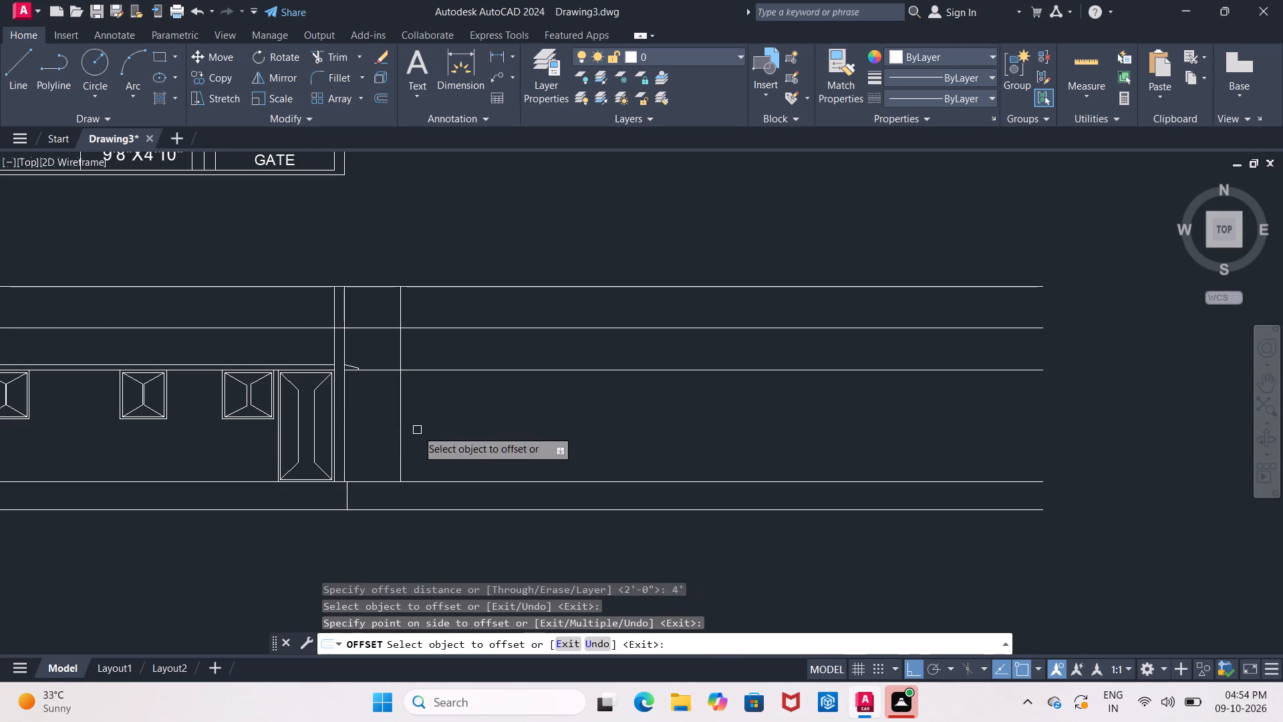
middle_drag(417, 430, 458, 478)
scroll(462, 477, down, 1)
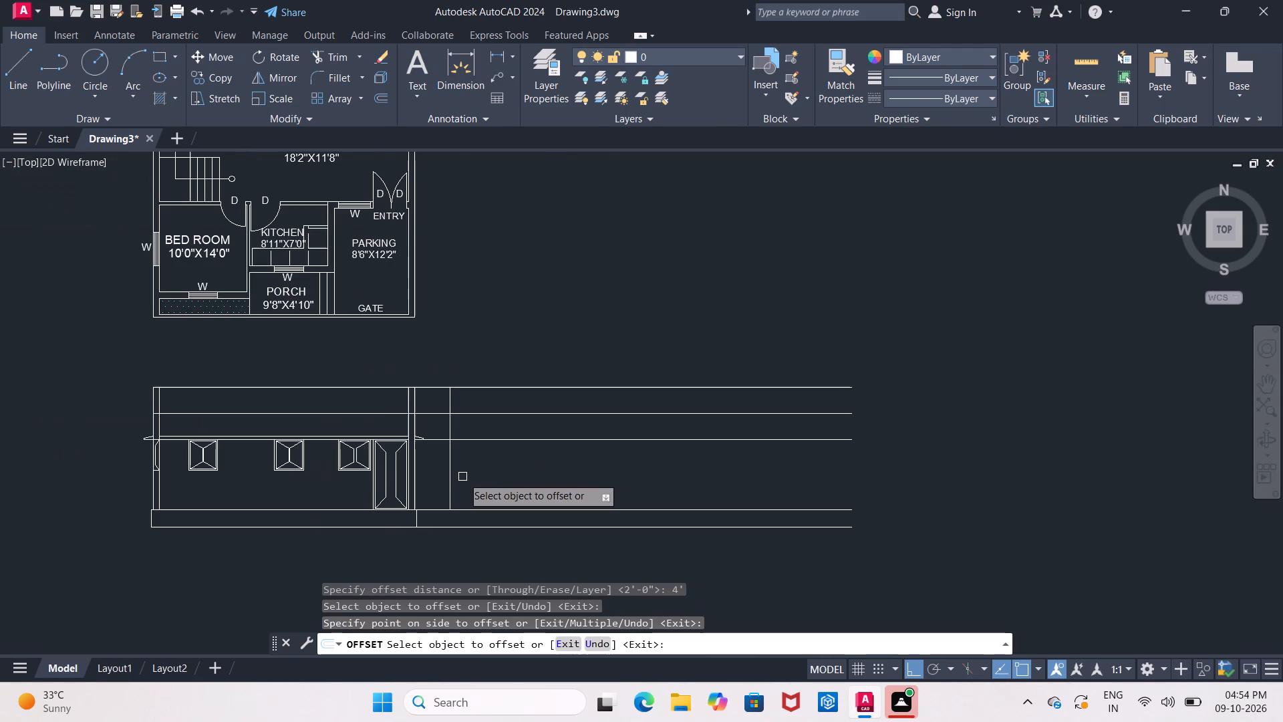
key(Return)
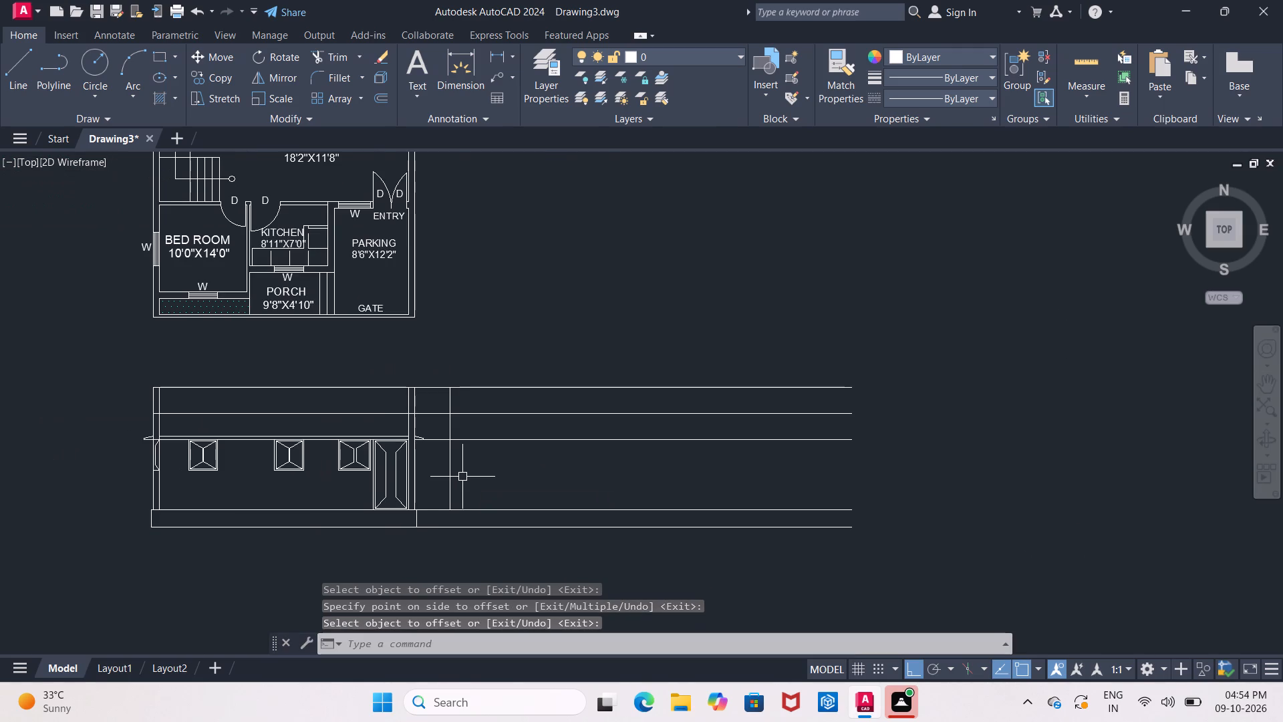
Offset the new vertical line 9" away from the front elevation to form the first wall's thickness.
key(Return)
key(9)
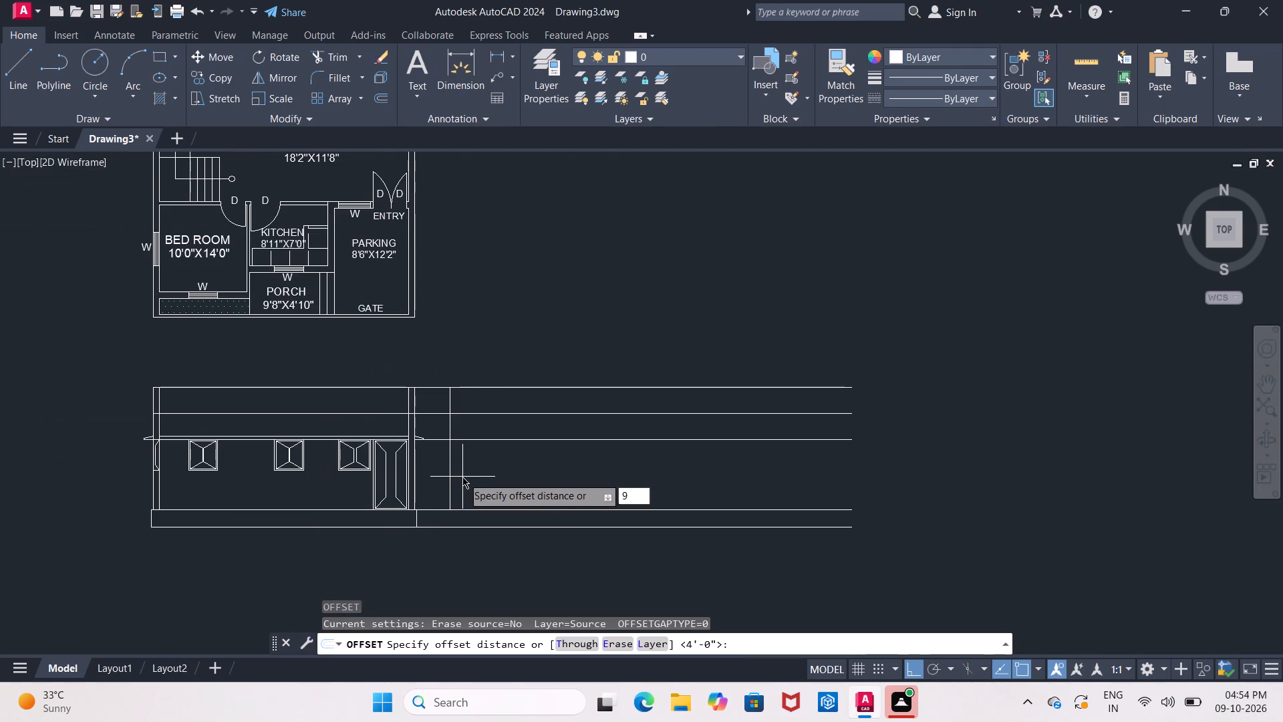
key(shift+quotedbl)
key(Return)
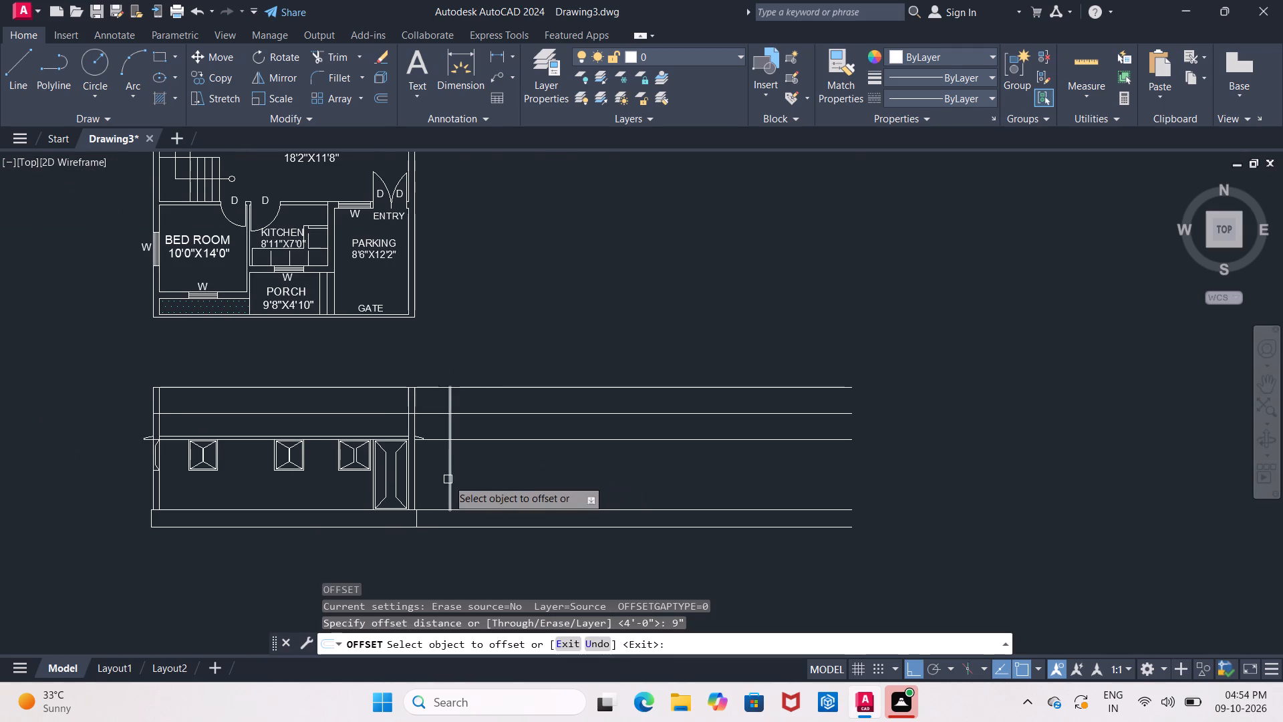
scroll(448, 479, up, 2)
click(448, 479)
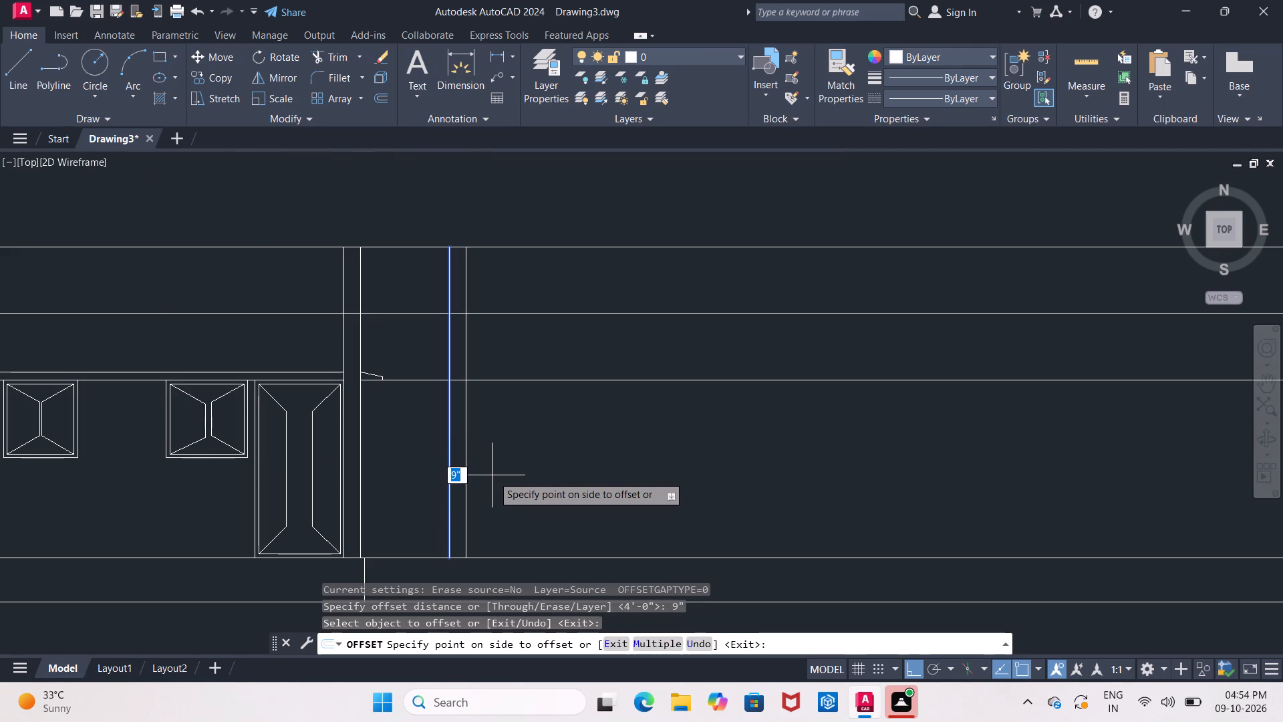
click(492, 475)
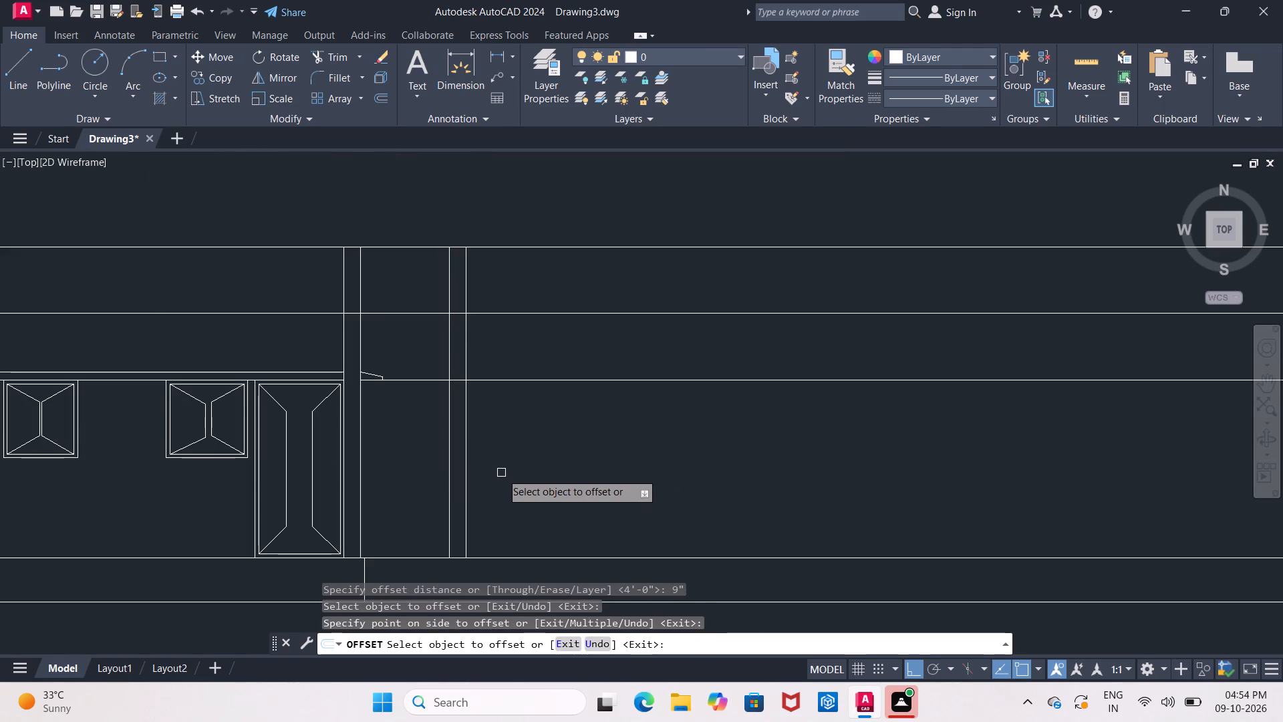
scroll(501, 473, down, 2)
middle_drag(504, 471, 525, 601)
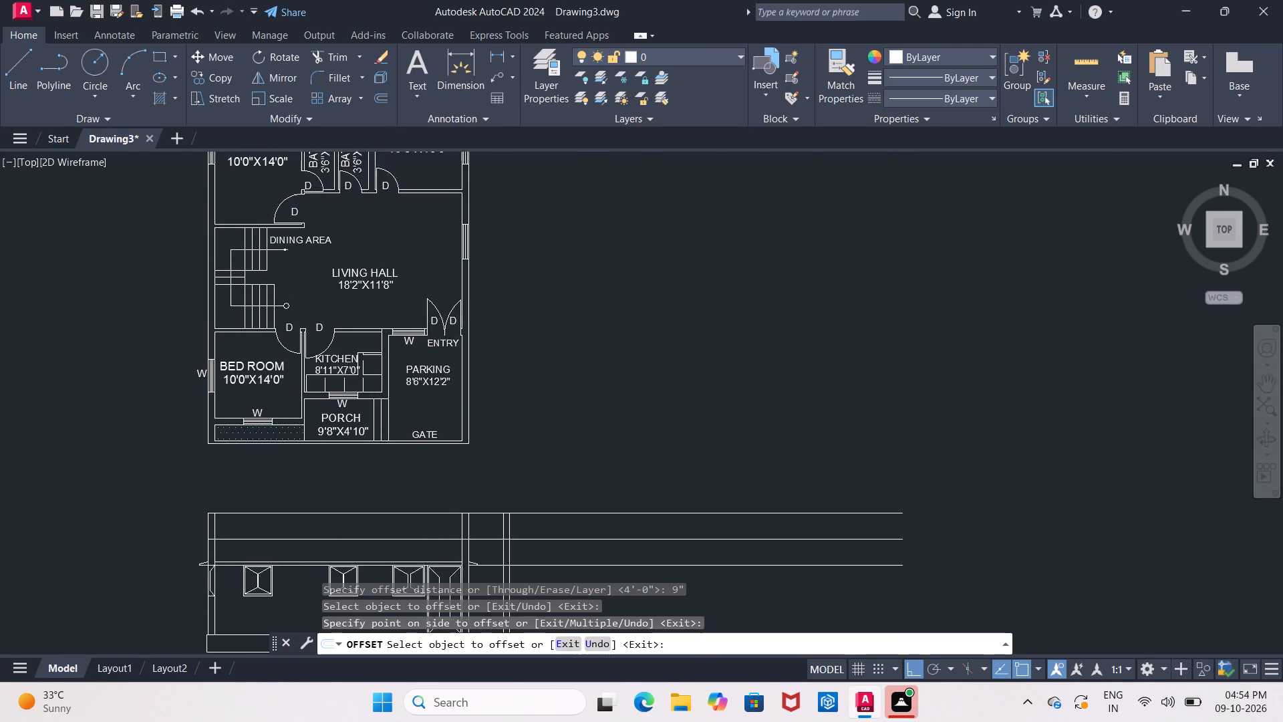
middle_drag(525, 601, 511, 508)
key(Return)
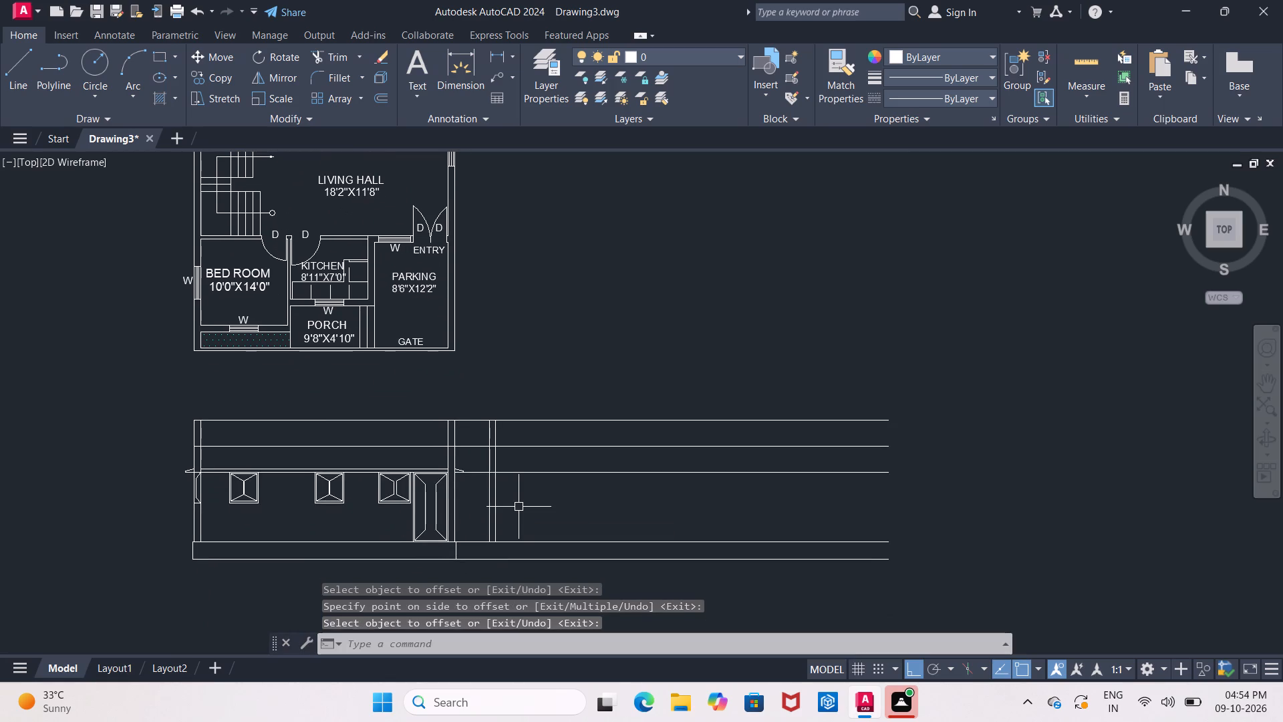
Offset the inner face of the 9" wall 10' away from the front elevation, marking the room's far side.
key(Return)
text(10')
key(Return)
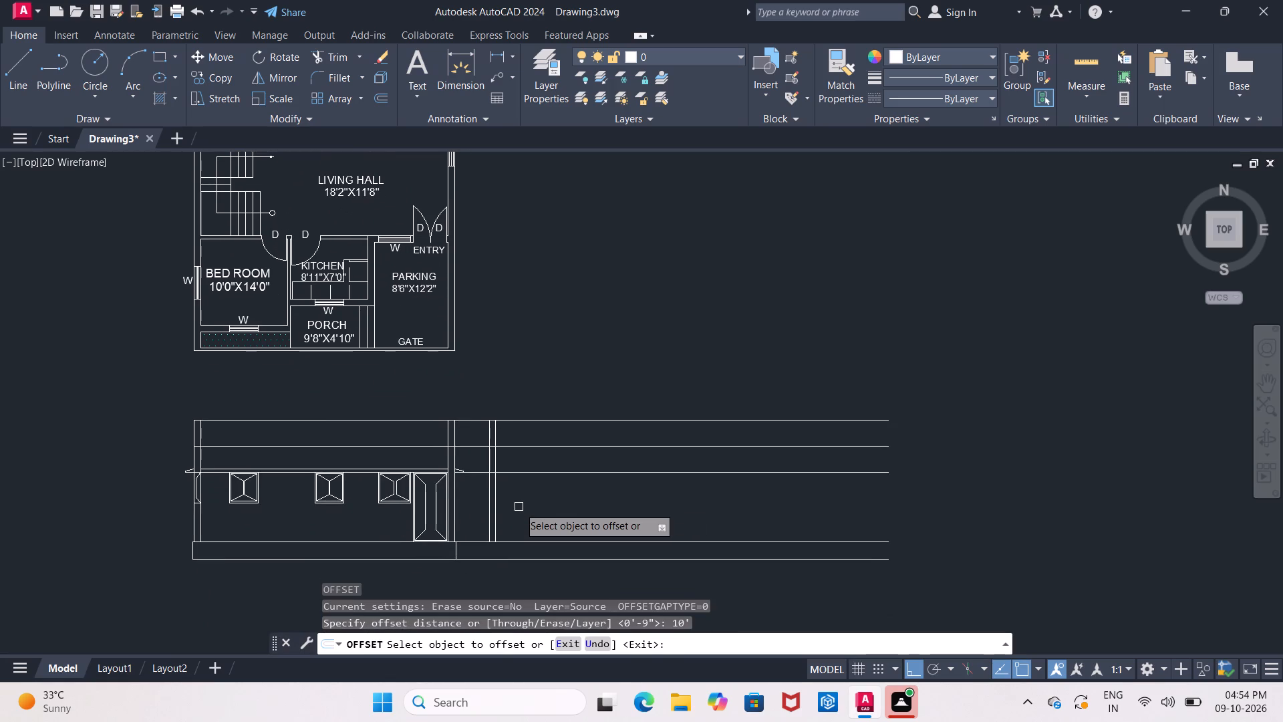
scroll(521, 495, up, 1)
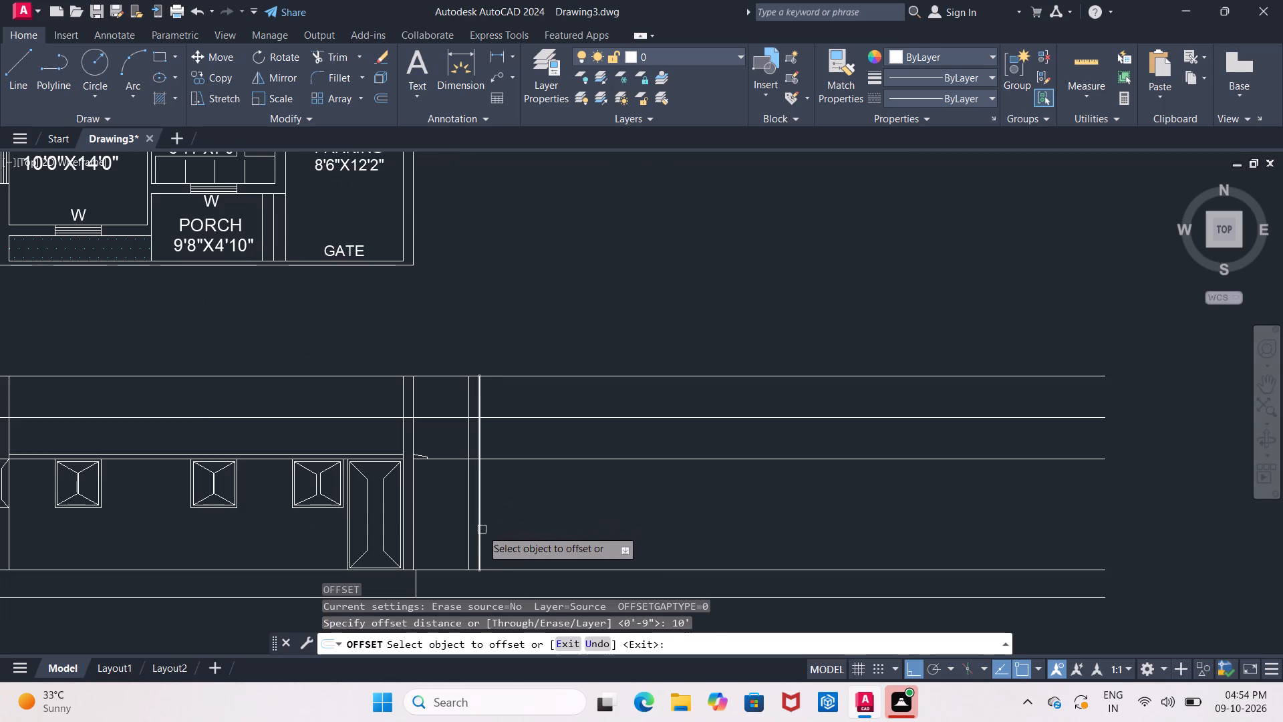
click(481, 531)
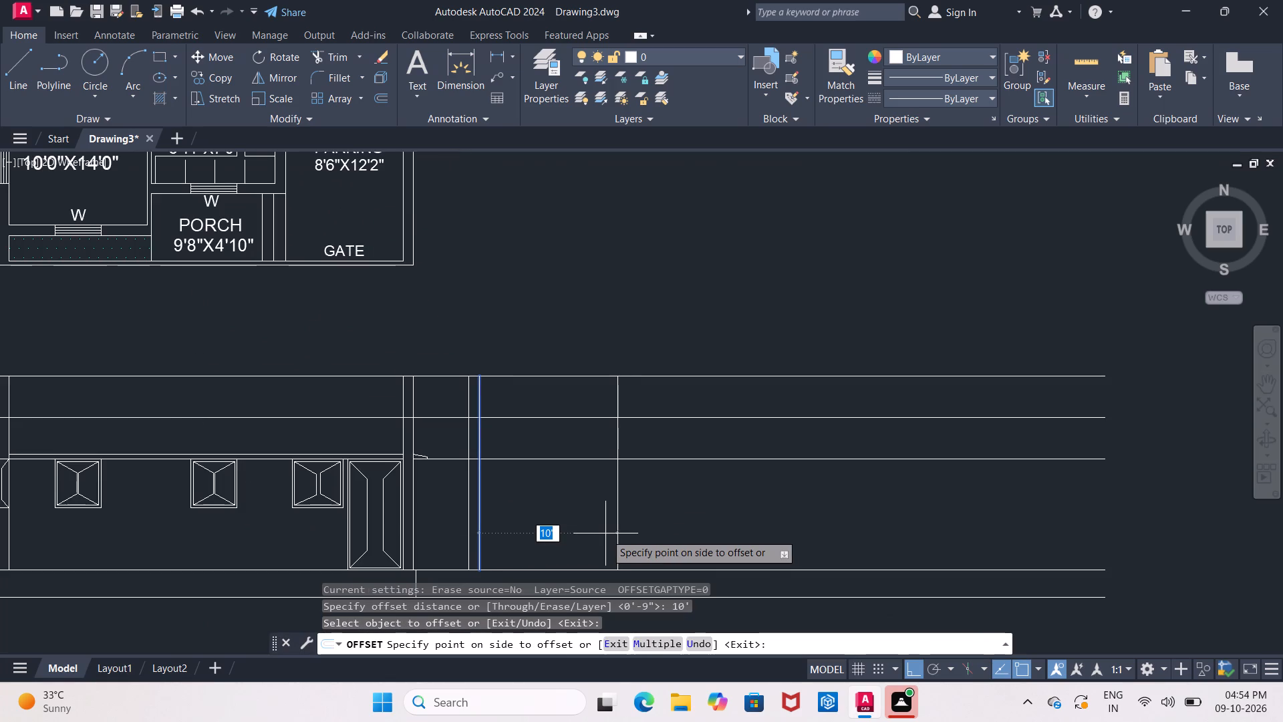
click(605, 533)
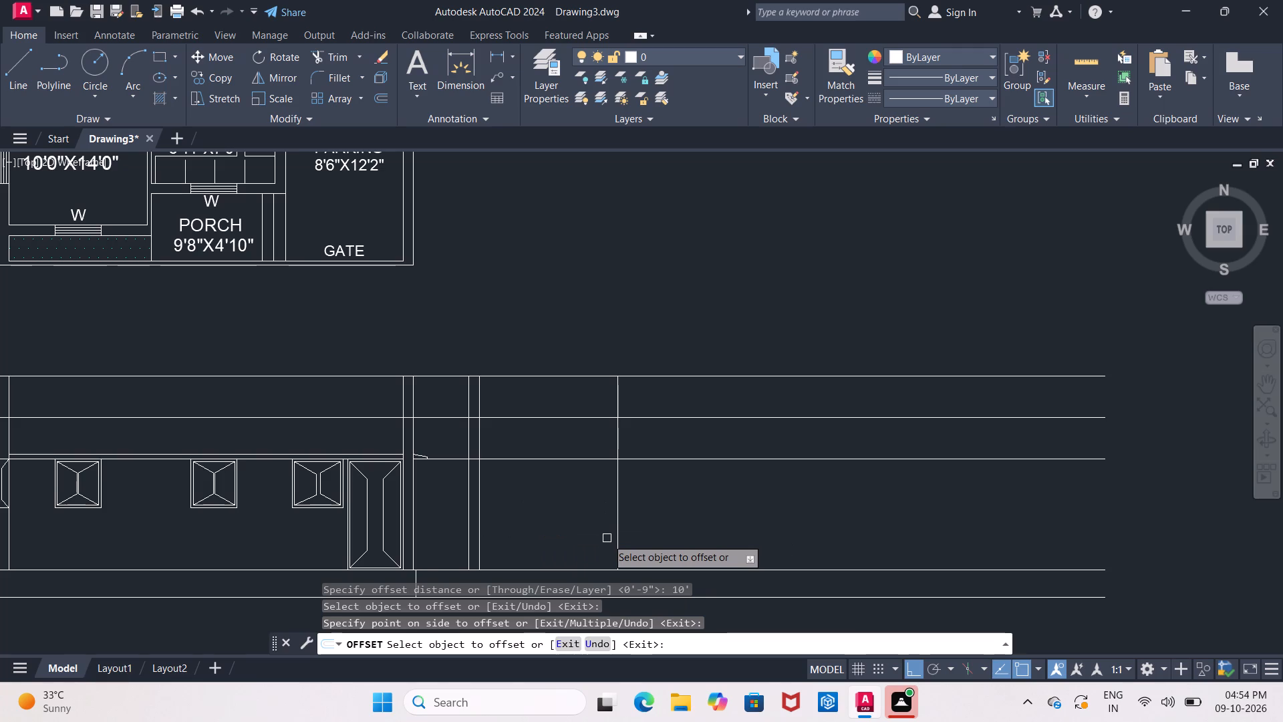
key(Return)
Offset the line marking the room's far side 4" away from the front elevation to form the partition wall's thickness.
key(Return)
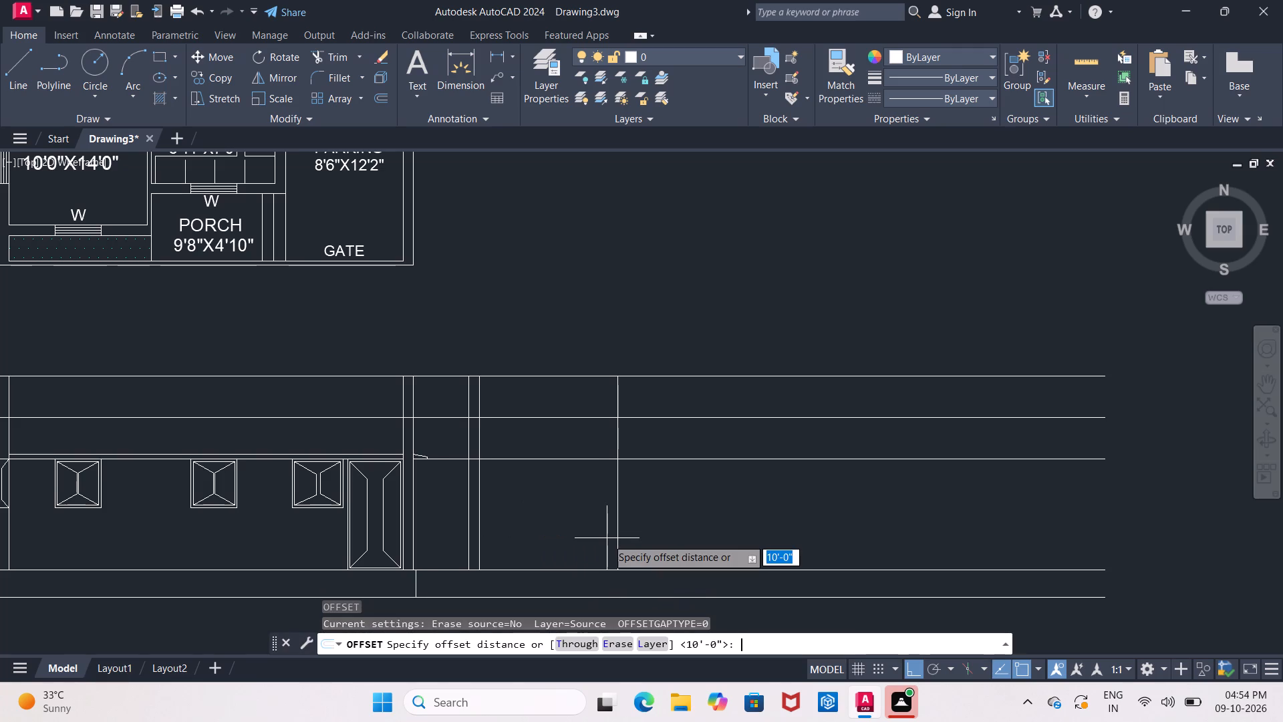
text(4")
key(Return)
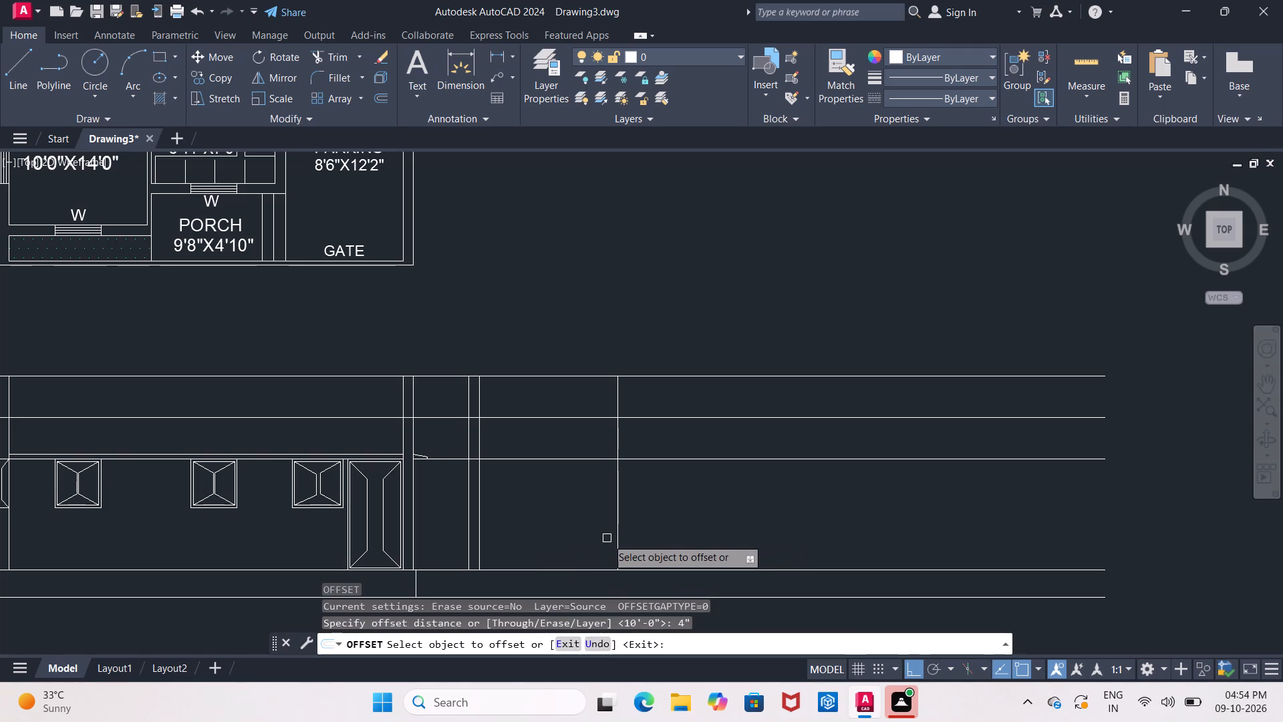
scroll(608, 538, down, 2)
scroll(603, 539, up, 1)
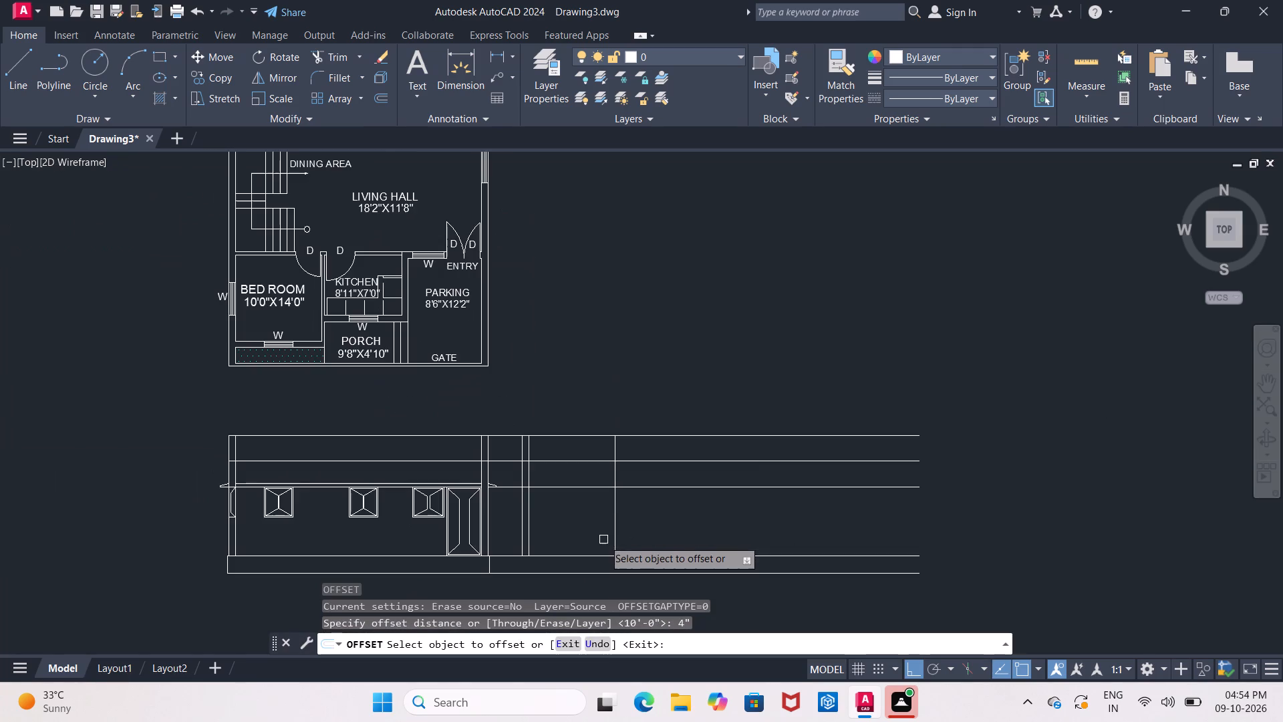
click(615, 535)
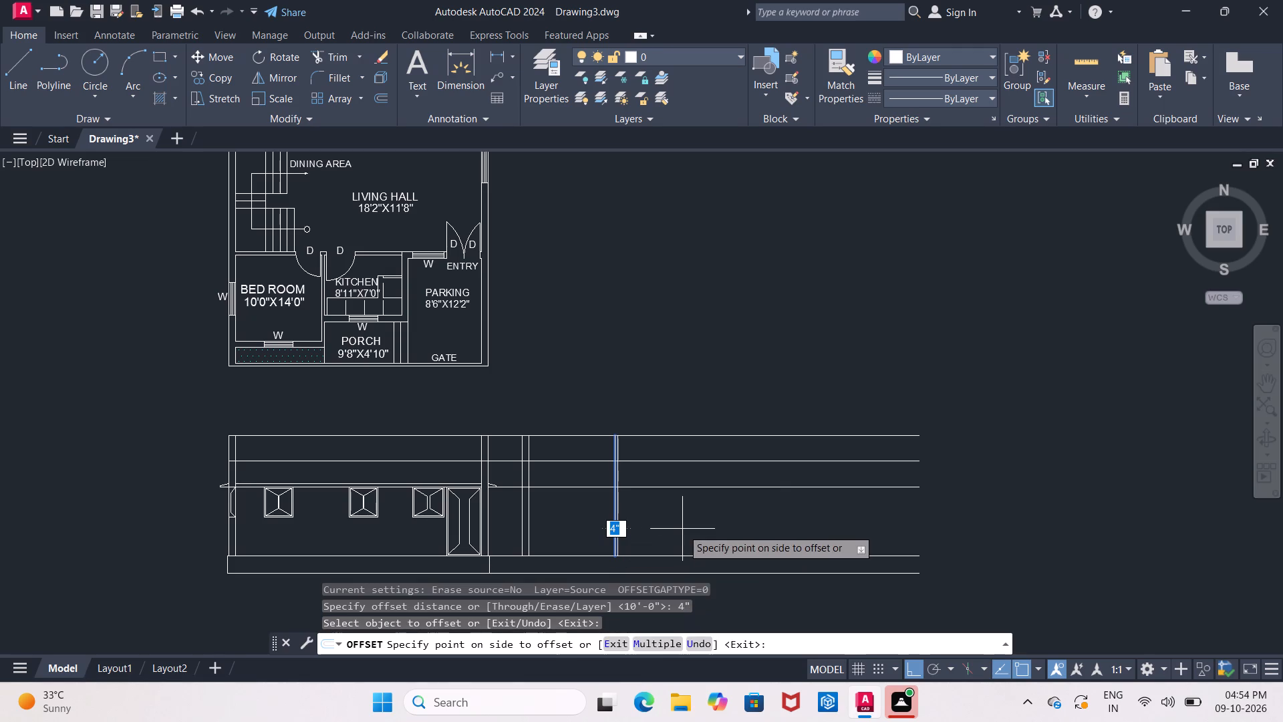
click(682, 529)
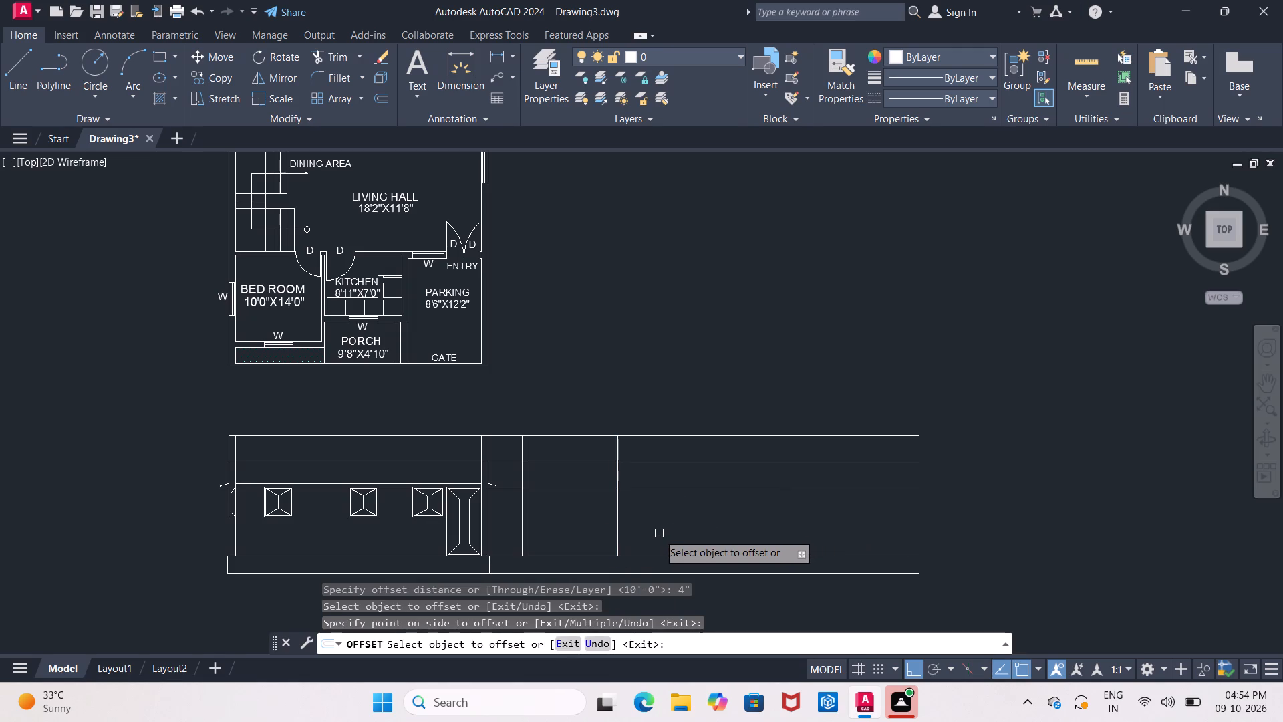
middle_drag(648, 534, 693, 587)
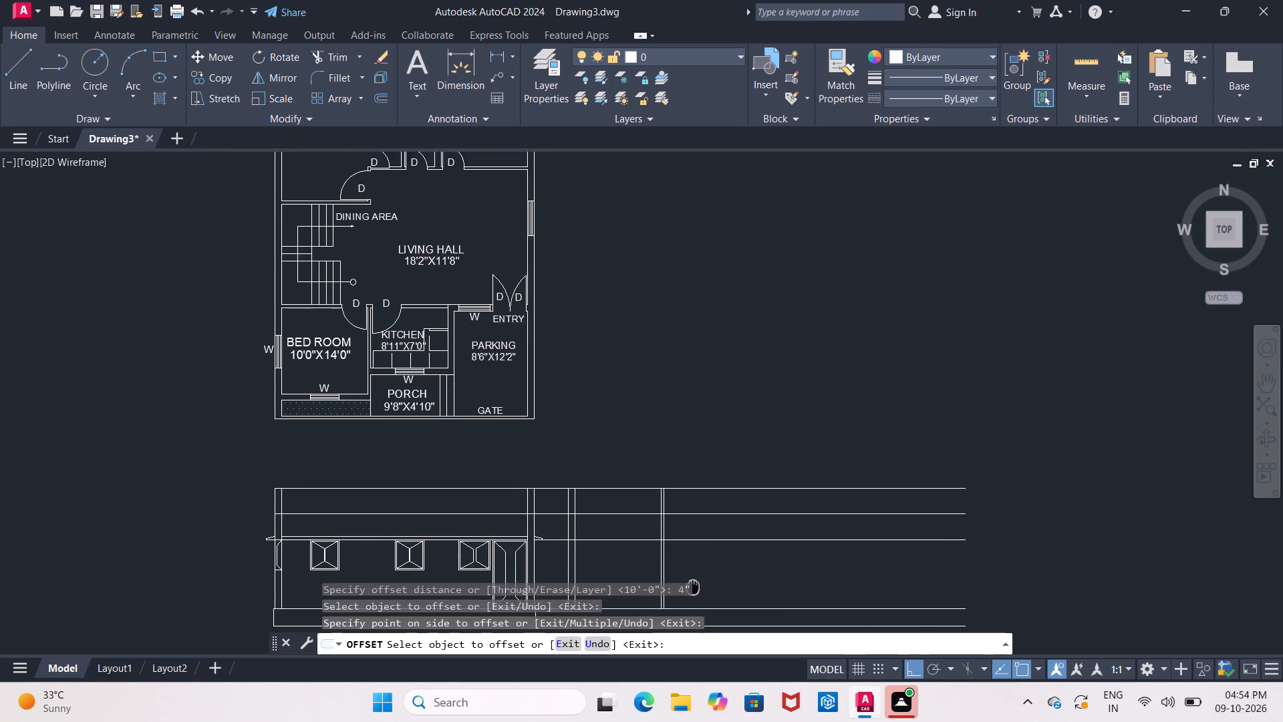
middle_drag(693, 587, 579, 519)
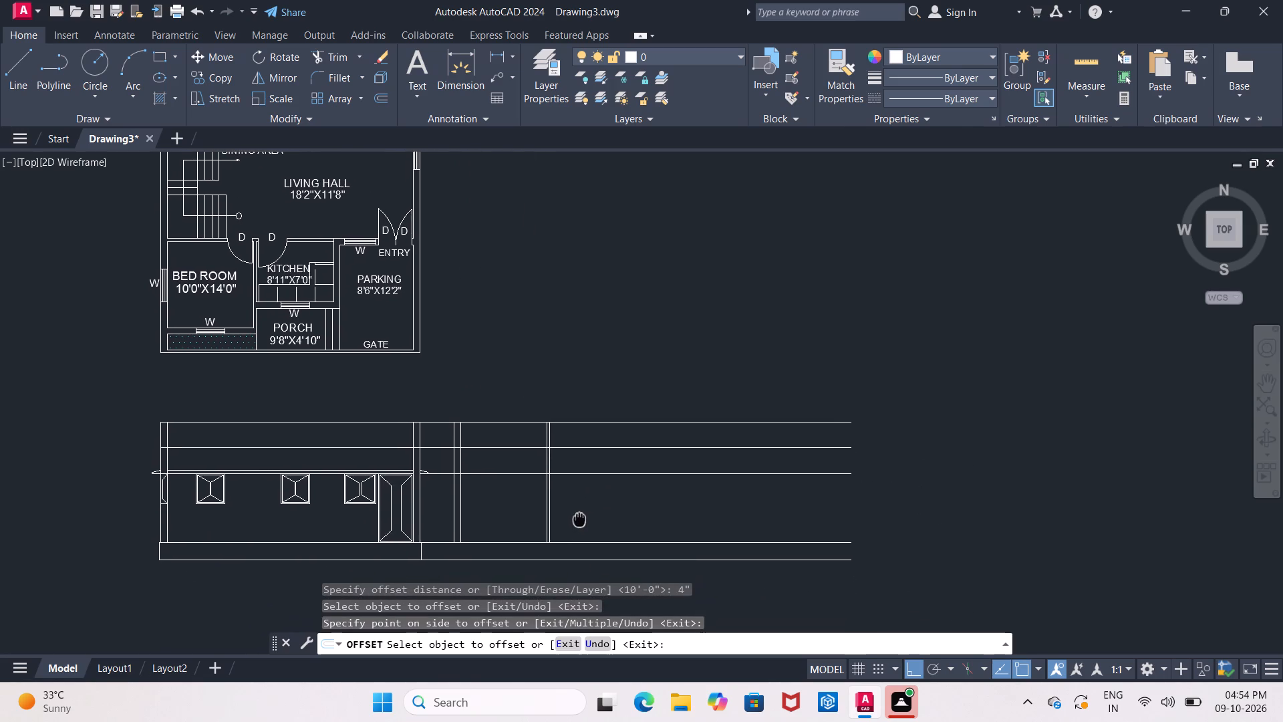
middle_drag(579, 519, 577, 507)
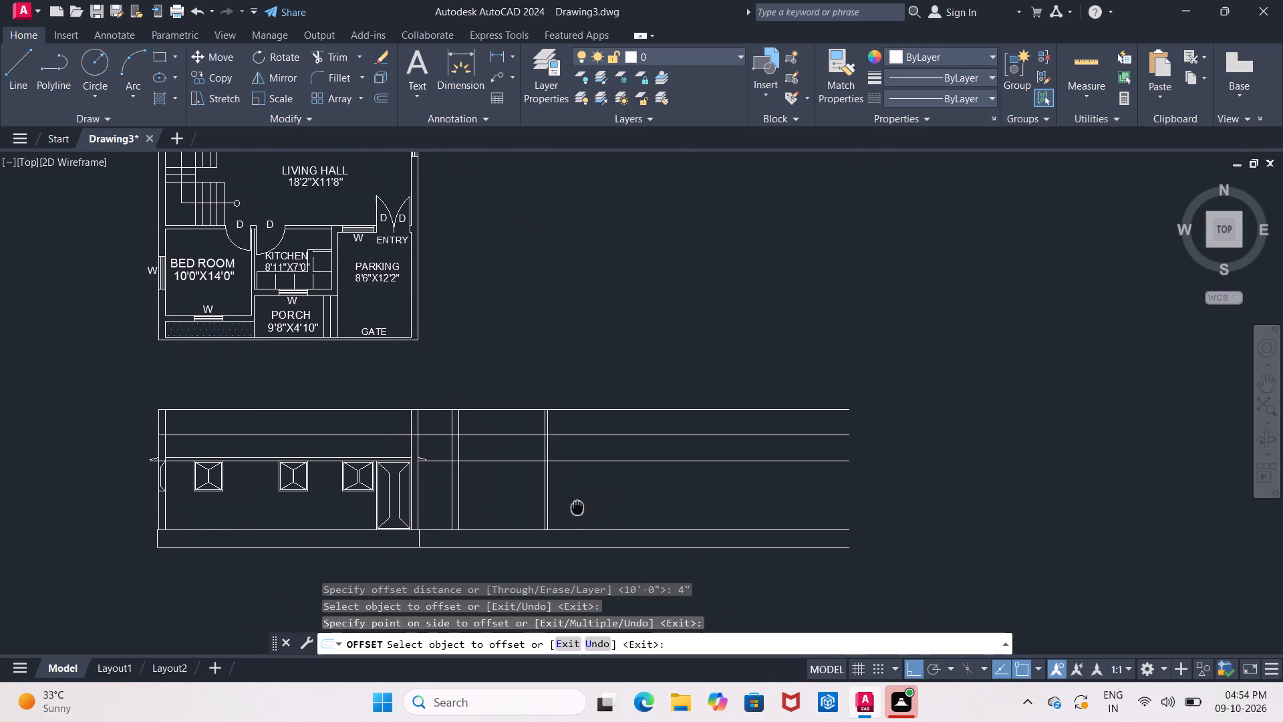
middle_drag(577, 507, 559, 508)
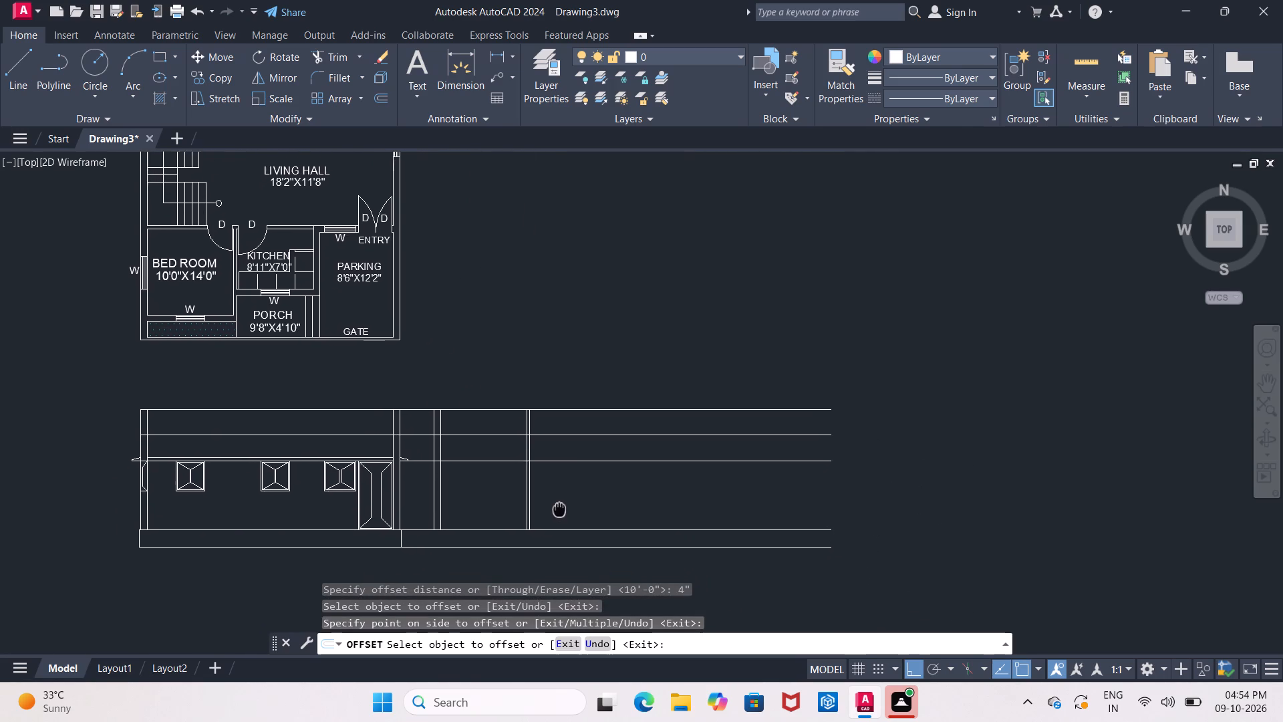
middle_drag(559, 508, 559, 506)
key(Escape)
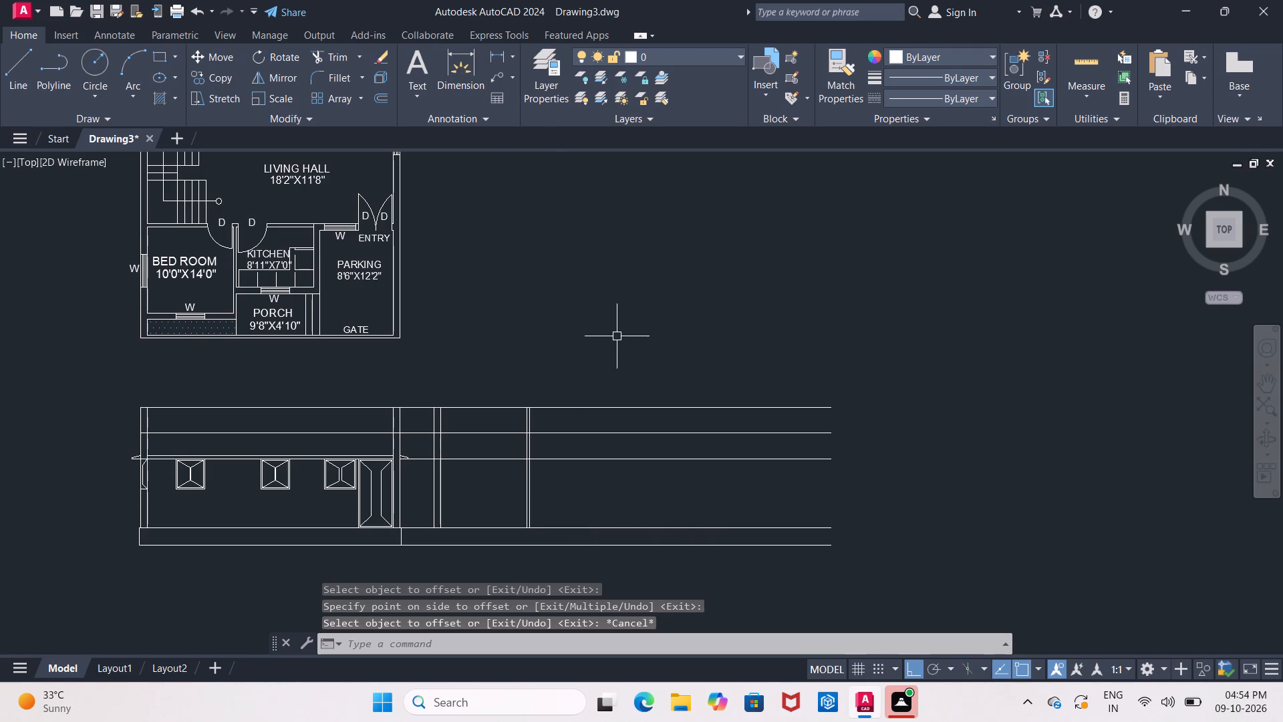
Offset the outer face of the first 9" wall 30' away from the front elevation.
key(Escape)
key(o)
key(Return)
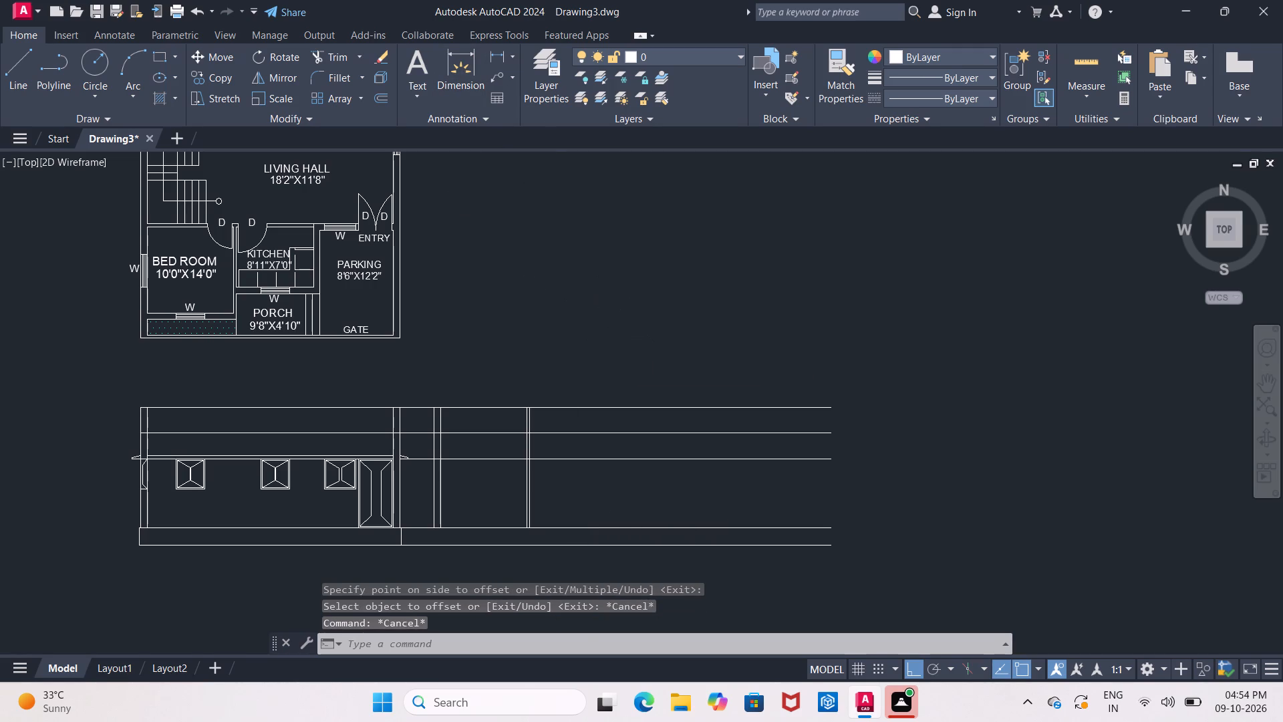
text(30')
key(Return)
scroll(476, 473, up, 1)
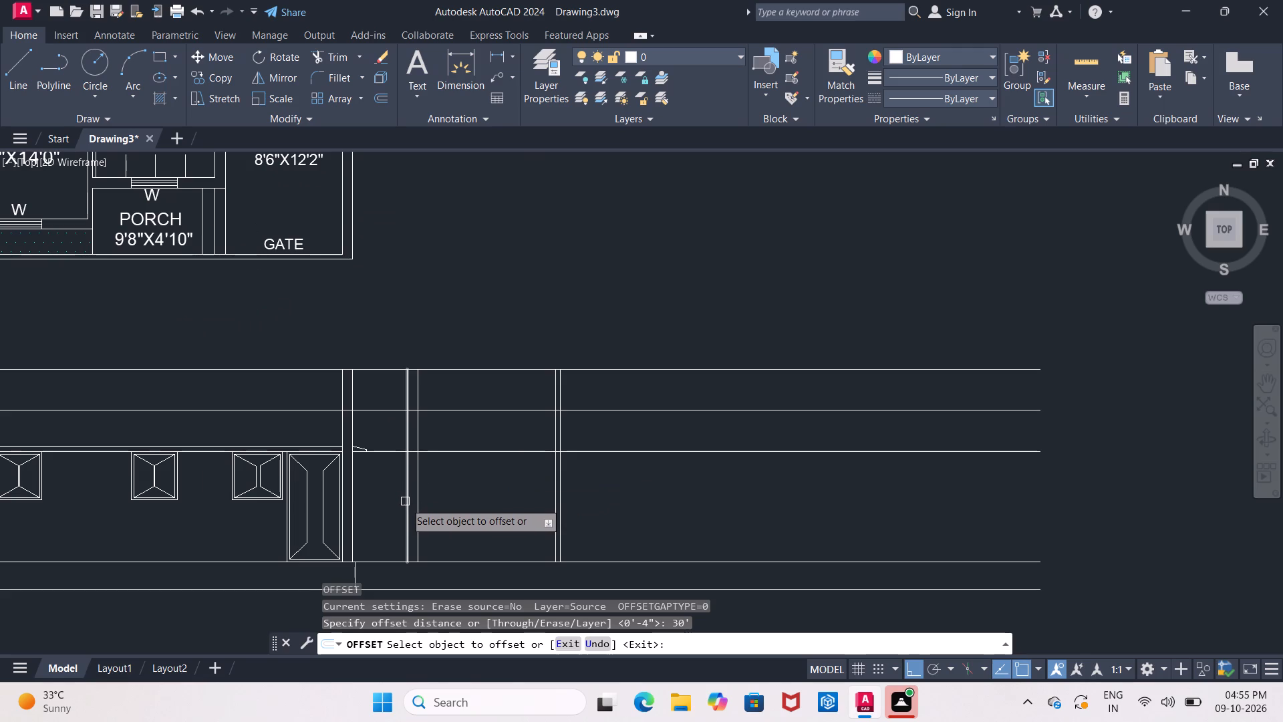
scroll(405, 502, down, 3)
scroll(405, 502, up, 1)
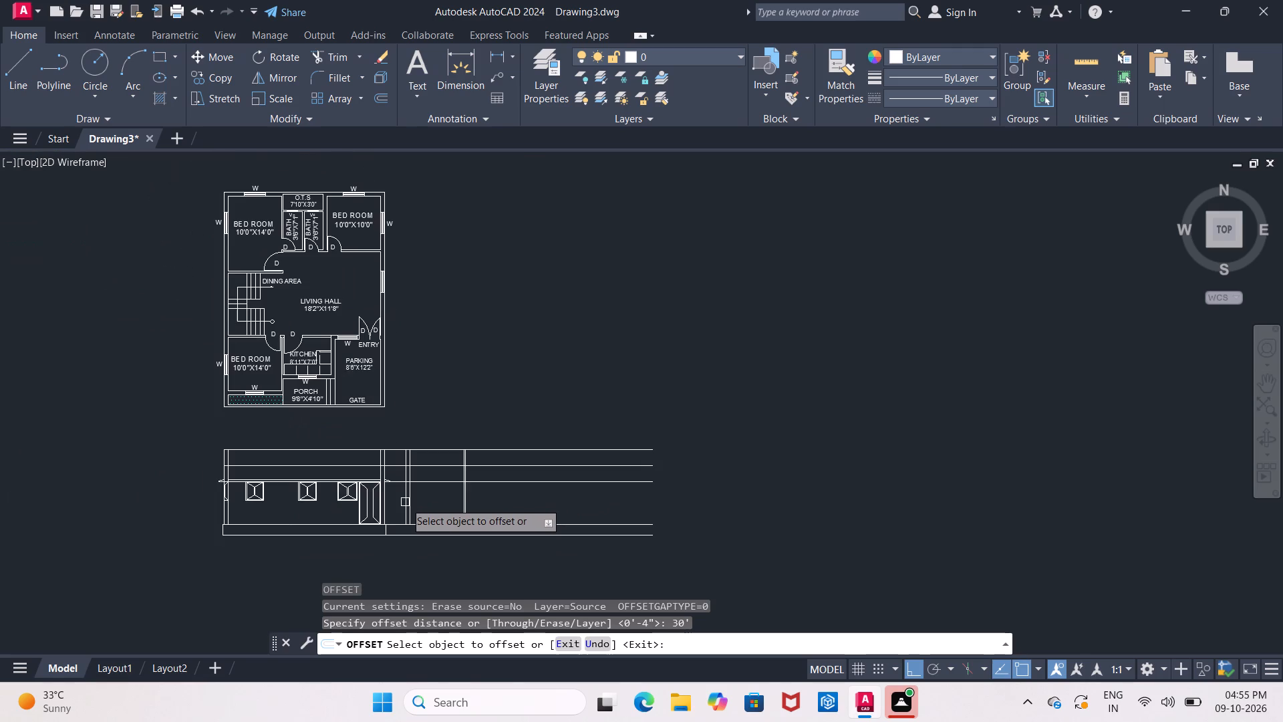
click(405, 503)
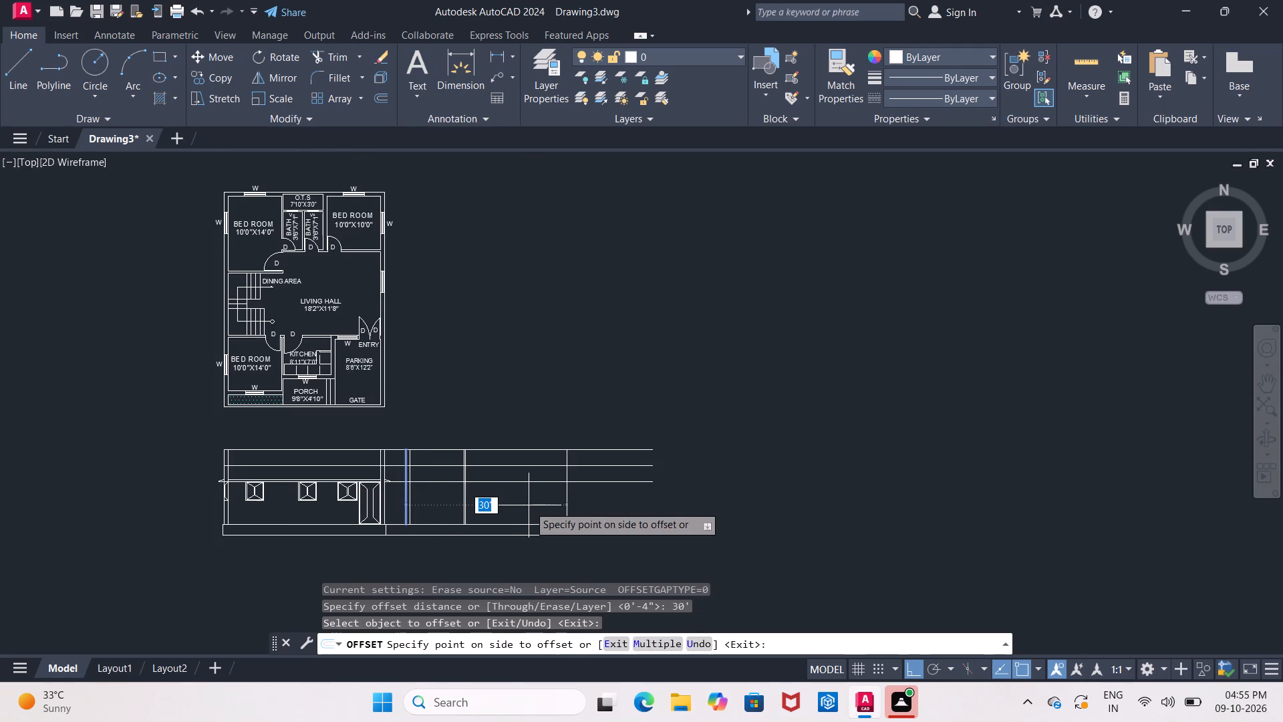
click(550, 505)
key(Return)
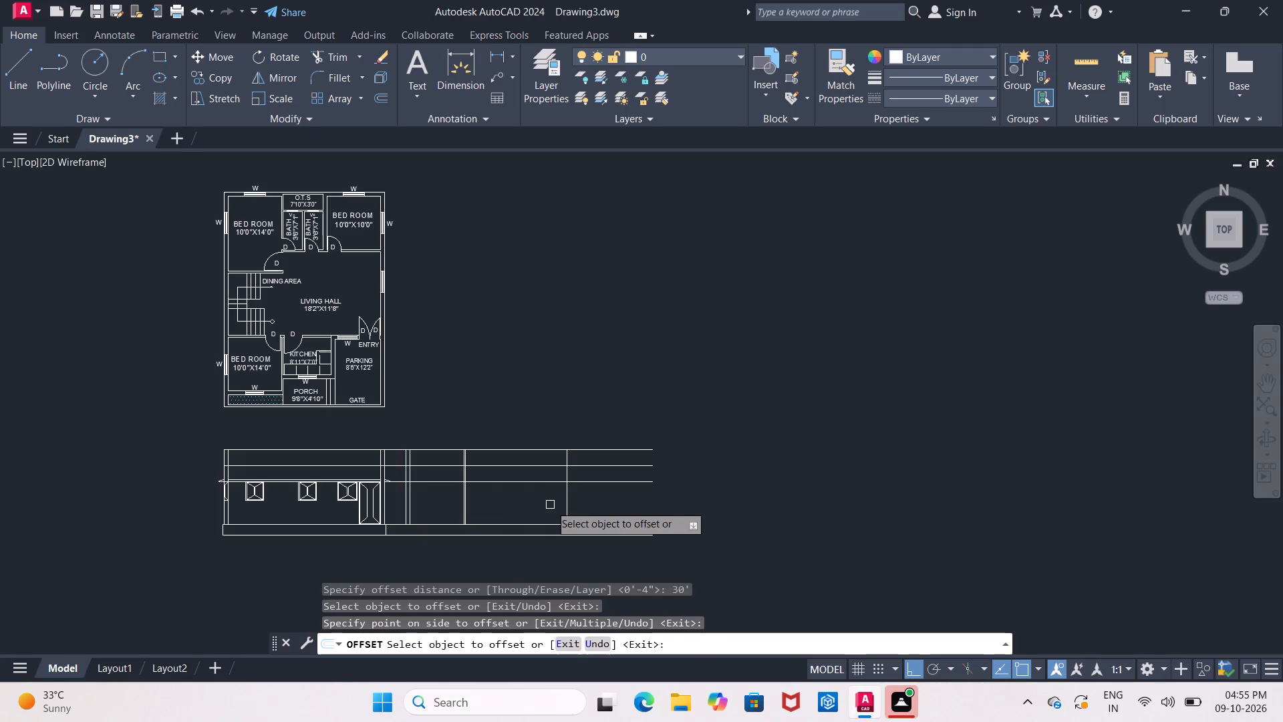
Offset the new far vertical line 9" outward, away from the front elevation, to form the end wall's thickness.
key(Return)
key(9)
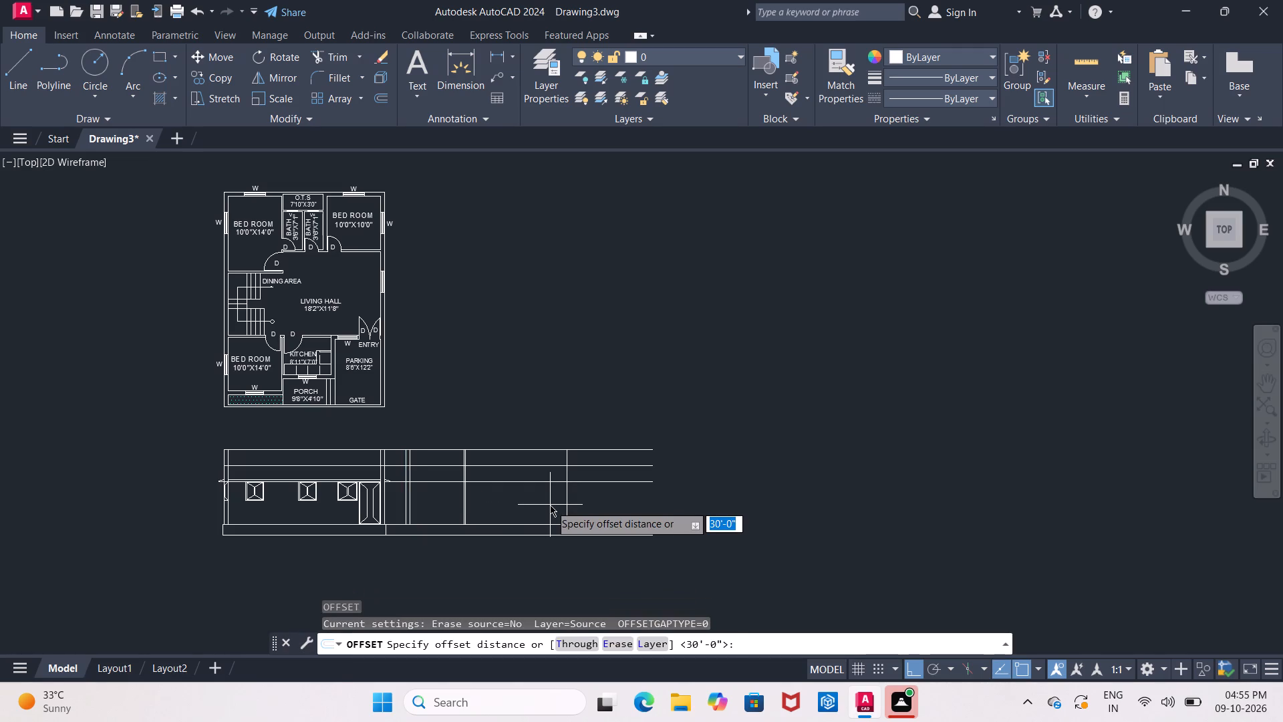
key(shift+quotedbl)
key(Return)
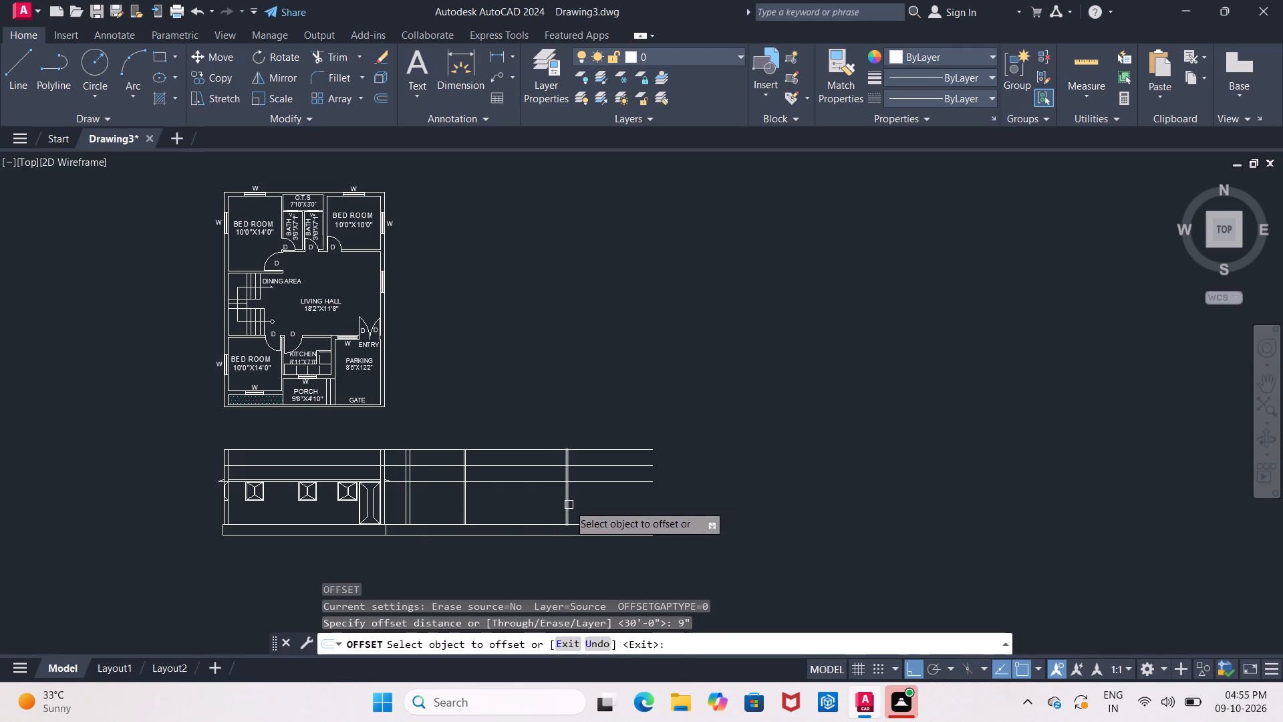
click(569, 505)
click(657, 510)
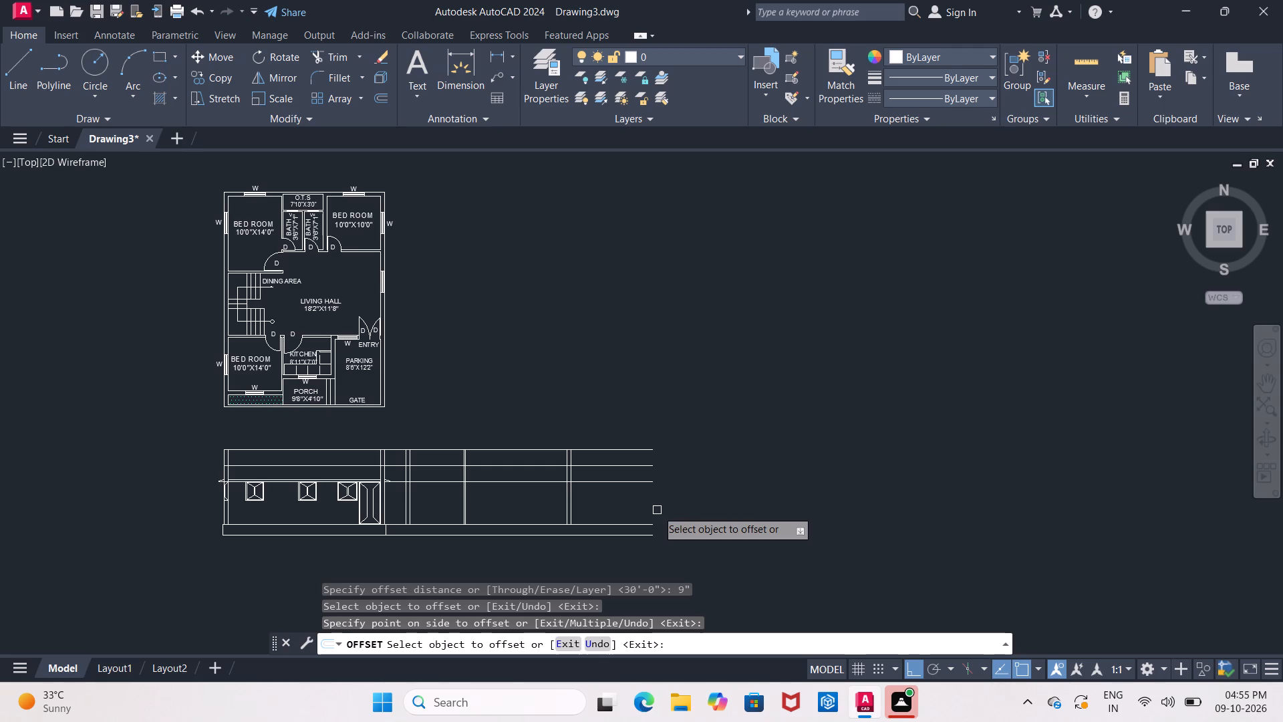
key(Escape)
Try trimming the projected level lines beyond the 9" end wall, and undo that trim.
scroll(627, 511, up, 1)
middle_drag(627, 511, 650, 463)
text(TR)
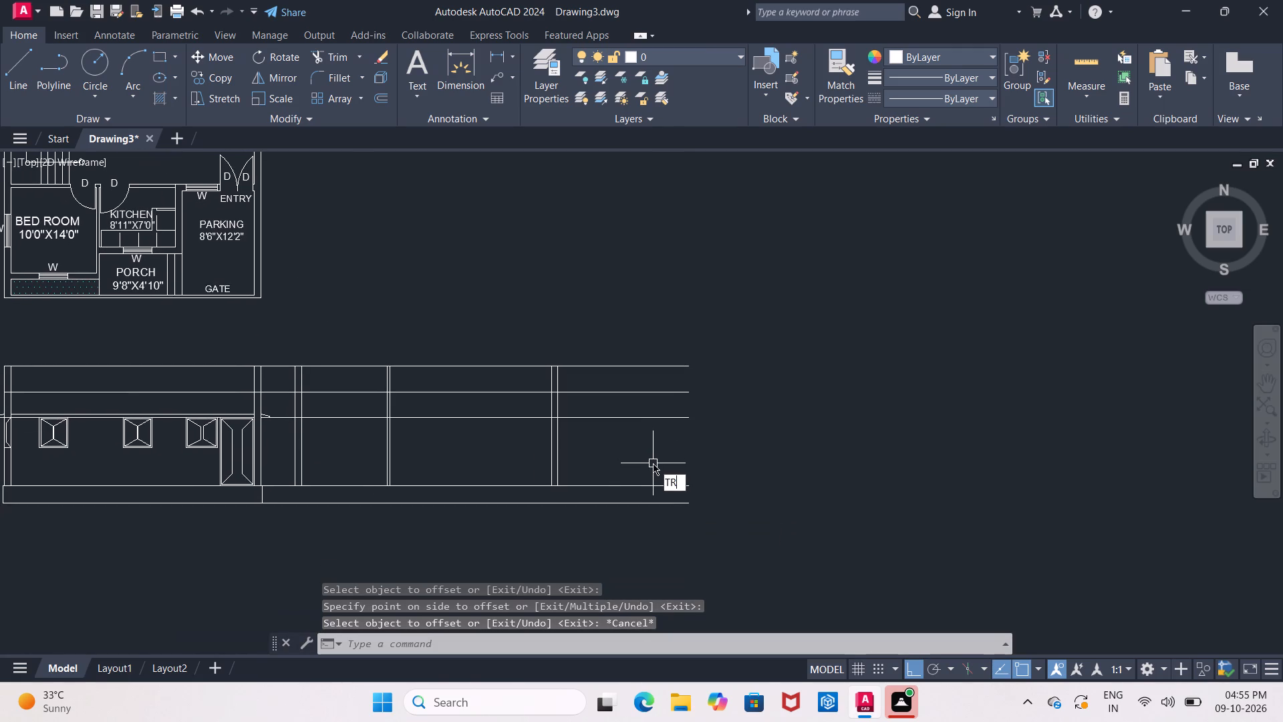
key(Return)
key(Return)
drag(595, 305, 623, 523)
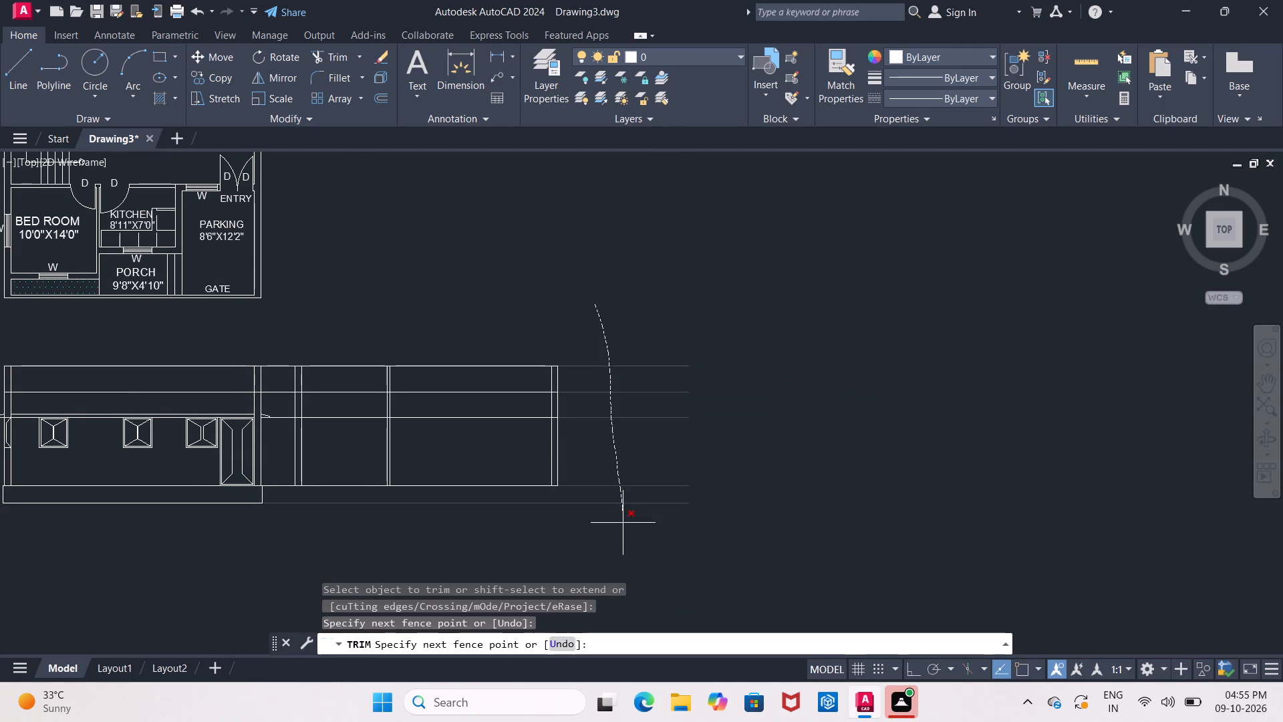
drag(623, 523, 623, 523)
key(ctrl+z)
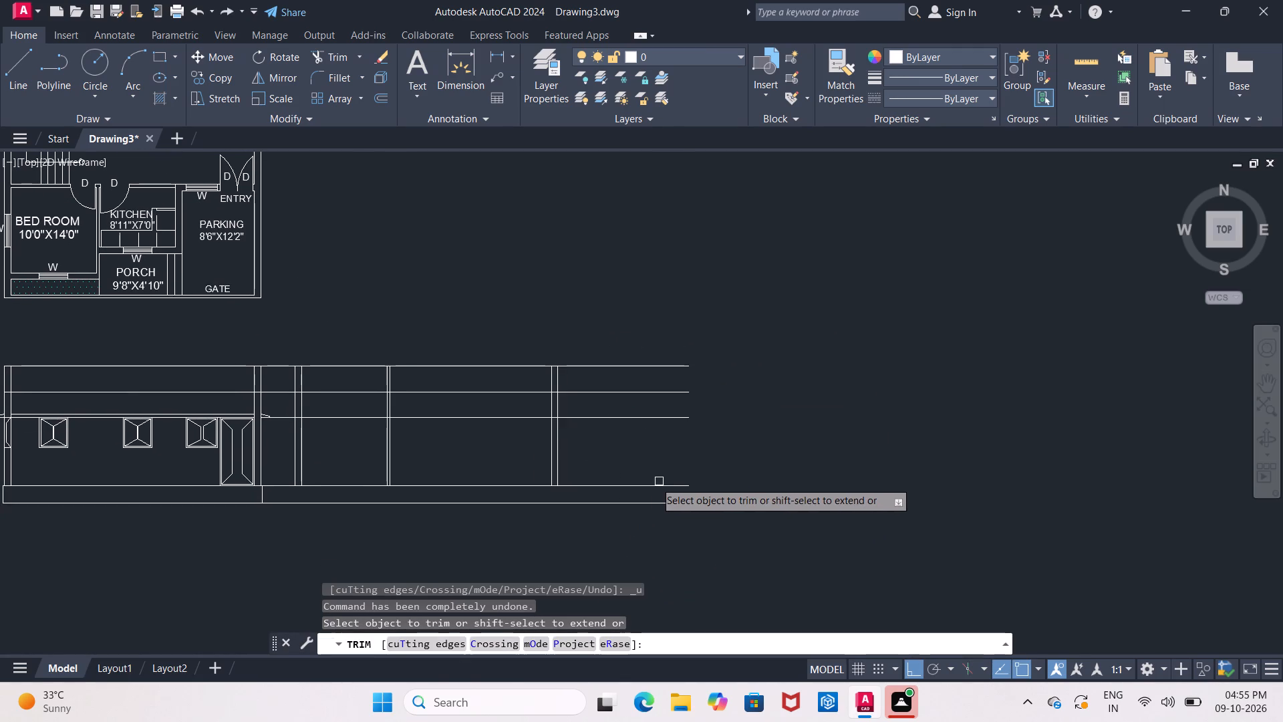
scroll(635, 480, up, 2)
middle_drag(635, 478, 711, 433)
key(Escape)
Extend the six vertical lines of the end wall, 4" partition and first wall down to the plinth's bottom line.
key(e)
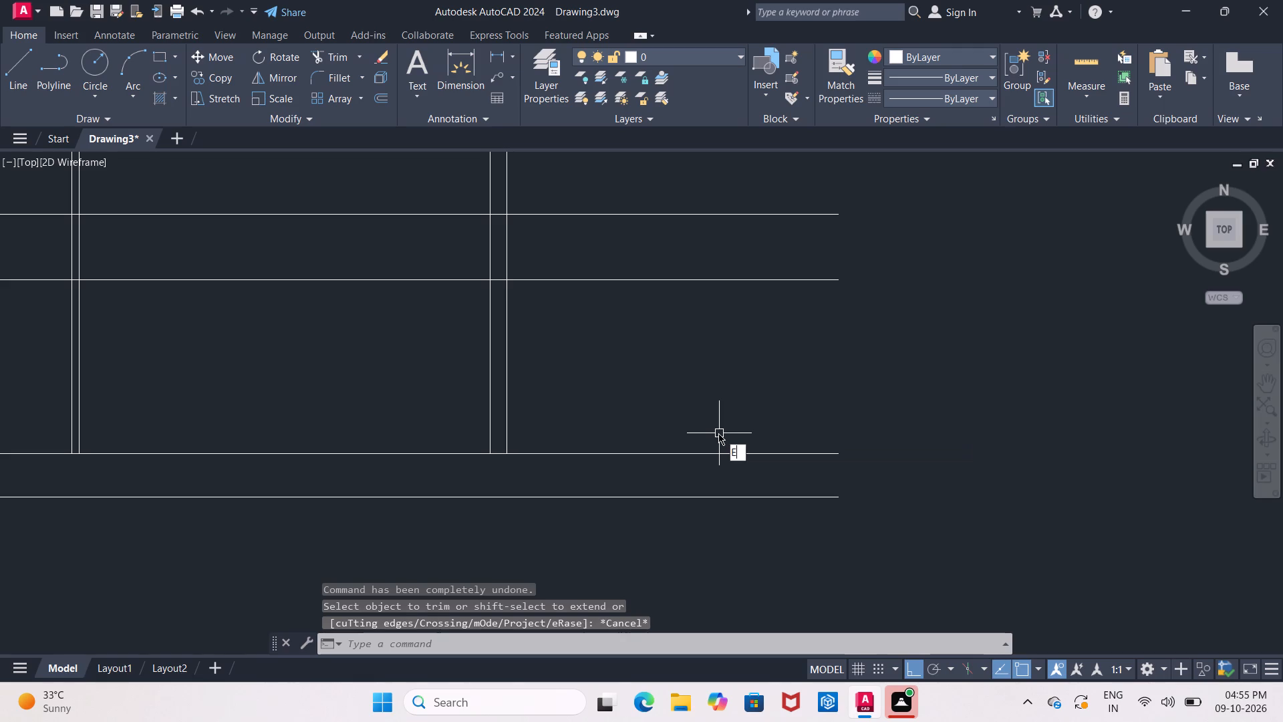
key(x)
click(746, 469)
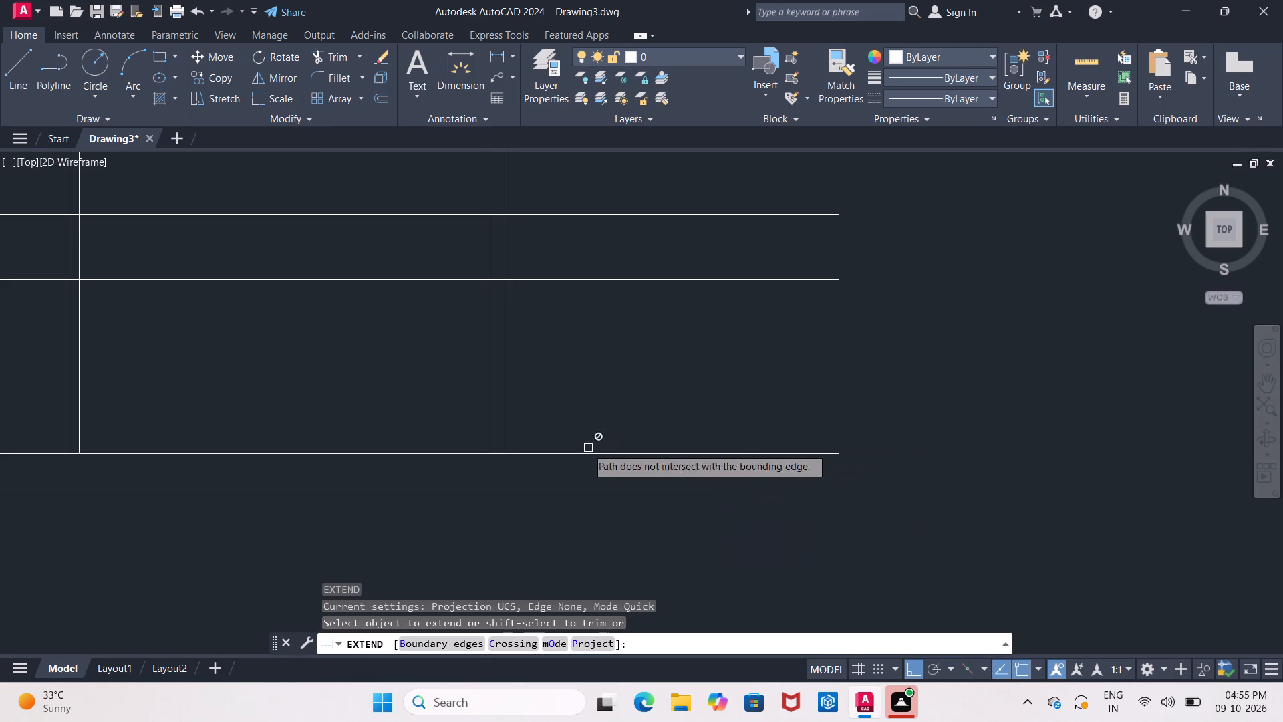
click(505, 437)
click(493, 437)
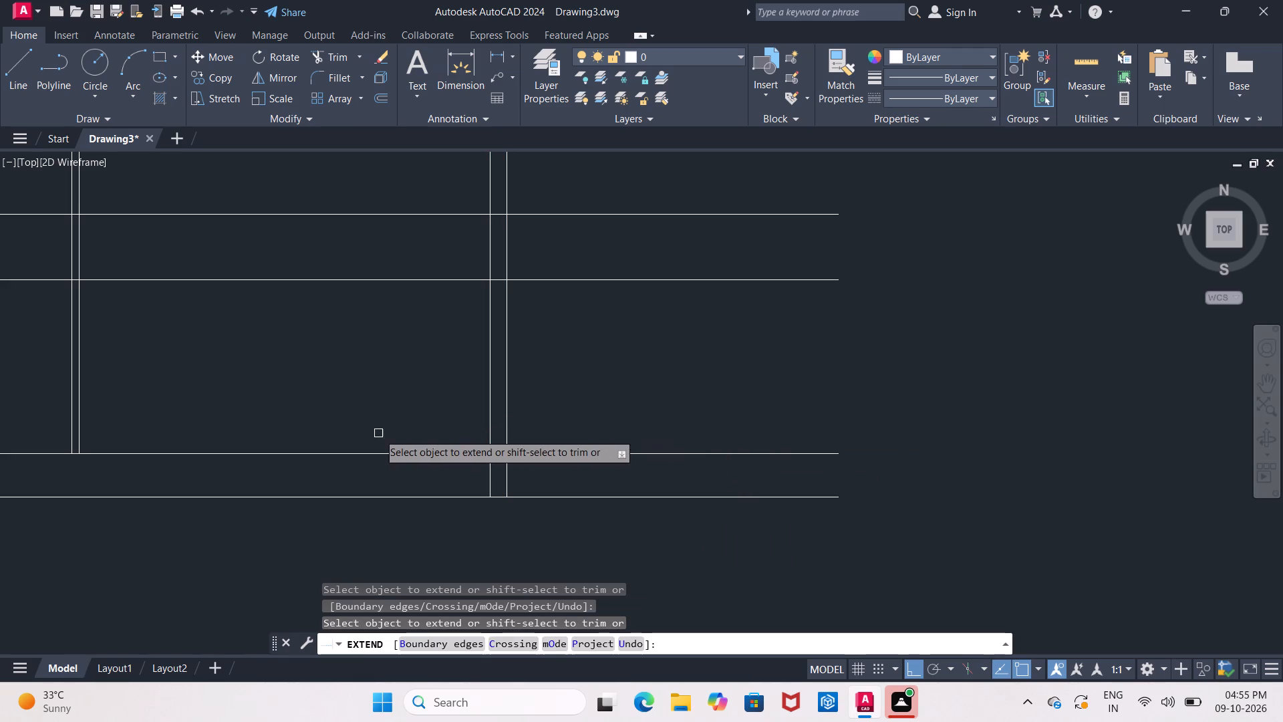
middle_drag(378, 433, 702, 423)
scroll(462, 414, up, 2)
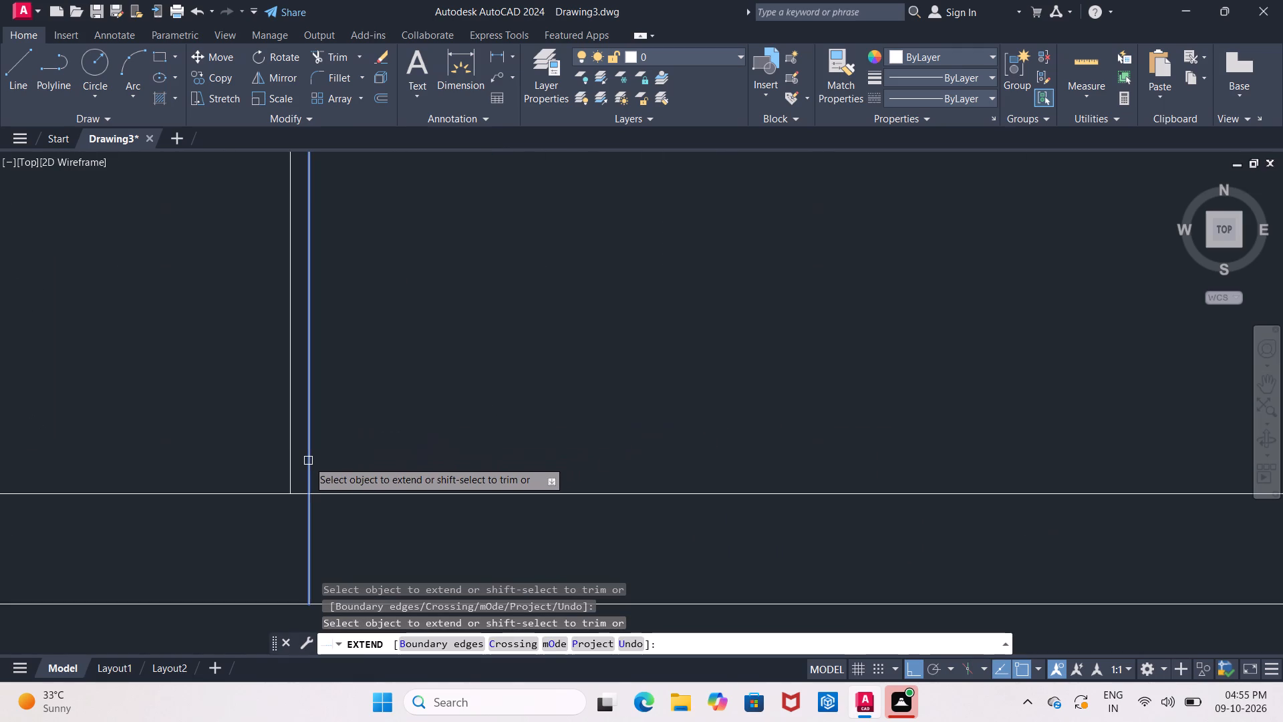
click(308, 461)
click(292, 472)
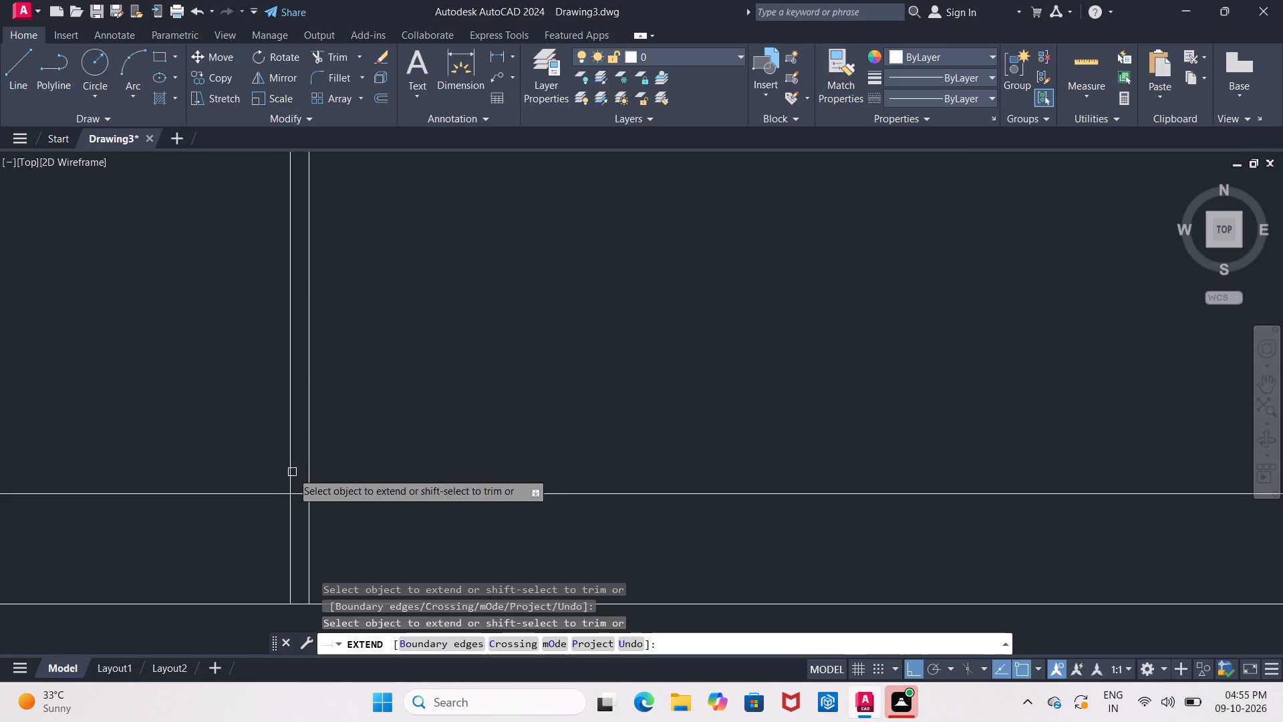
scroll(266, 470, down, 1)
middle_drag(266, 470, 607, 441)
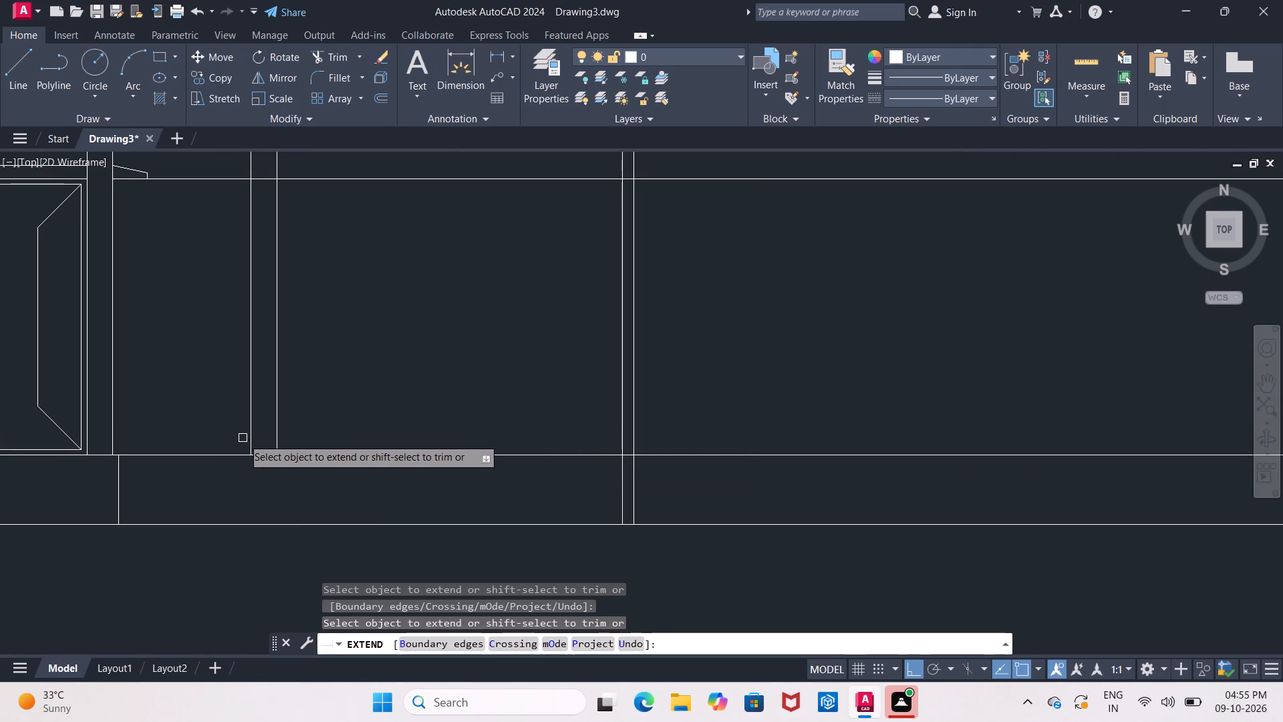
click(248, 440)
click(278, 438)
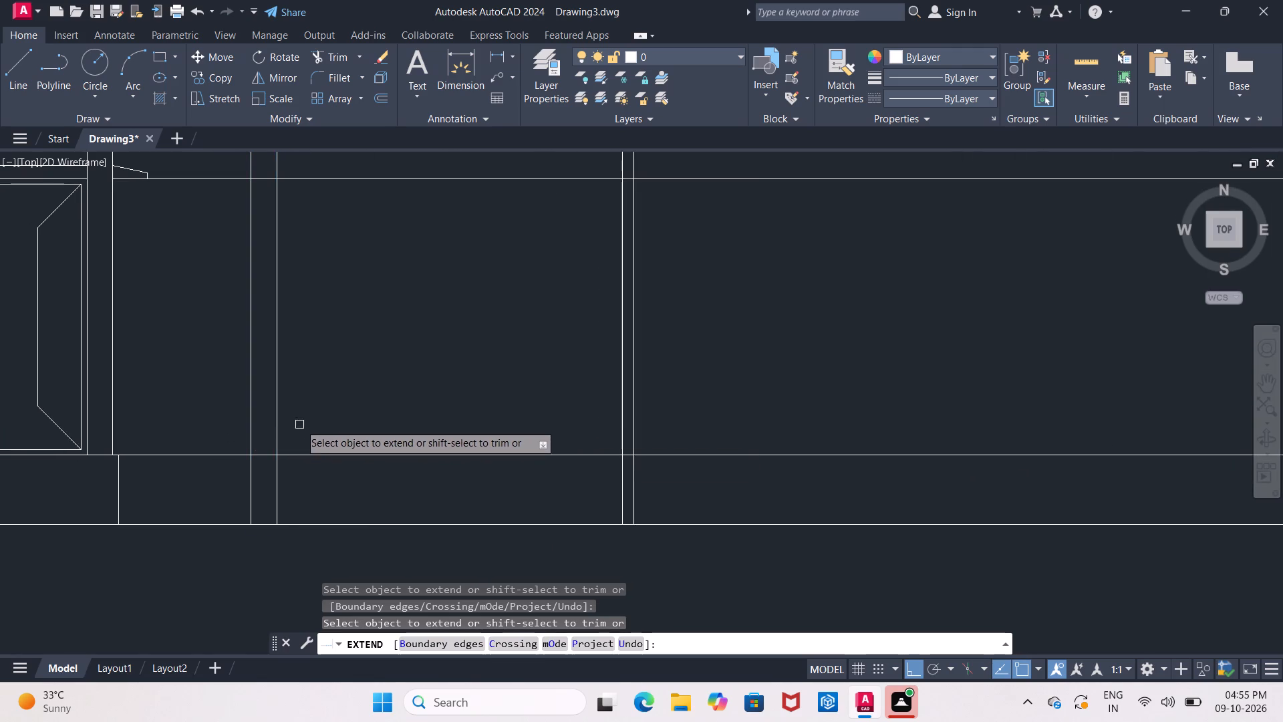
middle_drag(300, 424, 501, 507)
scroll(506, 502, down, 2)
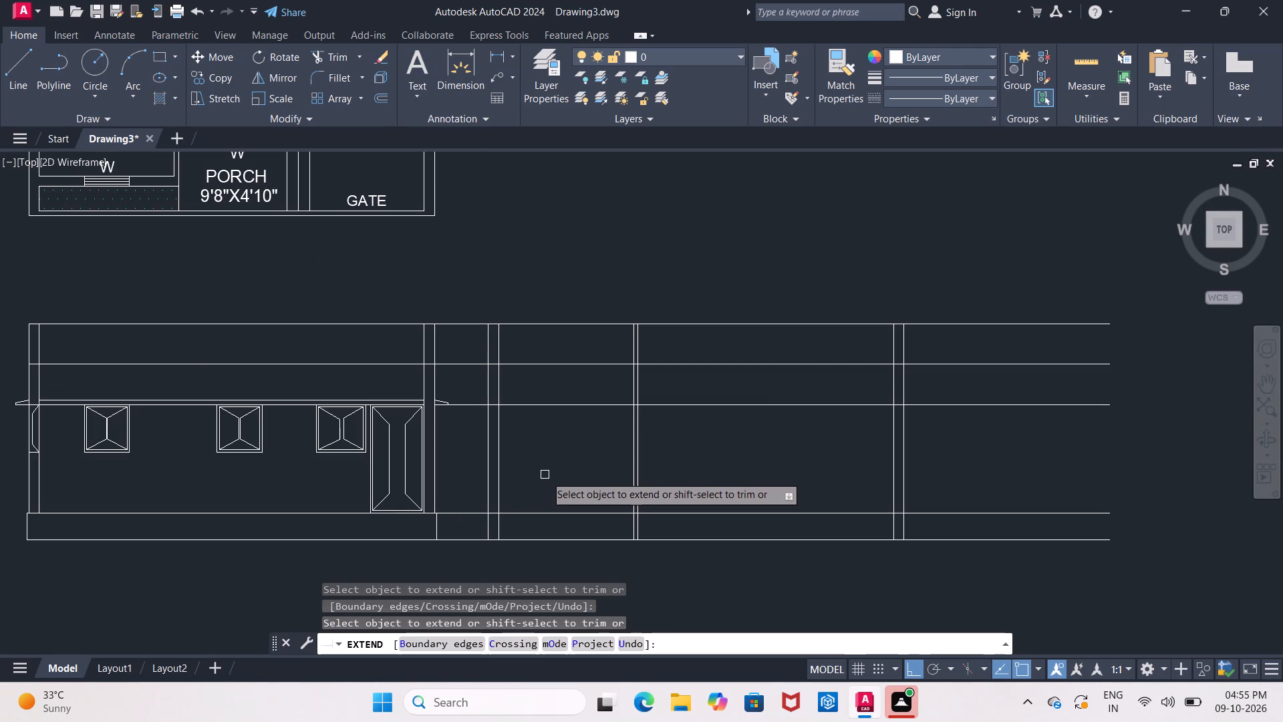
key(Escape)
Trim the projected level lines in the gap beside the front elevation and beyond the new view's 9" end wall.
text(TR)
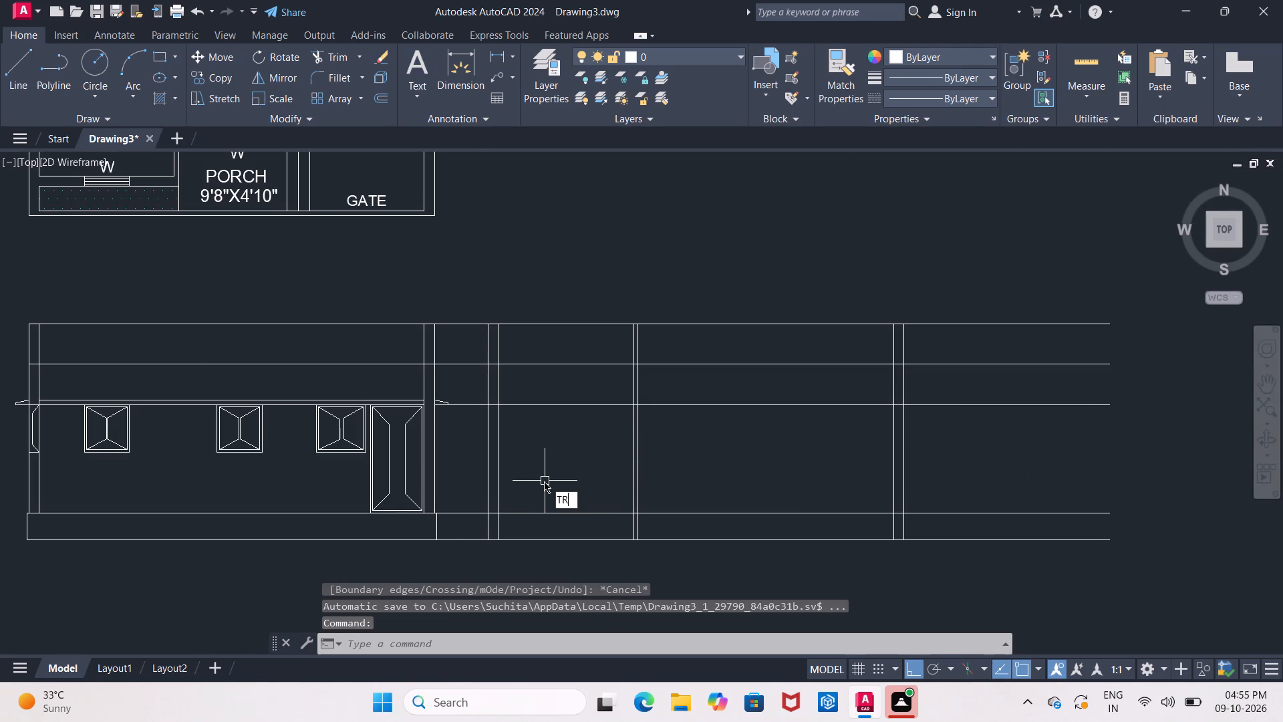
key(Return)
drag(464, 304, 464, 364)
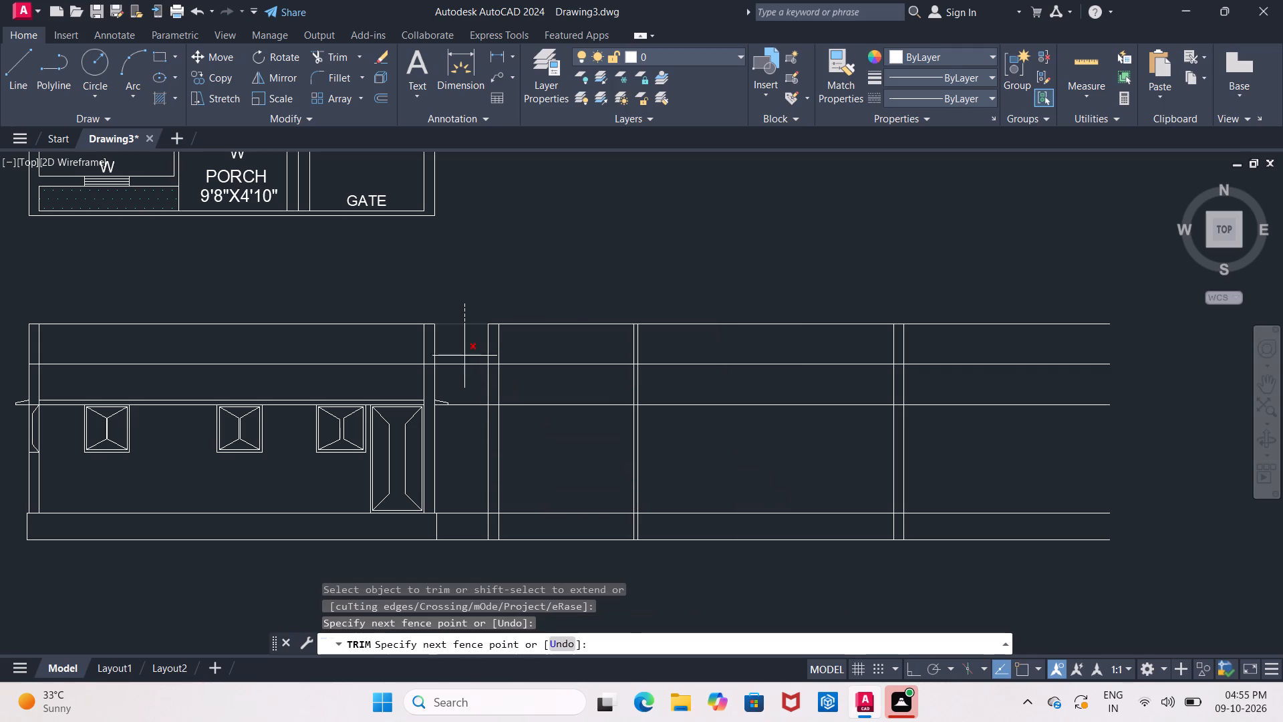
drag(464, 364, 461, 556)
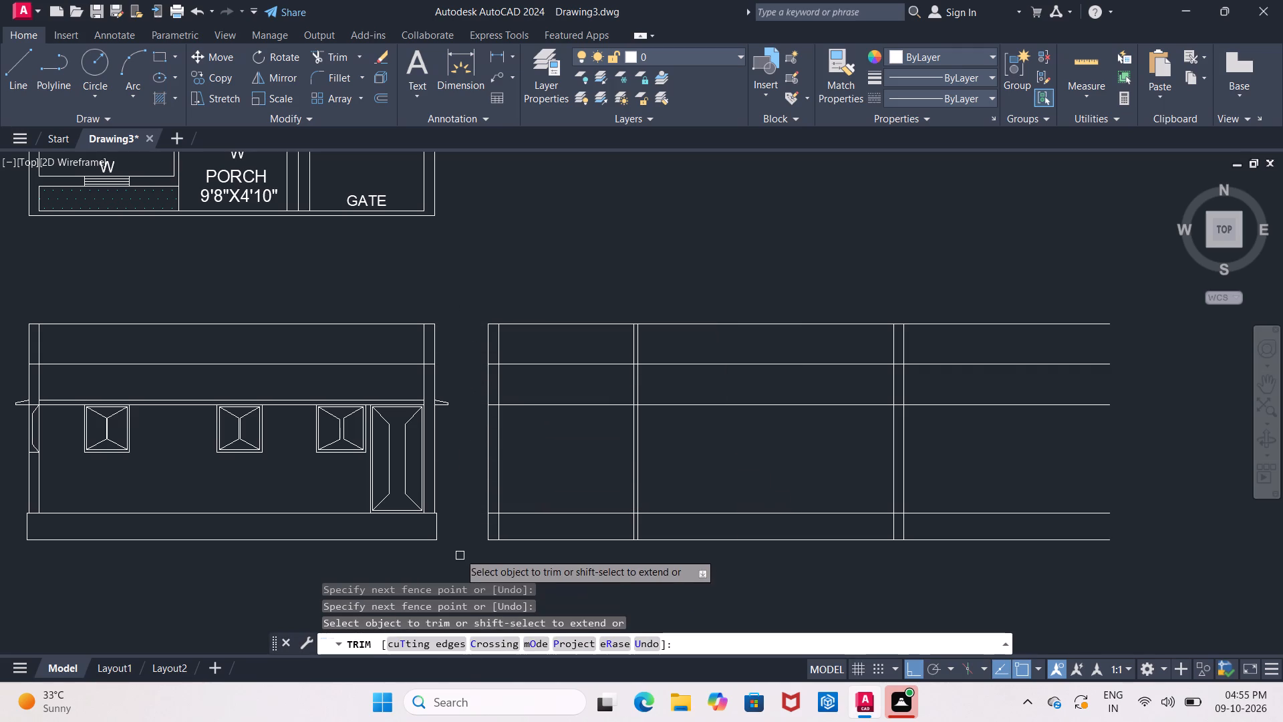
scroll(458, 537, up, 1)
middle_drag(458, 537, 384, 551)
scroll(384, 548, down, 1)
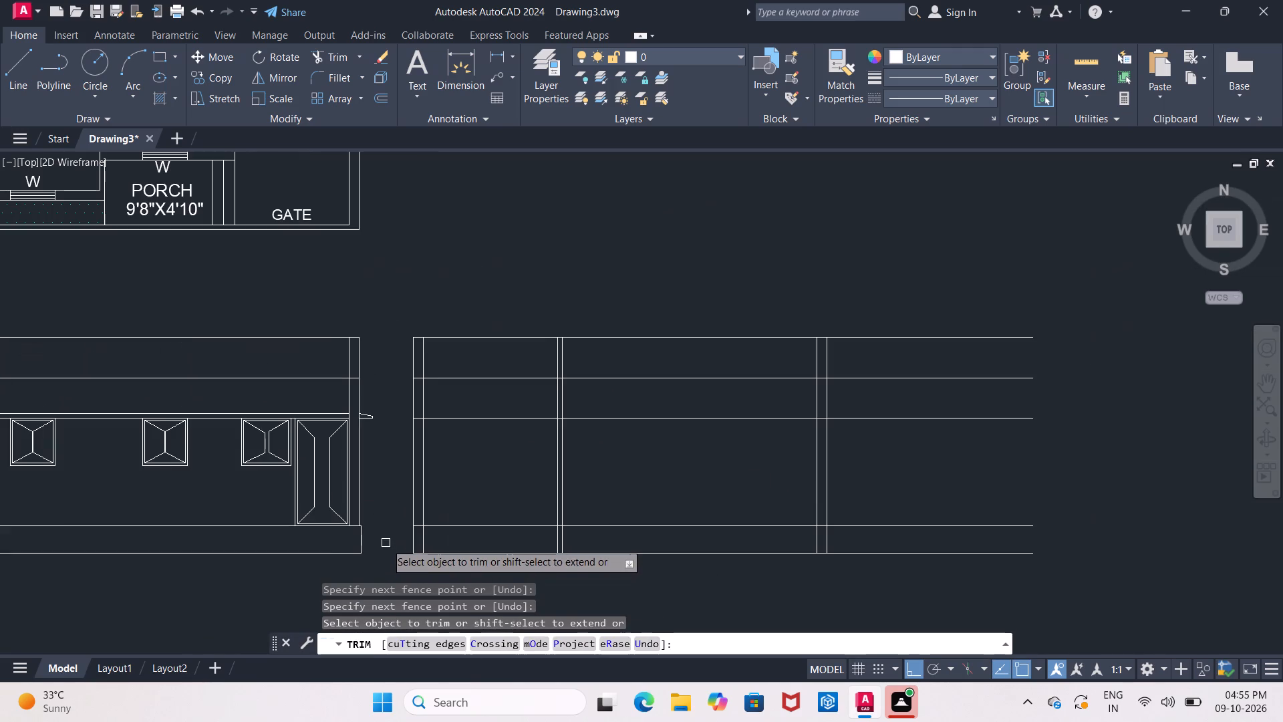
middle_drag(378, 515, 314, 524)
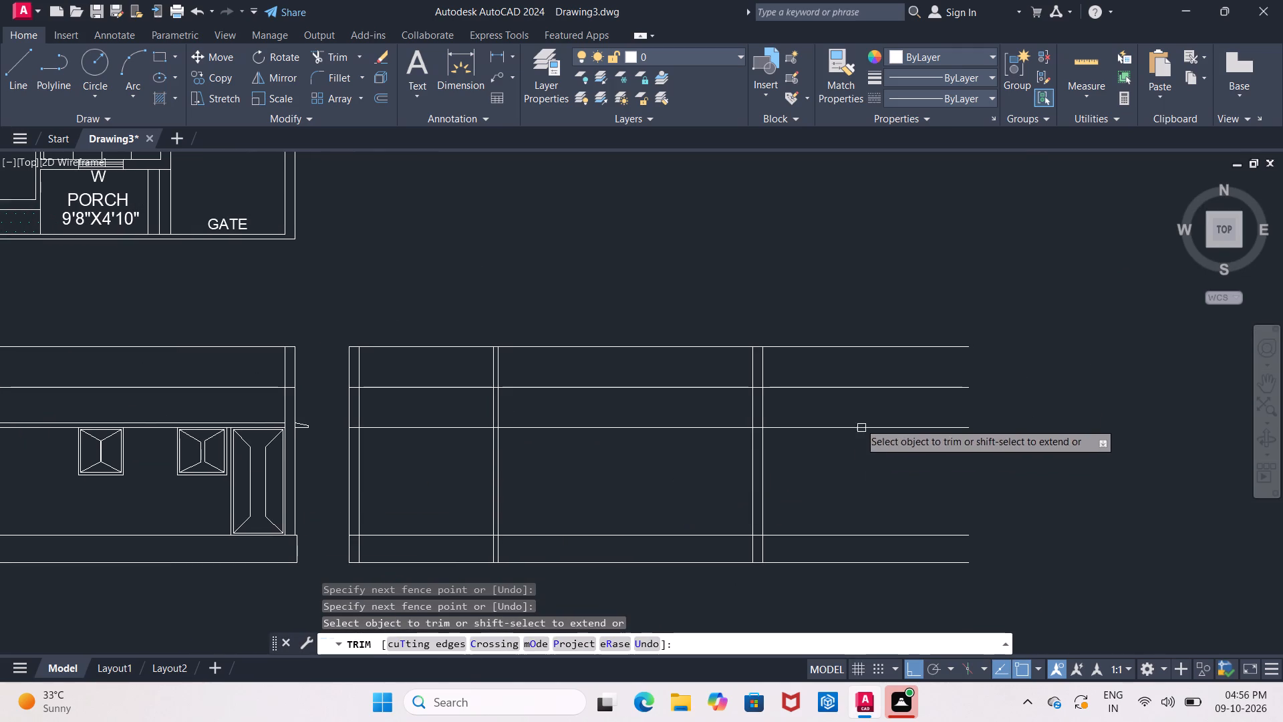
drag(808, 289, 843, 581)
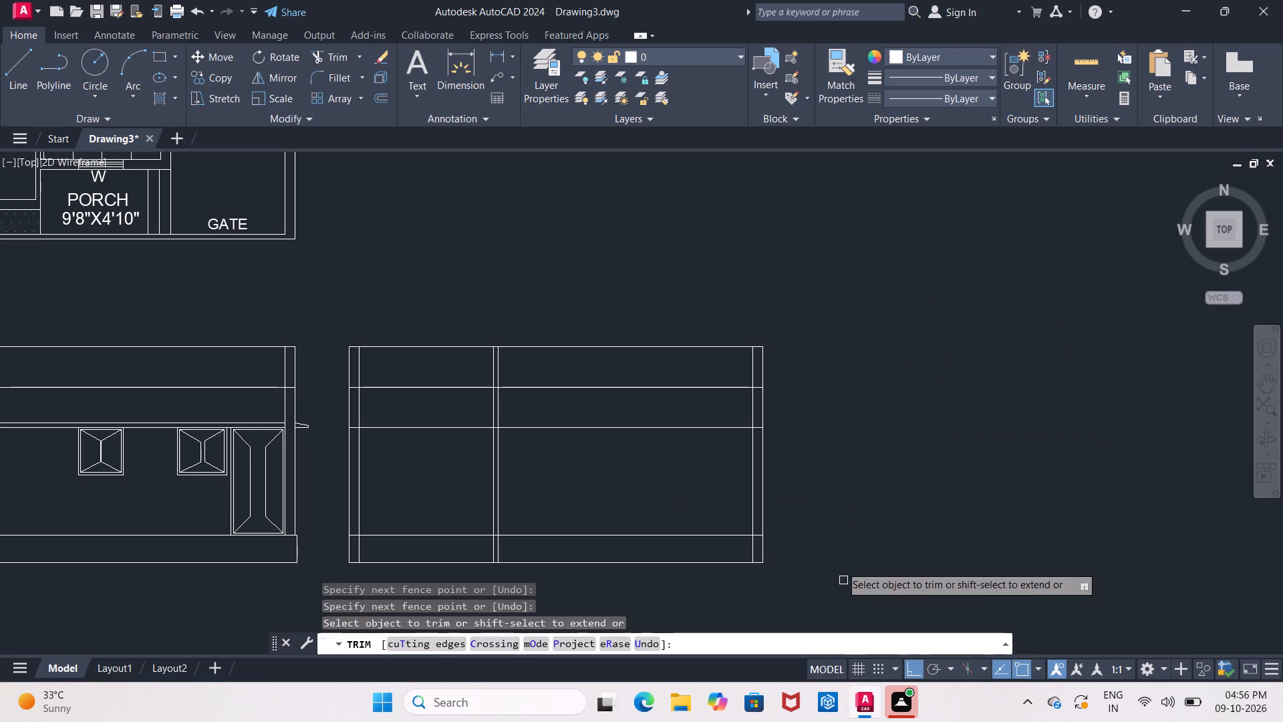
Offset the inner vertical line of the far 9" end wall 8'11" inward, toward the 4" partition.
scroll(829, 542, up, 1)
middle_drag(829, 542, 875, 412)
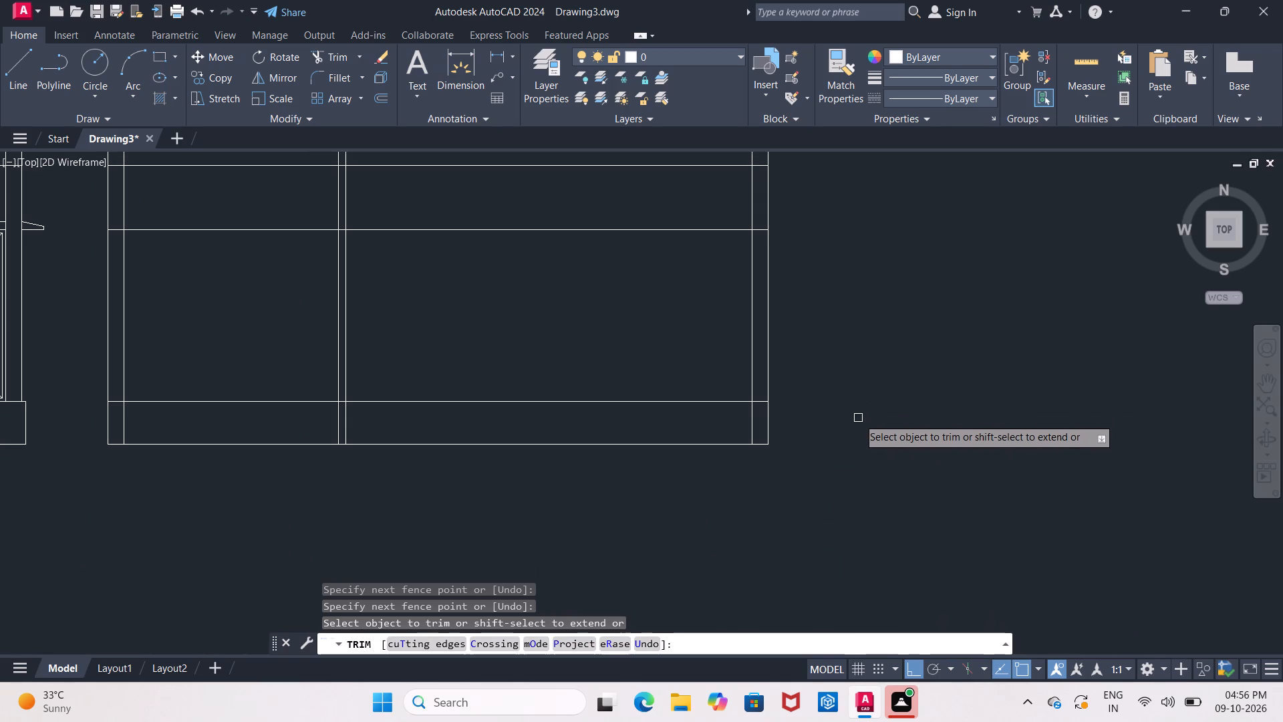
scroll(858, 421, down, 3)
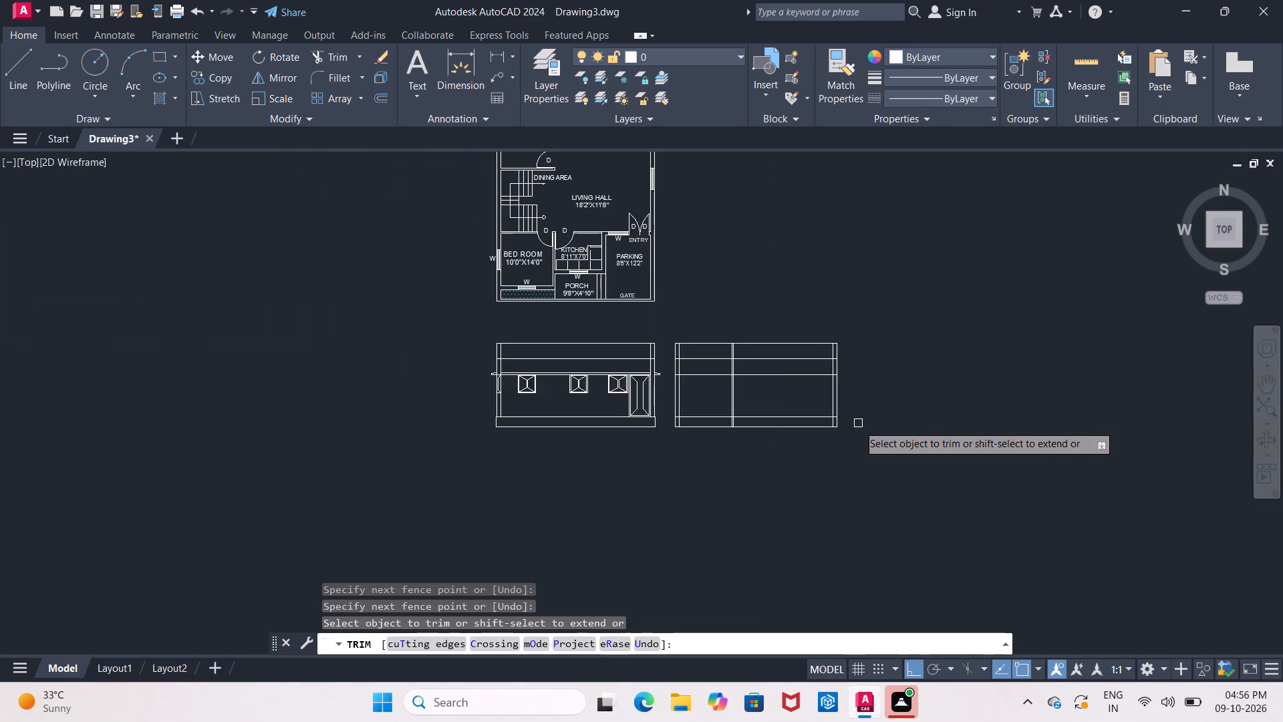
scroll(858, 425, down, 1)
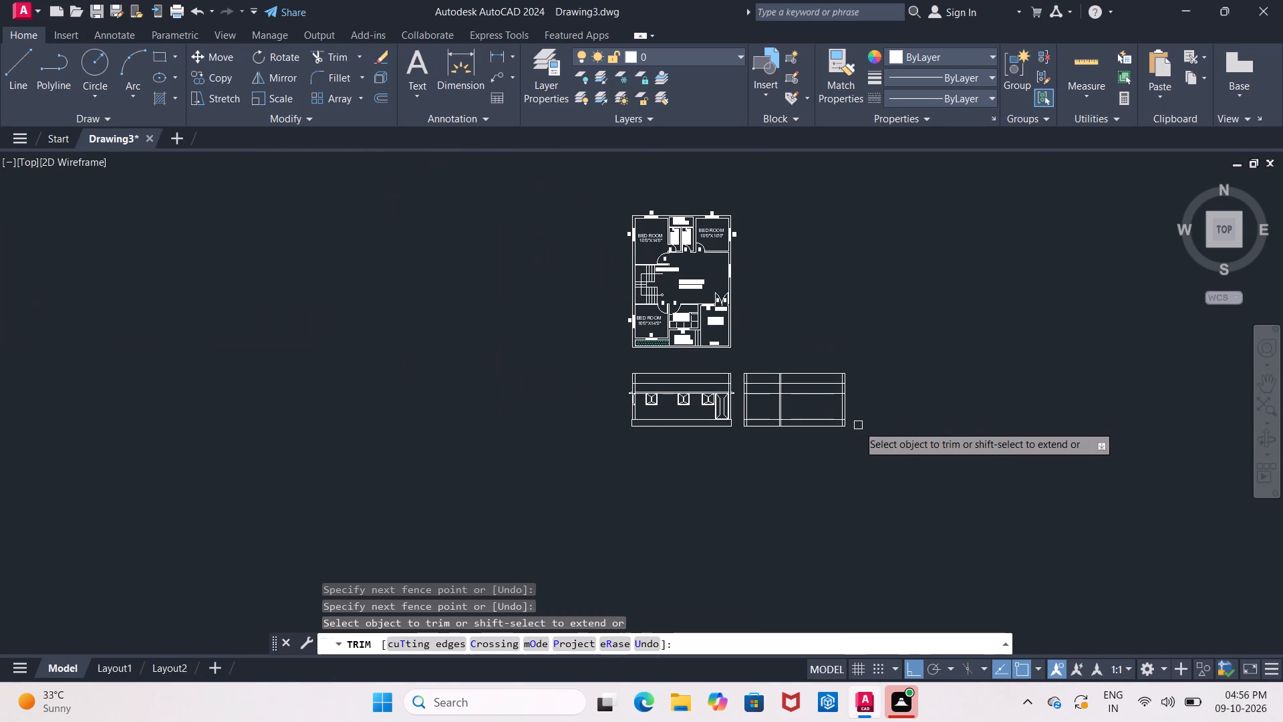
scroll(858, 425, up, 3)
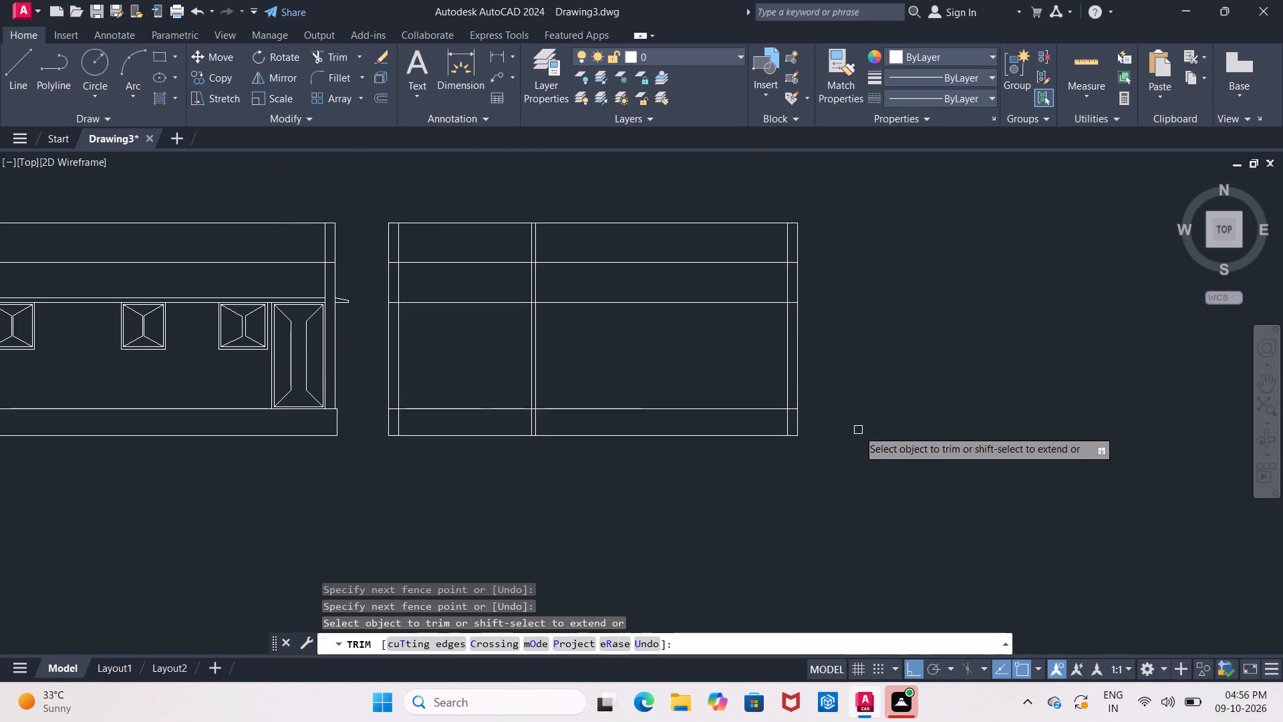
scroll(859, 447, down, 2)
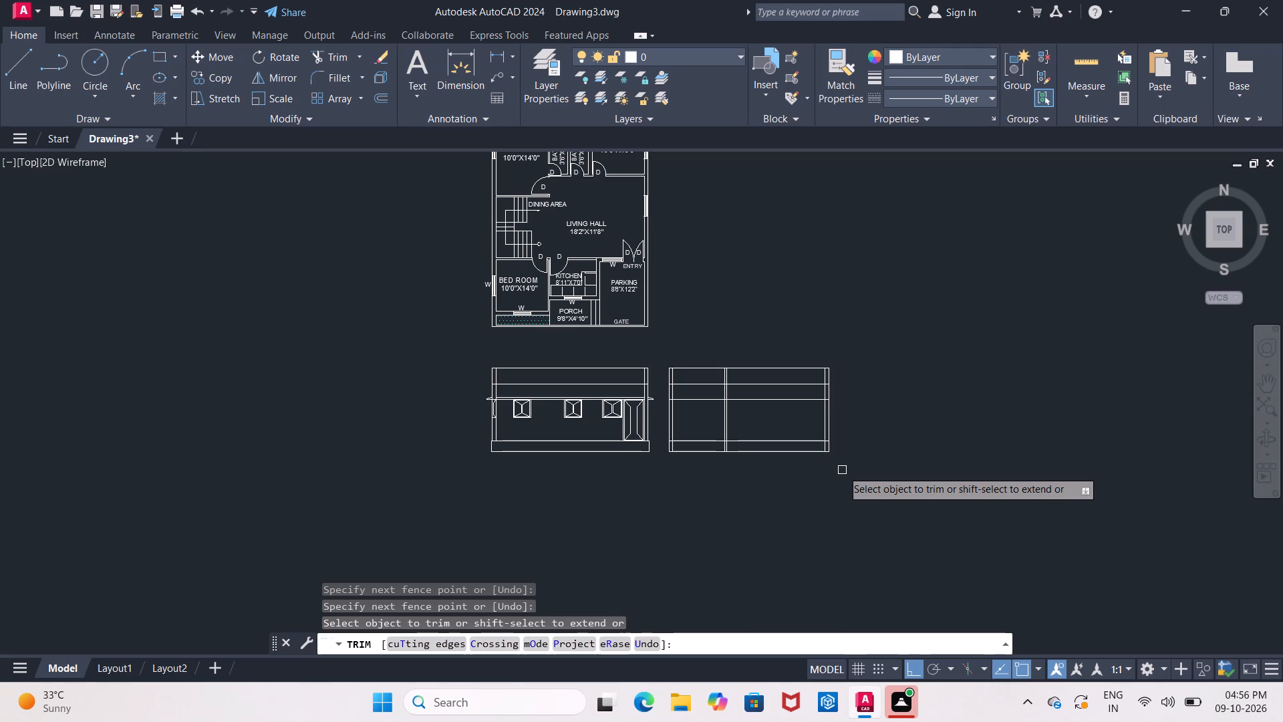
key(o)
key(Escape)
key(o)
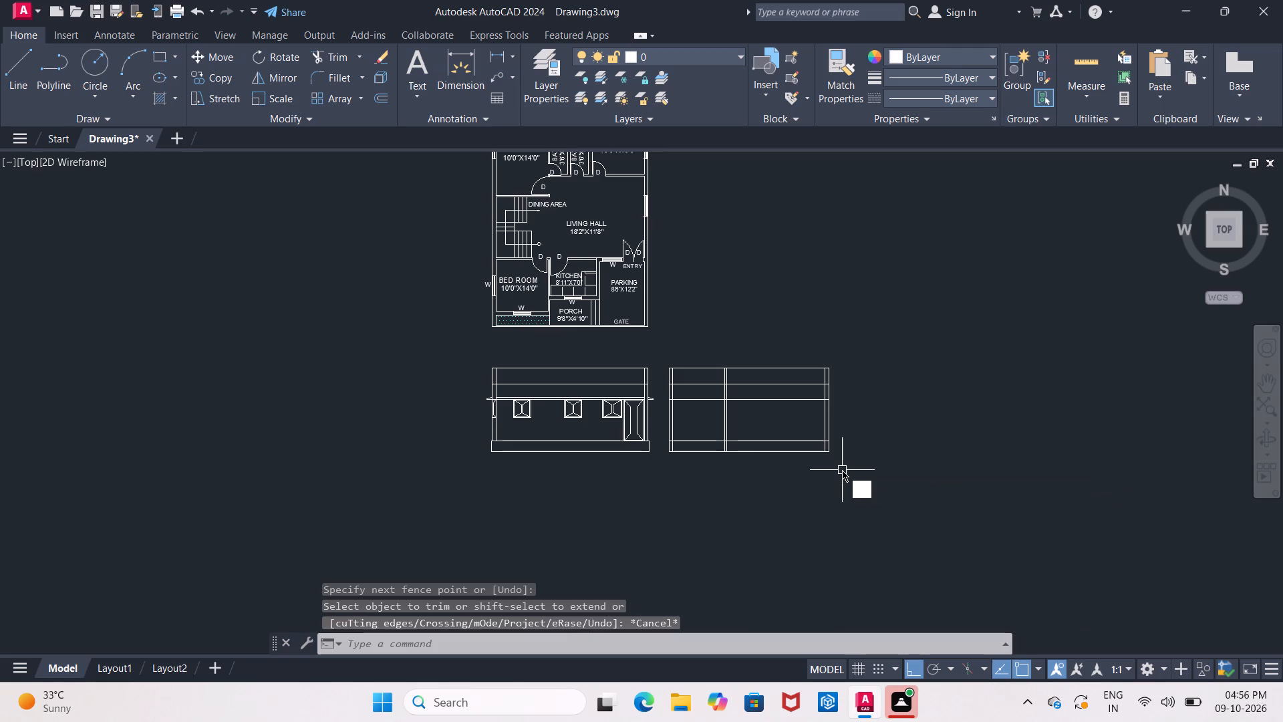
key(Return)
text(8'11")
key(Return)
scroll(847, 466, up, 2)
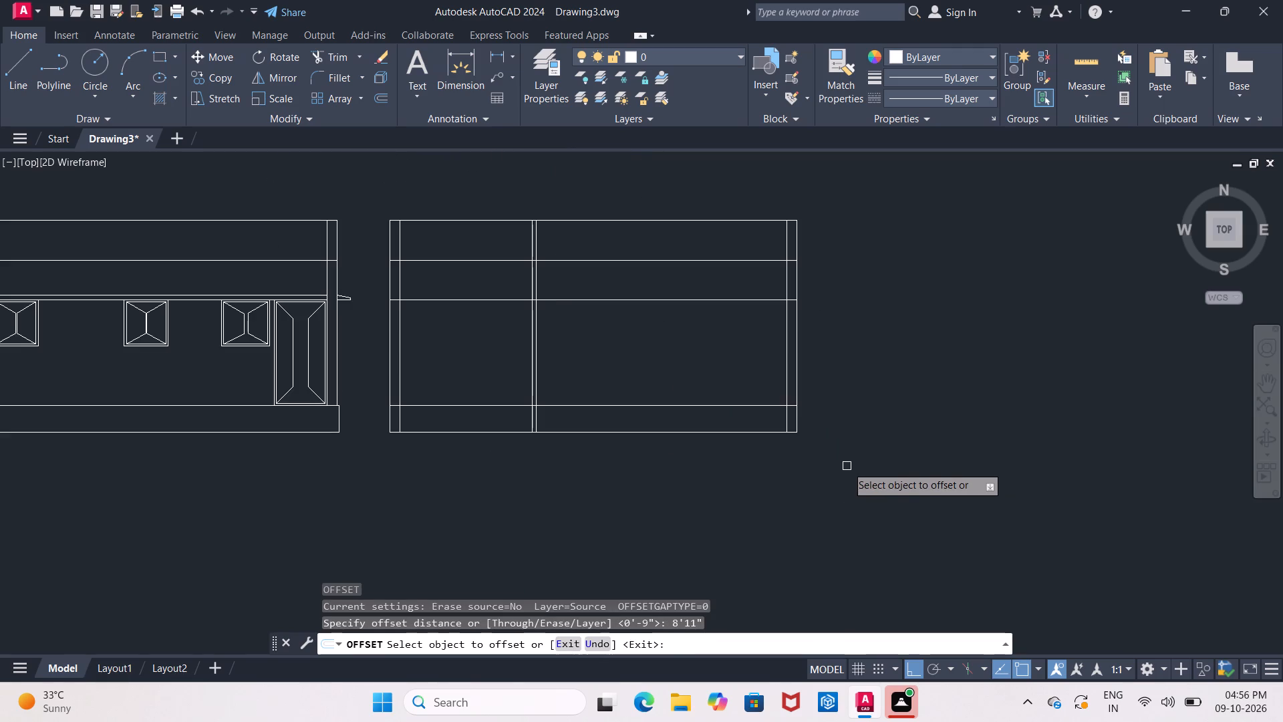
click(785, 372)
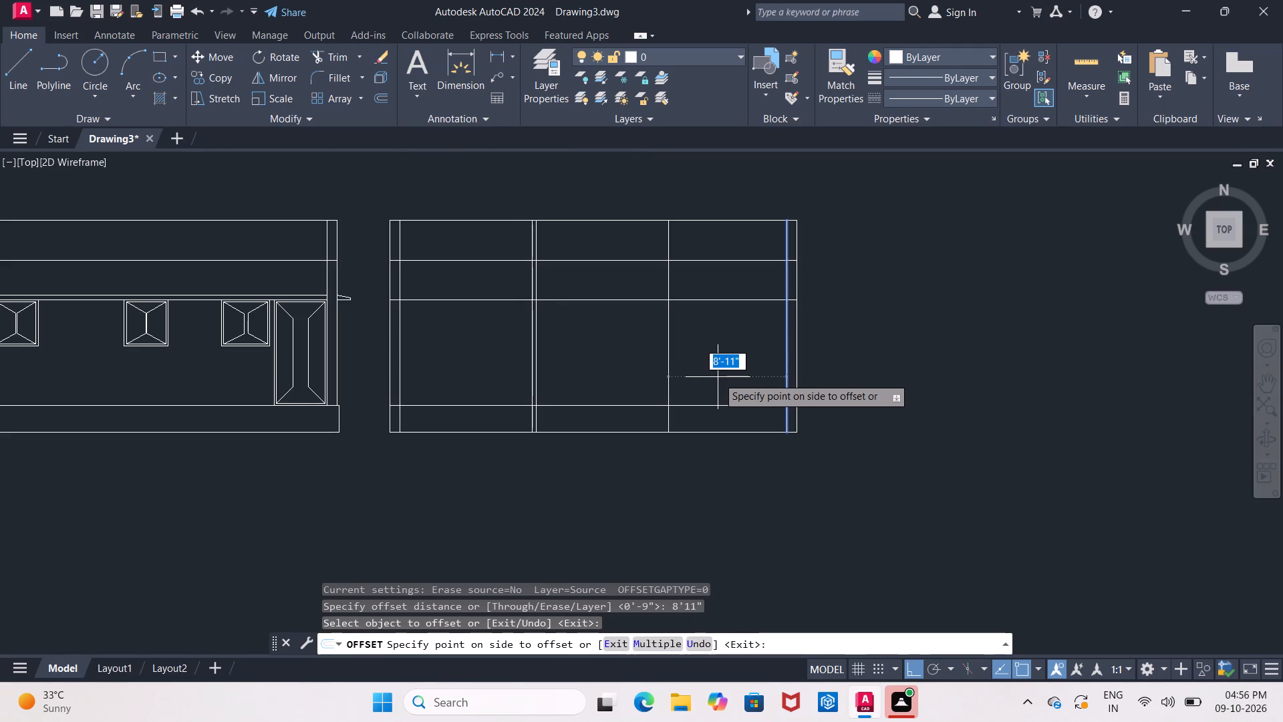
click(718, 377)
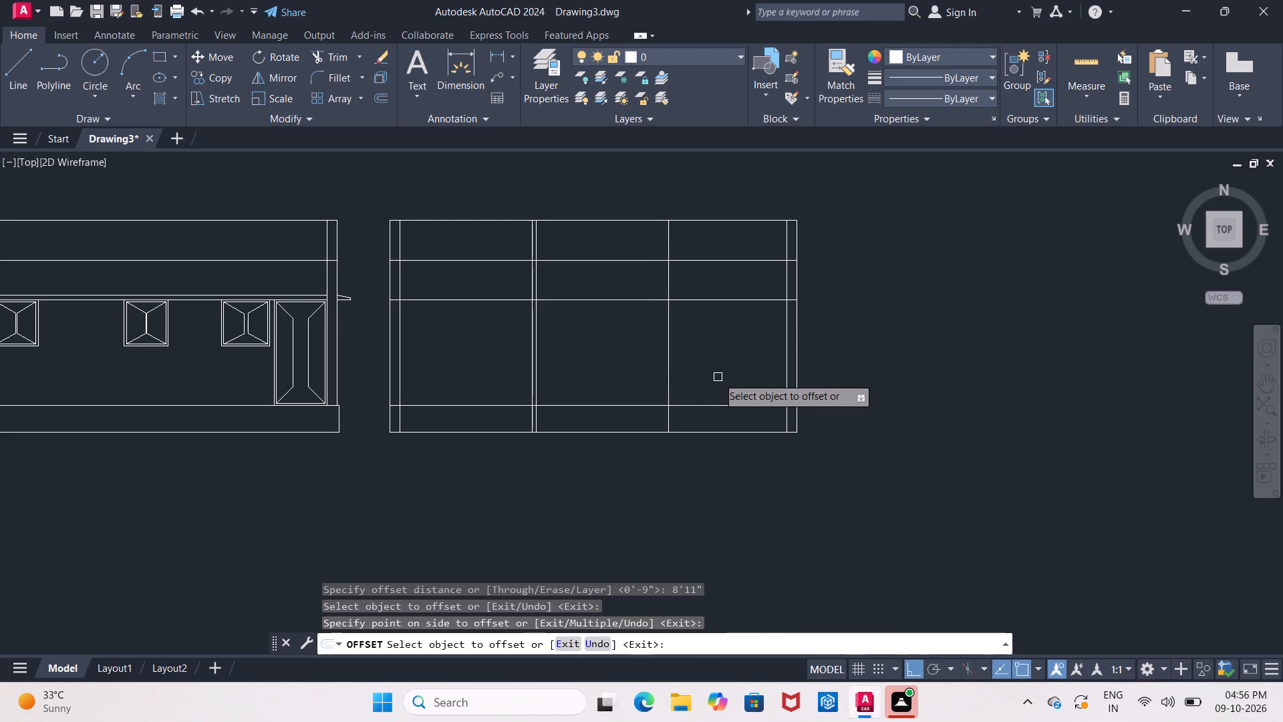
scroll(718, 377, down, 2)
scroll(718, 377, up, 2)
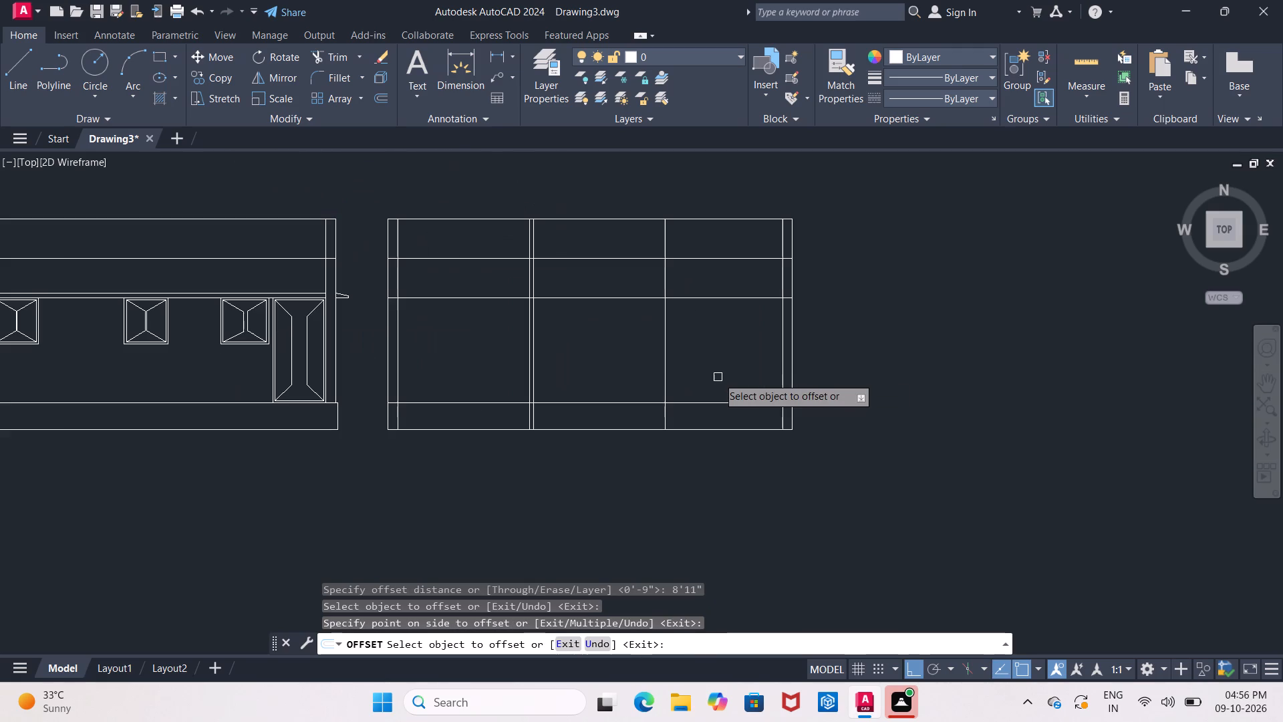
key(Return)
Offset the new vertical line 9" toward the 4" partition to form the intermediate wall's thickness.
key(Return)
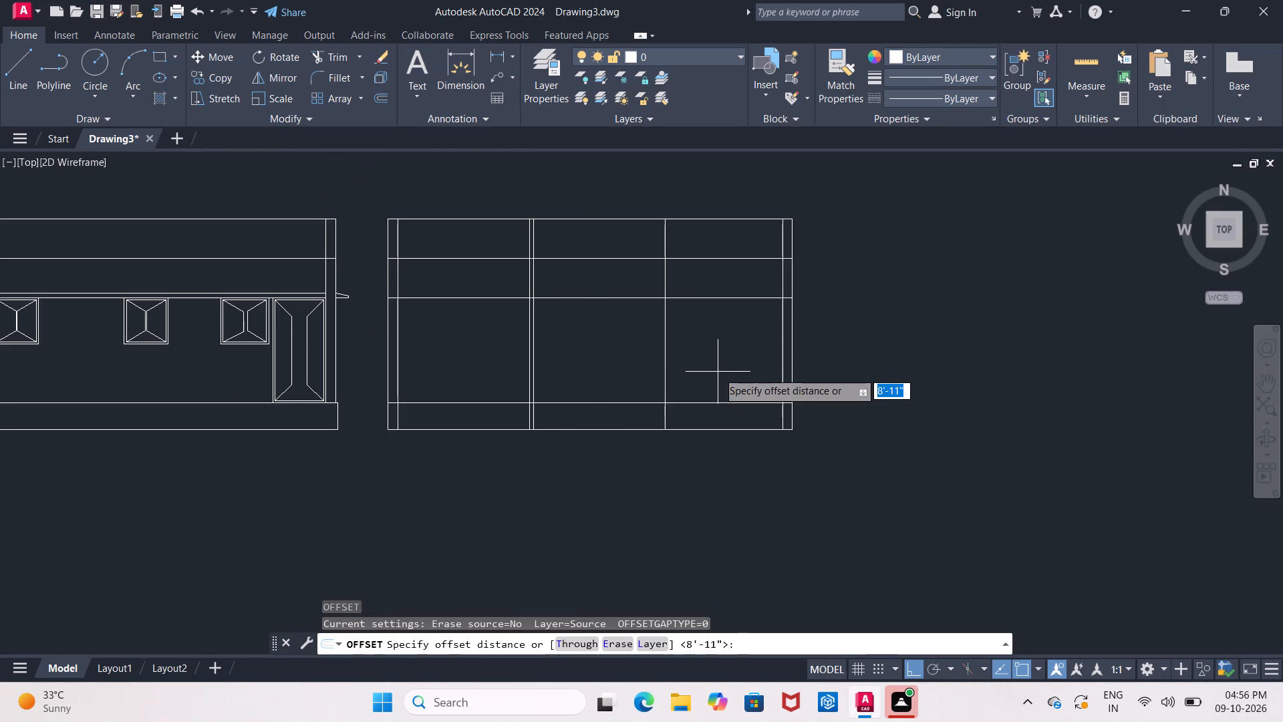
key(9)
key(shift+quotedbl)
key(Return)
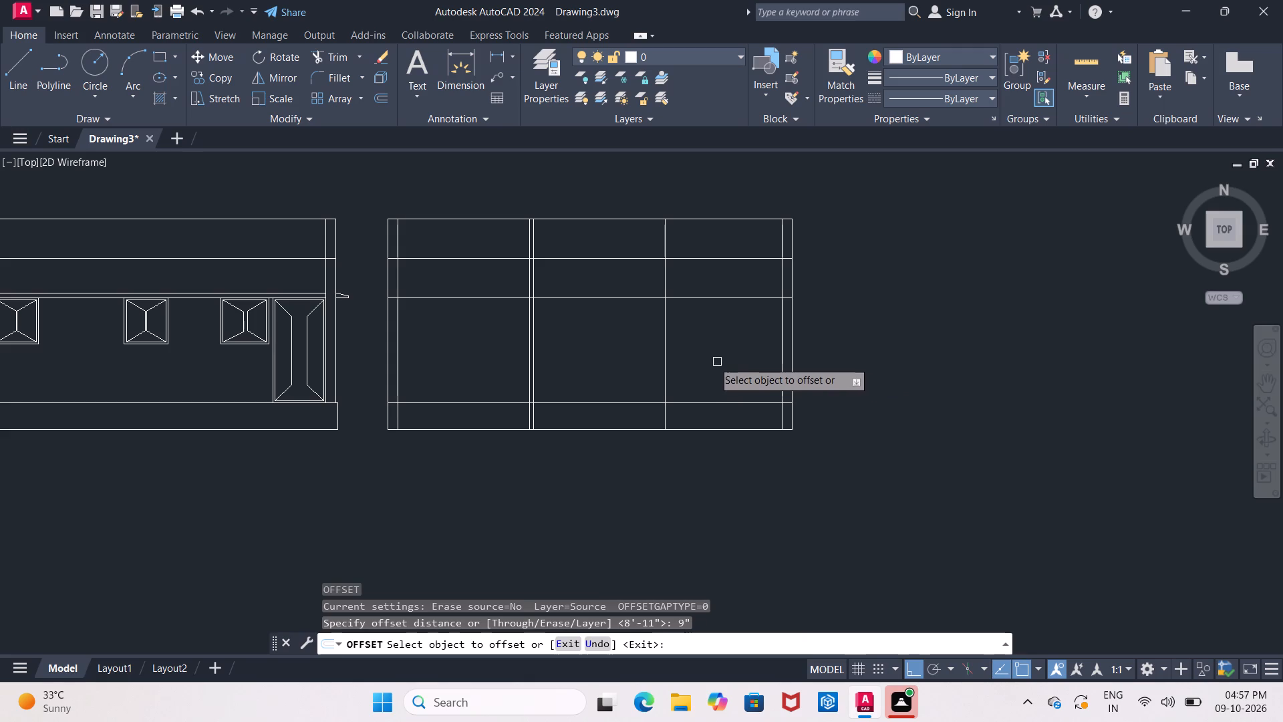
click(666, 369)
click(647, 369)
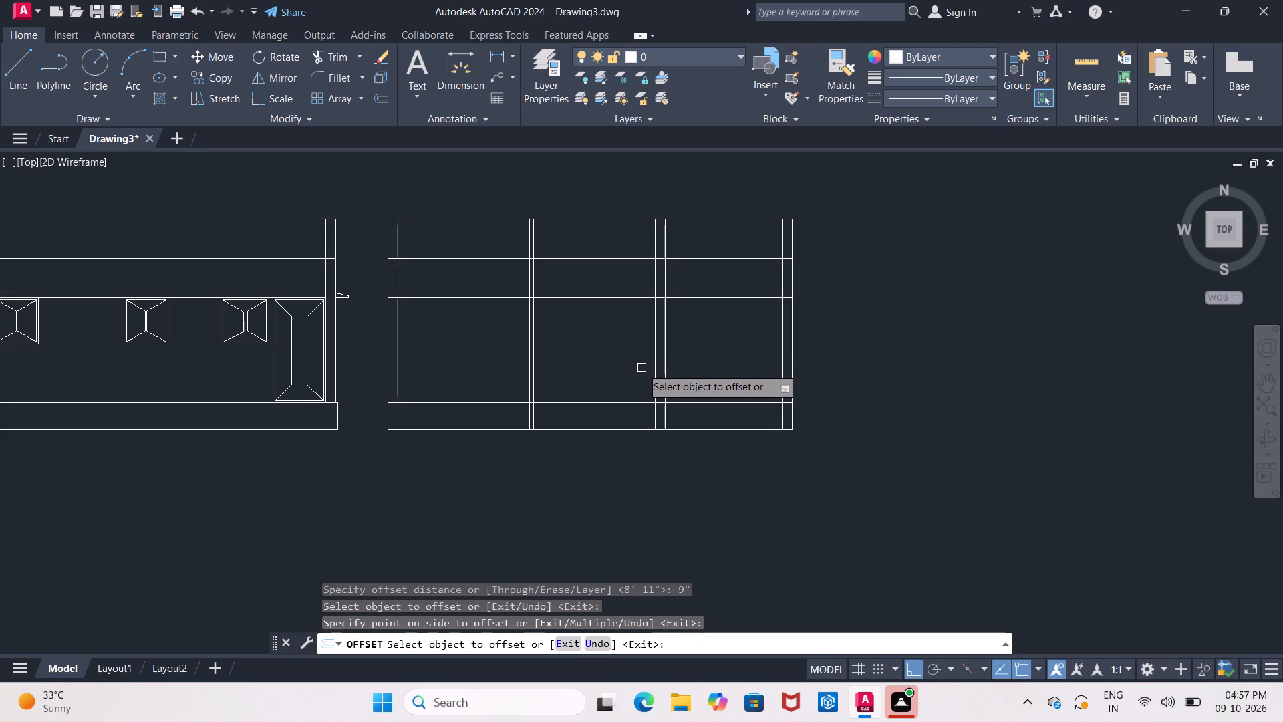
middle_drag(625, 360, 668, 360)
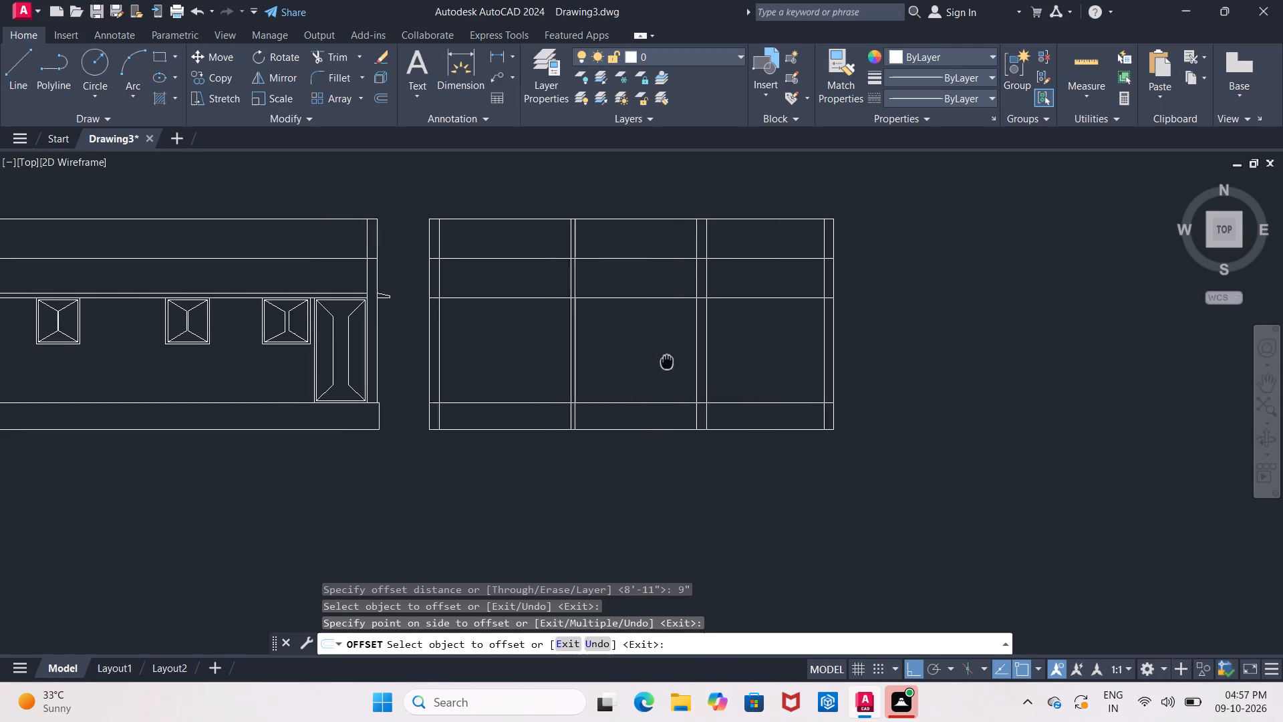
middle_drag(668, 360, 690, 356)
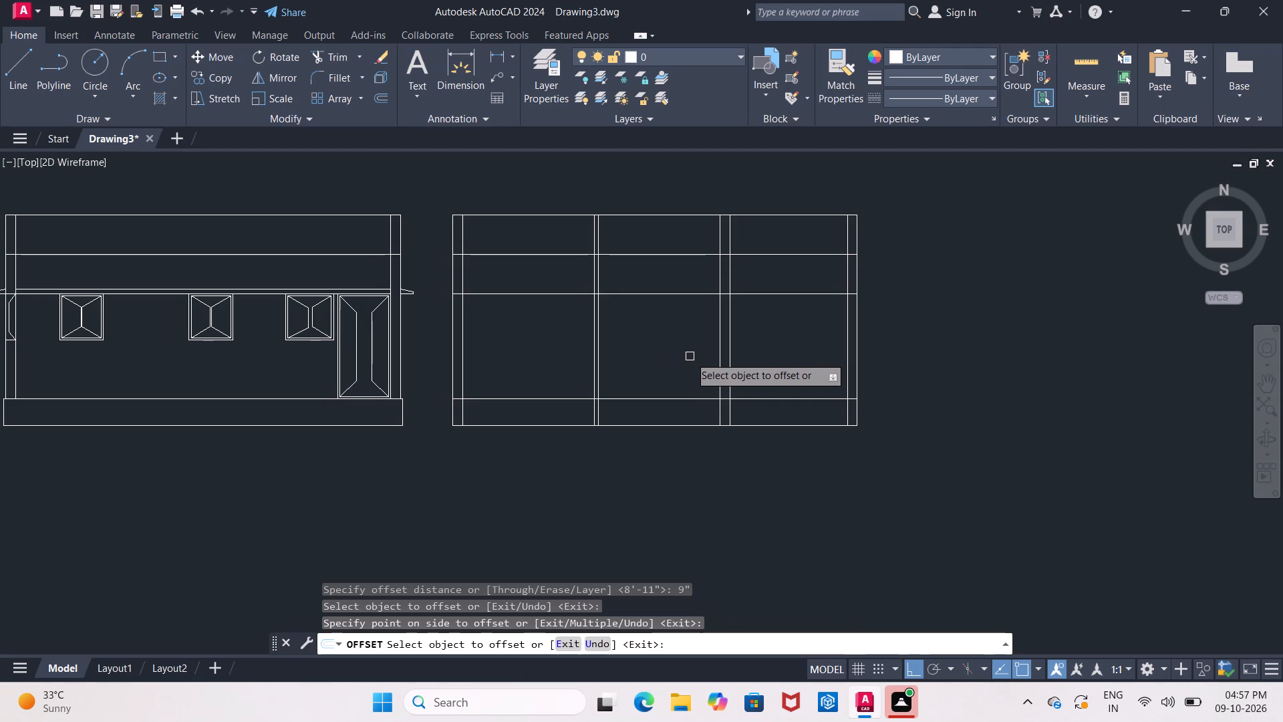
scroll(690, 356, down, 2)
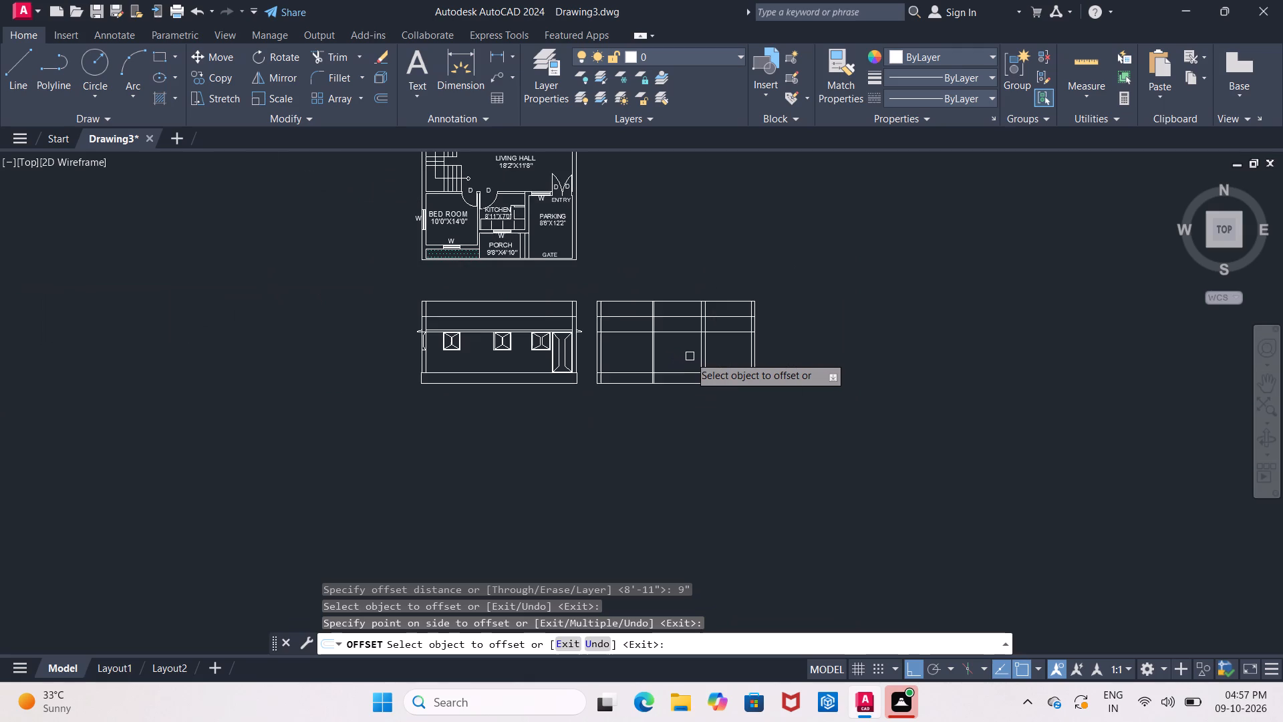
middle_drag(690, 356, 690, 447)
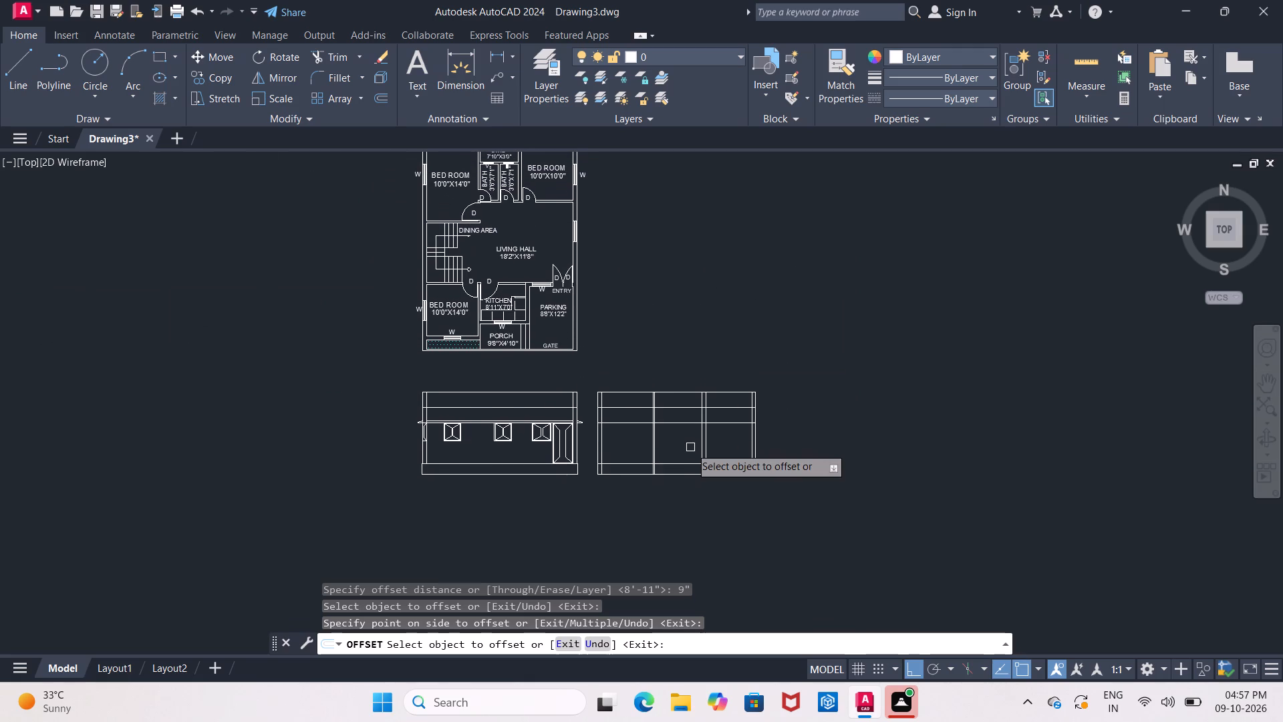
scroll(690, 447, up, 3)
middle_drag(690, 447, 667, 406)
key(Escape)
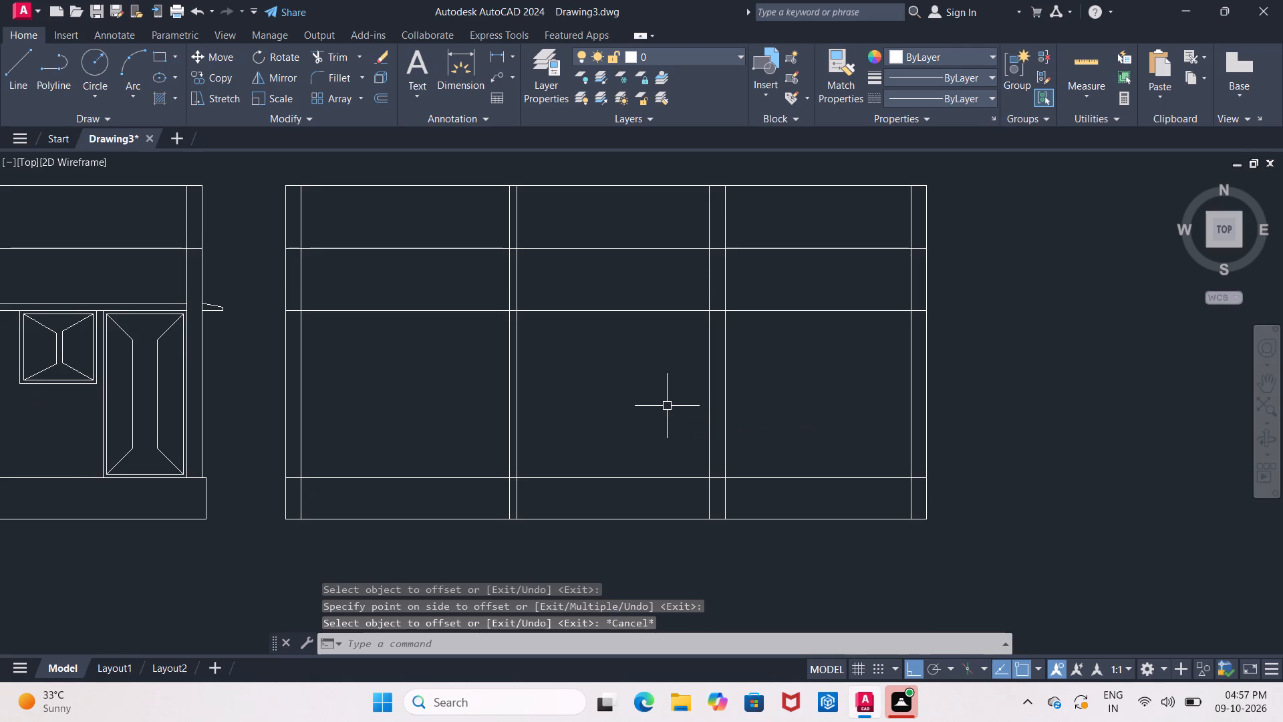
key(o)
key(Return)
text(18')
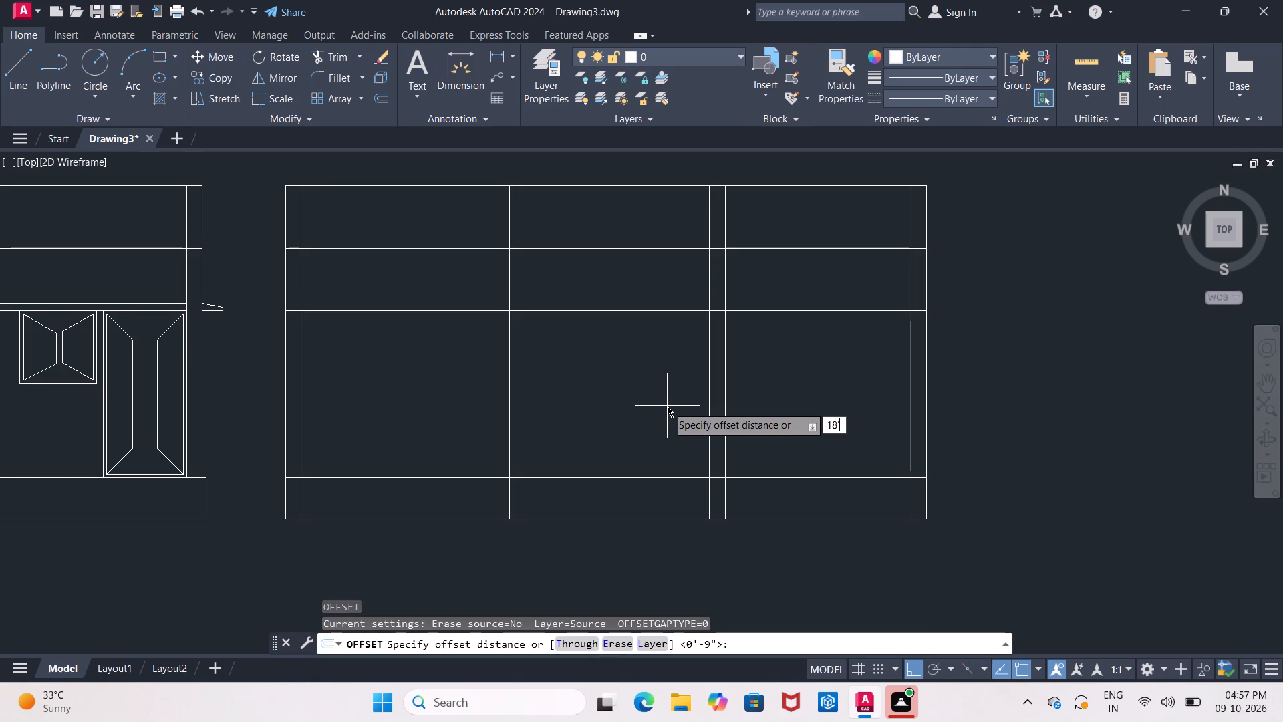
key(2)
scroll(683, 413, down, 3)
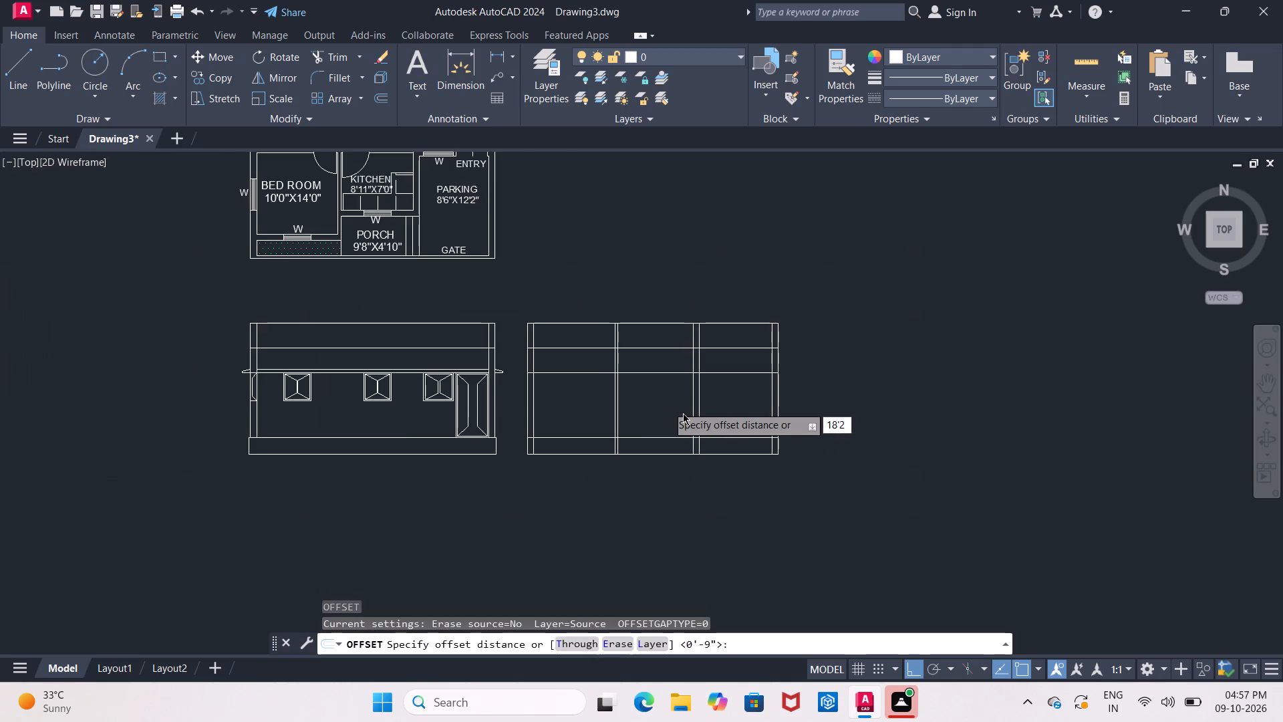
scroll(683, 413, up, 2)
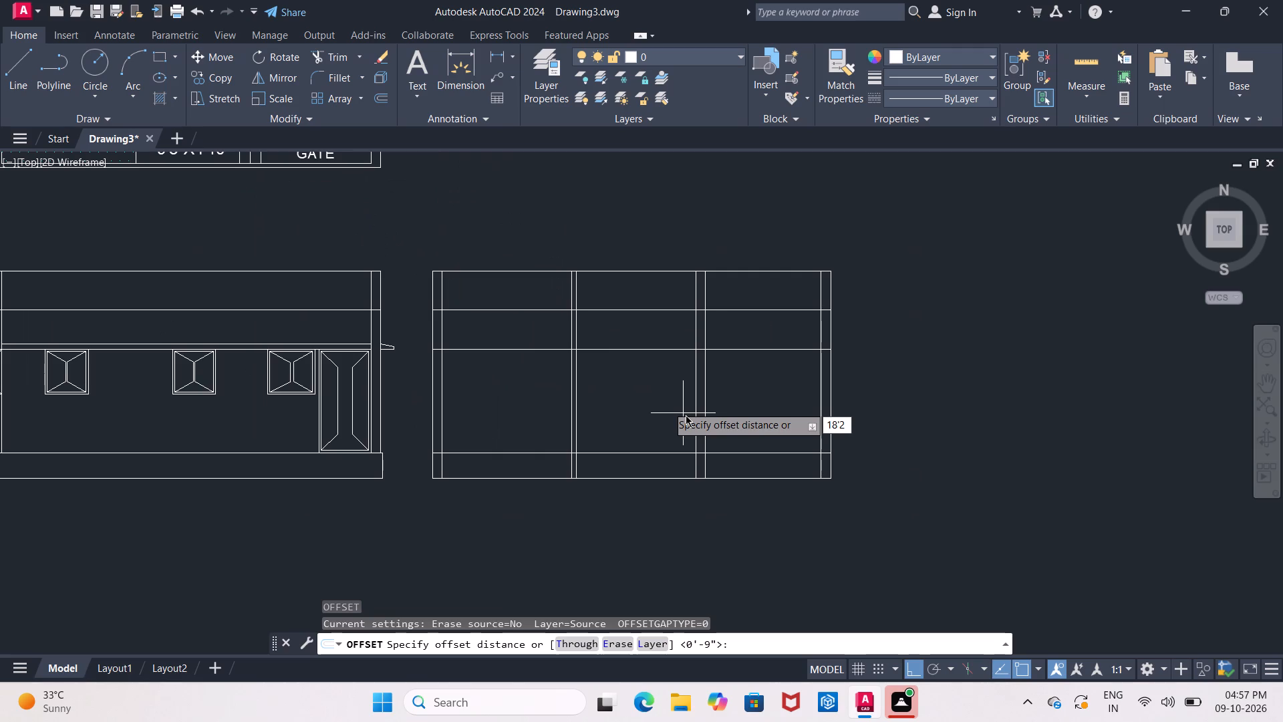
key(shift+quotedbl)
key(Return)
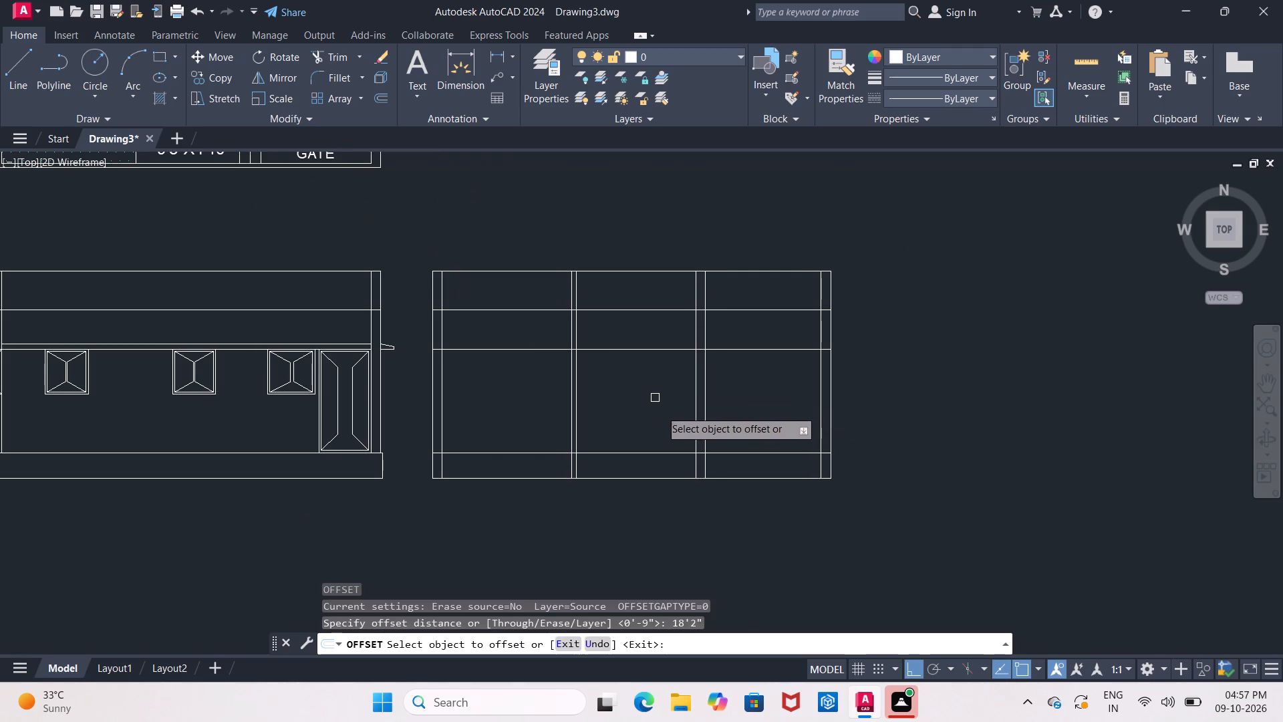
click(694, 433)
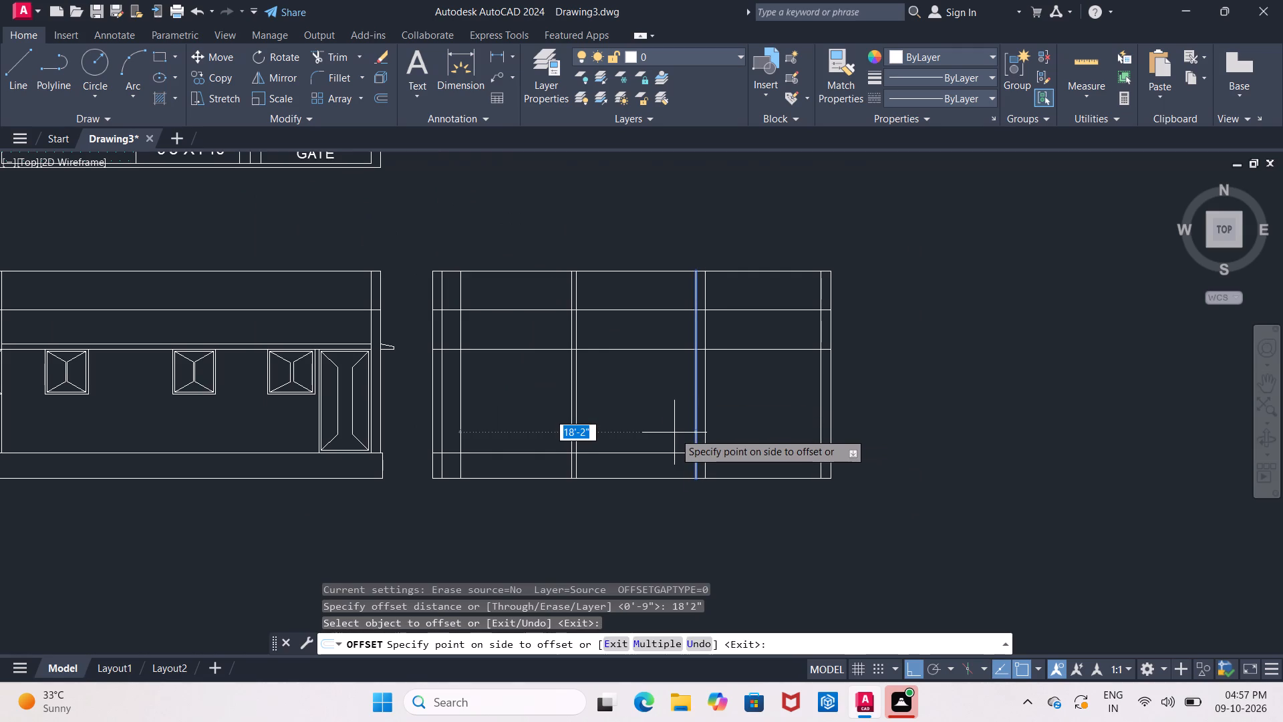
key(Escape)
Examine the floor plan's room layout and dimensions against the wall lines of the new view beside the front elevation.
scroll(674, 433, down, 1)
middle_drag(674, 433, 736, 416)
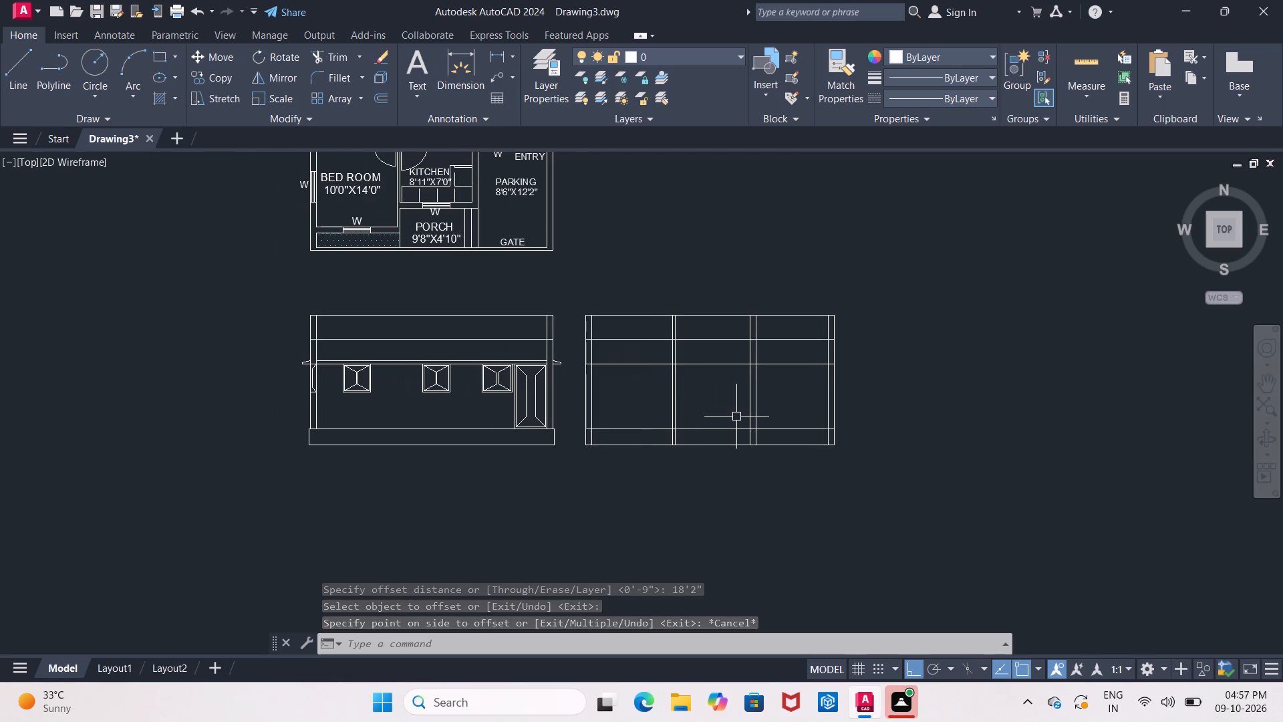
scroll(736, 416, down, 2)
scroll(707, 414, up, 2)
middle_drag(707, 414, 770, 480)
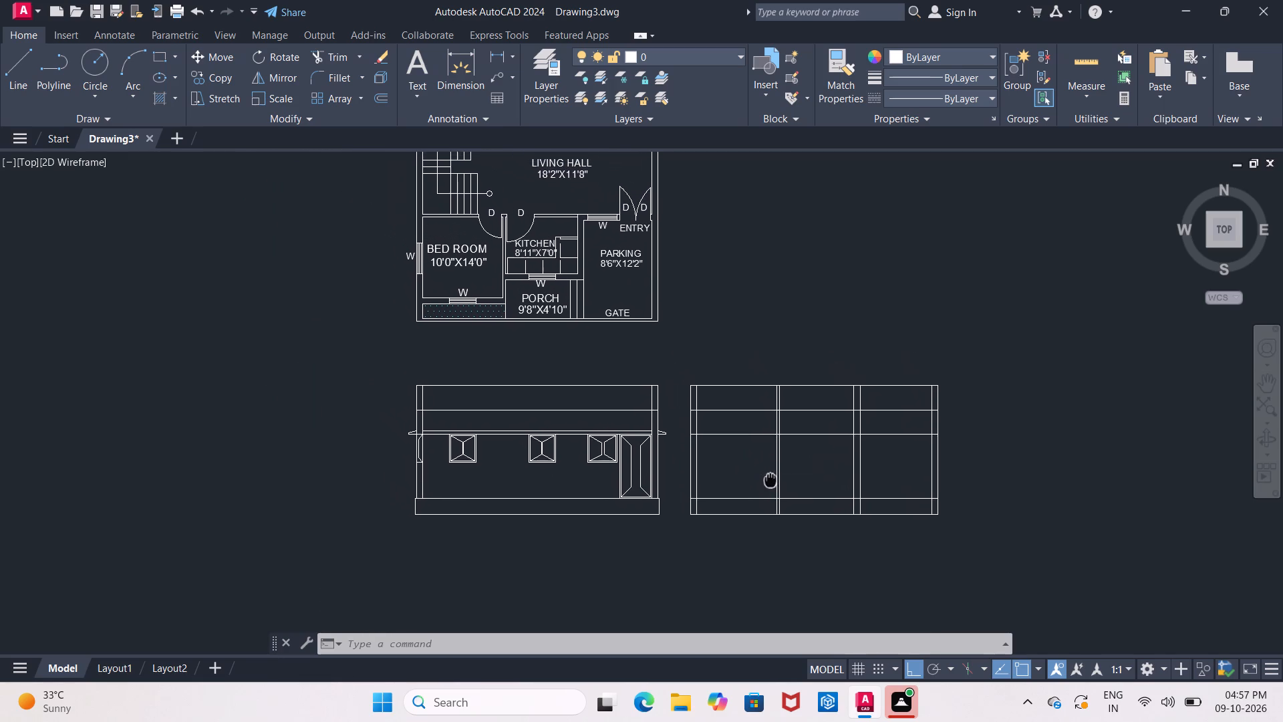
middle_drag(770, 480, 780, 489)
scroll(780, 488, up, 1)
middle_drag(780, 488, 719, 466)
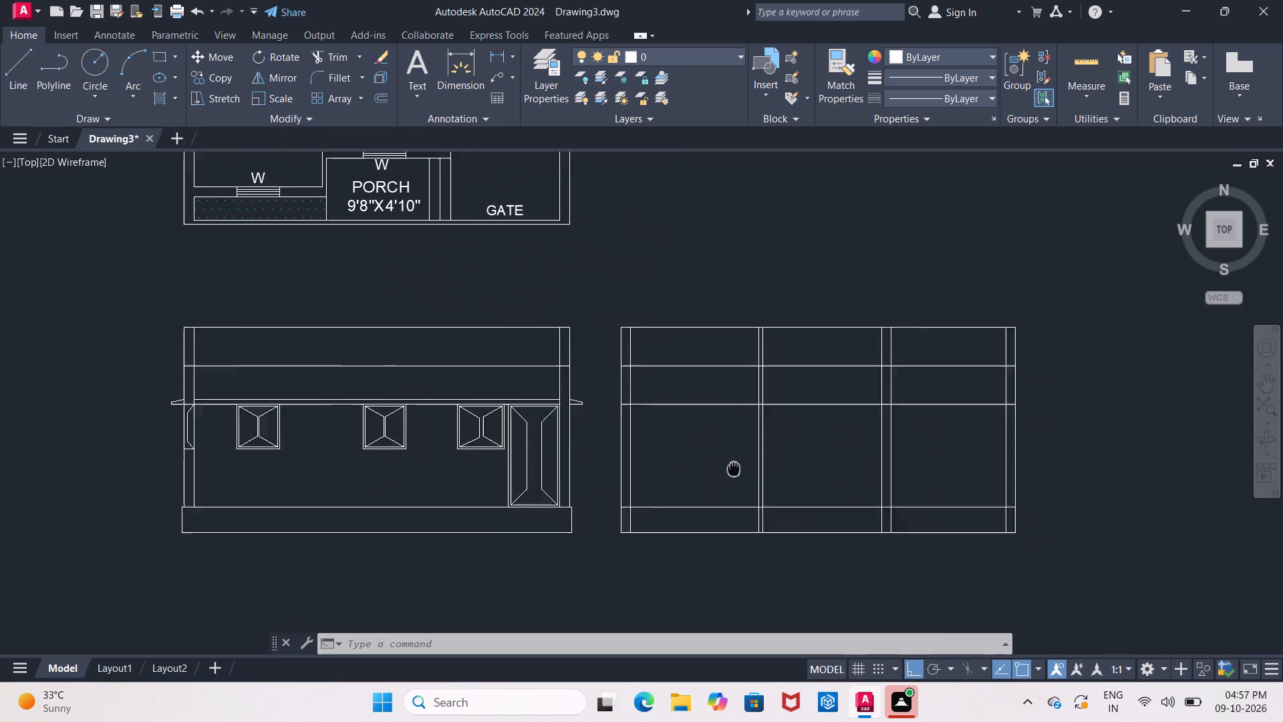
middle_drag(719, 466, 655, 469)
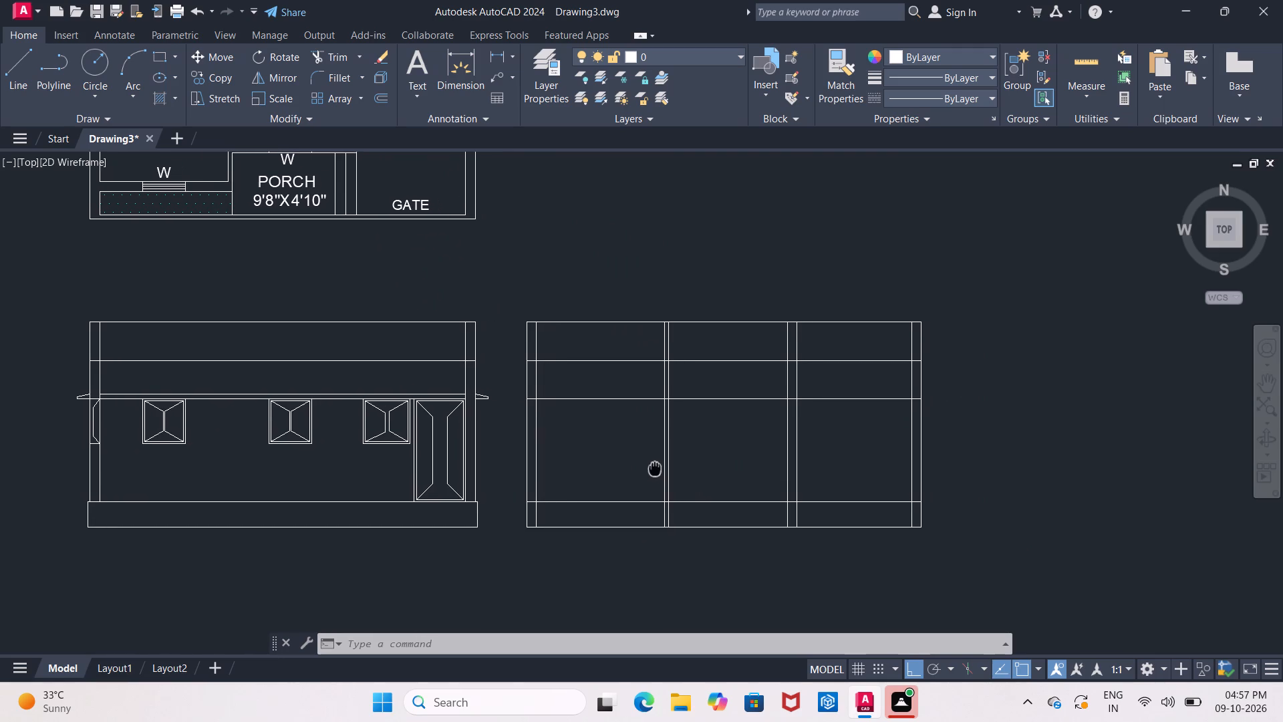
middle_drag(655, 469, 684, 491)
scroll(684, 491, down, 1)
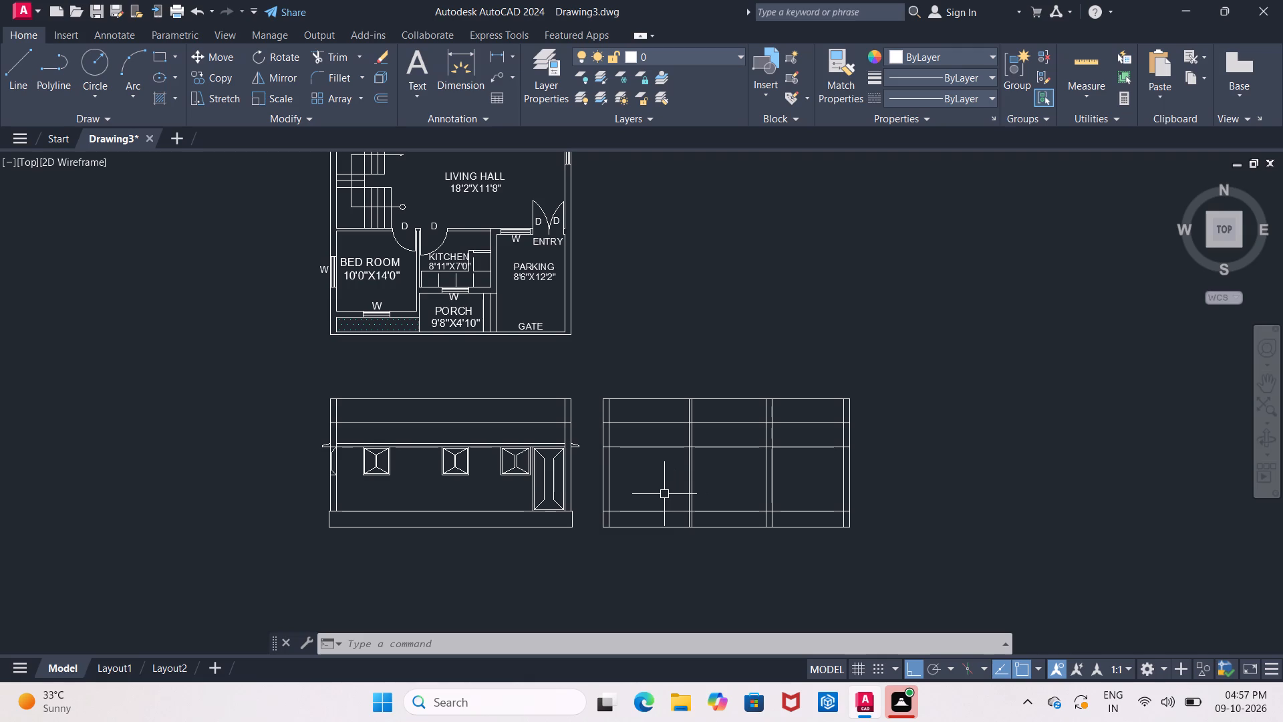
middle_drag(664, 494, 633, 476)
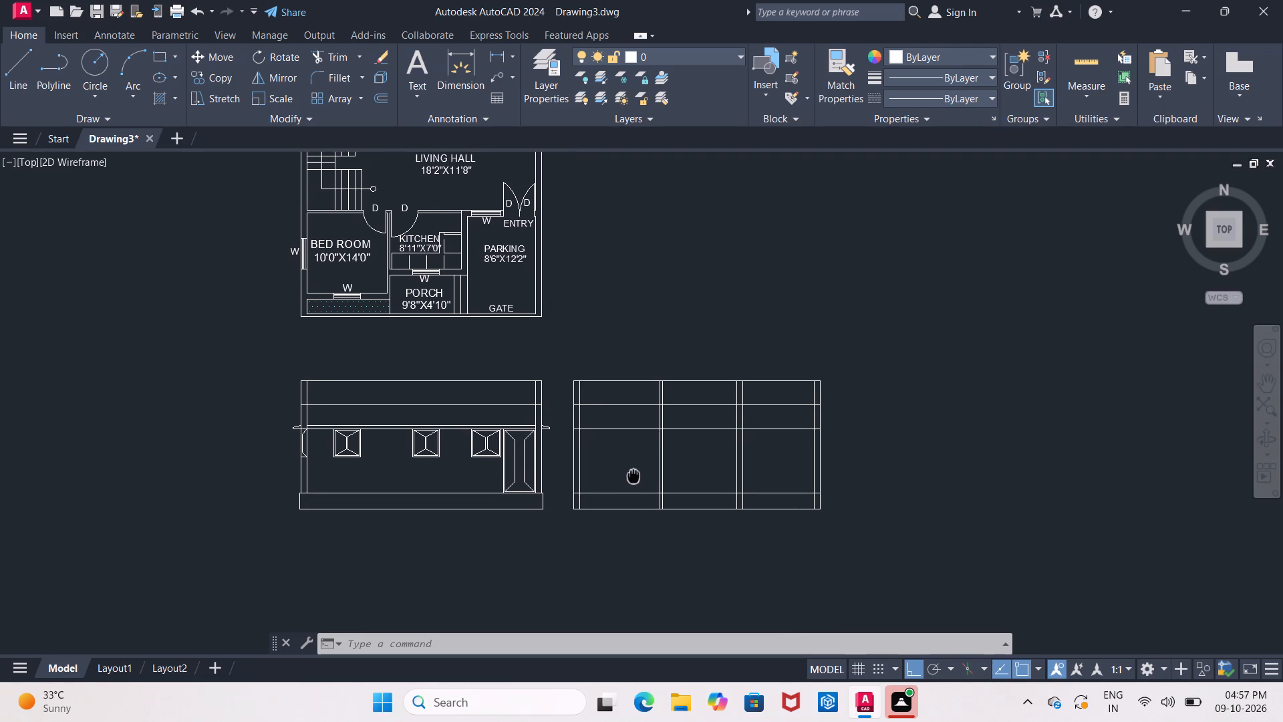
middle_drag(633, 476, 648, 513)
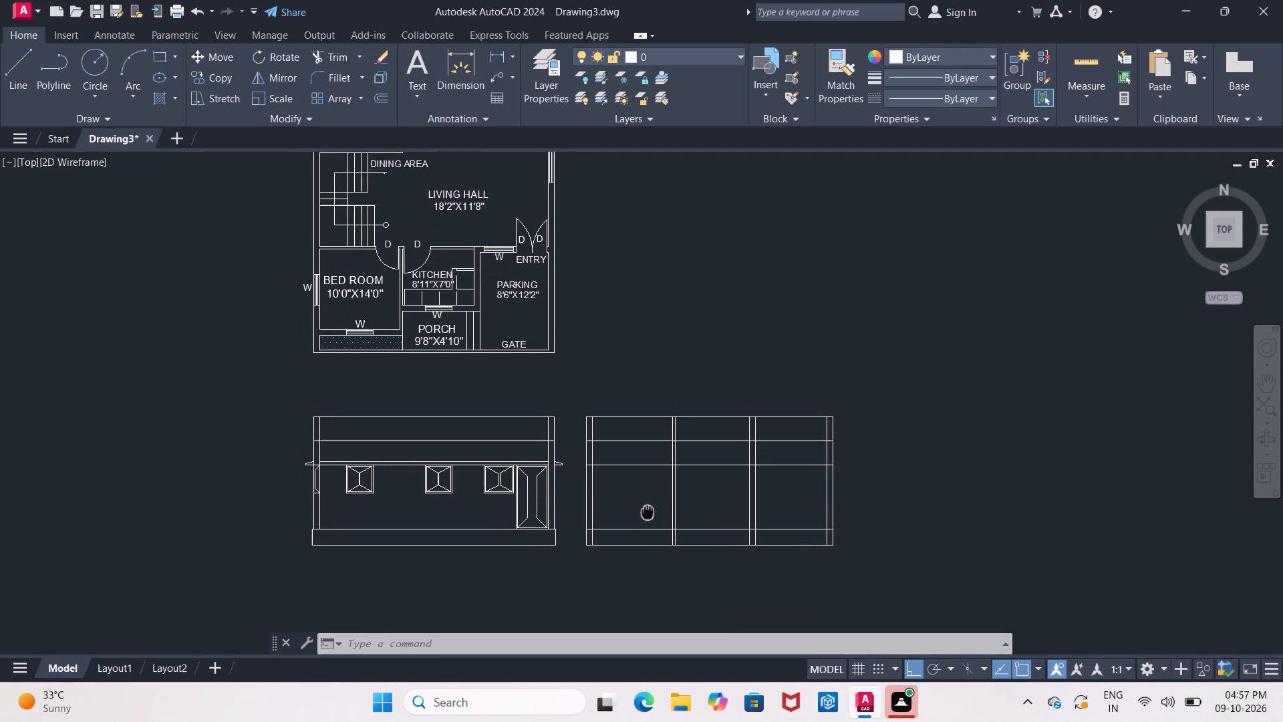
middle_drag(648, 513, 678, 529)
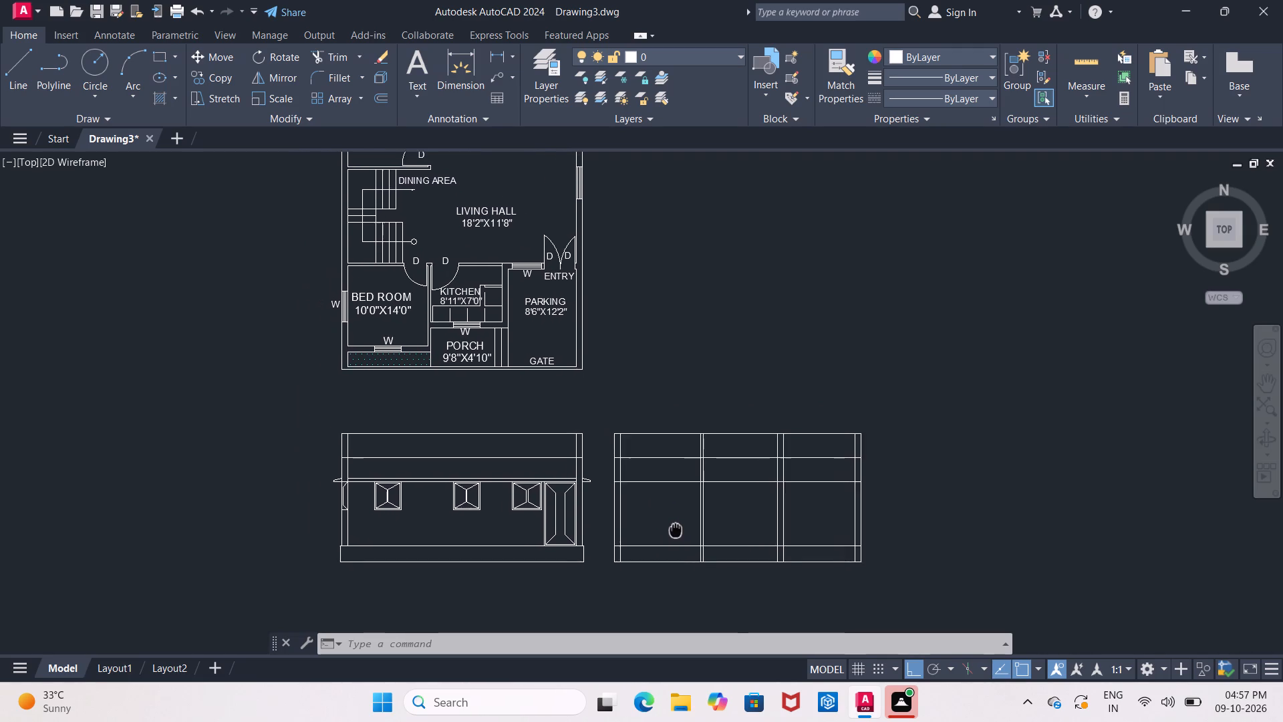
middle_drag(678, 529, 702, 526)
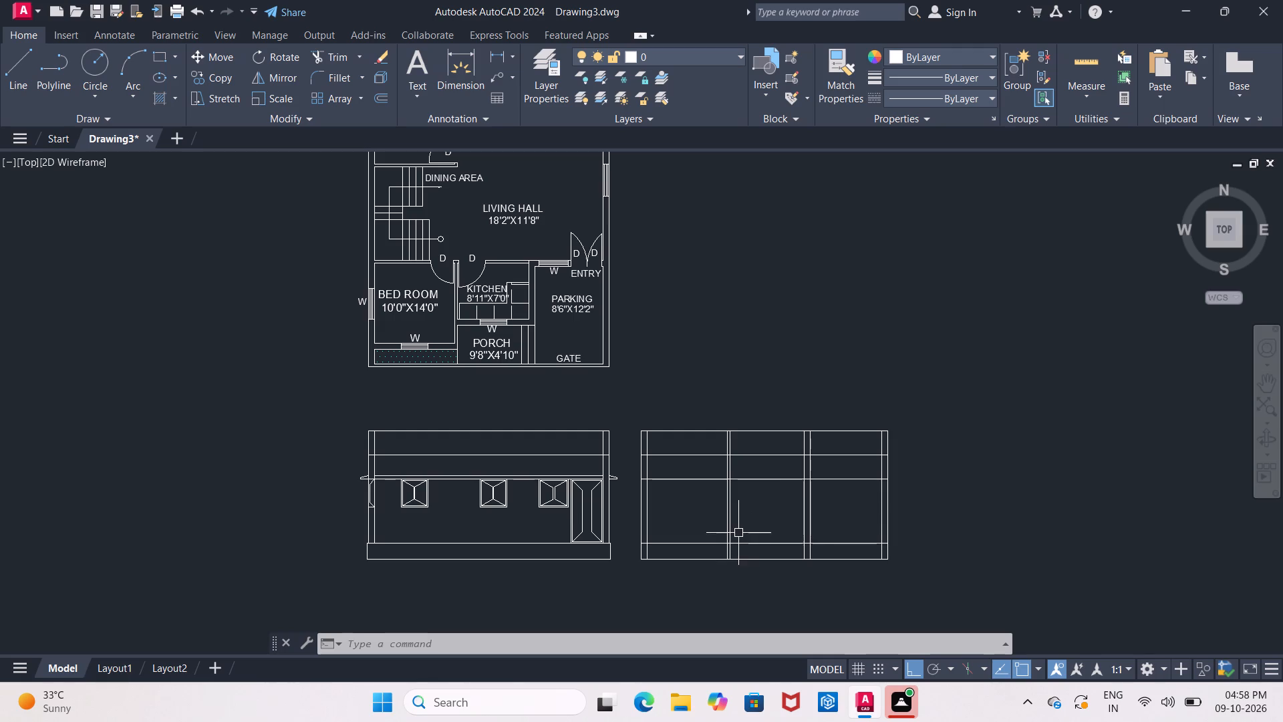
scroll(742, 515, down, 1)
scroll(749, 517, up, 1)
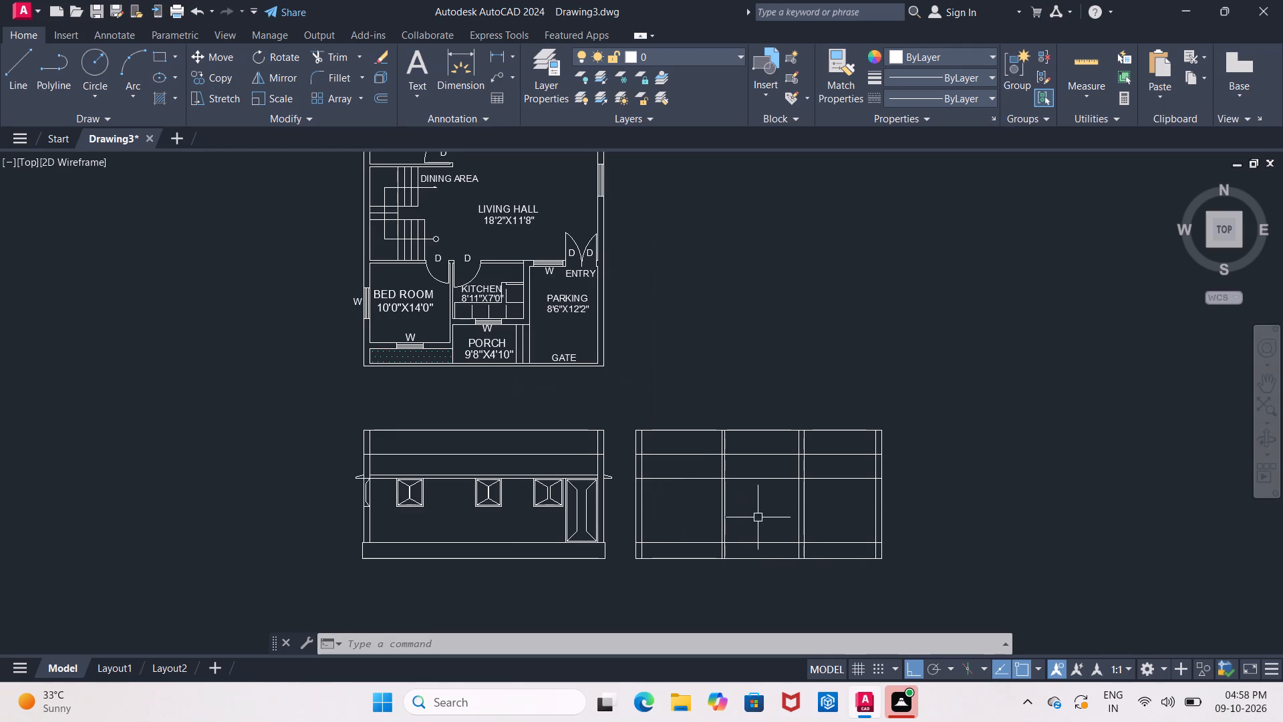
Offset the intermediate 9" wall's line facing the 4" partition by 6" toward that partition.
scroll(759, 517, up, 1)
middle_drag(759, 517, 683, 511)
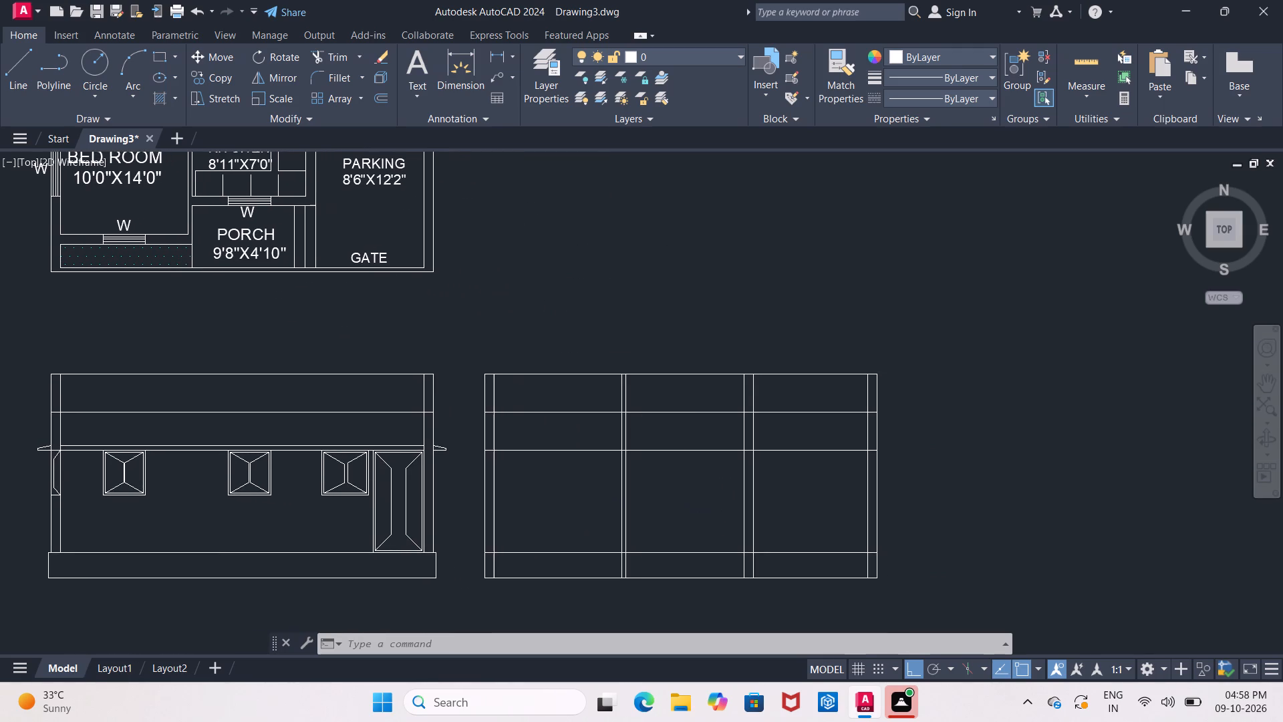
middle_drag(683, 511, 682, 511)
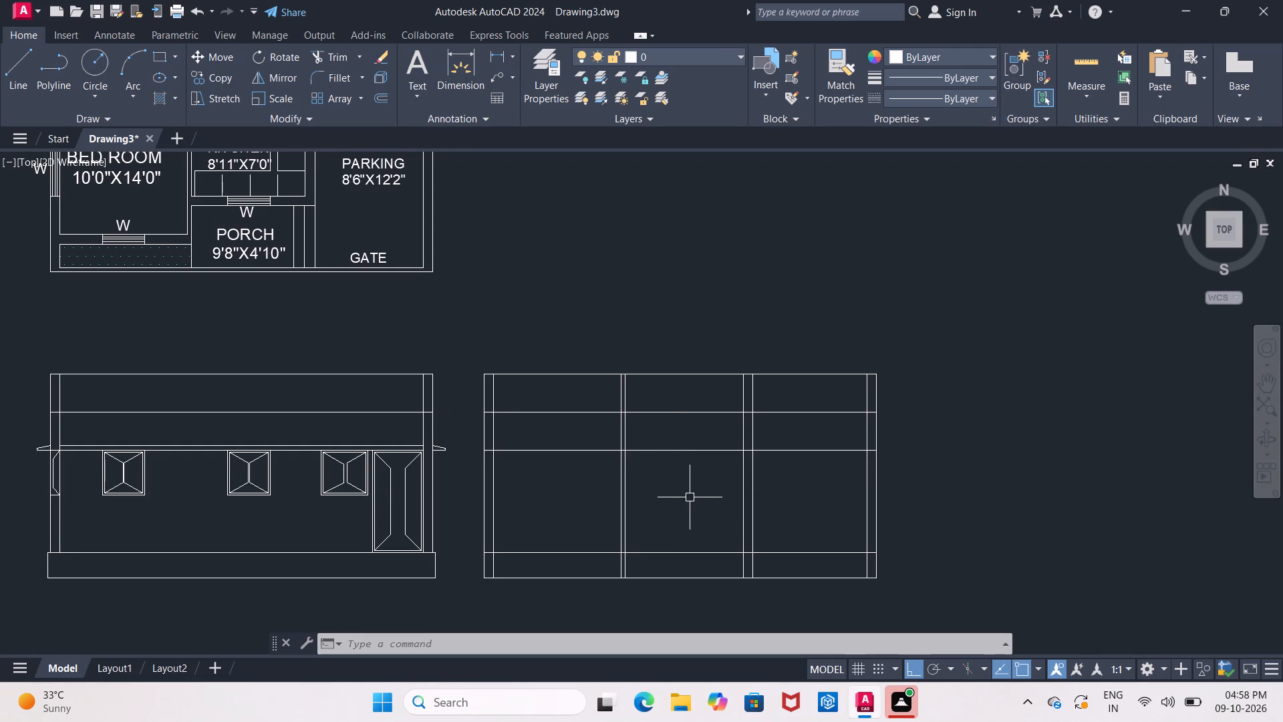
scroll(691, 502, up, 1)
middle_drag(691, 502, 654, 497)
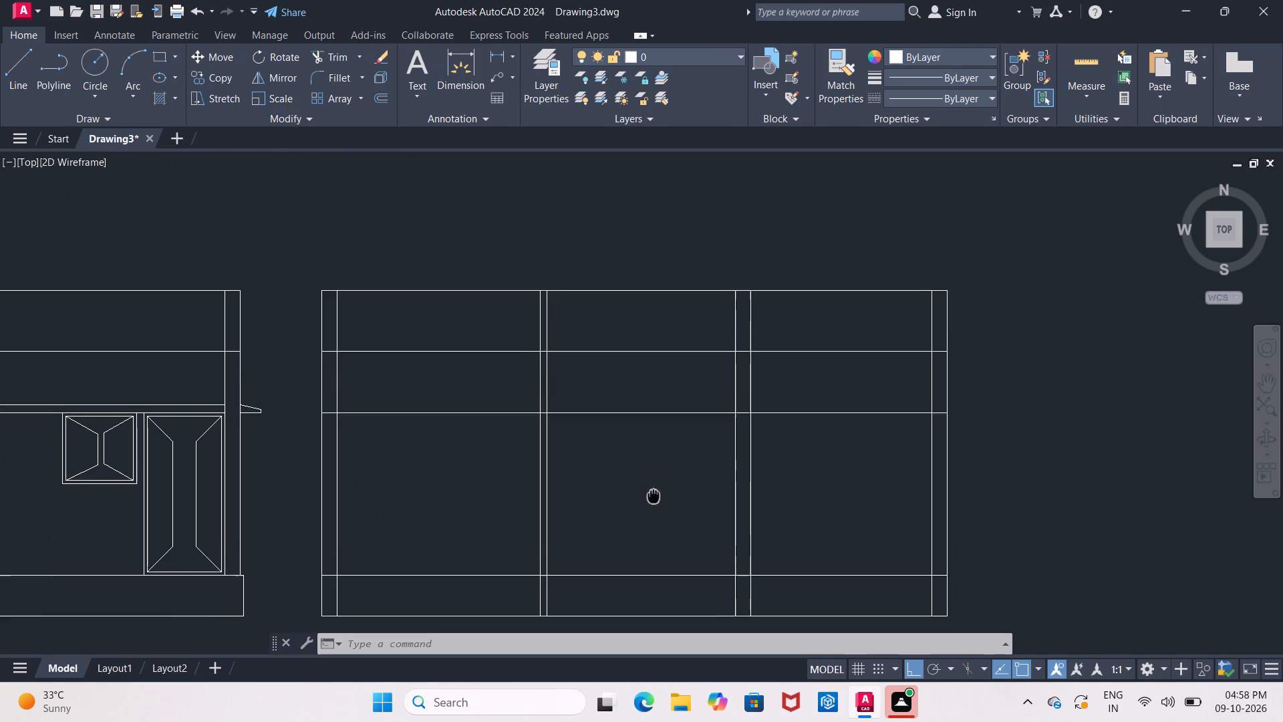
middle_drag(654, 497, 656, 512)
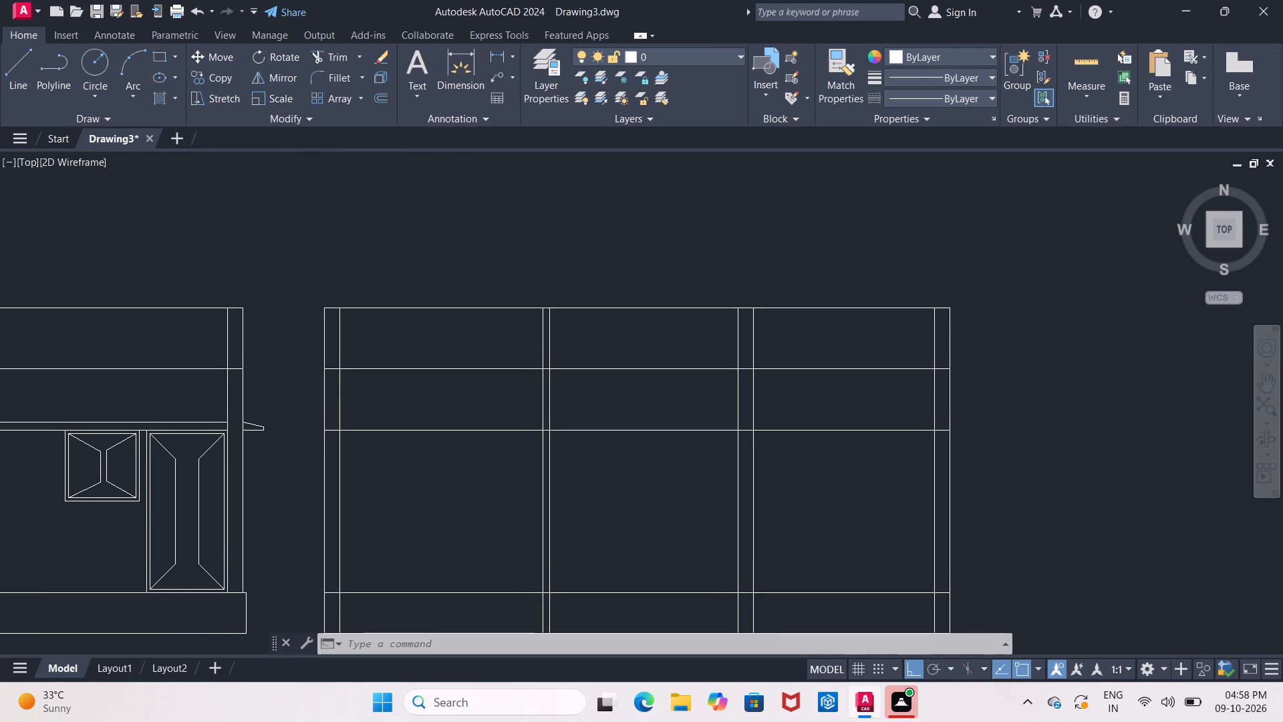
middle_drag(664, 509, 752, 505)
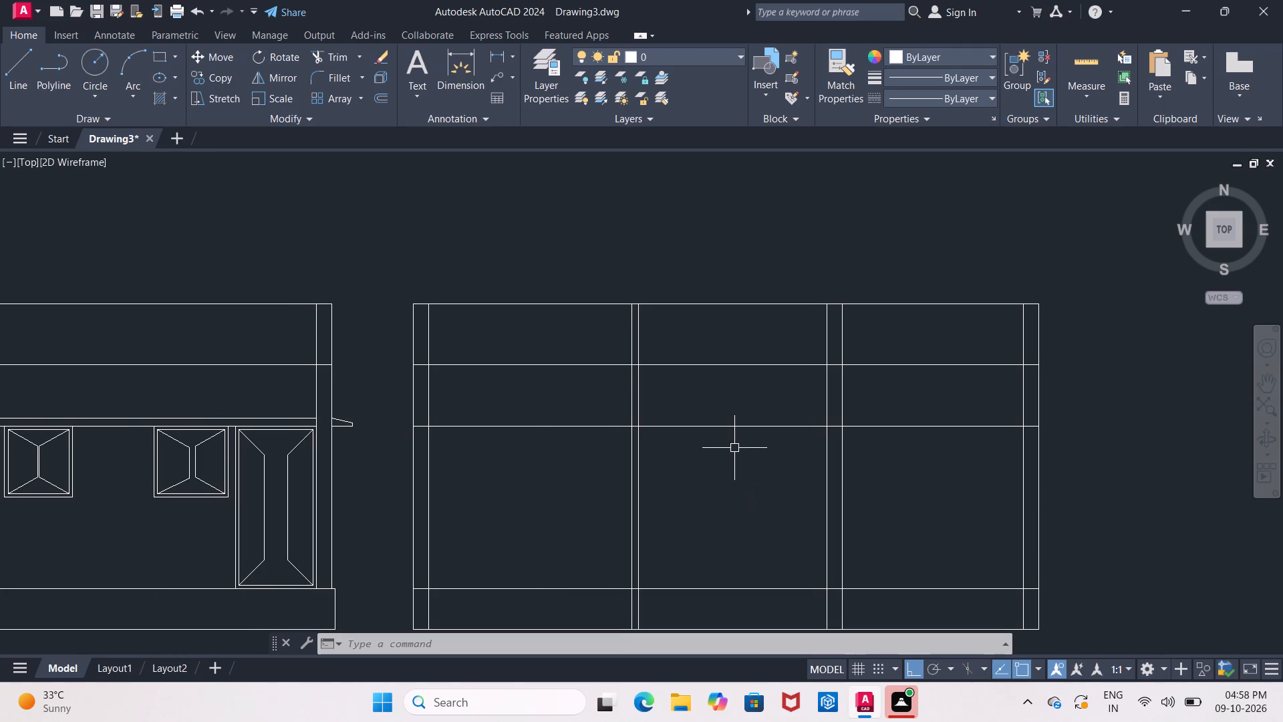
middle_drag(738, 481, 715, 459)
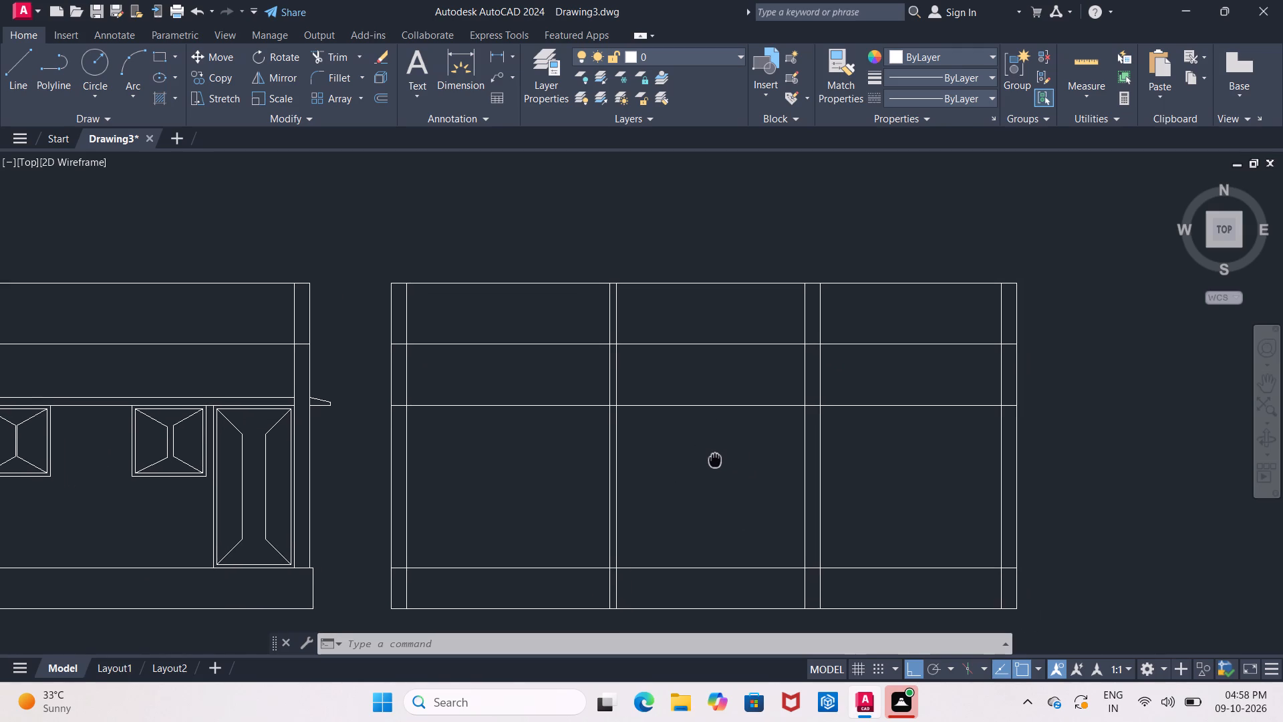
middle_drag(715, 459, 680, 445)
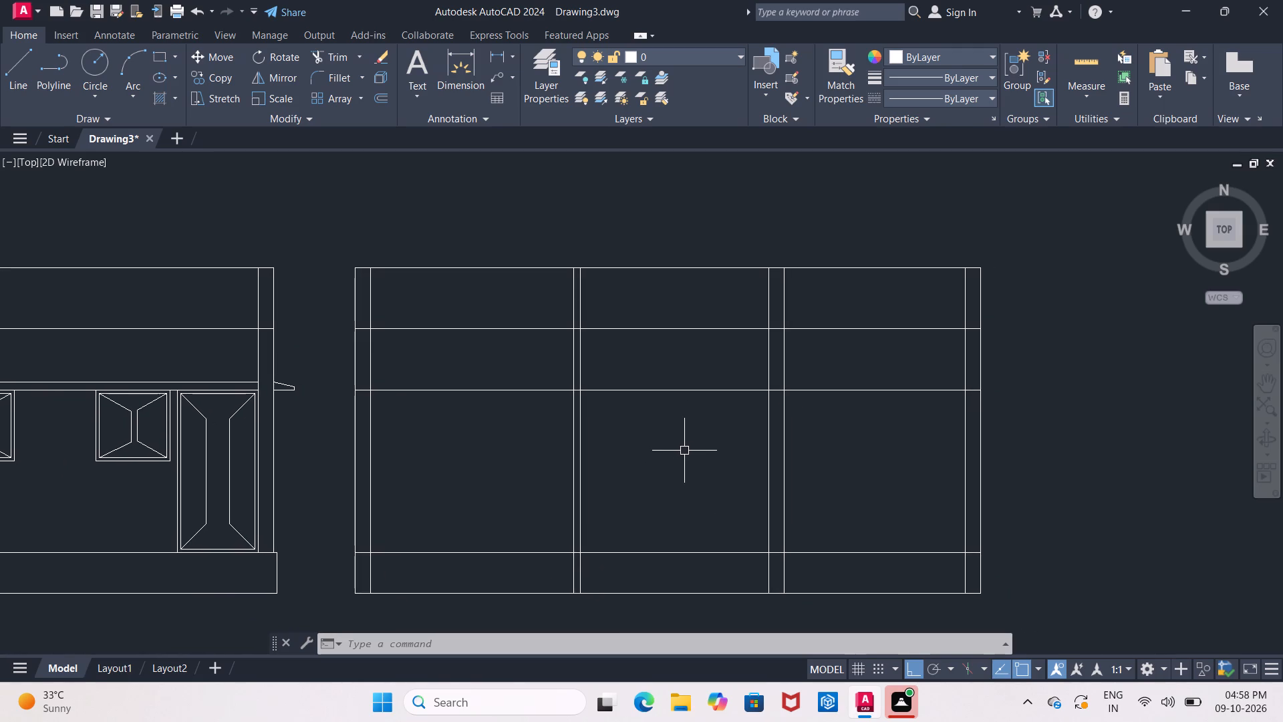
key(Escape)
key(o)
key(Return)
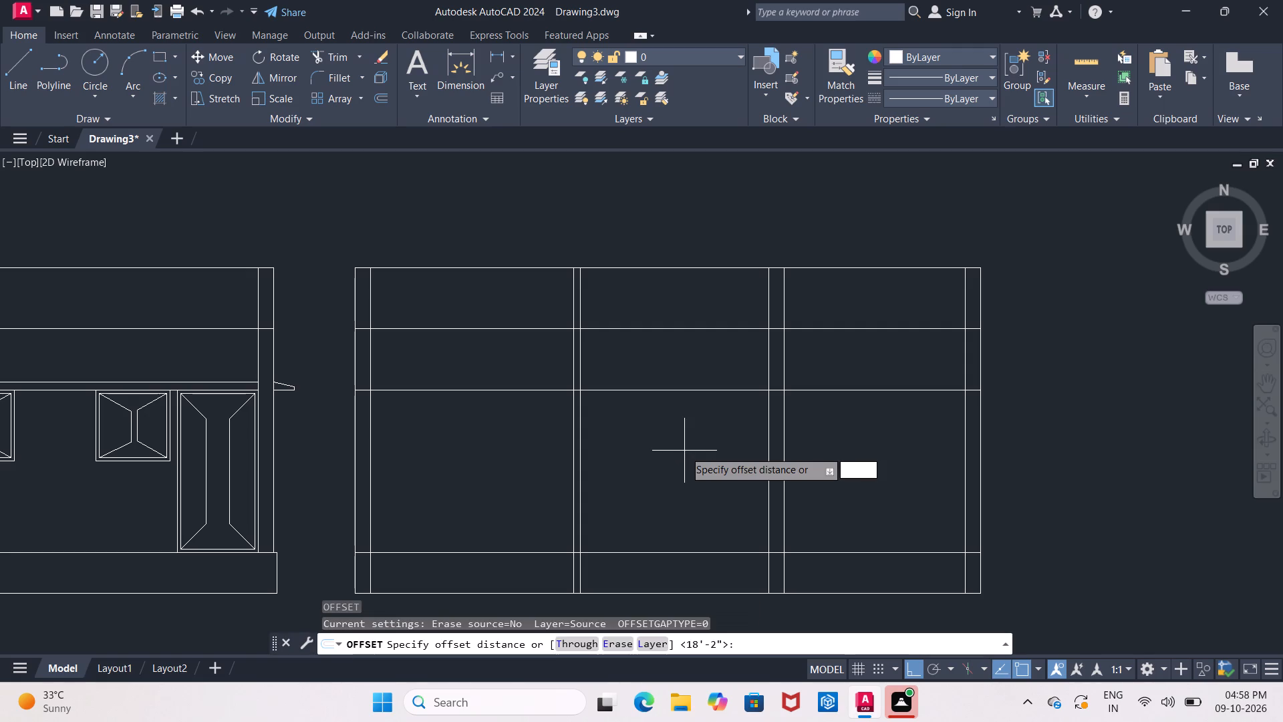
text(3')
key(BackSpace)
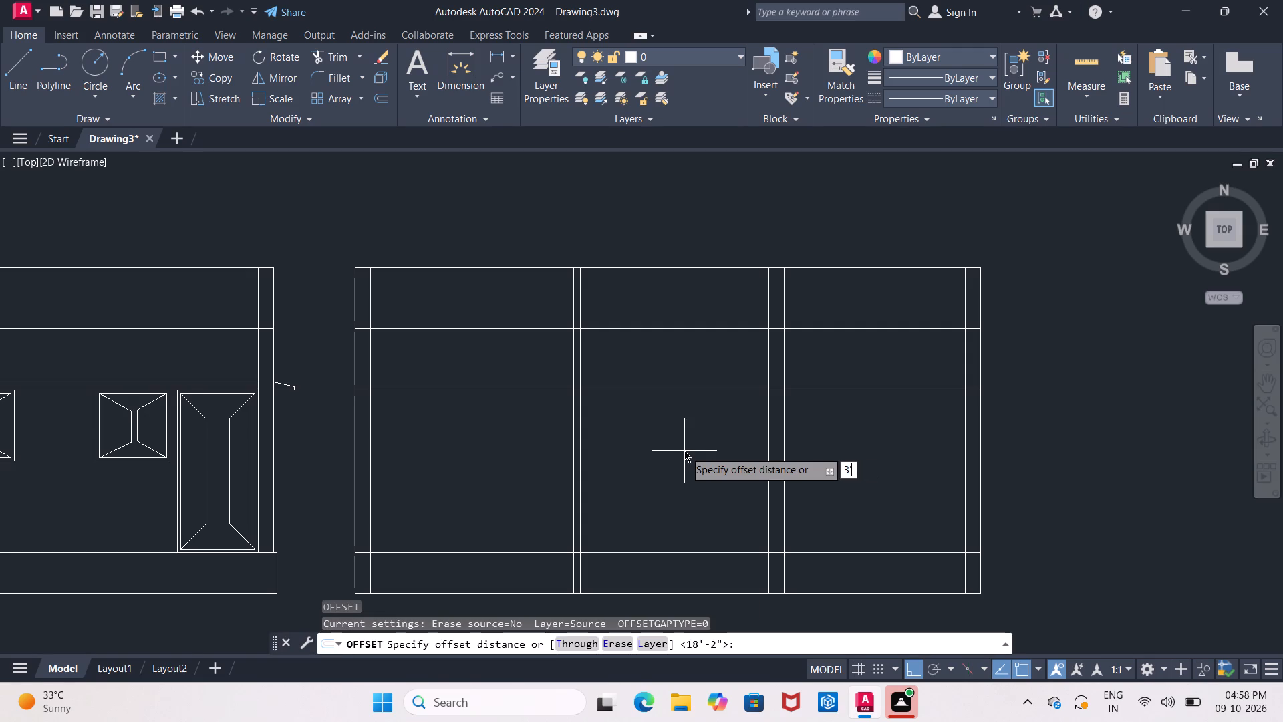
key(BackSpace)
text(2")
key(Return)
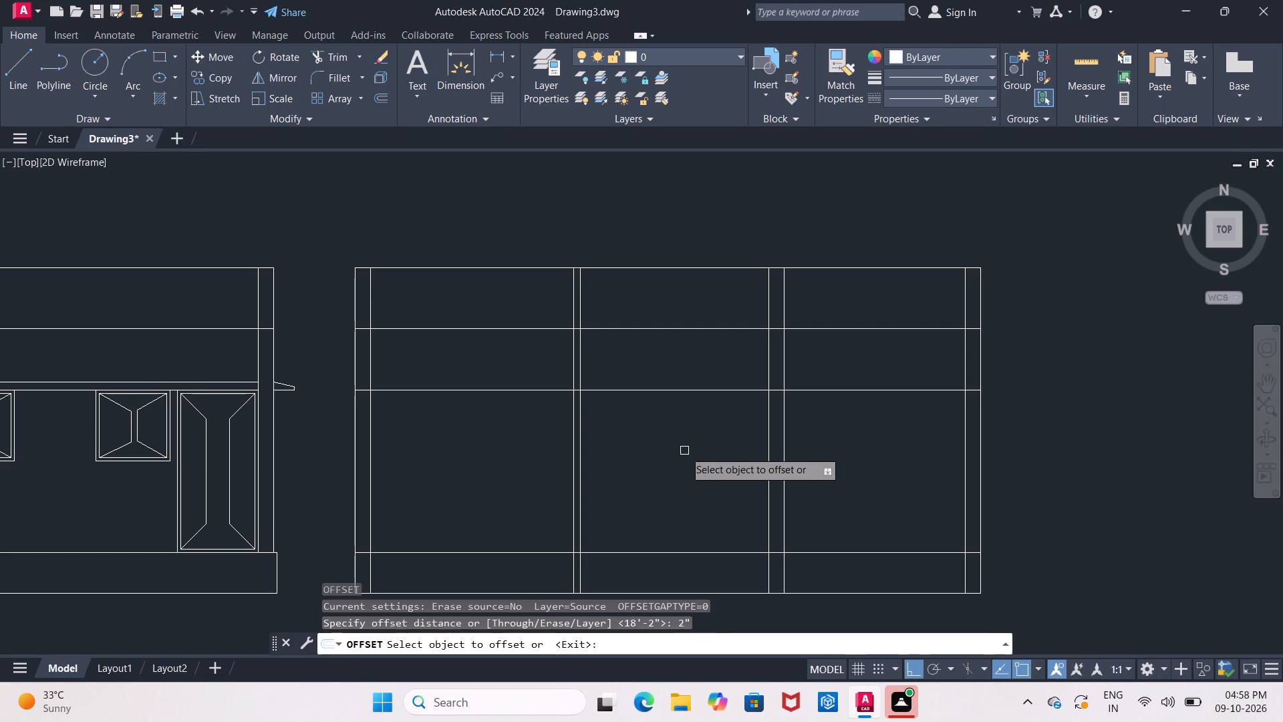
click(768, 515)
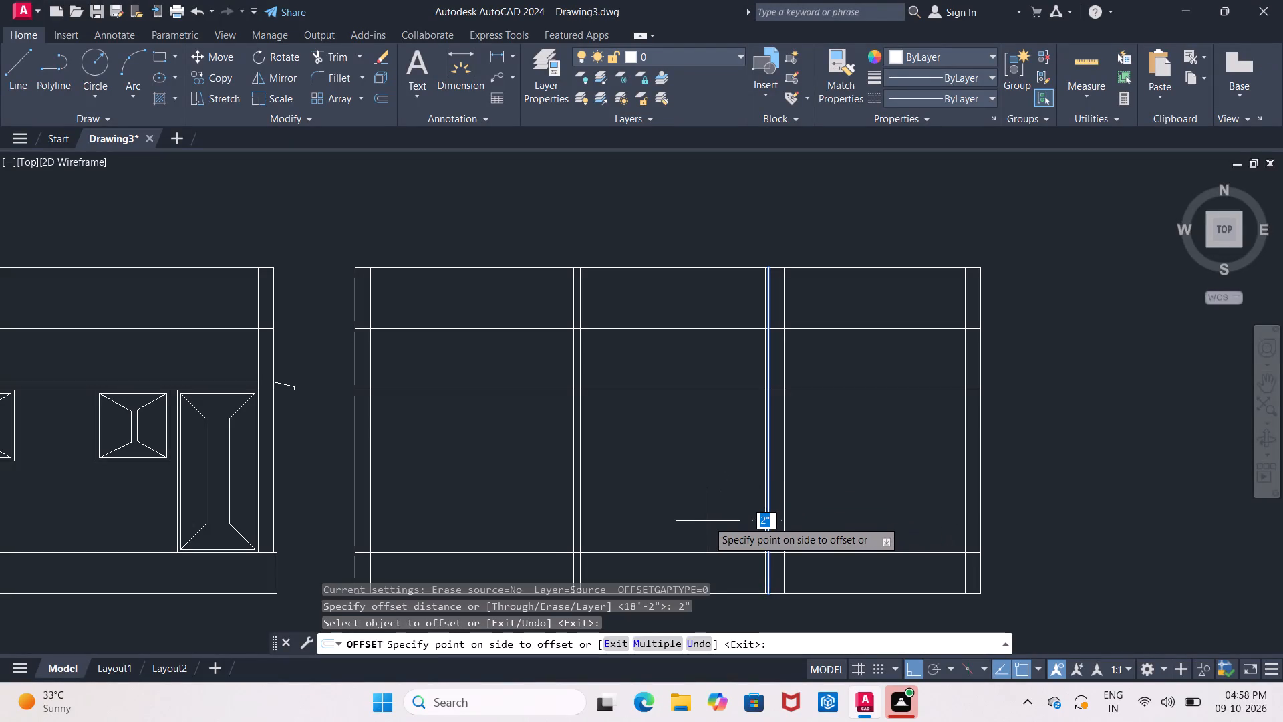
key(BackSpace)
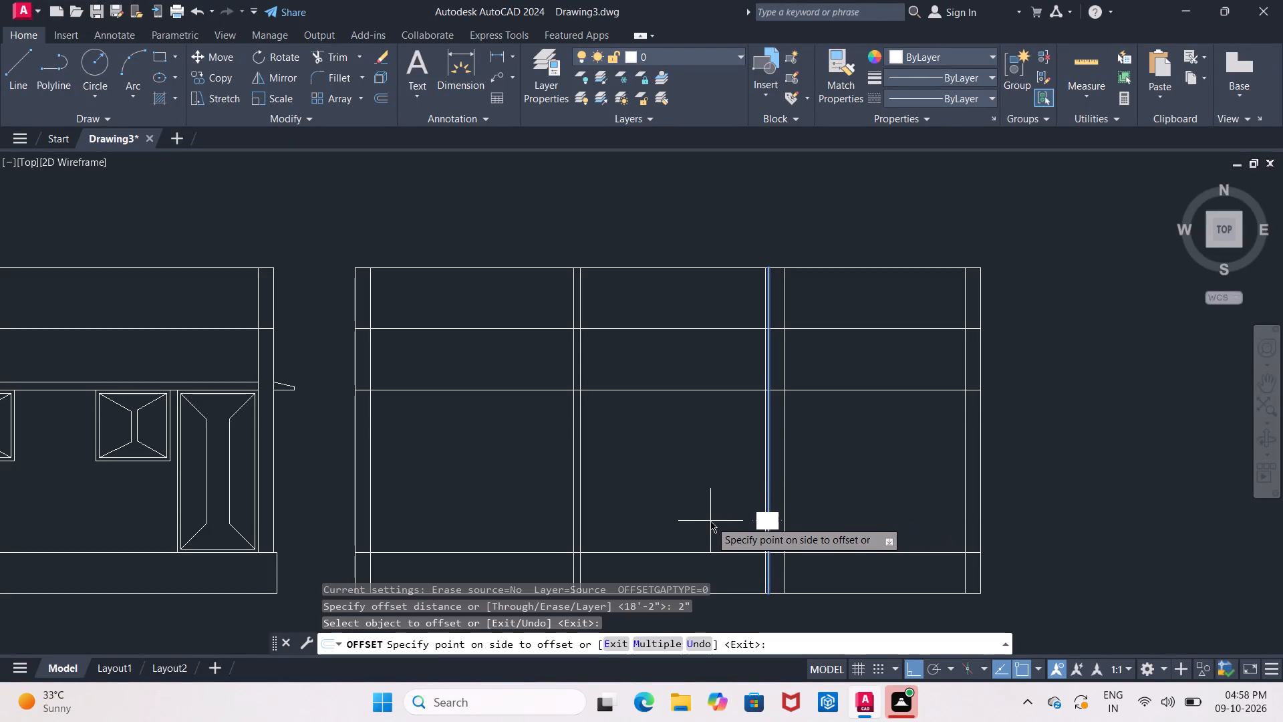
text(6")
key(Return)
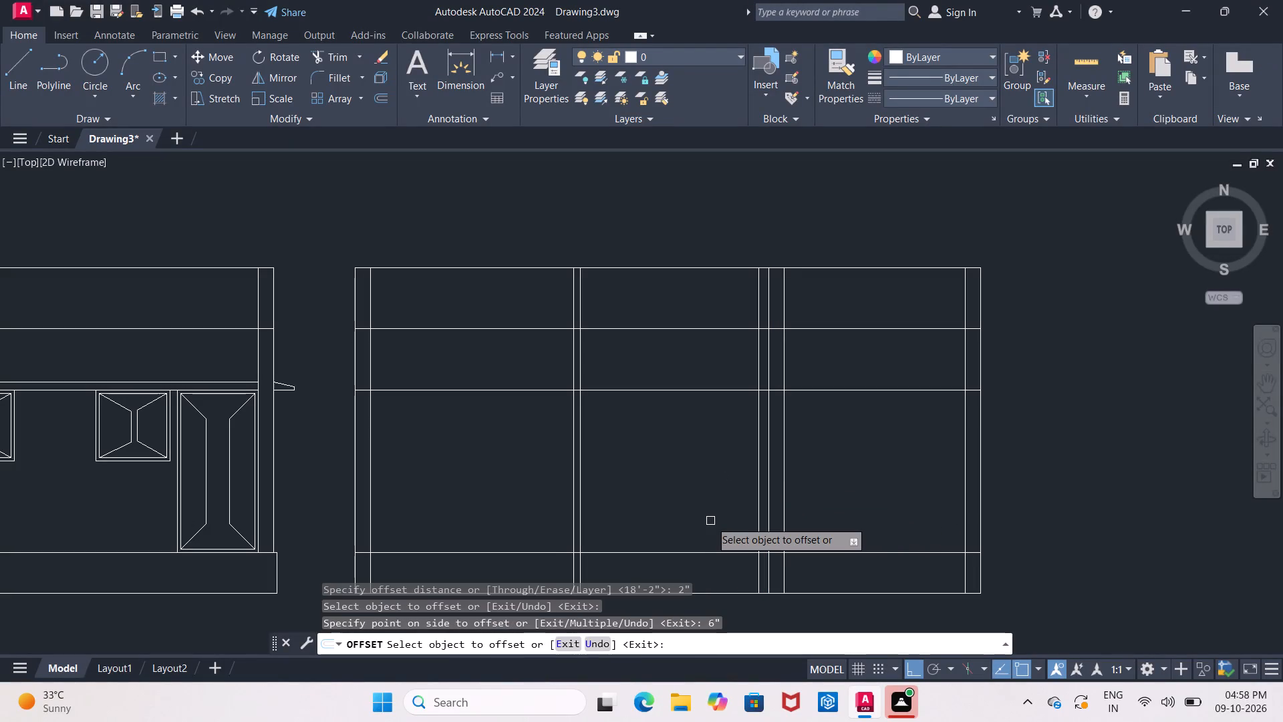
click(710, 521)
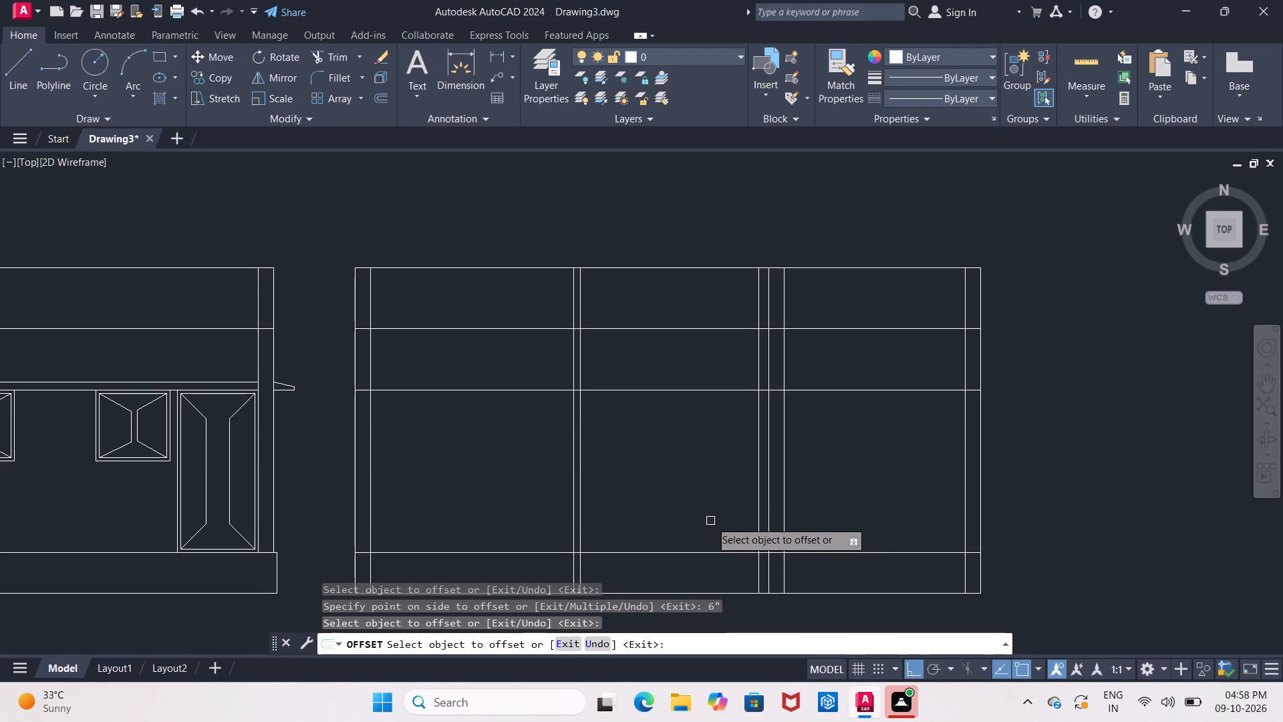
Offset the inner vertical line of the far 9" end wall 6" inward, toward the intermediate wall.
middle_drag(698, 515, 752, 505)
middle_drag(752, 505, 738, 509)
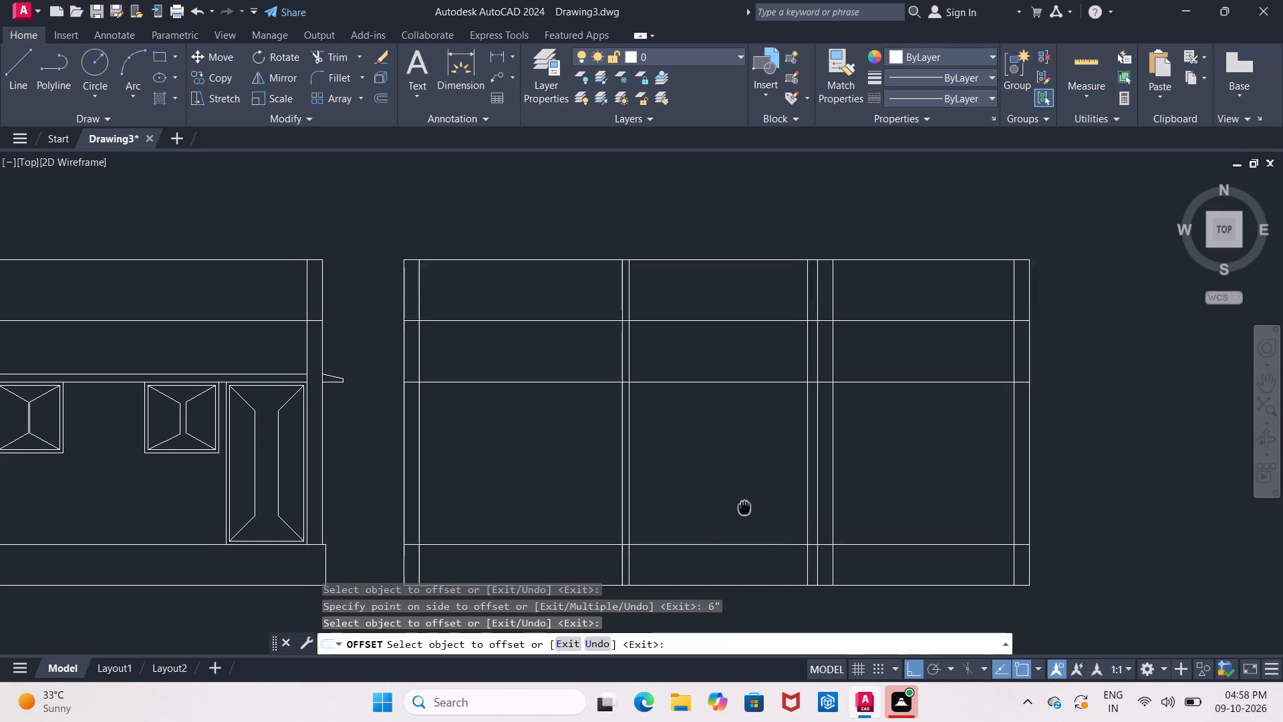
middle_drag(738, 509, 650, 535)
scroll(648, 535, down, 1)
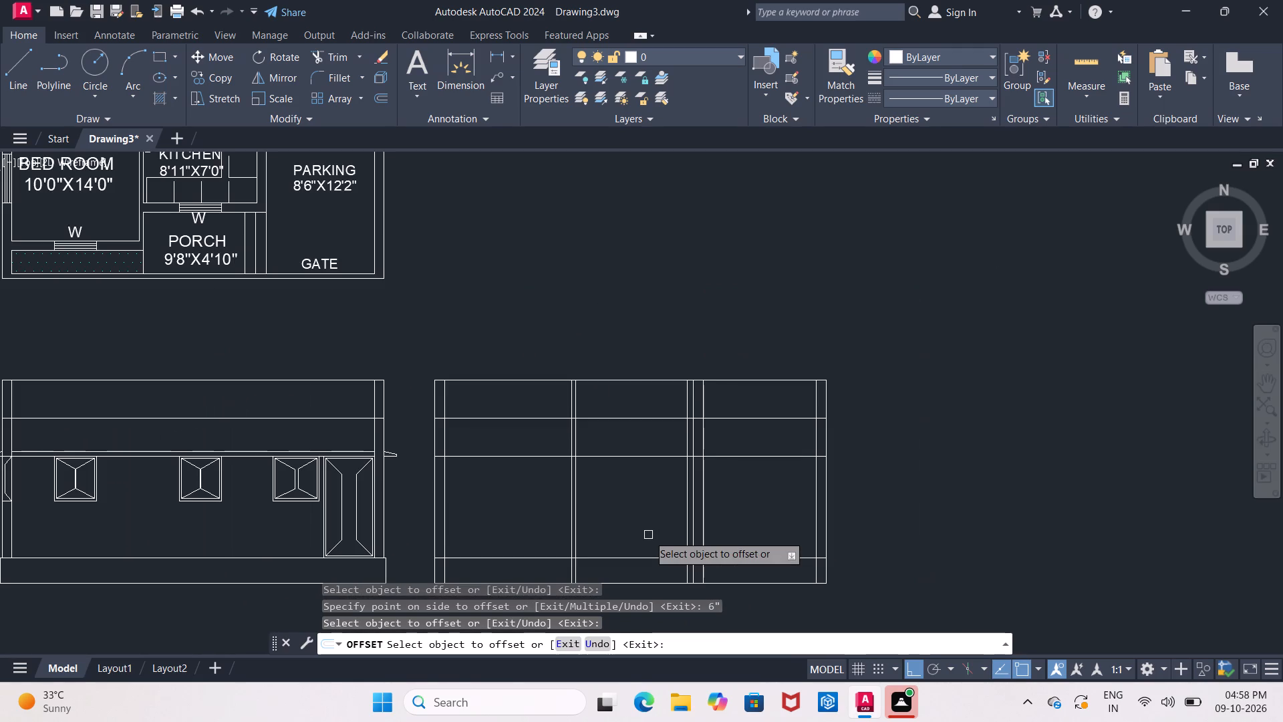
middle_drag(648, 535, 617, 521)
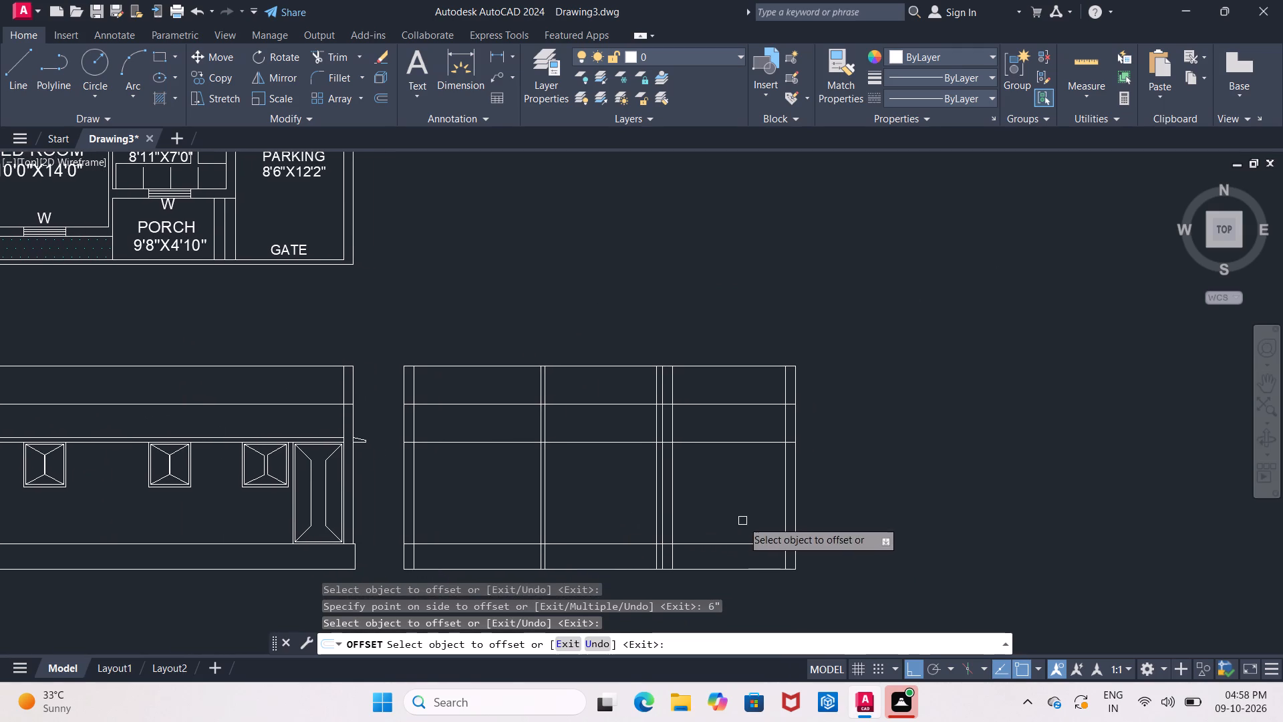
click(782, 521)
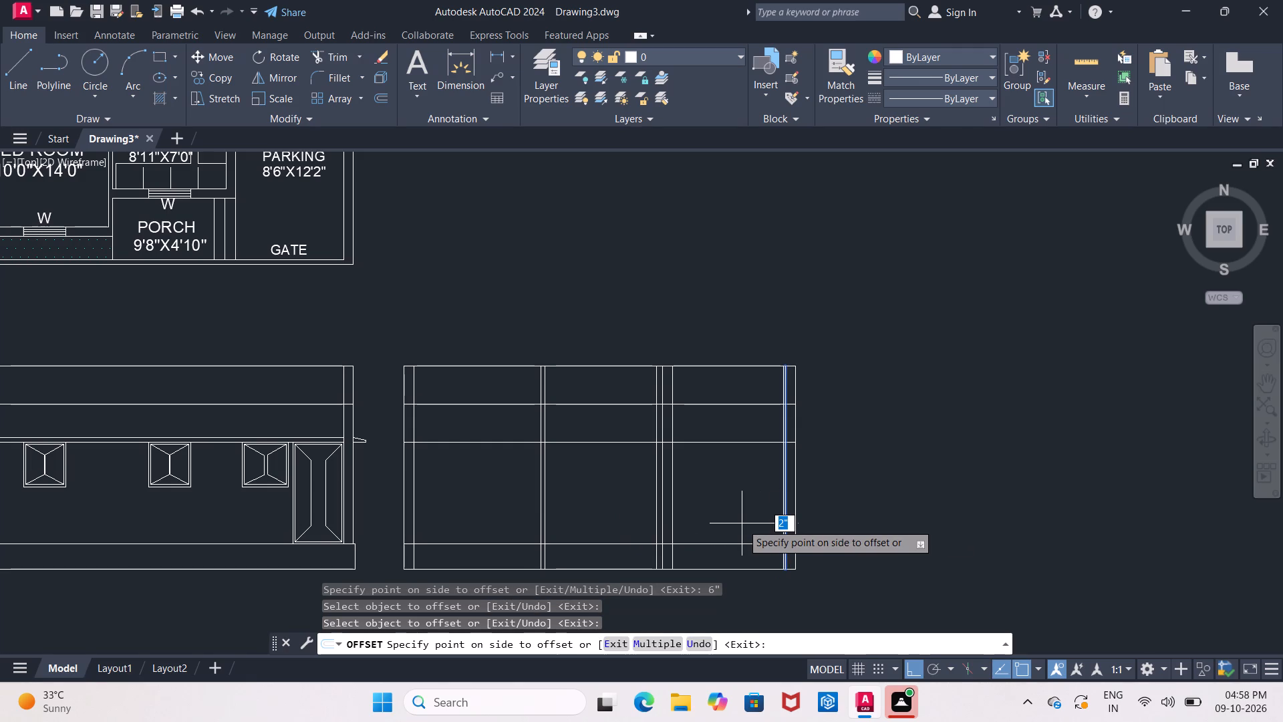
key(BackSpace)
text(6")
key(Return)
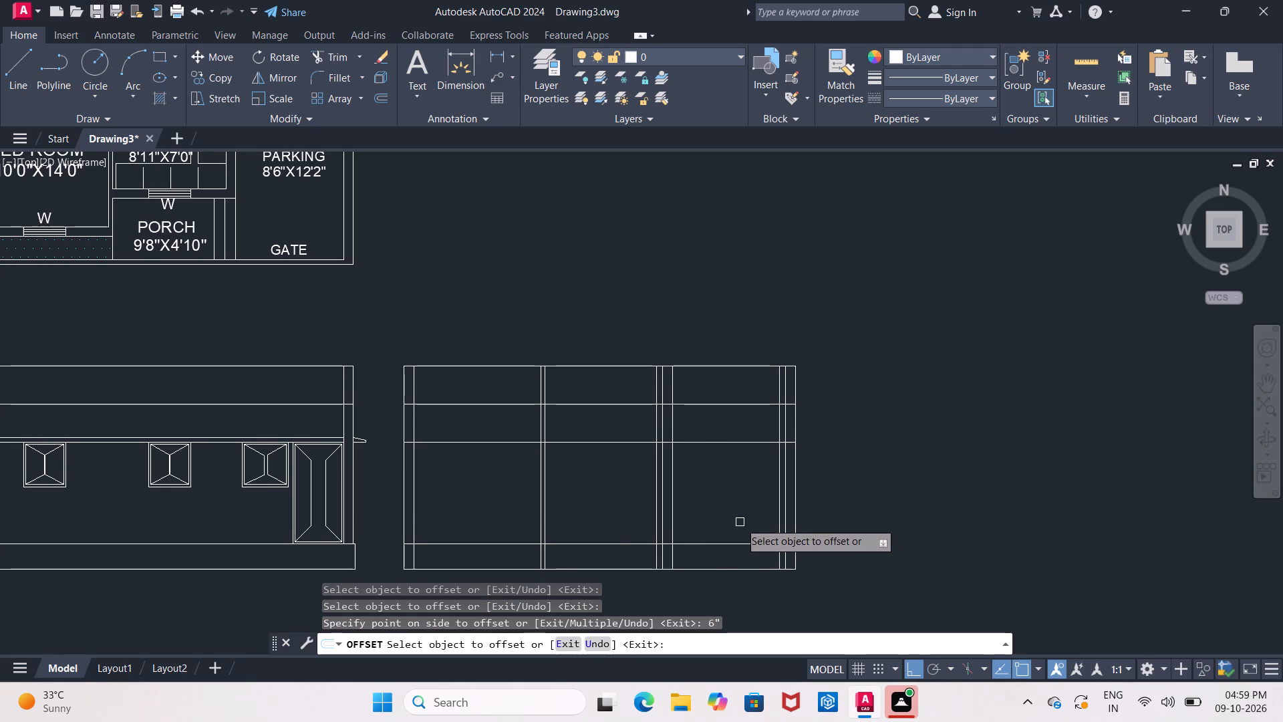
Offset both new 6" offset lines 3'6" toward the front elevation, one in each of the two far bays.
scroll(738, 536, up, 1)
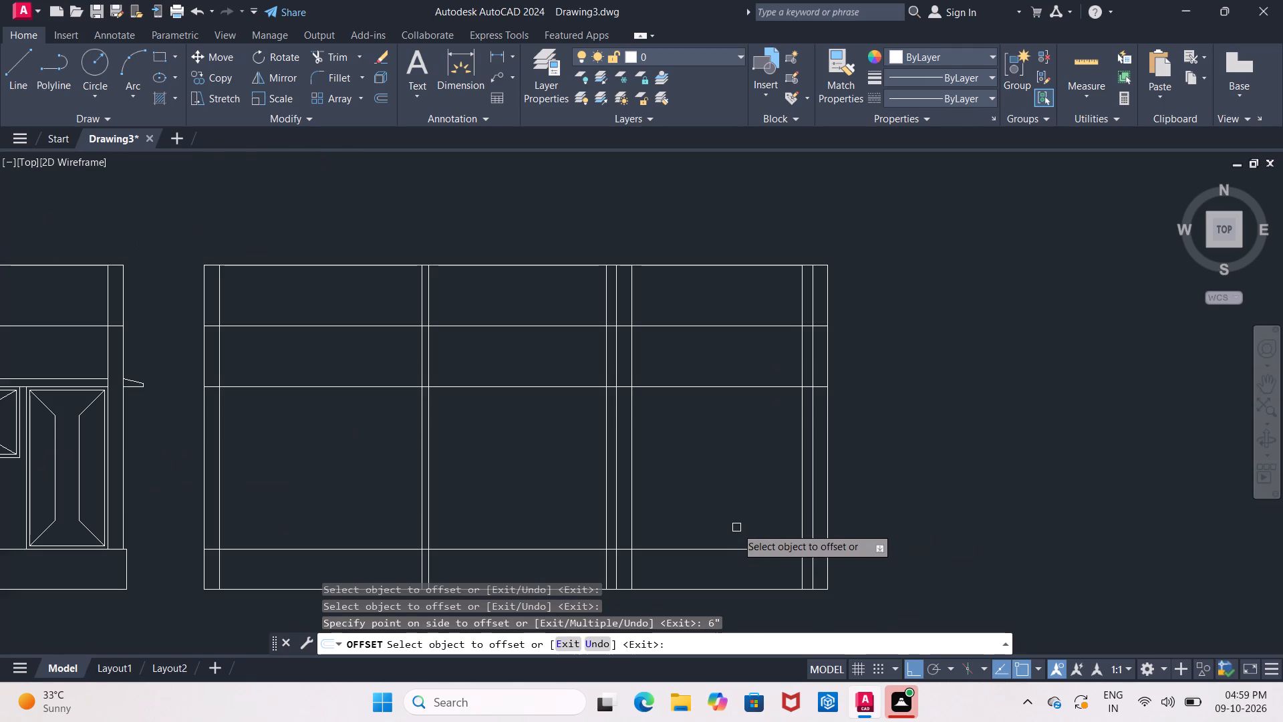
key(Return)
key(Return)
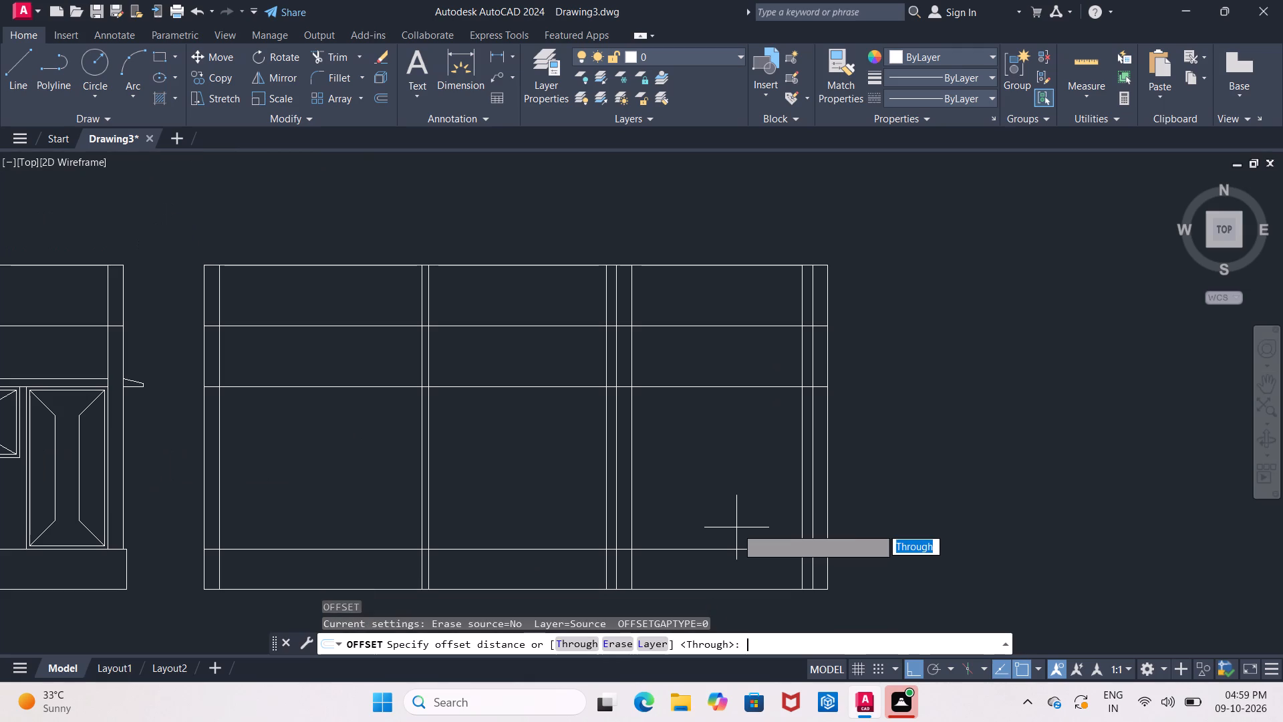
text(3'6")
key(Return)
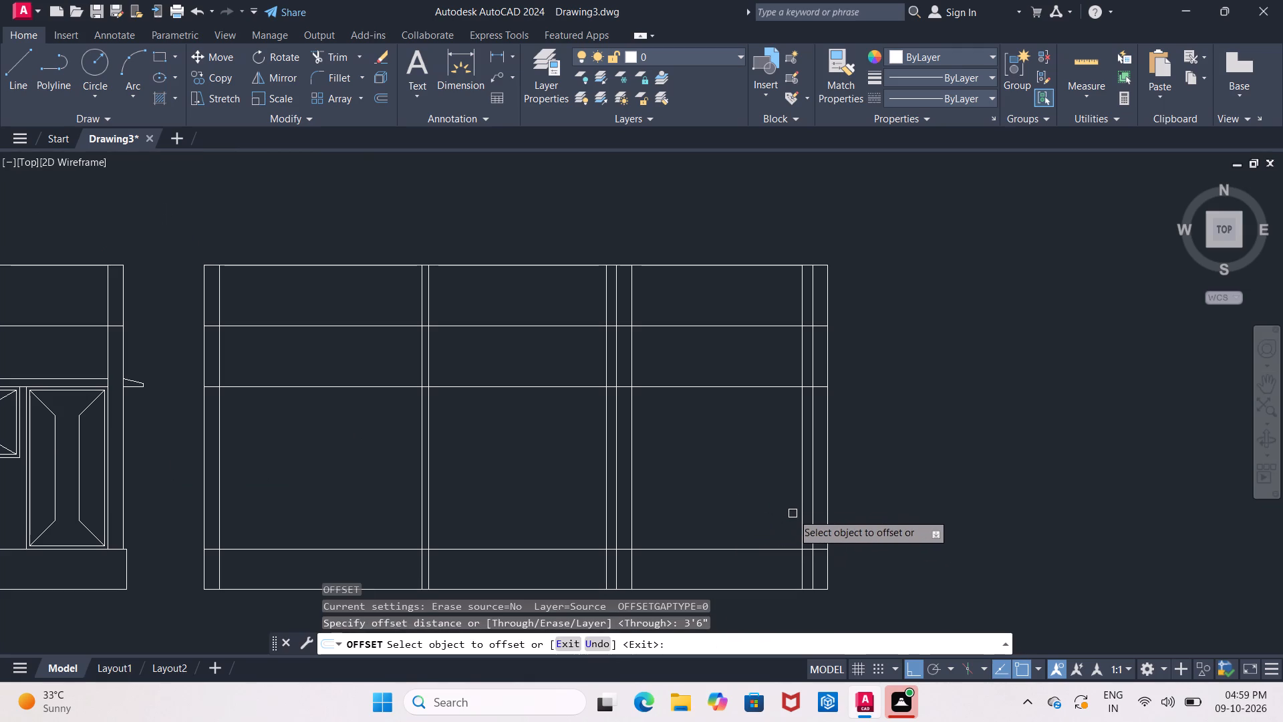
click(799, 522)
click(760, 523)
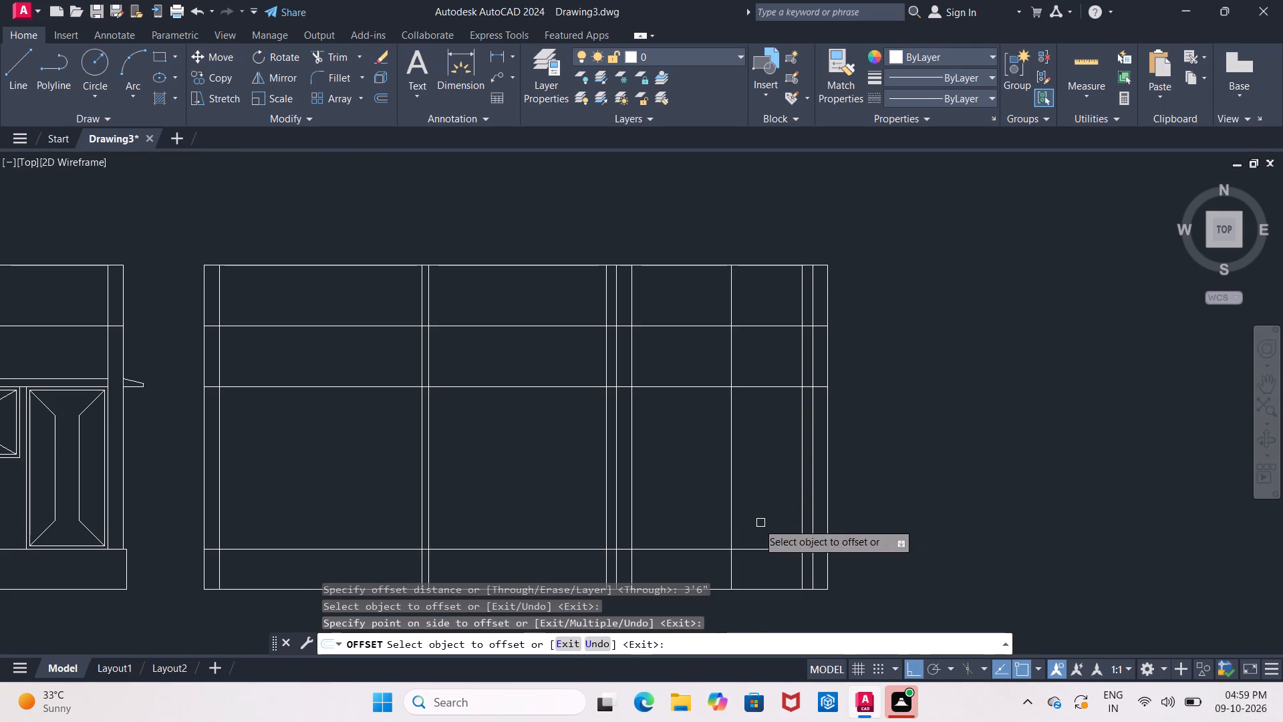
click(605, 502)
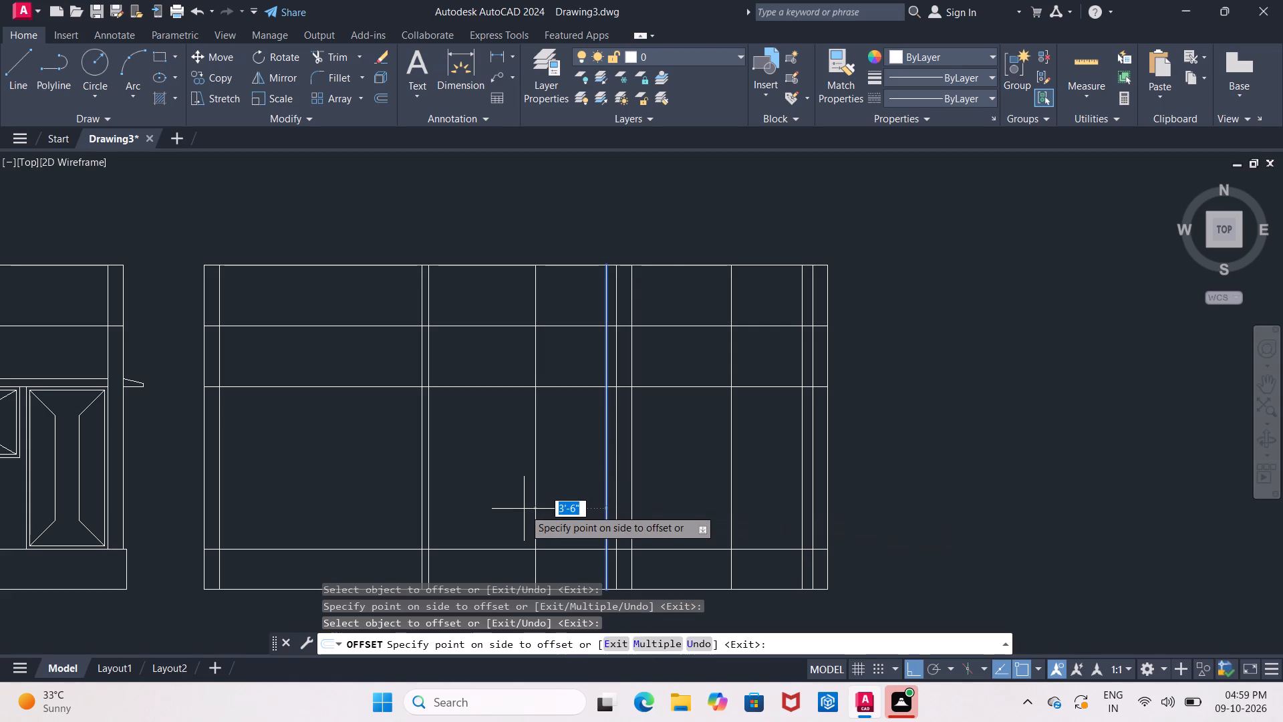
click(524, 509)
Examine the new vertical lines of the view against the front elevation and the floor plan.
middle_drag(518, 507, 628, 519)
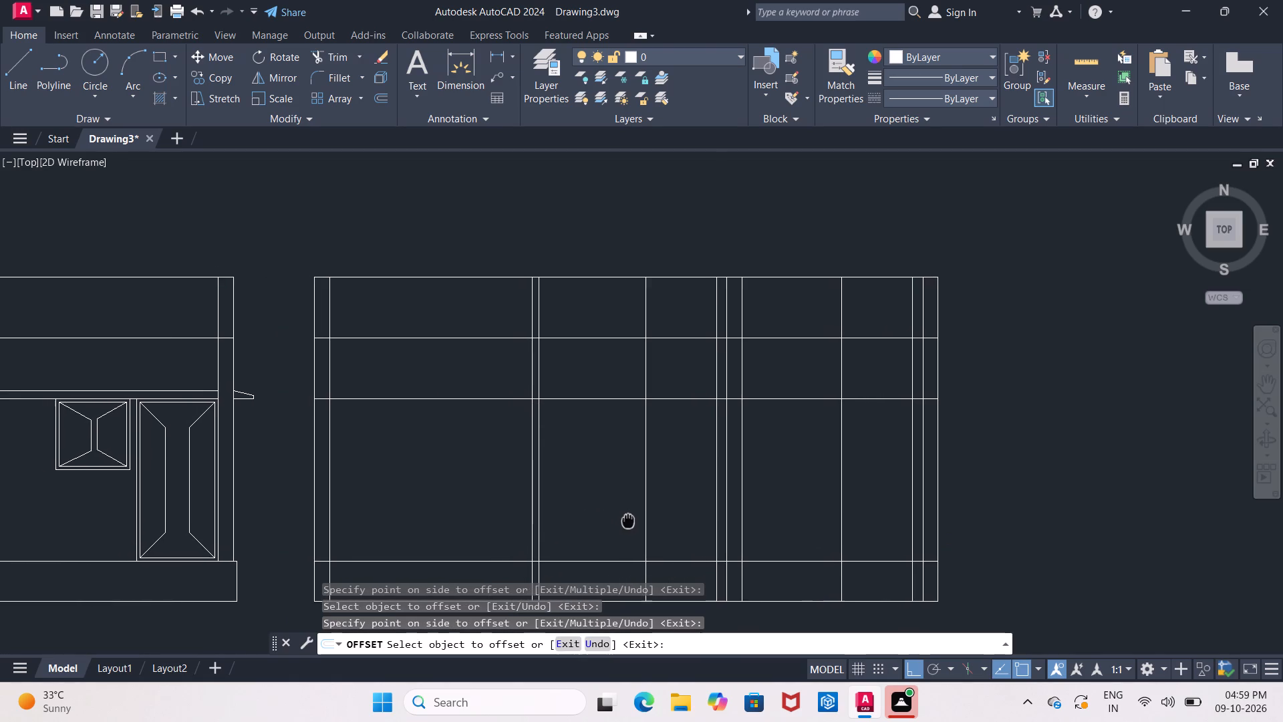
middle_drag(628, 519, 631, 518)
middle_drag(614, 475, 654, 489)
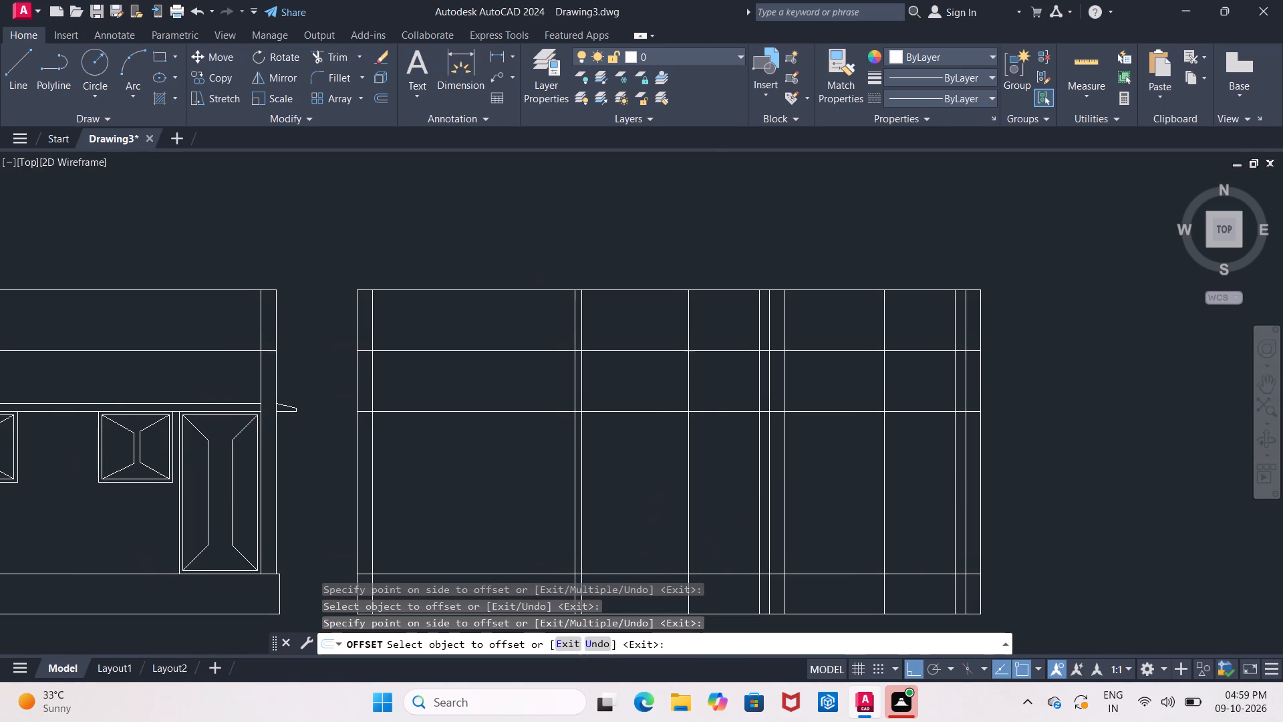
scroll(641, 492, up, 1)
middle_drag(644, 481, 648, 456)
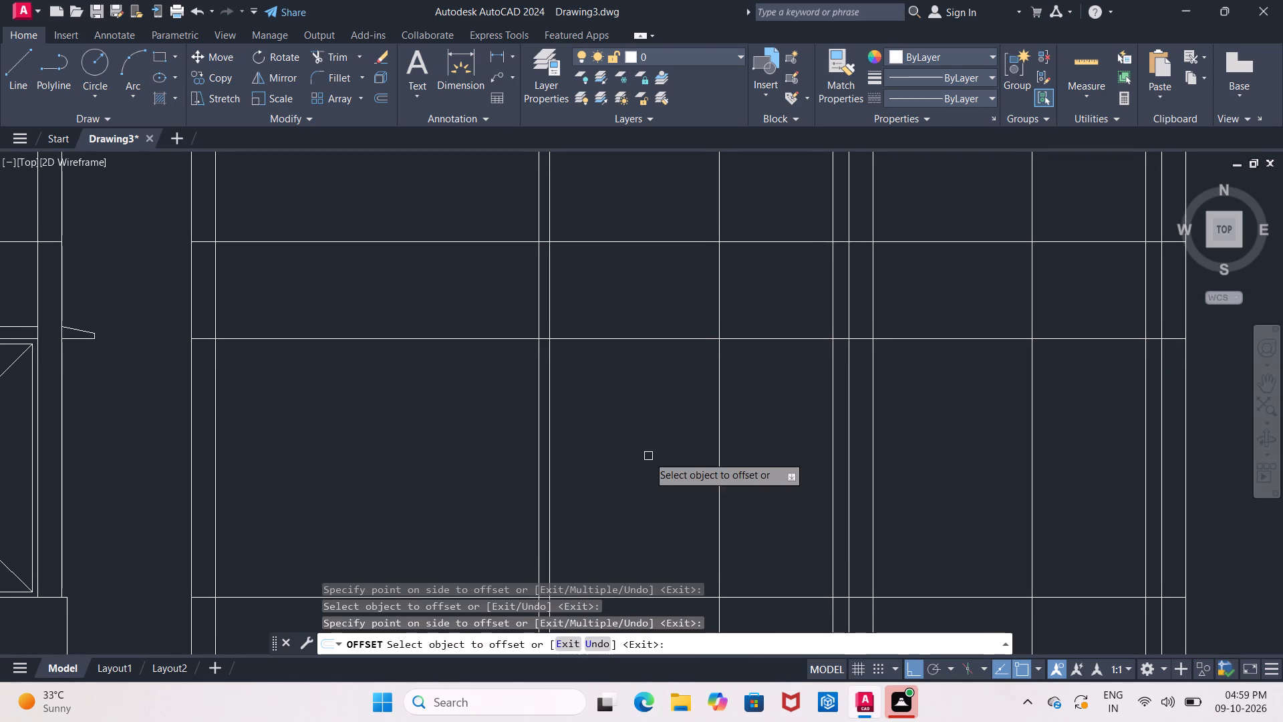
scroll(648, 456, down, 3)
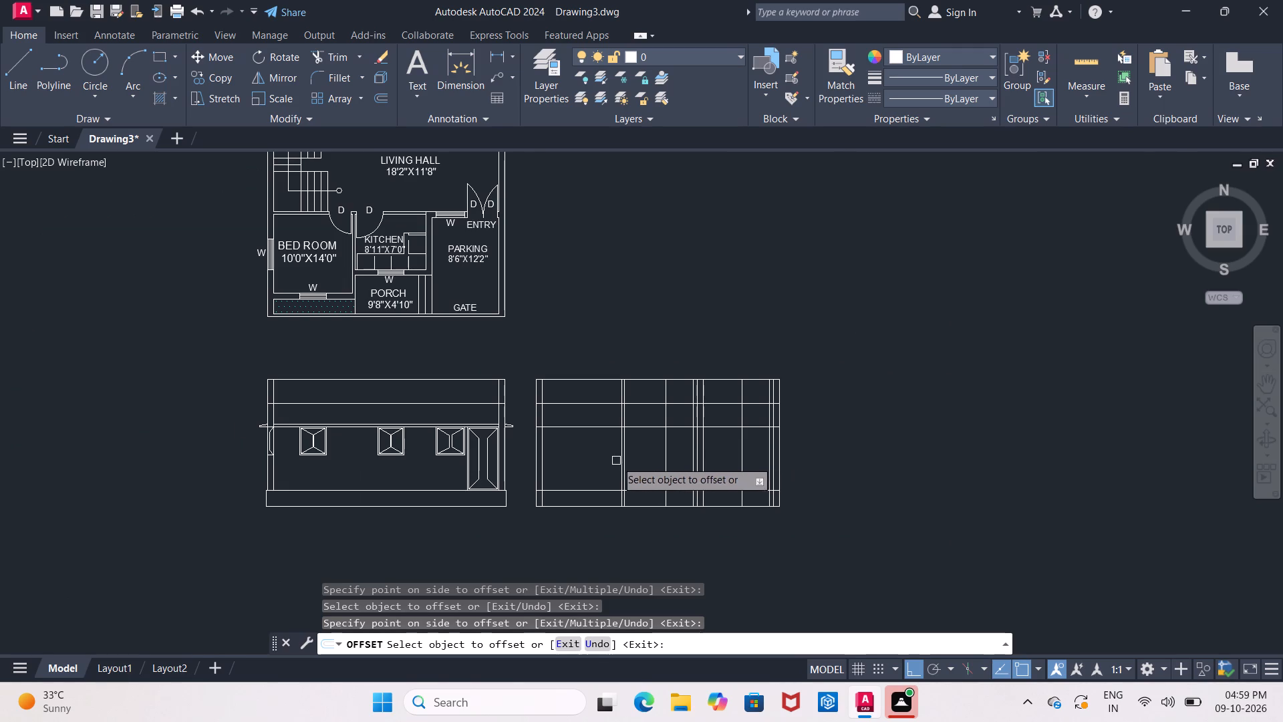
scroll(609, 461, up, 2)
middle_drag(609, 461, 581, 479)
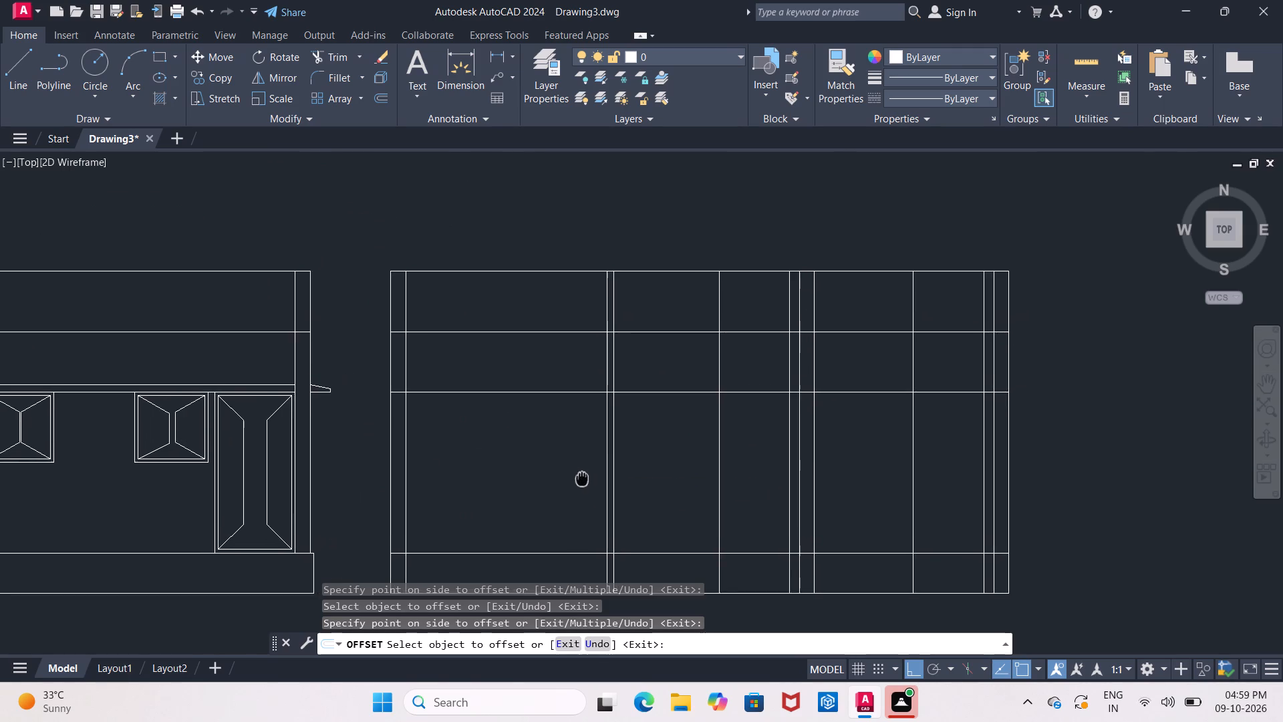
middle_drag(581, 479, 544, 498)
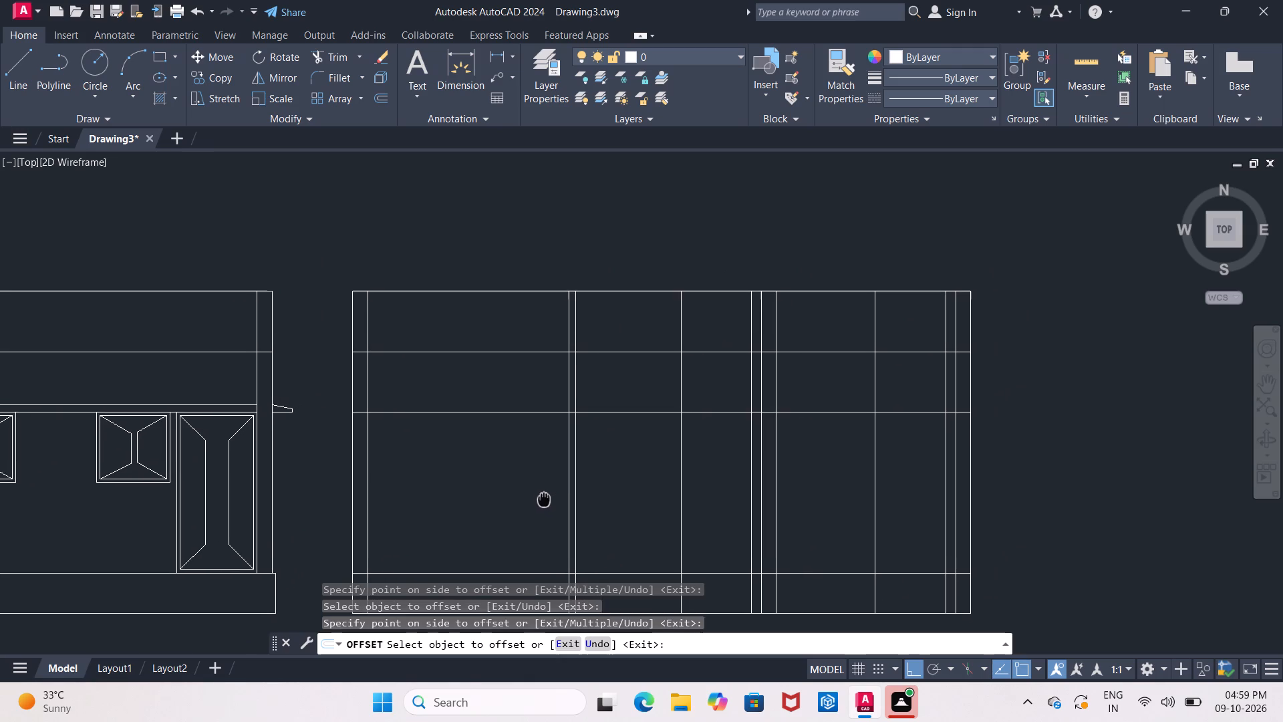
middle_drag(544, 498, 537, 494)
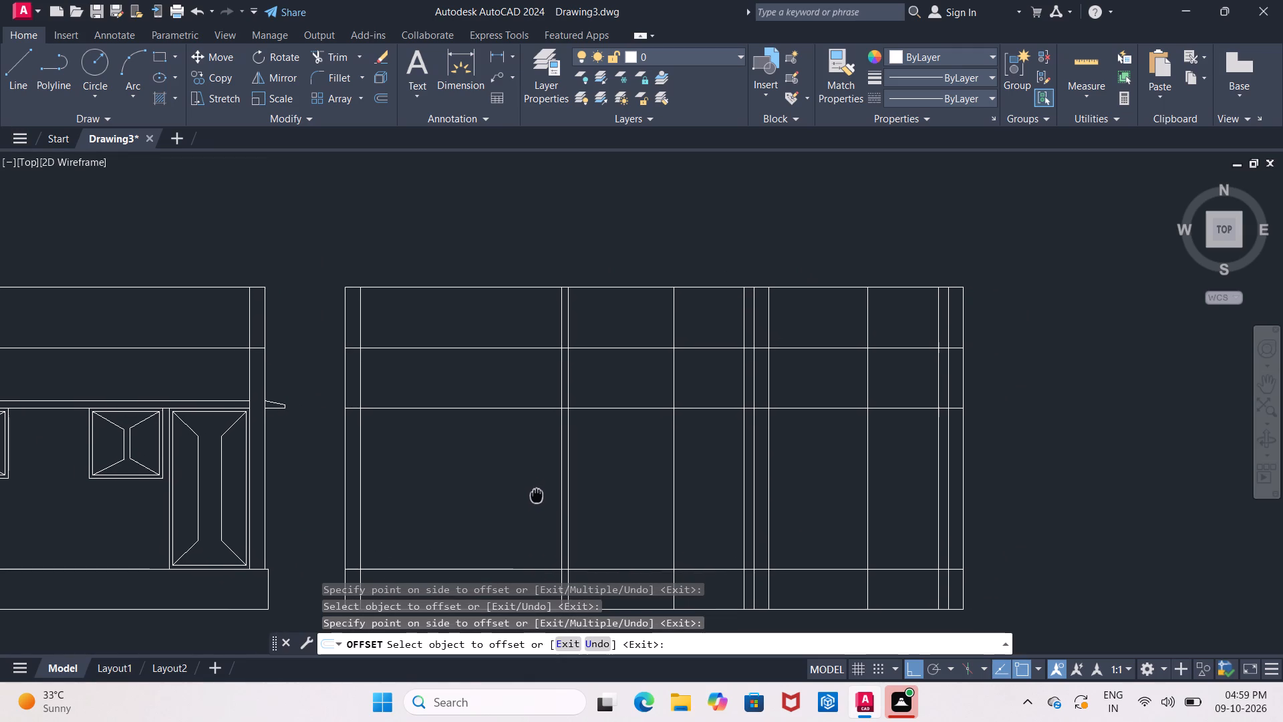
middle_drag(537, 494, 537, 493)
scroll(537, 493, down, 1)
middle_drag(537, 493, 515, 477)
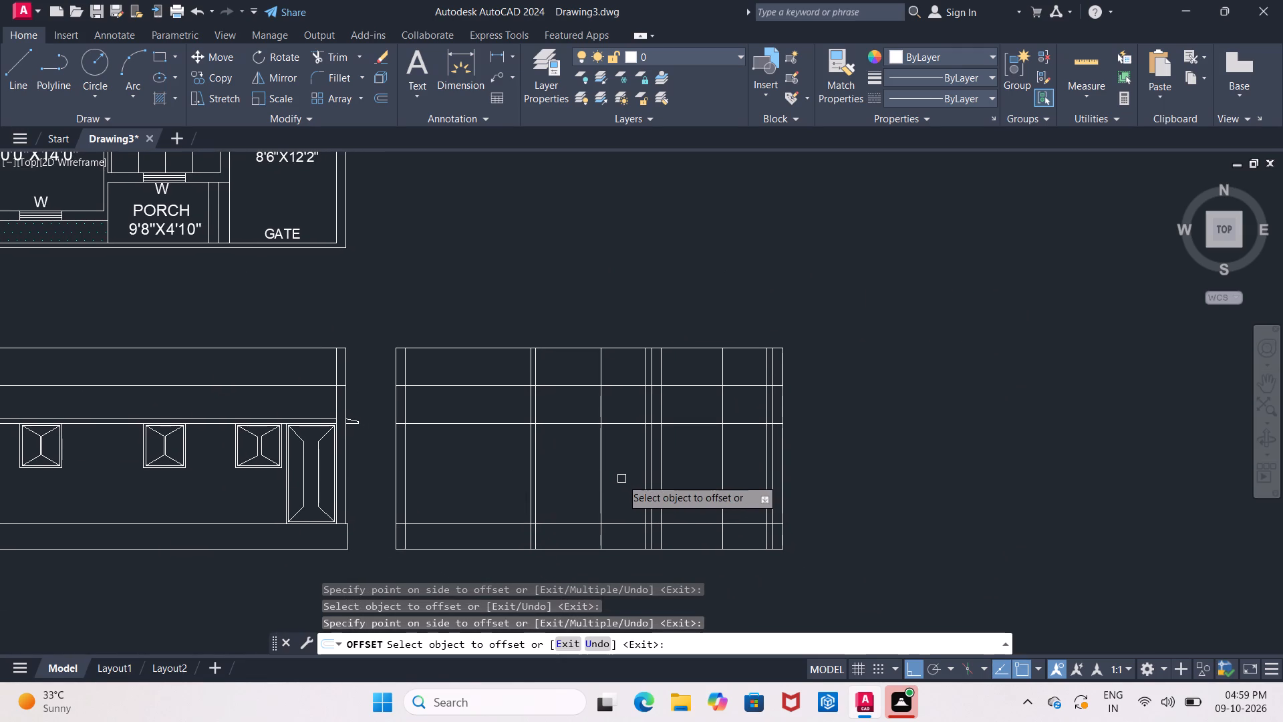
key(Escape)
Trim the four door-side vertical lines in the two far bays between the lintel-level line and the horizontal line above it.
text(TR)
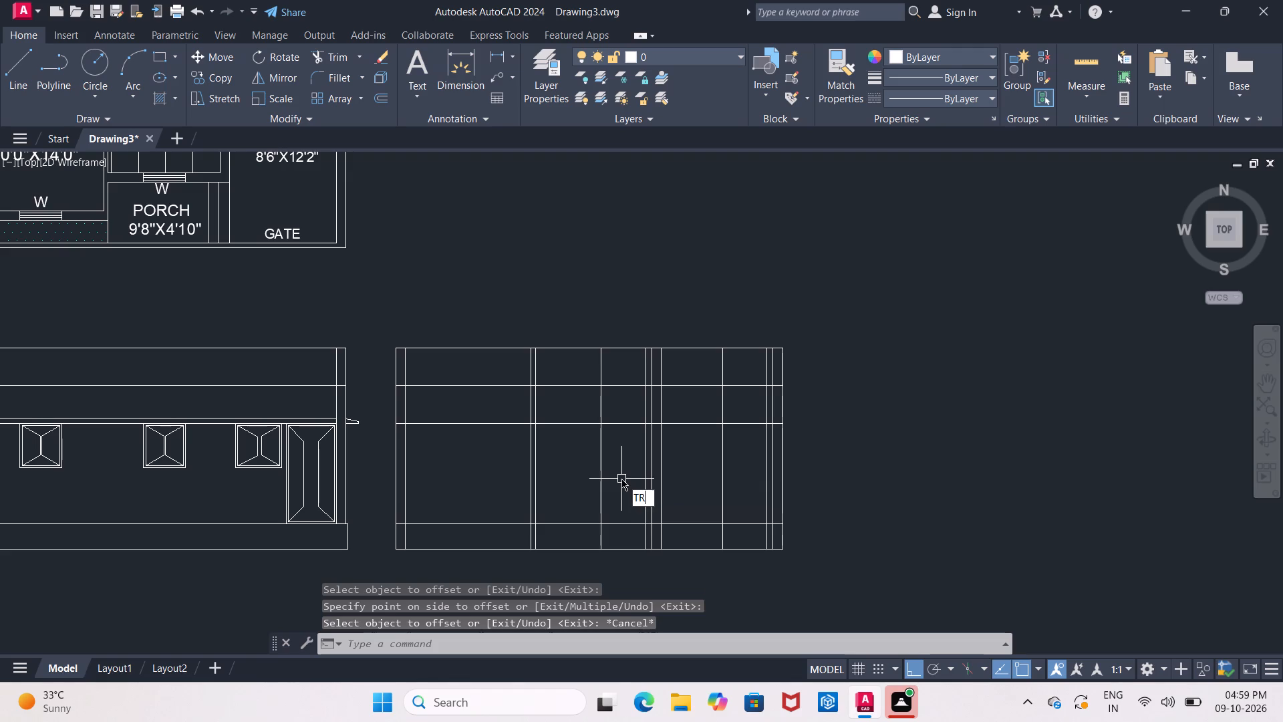
key(Return)
scroll(553, 435, up, 1)
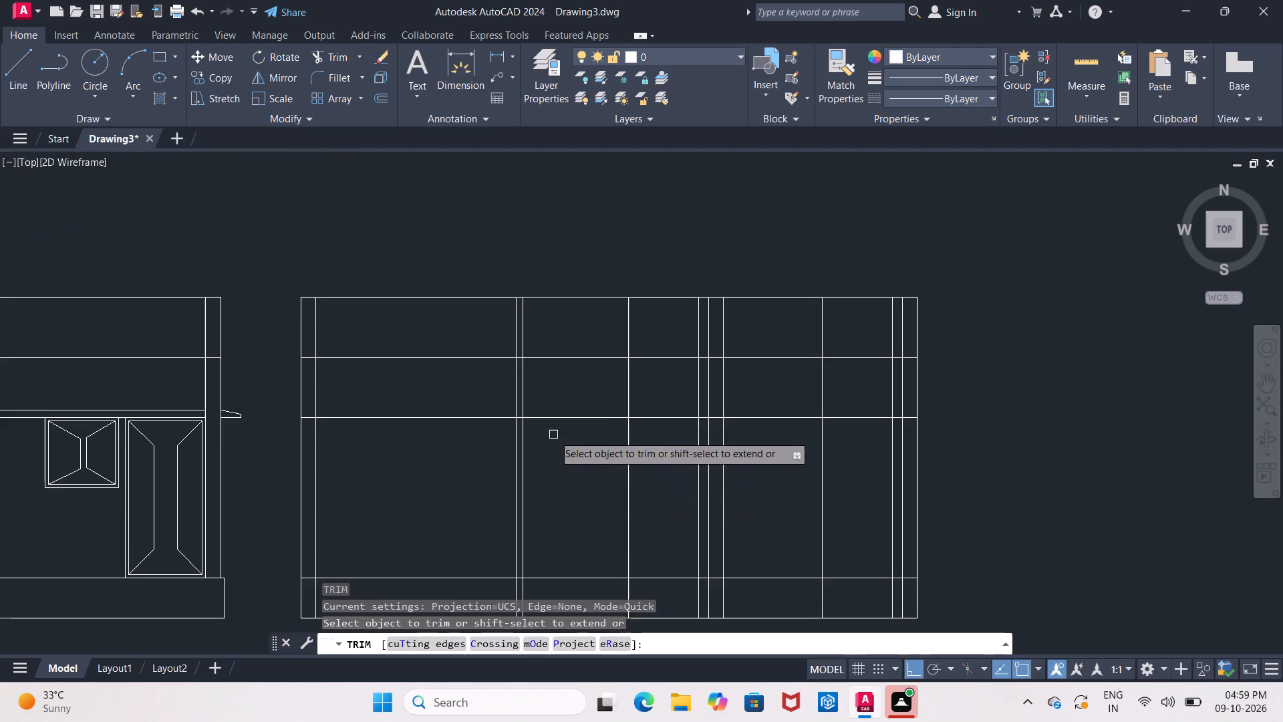
middle_drag(553, 435, 545, 453)
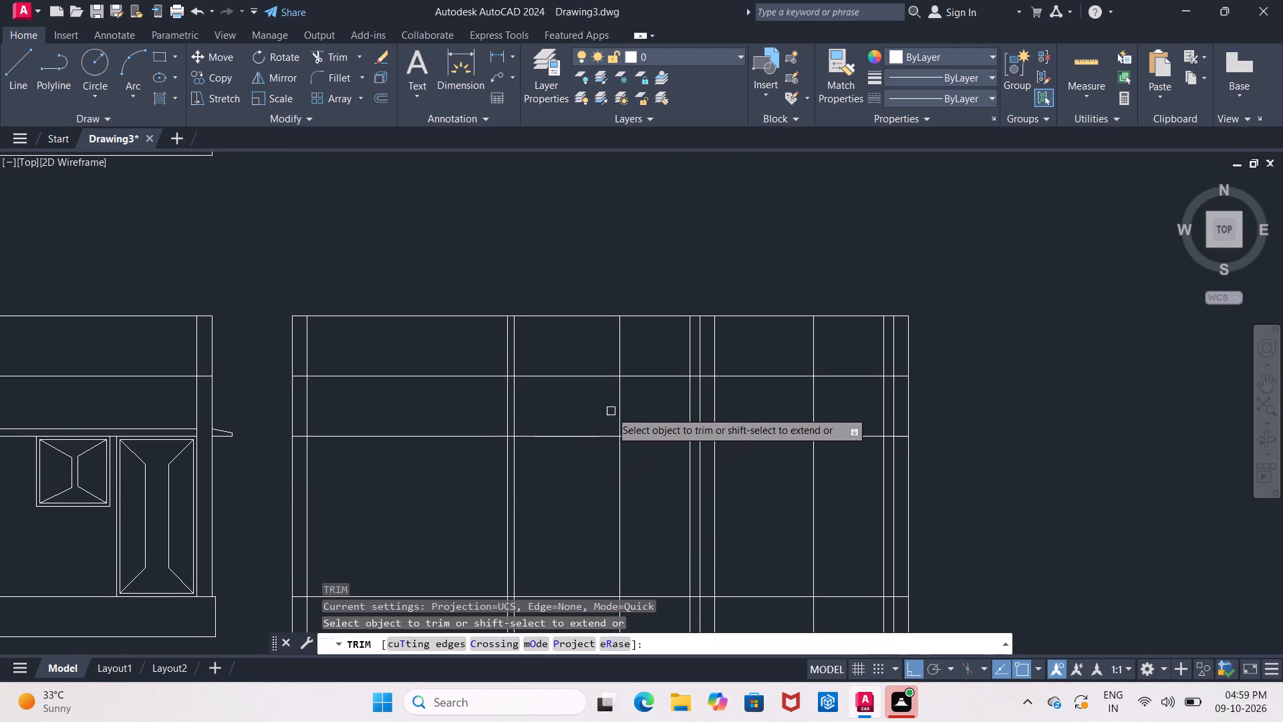
click(619, 415)
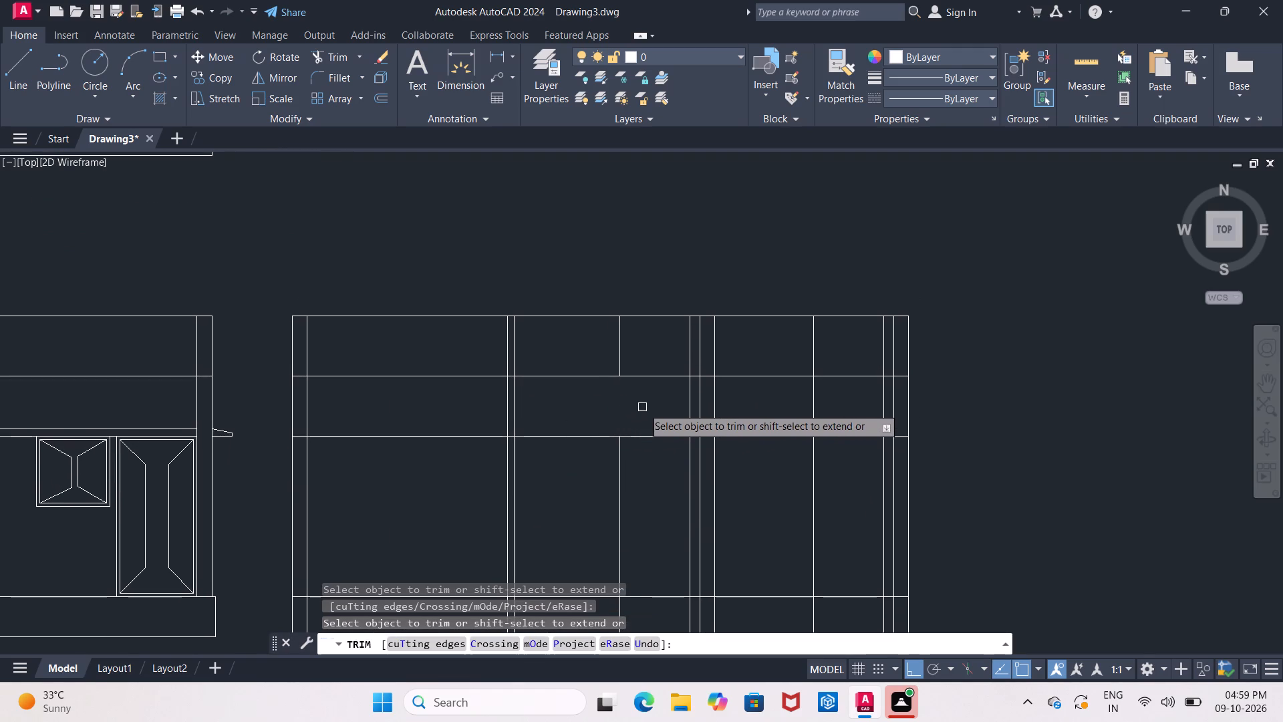
double_click(688, 422)
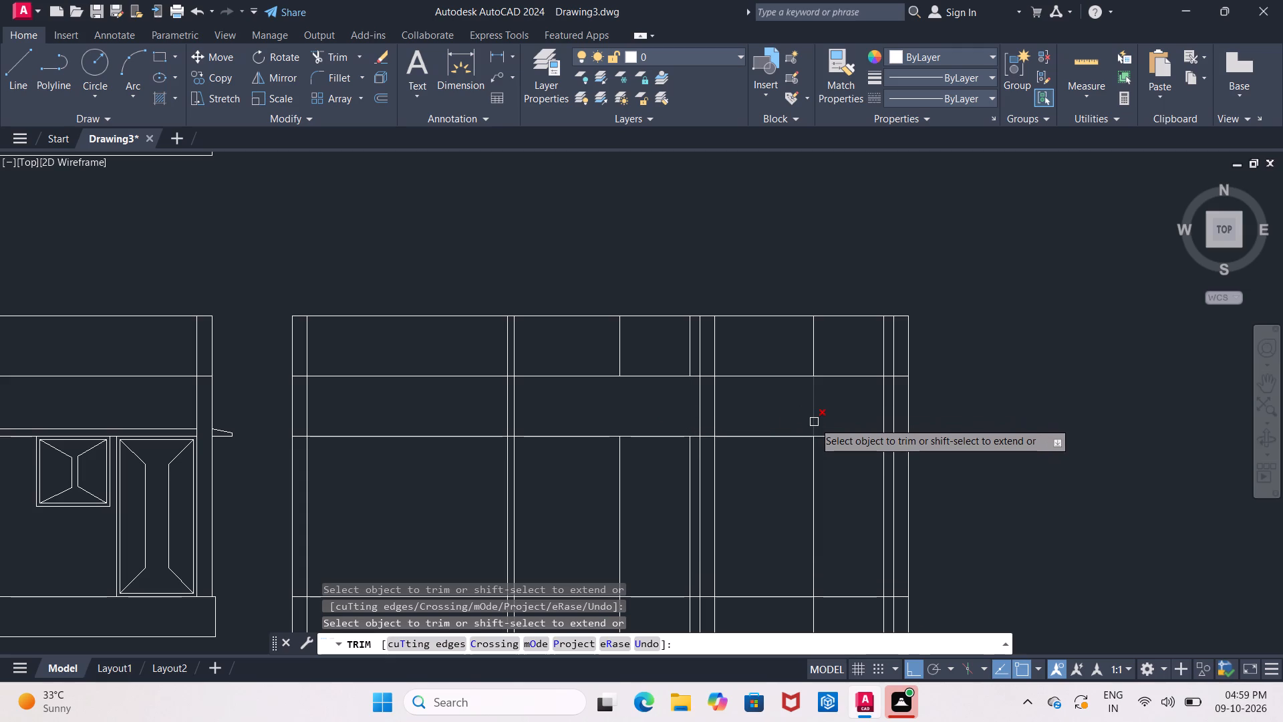
click(814, 422)
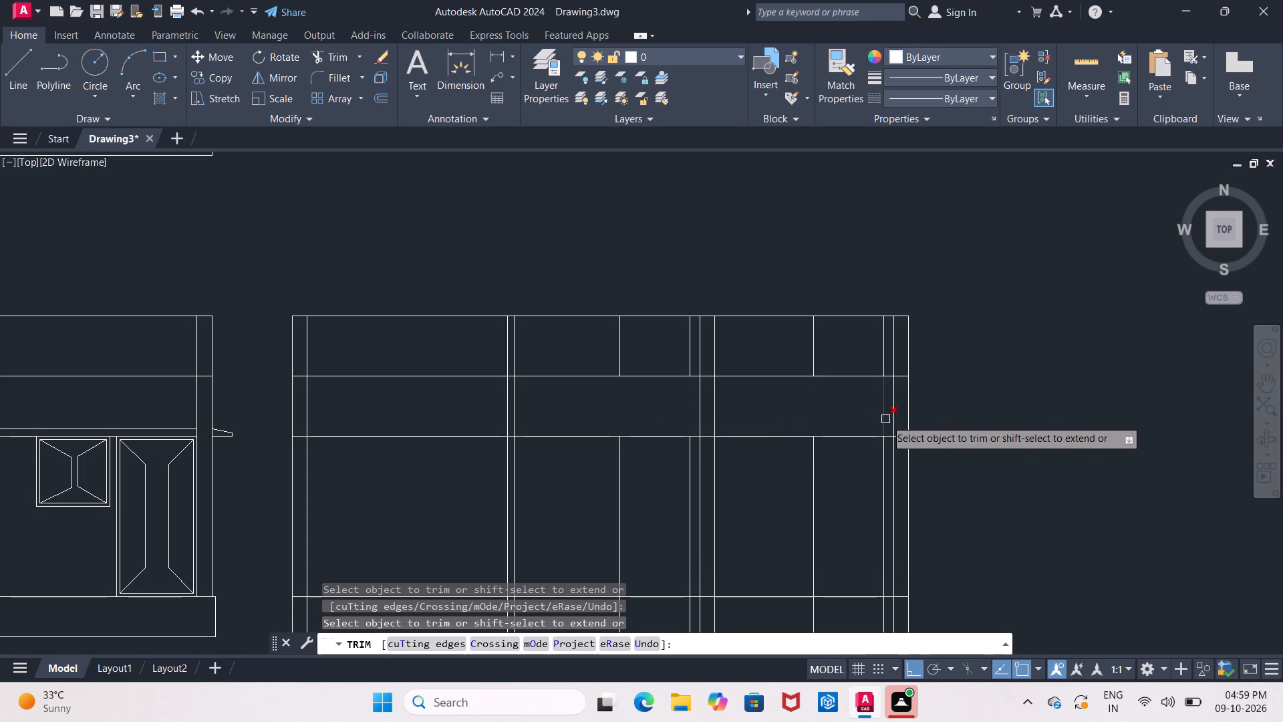
click(885, 419)
Trim the lintel-level line between the 4" partition and the first door opening, and across the partition's thickness.
middle_drag(618, 416, 777, 388)
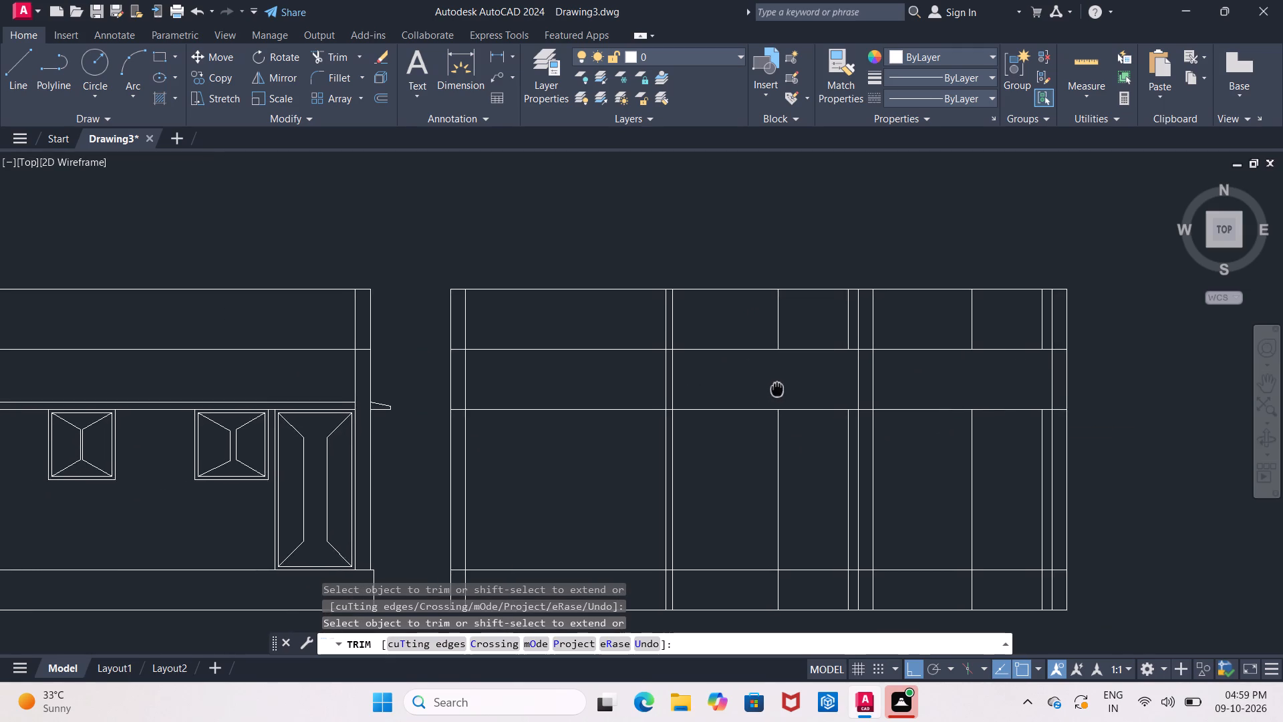
middle_drag(777, 388, 833, 368)
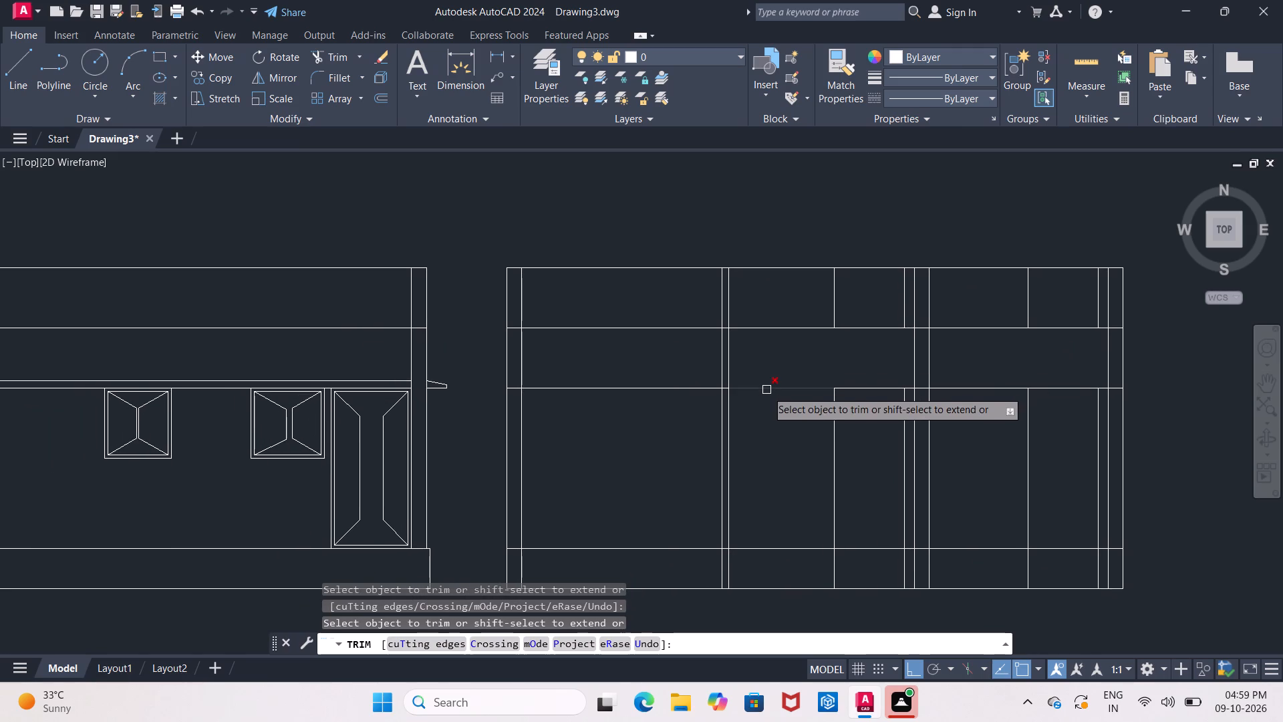
click(766, 390)
scroll(738, 394, up, 2)
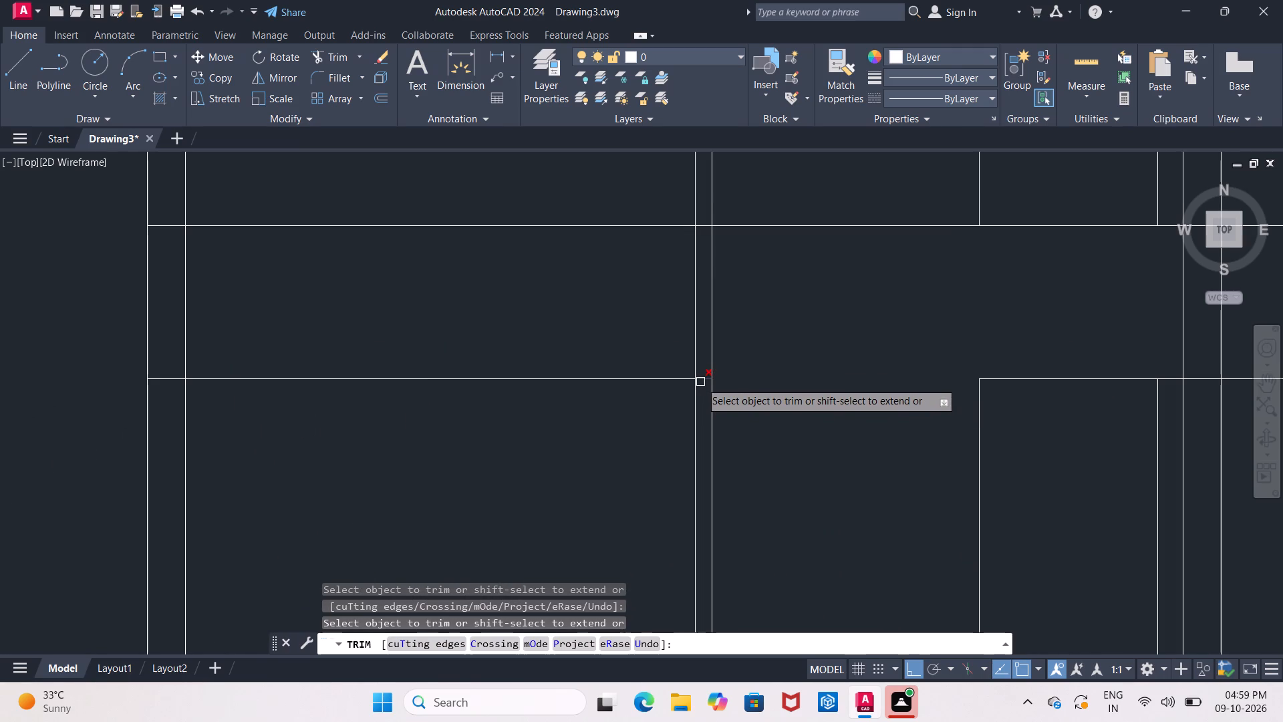
click(702, 381)
scroll(652, 439, down, 2)
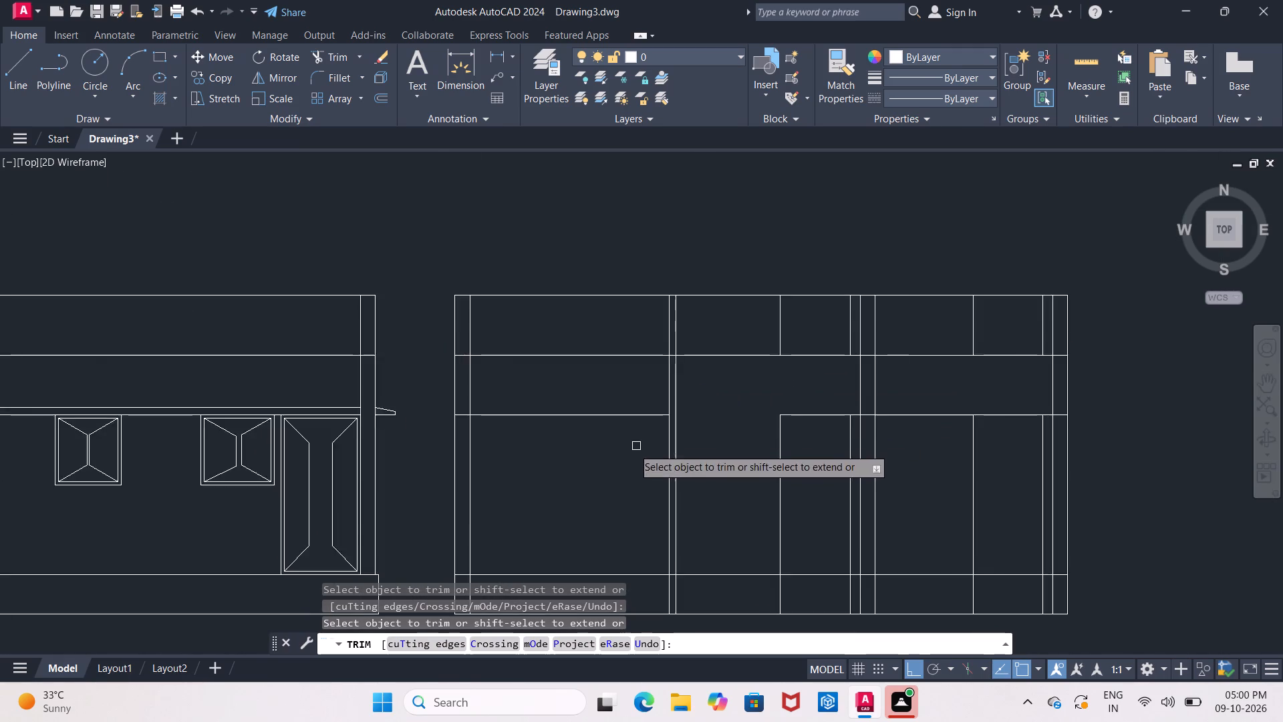
Trim the lintel-level line on both sides of the intermediate 9" wall up to the door openings, and between the second door and end wall.
scroll(631, 450, down, 1)
scroll(689, 469, up, 1)
middle_drag(689, 469, 594, 439)
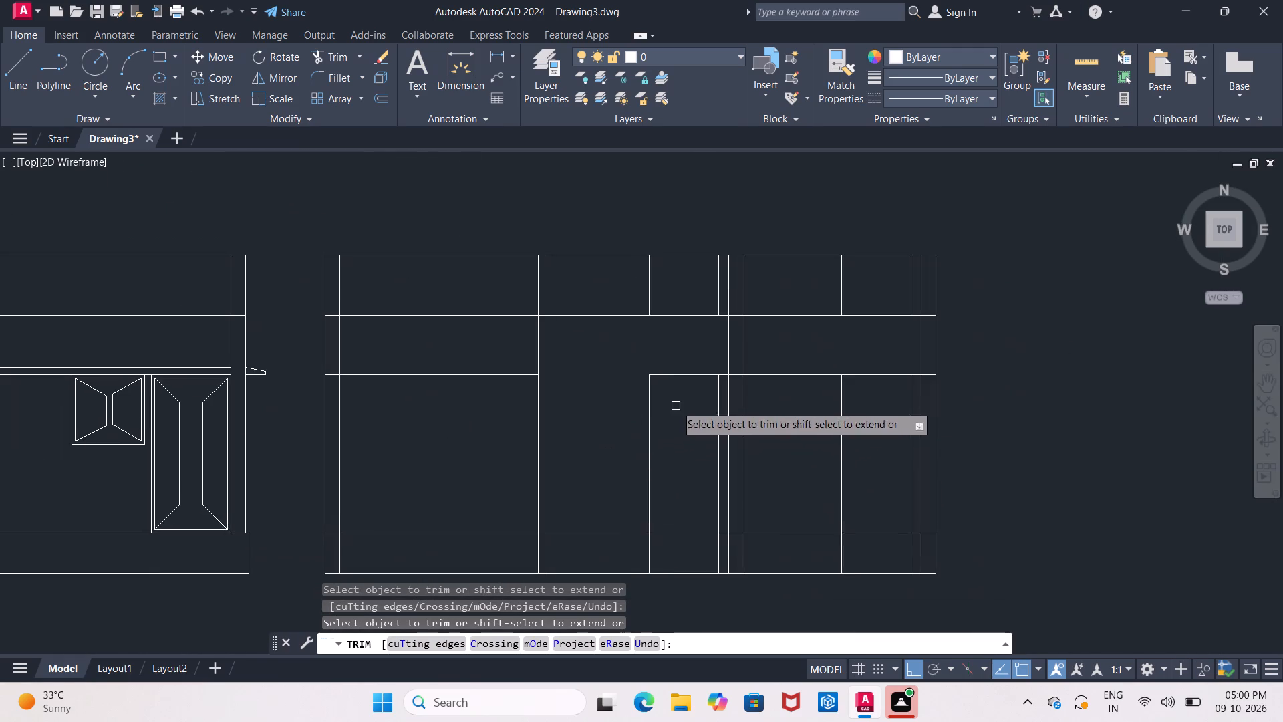
scroll(680, 403, up, 1)
middle_drag(680, 403, 615, 407)
scroll(648, 386, up, 2)
click(737, 328)
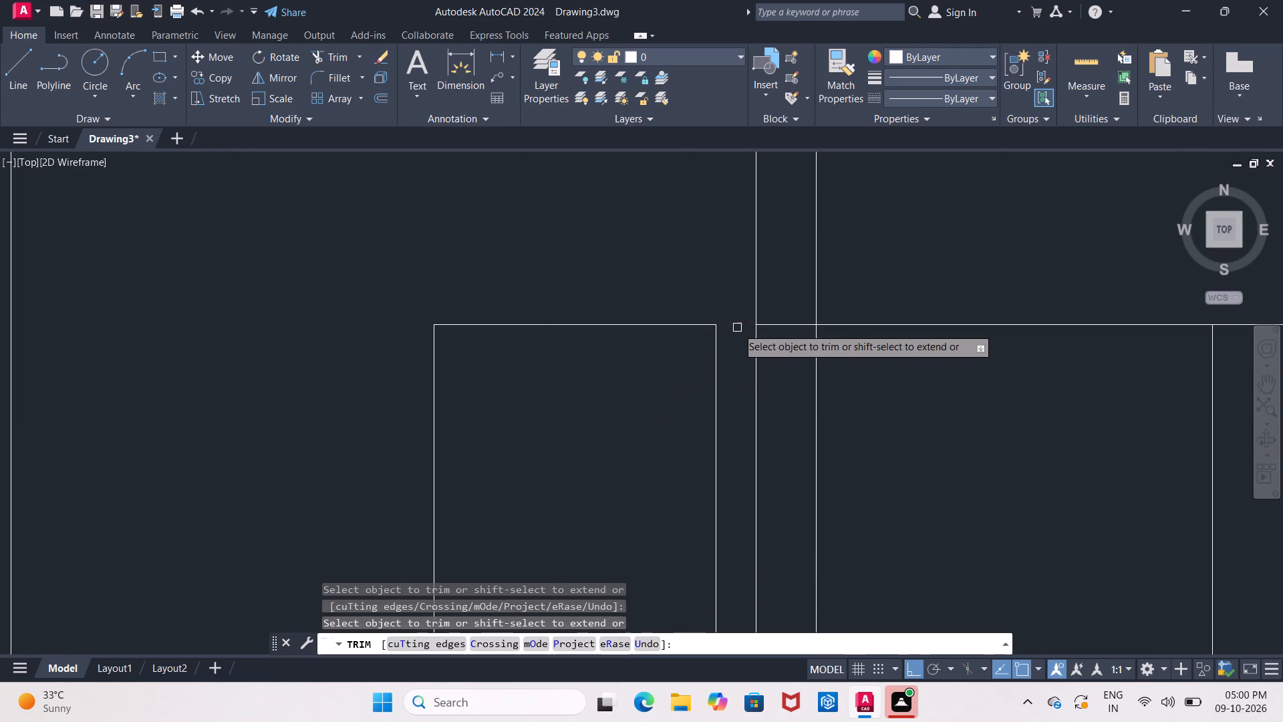
scroll(736, 328, down, 3)
middle_drag(799, 366, 728, 389)
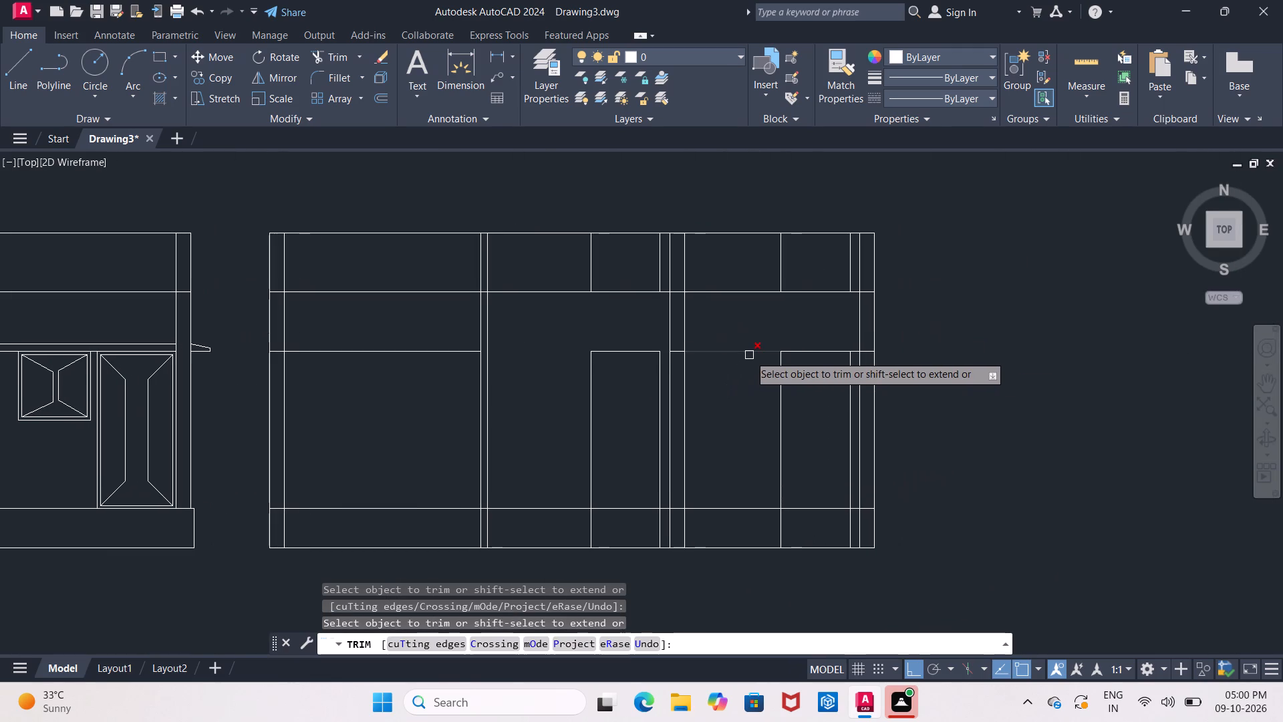
click(749, 355)
scroll(826, 380, up, 2)
middle_drag(824, 378, 720, 406)
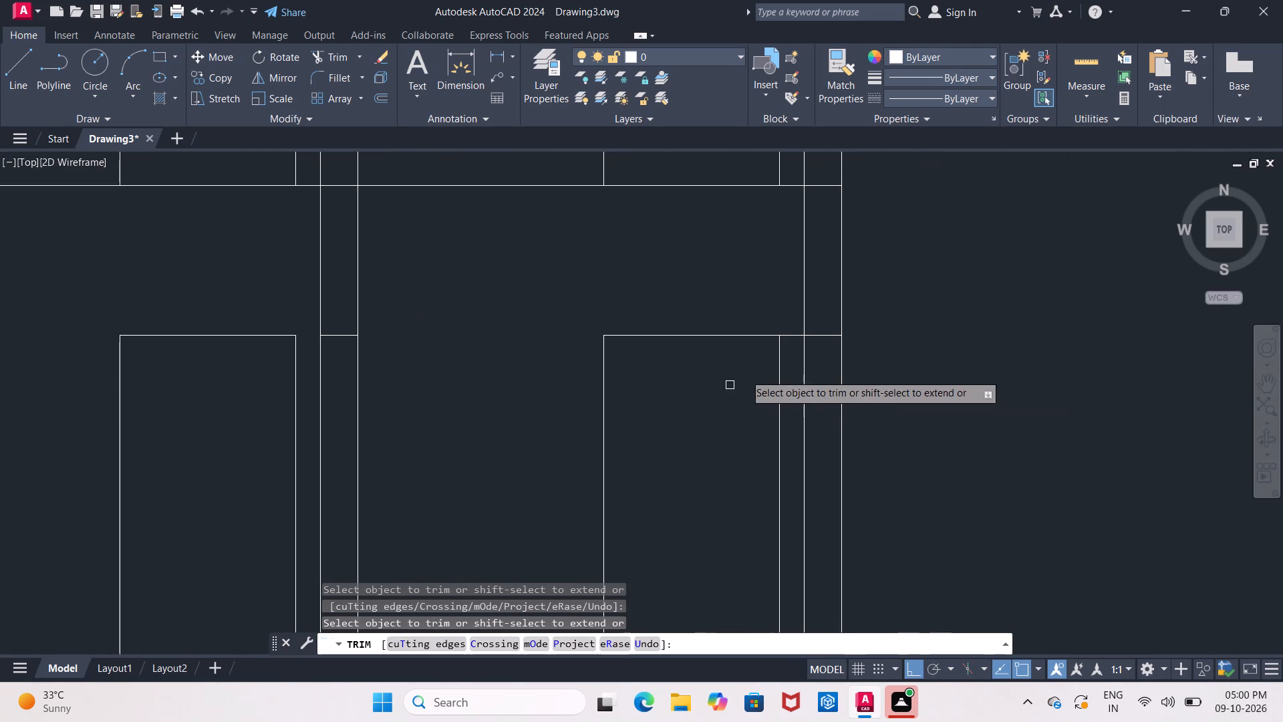
click(795, 340)
scroll(795, 340, down, 3)
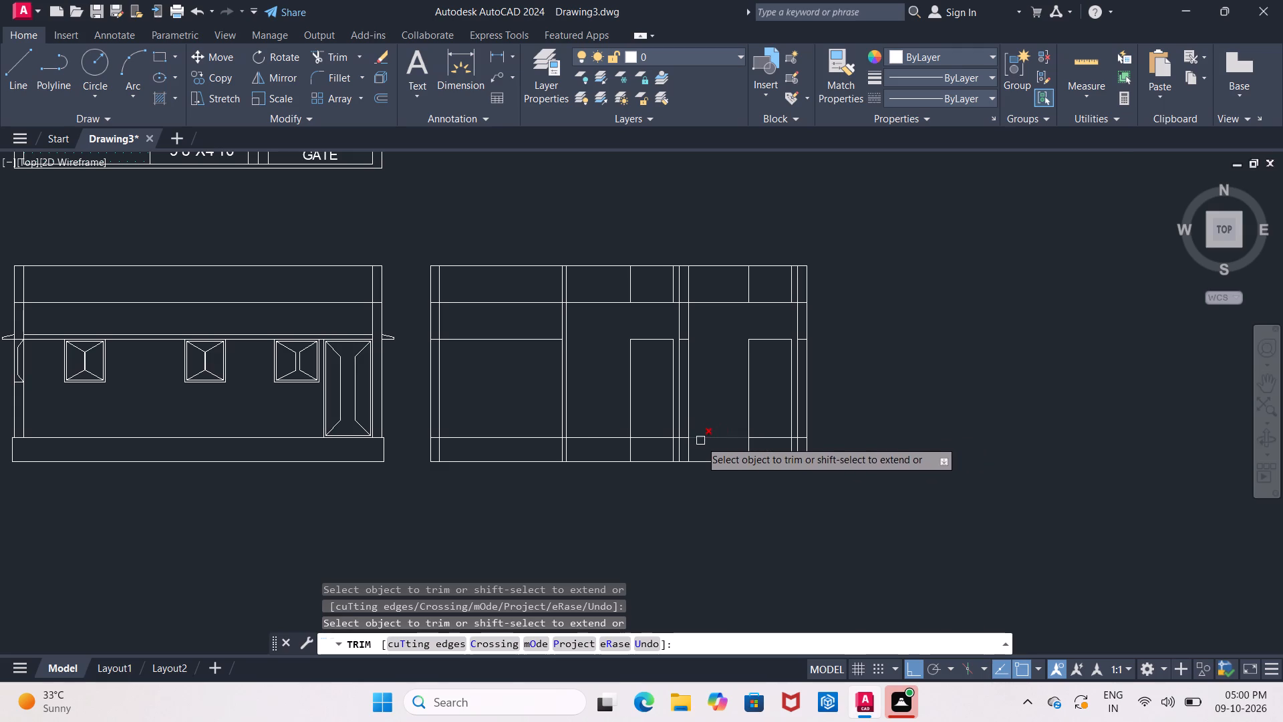
Trim the plinth-level line in the two 6" gaps between each door opening and the wall beside it.
scroll(701, 439, up, 3)
middle_drag(702, 393, 771, 414)
scroll(772, 421, down, 1)
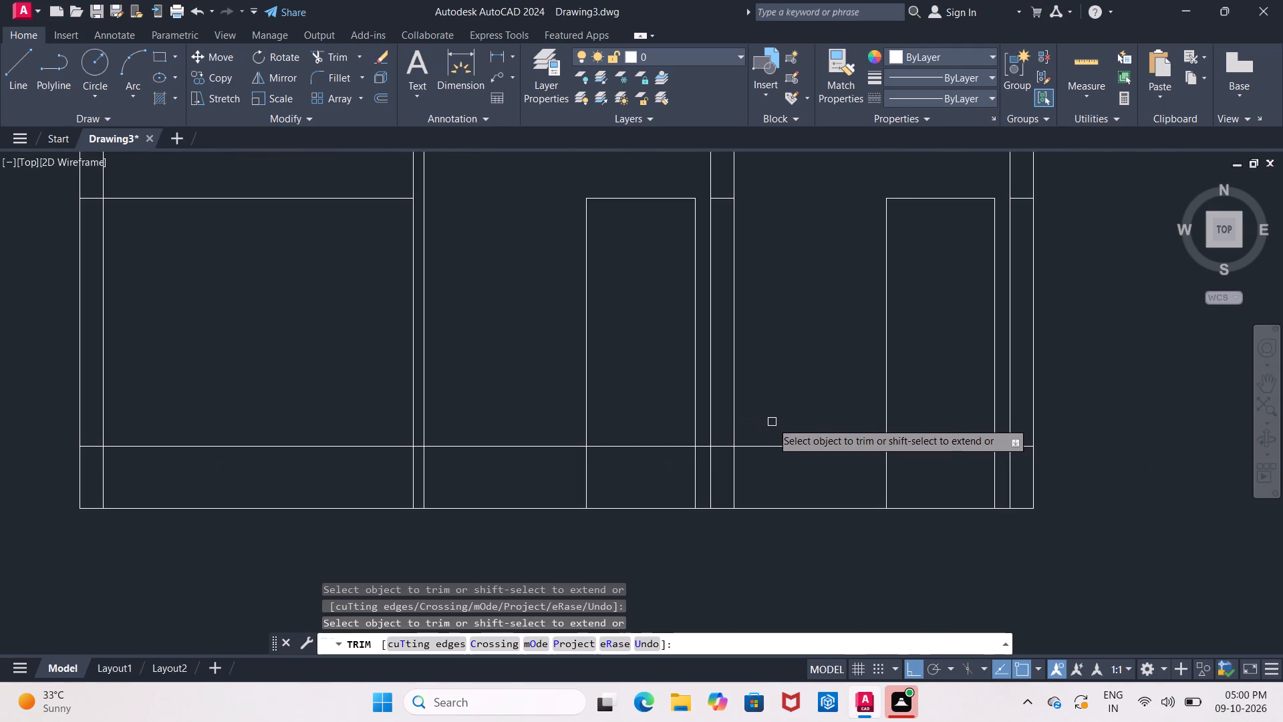
click(703, 447)
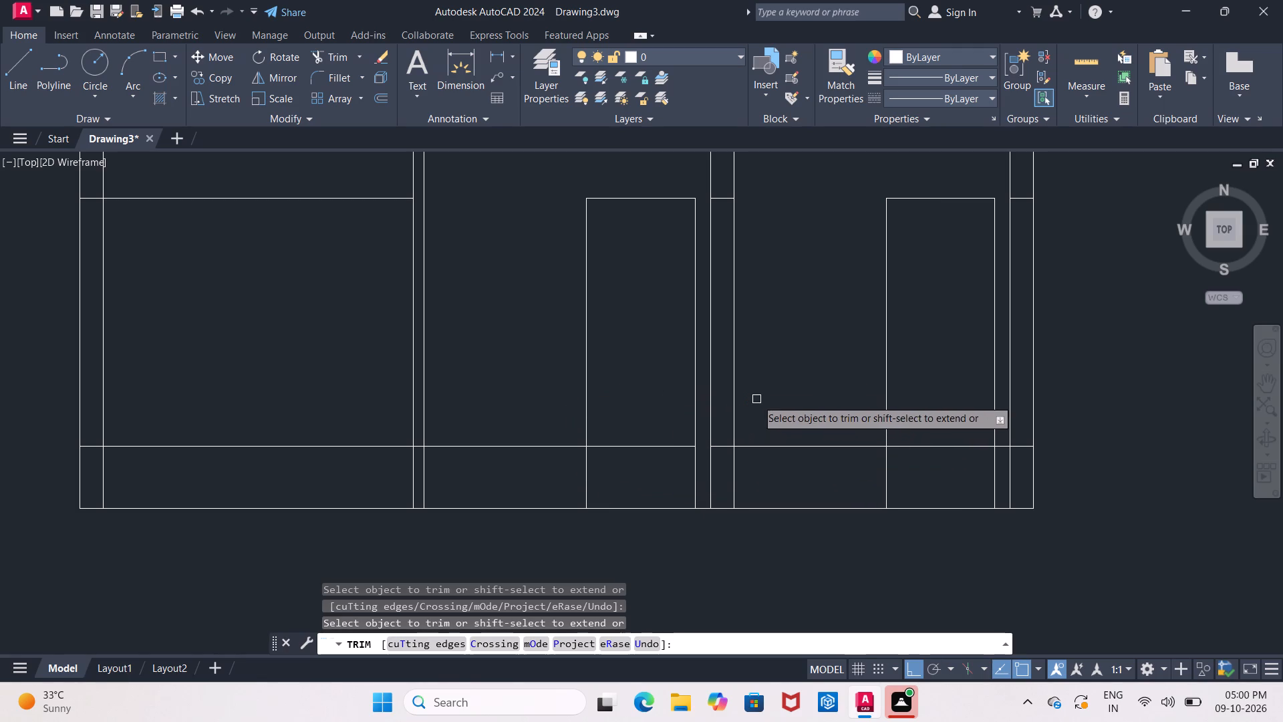
middle_drag(776, 383, 723, 429)
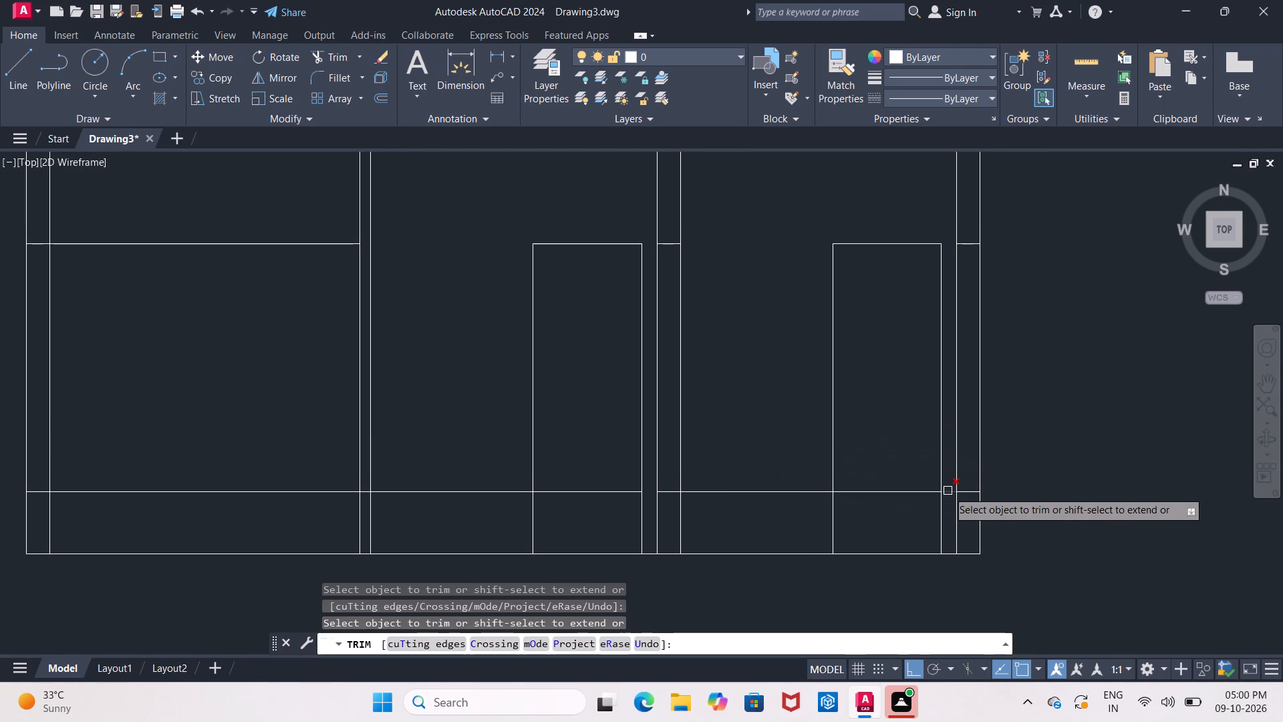
click(948, 491)
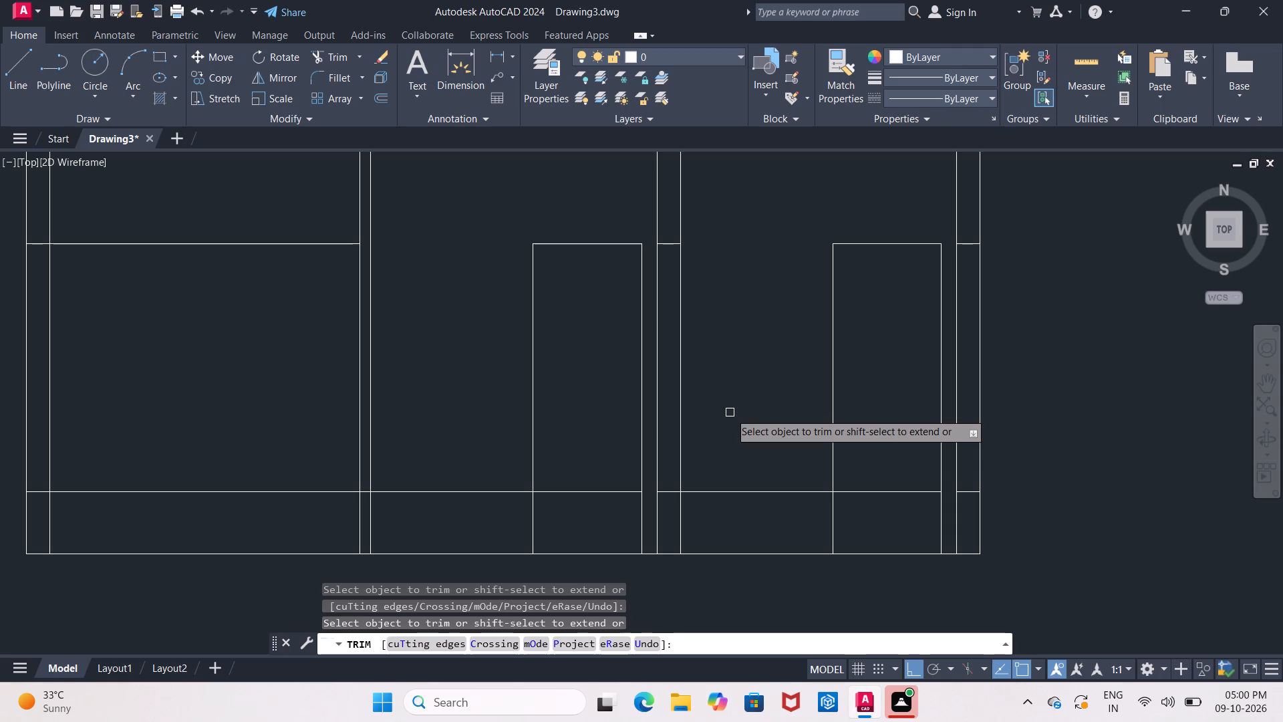
key(Escape)
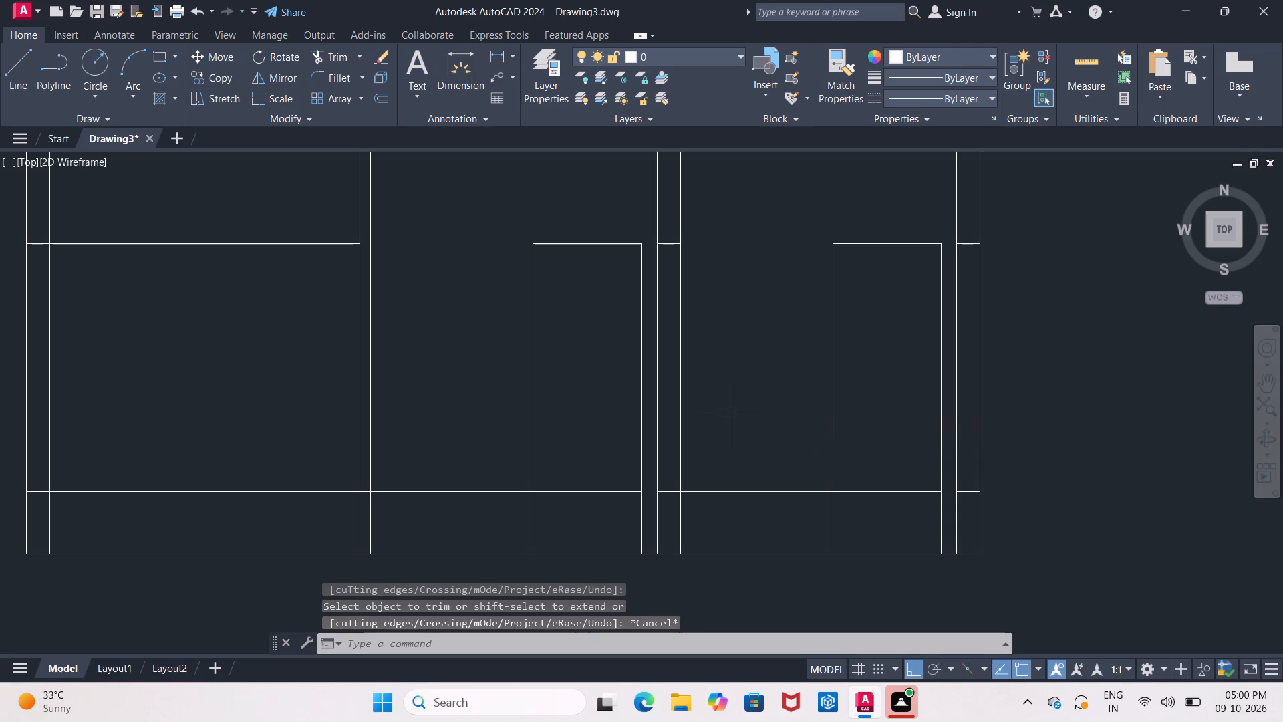
Offset the top, both sides and the plinth-level line of the first door opening 3" inward for its frame.
key(o)
key(Return)
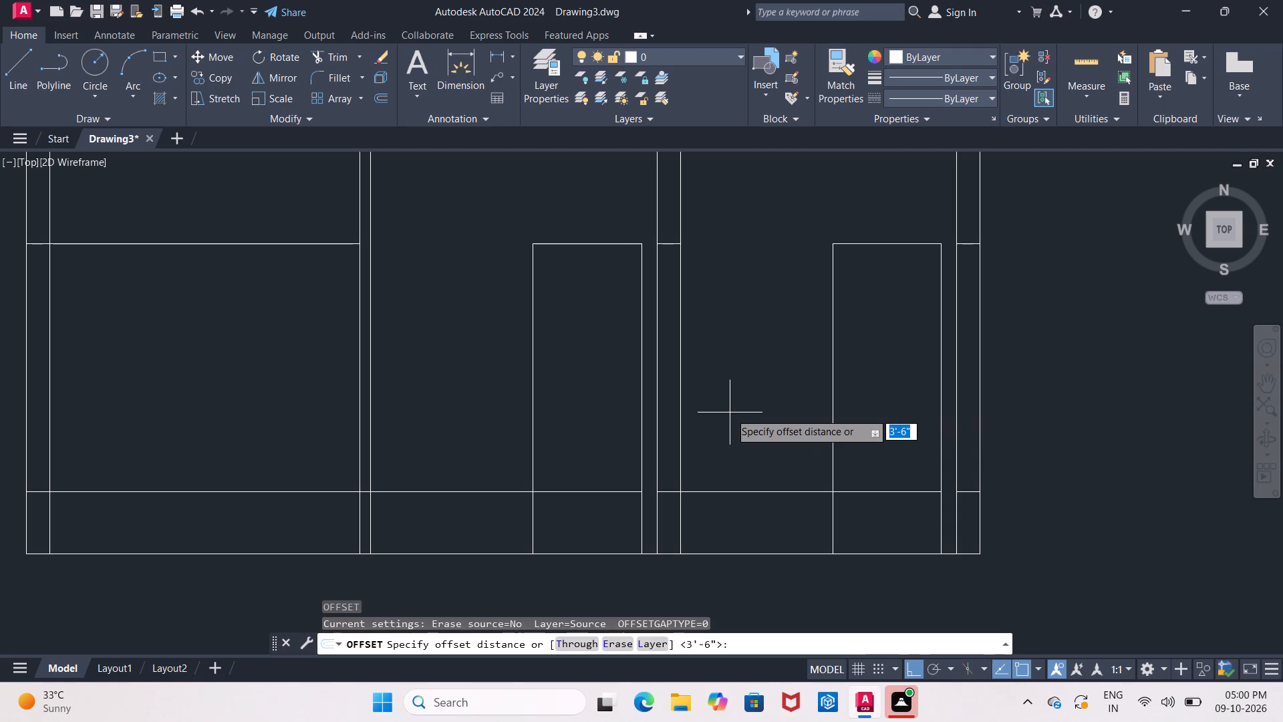
key(3)
key(shift+quotedbl)
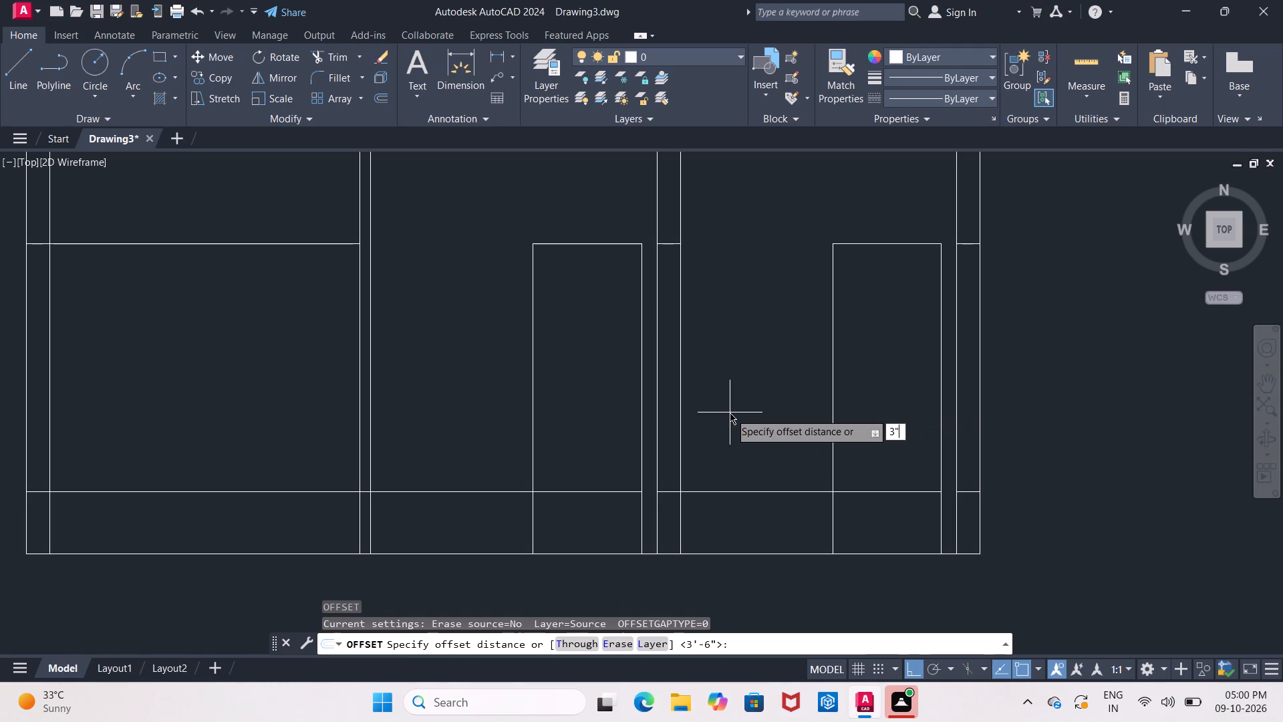
key(Return)
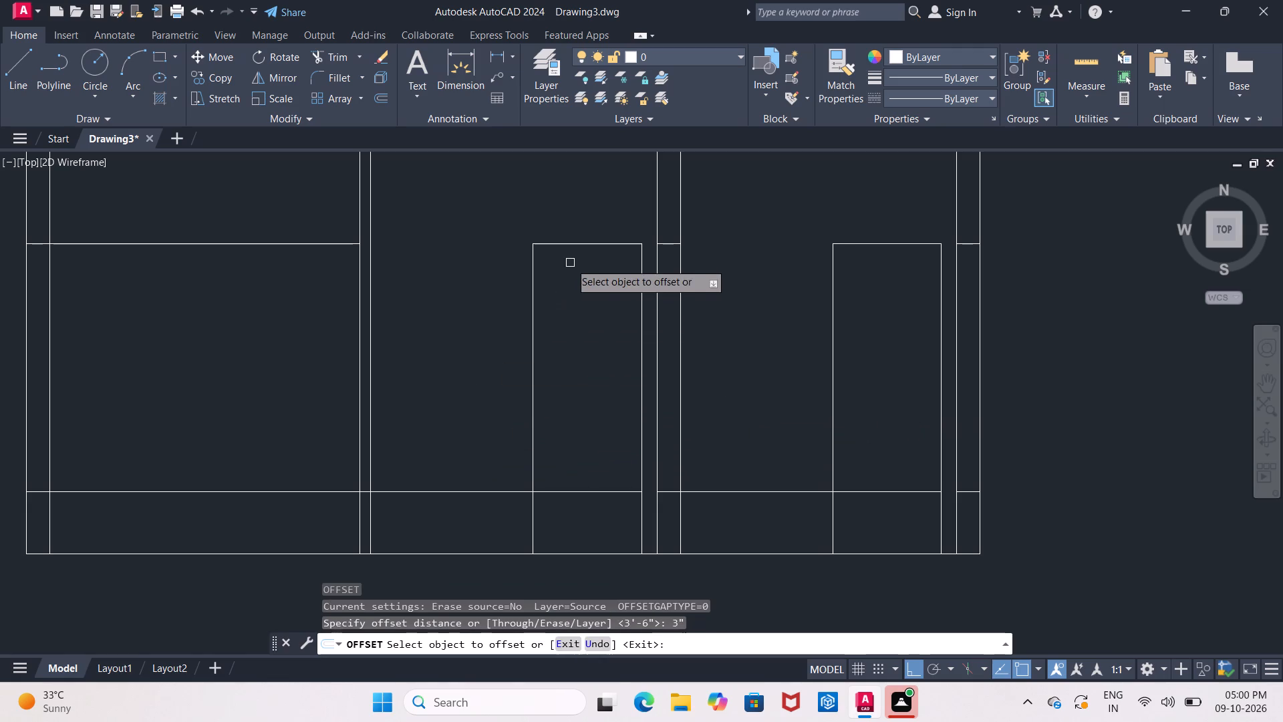
click(580, 245)
click(587, 296)
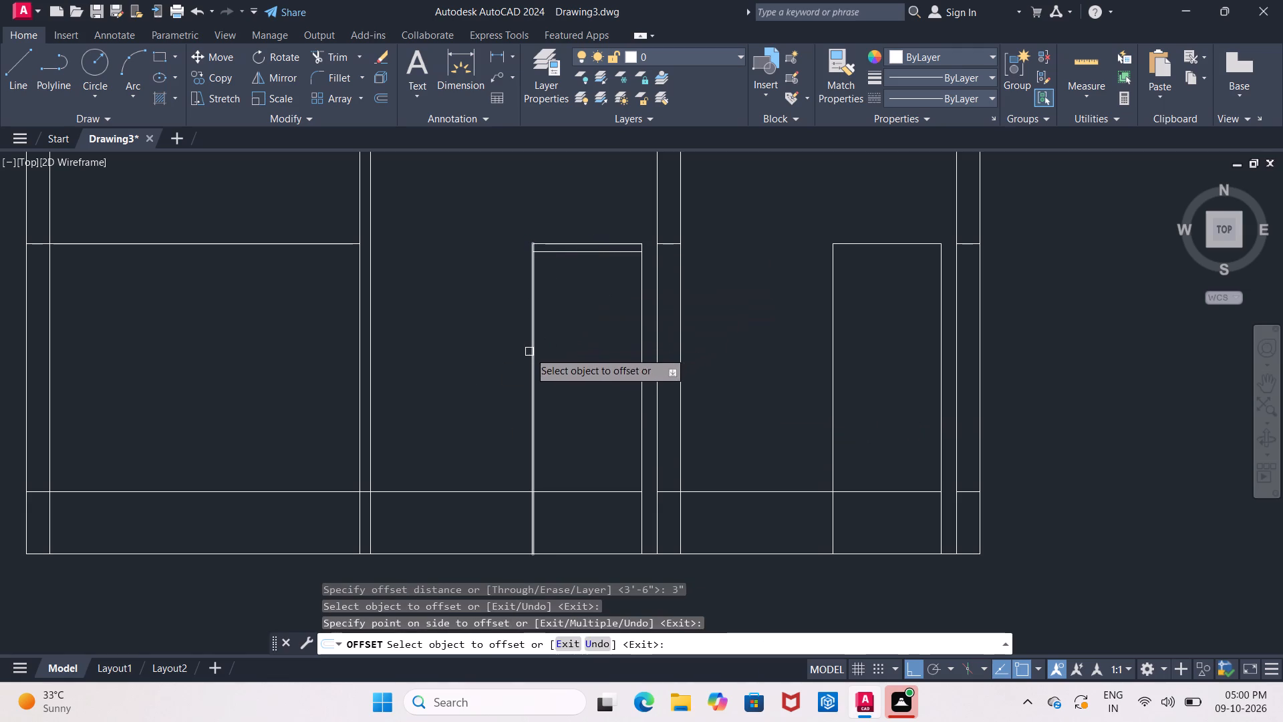
click(529, 352)
click(561, 349)
click(584, 493)
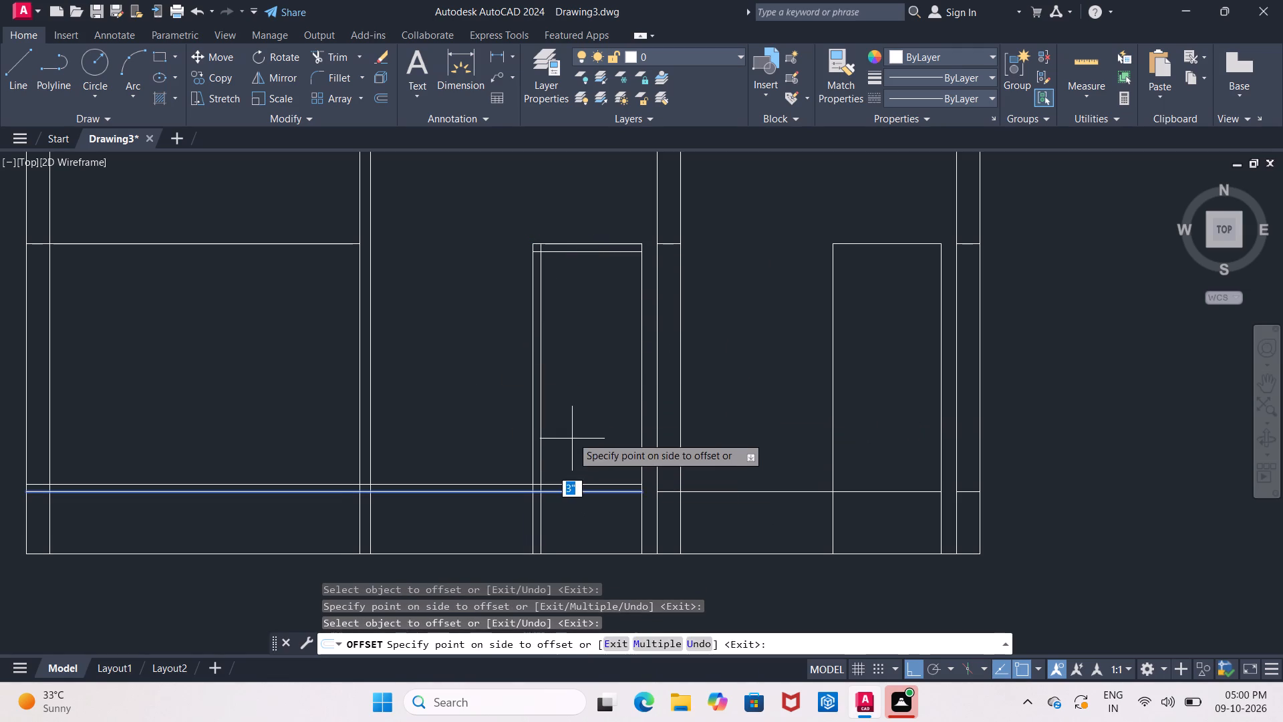
click(572, 437)
double_click(638, 426)
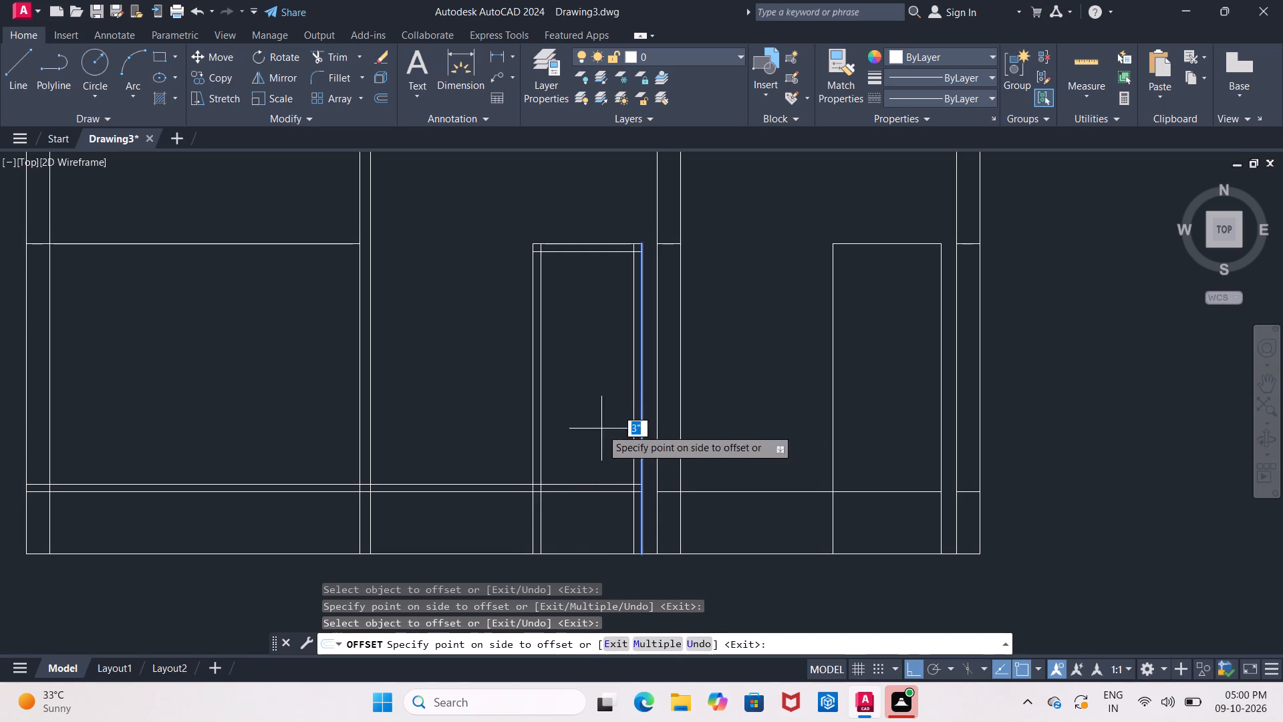
click(601, 429)
Offset the top, both sides and the plinth-level line of the far bay's door opening 3" inward for its frame.
click(870, 243)
click(883, 286)
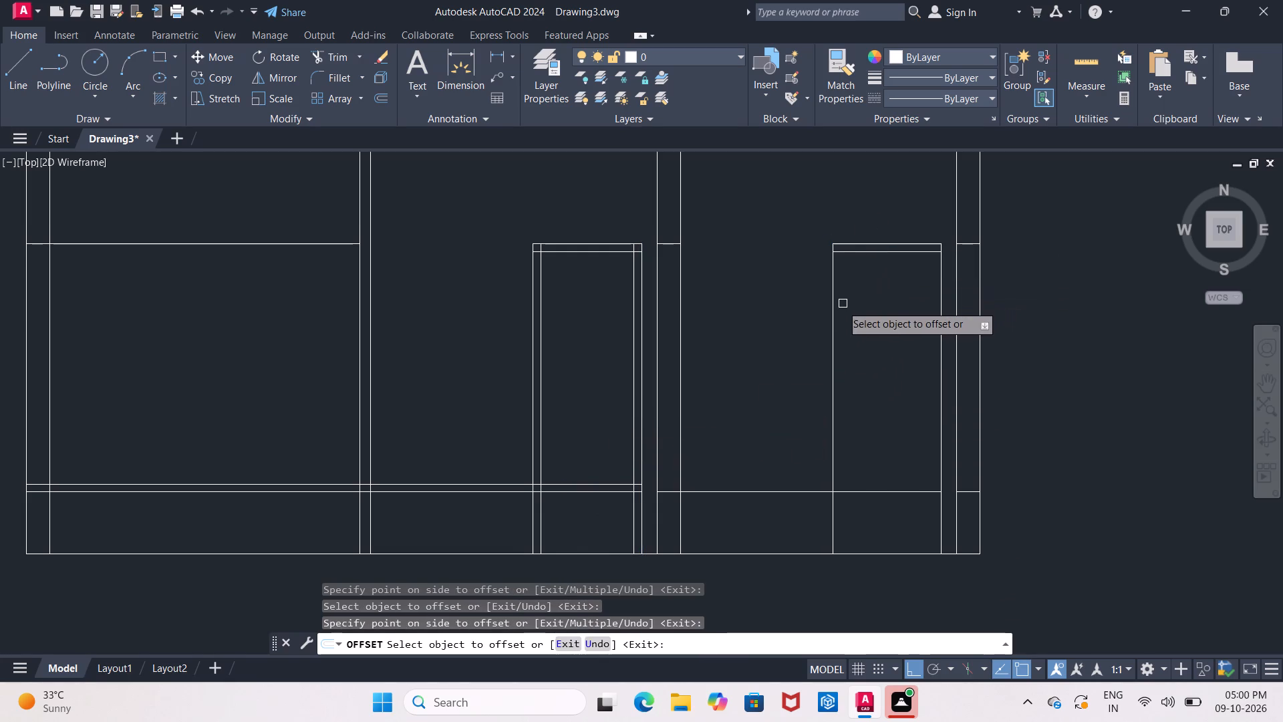
click(833, 312)
click(887, 315)
click(895, 490)
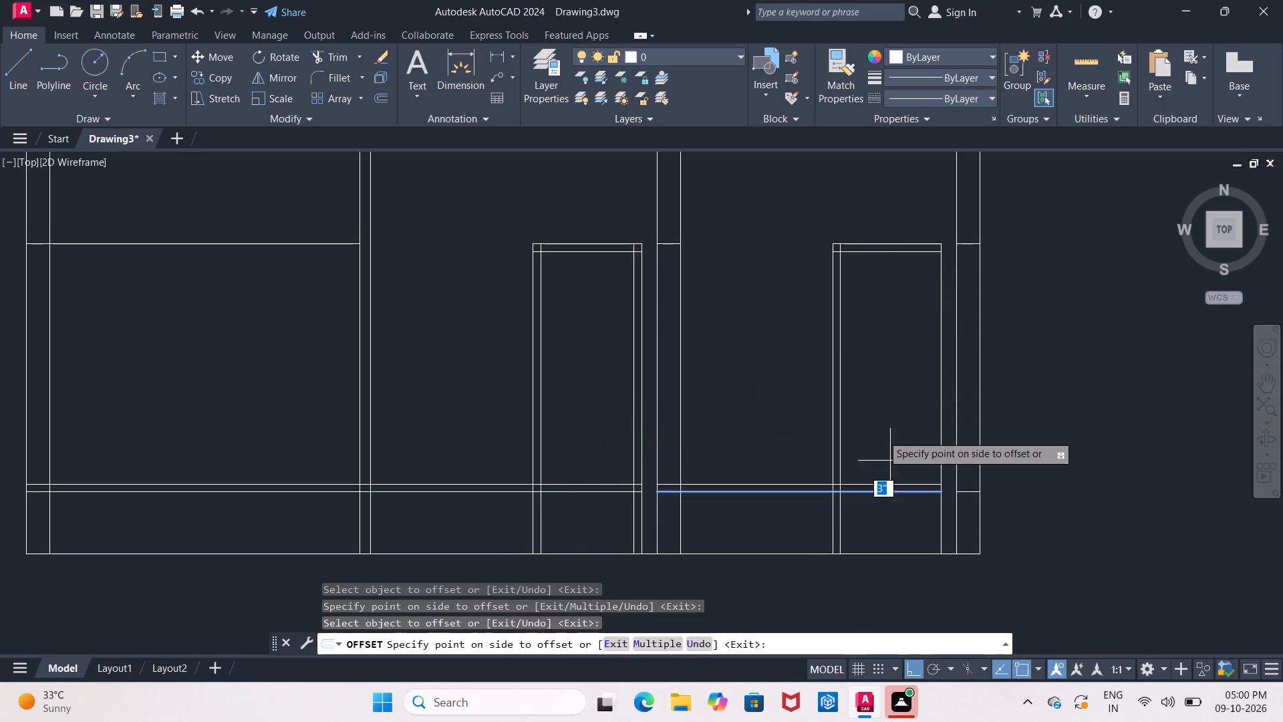
click(877, 423)
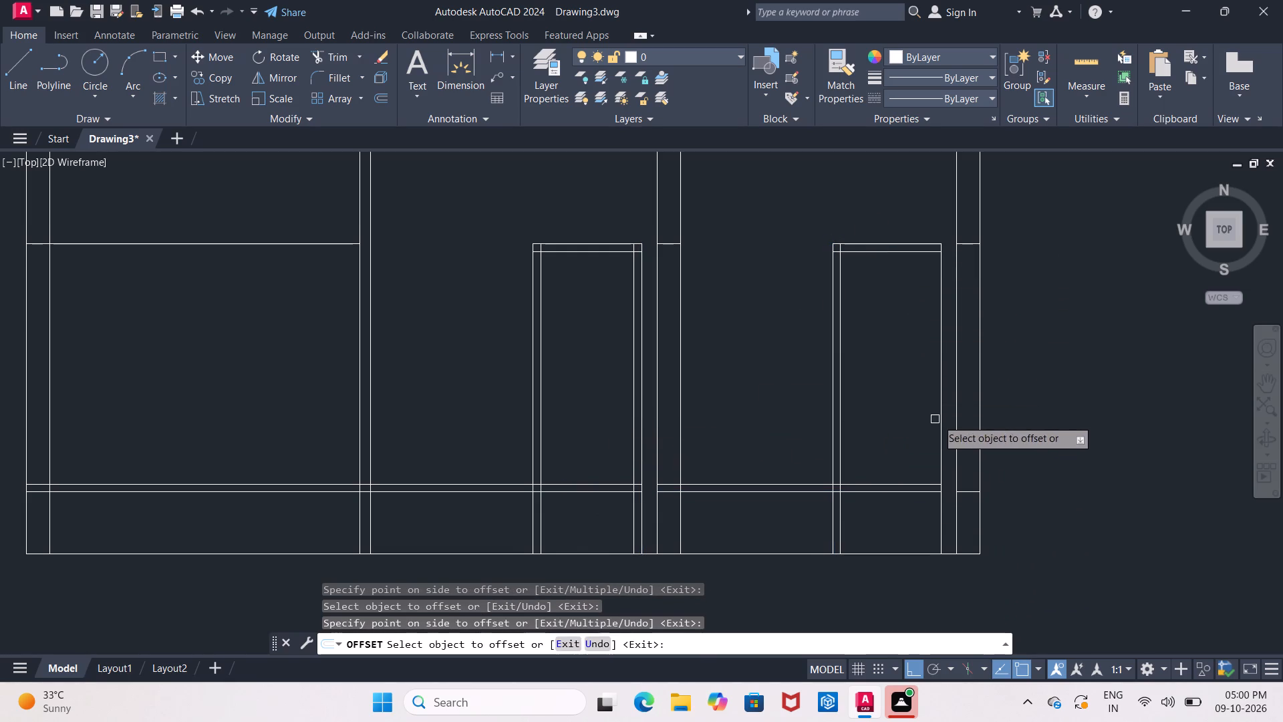
drag(942, 425, 923, 425)
click(880, 421)
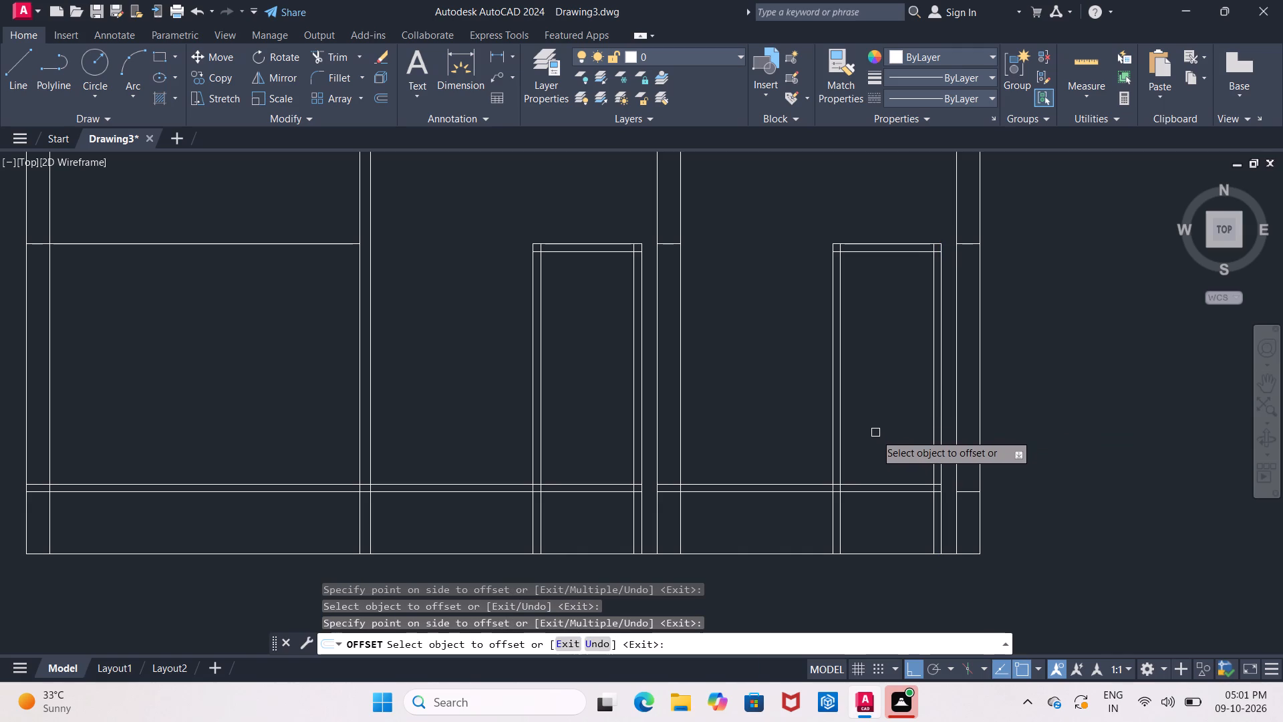
middle_drag(875, 435, 923, 327)
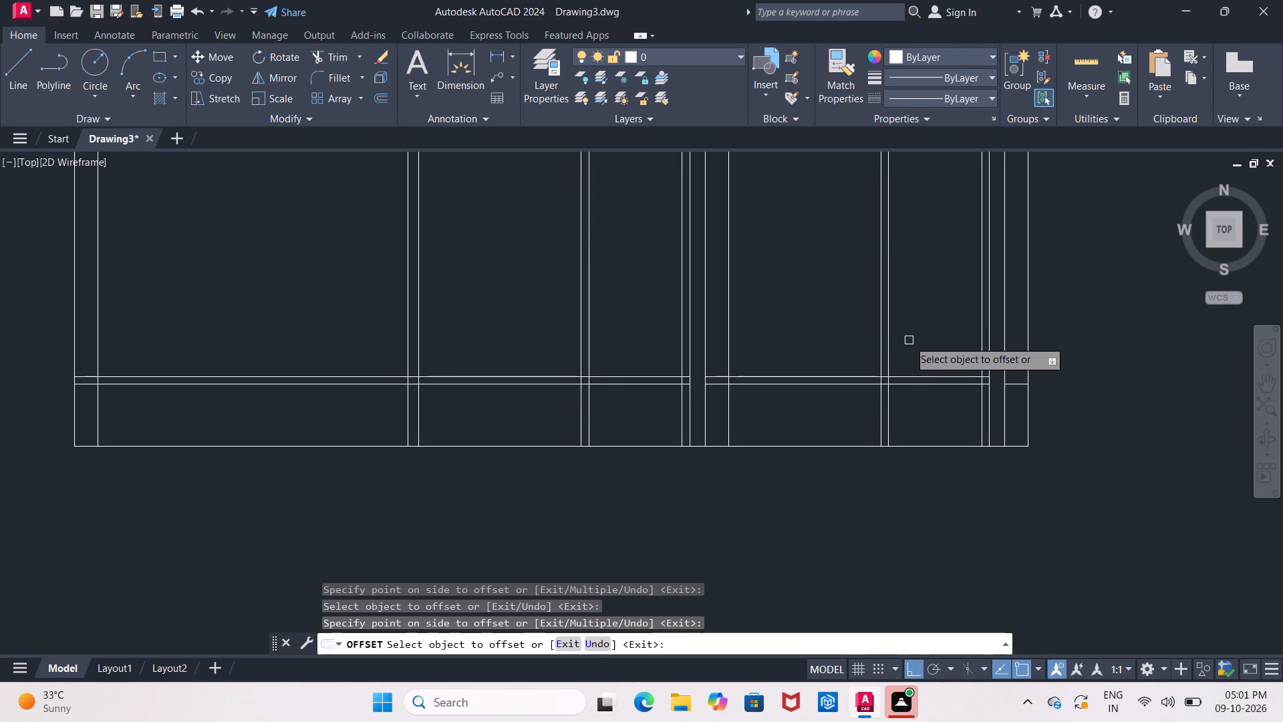
middle_drag(909, 340, 896, 322)
middle_drag(896, 322, 847, 382)
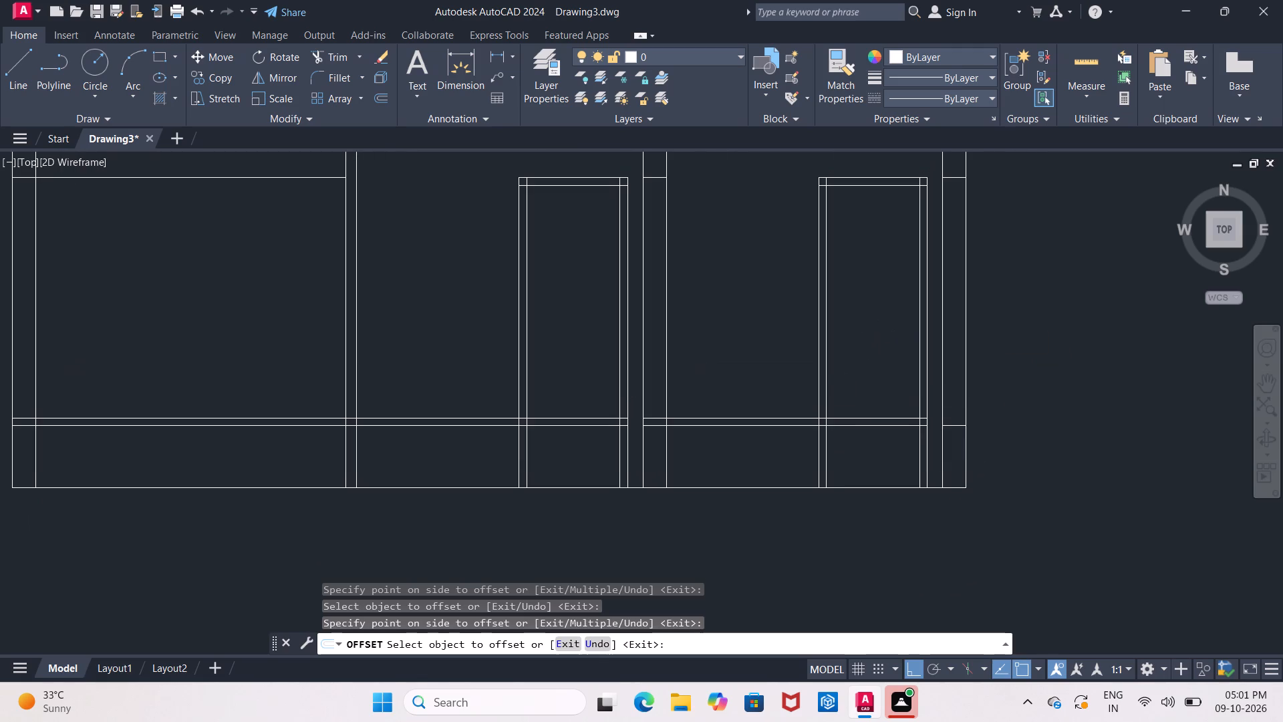
middle_drag(849, 380, 835, 392)
scroll(858, 347, up, 1)
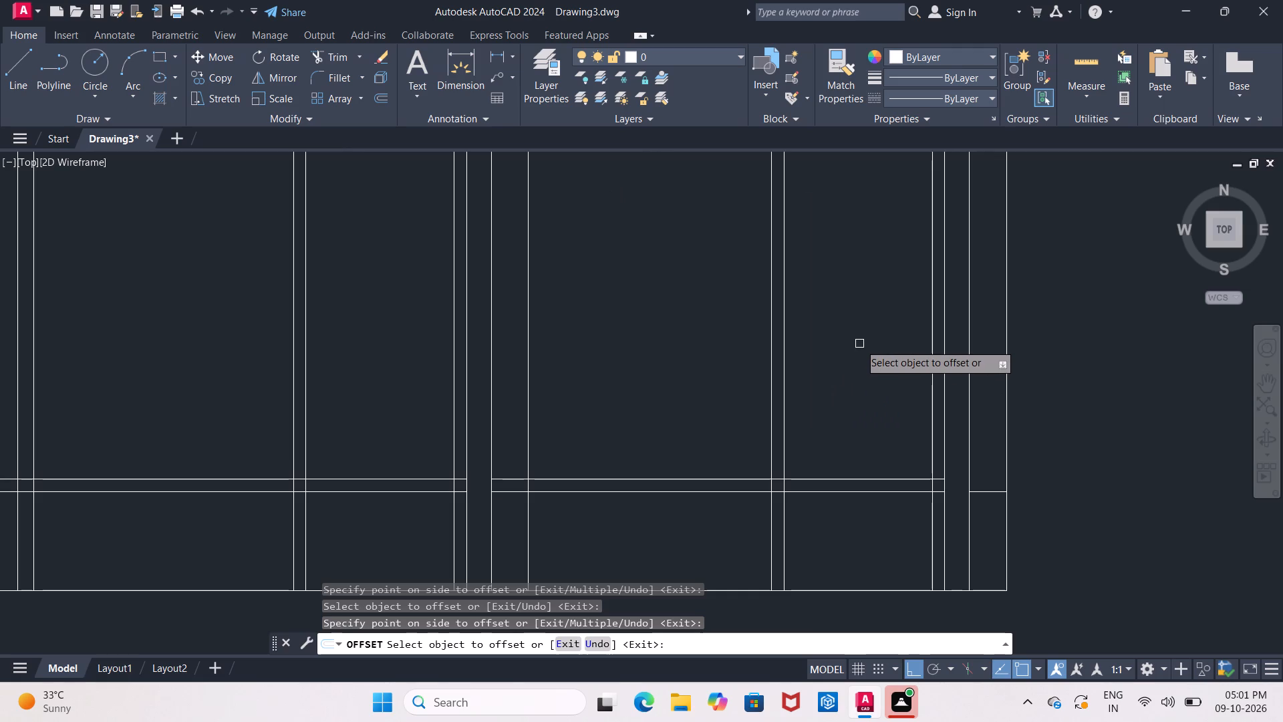
key(Escape)
Trim both left jamb lines of the far bay's door below the plinth-level line.
key(t)
key(e)
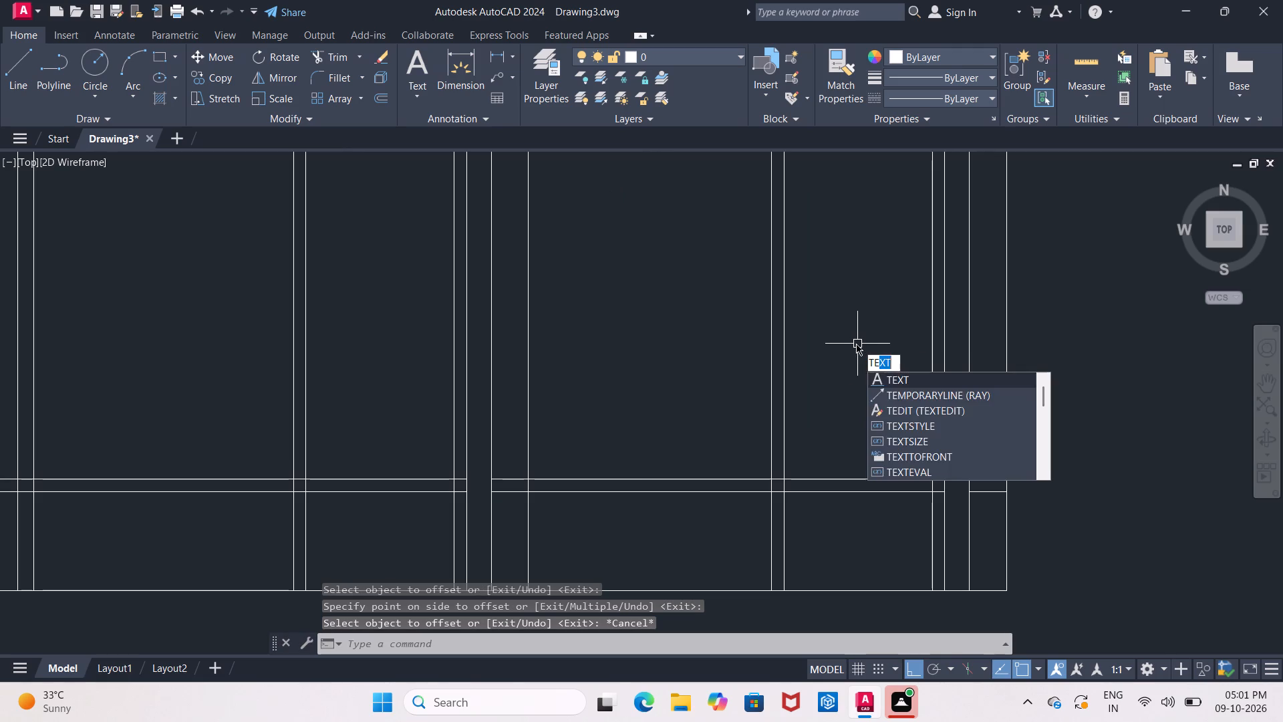
key(r)
key(BackSpace)
key(BackSpace)
key(r)
key(Return)
key(Return)
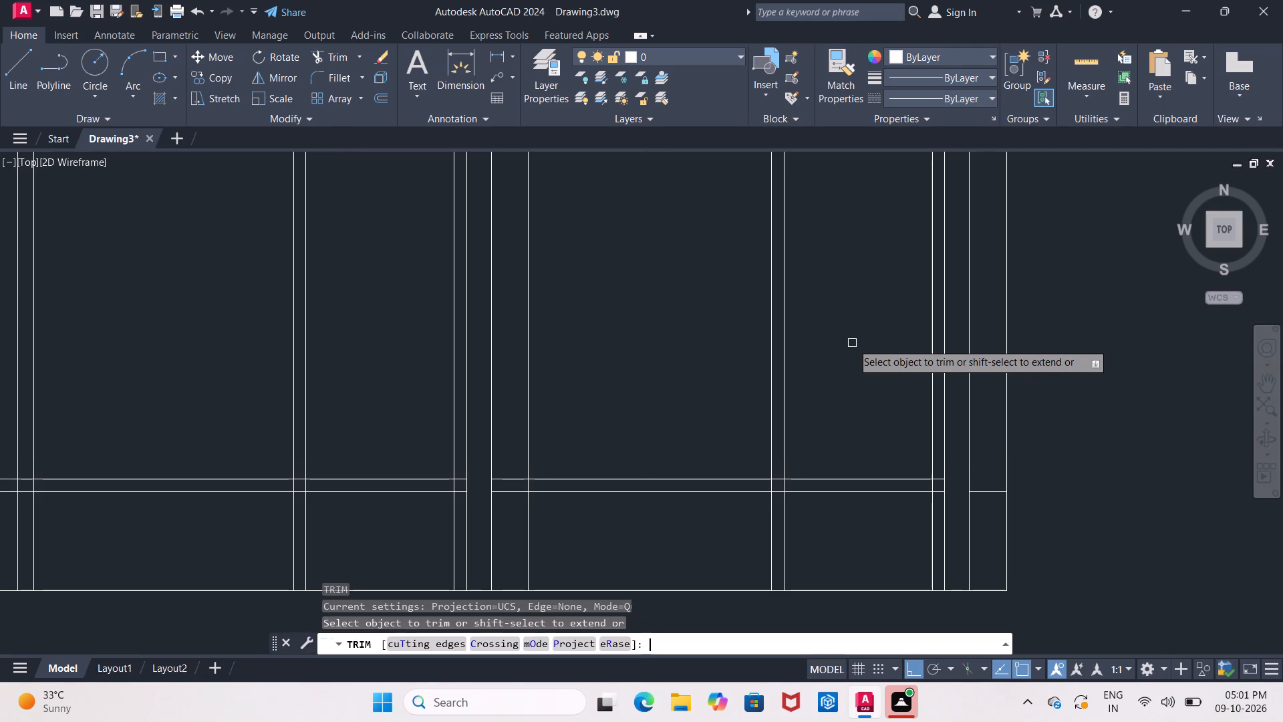
scroll(852, 343, down, 3)
scroll(851, 344, up, 2)
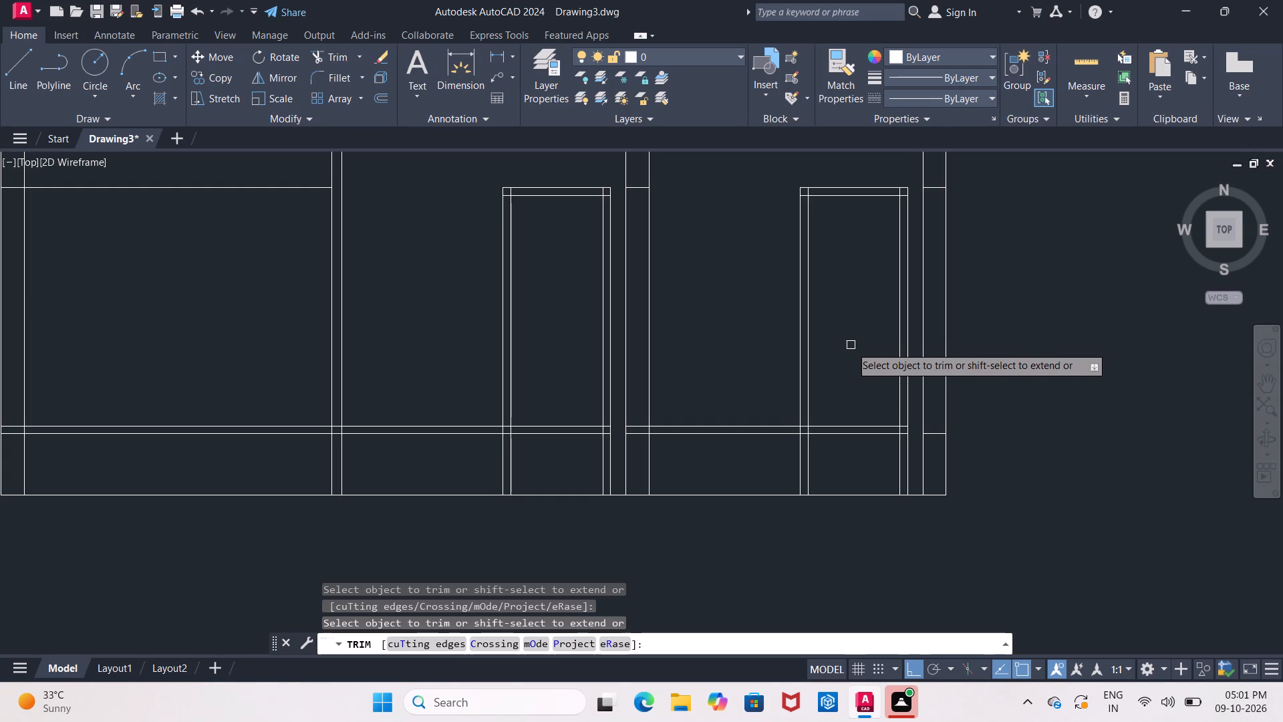
middle_drag(850, 354, 783, 336)
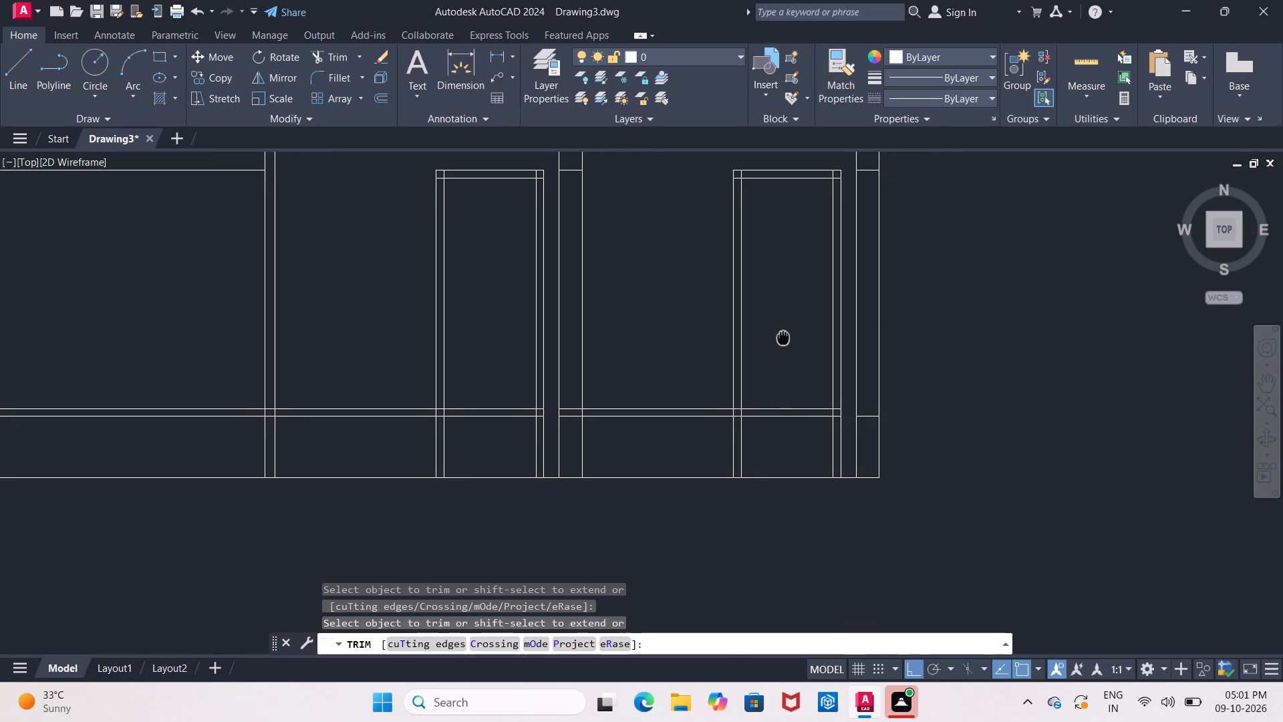
middle_drag(783, 336, 785, 335)
drag(650, 447, 716, 445)
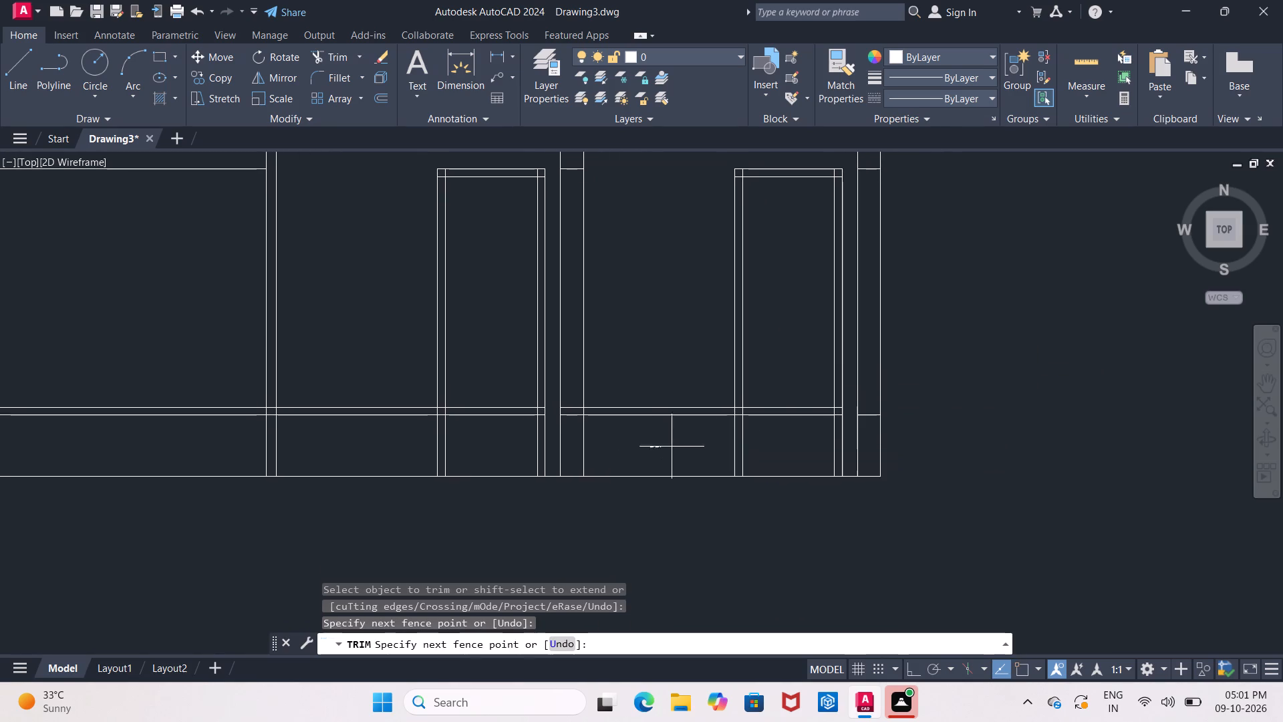
drag(716, 445, 753, 442)
Trim the overlapping frame line ends at both bottom corners of the far bay's door to form clean inner corners.
middle_drag(751, 441, 695, 472)
scroll(695, 468, up, 2)
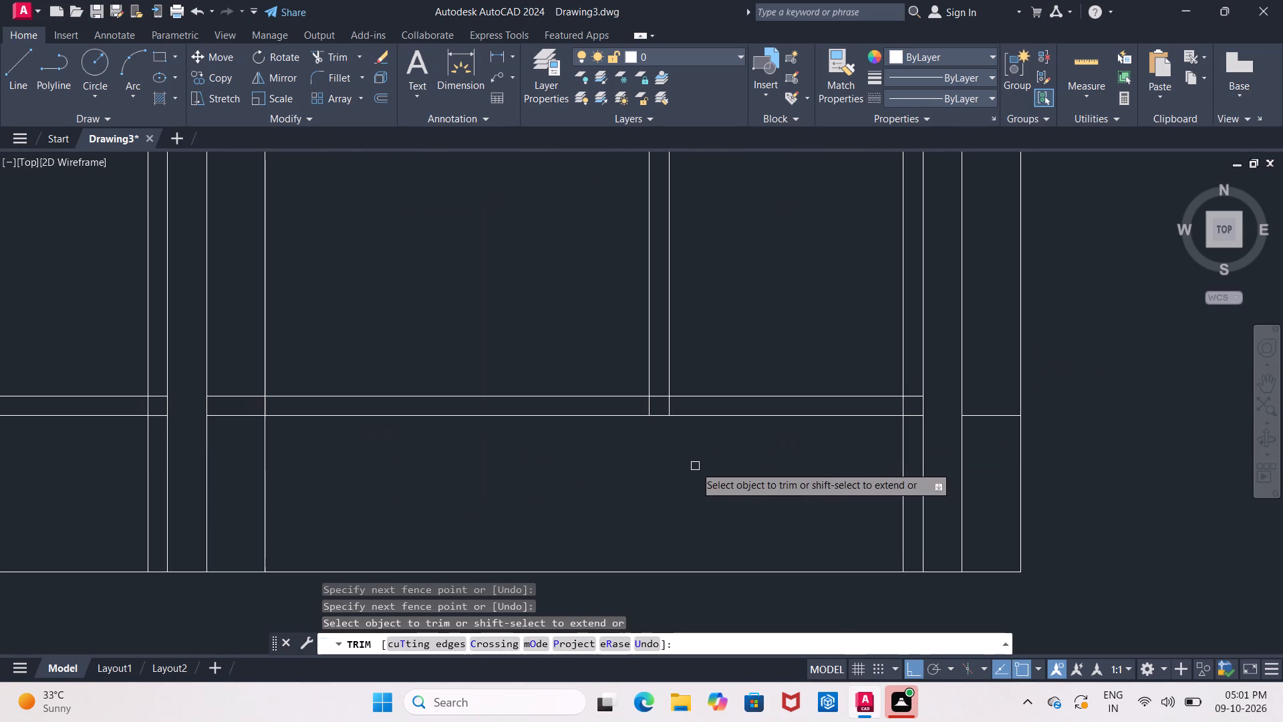
middle_drag(695, 466, 705, 507)
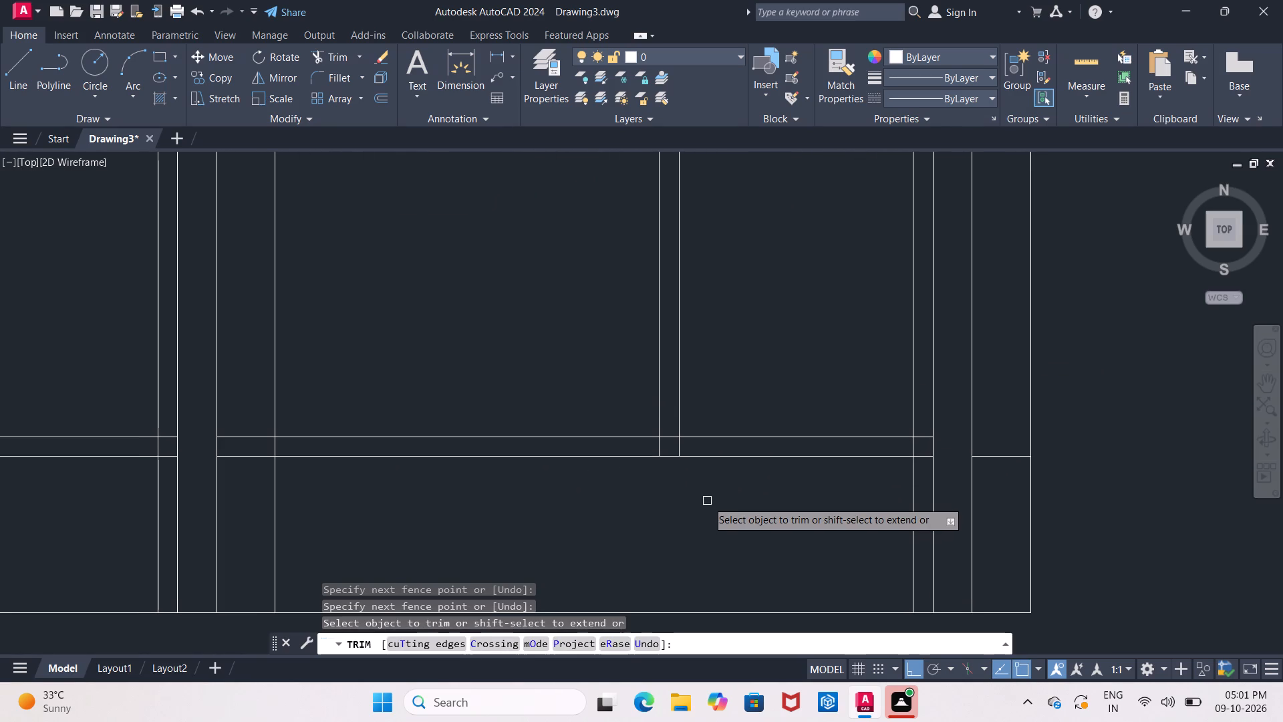
middle_drag(707, 501, 687, 558)
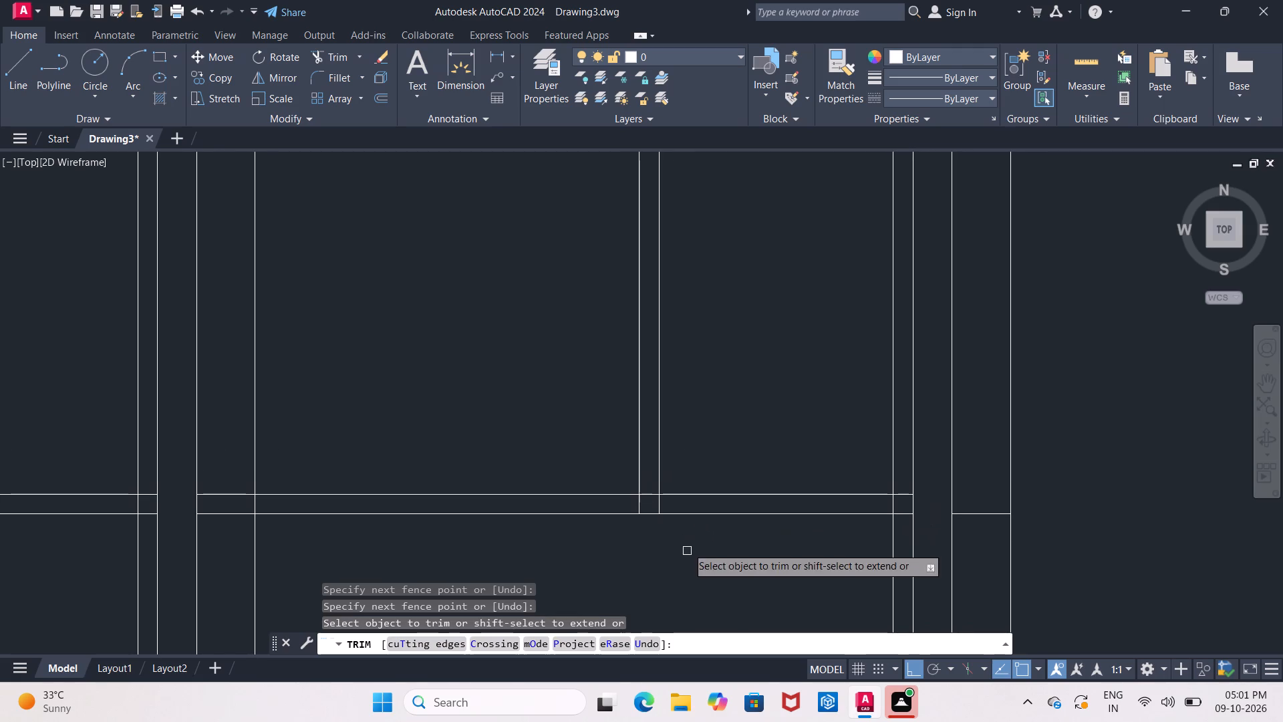
click(650, 498)
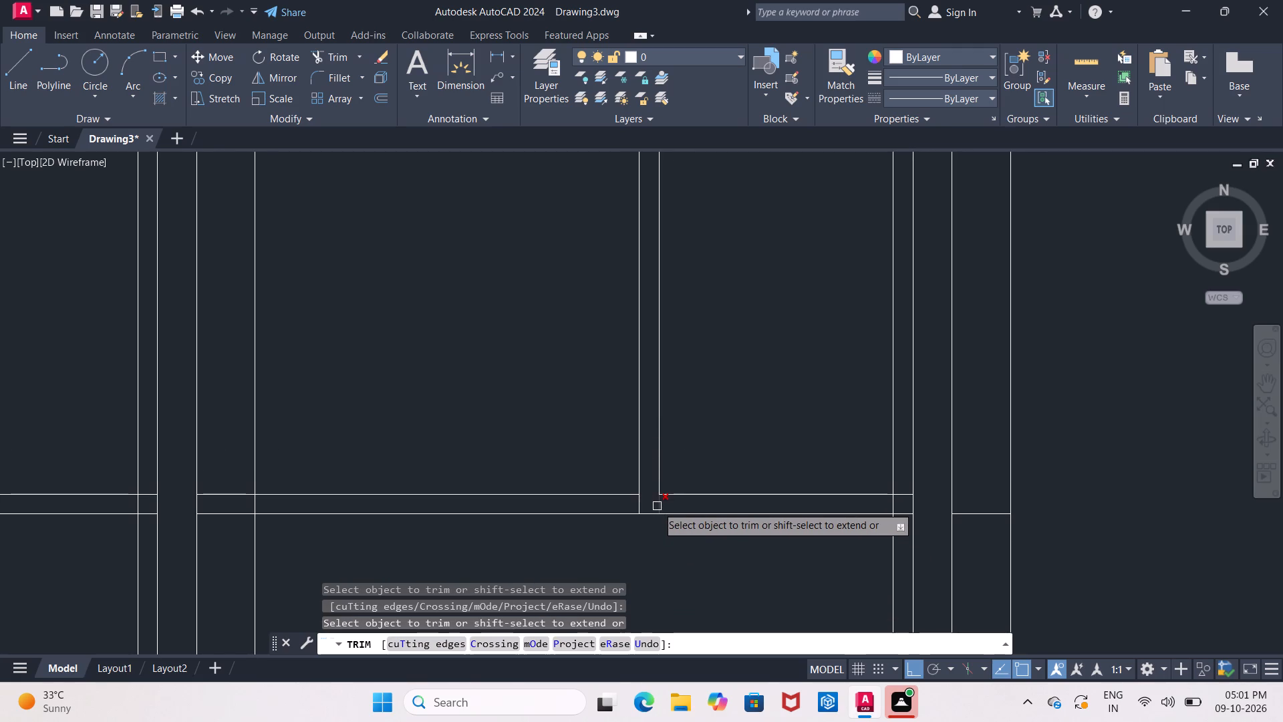
click(657, 506)
middle_drag(678, 501, 418, 493)
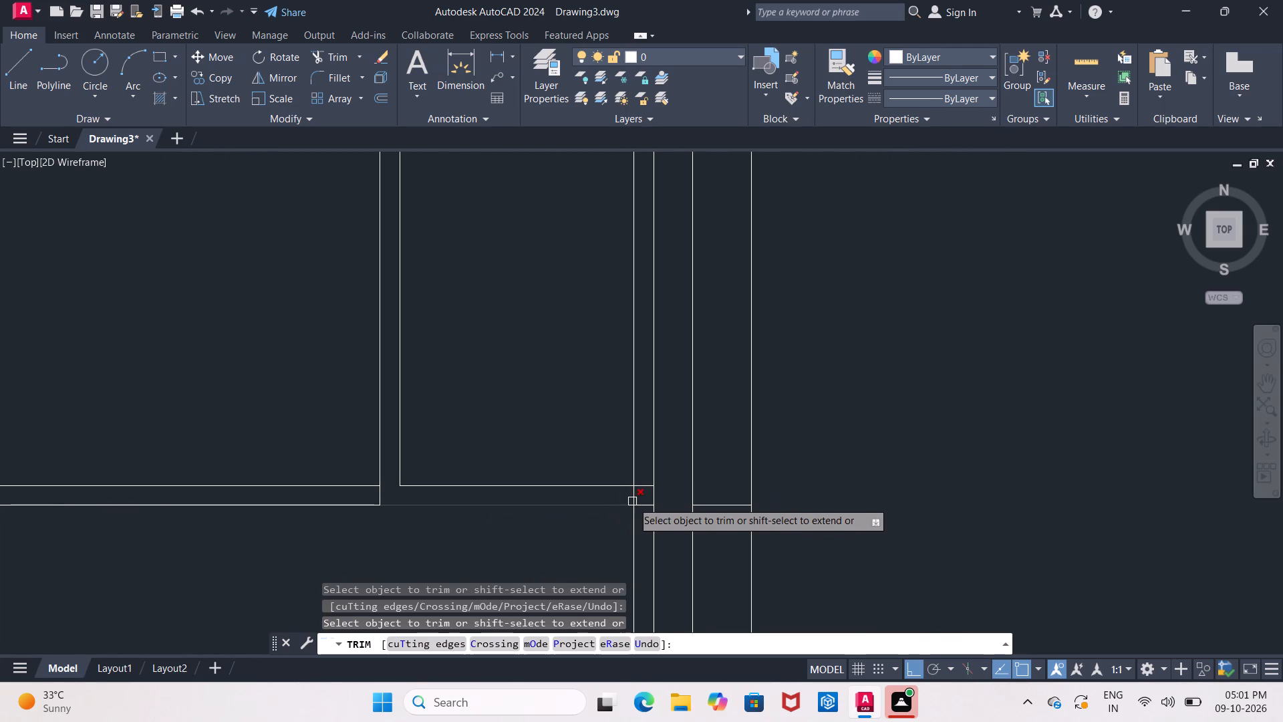
click(637, 498)
click(640, 487)
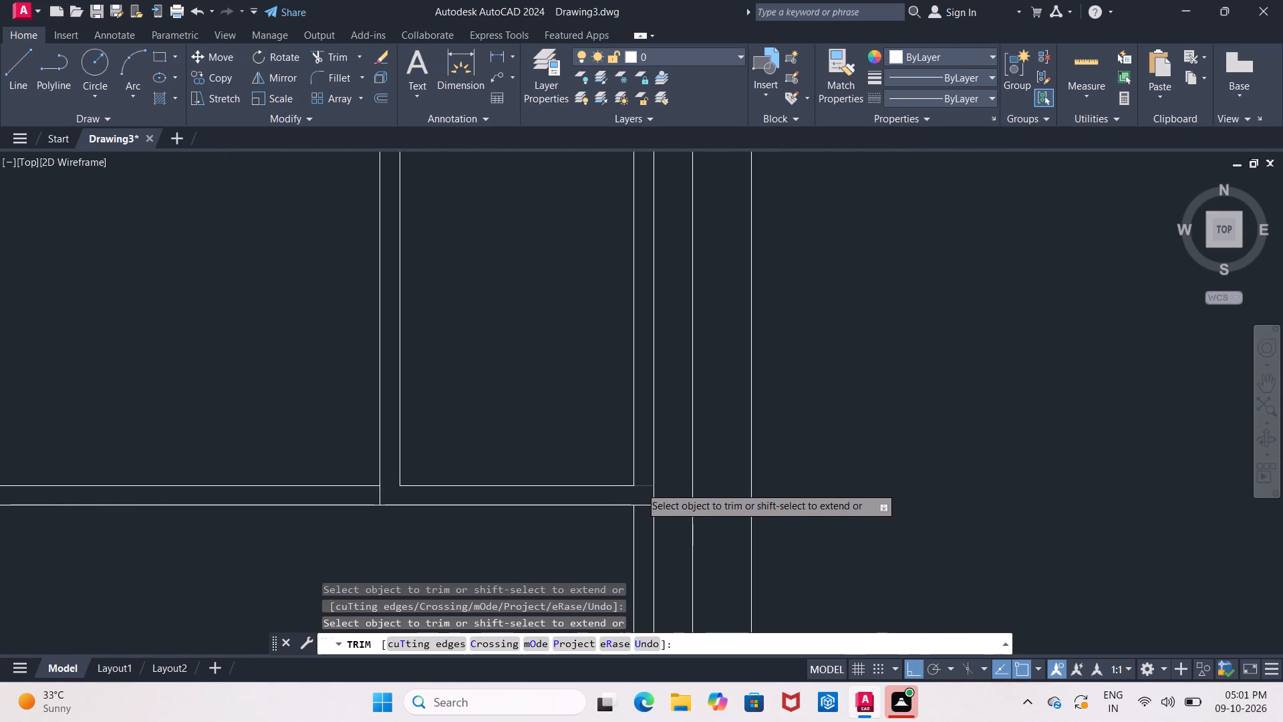
Trim the overlapping frame line ends at both top corners of the far bay's door.
scroll(641, 487, down, 1)
middle_drag(585, 404, 601, 521)
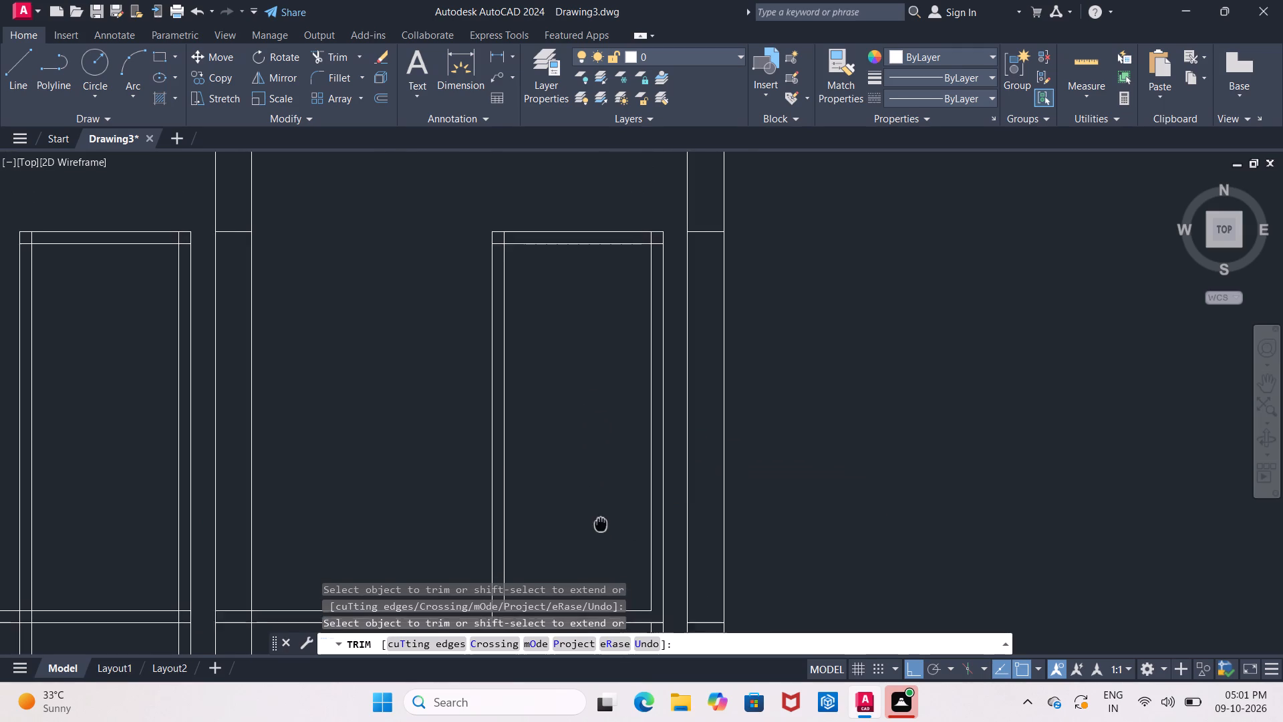
middle_drag(615, 341, 559, 481)
scroll(589, 404, up, 2)
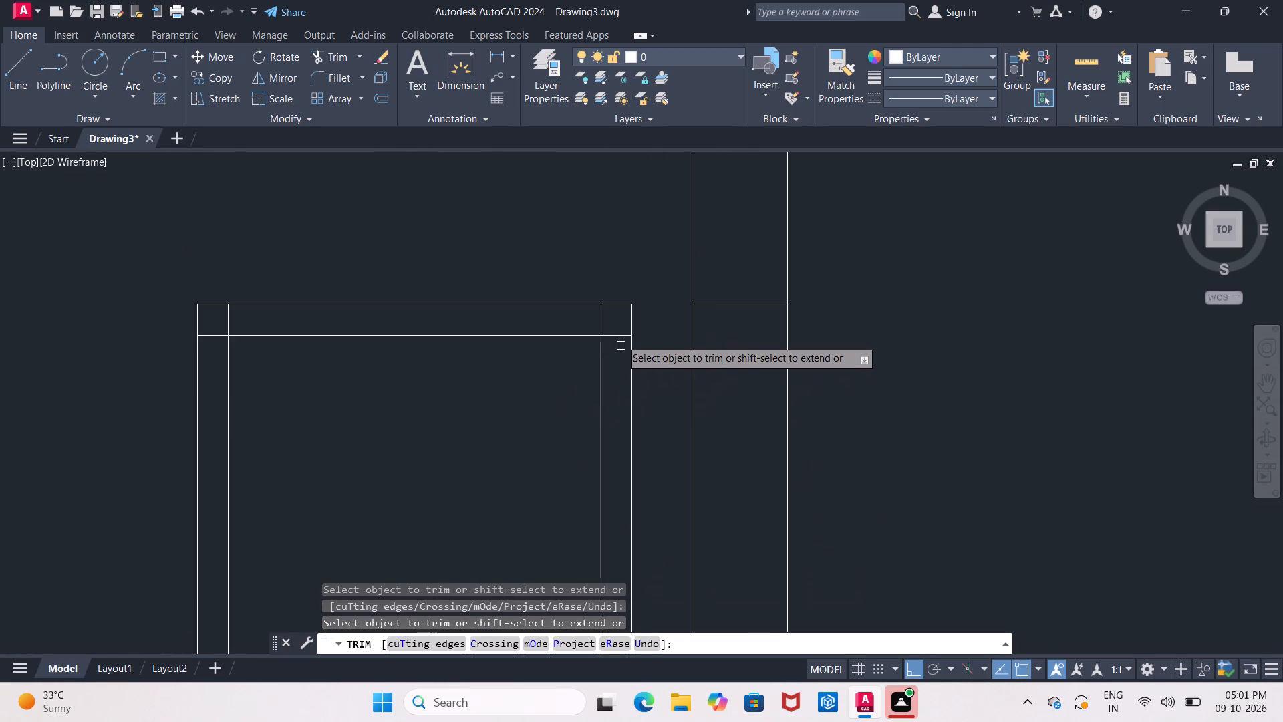
click(621, 336)
click(603, 321)
middle_drag(541, 321, 670, 325)
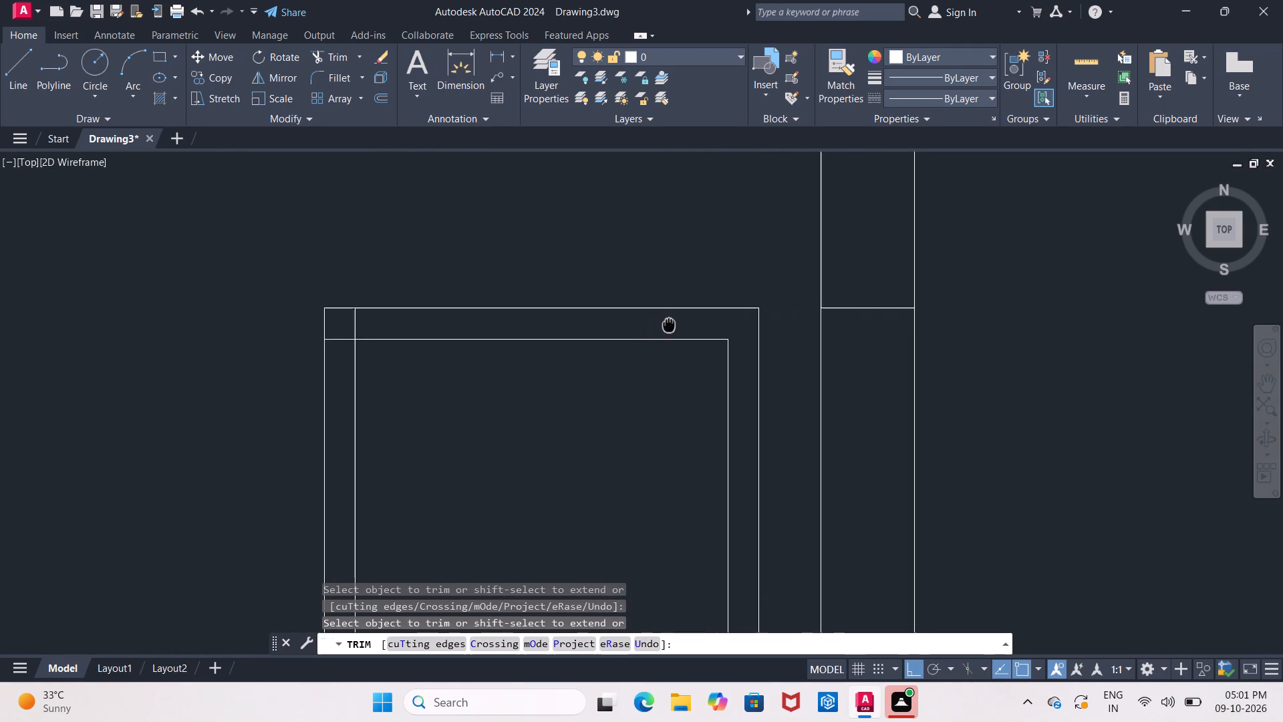
middle_drag(670, 325, 681, 326)
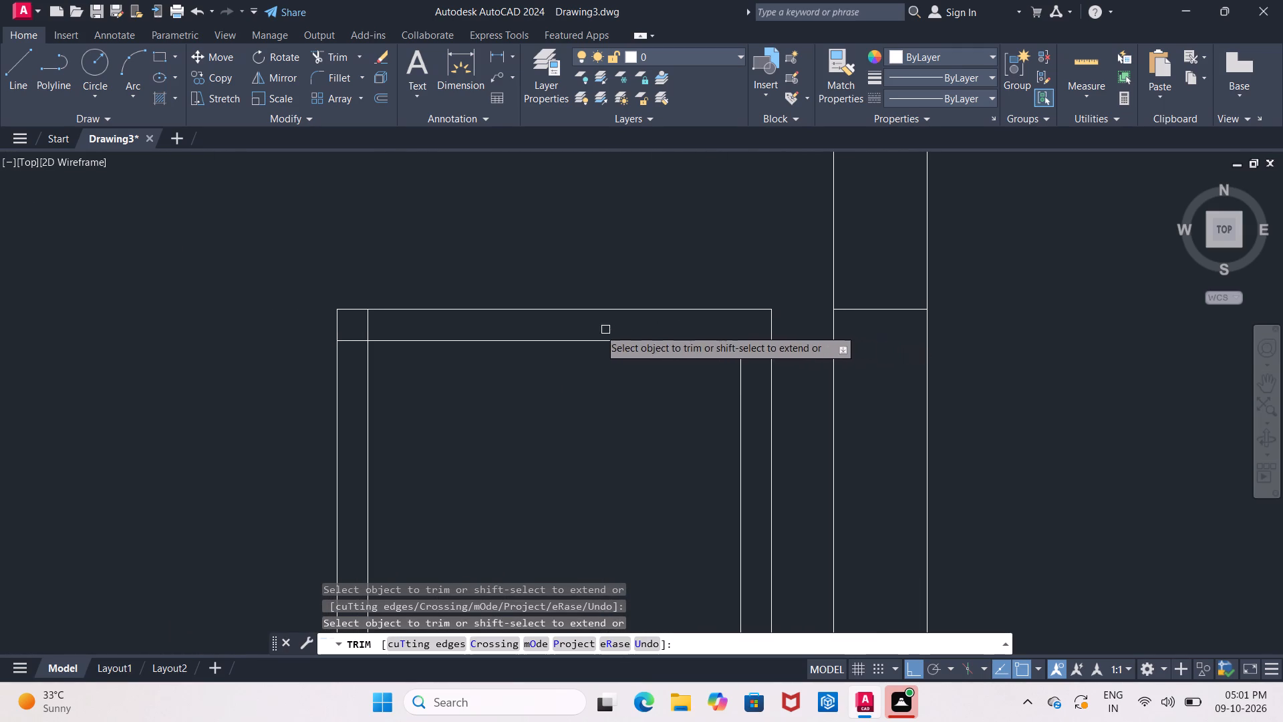
click(370, 329)
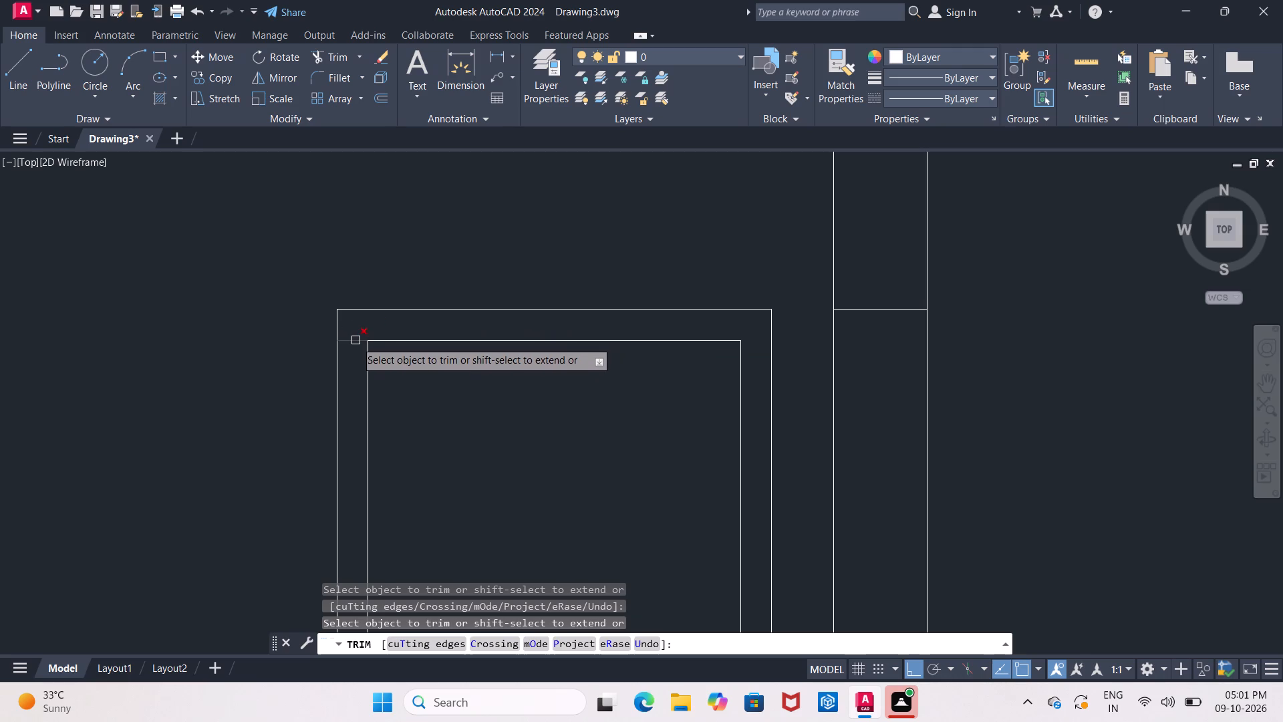
click(355, 341)
Trim both right jamb lines of the far bay's door below the plinth-level line.
scroll(458, 414, down, 2)
middle_drag(458, 414, 440, 309)
scroll(452, 334, down, 2)
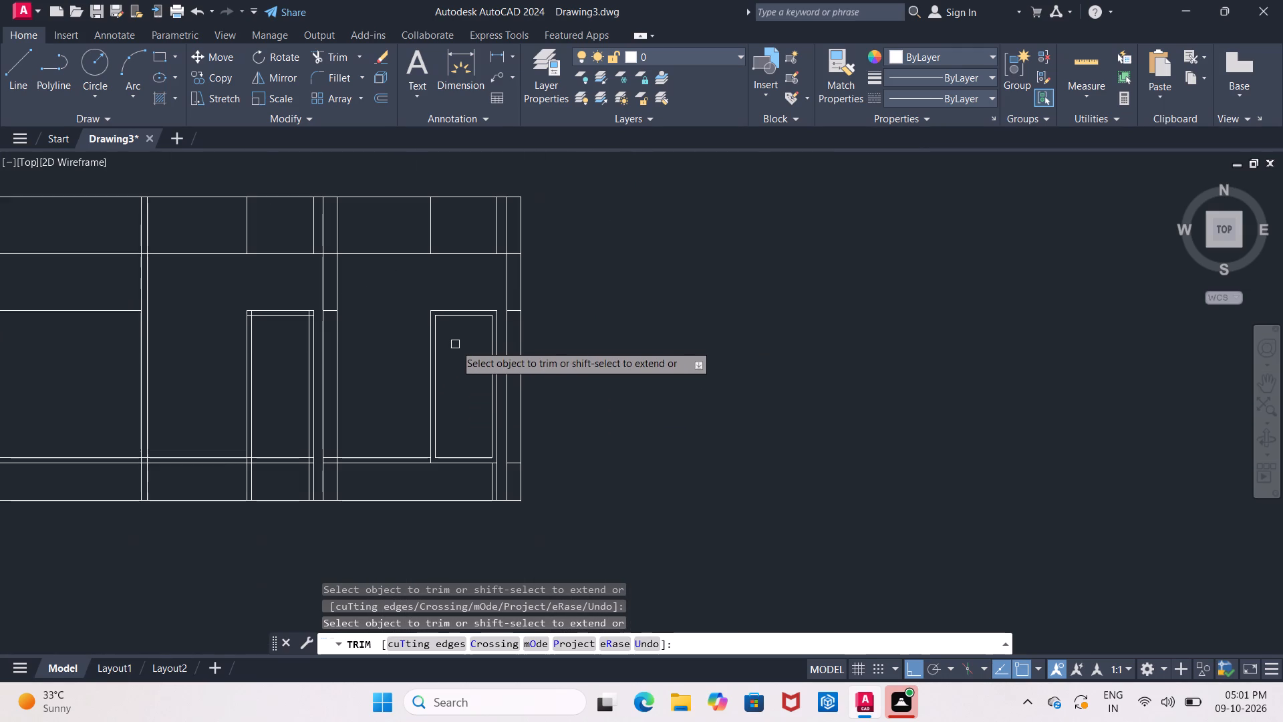
scroll(455, 344, up, 1)
middle_drag(456, 380, 480, 356)
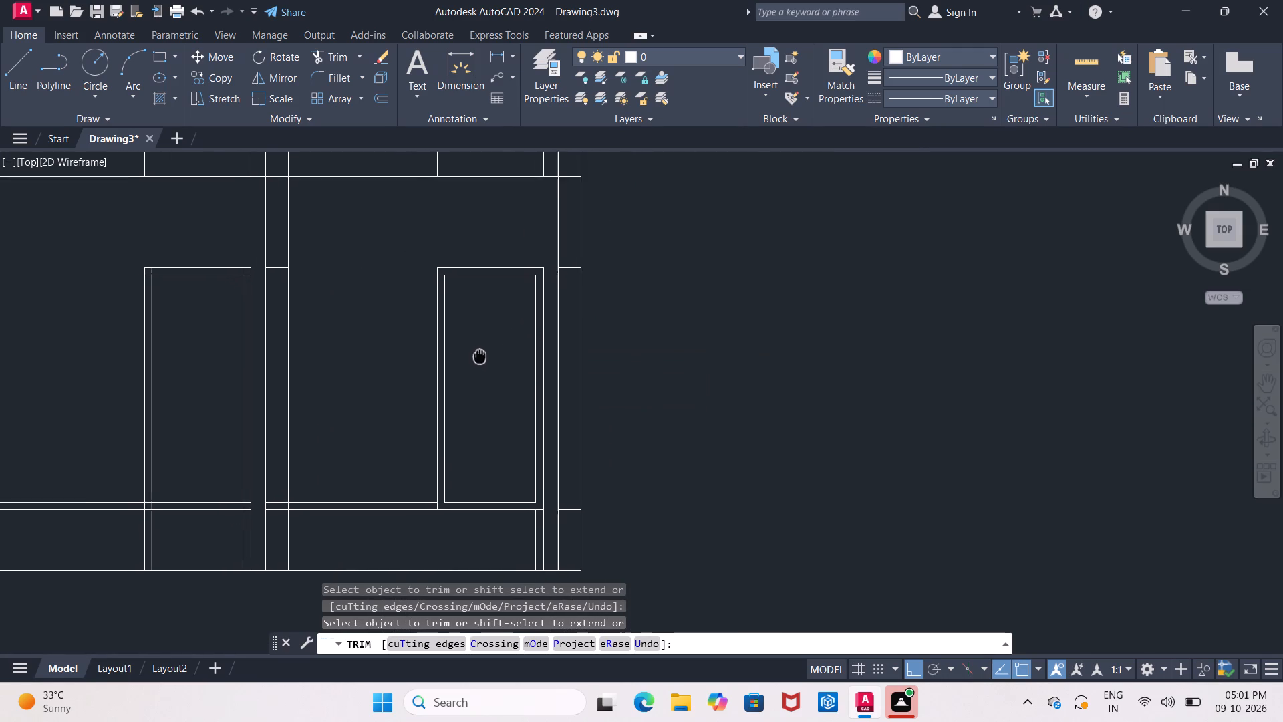
middle_drag(480, 356, 481, 355)
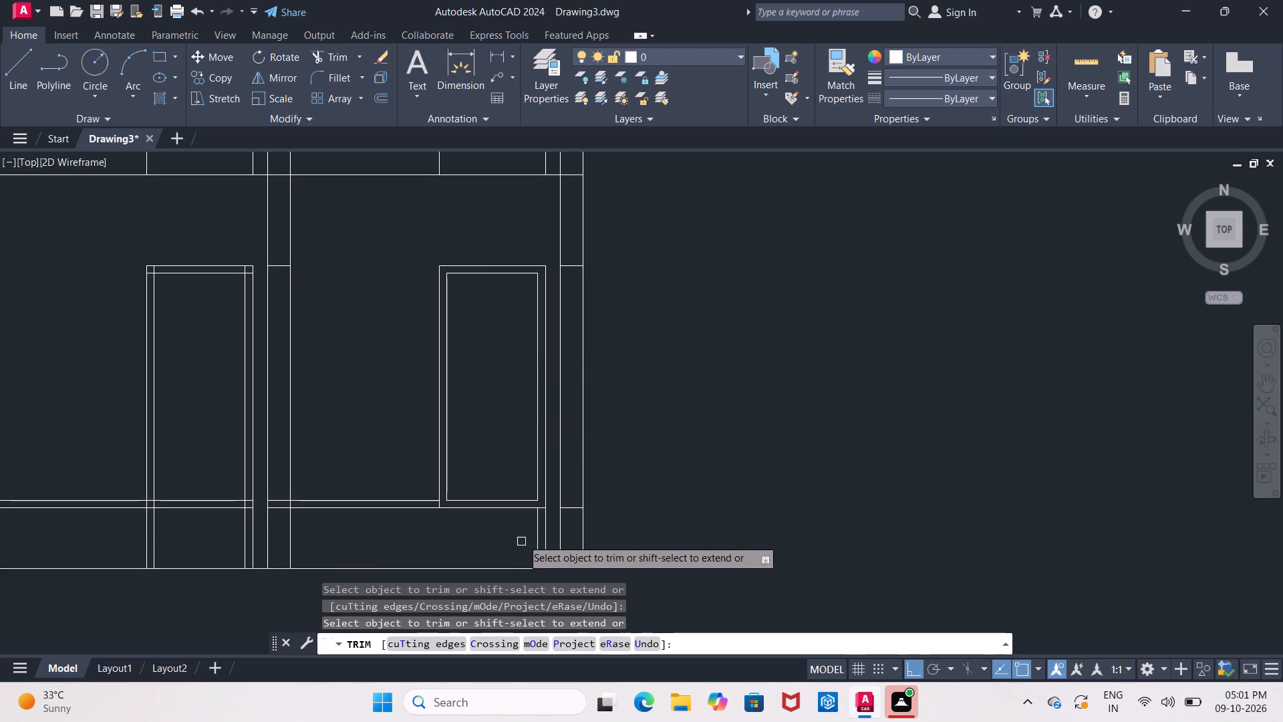
click(536, 529)
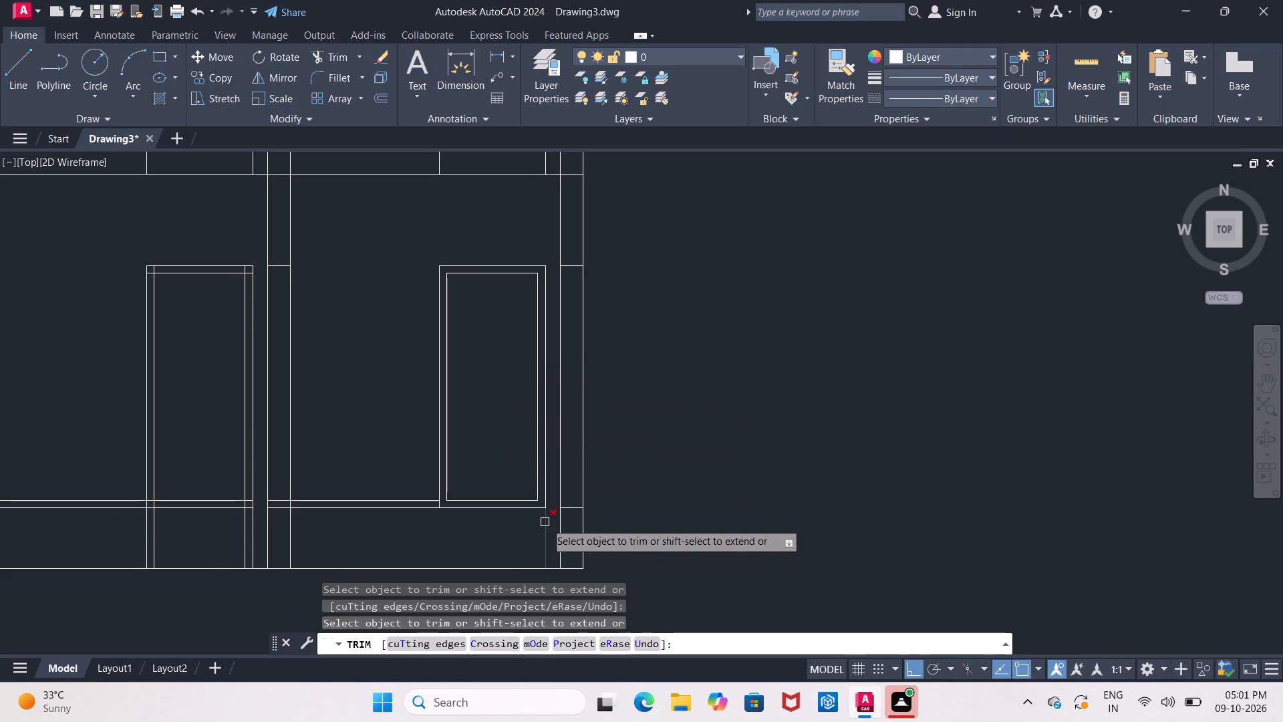
click(548, 523)
scroll(524, 521, up, 1)
middle_drag(524, 521, 514, 510)
scroll(524, 521, up, 1)
key(Escape)
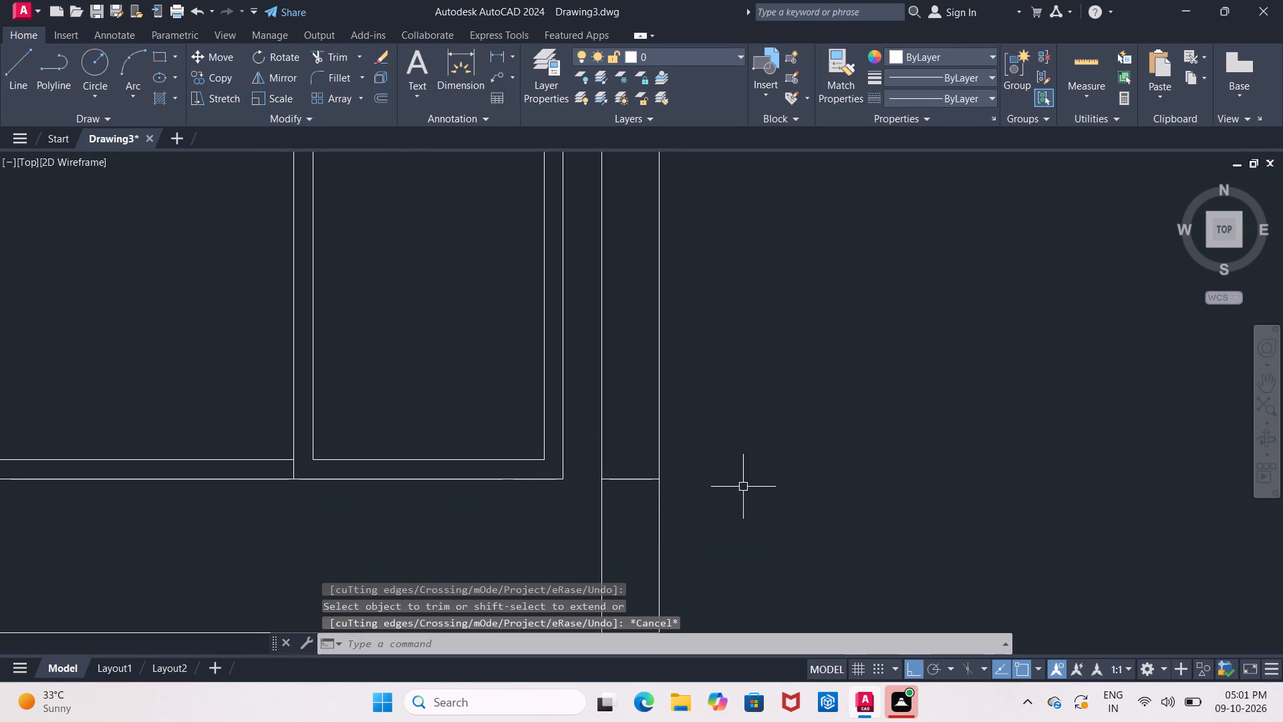
Extend the plinth-level line in the end wall across the 6" gap to the far bay's door.
key(e)
key(x)
key(Return)
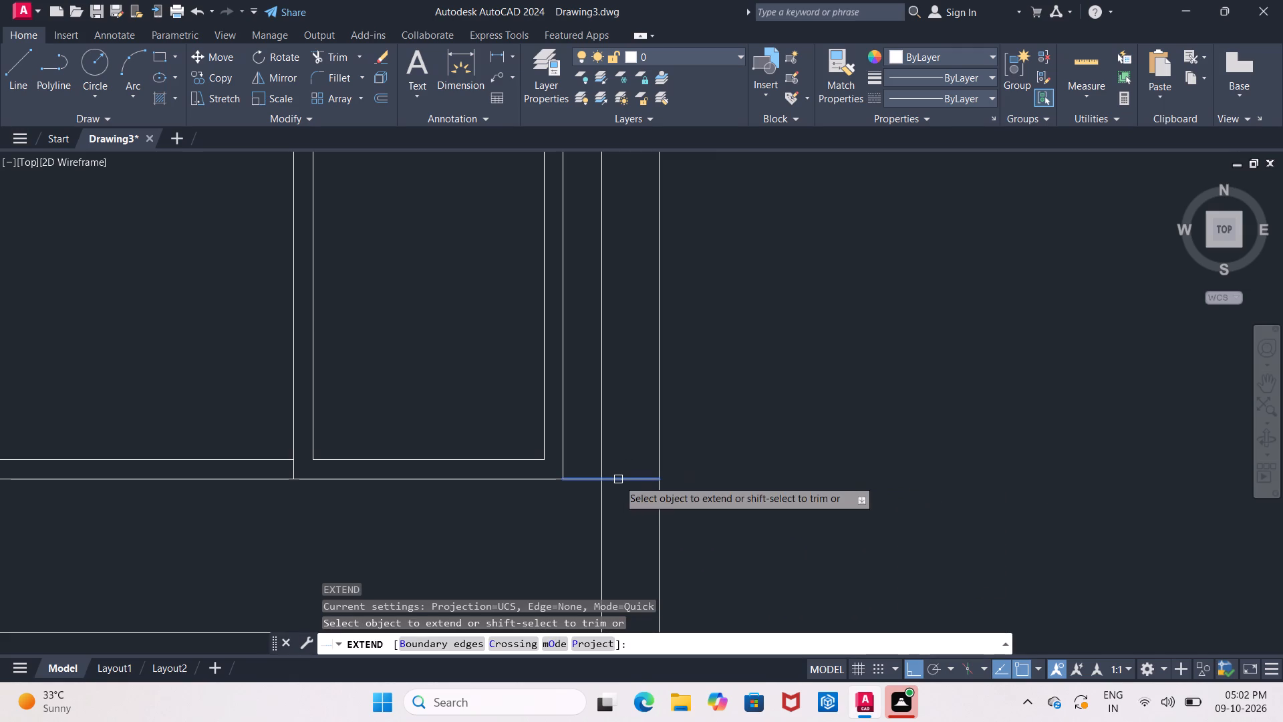
click(618, 479)
middle_drag(651, 453, 696, 466)
scroll(654, 460, down, 1)
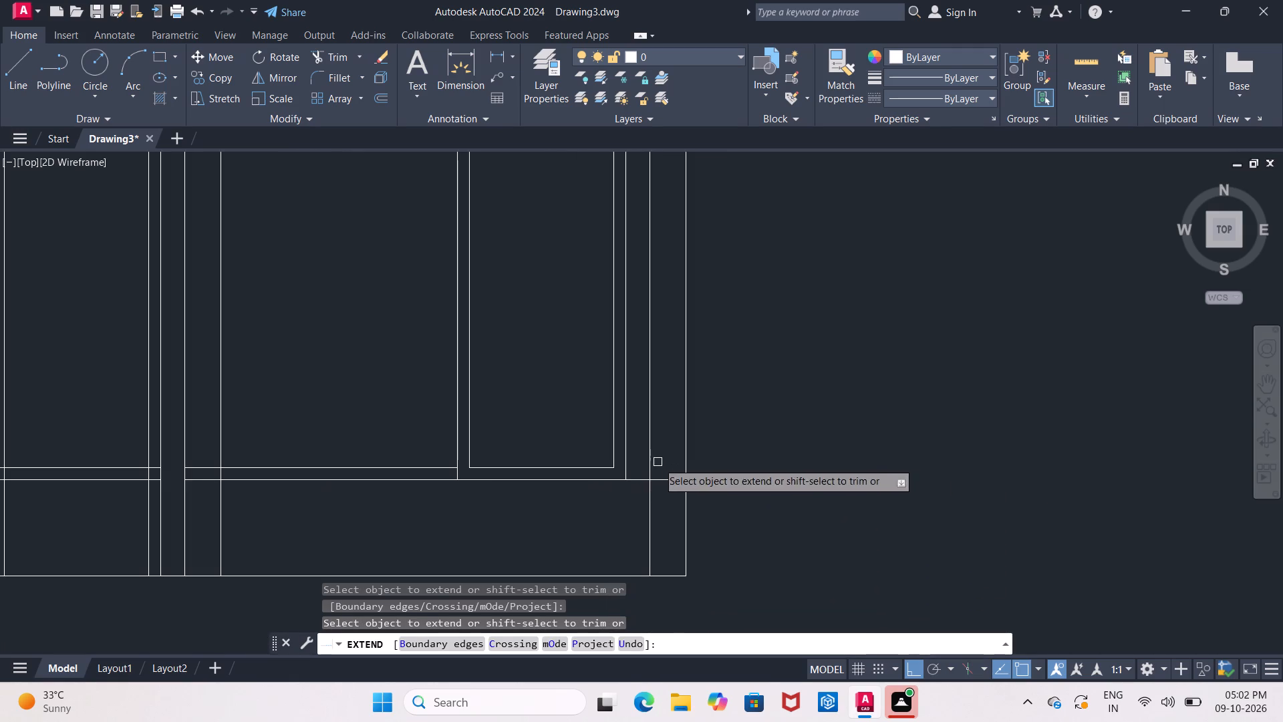
middle_drag(660, 463, 747, 471)
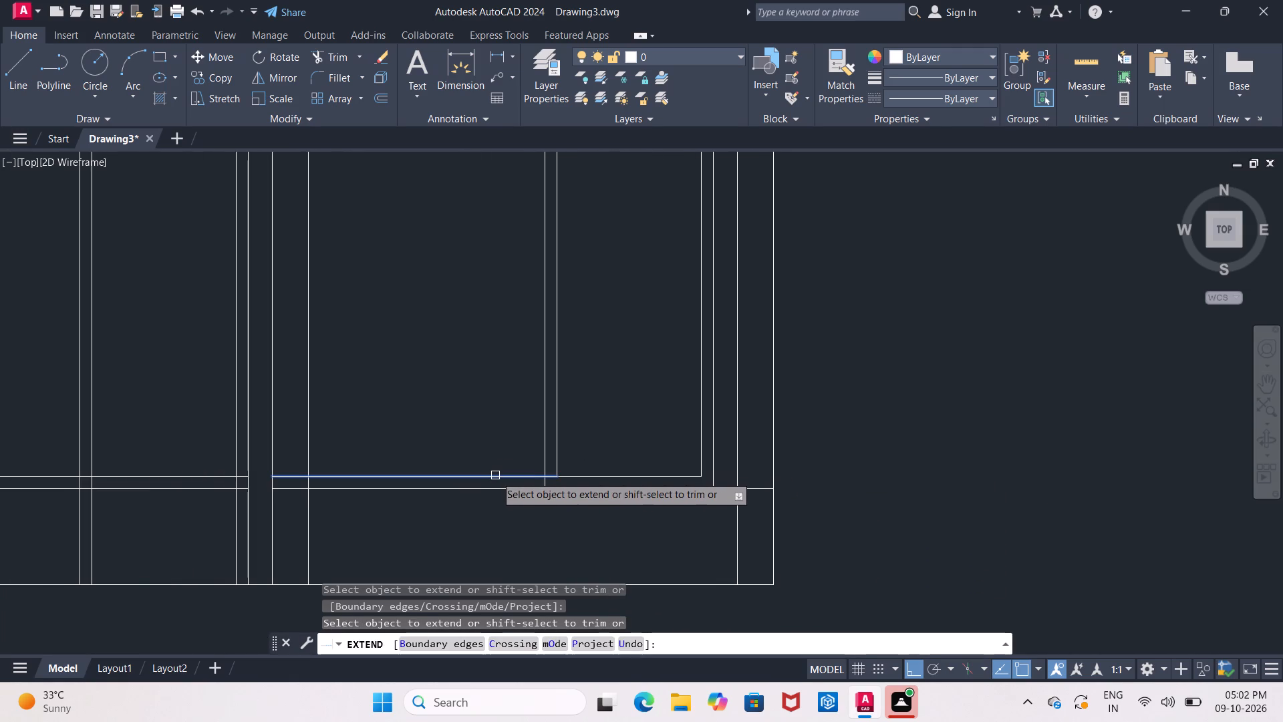
key(Escape)
Trim the line 3" above plinth level from the far door's frame back through the intermediate 9" wall.
key(t)
key(r)
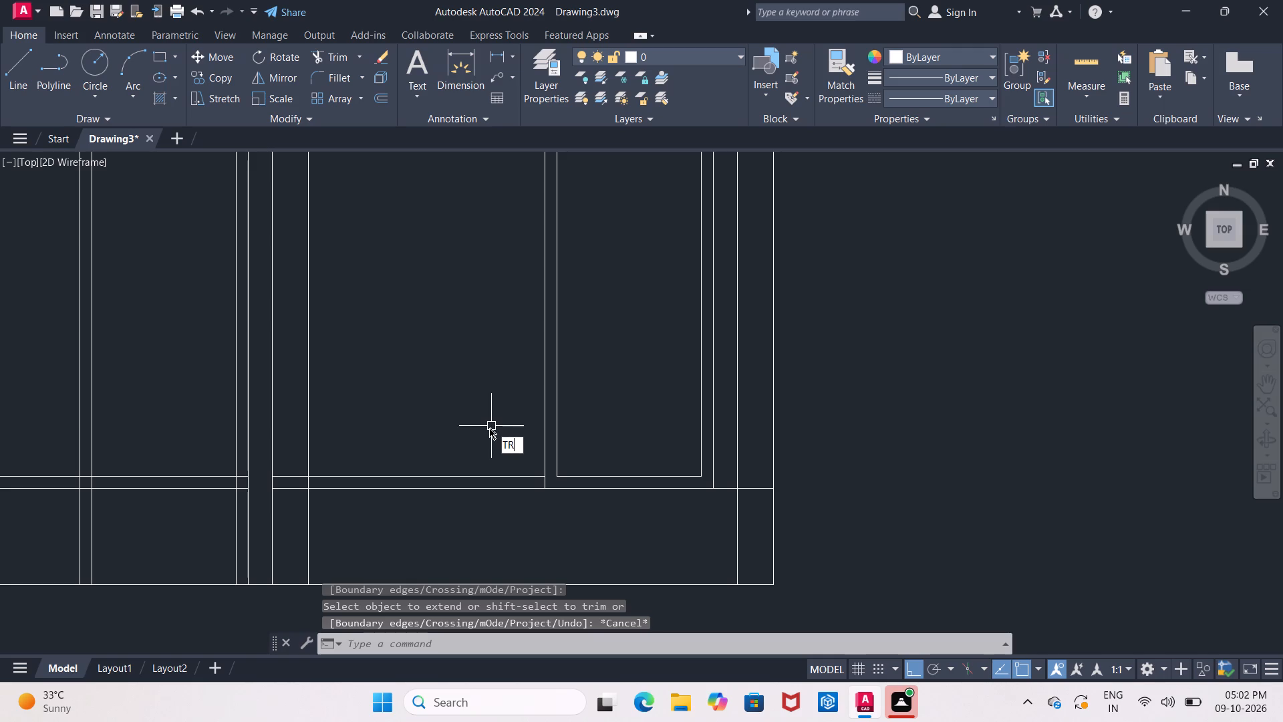
key(Return)
key(Return)
click(482, 477)
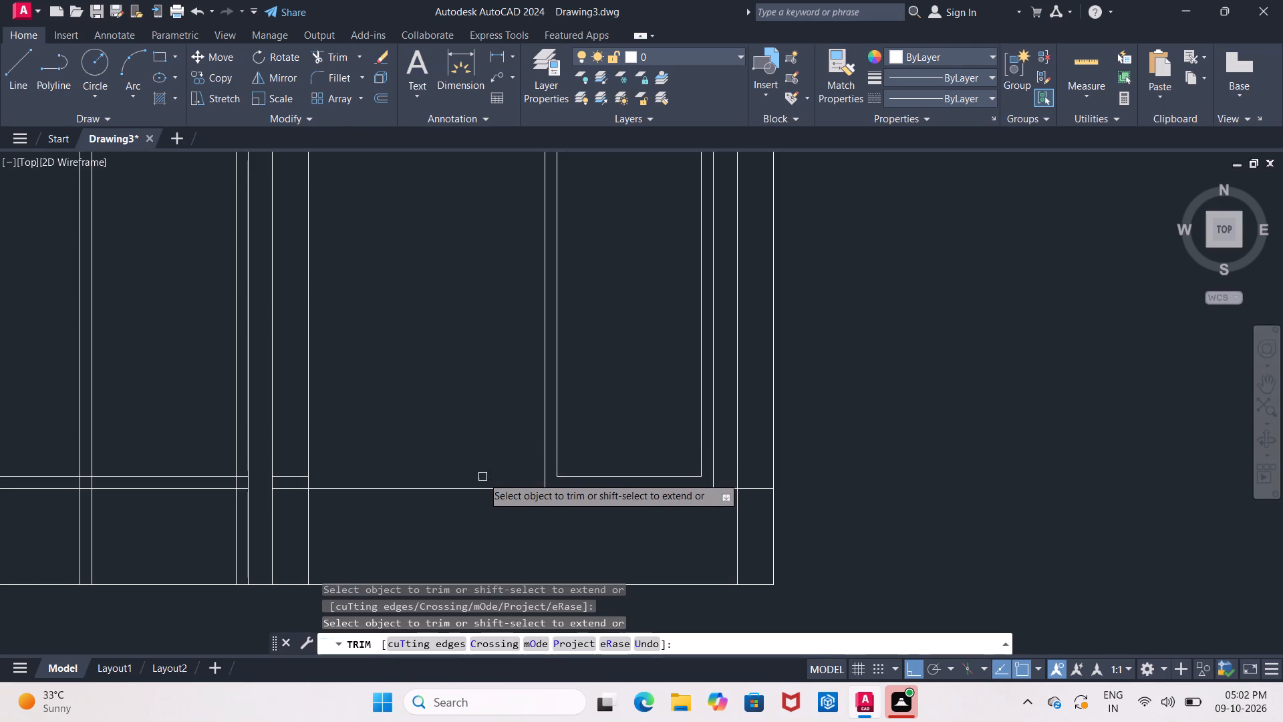
middle_drag(422, 469, 596, 464)
click(467, 471)
Trim the lintel-level line segment inside the intermediate 9" wall.
scroll(501, 461, down, 1)
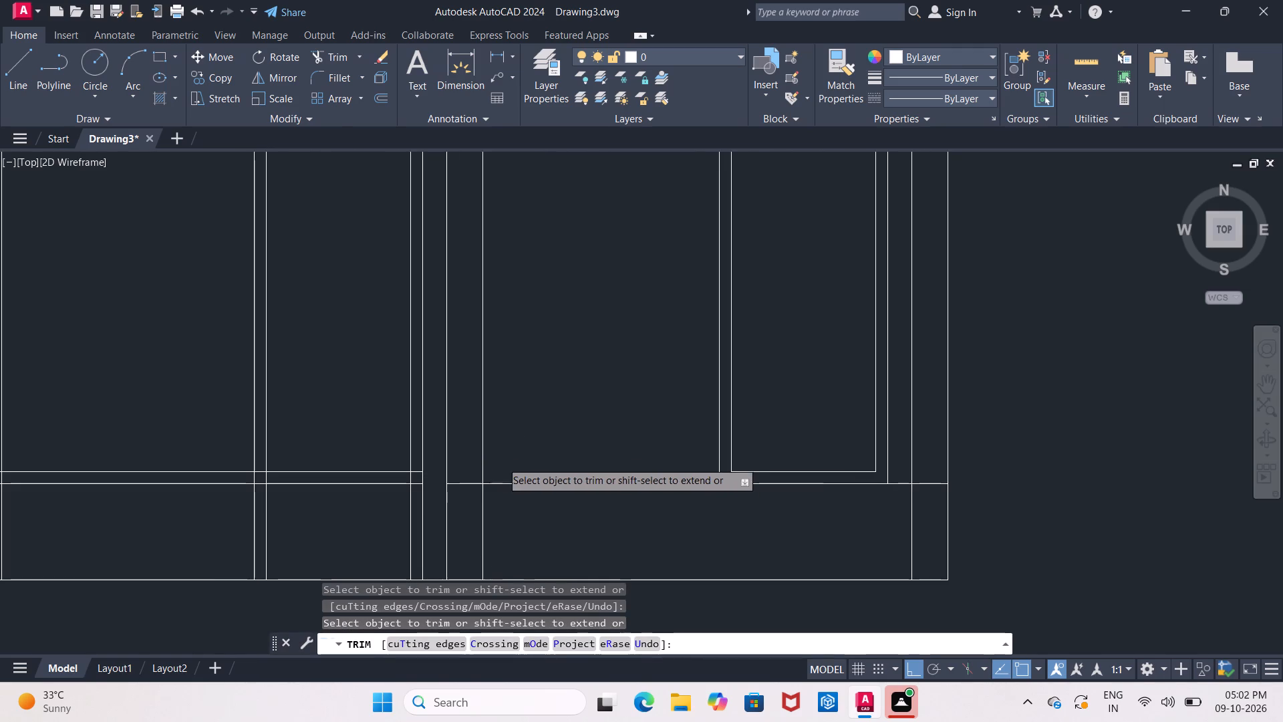
scroll(501, 461, down, 1)
scroll(535, 429, up, 1)
middle_drag(531, 433, 412, 488)
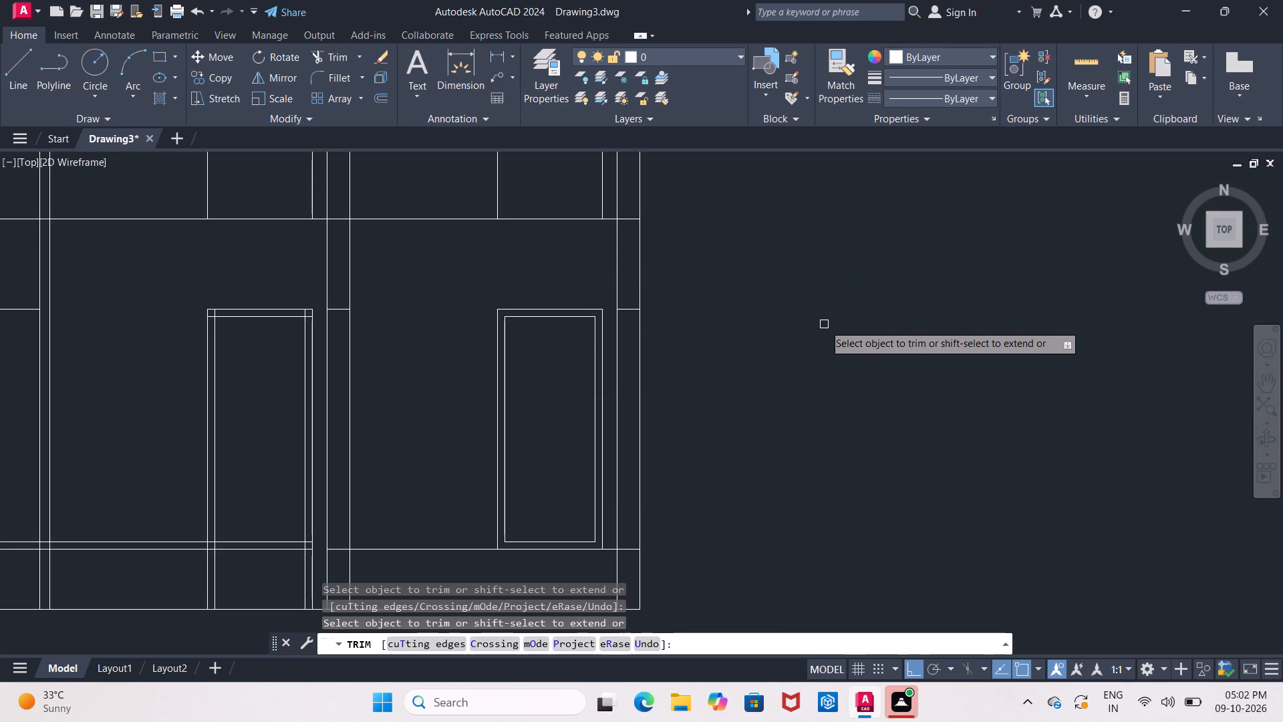
middle_drag(824, 324, 928, 310)
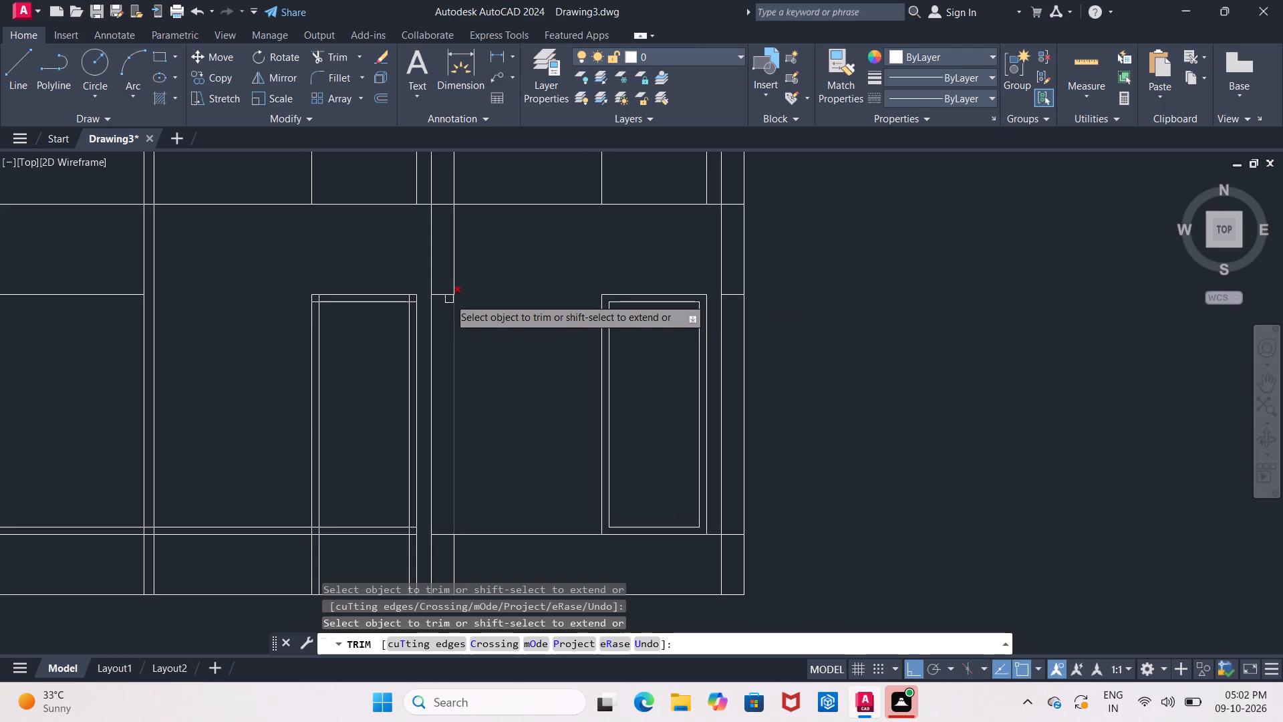
click(446, 292)
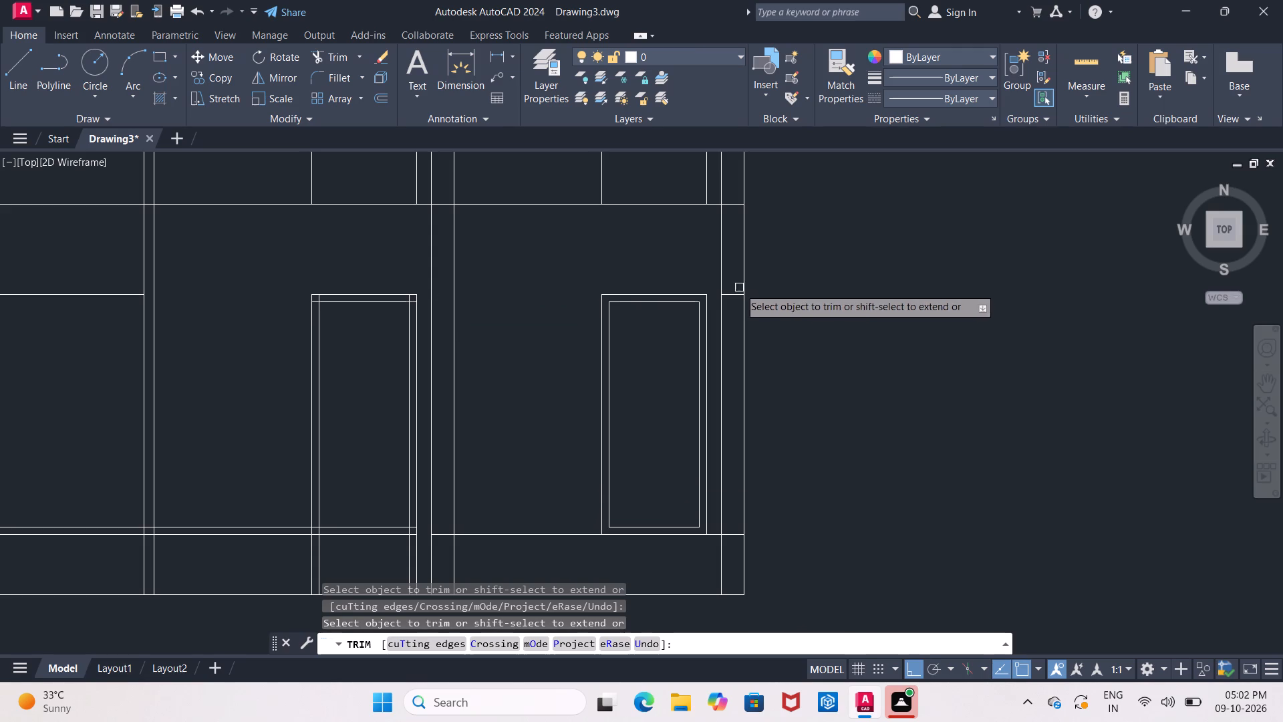
middle_drag(823, 334, 865, 337)
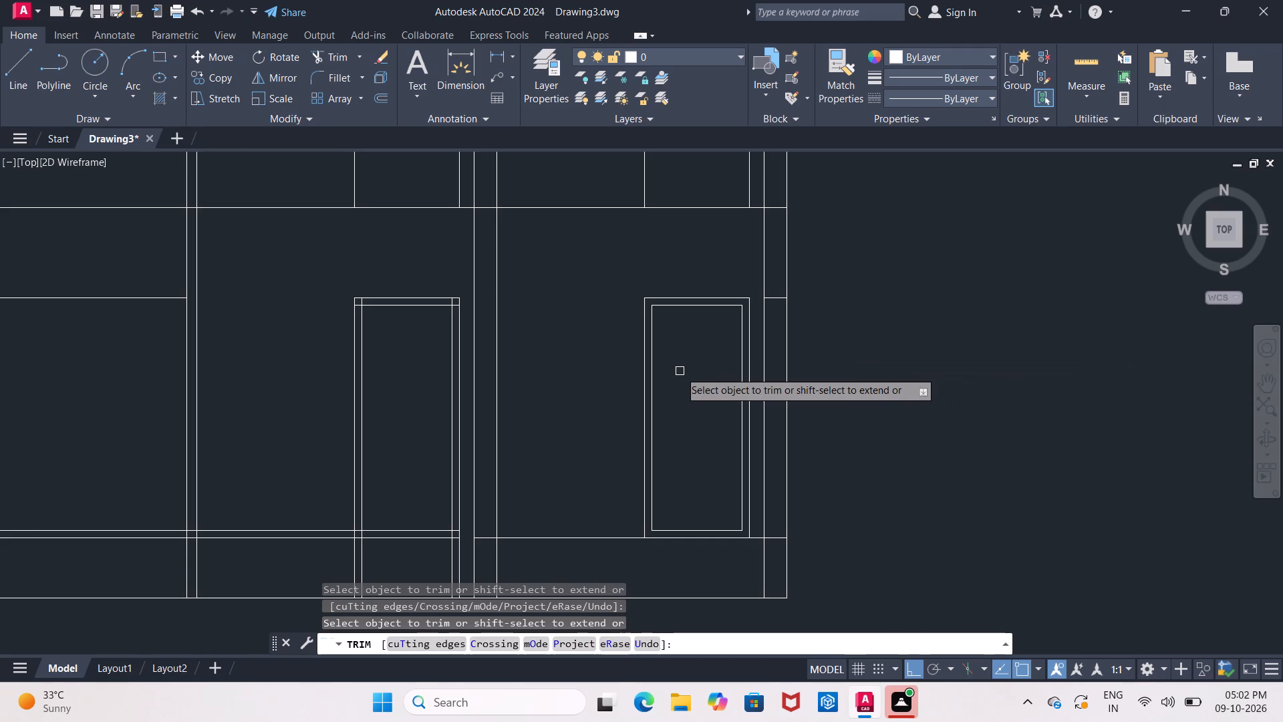
scroll(673, 400, up, 1)
middle_drag(673, 400, 619, 343)
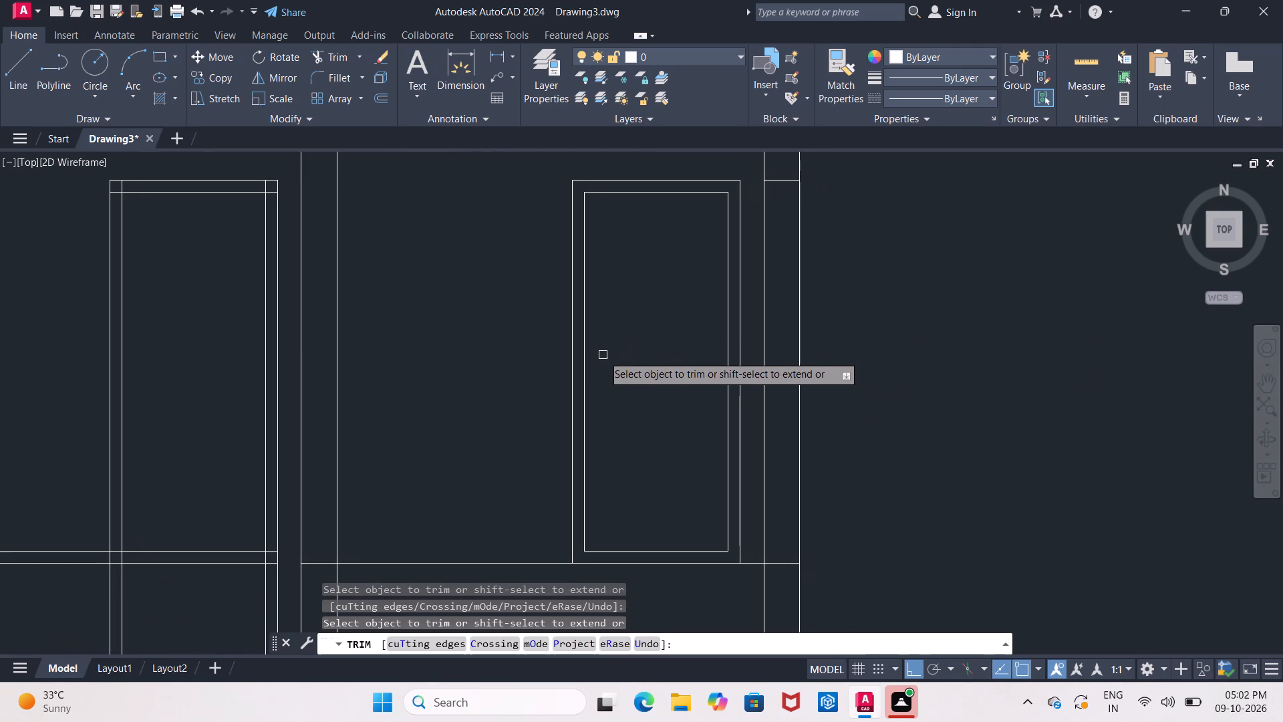
key(Escape)
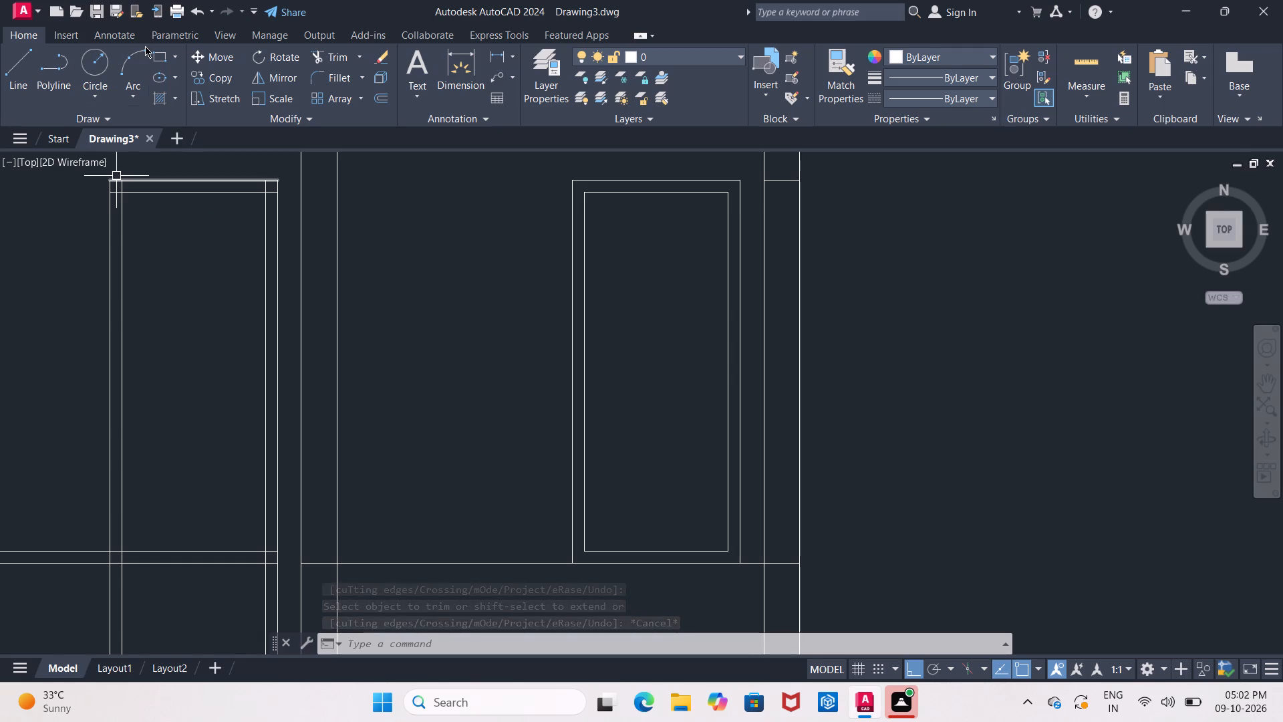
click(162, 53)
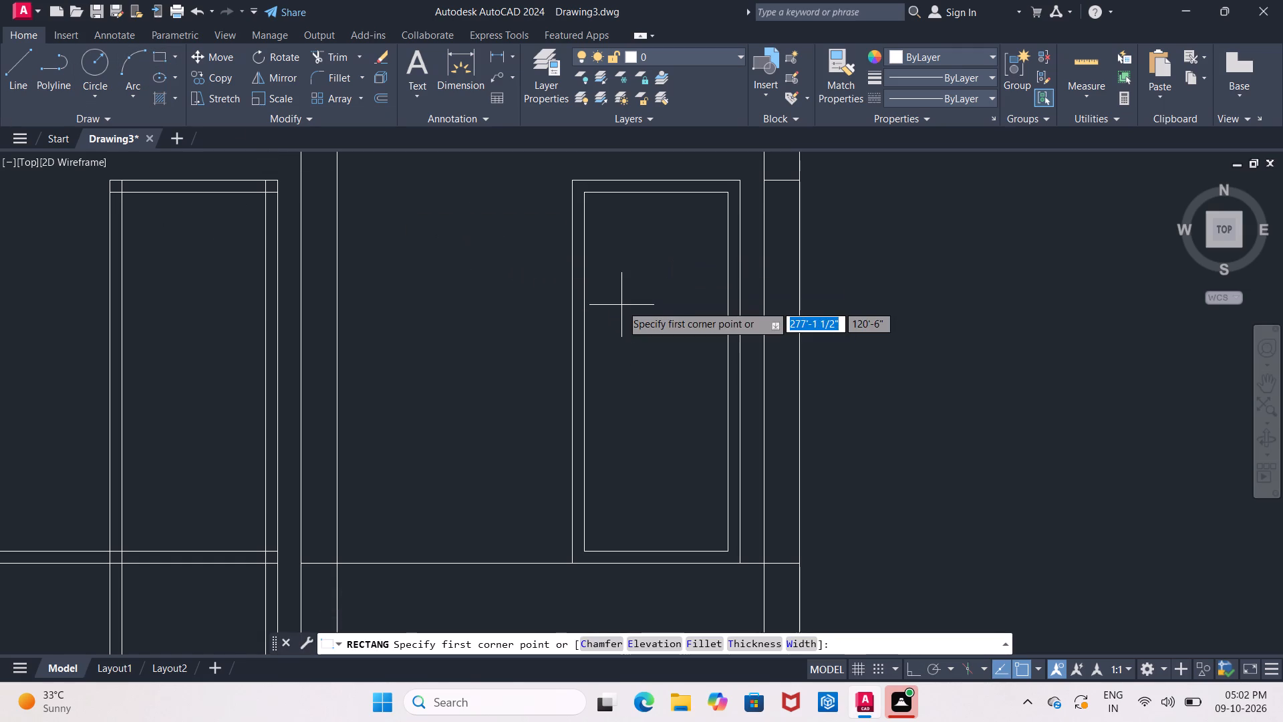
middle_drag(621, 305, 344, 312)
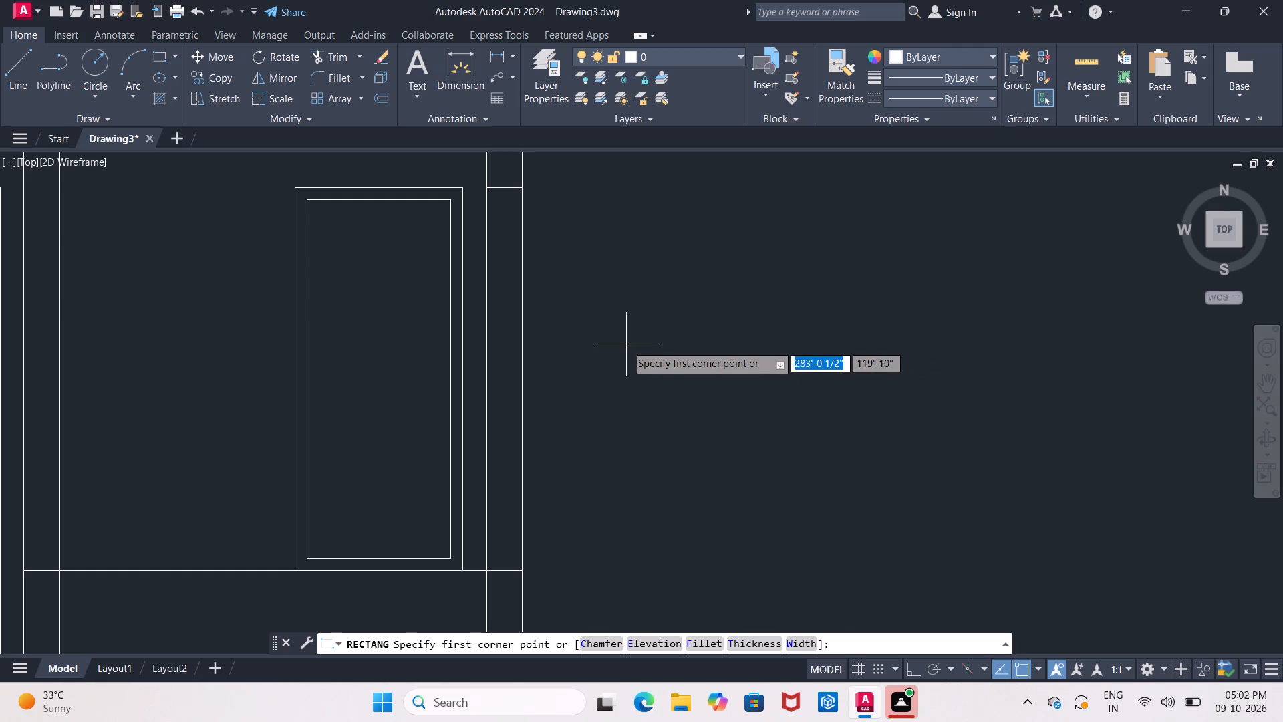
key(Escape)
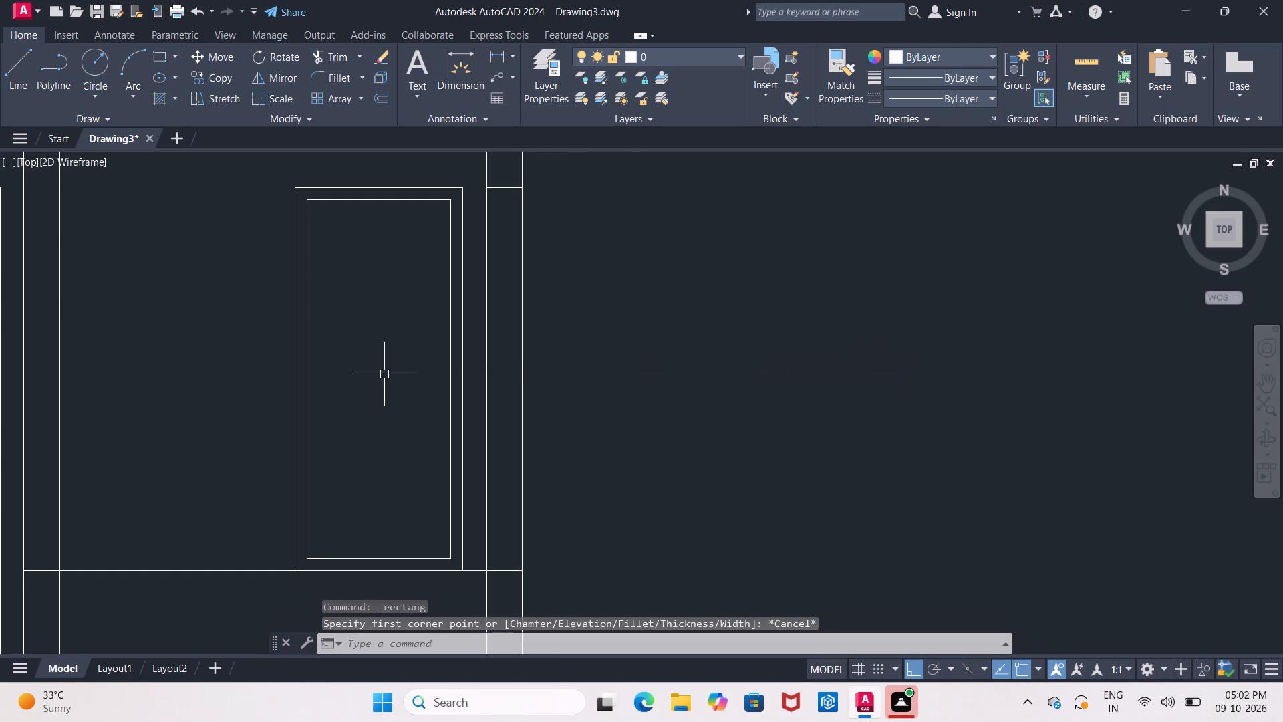
Measure the clear height inside the far door's frame between its two inner right corners.
middle_drag(368, 374, 480, 360)
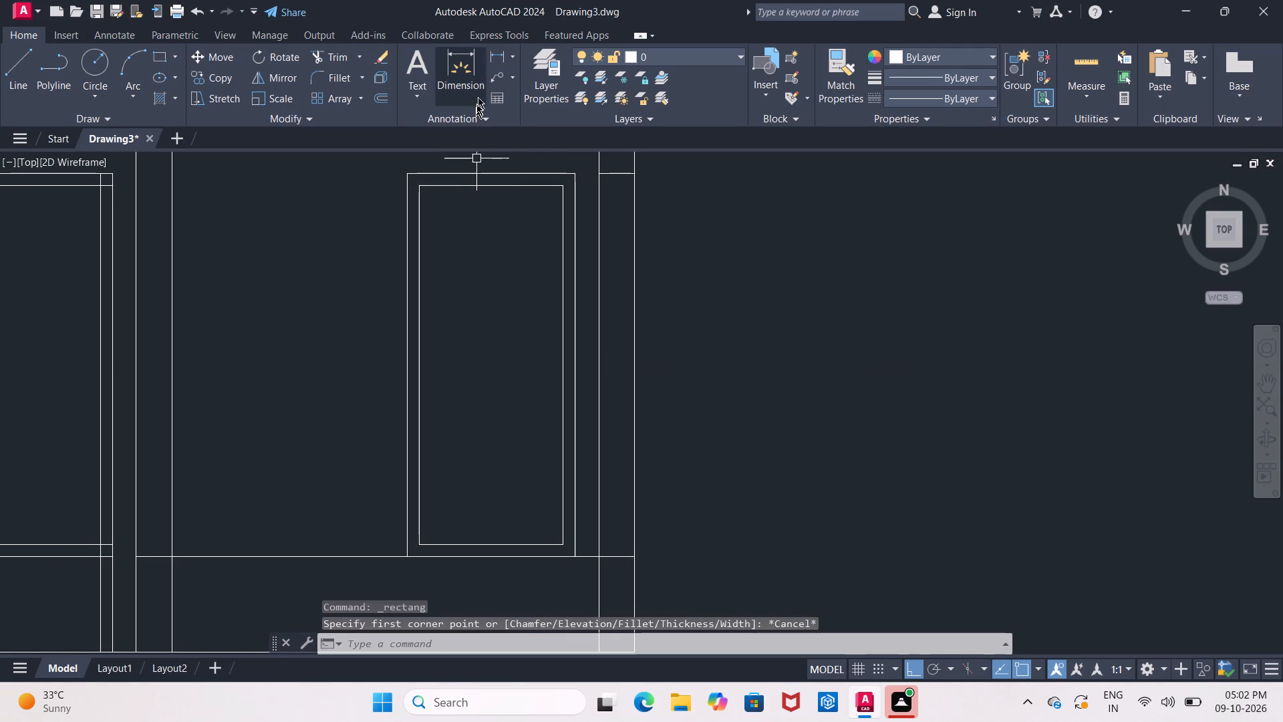
click(492, 59)
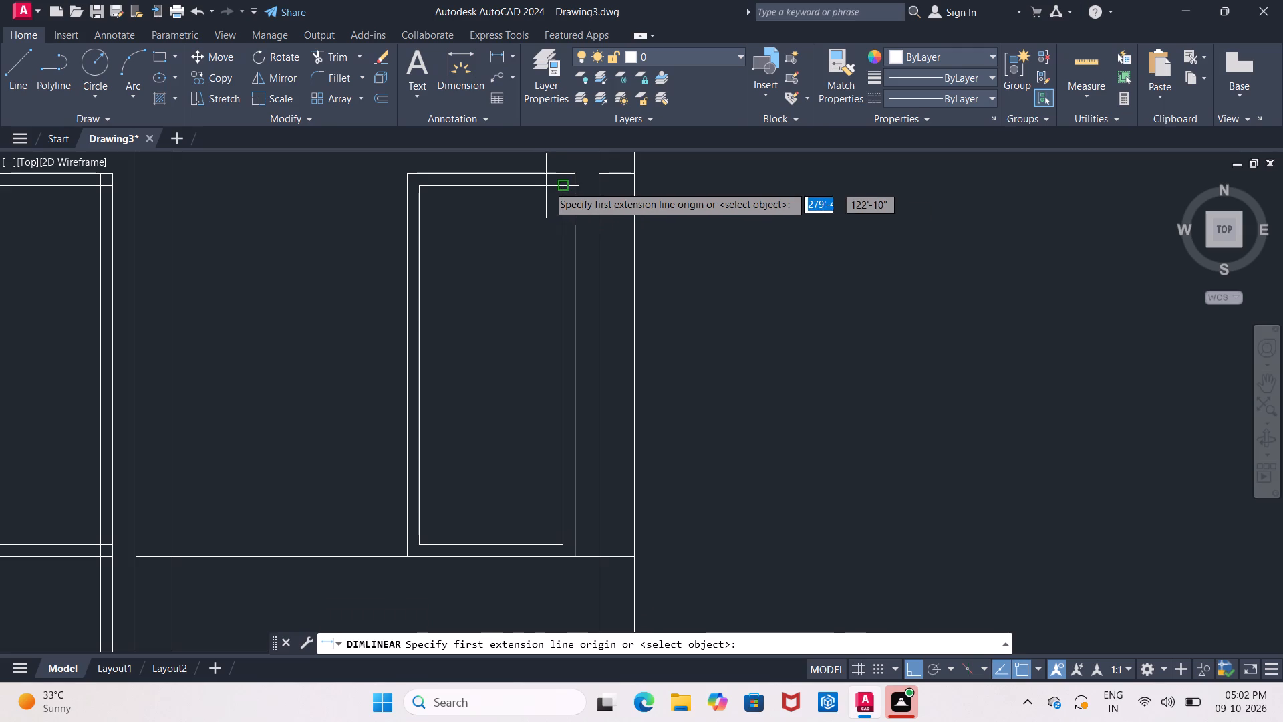
click(559, 187)
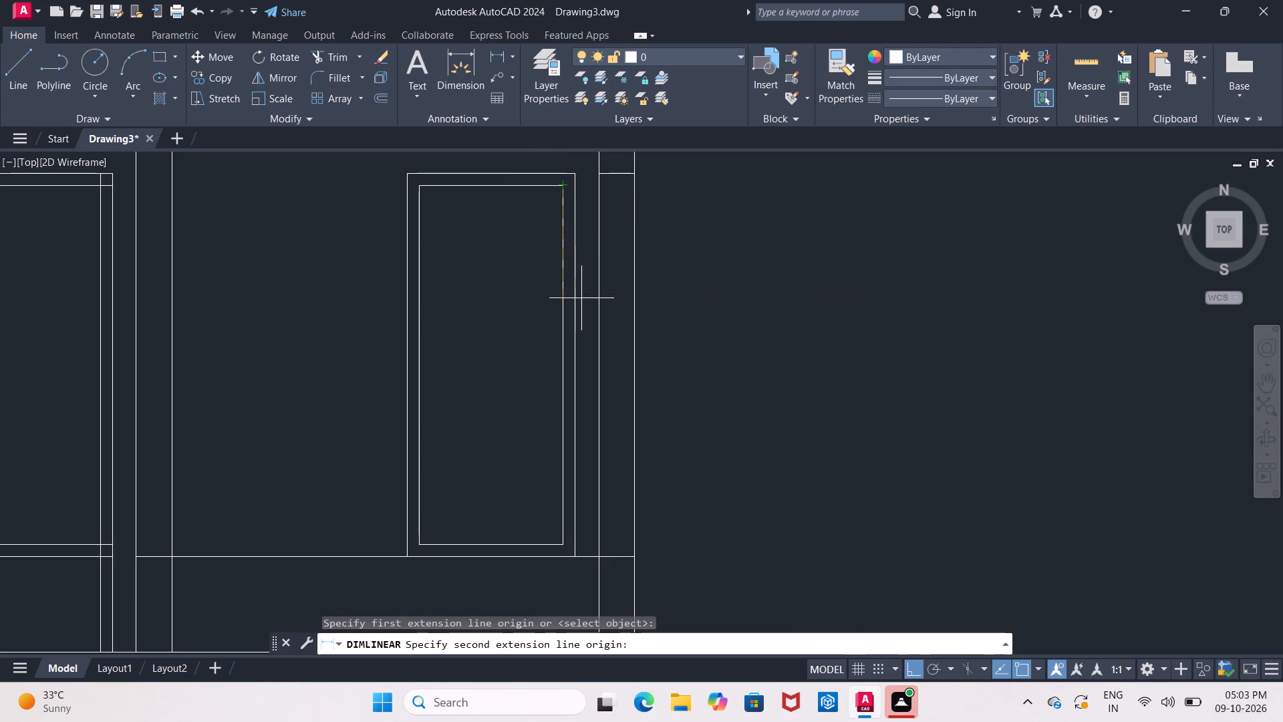
click(561, 540)
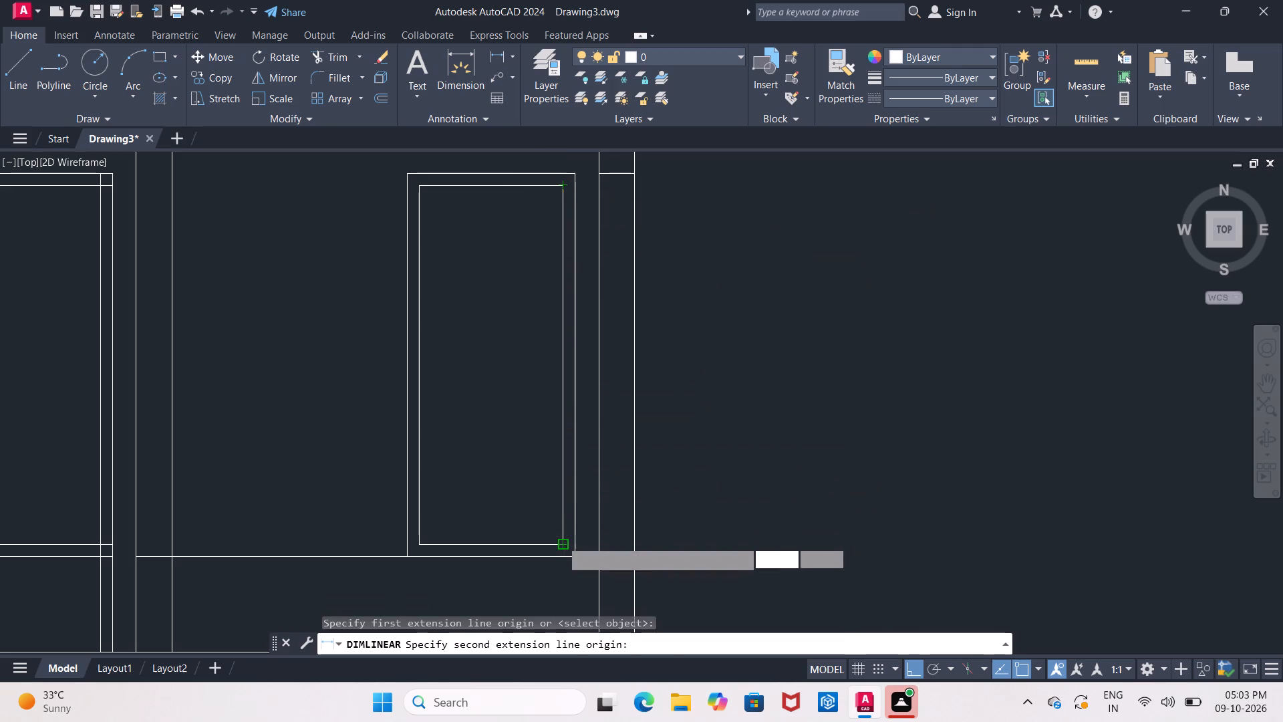
key(Escape)
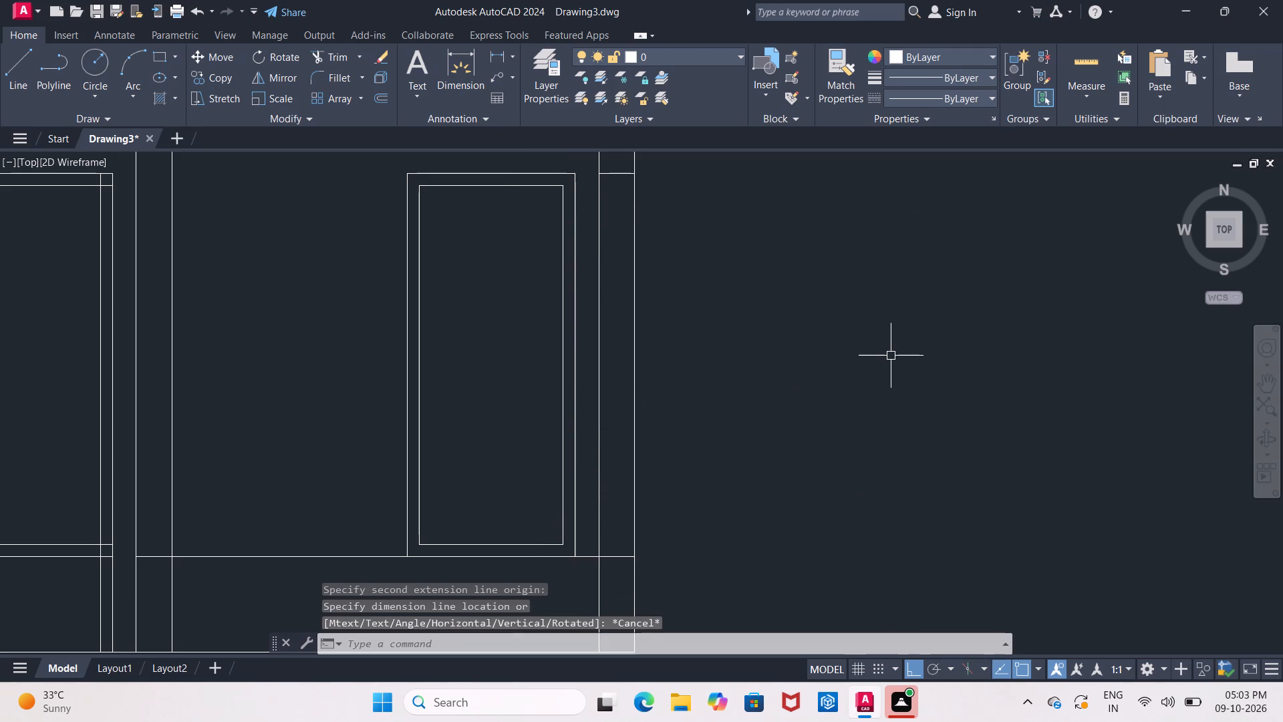
In Calculator, divide 7.6 by 2 to halve the door's inner height.
text(7.6)
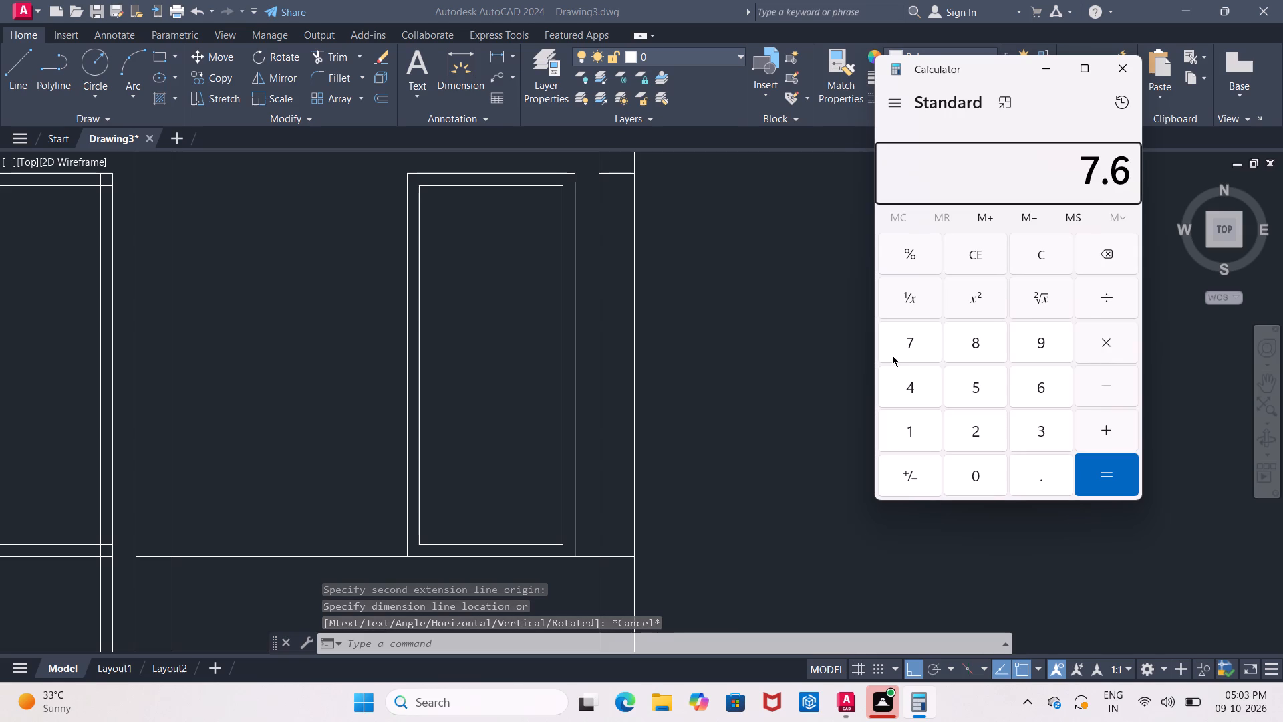
text(/2)
key(Return)
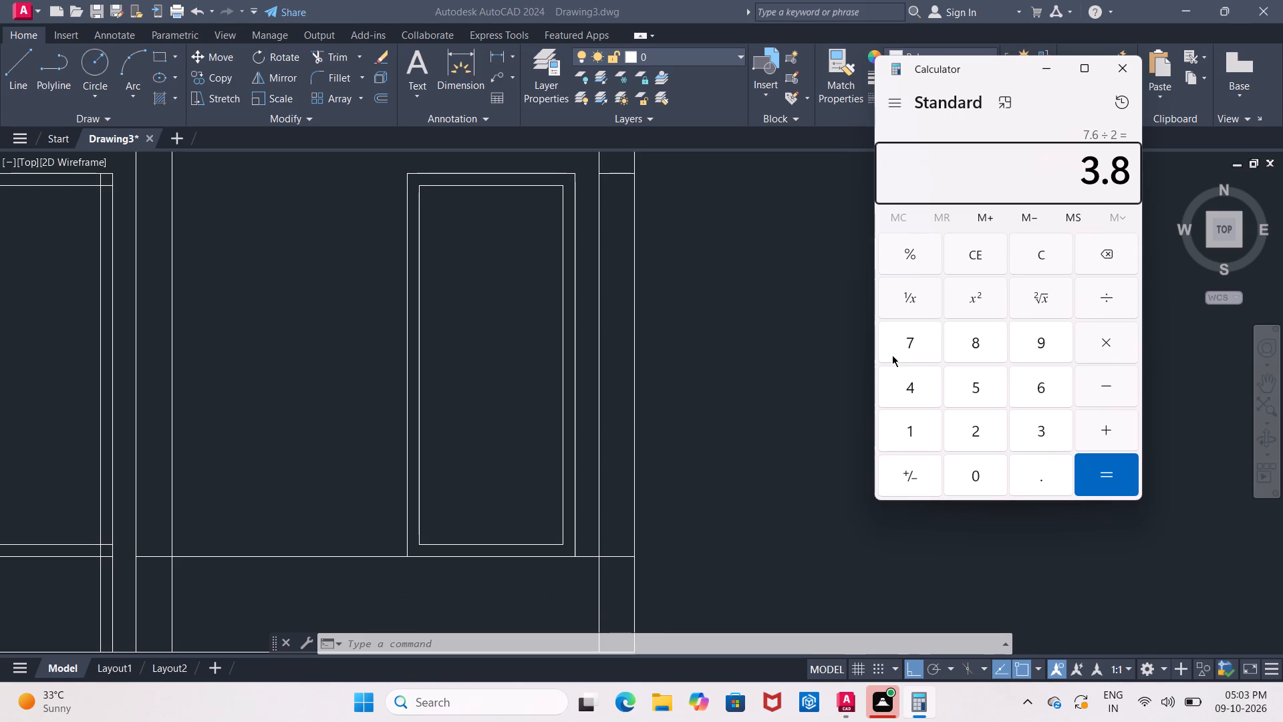
key(Escape)
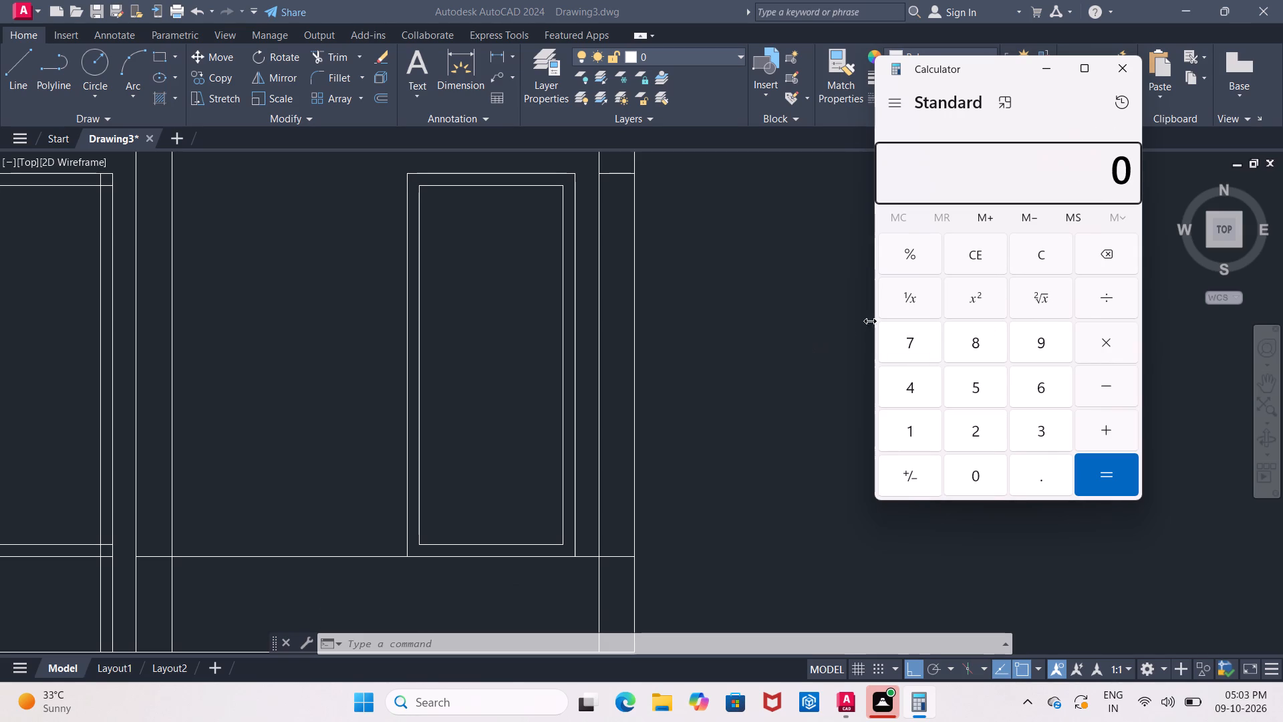
click(1119, 76)
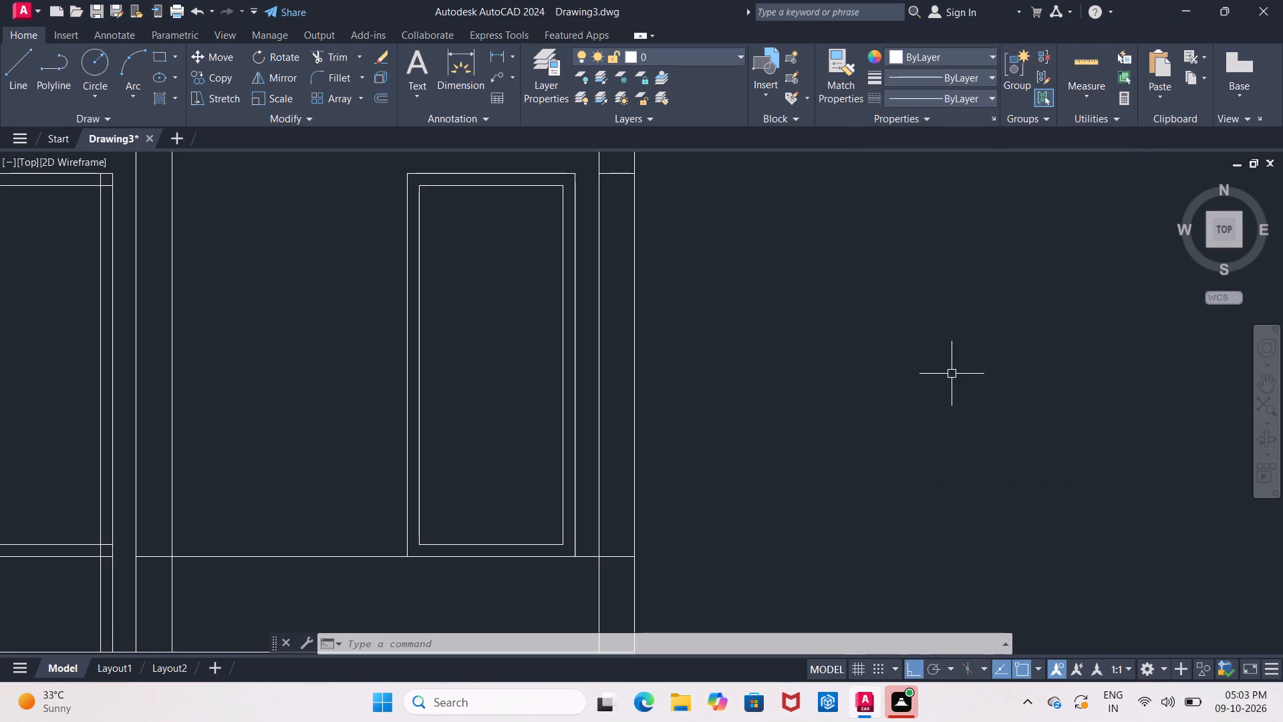
Offset the inner top line of the far door's frame 3'8" downward as a horizontal rail across the door.
key(o)
key(Return)
key(3)
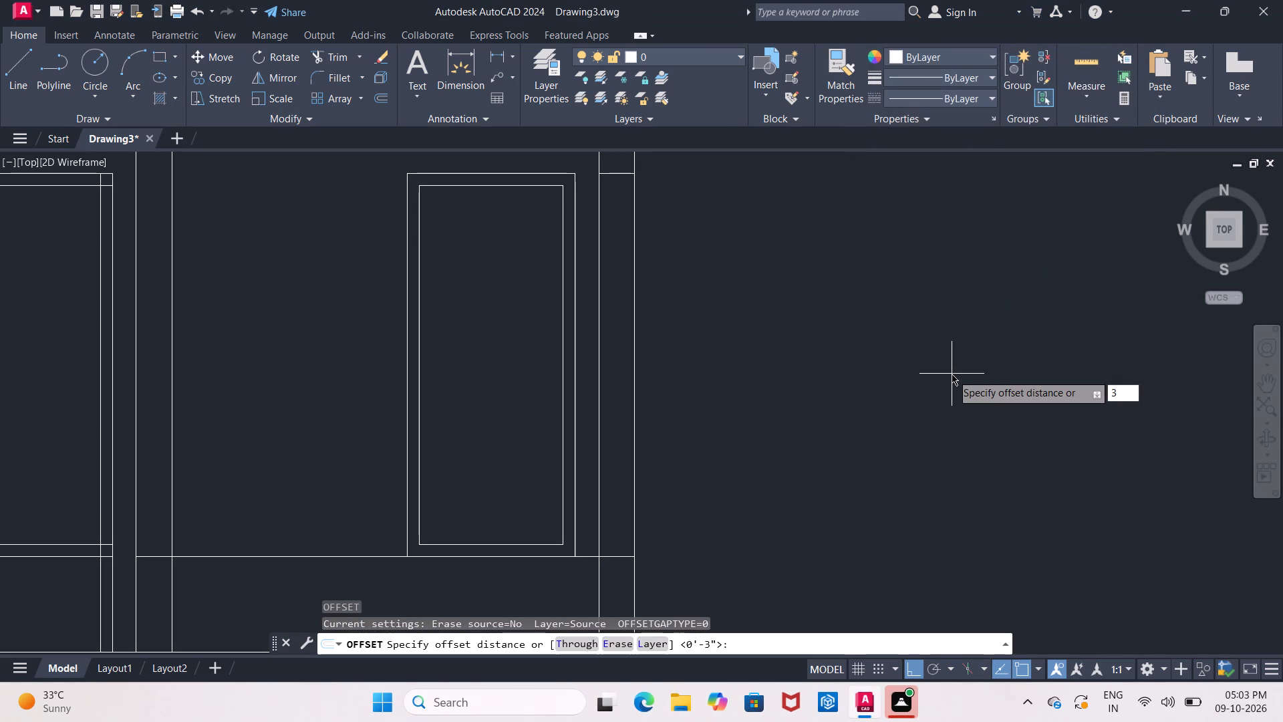
text('8)
key(shift+quotedbl)
key(Return)
click(479, 189)
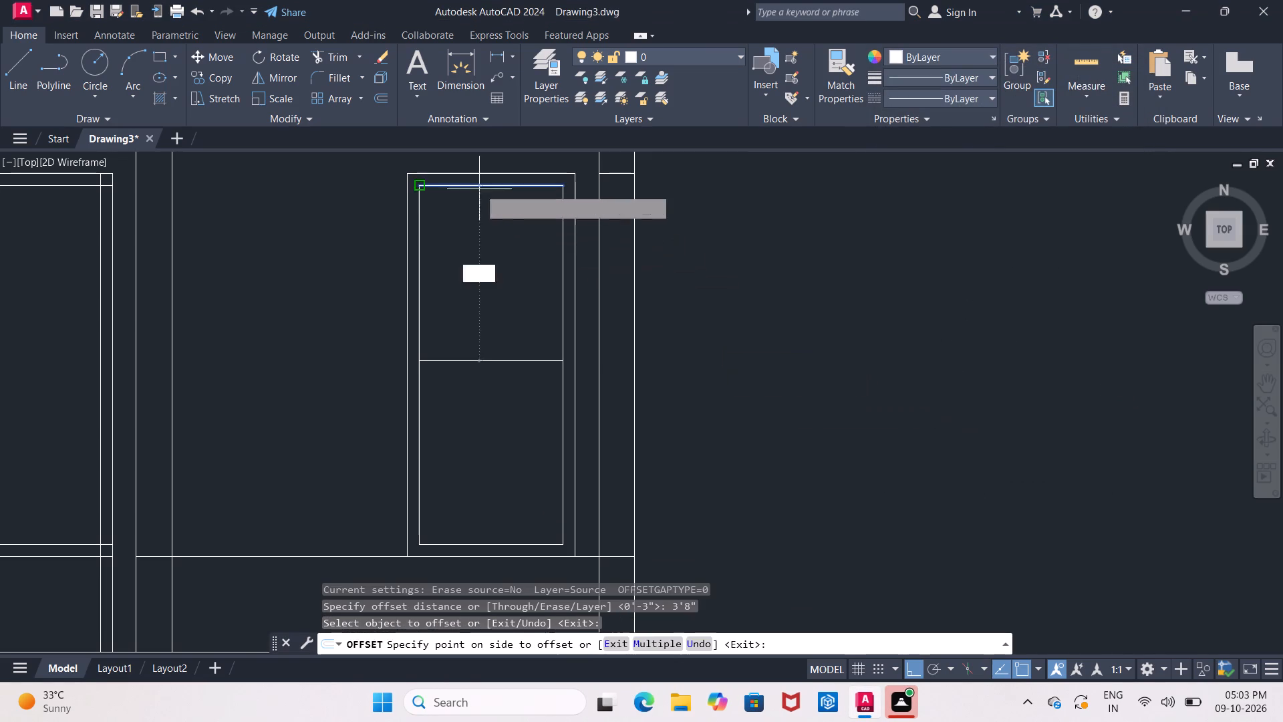
click(517, 357)
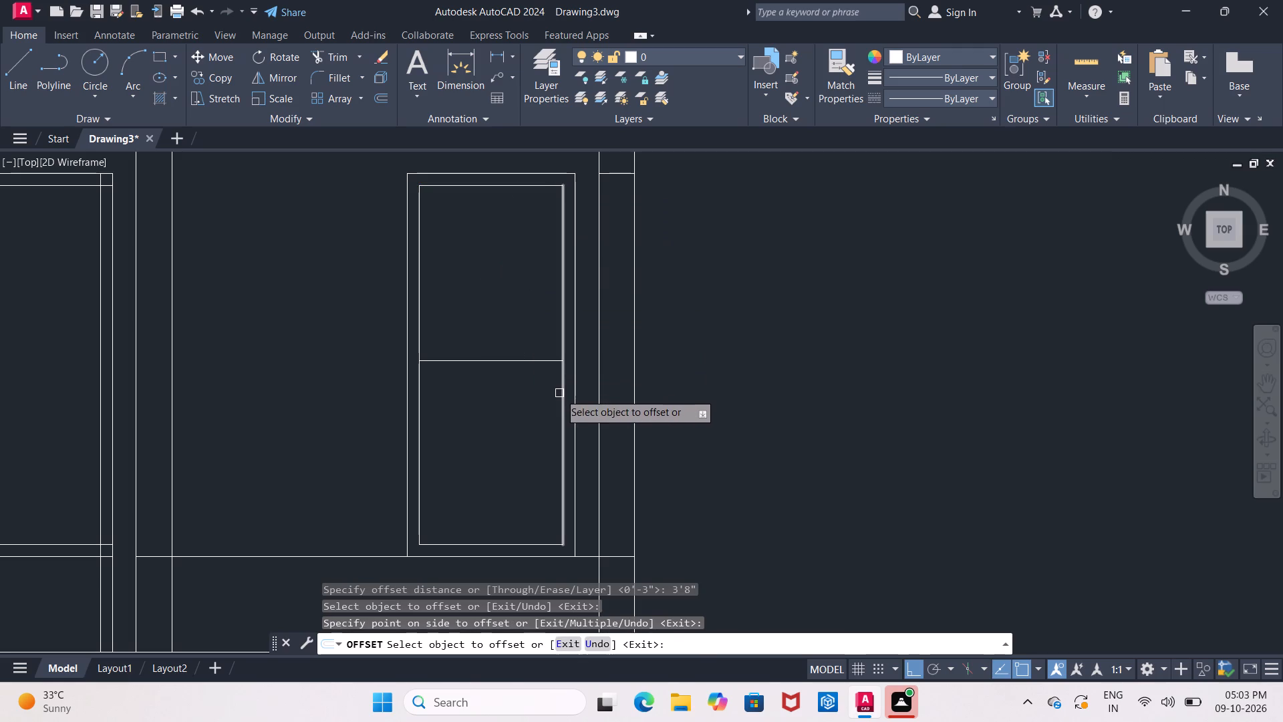
click(561, 395)
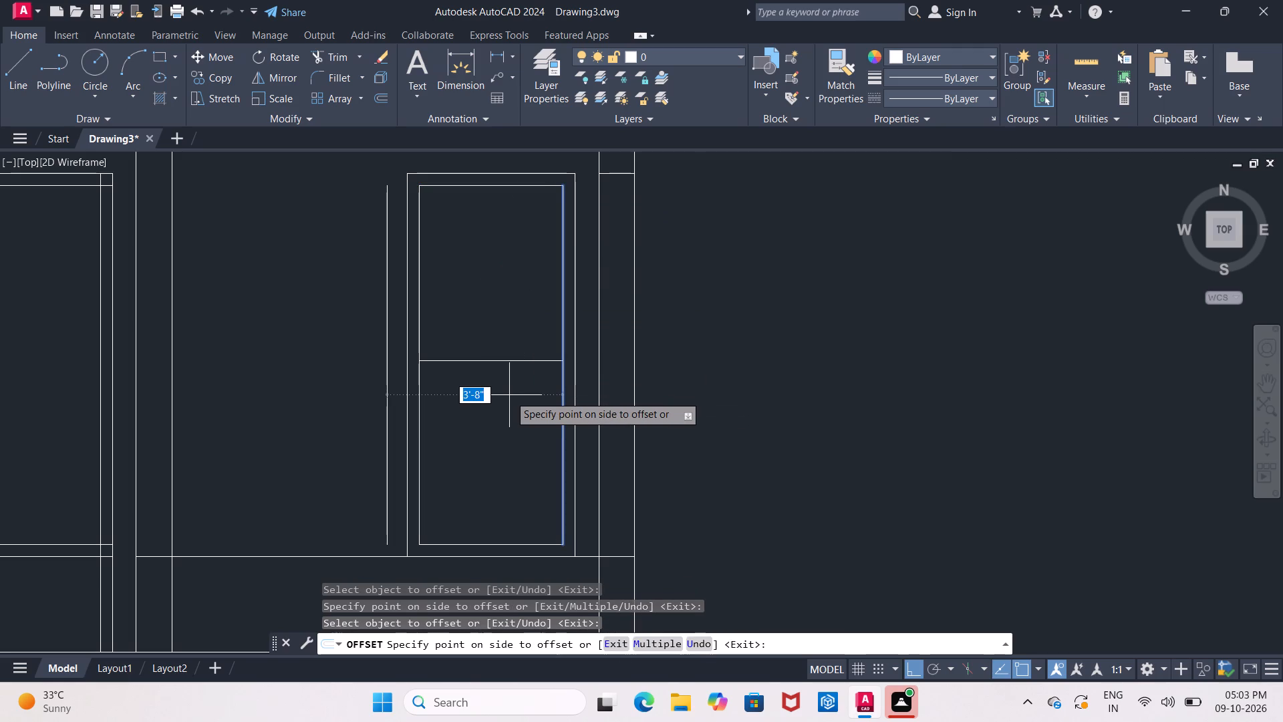
key(Escape)
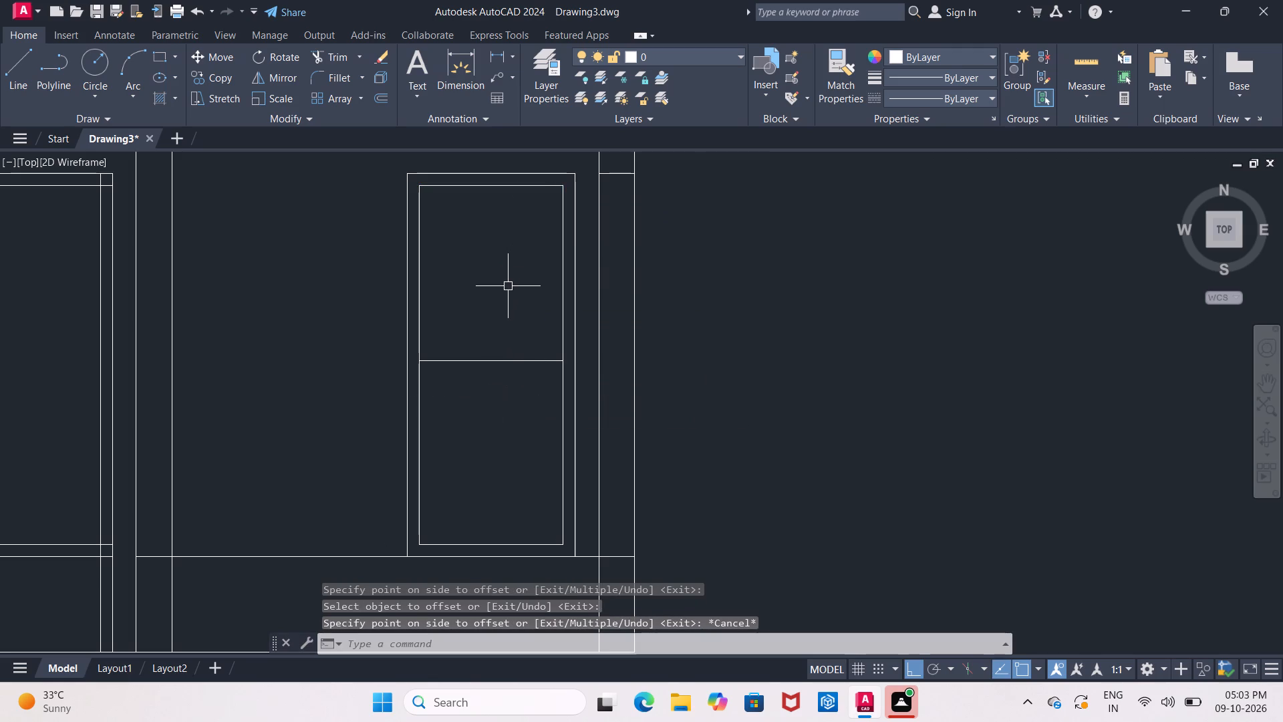
Measure the clear width inside the far door's frame along its inner top line.
click(500, 53)
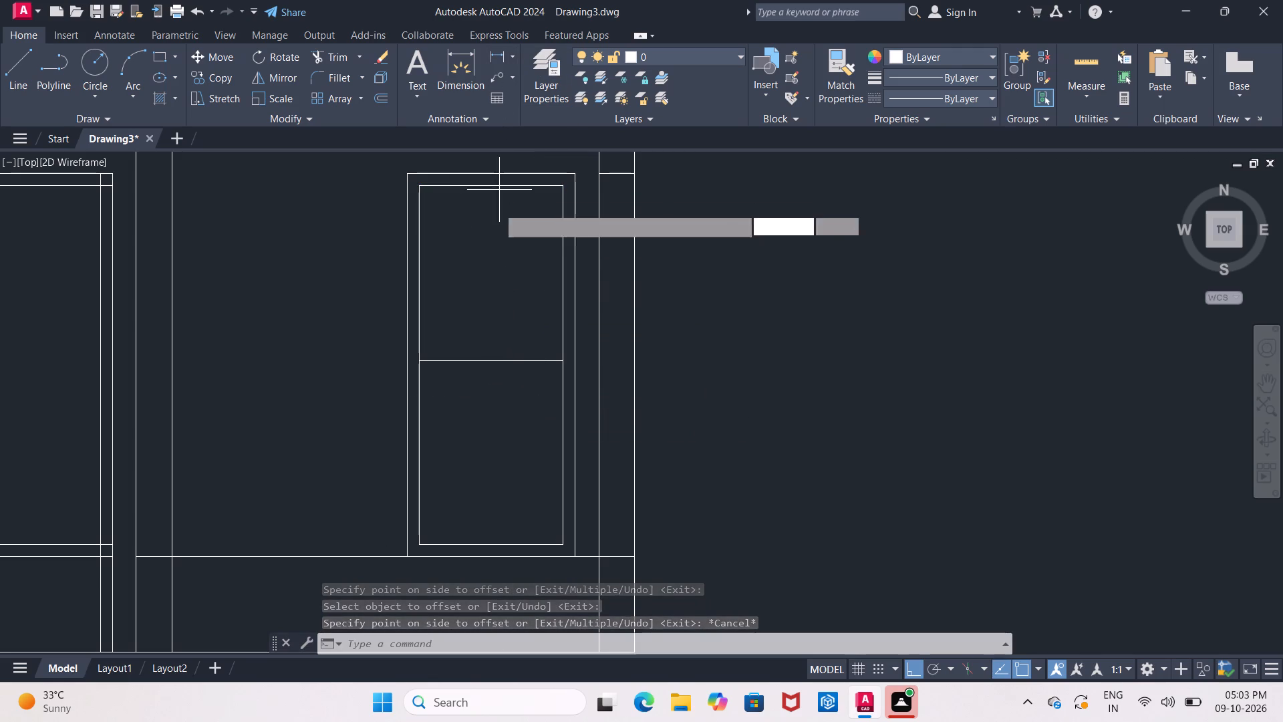
click(421, 188)
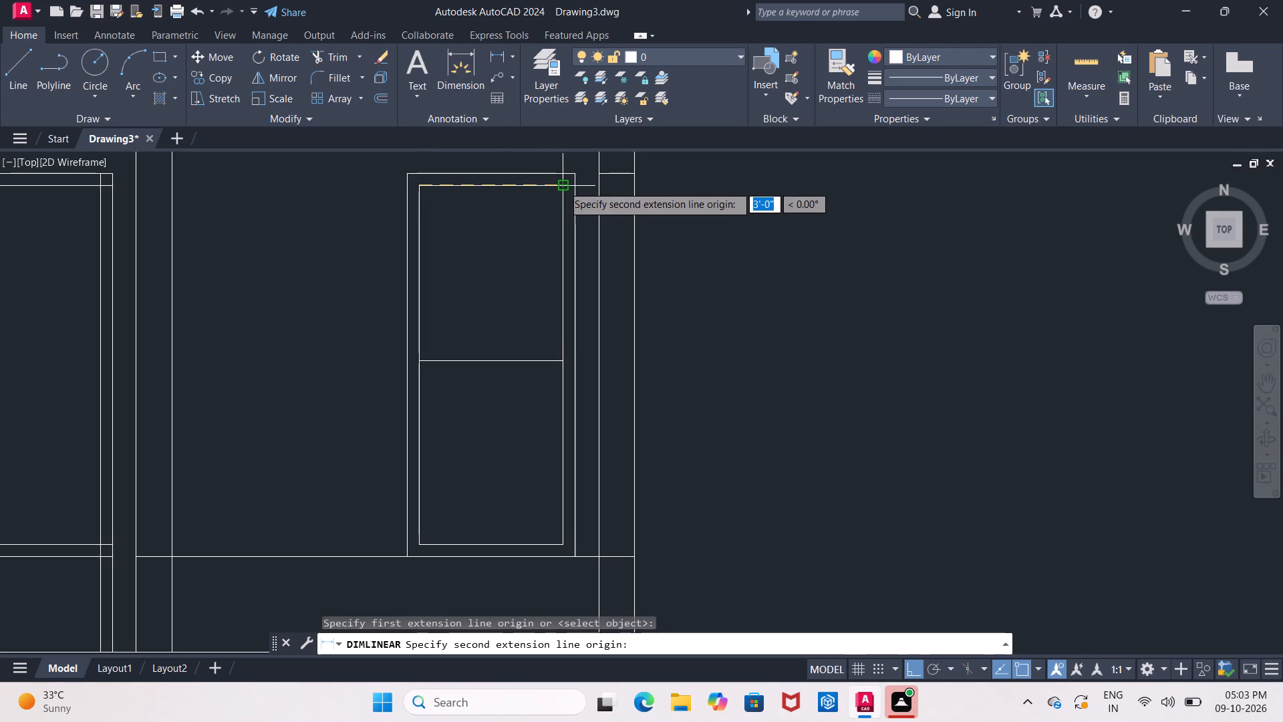
click(563, 185)
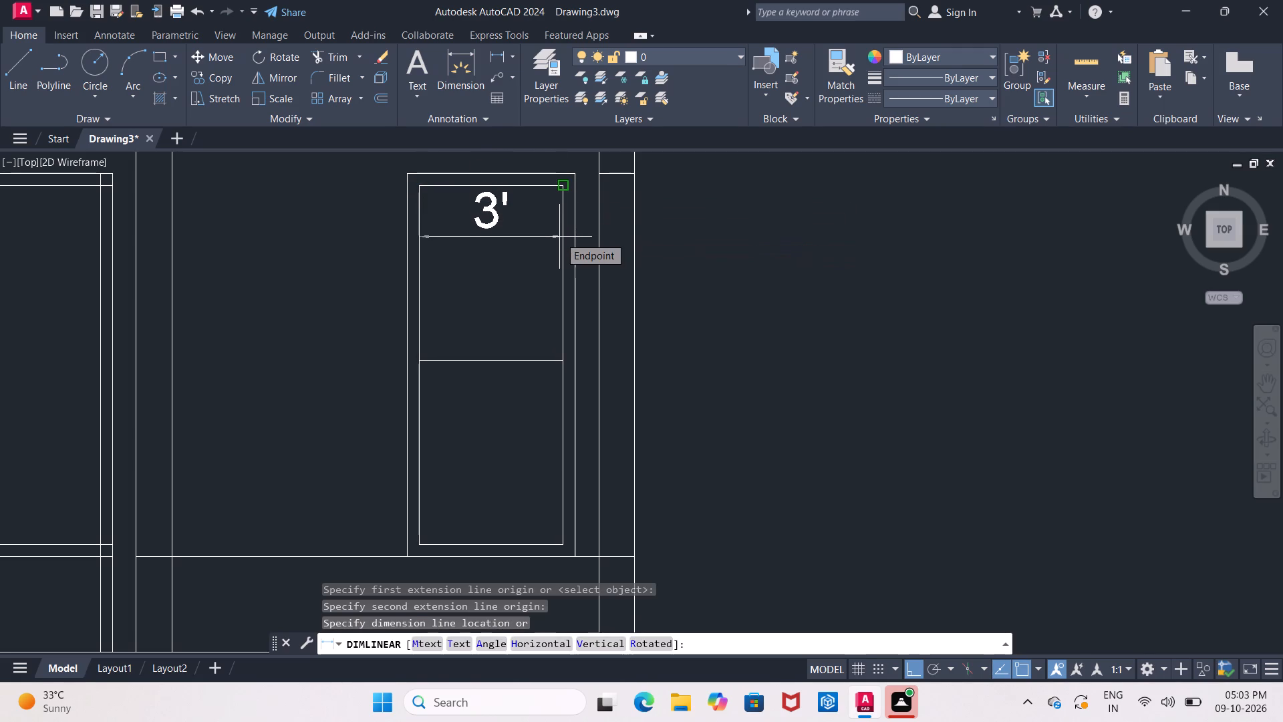
key(Escape)
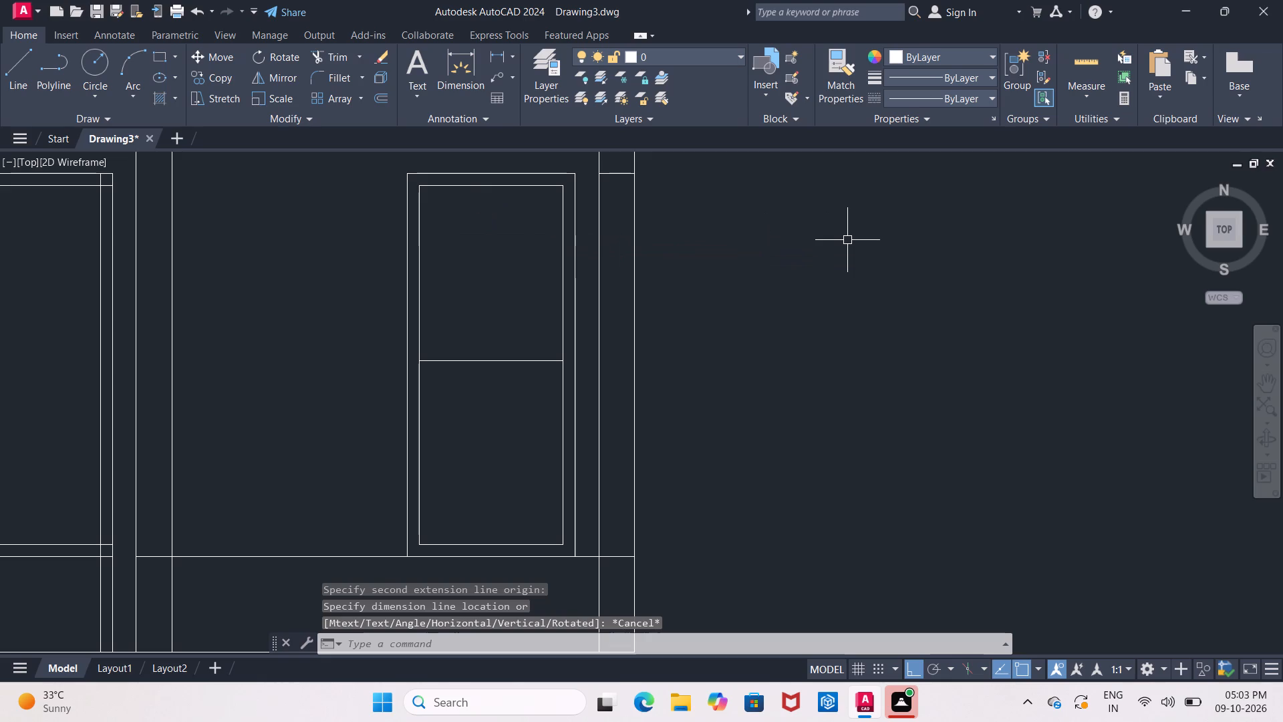
Offset the inner left jamb line of the far door 6" into the door panel.
key(o)
key(Return)
text(1')
key(Return)
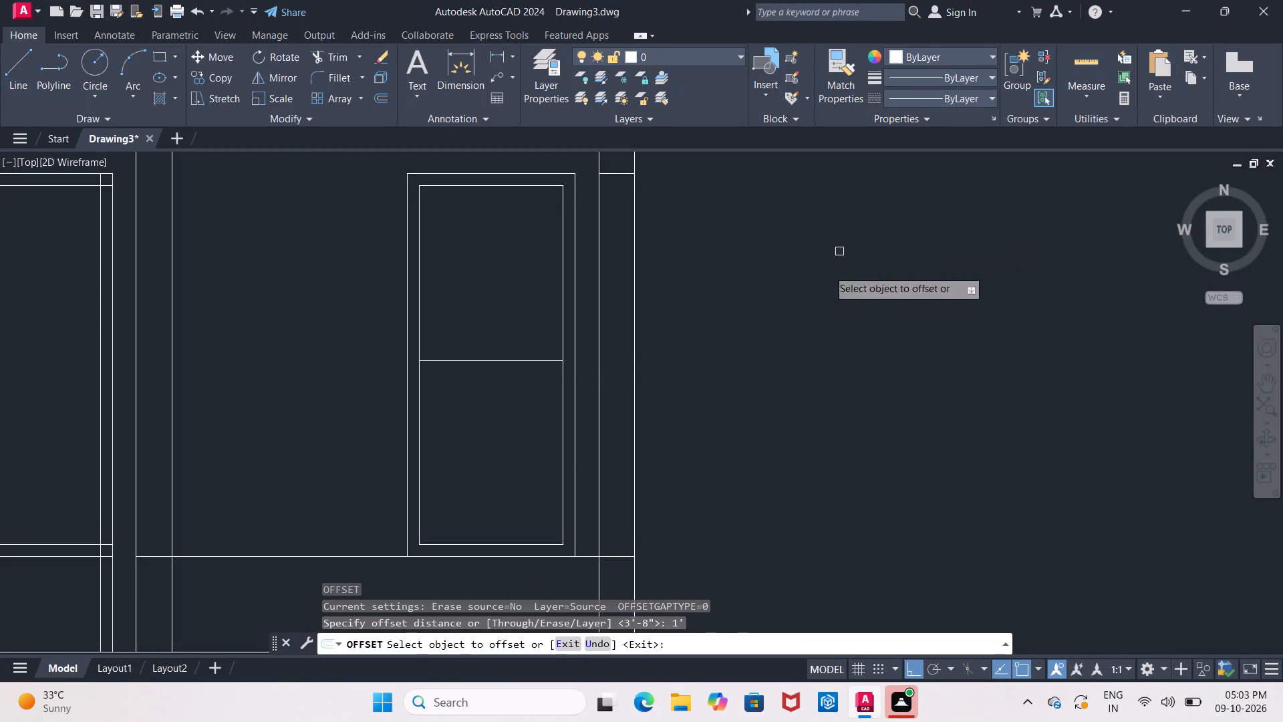
click(421, 301)
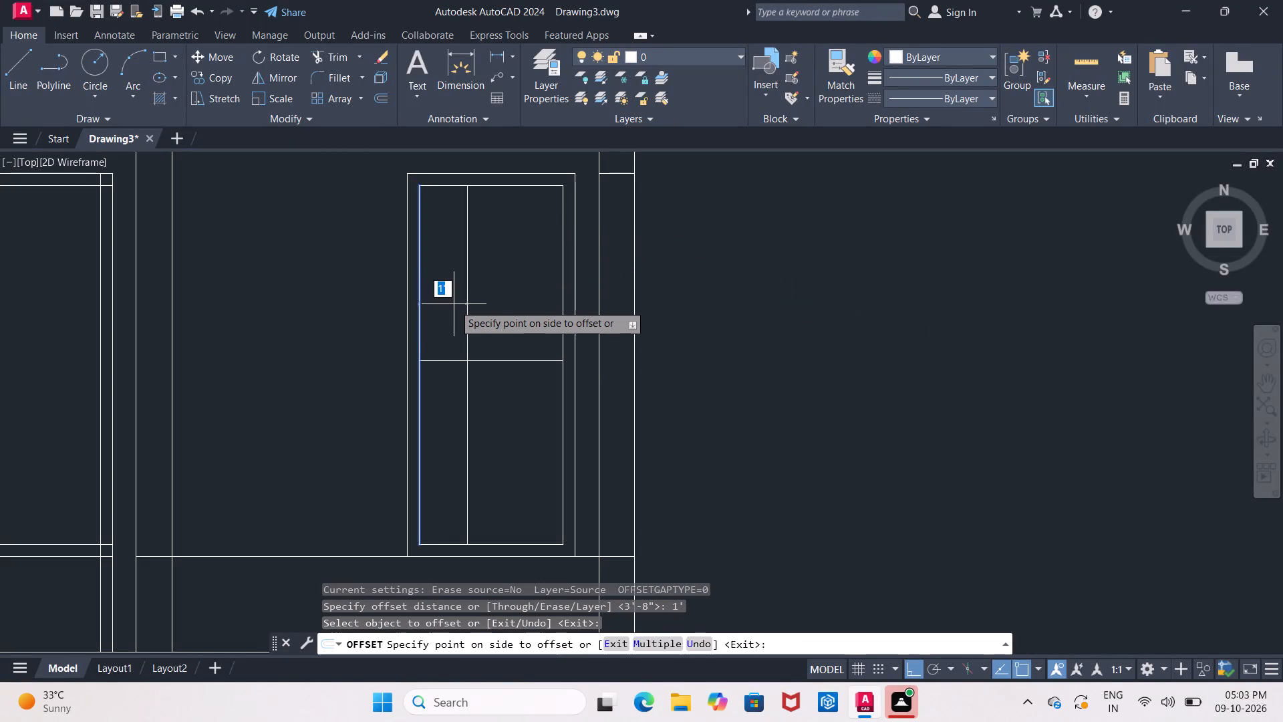
key(BackSpace)
text(6")
key(Return)
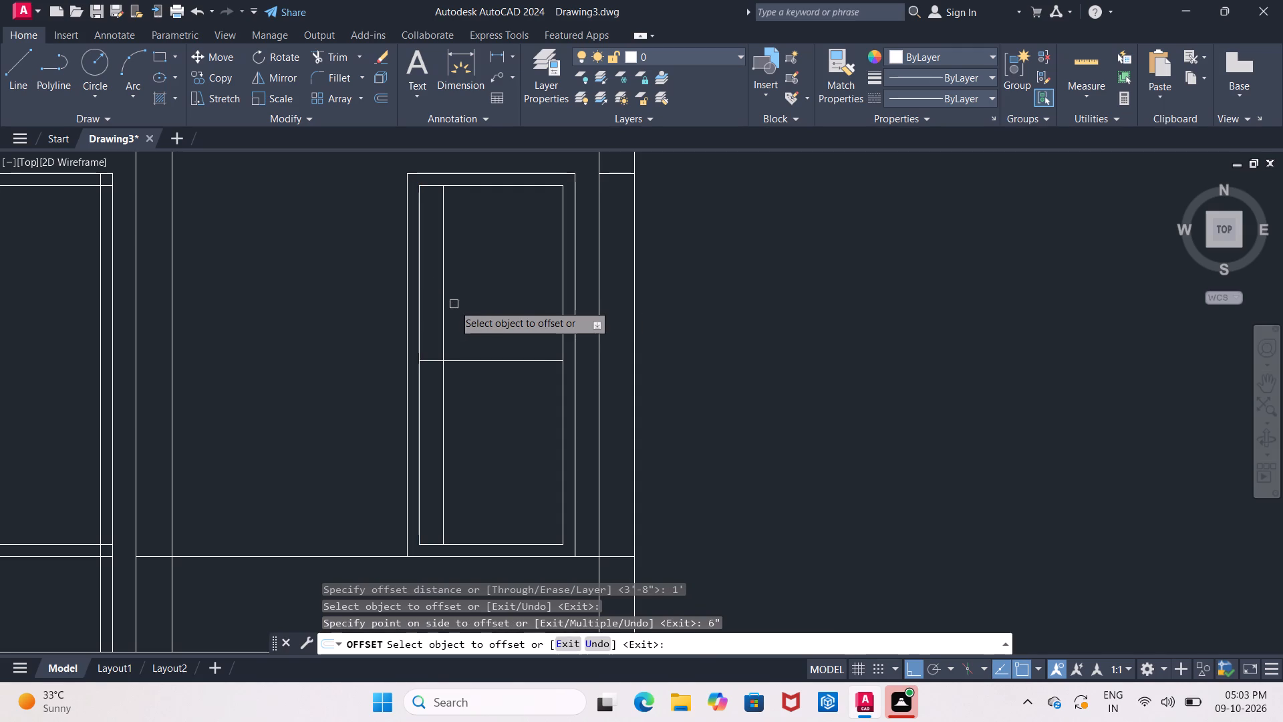
key(Escape)
Trim the overlapping inner frame lines at both top corners of the door in the neighbouring bay.
middle_drag(343, 279, 697, 314)
scroll(677, 314, down, 1)
middle_drag(677, 314, 678, 251)
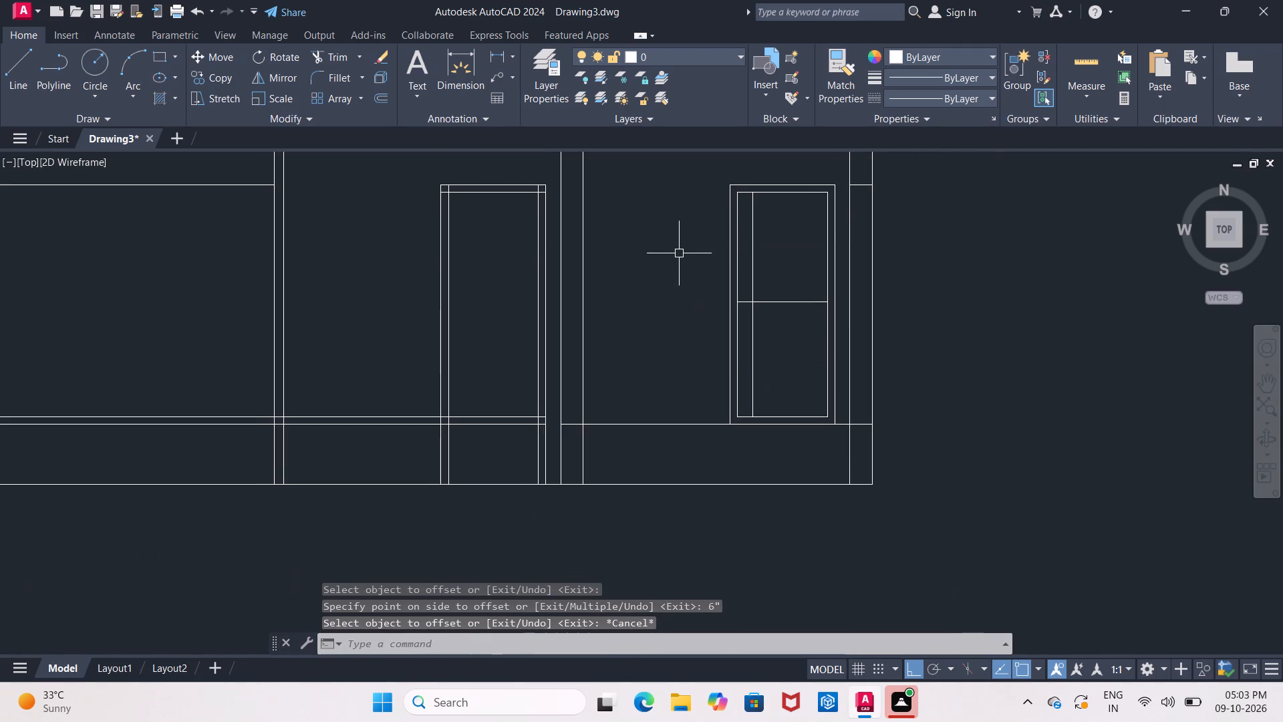
text(TR)
key(Return)
key(Return)
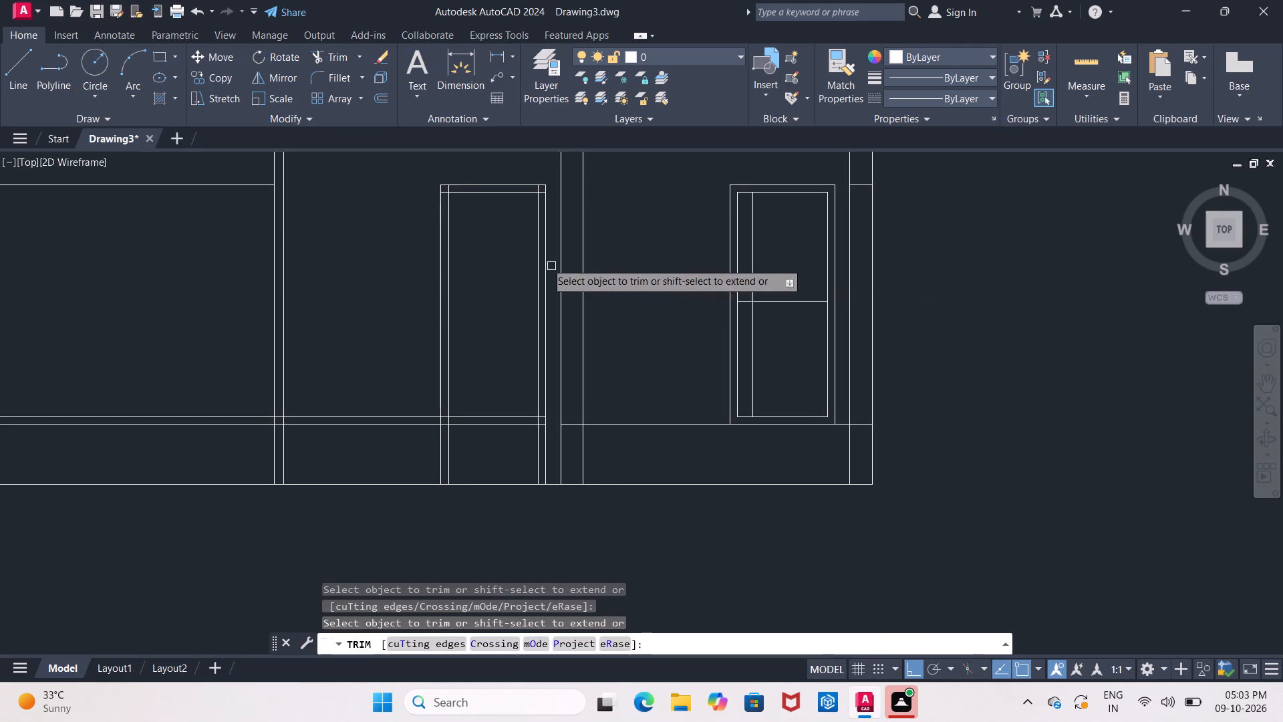
middle_drag(465, 202, 477, 283)
scroll(464, 274, up, 4)
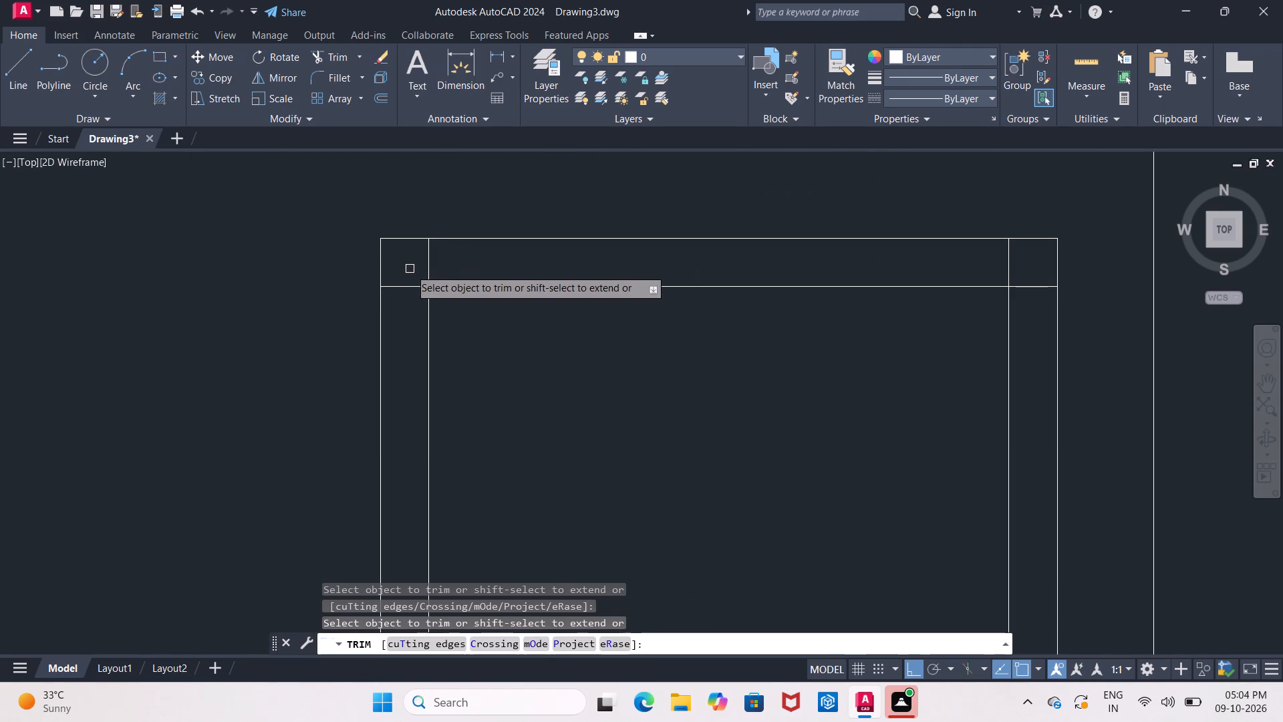
drag(402, 316, 431, 267)
middle_drag(489, 271, 263, 236)
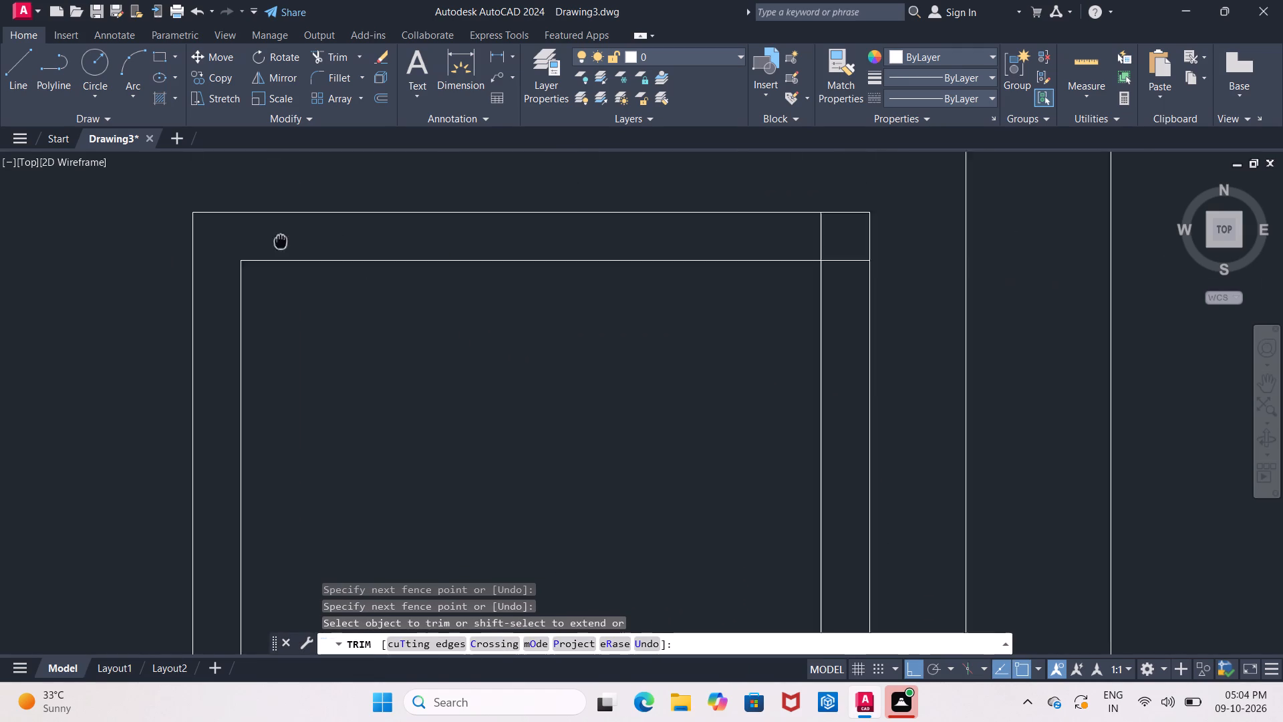
middle_drag(263, 236, 257, 233)
drag(738, 221, 807, 259)
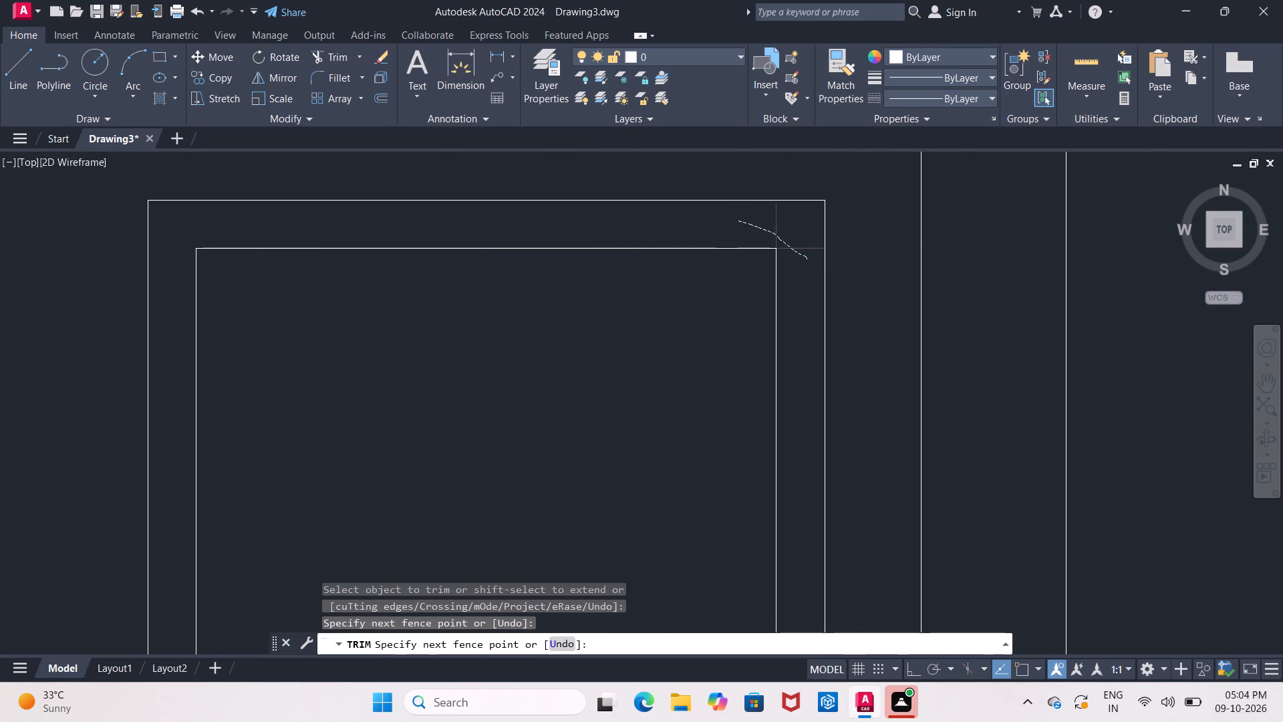
Trim the overlapping inner frame lines at both bottom corners of the neighbouring bay's door, between the 3" line and plinth level.
scroll(806, 256, down, 3)
middle_drag(813, 523, 751, 330)
scroll(732, 386, up, 3)
drag(753, 452, 715, 527)
scroll(715, 521, down, 2)
middle_drag(715, 521, 815, 455)
middle_drag(641, 391, 667, 374)
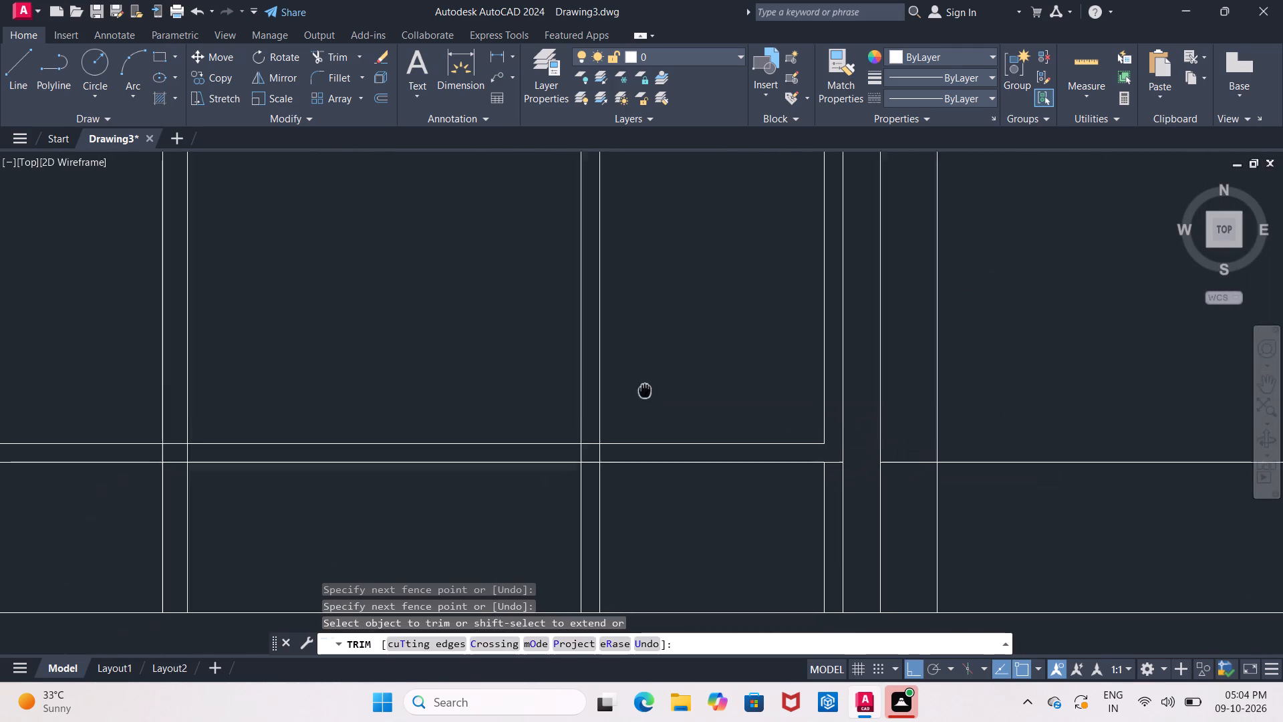
middle_drag(667, 374, 692, 342)
scroll(591, 376, up, 2)
middle_drag(545, 364, 471, 328)
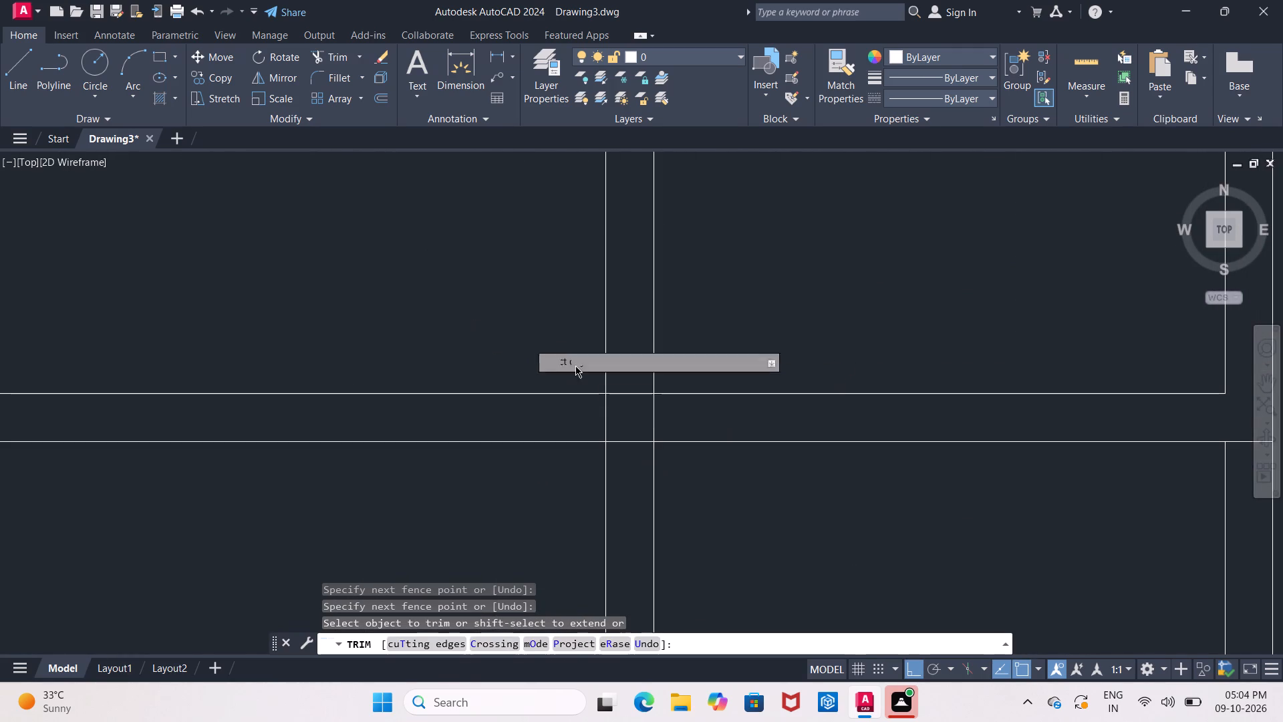
drag(625, 372, 670, 423)
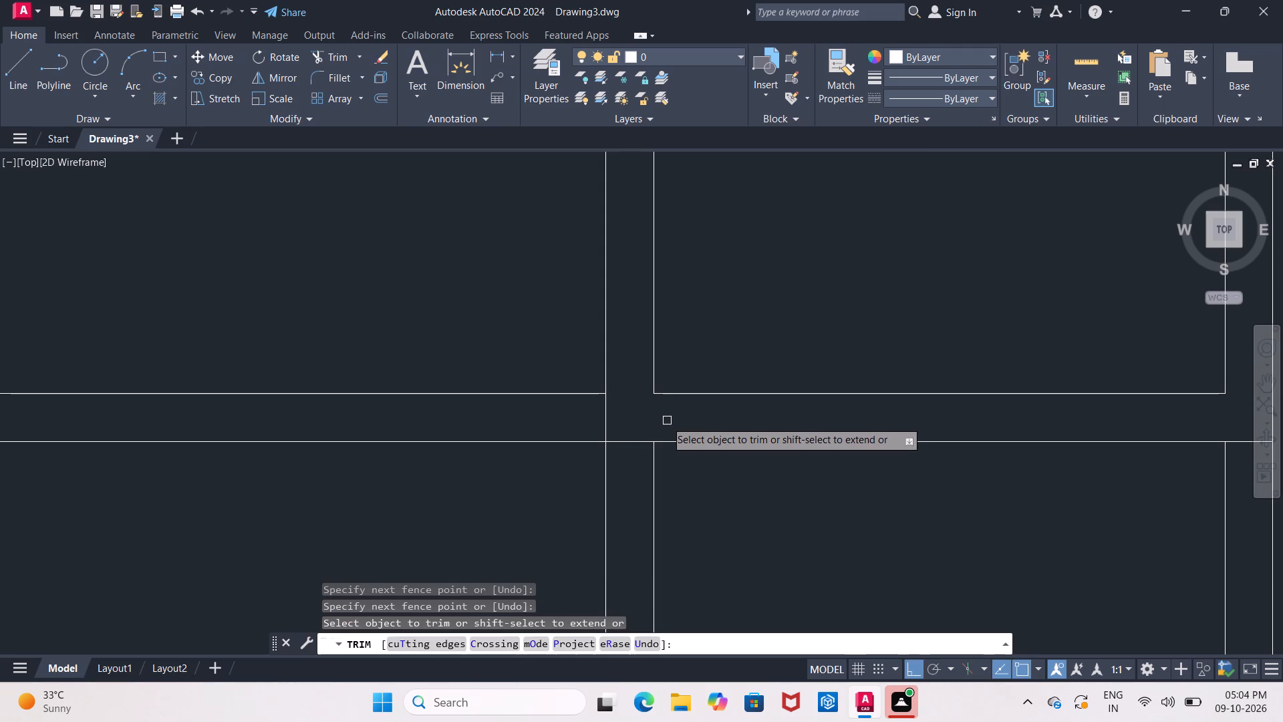
Trim away the line 3" above plinth level that remains left of the neighbouring bay's door frame.
scroll(653, 425, down, 1)
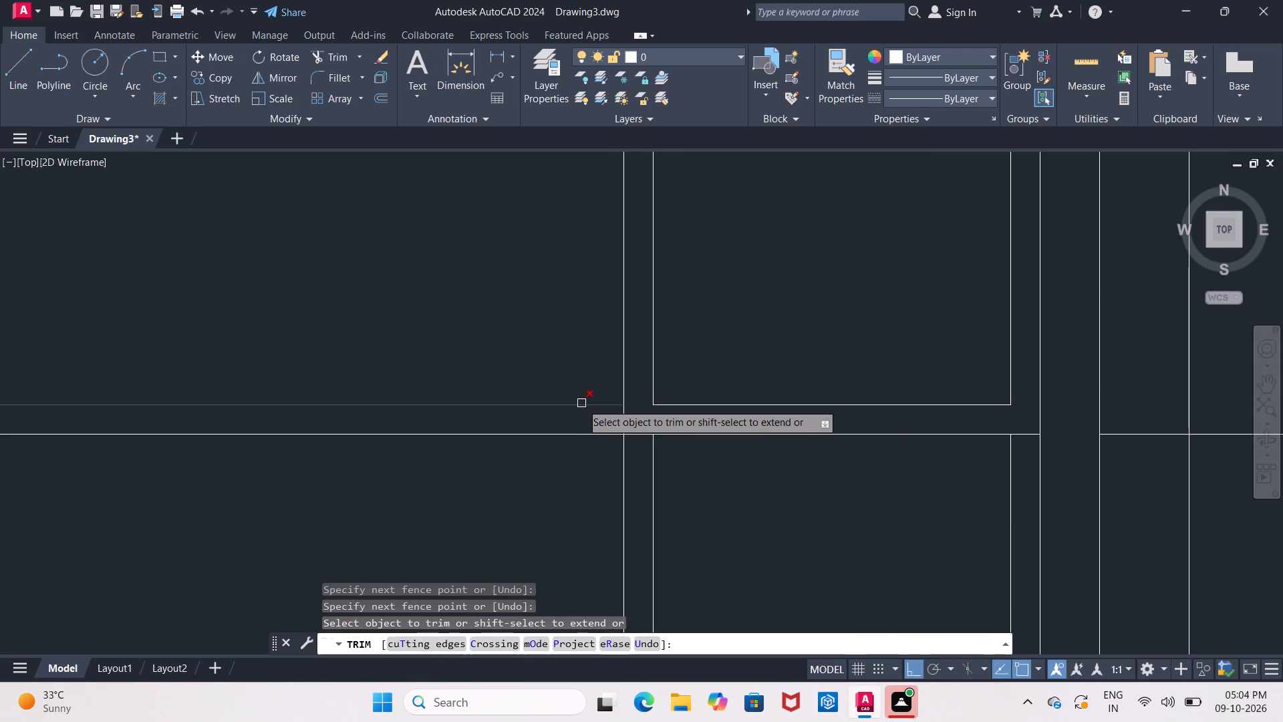
click(581, 403)
scroll(587, 402, down, 3)
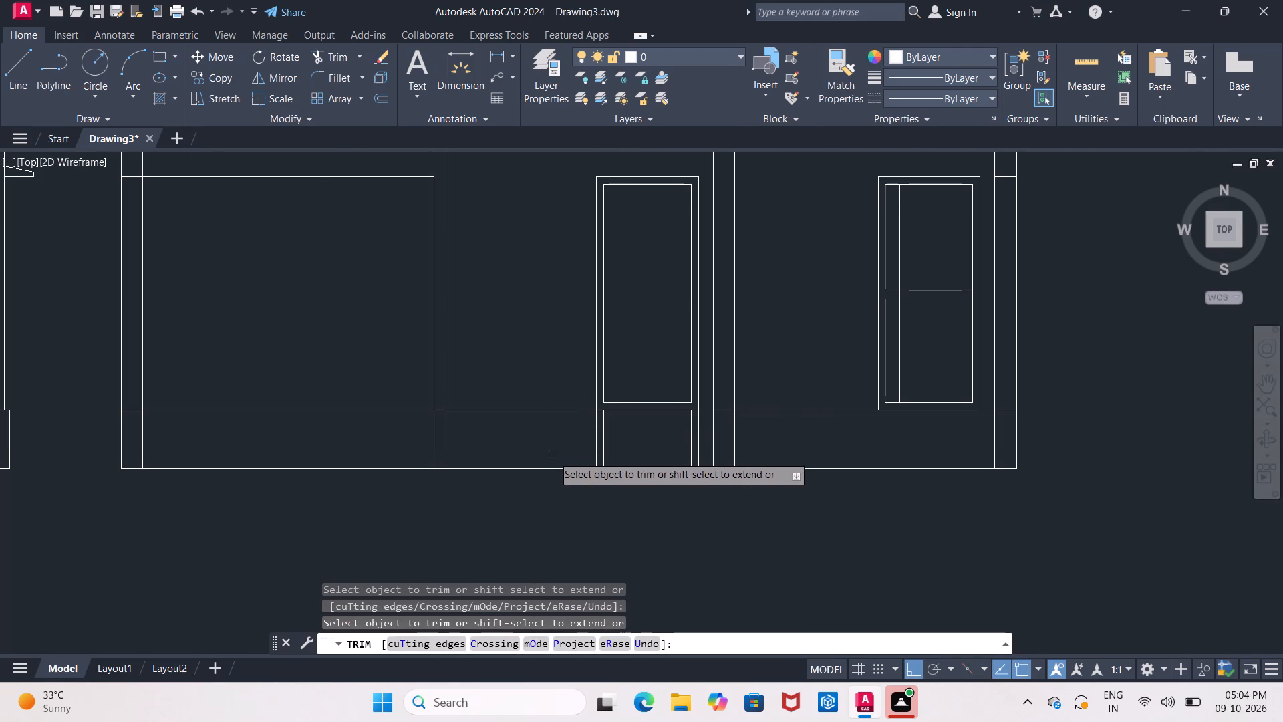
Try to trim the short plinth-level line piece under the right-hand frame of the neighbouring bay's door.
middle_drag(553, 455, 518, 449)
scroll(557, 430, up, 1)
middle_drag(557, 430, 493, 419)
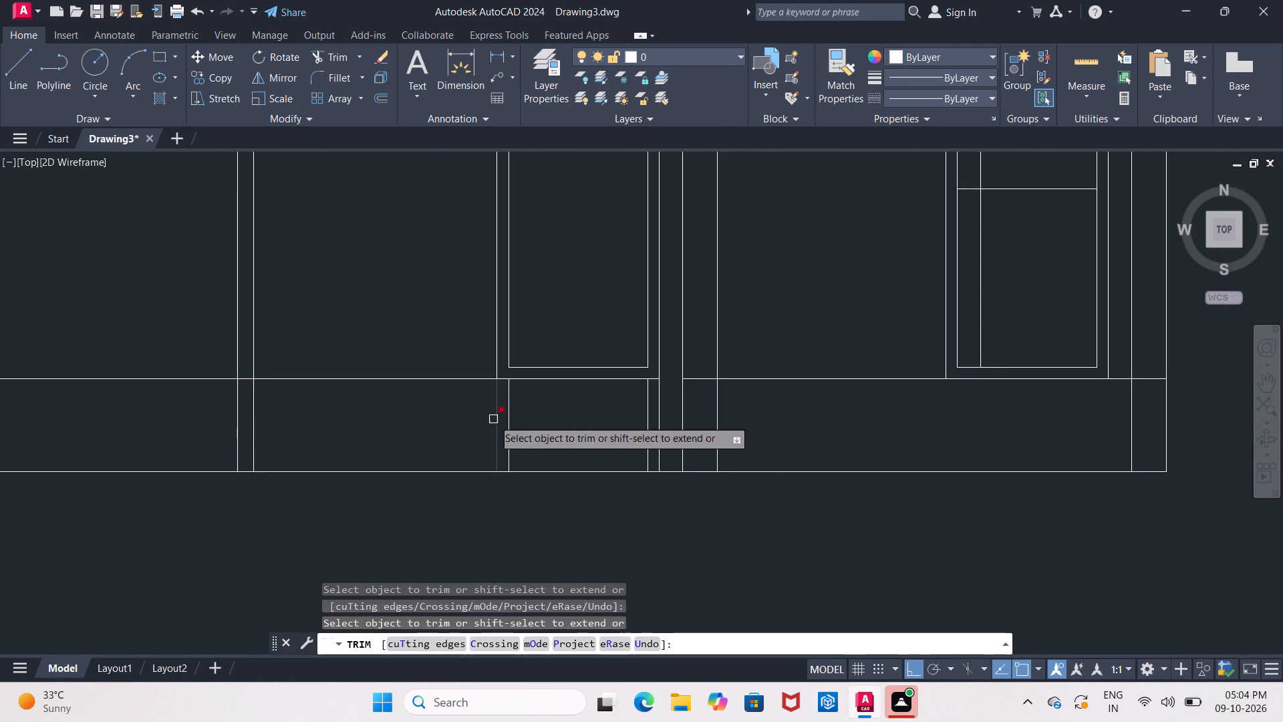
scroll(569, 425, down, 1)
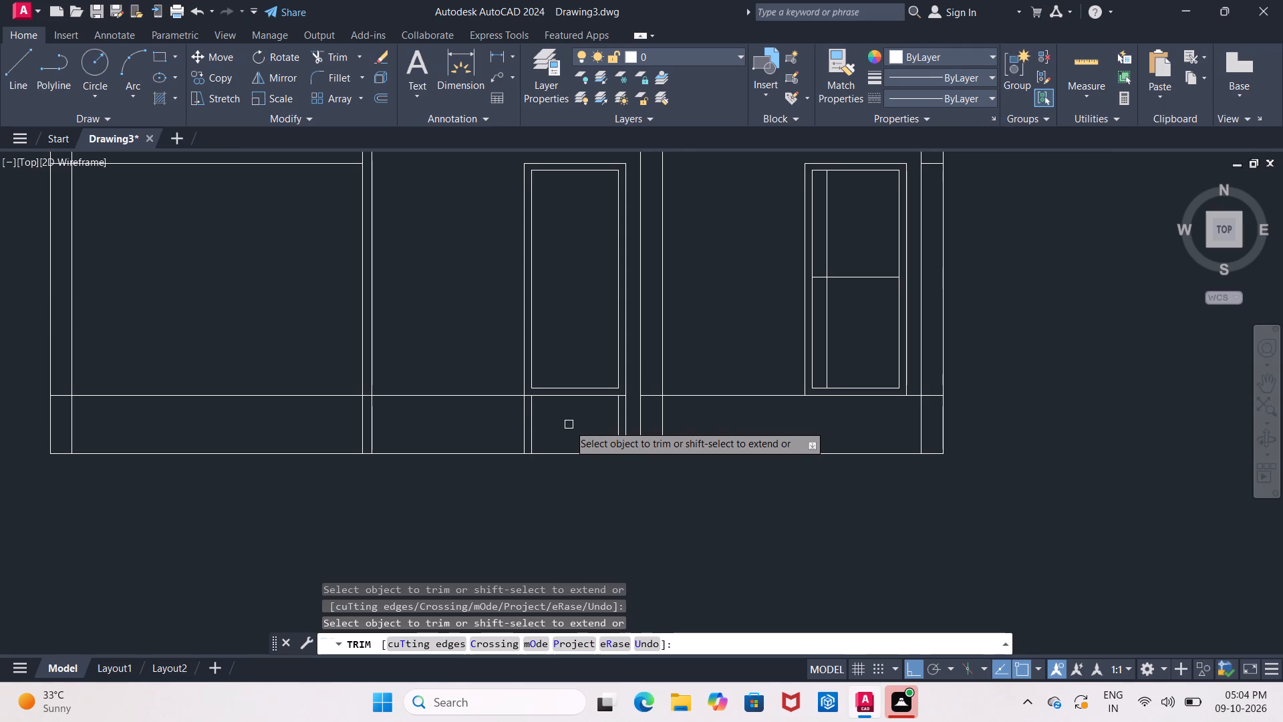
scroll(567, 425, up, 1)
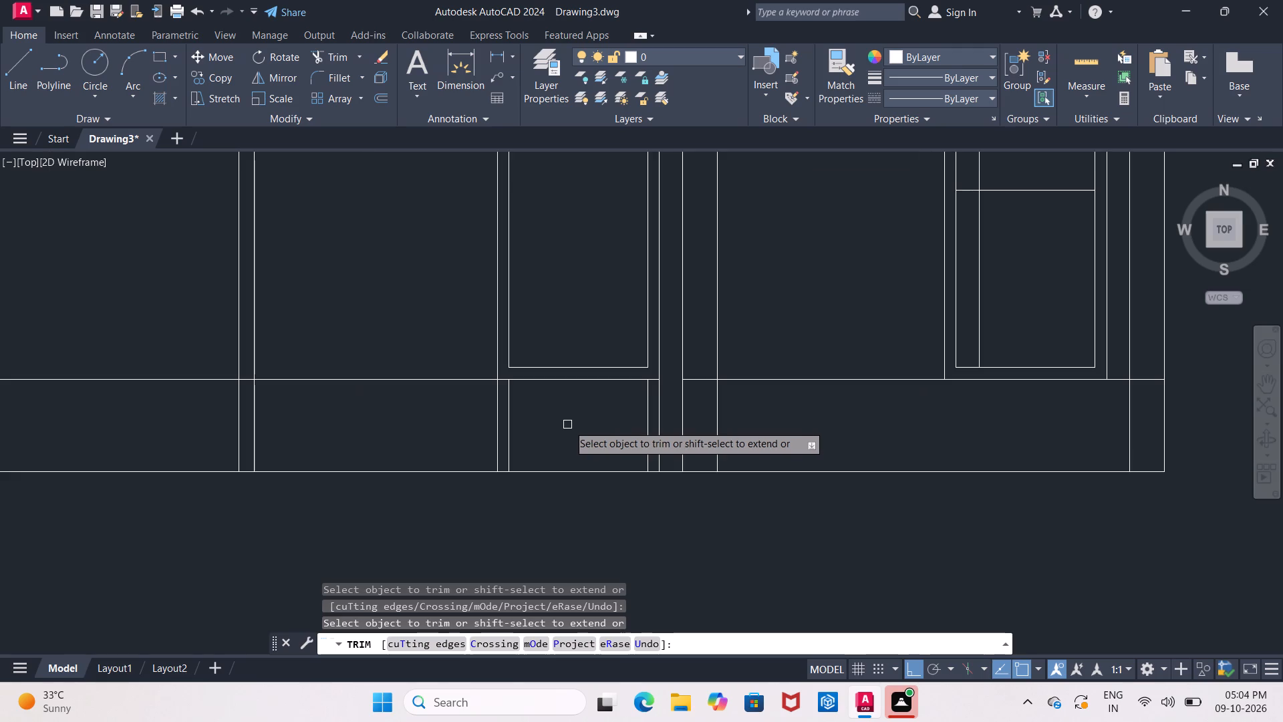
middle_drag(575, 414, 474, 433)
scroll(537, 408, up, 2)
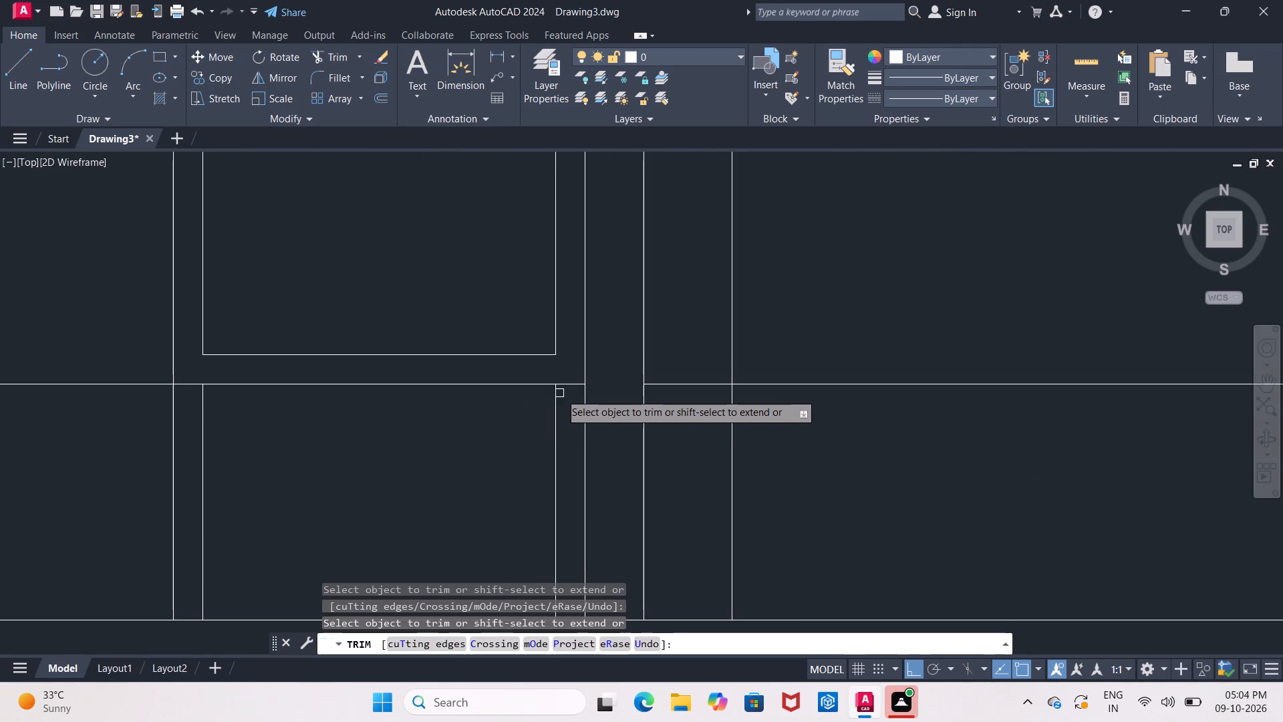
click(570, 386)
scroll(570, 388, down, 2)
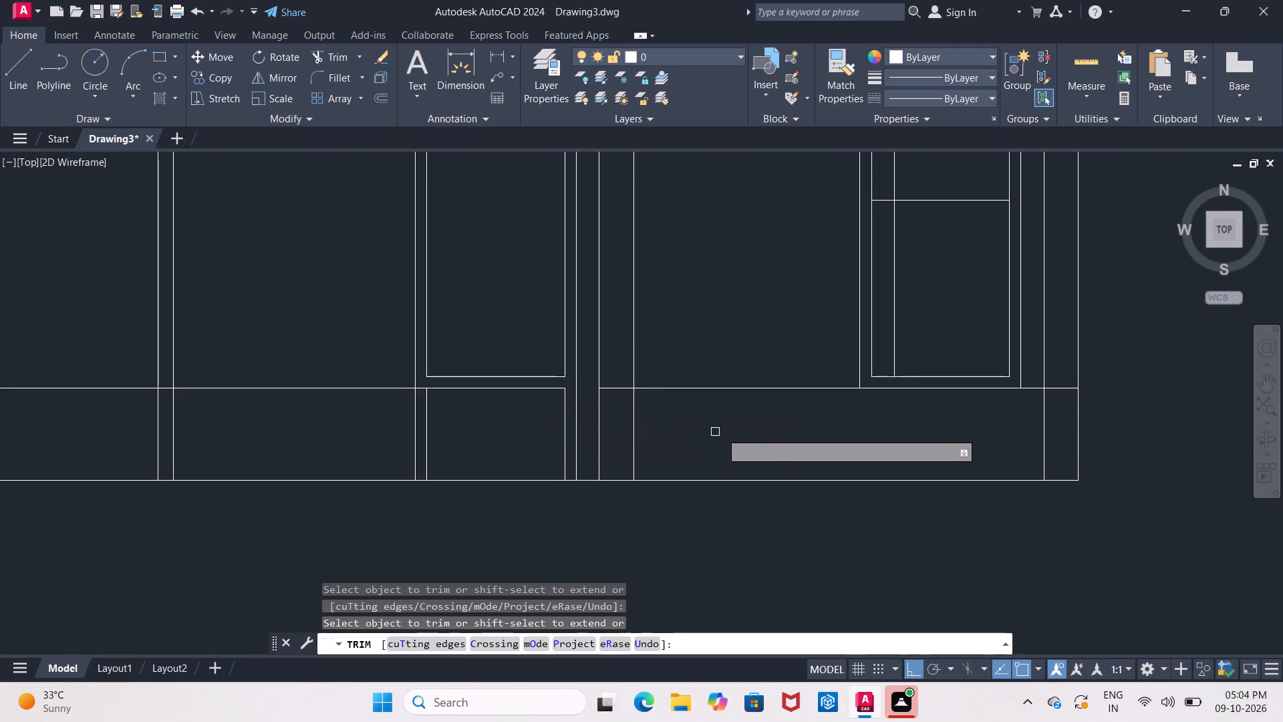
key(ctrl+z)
Trim away the neighbouring bay's door jamb lines below plinth level with a fence across them.
scroll(780, 441, down, 4)
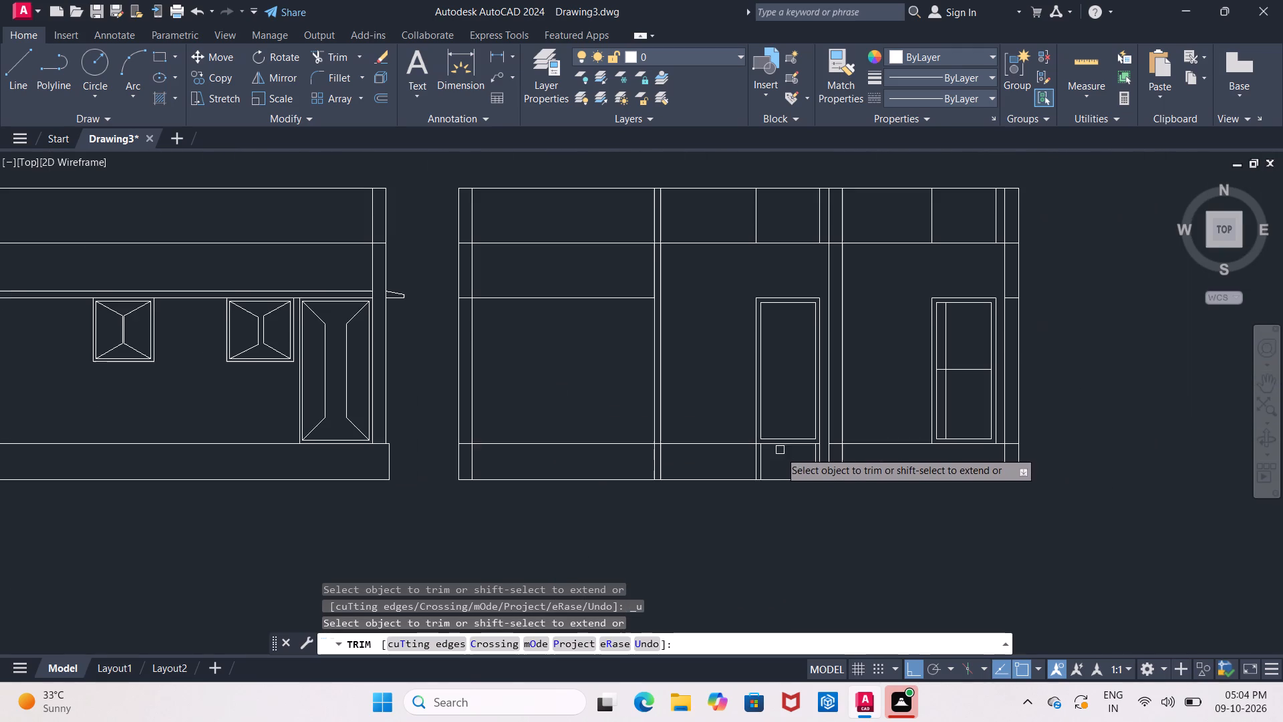
middle_drag(797, 527, 739, 525)
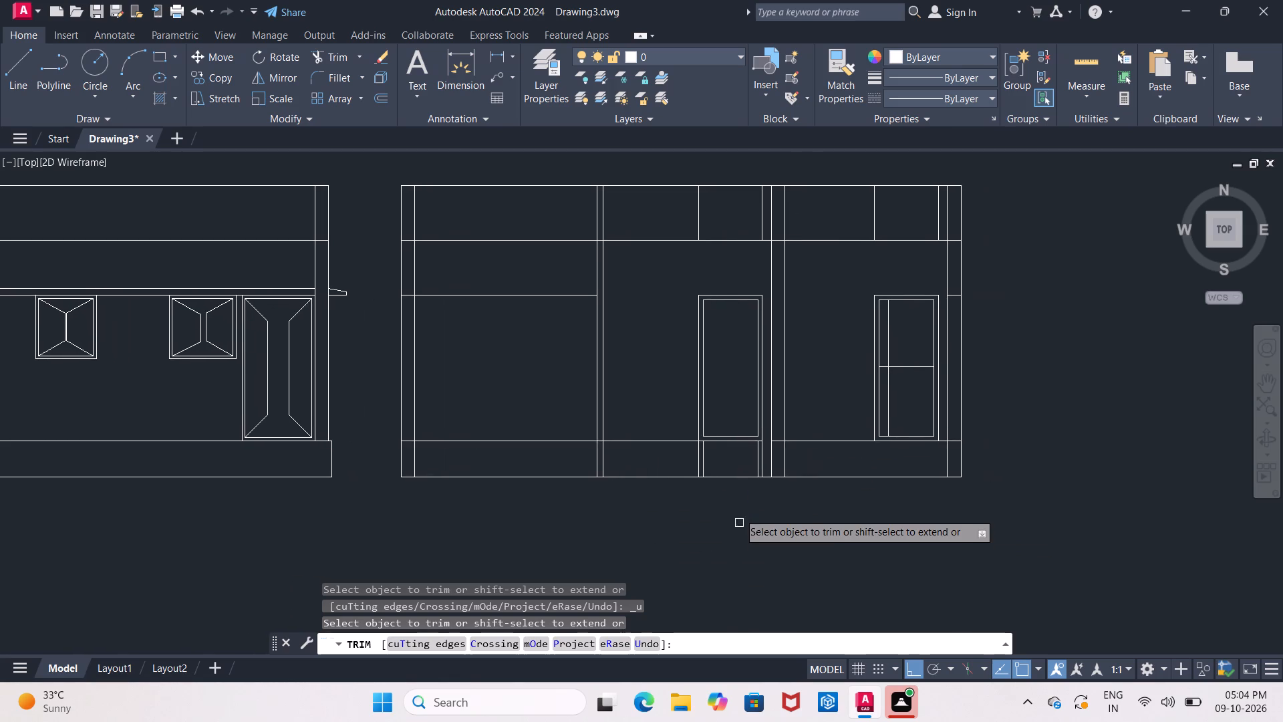
scroll(738, 513, up, 1)
middle_drag(738, 513, 668, 520)
middle_drag(667, 517, 645, 582)
drag(523, 493, 527, 493)
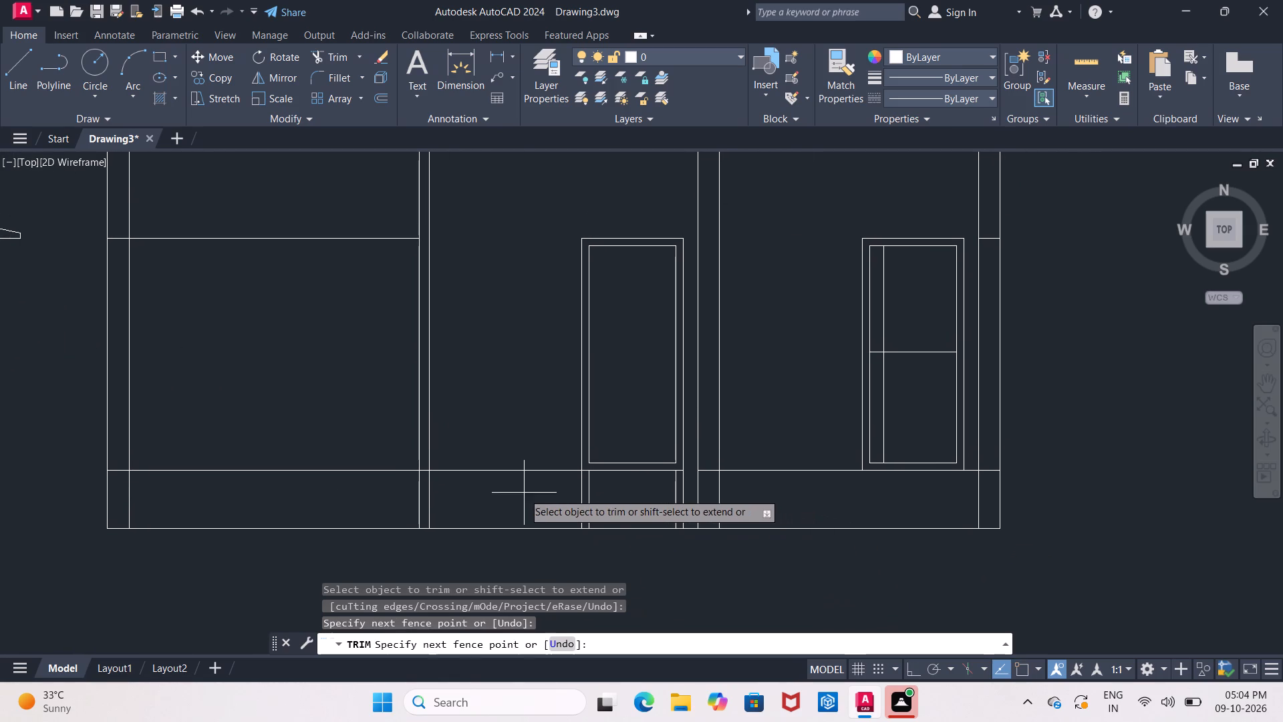
drag(527, 493, 683, 494)
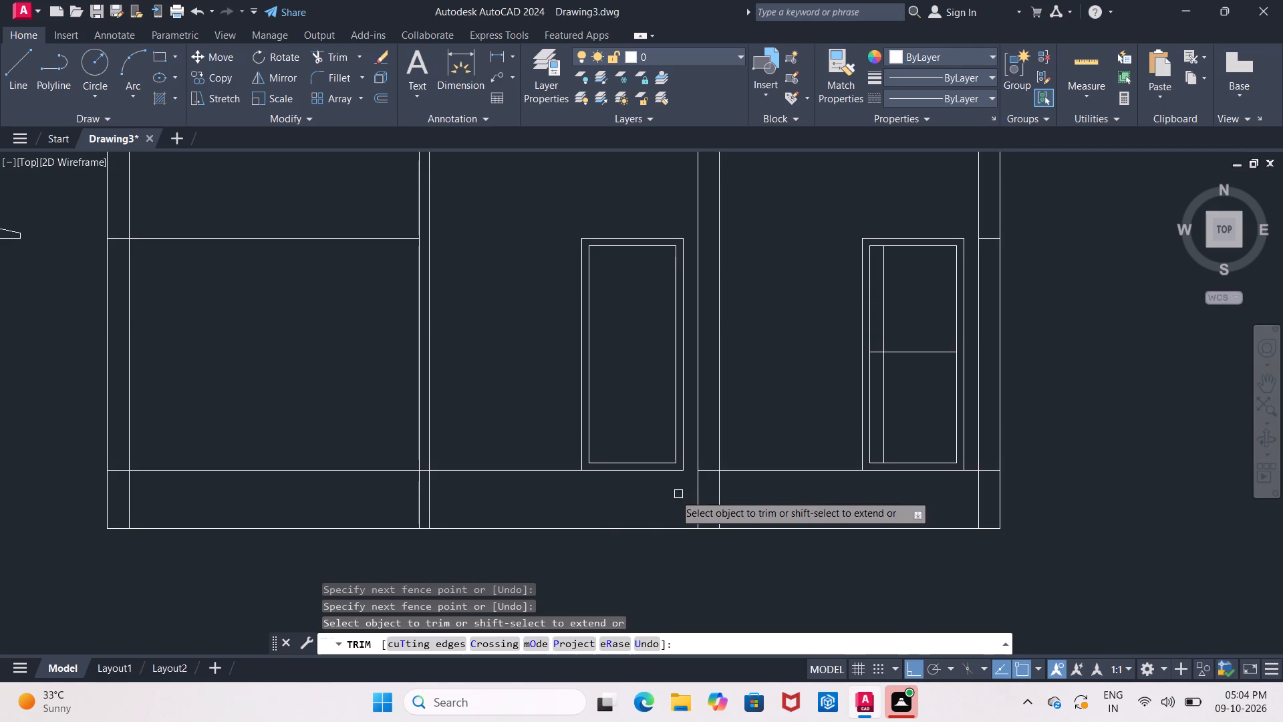
middle_drag(664, 495, 648, 537)
scroll(648, 537, down, 1)
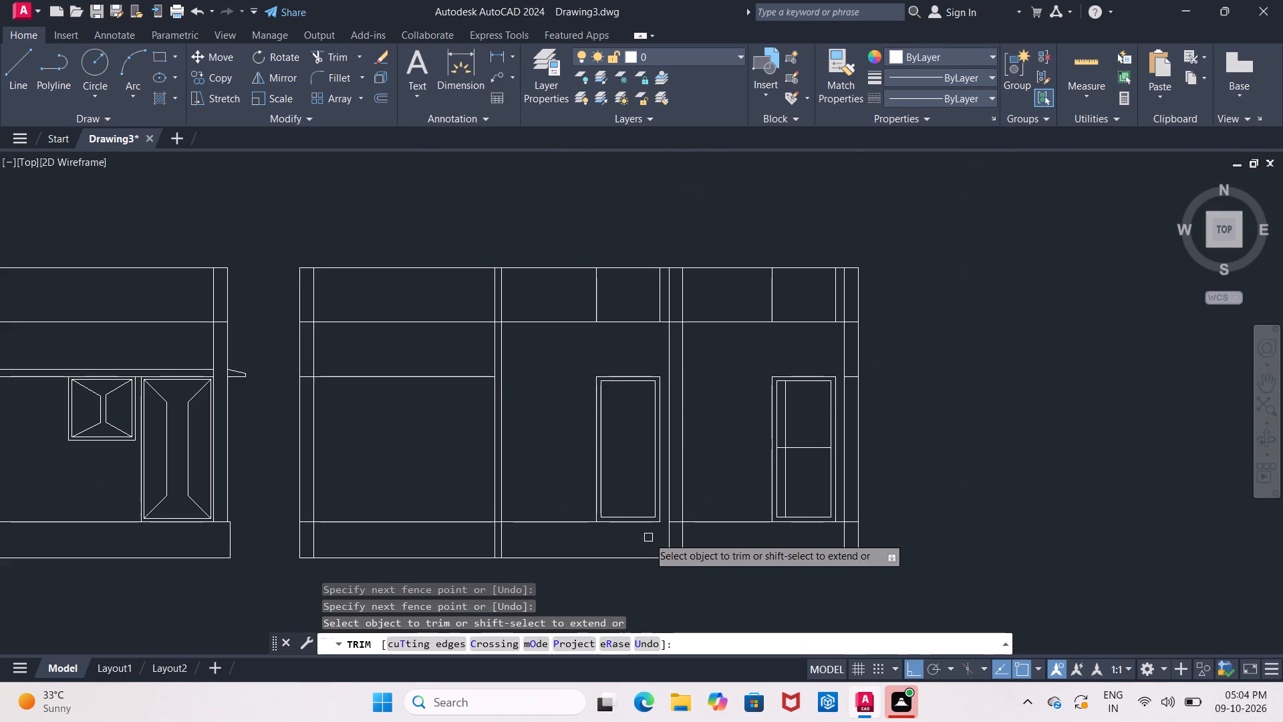
scroll(713, 470, up, 1)
middle_drag(713, 470, 750, 406)
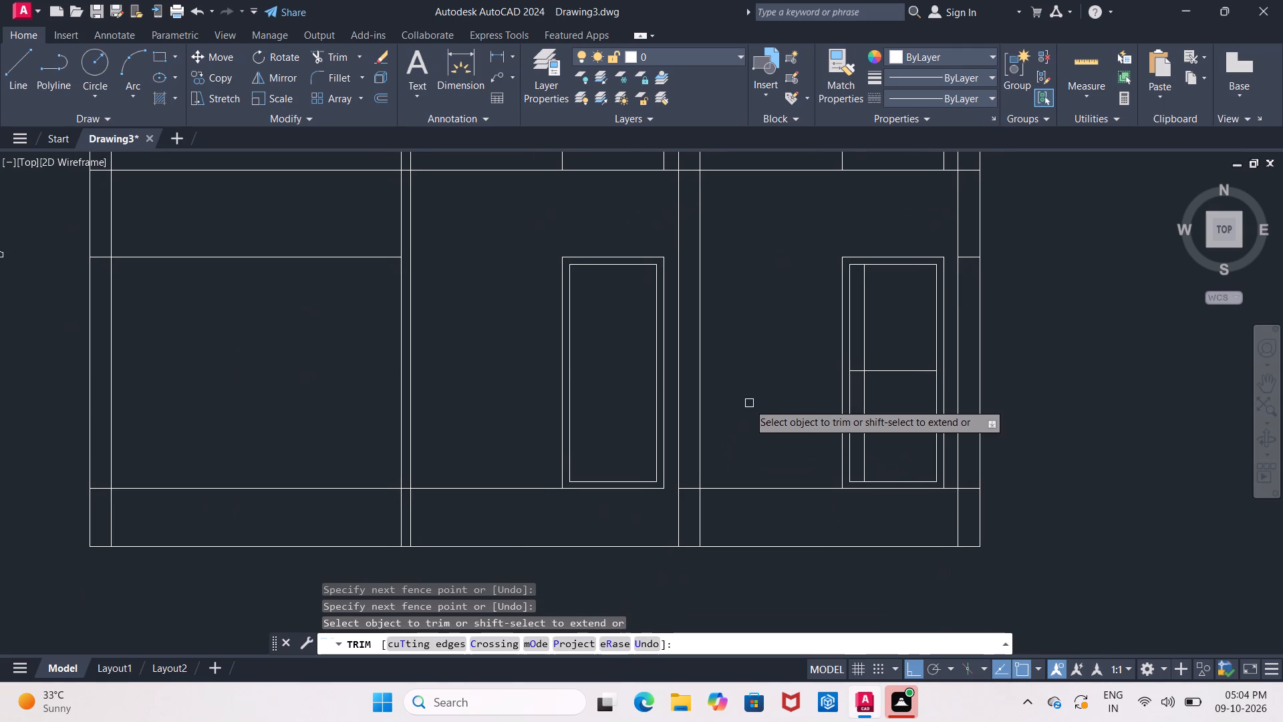
key(Escape)
Extend the far bay's plinth-level line across the gap to the neighbouring bay's door frame.
key(e)
key(x)
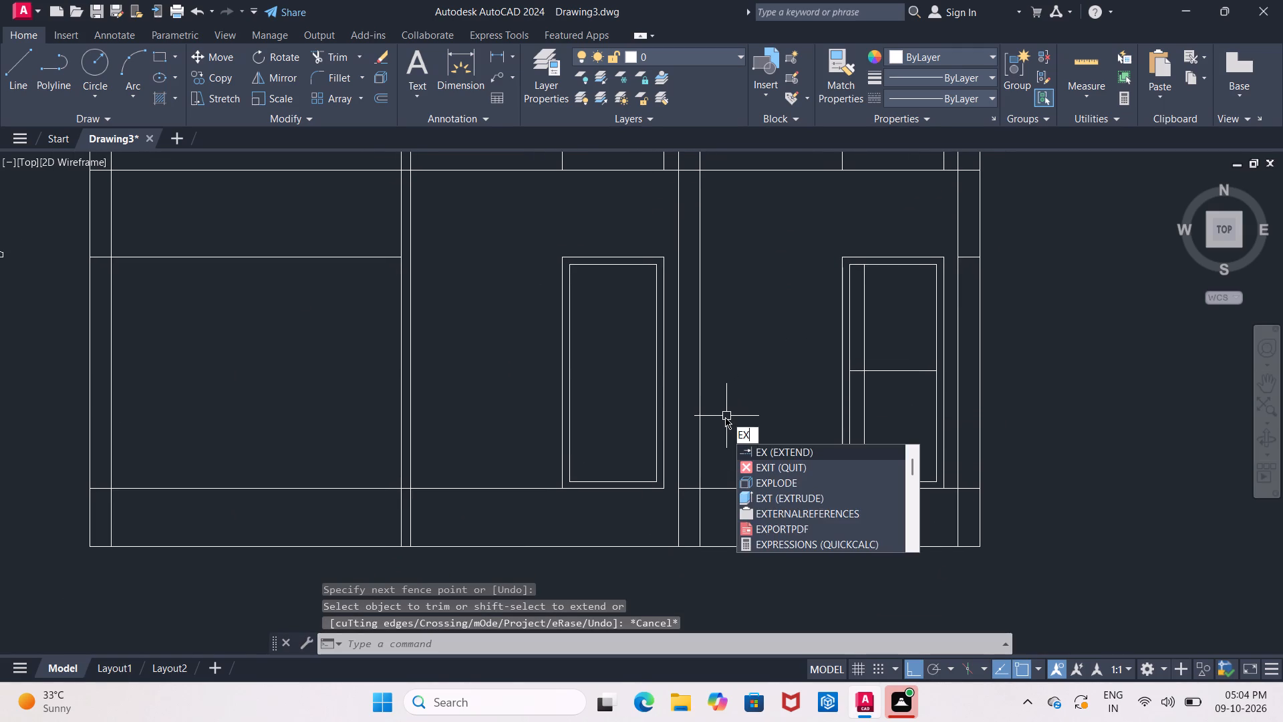
key(Return)
click(731, 490)
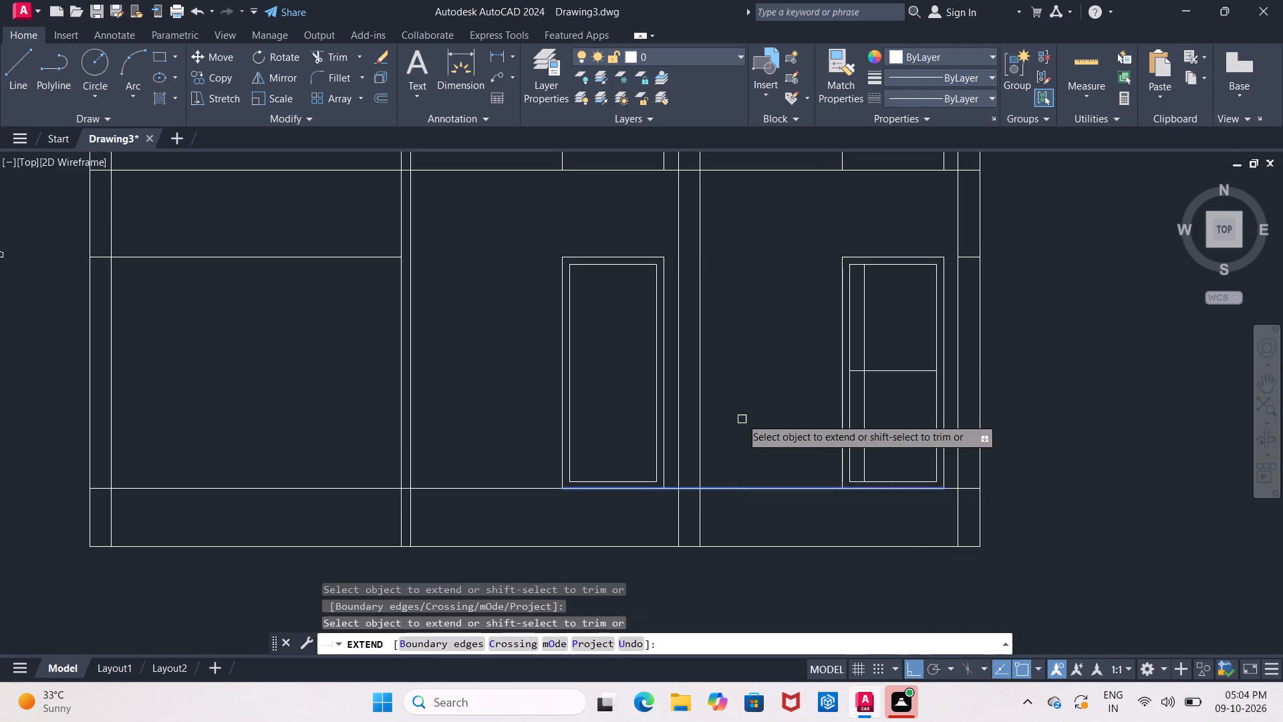
key(Escape)
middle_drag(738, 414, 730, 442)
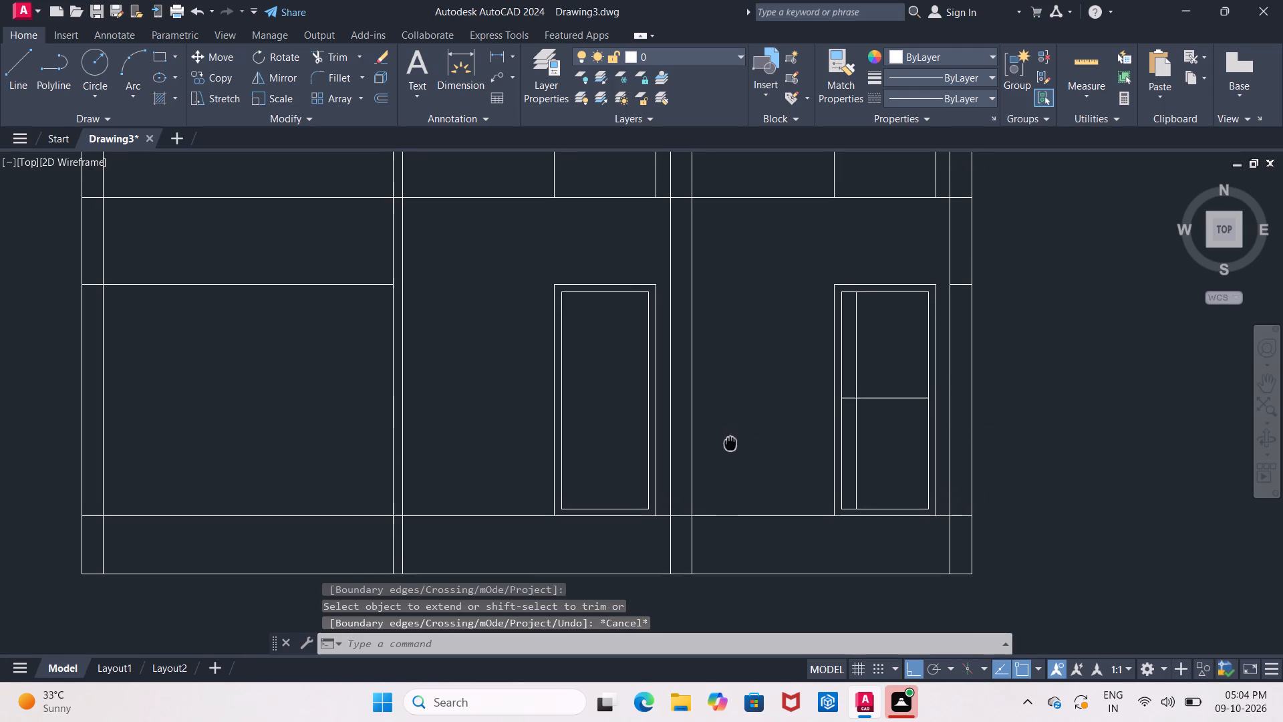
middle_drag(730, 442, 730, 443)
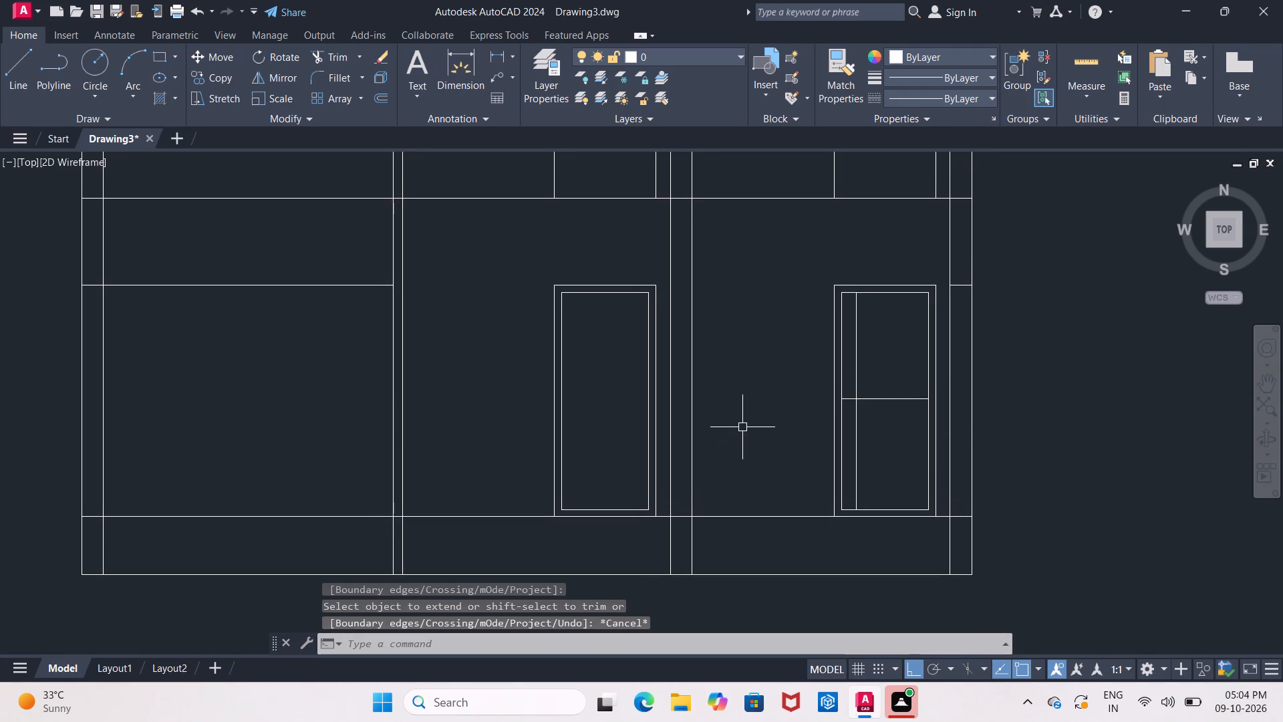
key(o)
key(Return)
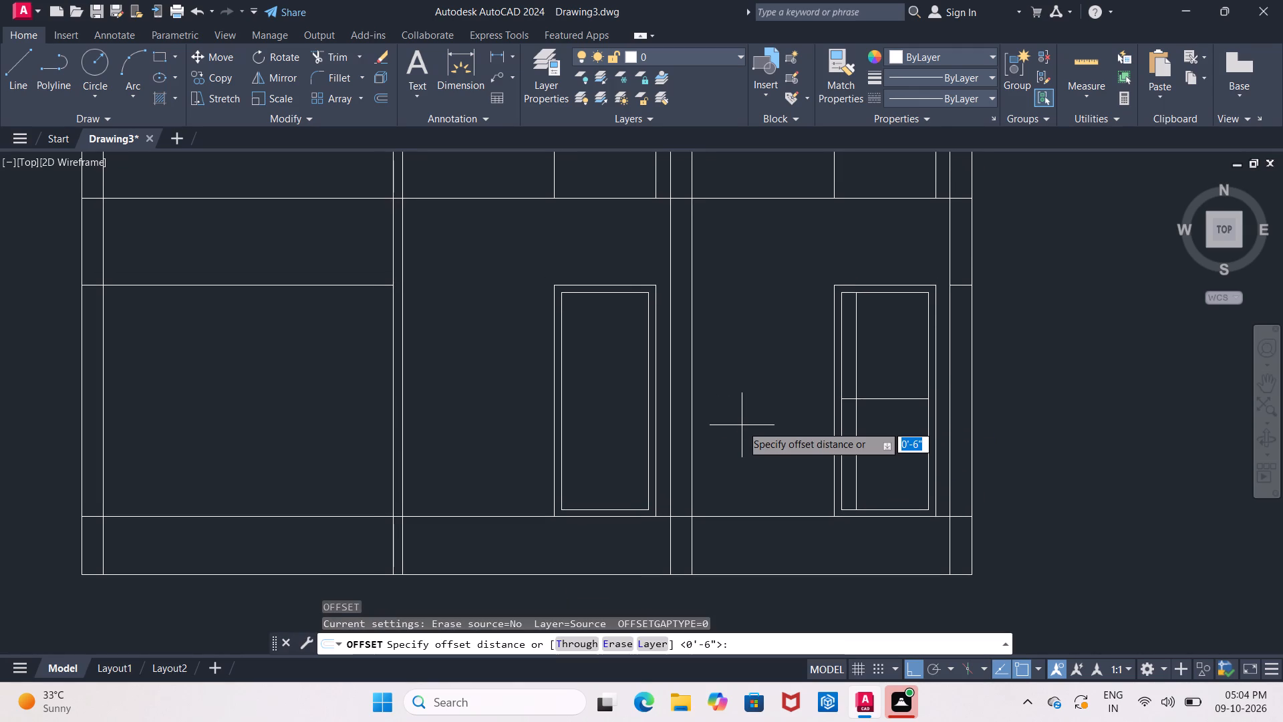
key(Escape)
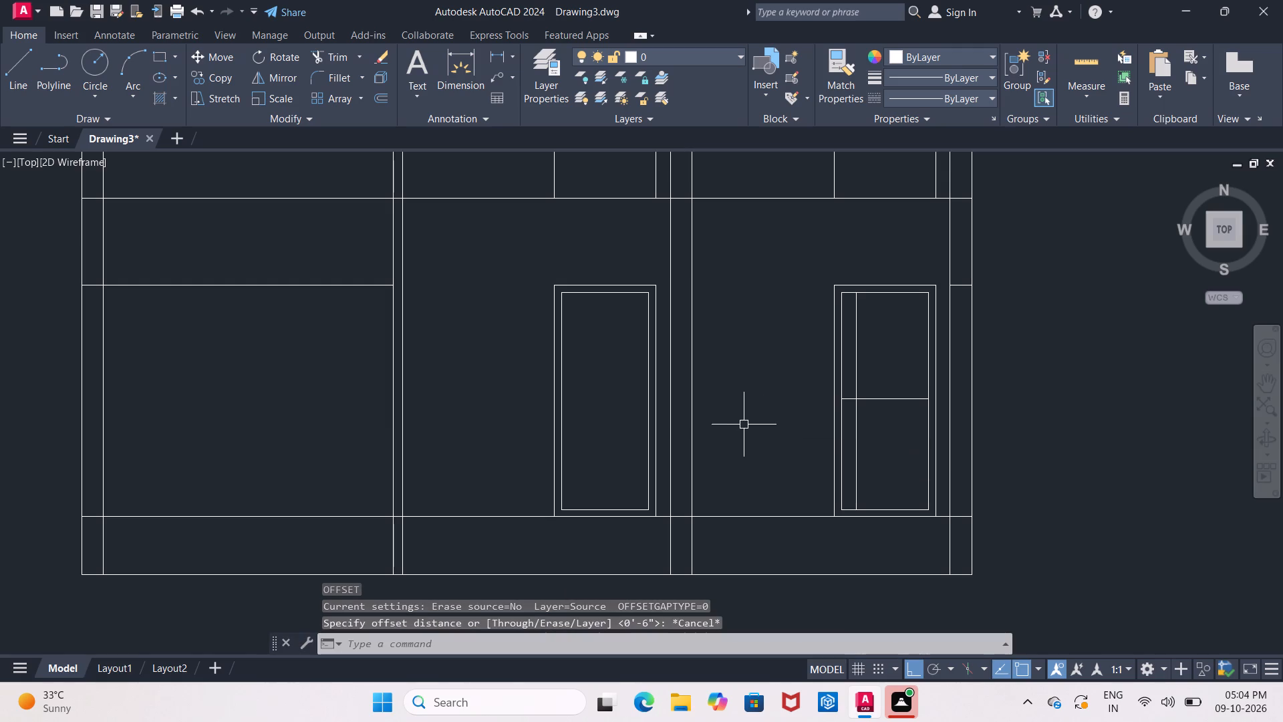
Measure the vertical distance from the far door's inner top frame line to its horizontal panel line.
click(498, 57)
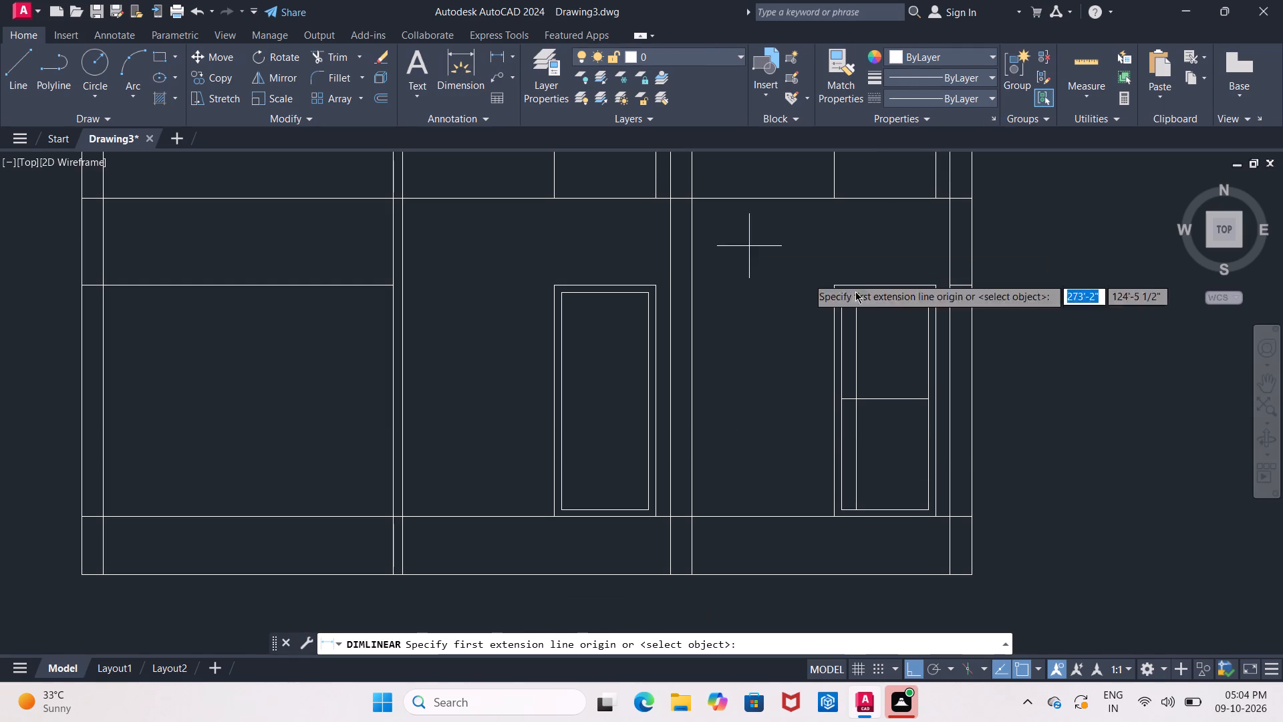
click(928, 294)
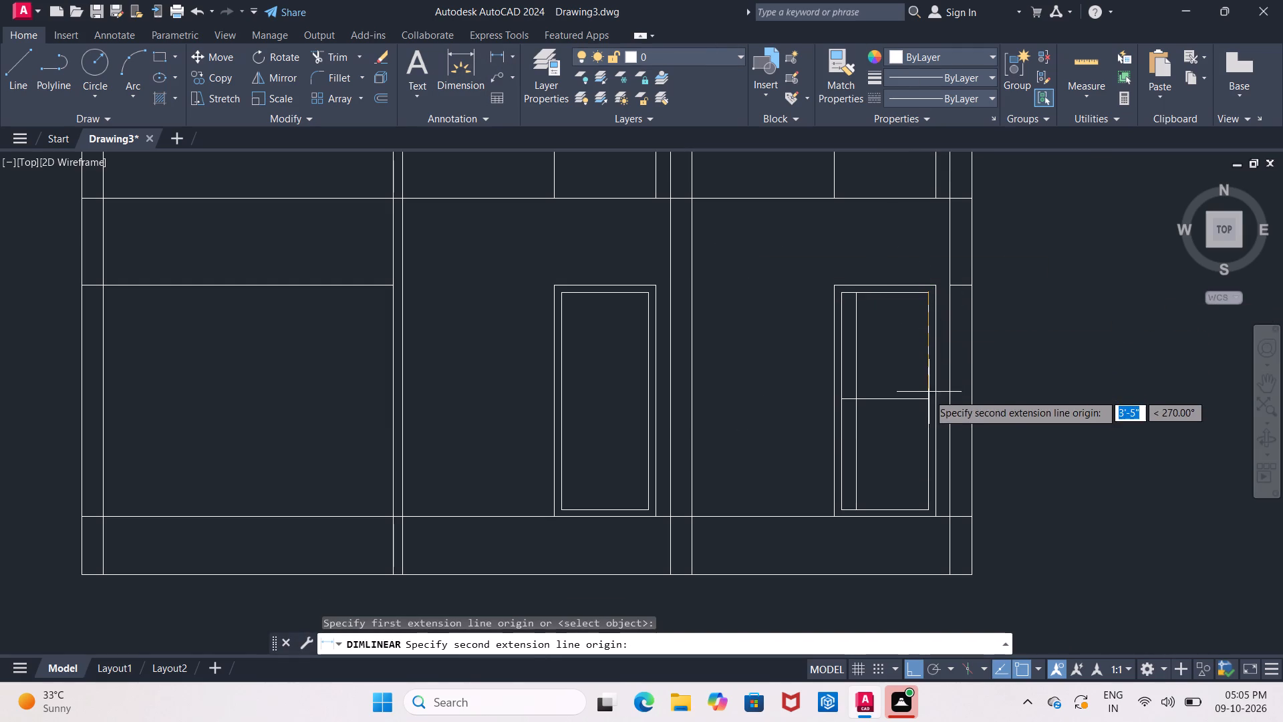
click(925, 399)
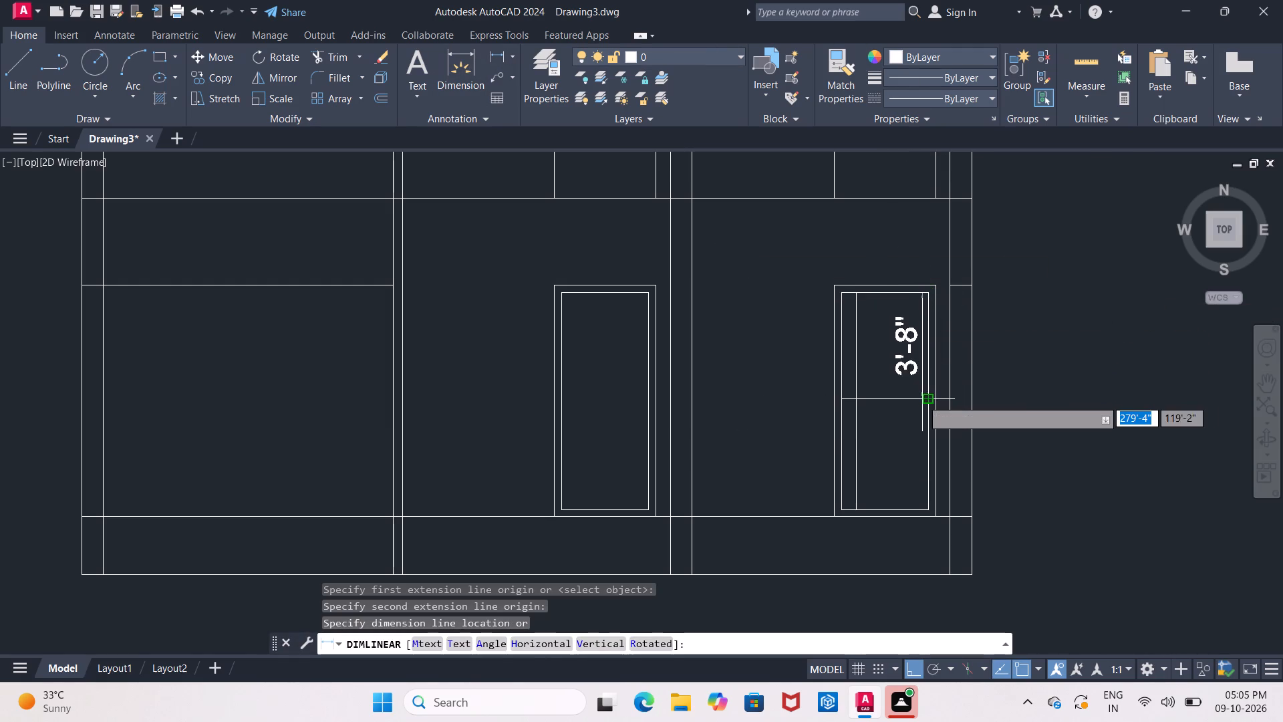
key(Escape)
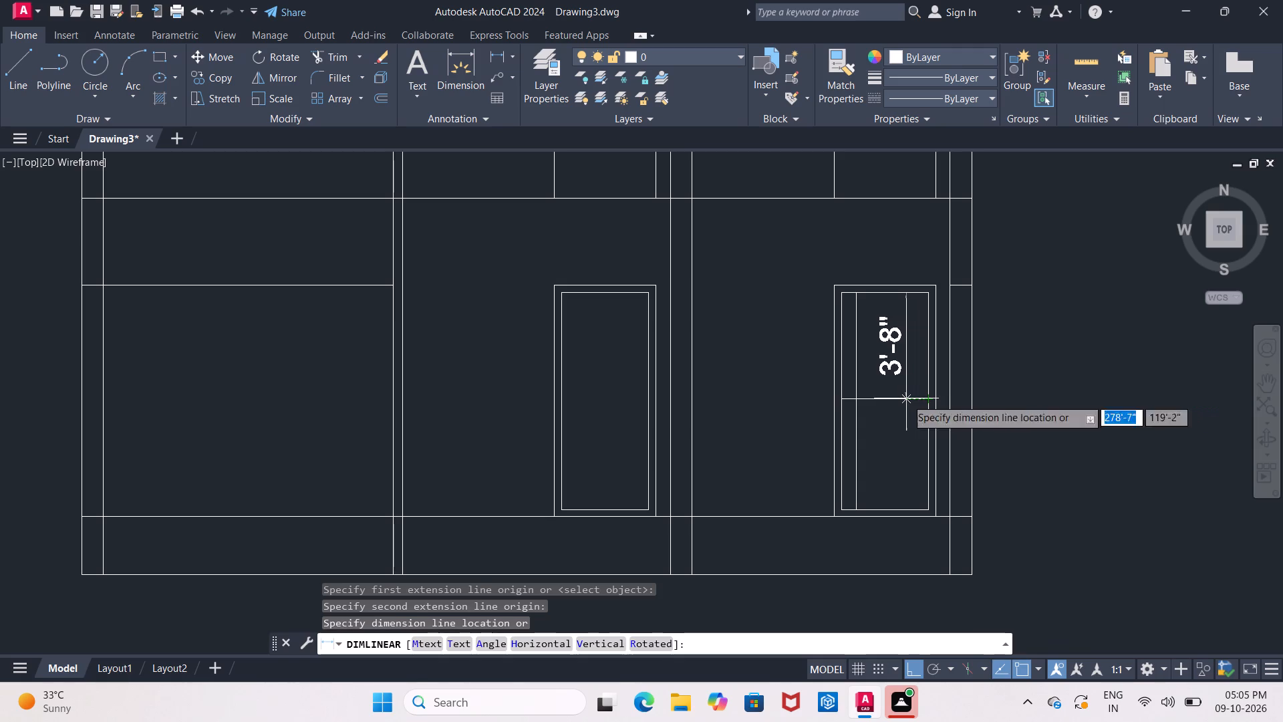
Offset the inner top frame line of the neighbouring bay's door 3'8" down into the door panel.
key(o)
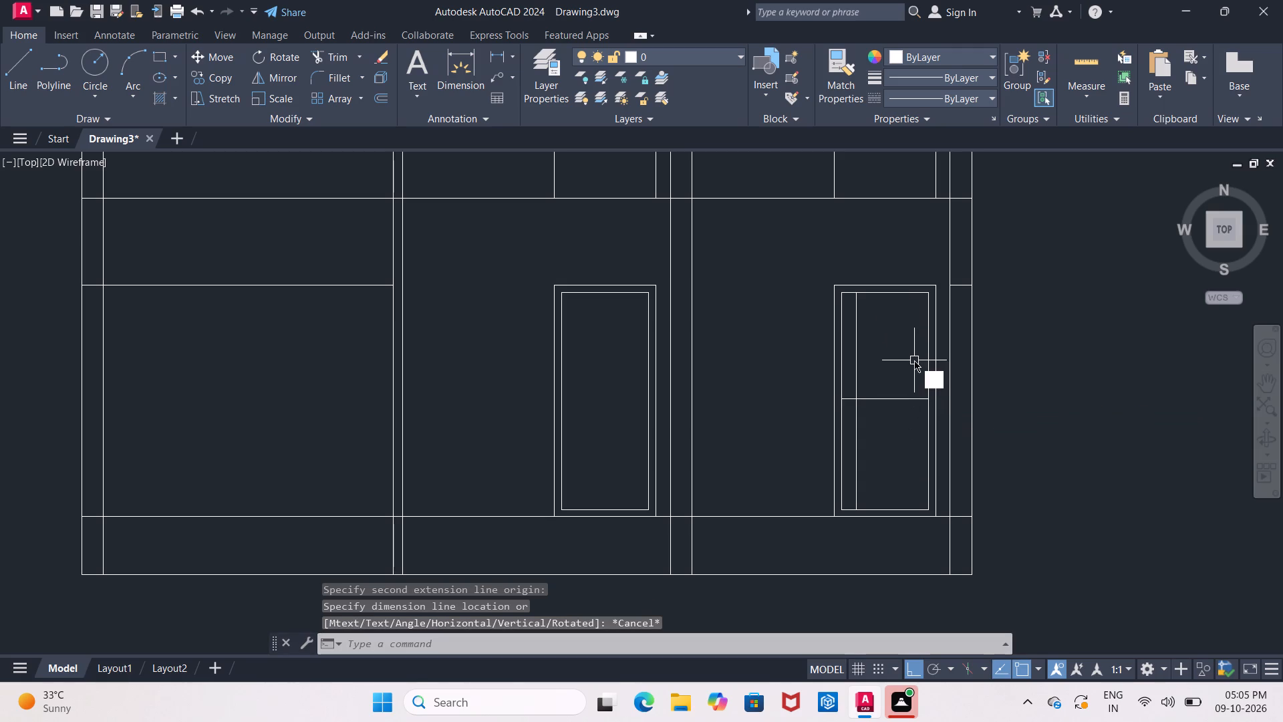
key(Return)
key(3)
text('8)
key(shift+quotedbl)
key(Return)
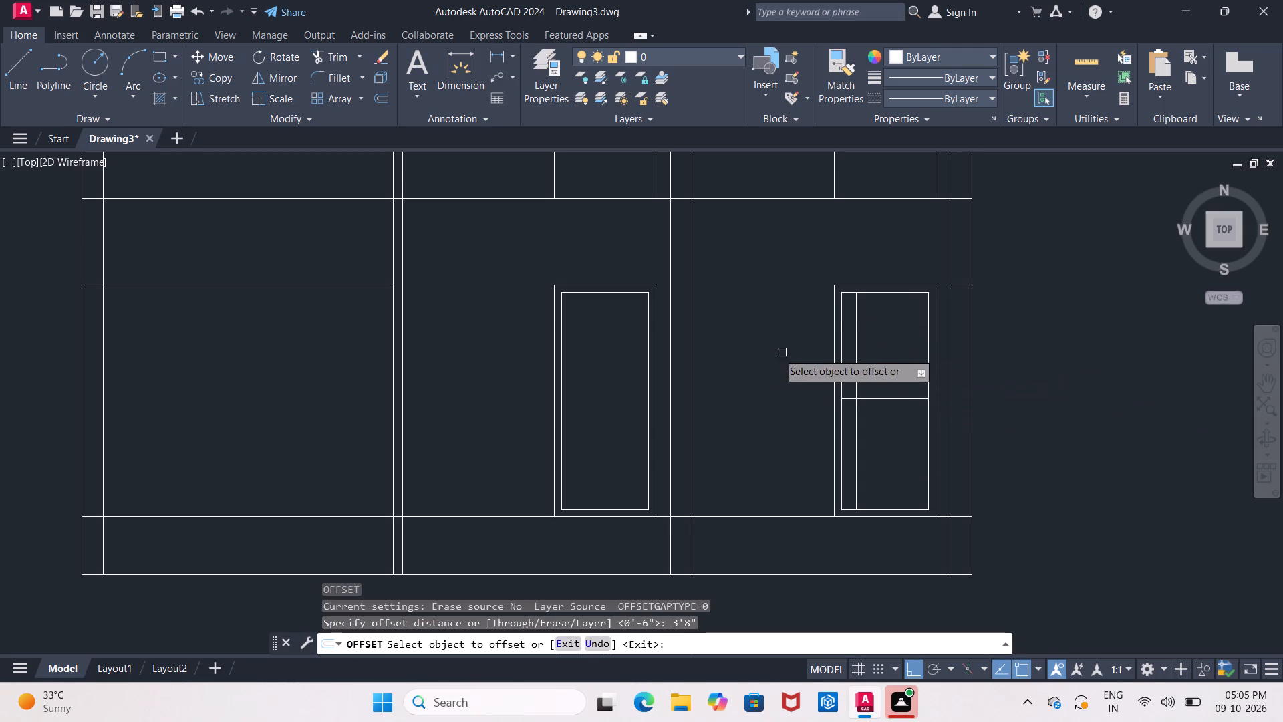
click(646, 402)
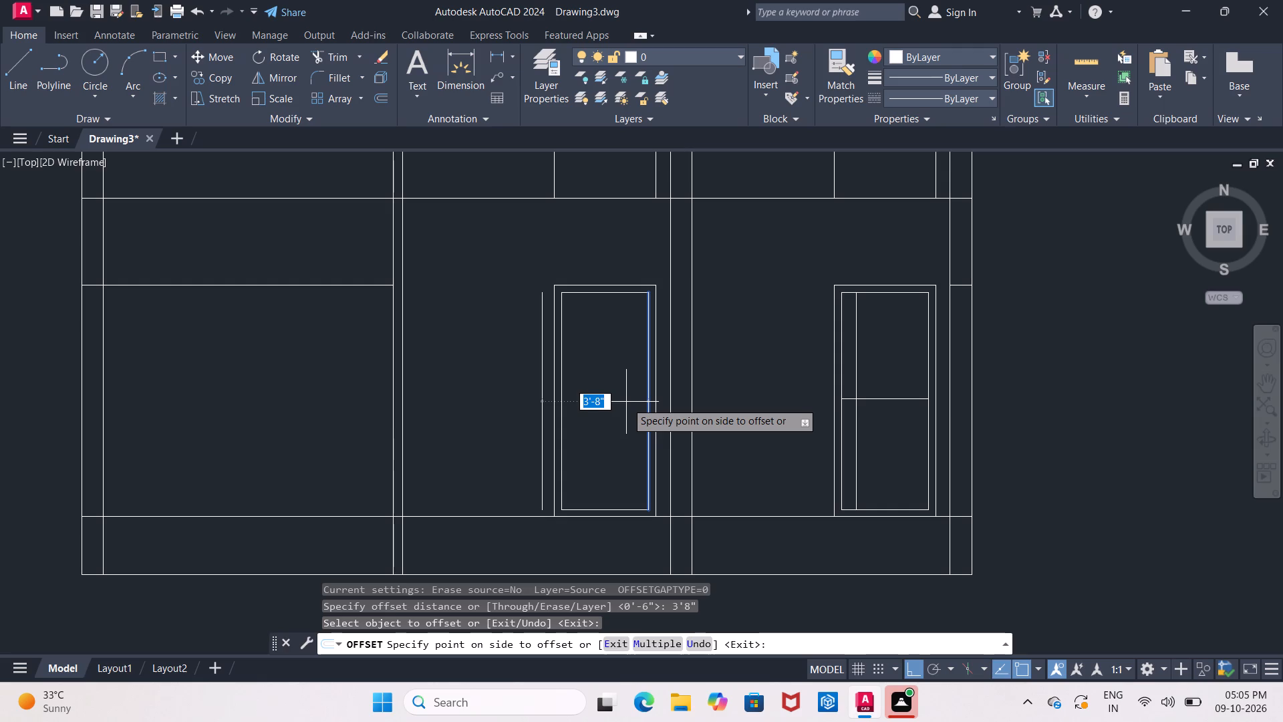
key(Escape)
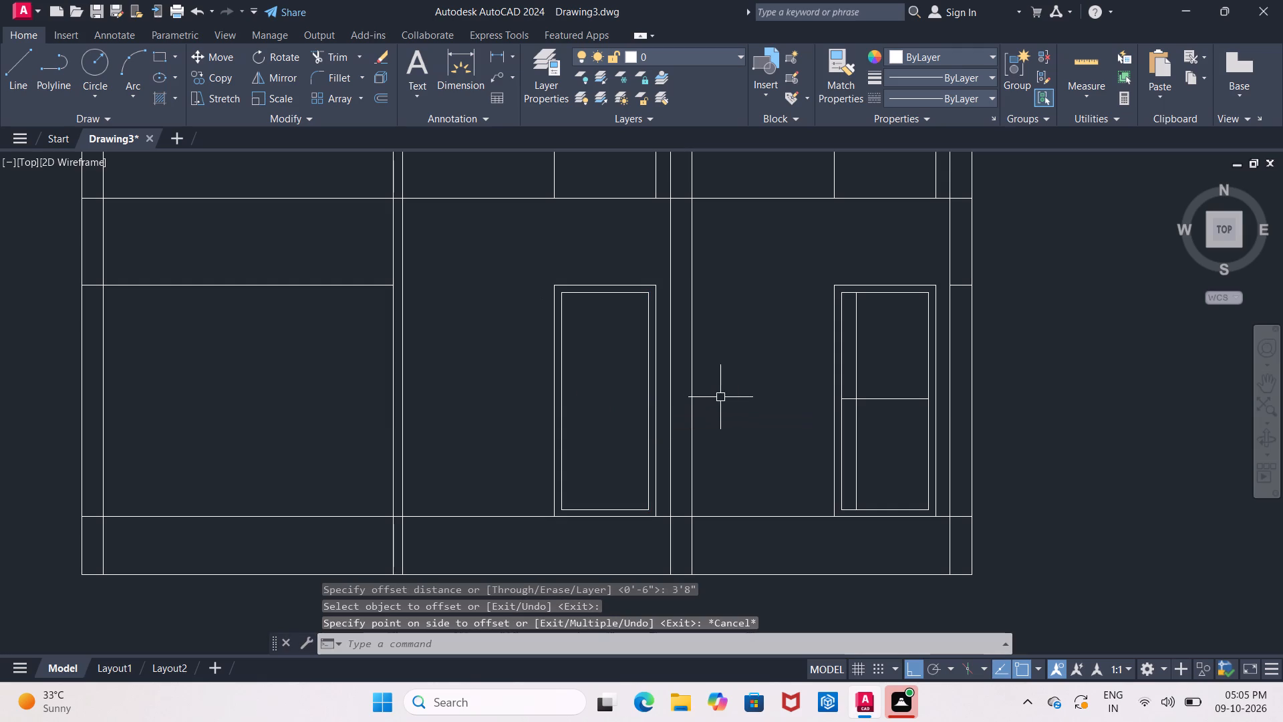
key(Return)
key(Return)
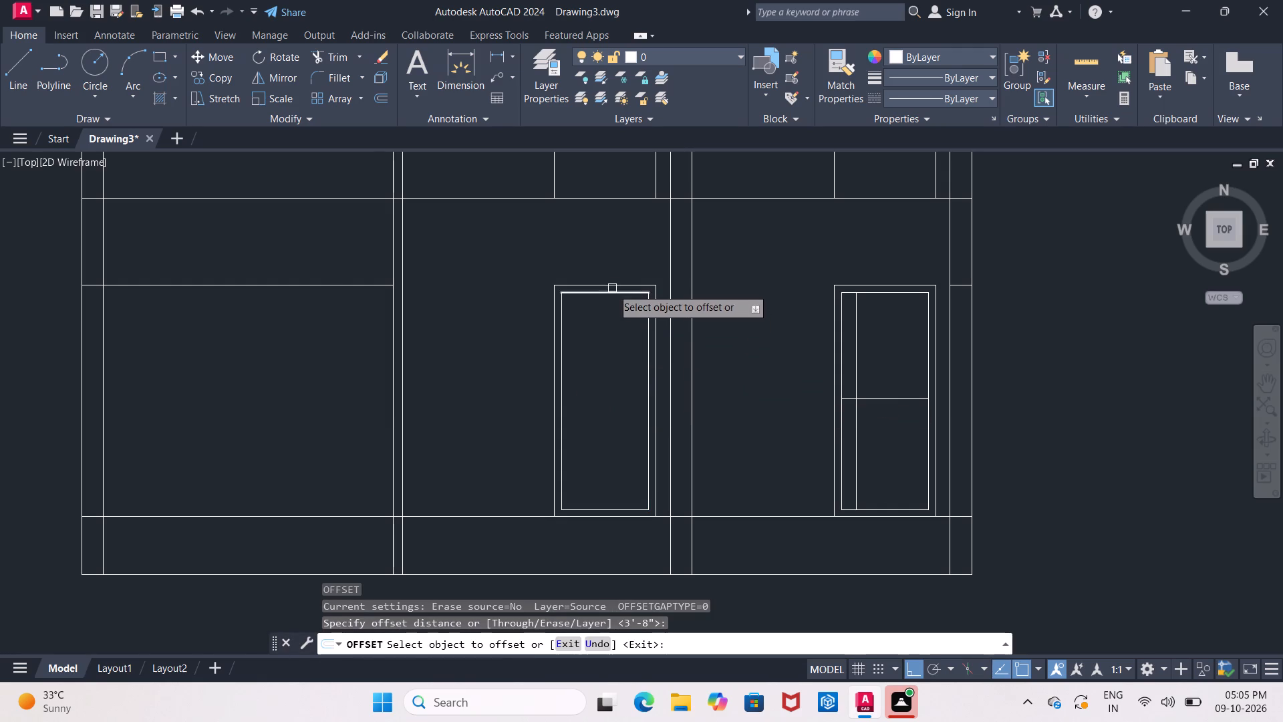
click(611, 294)
click(611, 372)
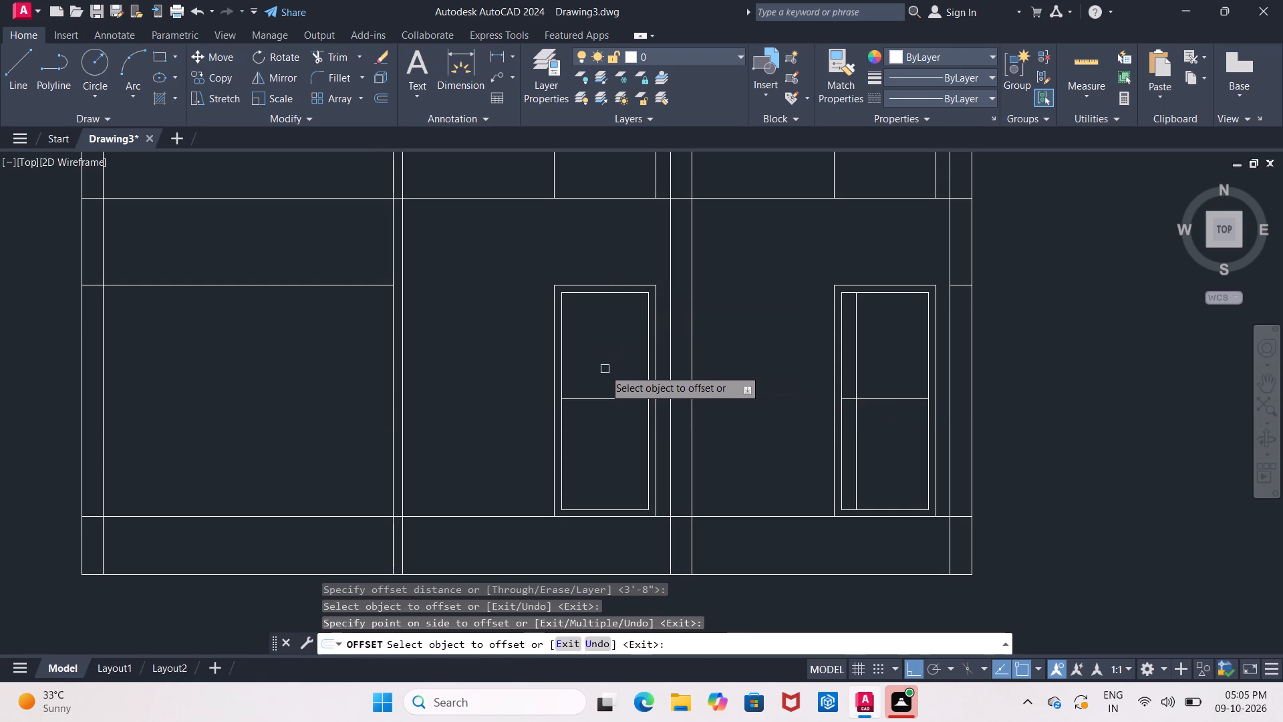
Offset the inner left jamb line of the neighbouring bay's door 1' into the door panel.
click(562, 388)
key(BackSpace)
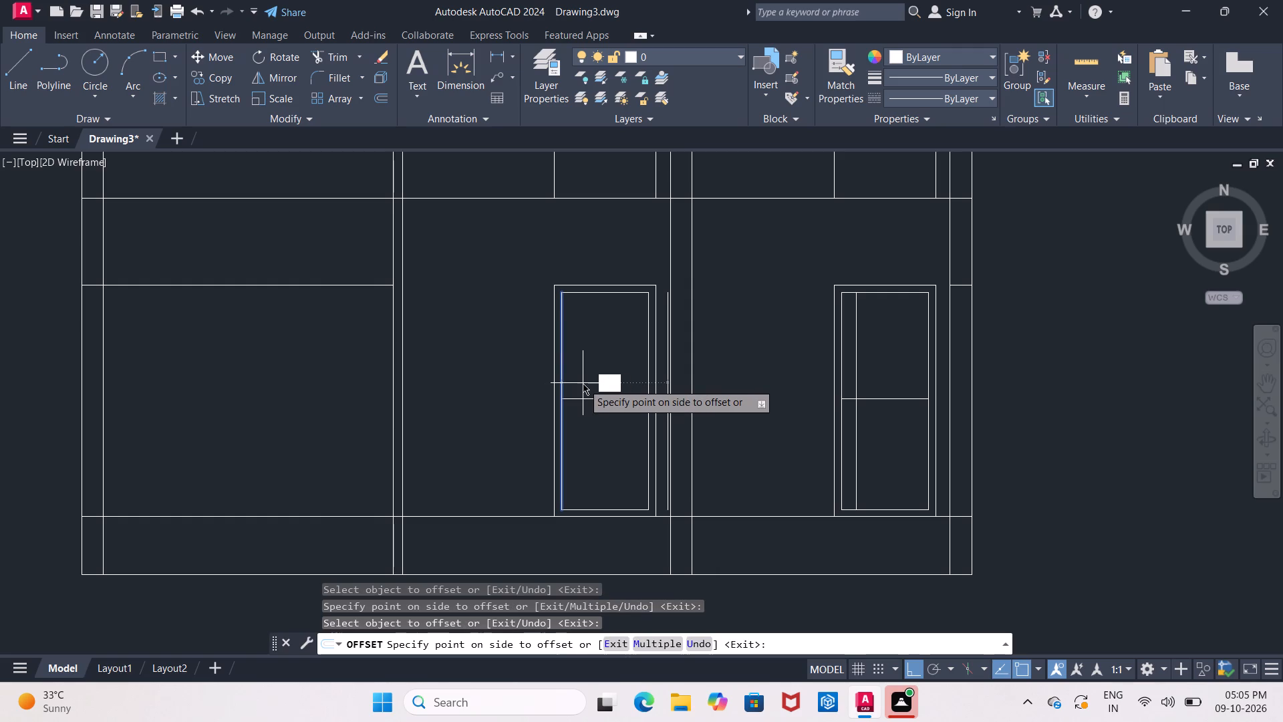
text(1')
key(Return)
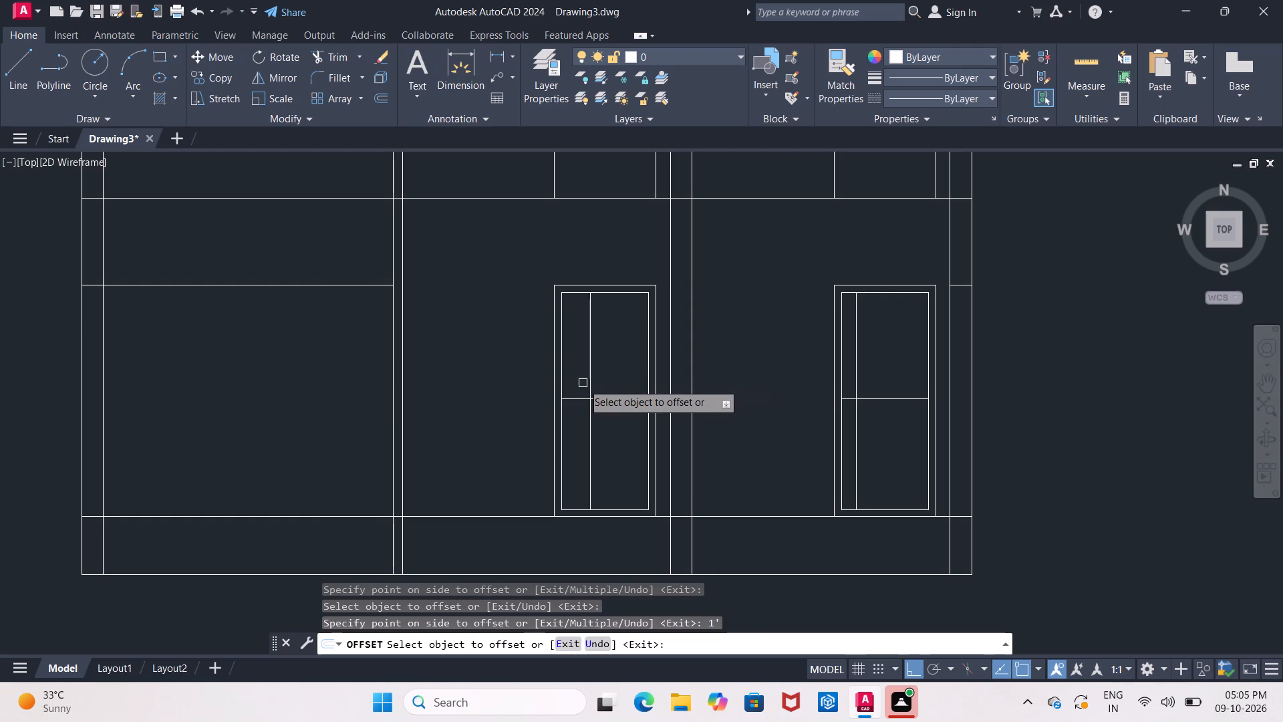
key(Escape)
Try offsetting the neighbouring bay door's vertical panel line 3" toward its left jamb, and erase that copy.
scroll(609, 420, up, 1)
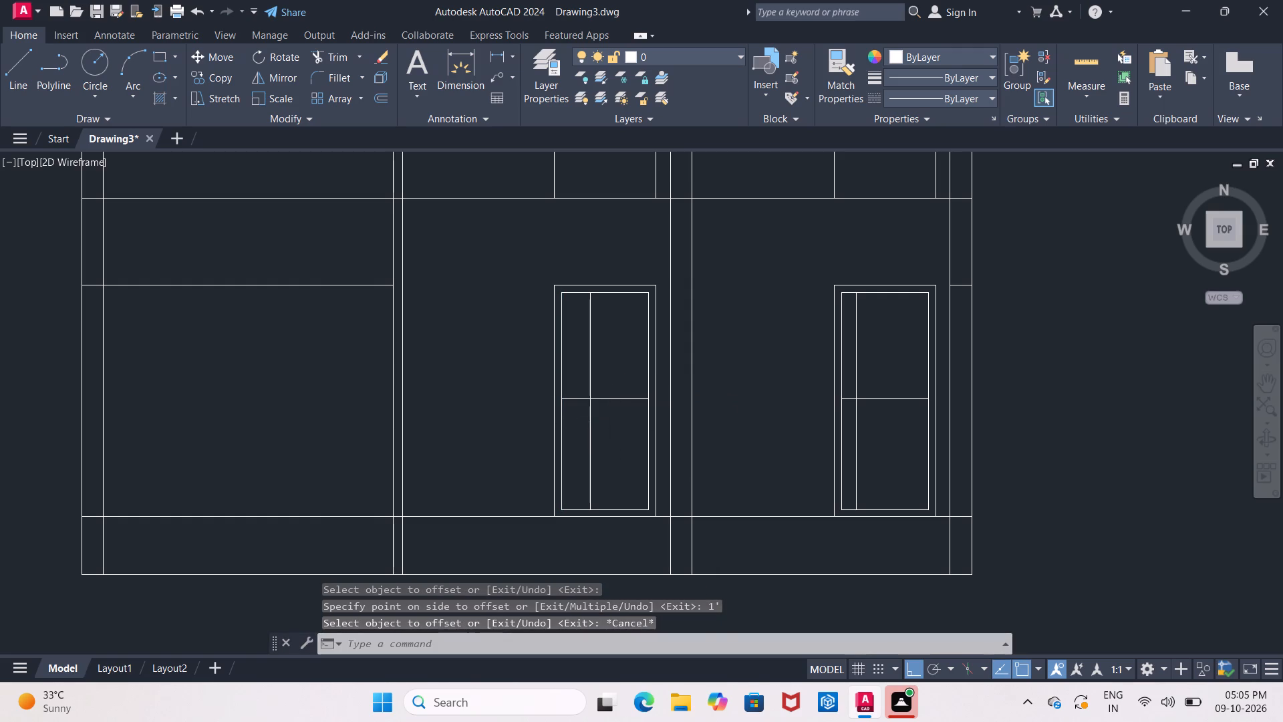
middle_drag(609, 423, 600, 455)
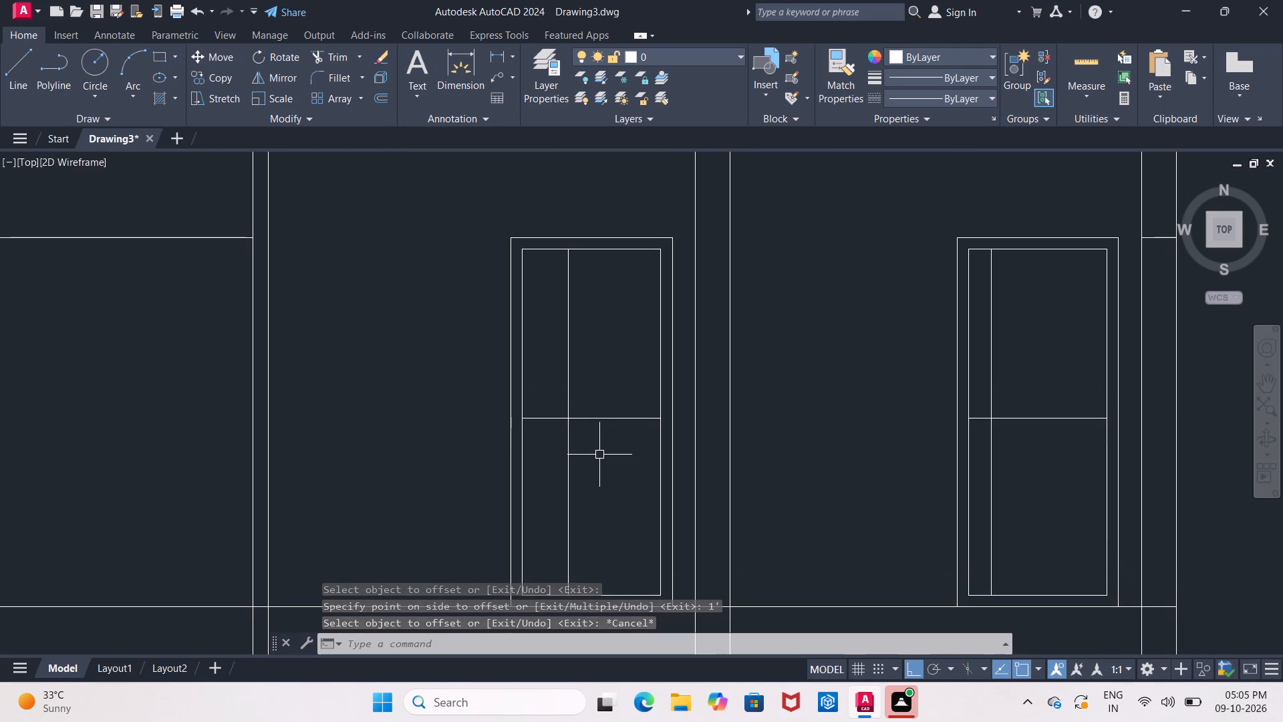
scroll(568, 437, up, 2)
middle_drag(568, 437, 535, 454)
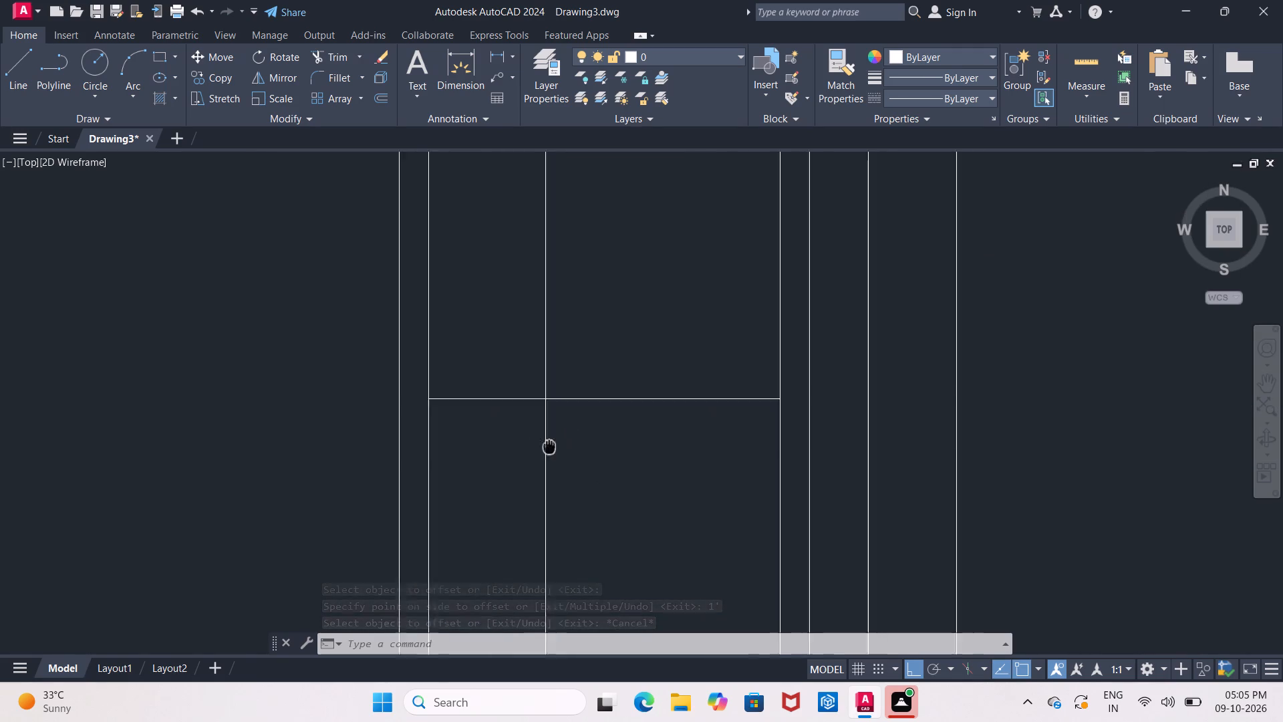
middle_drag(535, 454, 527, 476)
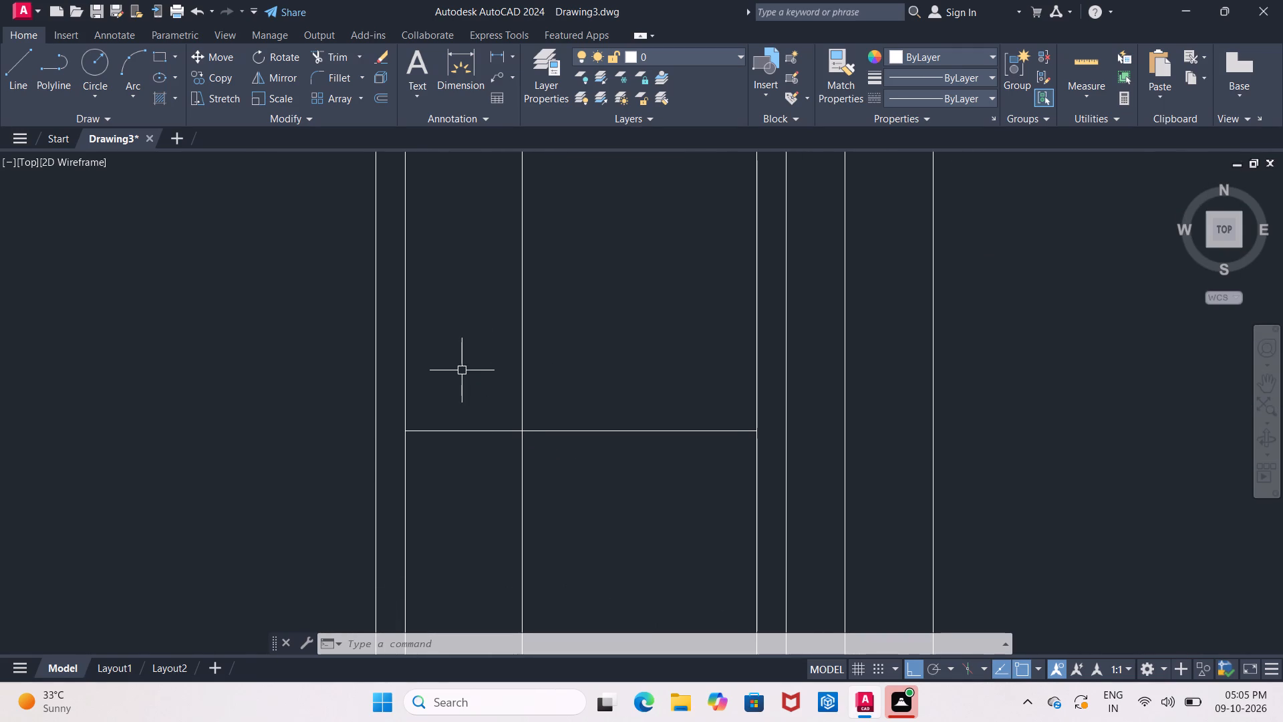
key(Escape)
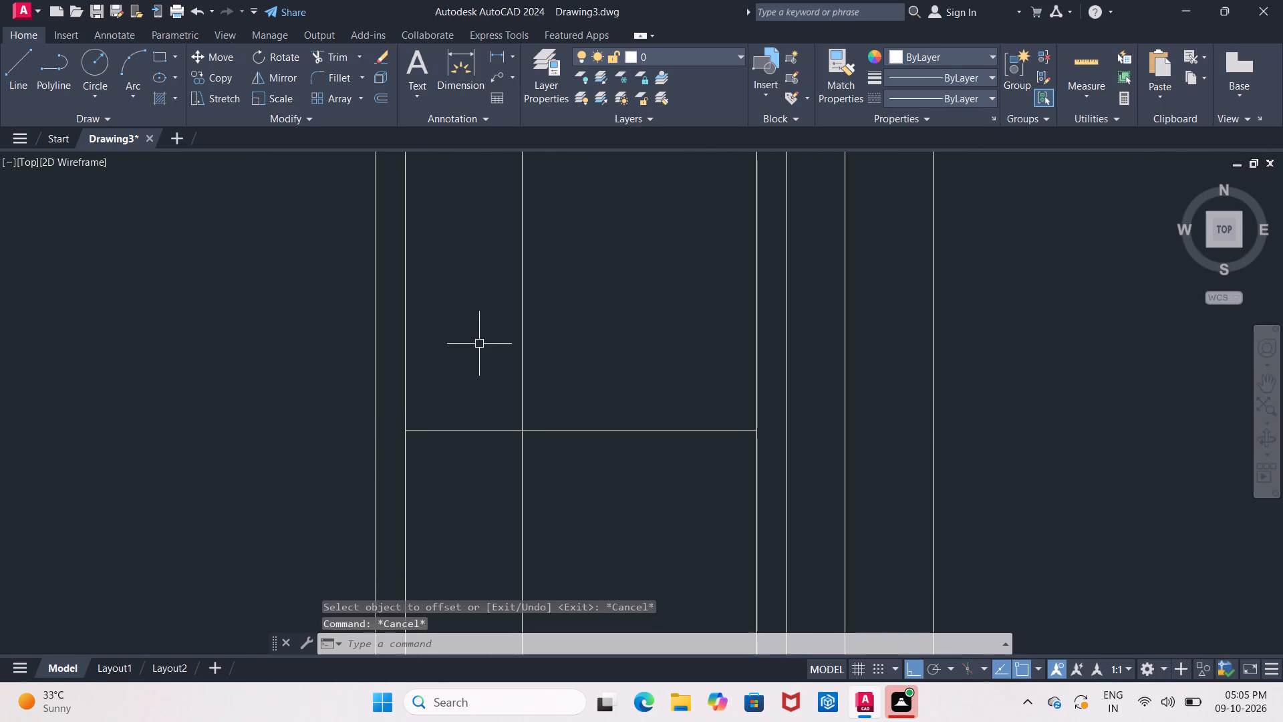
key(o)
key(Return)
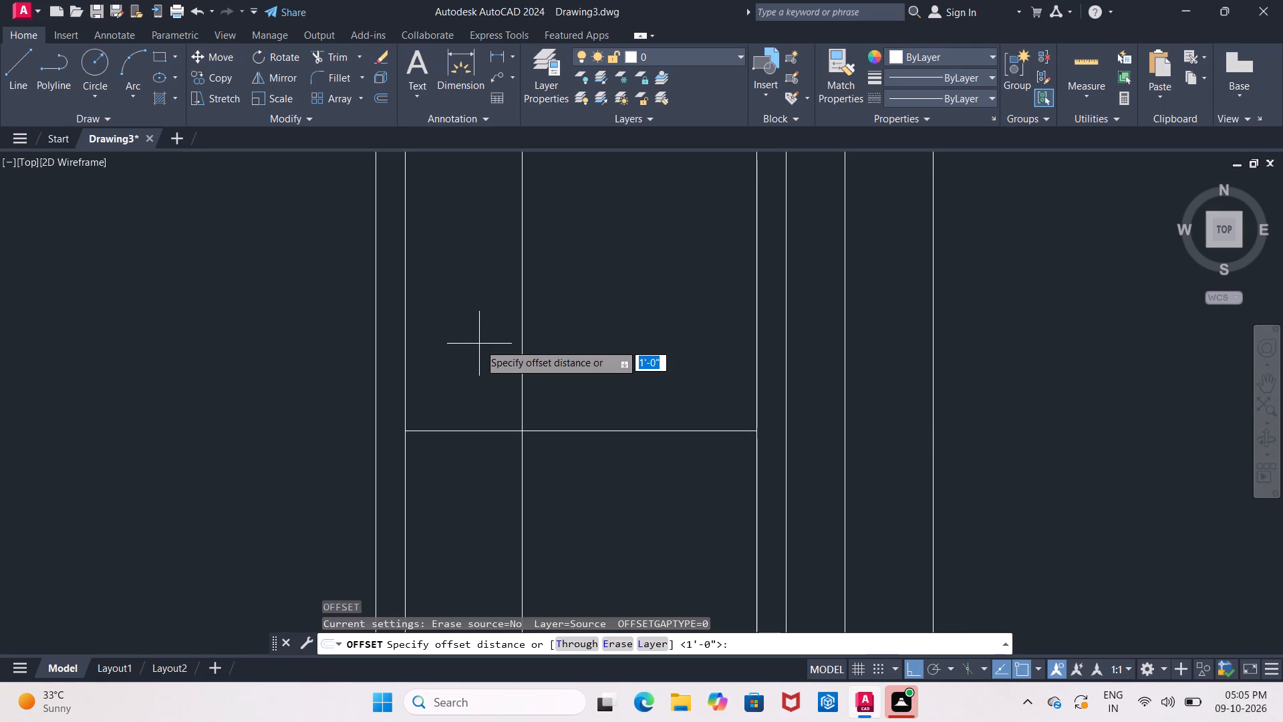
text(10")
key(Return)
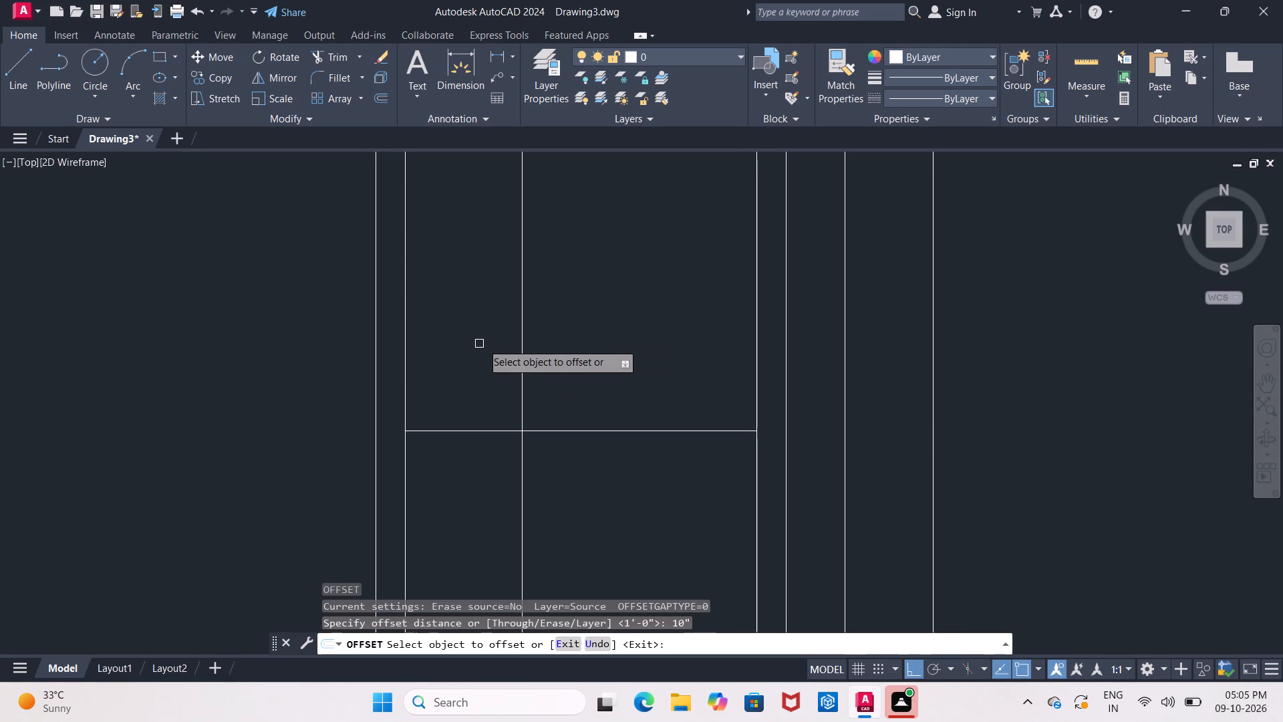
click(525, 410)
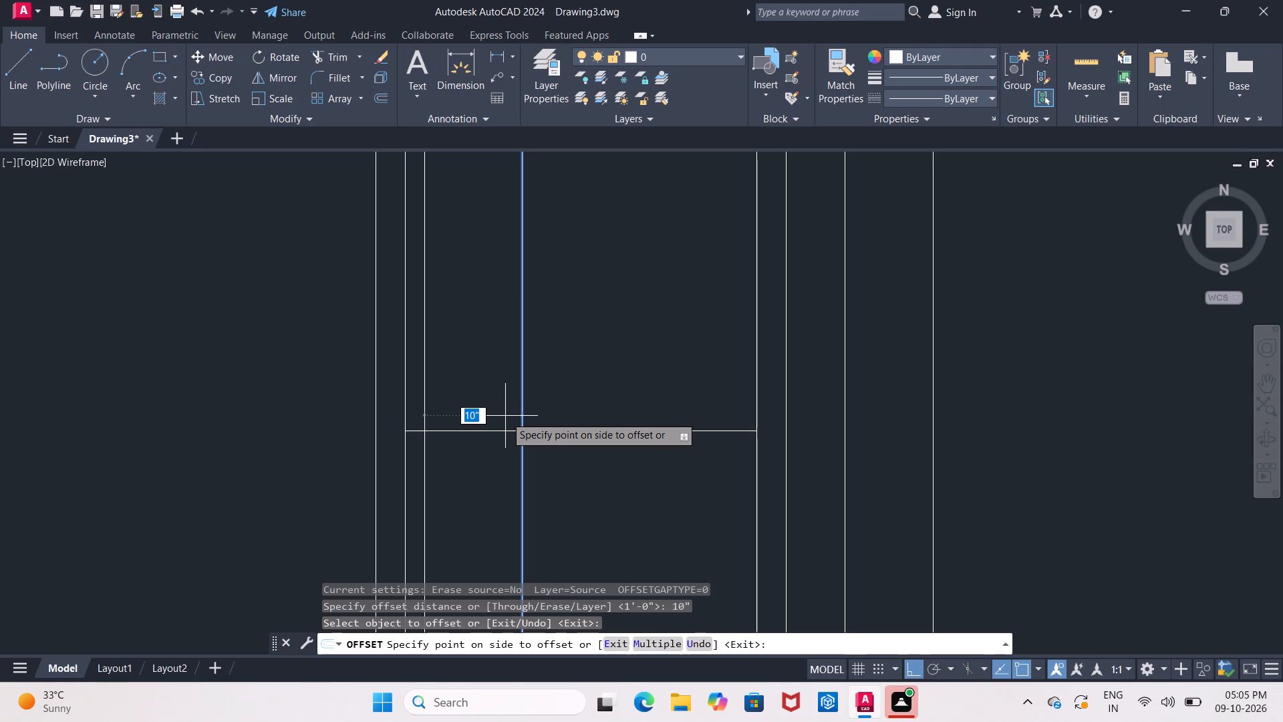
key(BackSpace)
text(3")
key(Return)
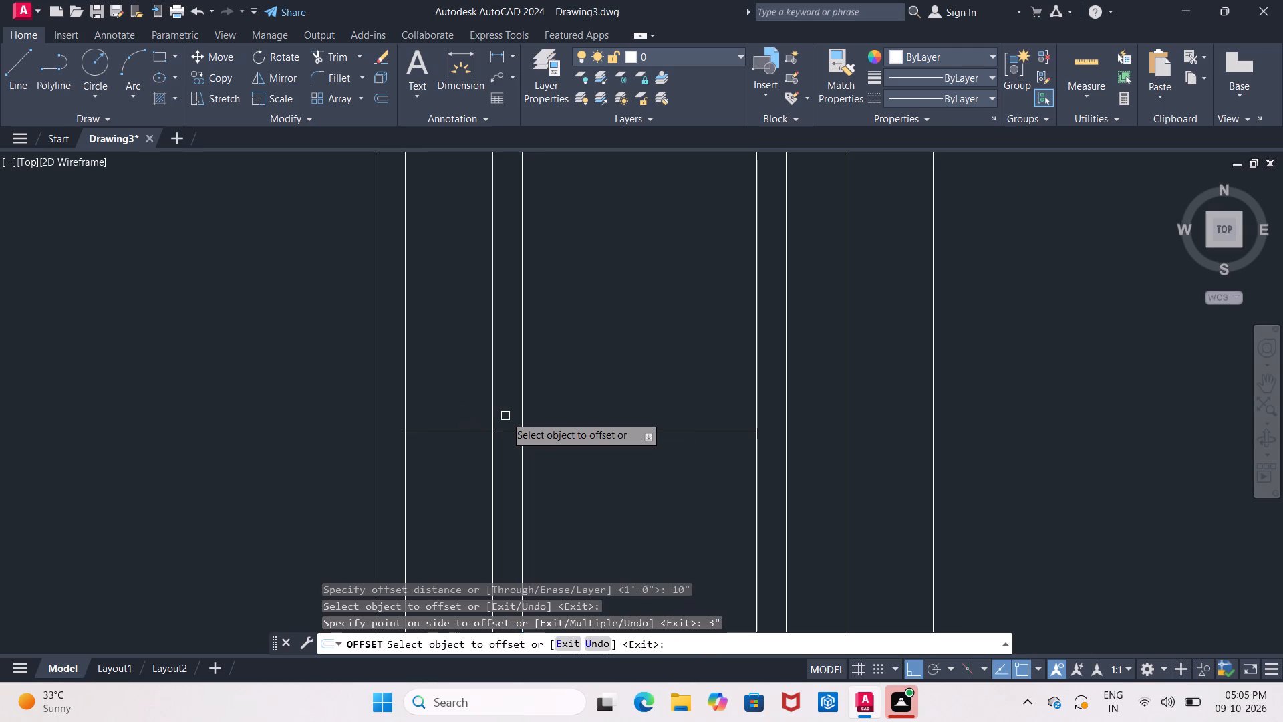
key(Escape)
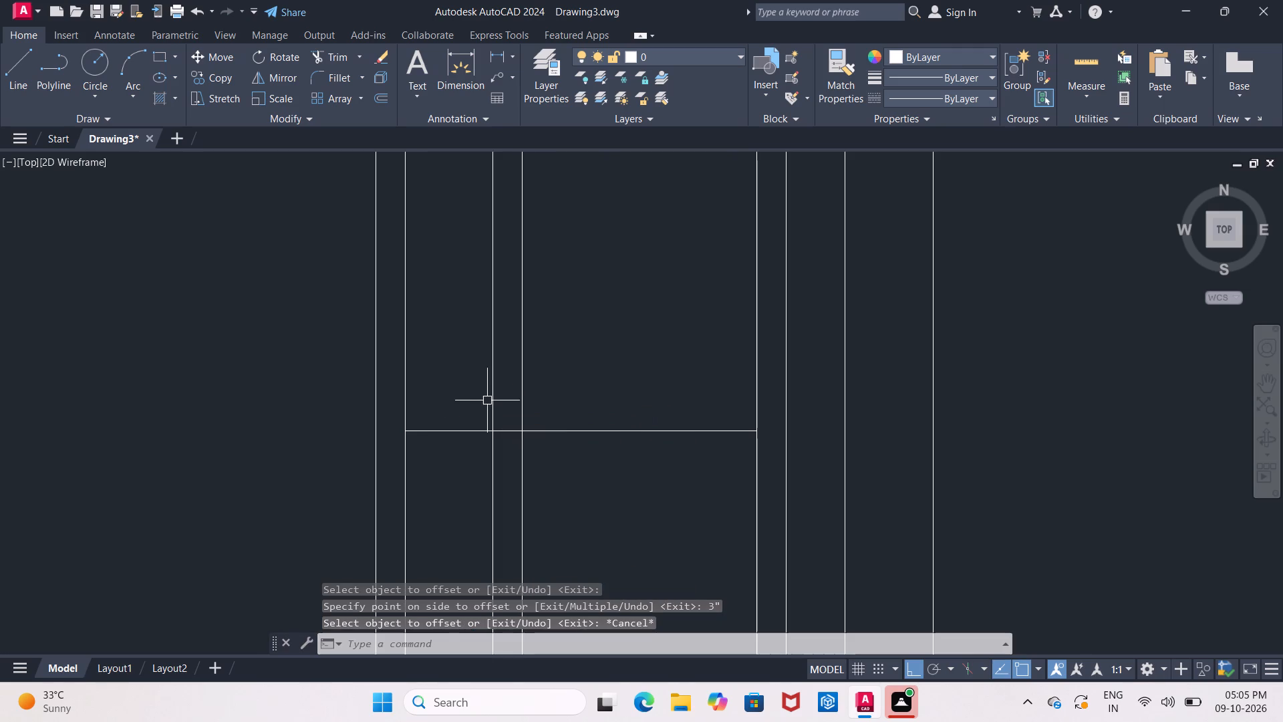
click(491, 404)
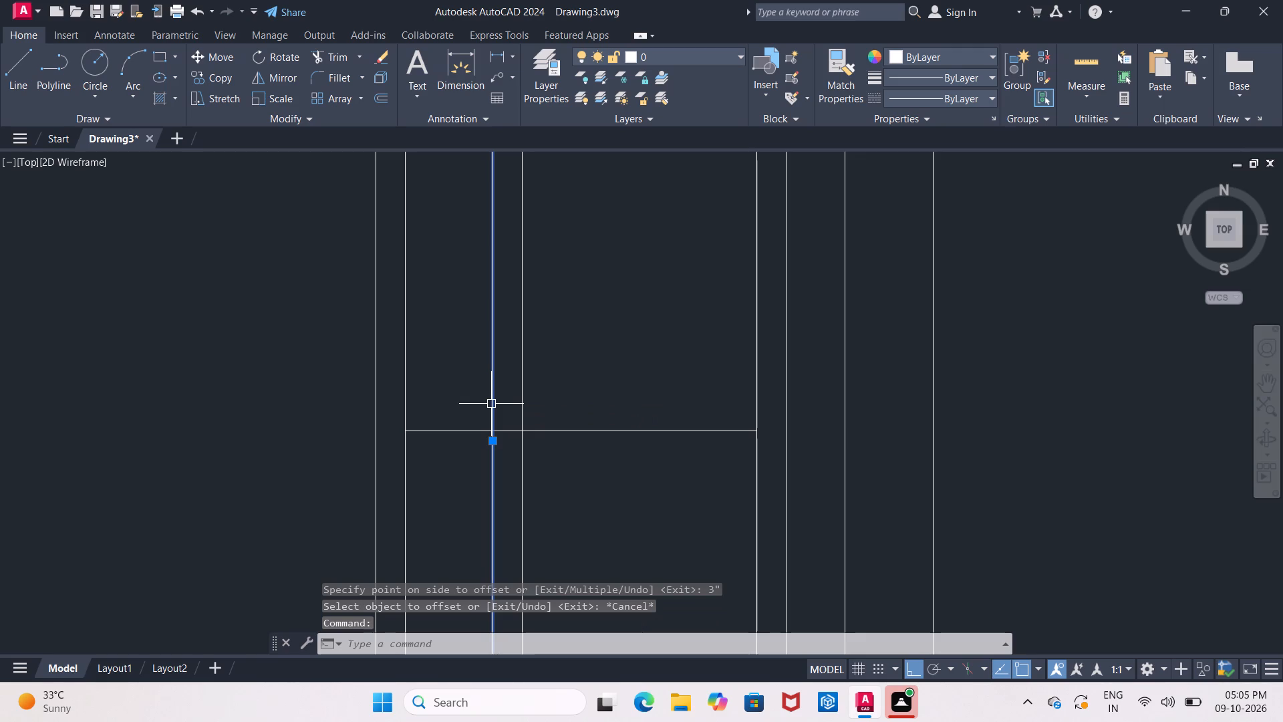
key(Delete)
Offset the neighbouring bay door's vertical panel line 2" toward its left jamb.
key(o)
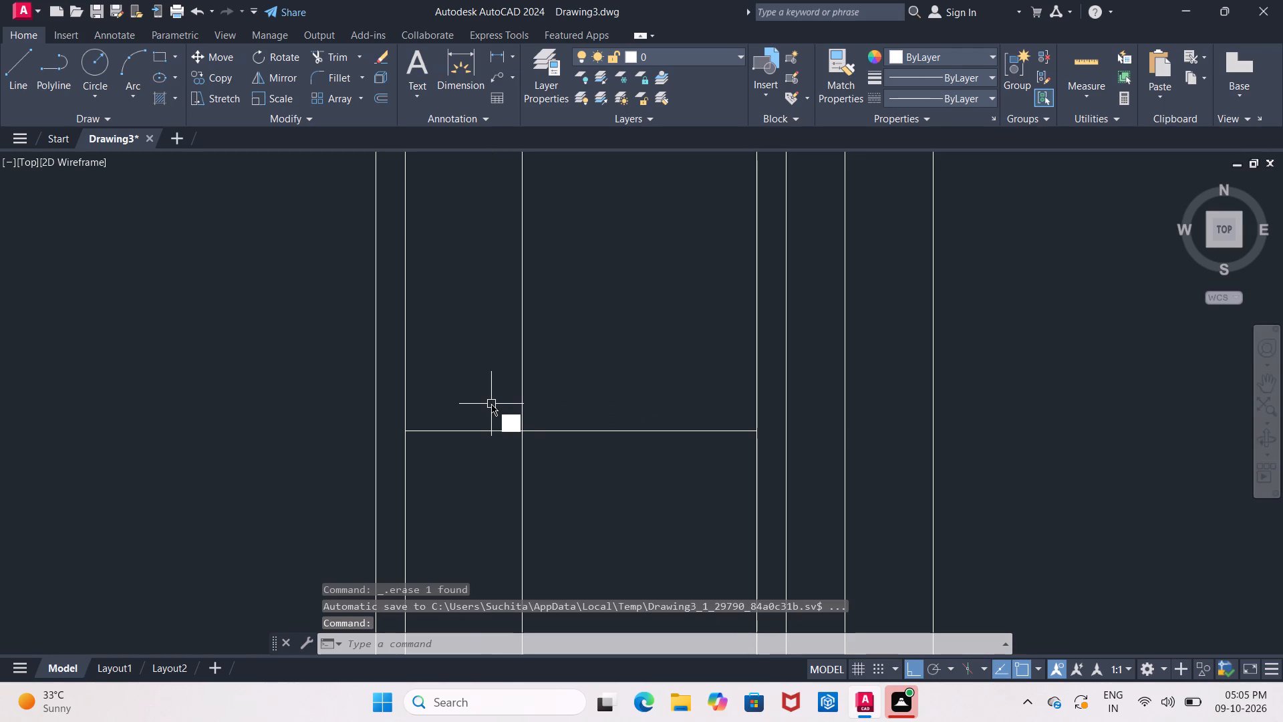
key(Return)
key(2)
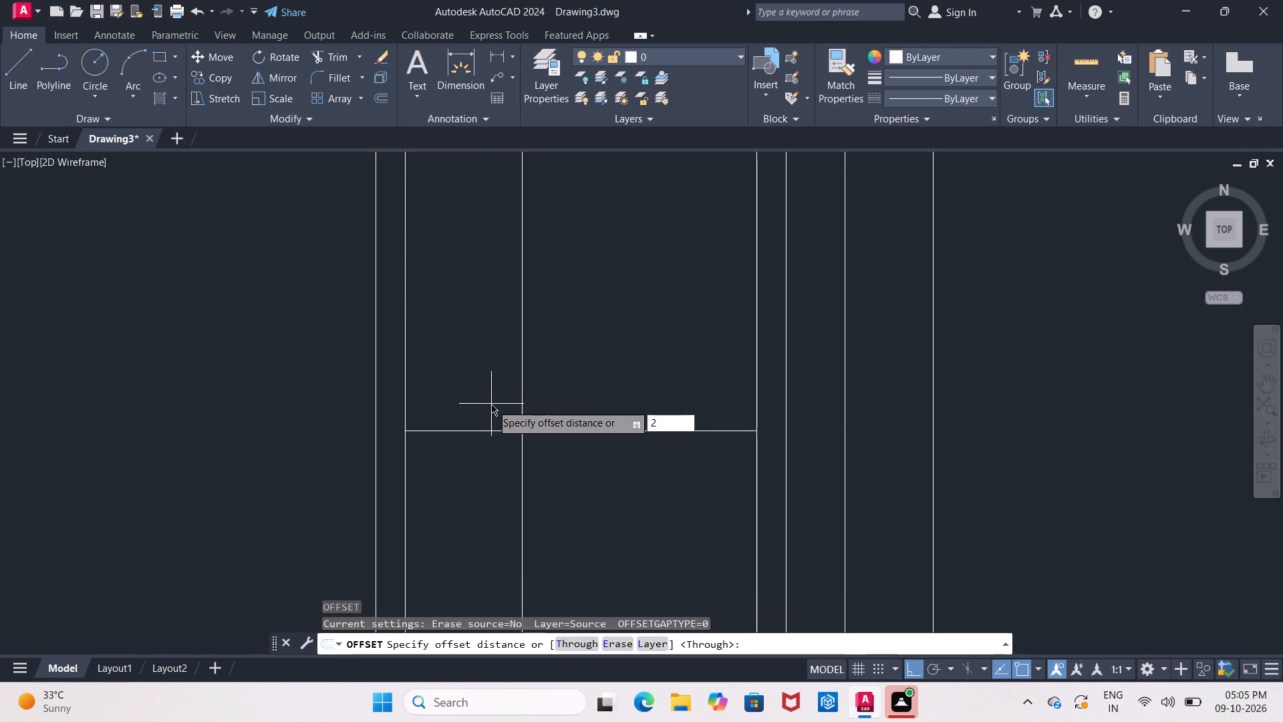
key(apostrophe)
key(Return)
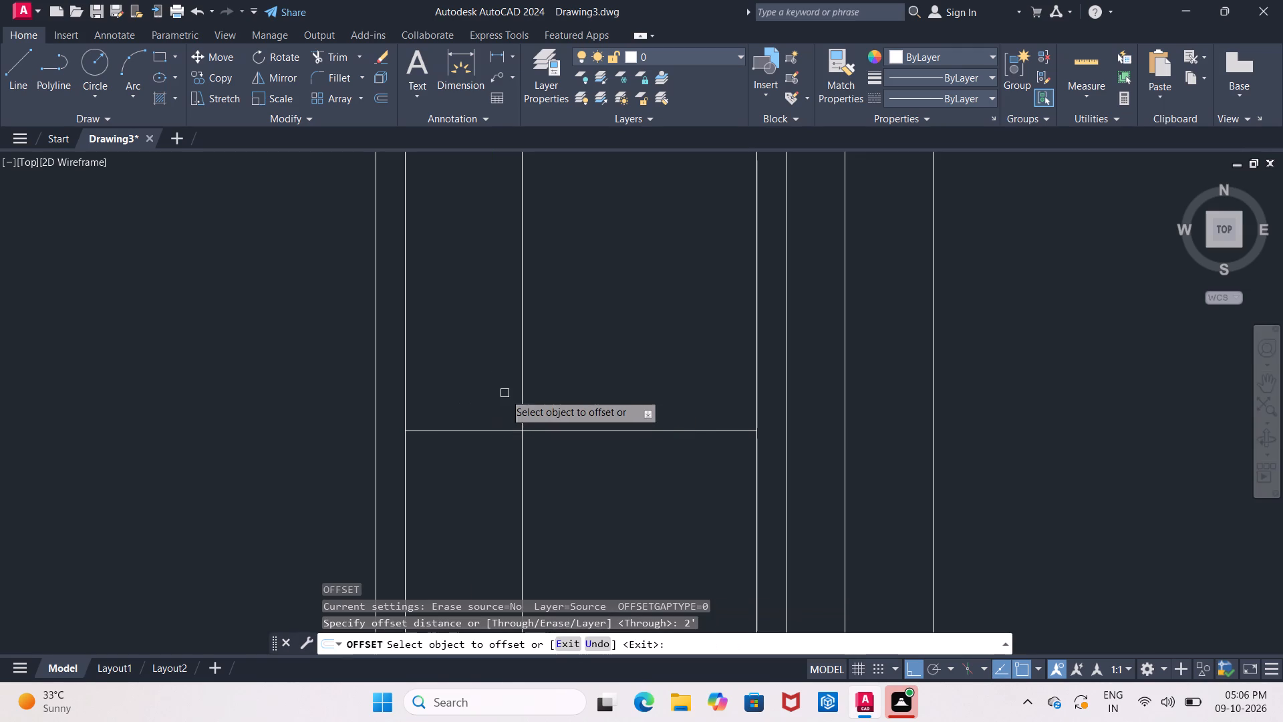
click(523, 402)
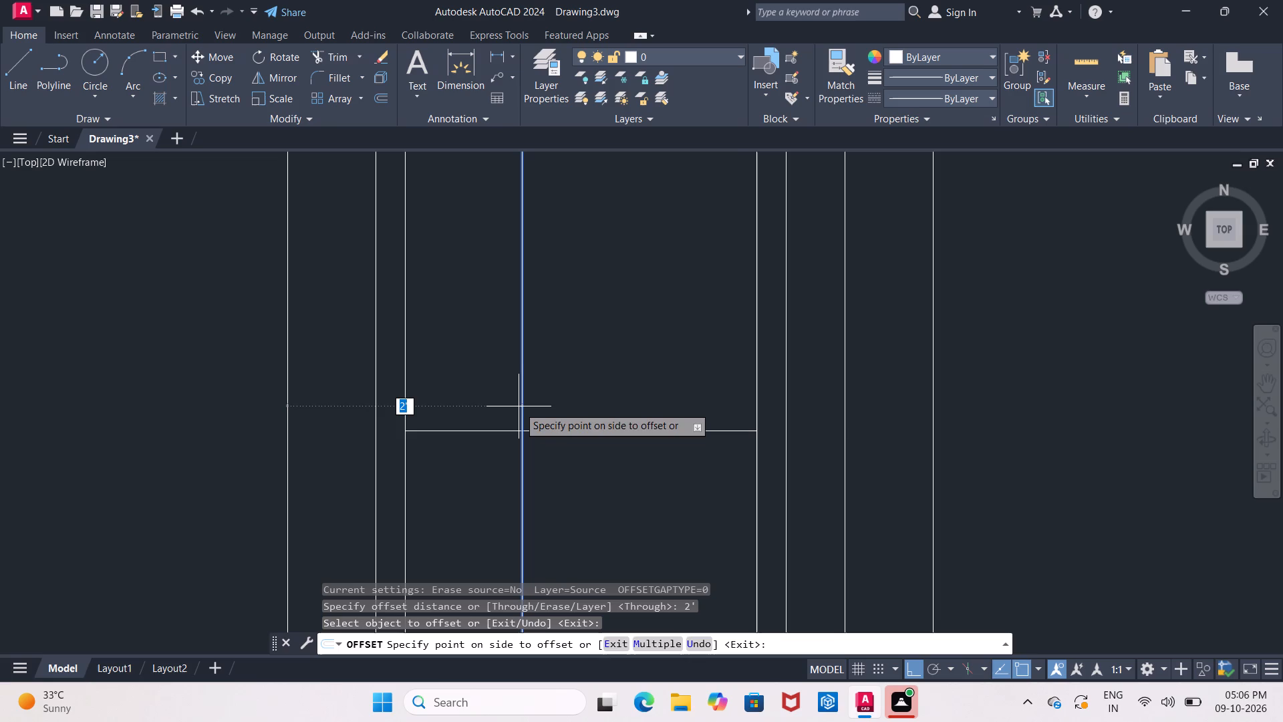
text(2")
key(Return)
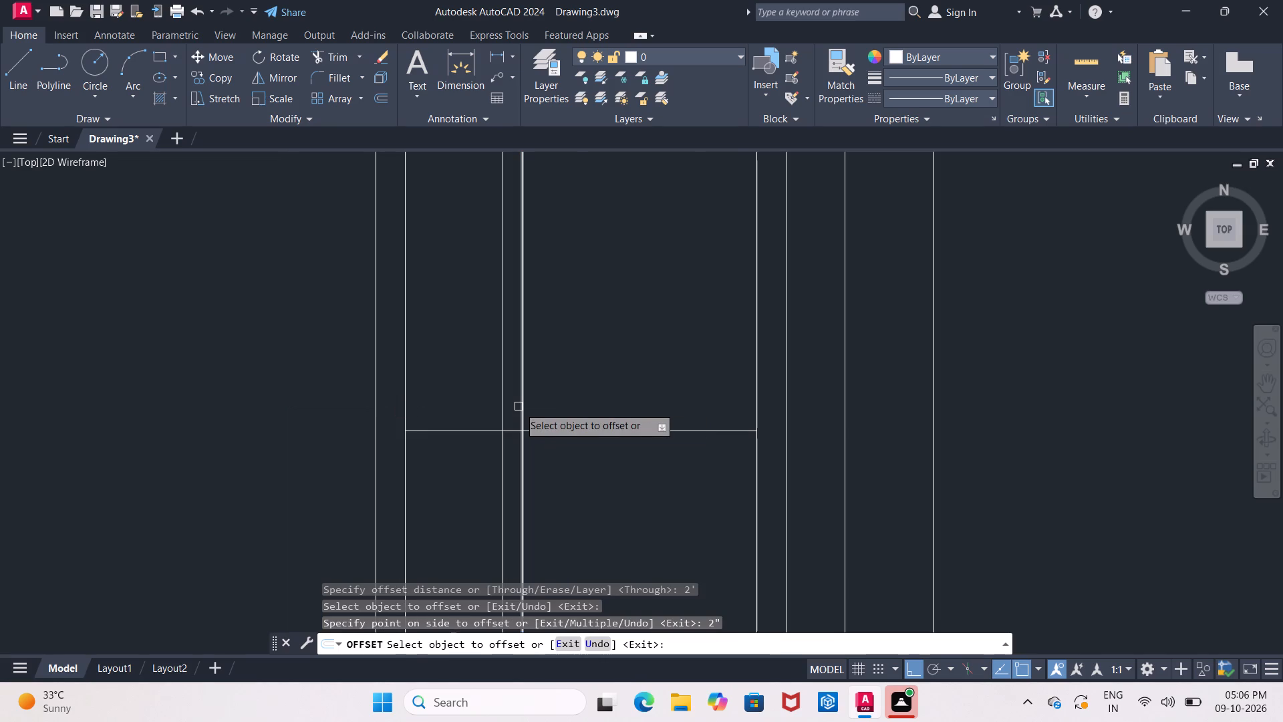
Offset the far bay door's vertical panel line 2" toward its left jamb.
scroll(541, 406, down, 2)
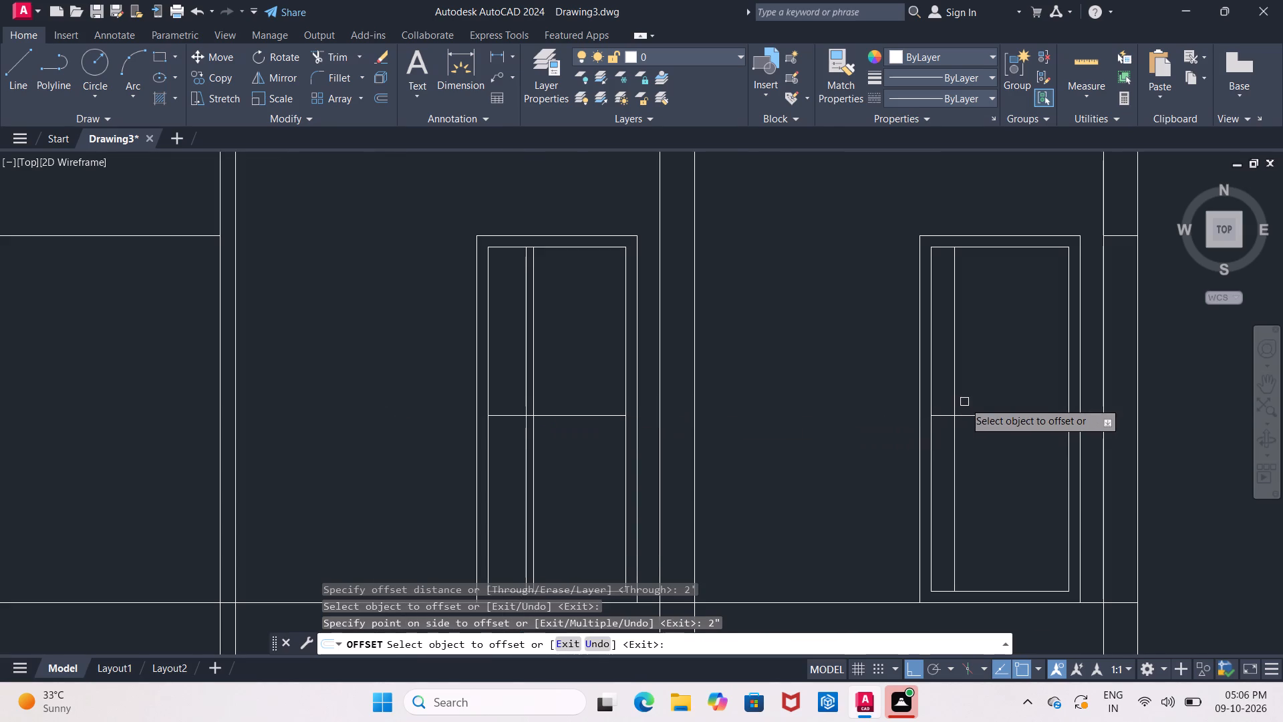
click(956, 402)
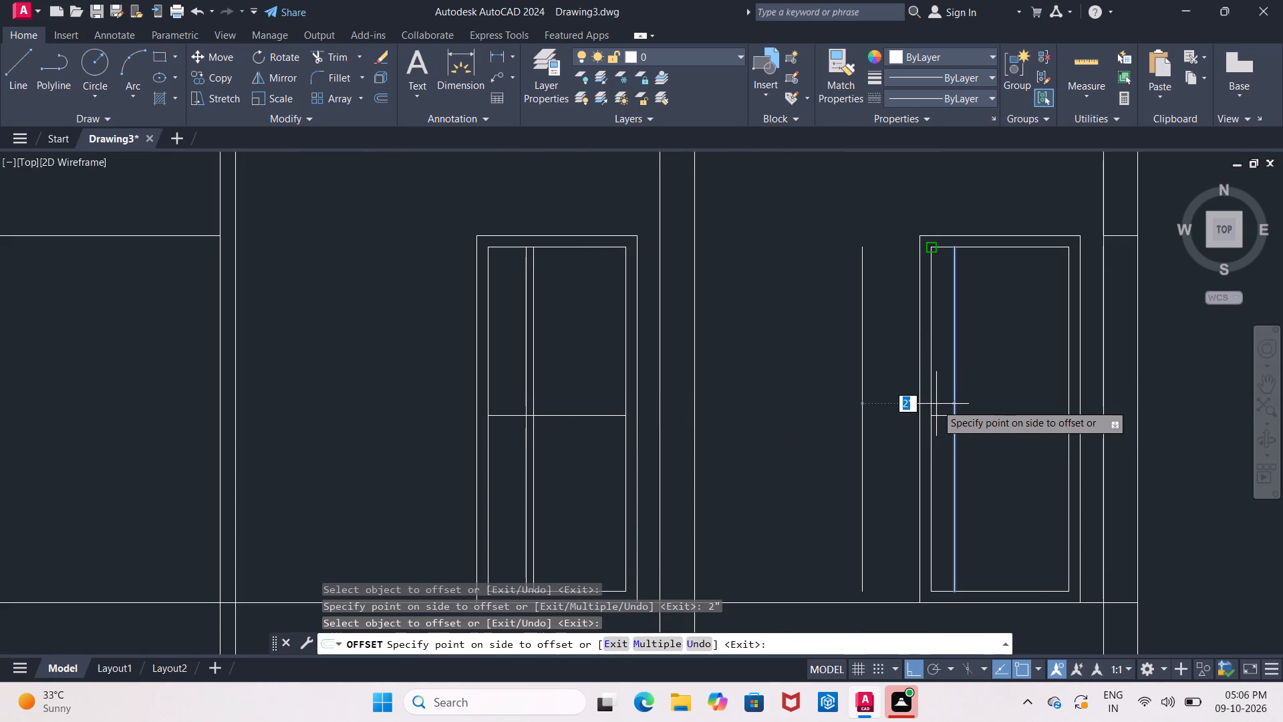
text(2")
key(Return)
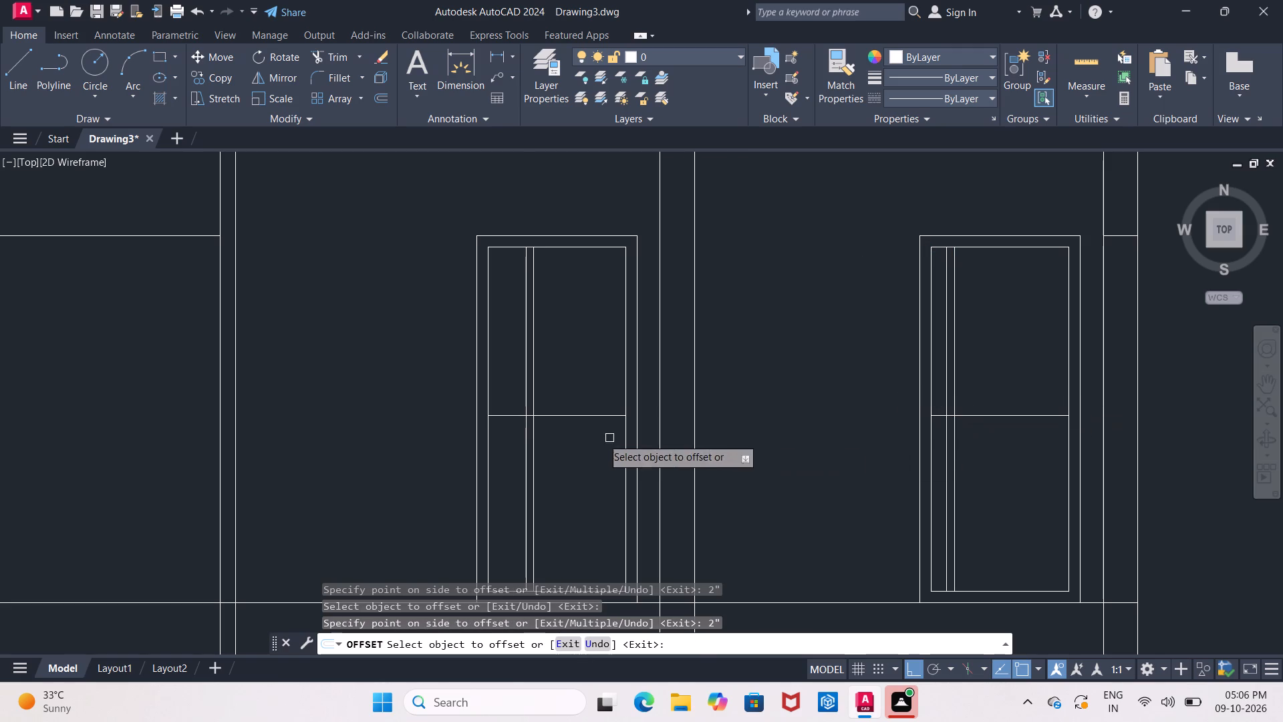
Offset the neighbouring bay door's newly added vertical panel line another 2" toward the left jamb.
scroll(509, 412, up, 1)
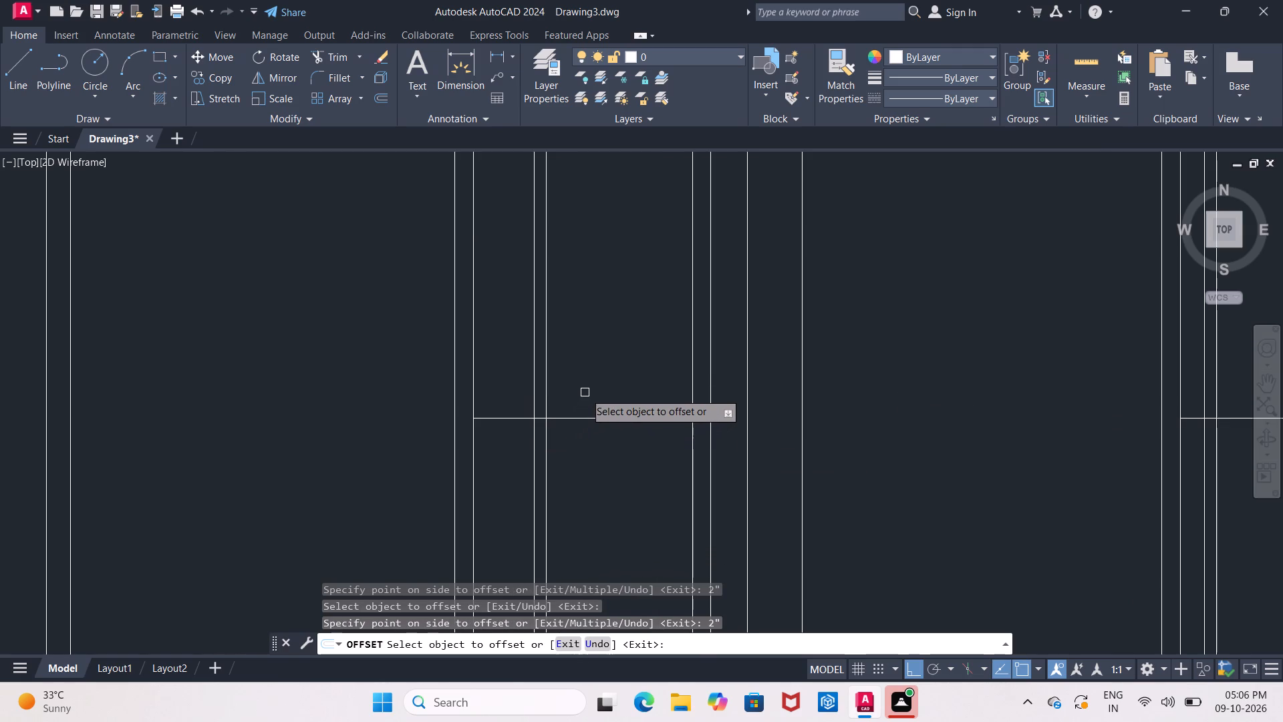
scroll(585, 392, down, 1)
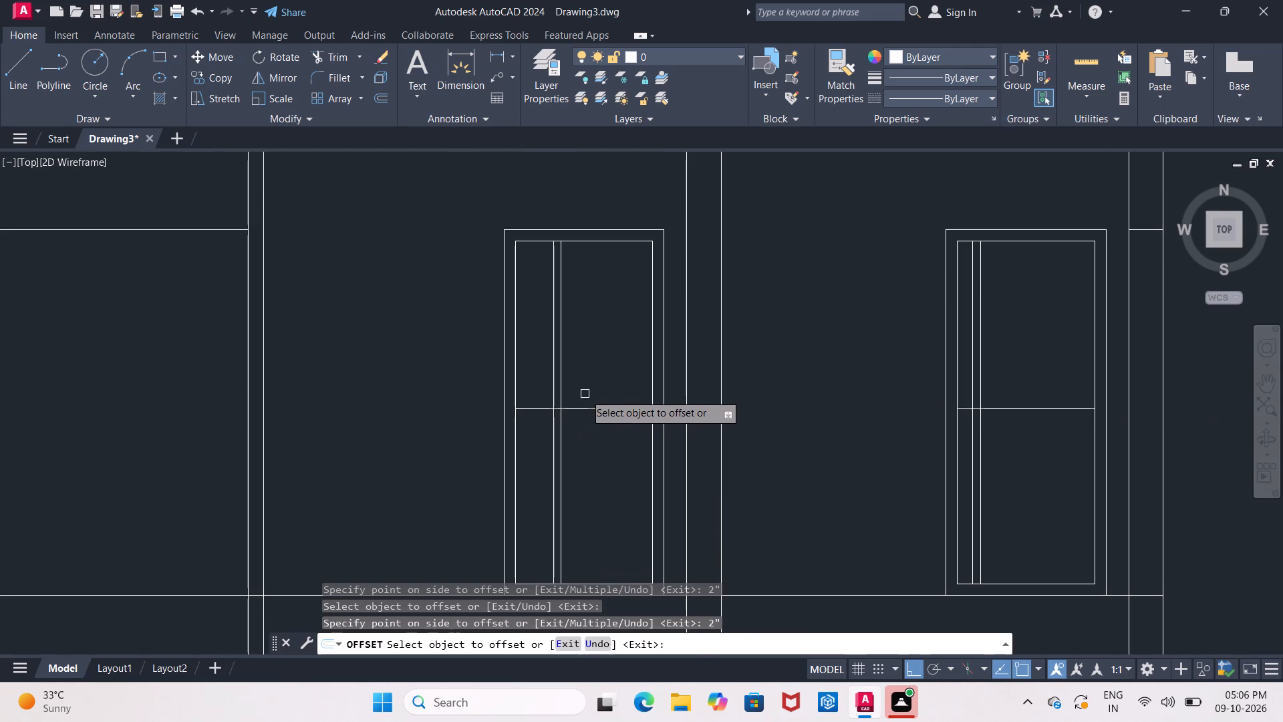
scroll(558, 400, up, 1)
click(547, 404)
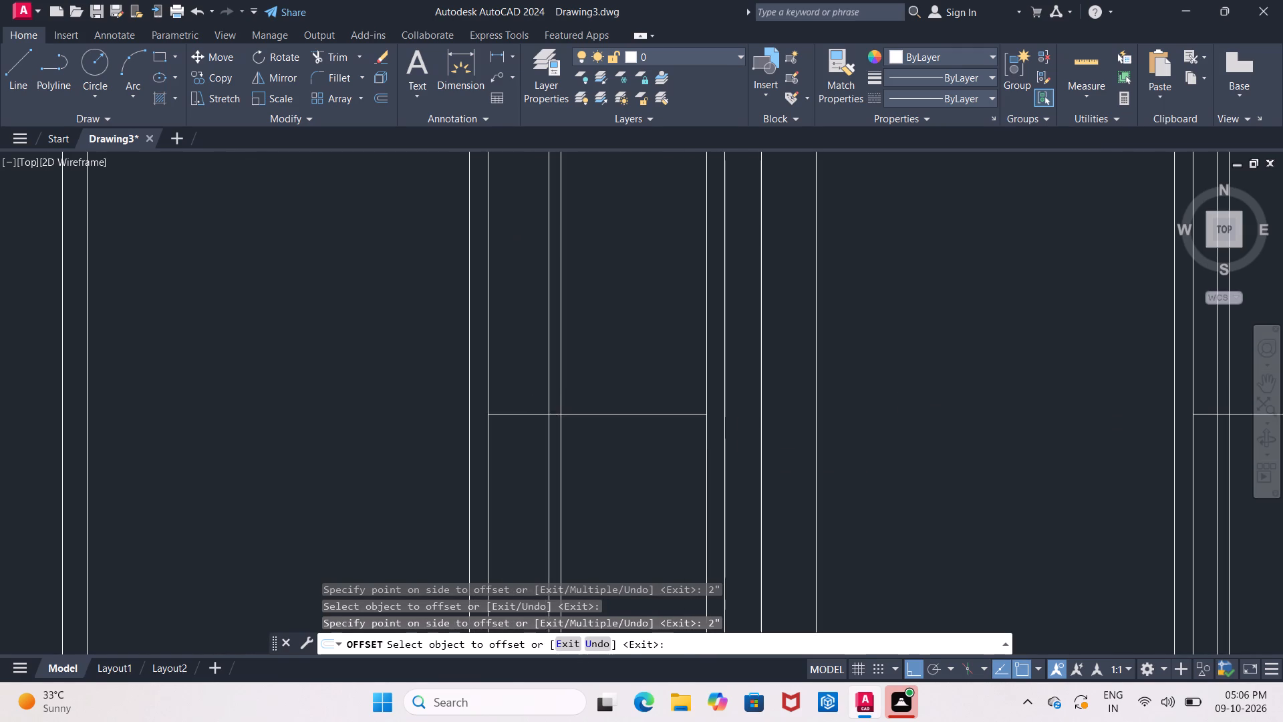
text(2")
key(Return)
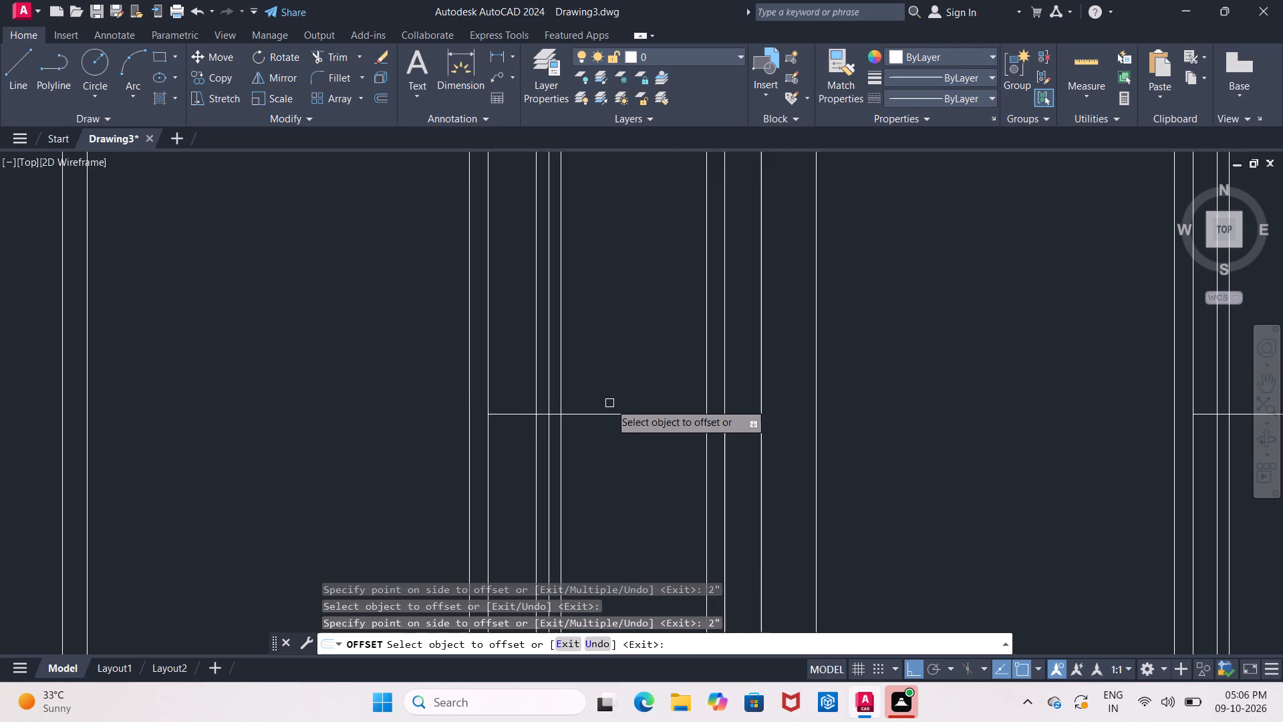
Erase the original vertical panel line, the one farthest from the left jamb, in the neighbouring bay's door.
middle_drag(613, 380, 402, 415)
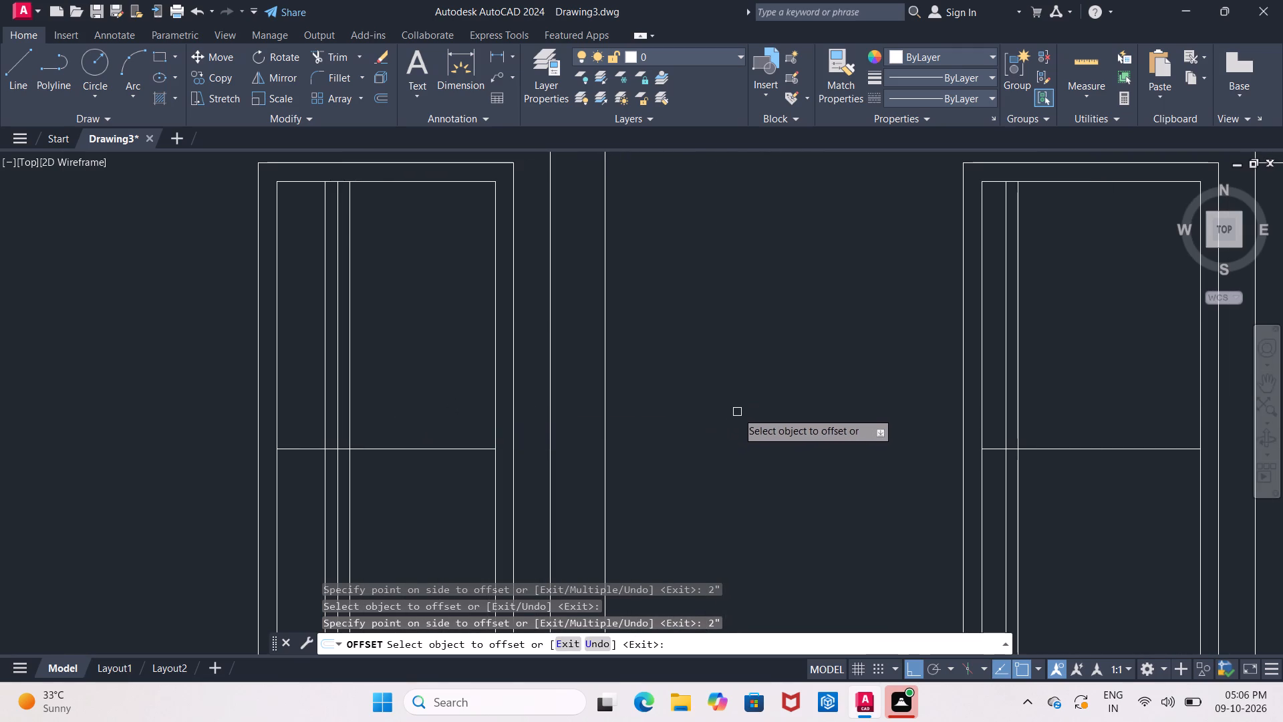
key(Escape)
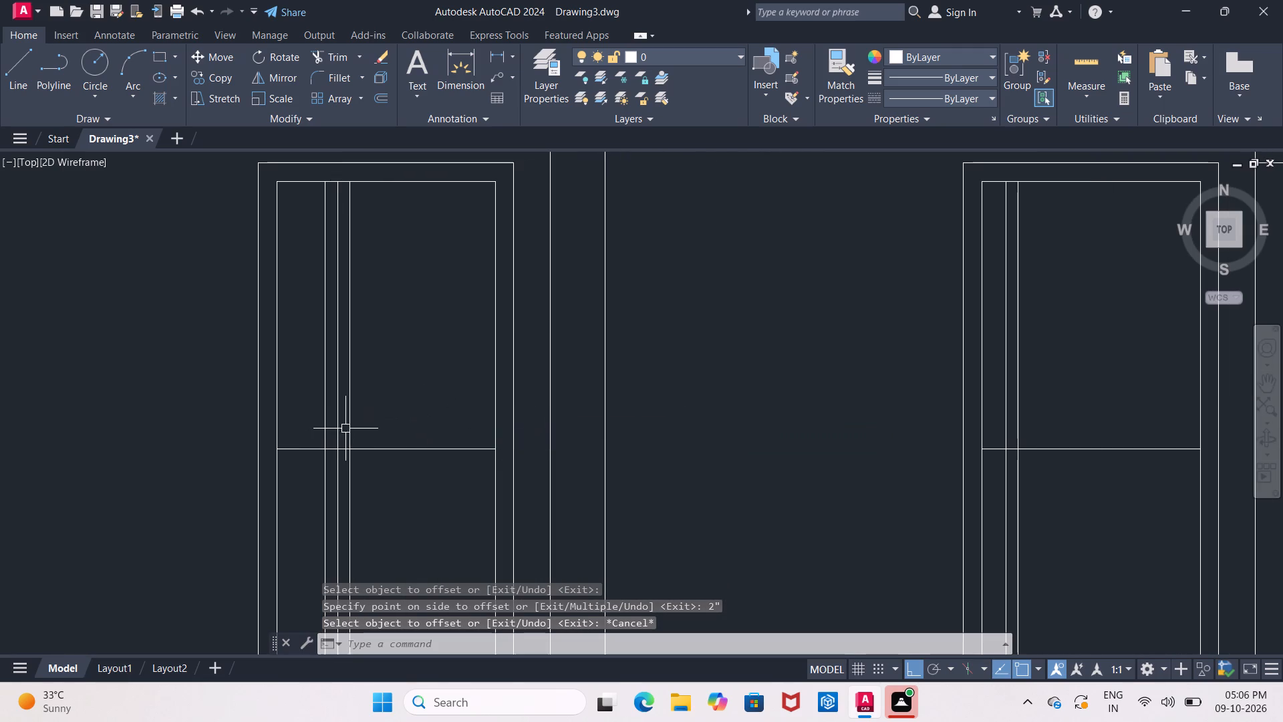
click(349, 429)
key(Delete)
Offset the neighbouring bay door's horizontal panel line 2" upward.
middle_drag(397, 404, 399, 404)
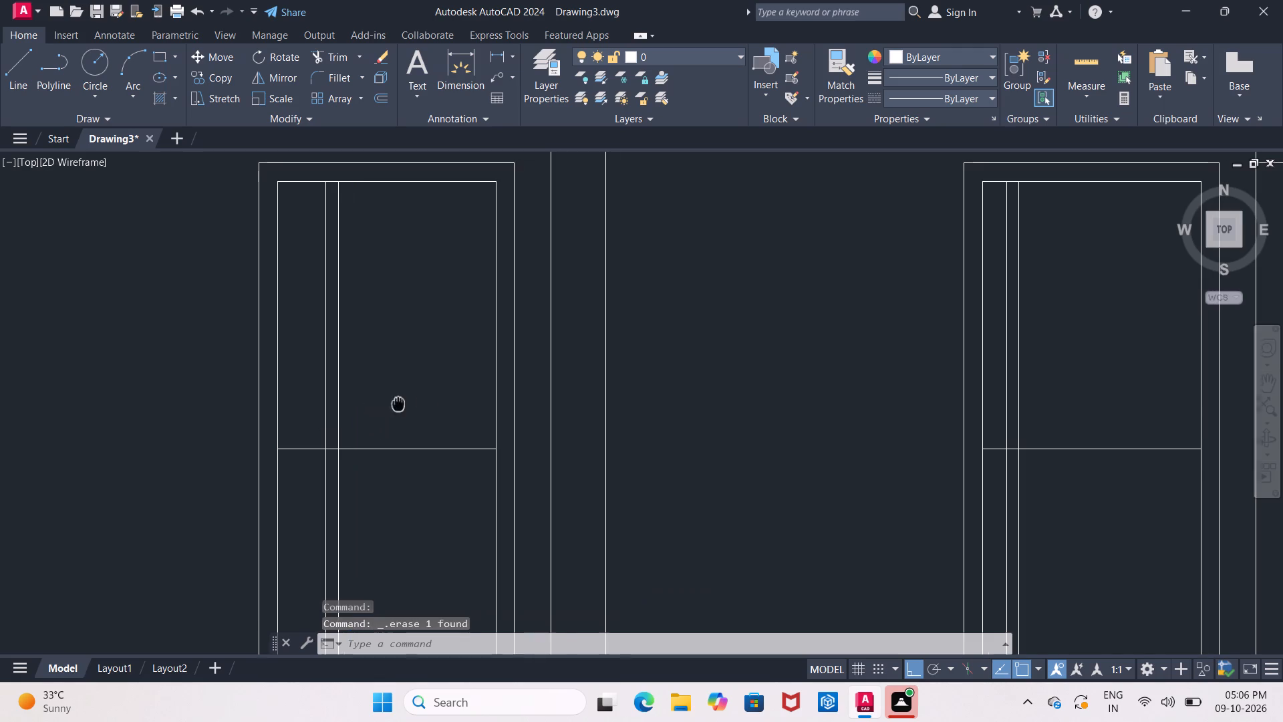
middle_drag(399, 404, 555, 340)
middle_drag(543, 352, 519, 388)
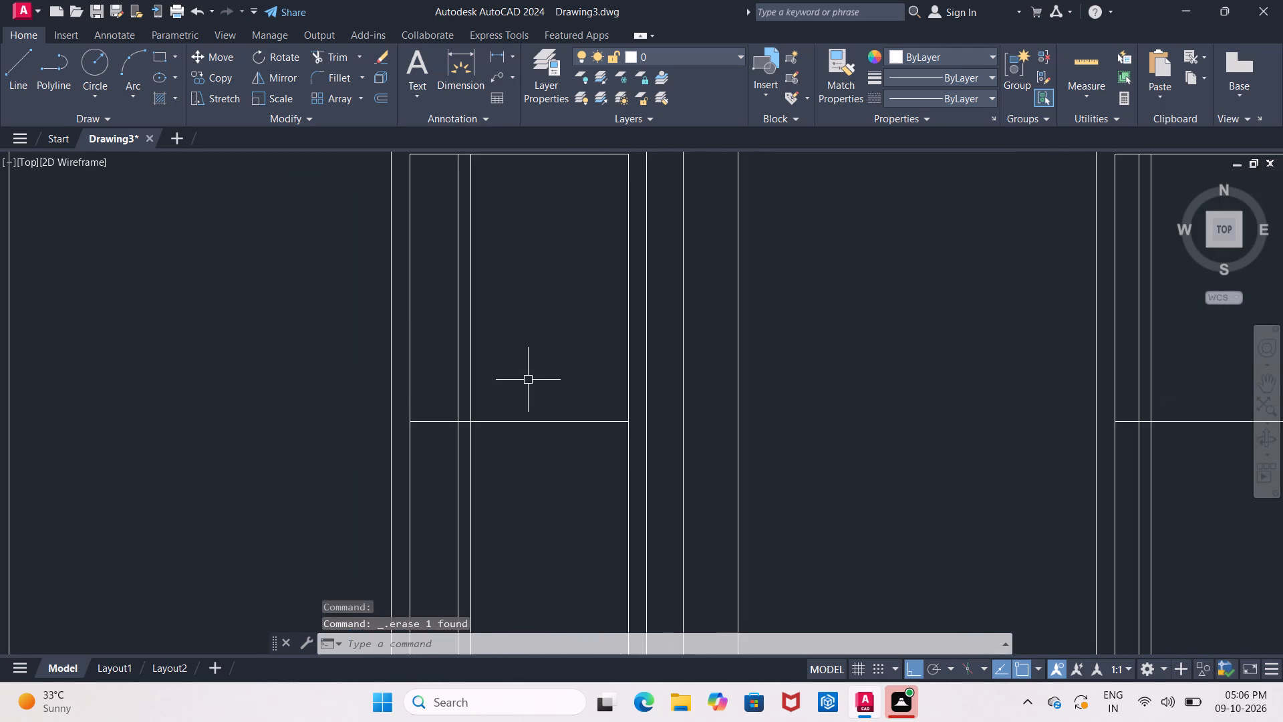
key(o)
key(Return)
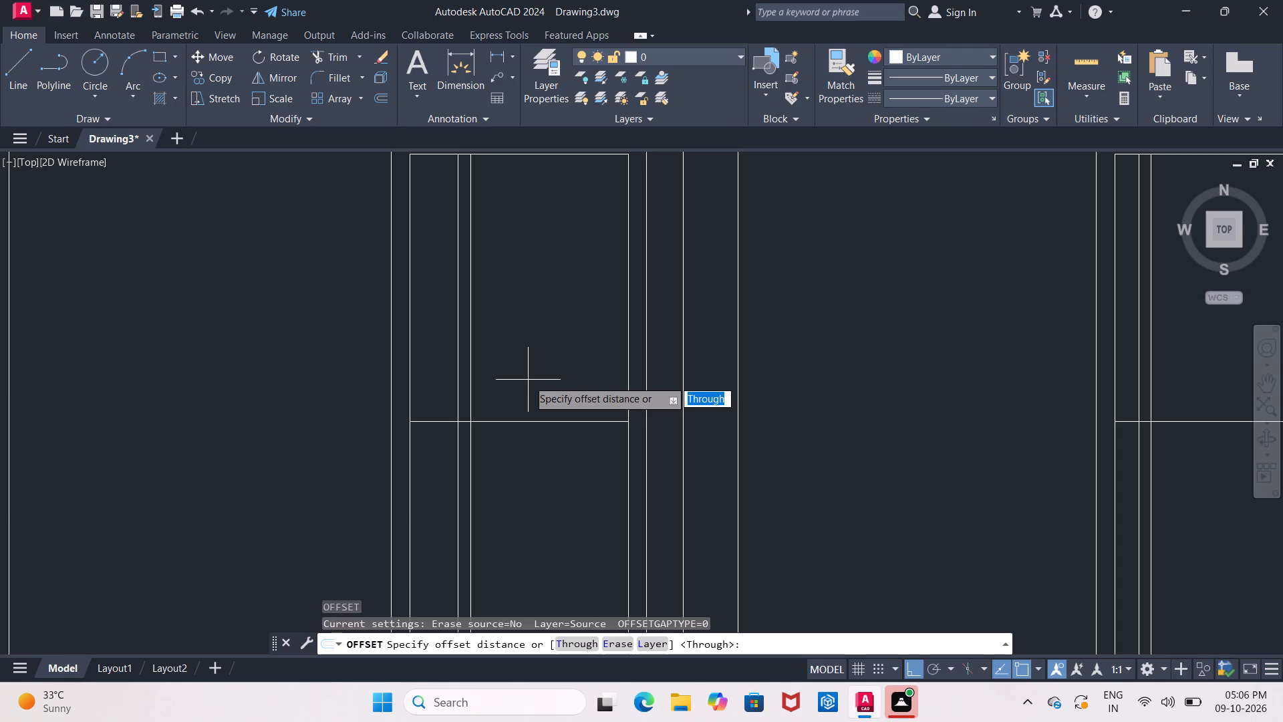
key(2)
key(shift+quotedbl)
key(Return)
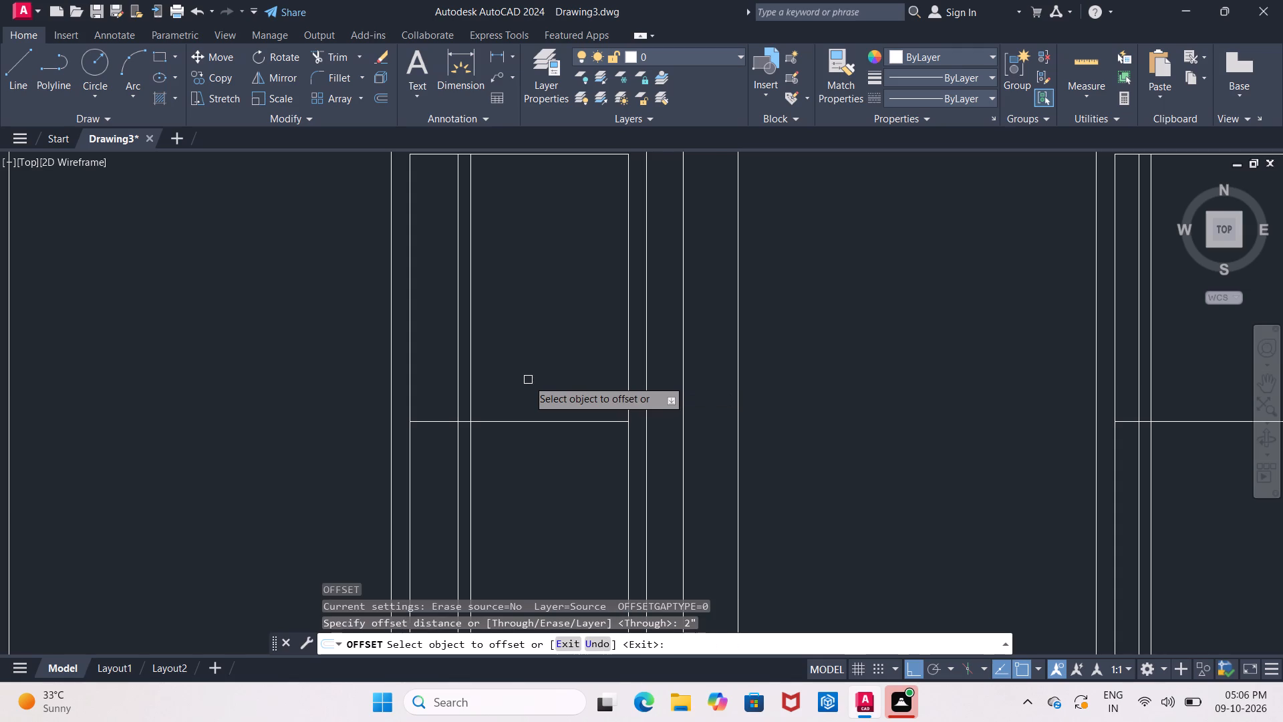
click(545, 425)
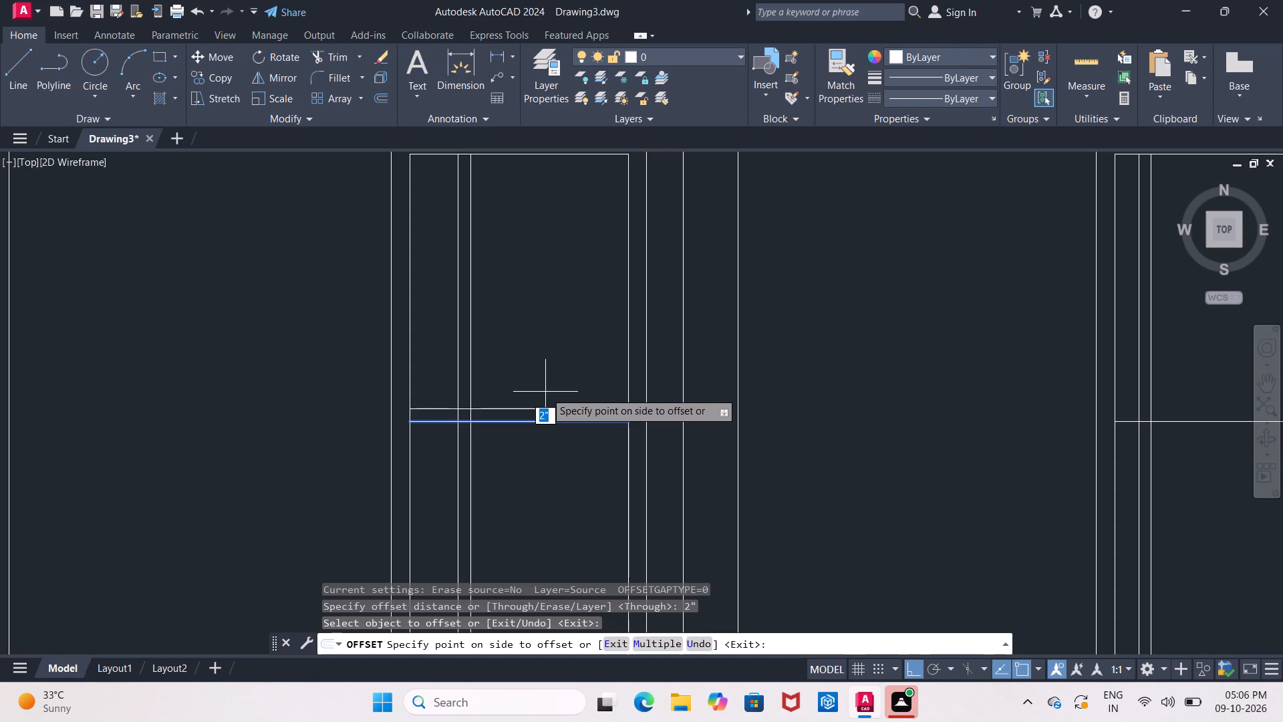
key(Return)
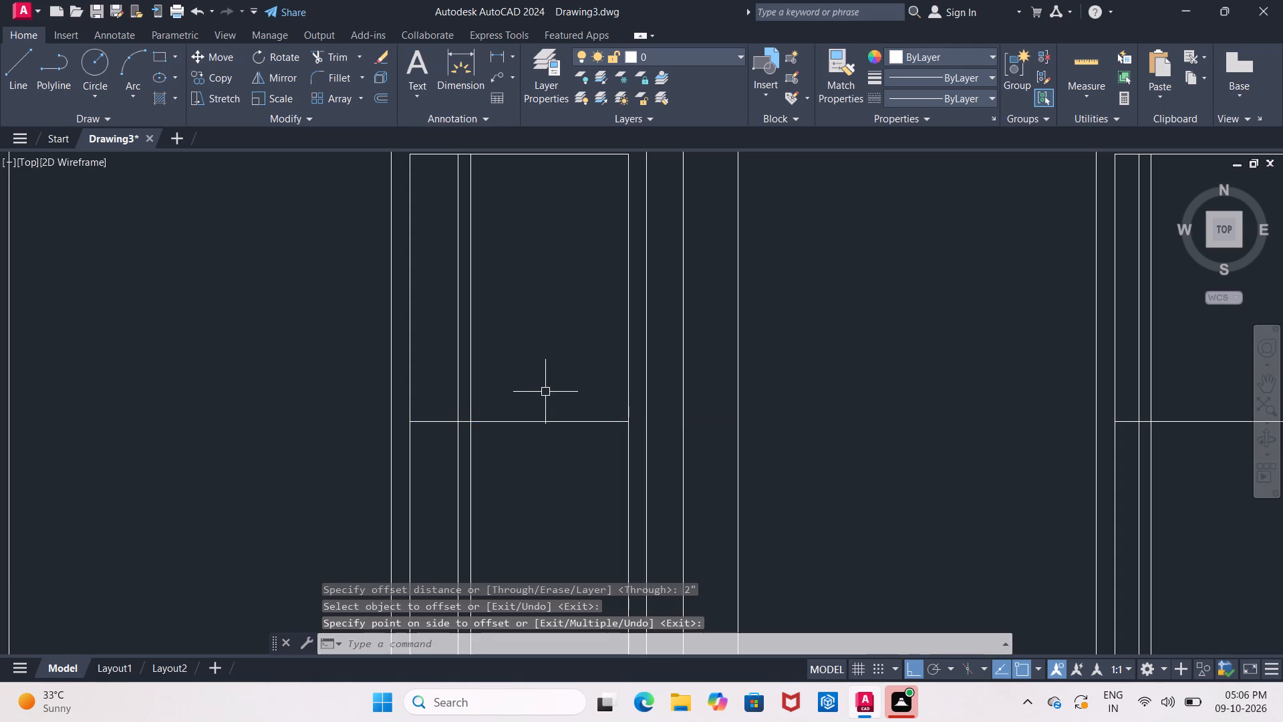
key(Return)
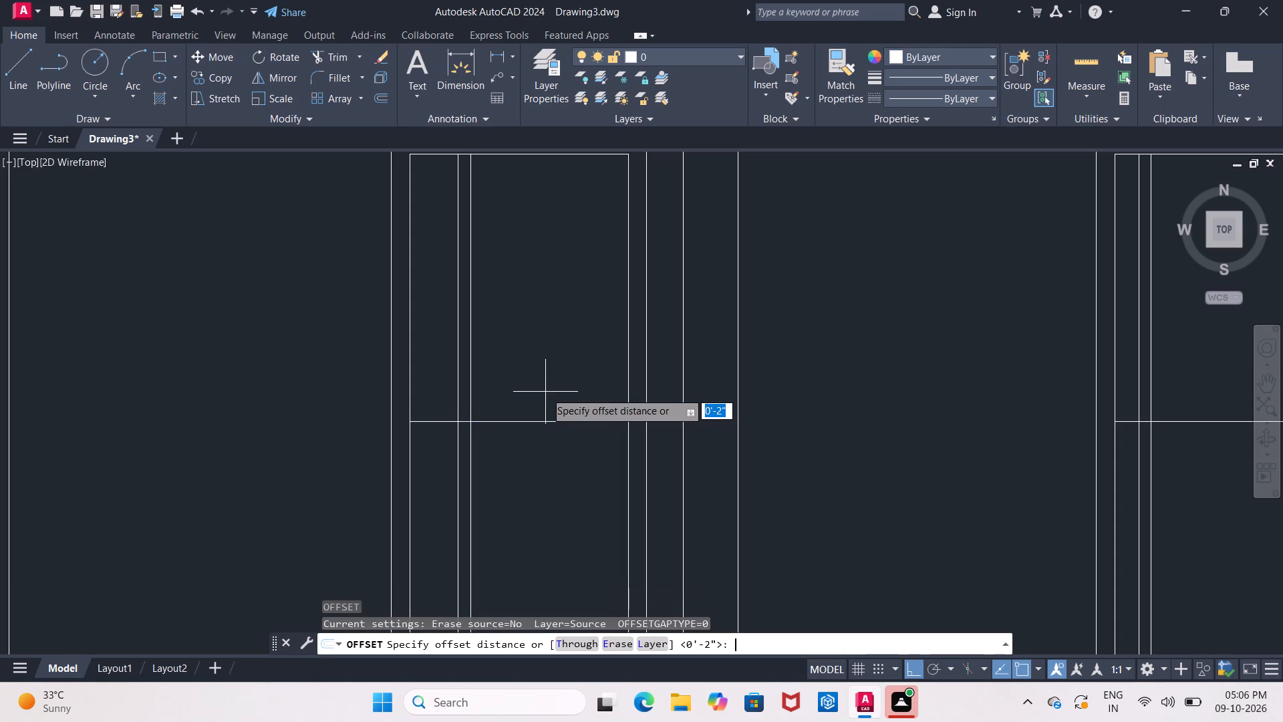
key(Return)
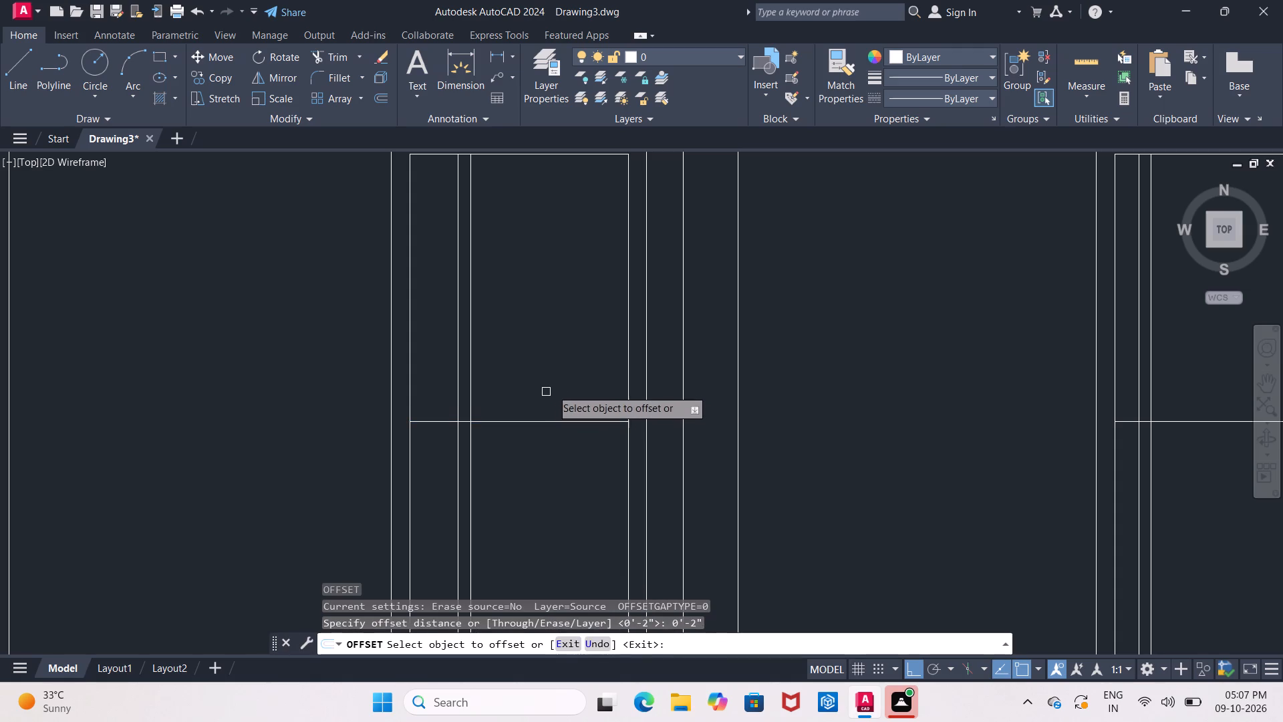
click(547, 421)
click(553, 396)
middle_drag(553, 395, 309, 396)
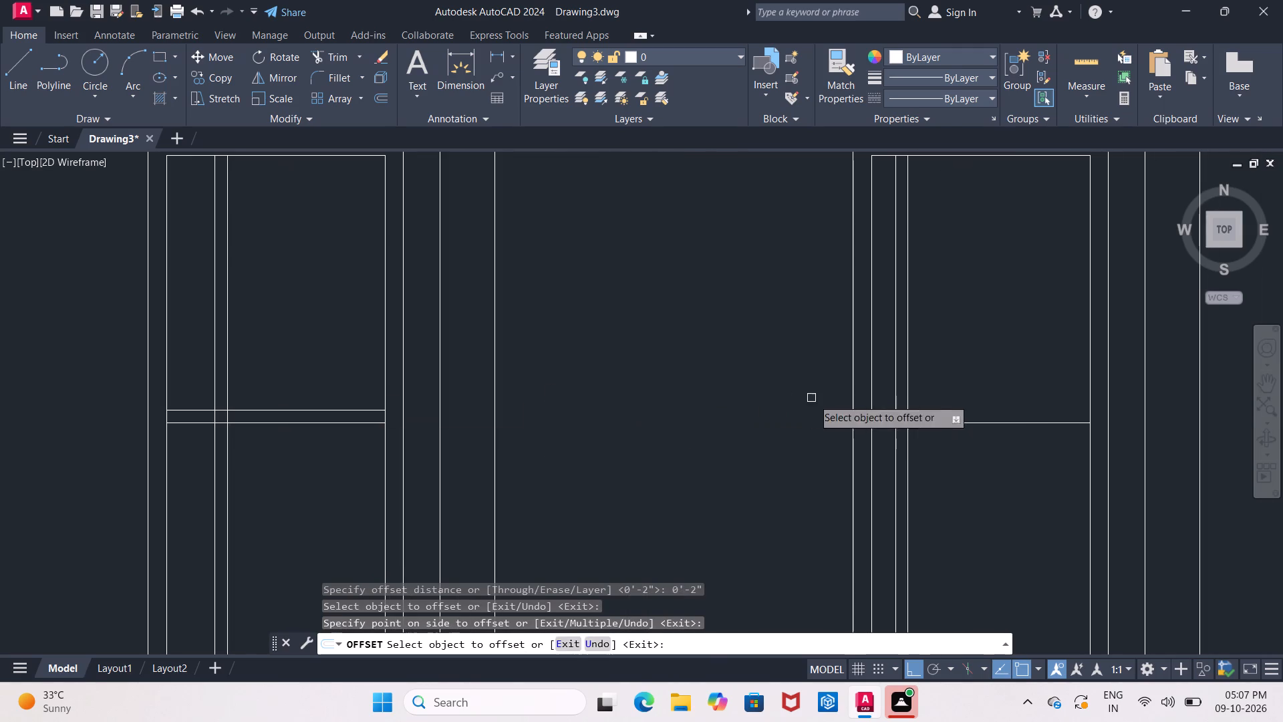
Offset the far bay door's horizontal panel line 2" upward.
click(965, 426)
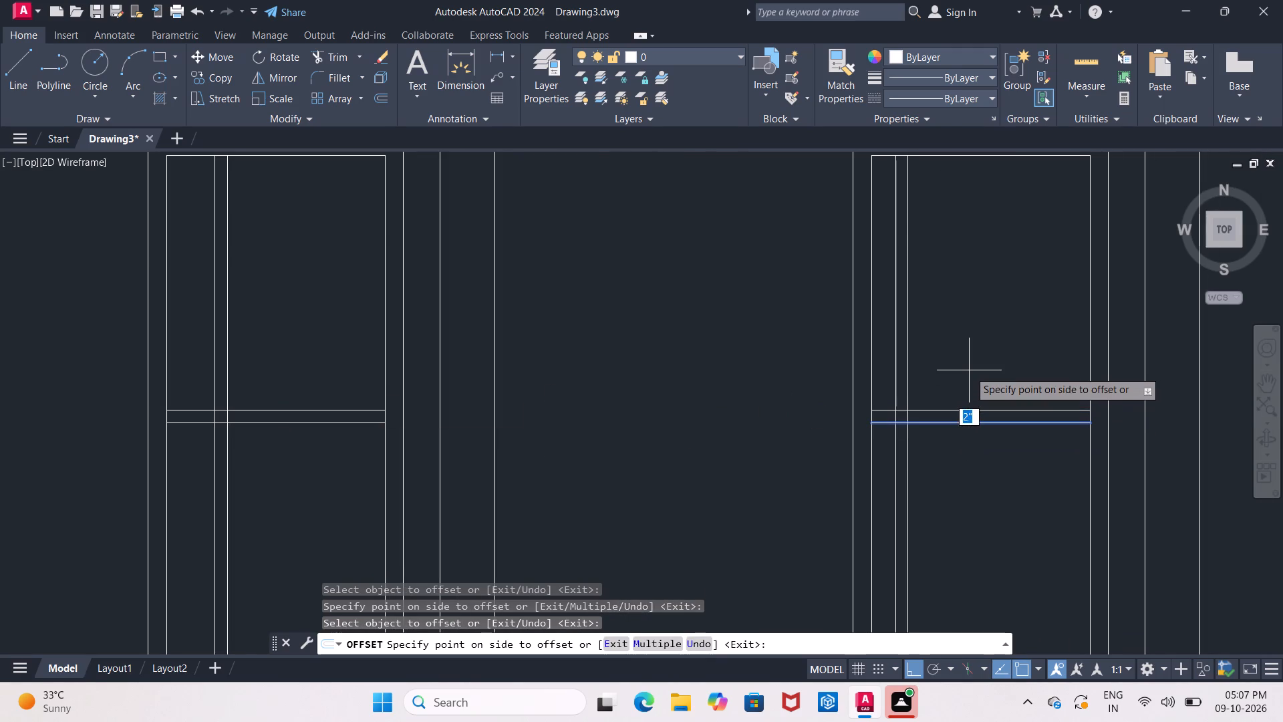
click(969, 370)
scroll(969, 370, down, 1)
middle_drag(969, 370, 952, 385)
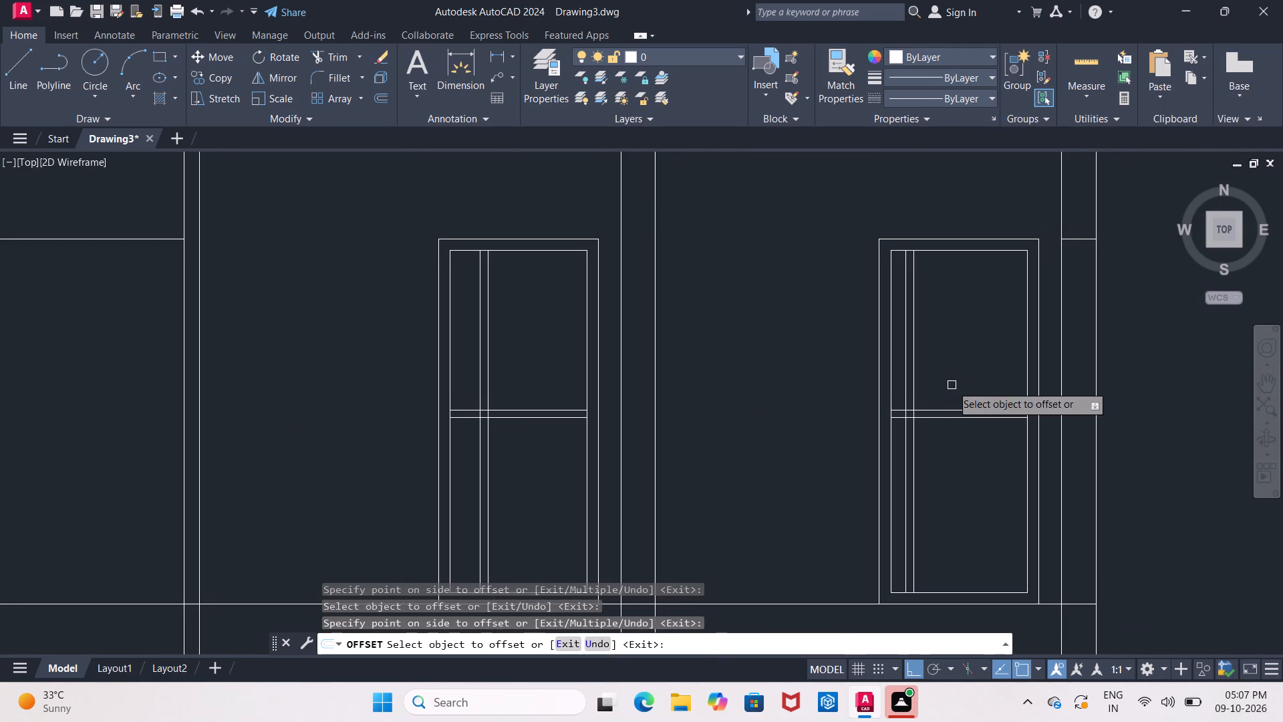
middle_drag(951, 385, 1004, 354)
scroll(523, 433, up, 2)
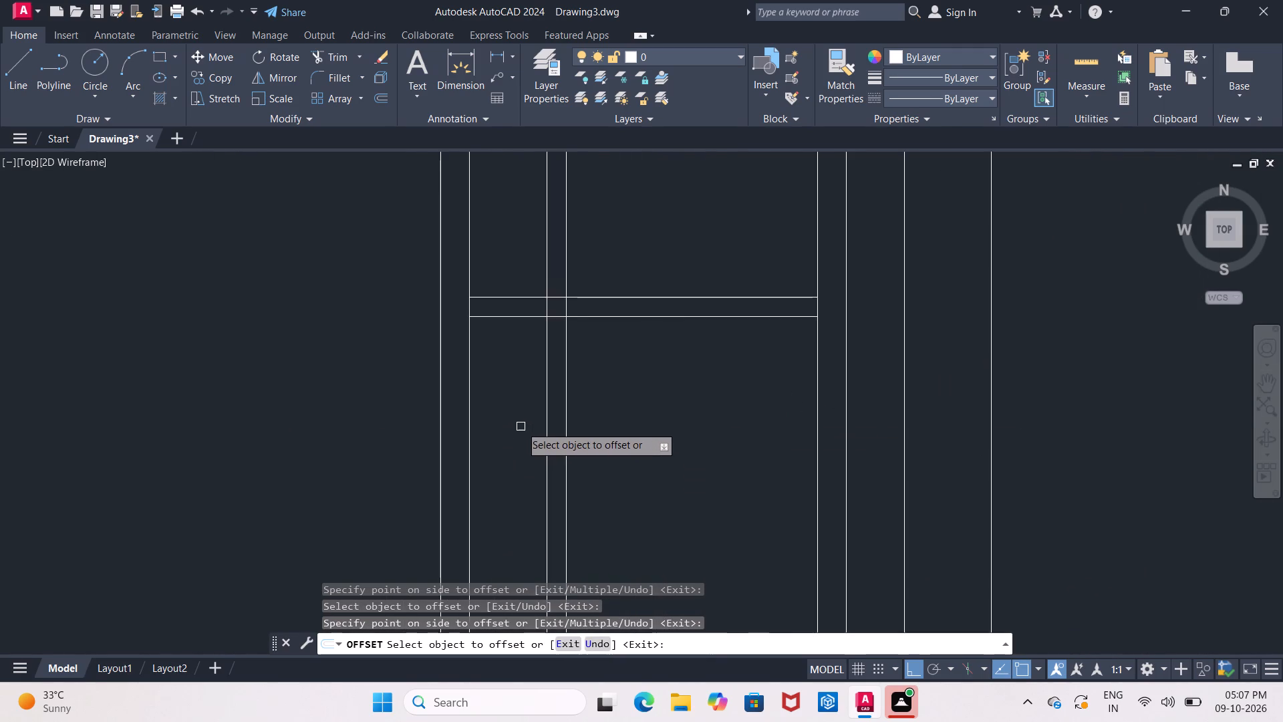
middle_drag(518, 425, 500, 533)
scroll(603, 479, up, 2)
middle_drag(600, 461, 600, 479)
key(Escape)
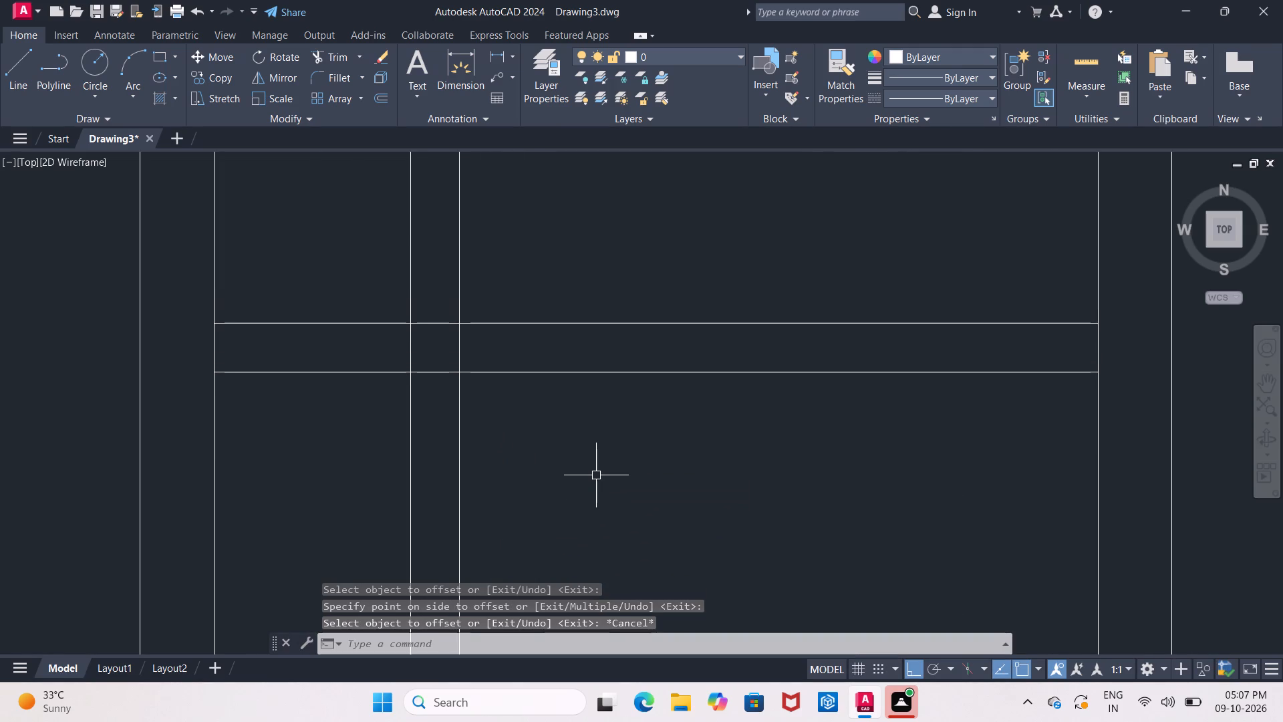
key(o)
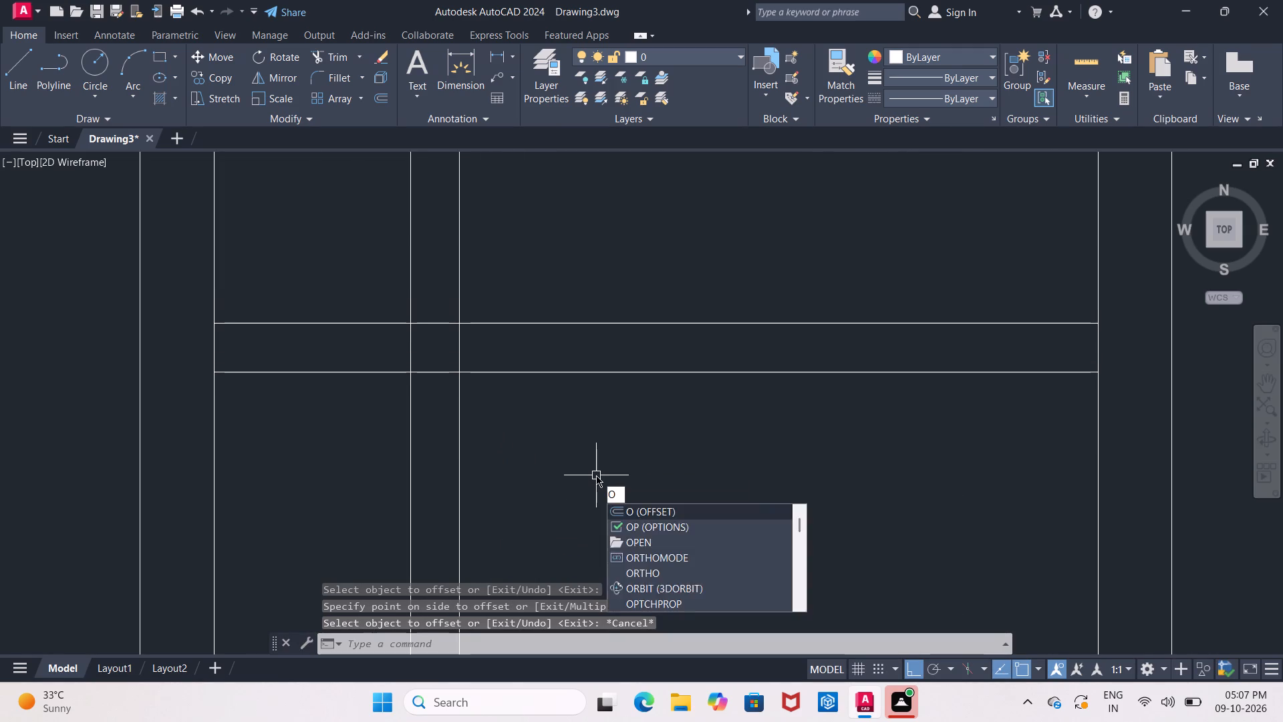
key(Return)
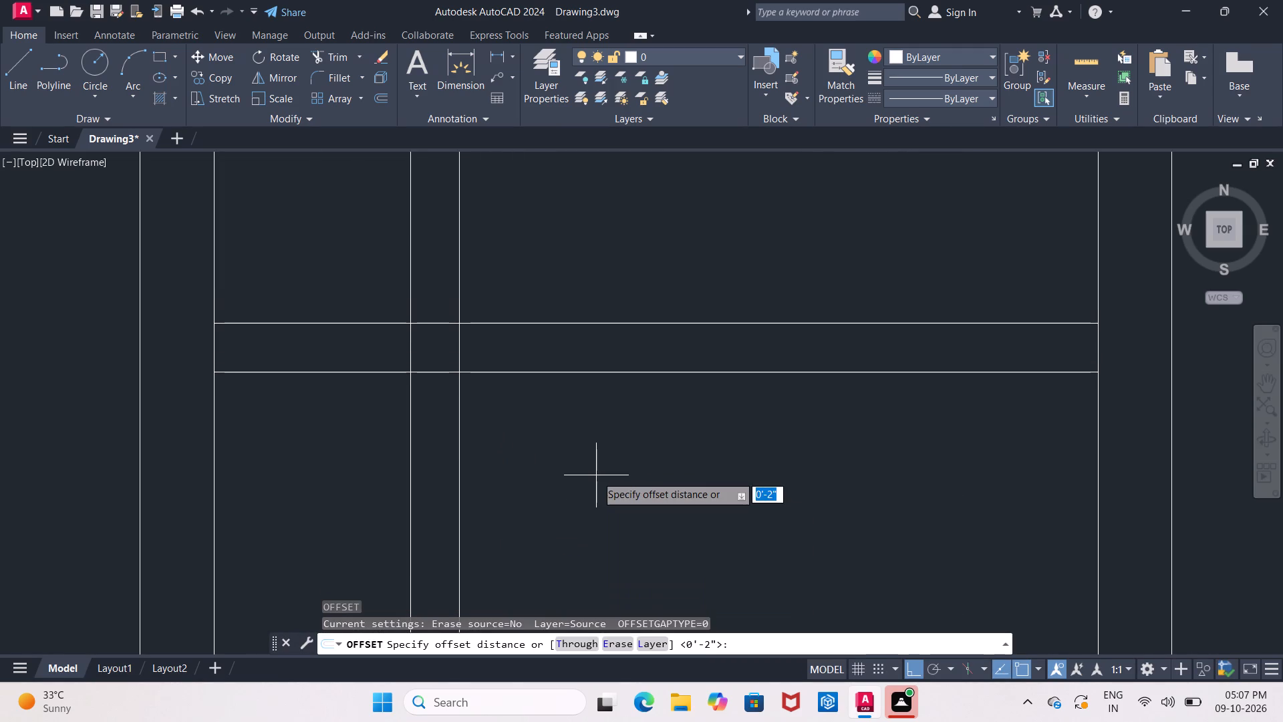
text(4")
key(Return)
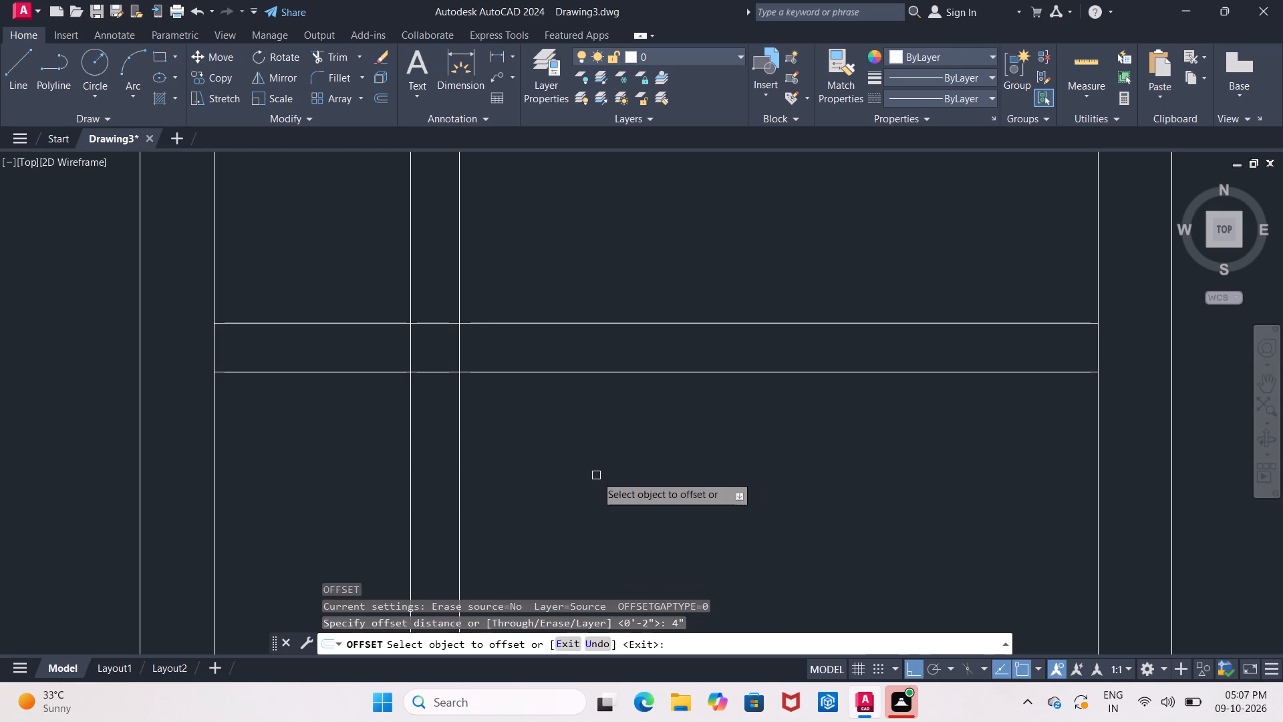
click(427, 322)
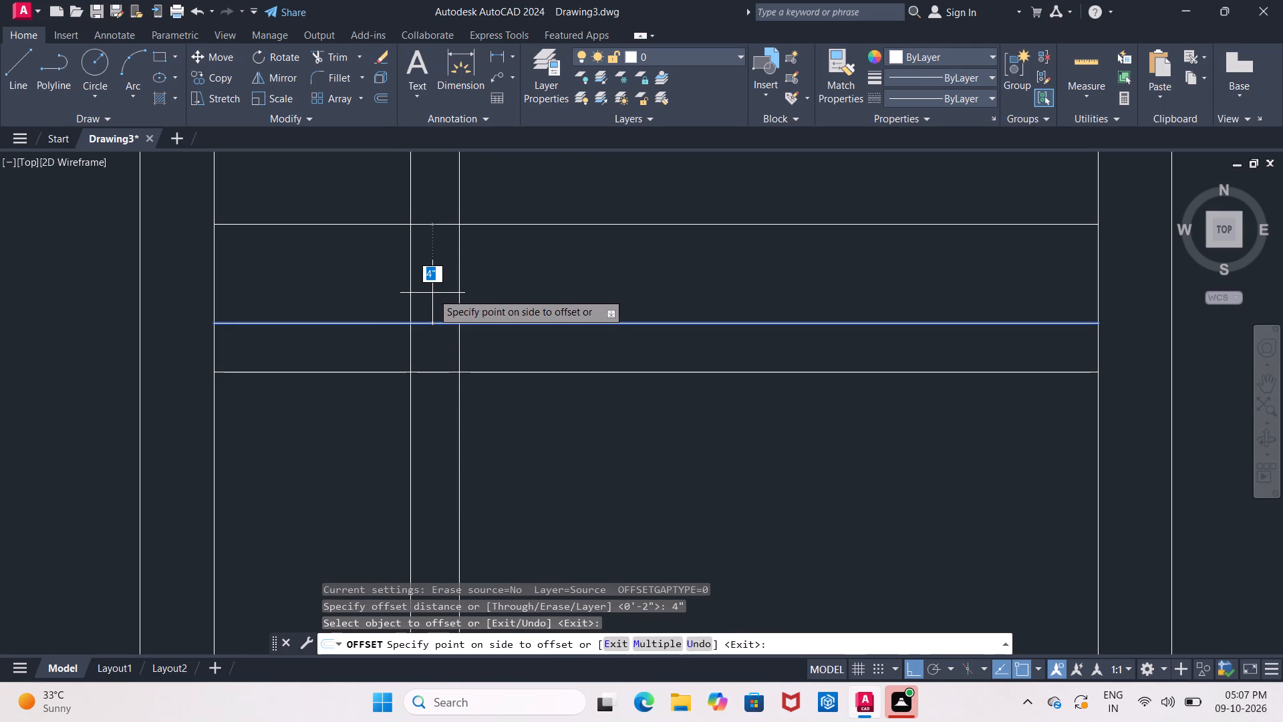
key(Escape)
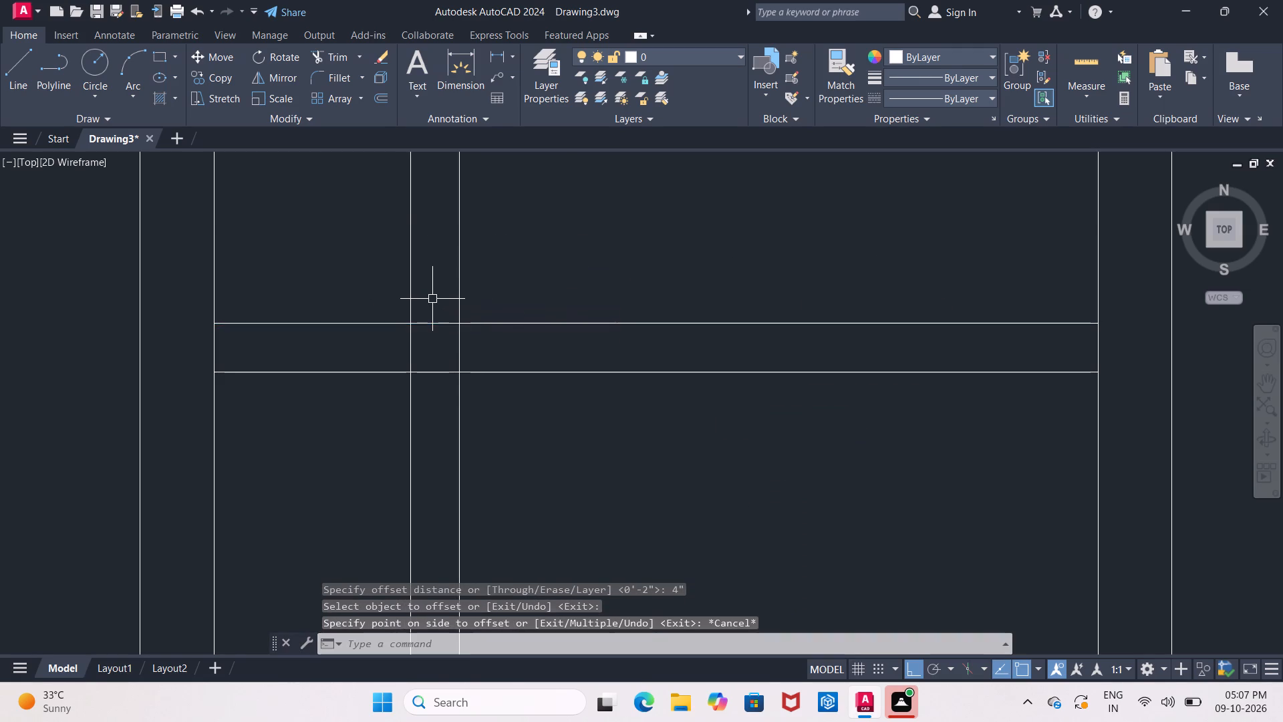
Offset the upper horizontal panel line of the neighbouring bay's door 2" upward.
key(Return)
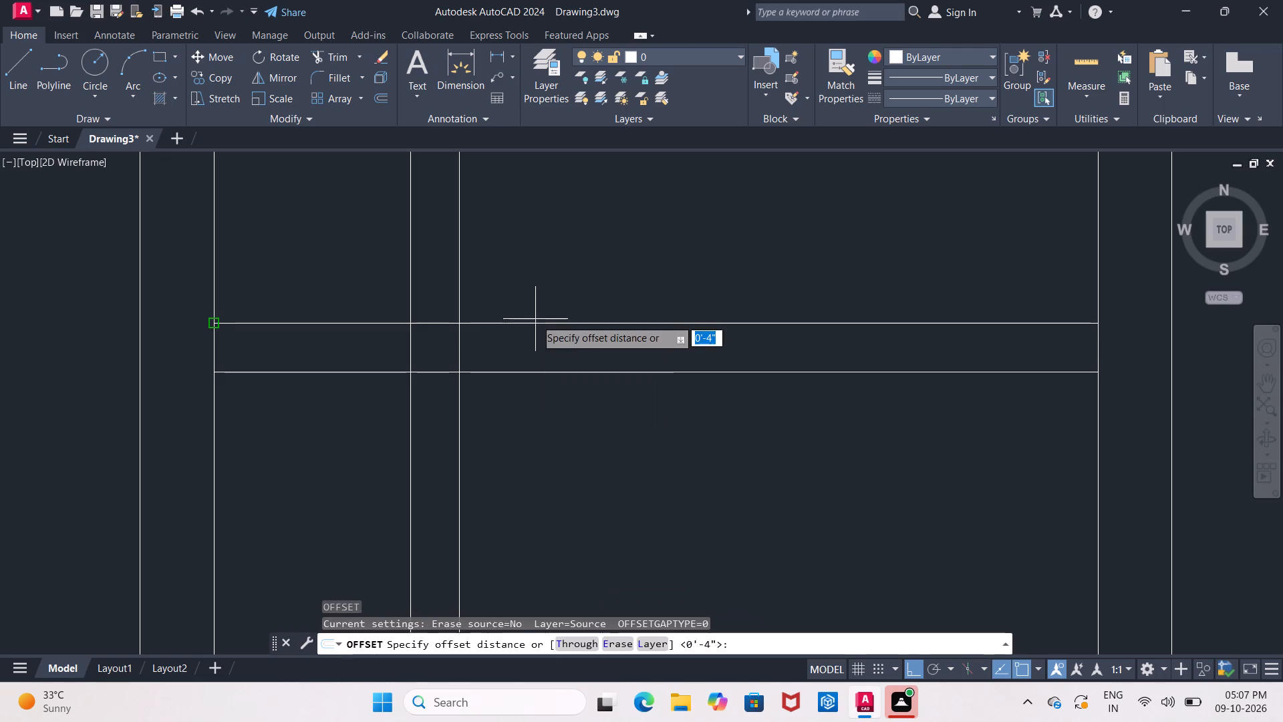
key(Return)
text(2")
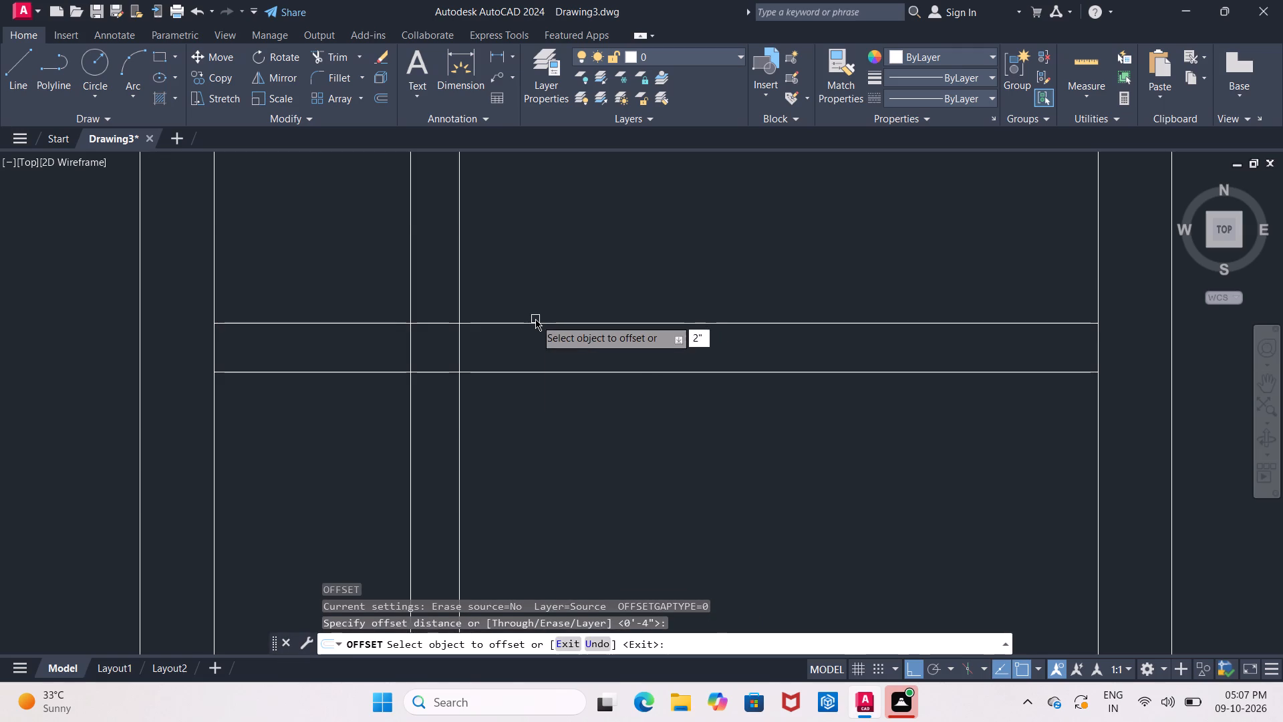
key(Return)
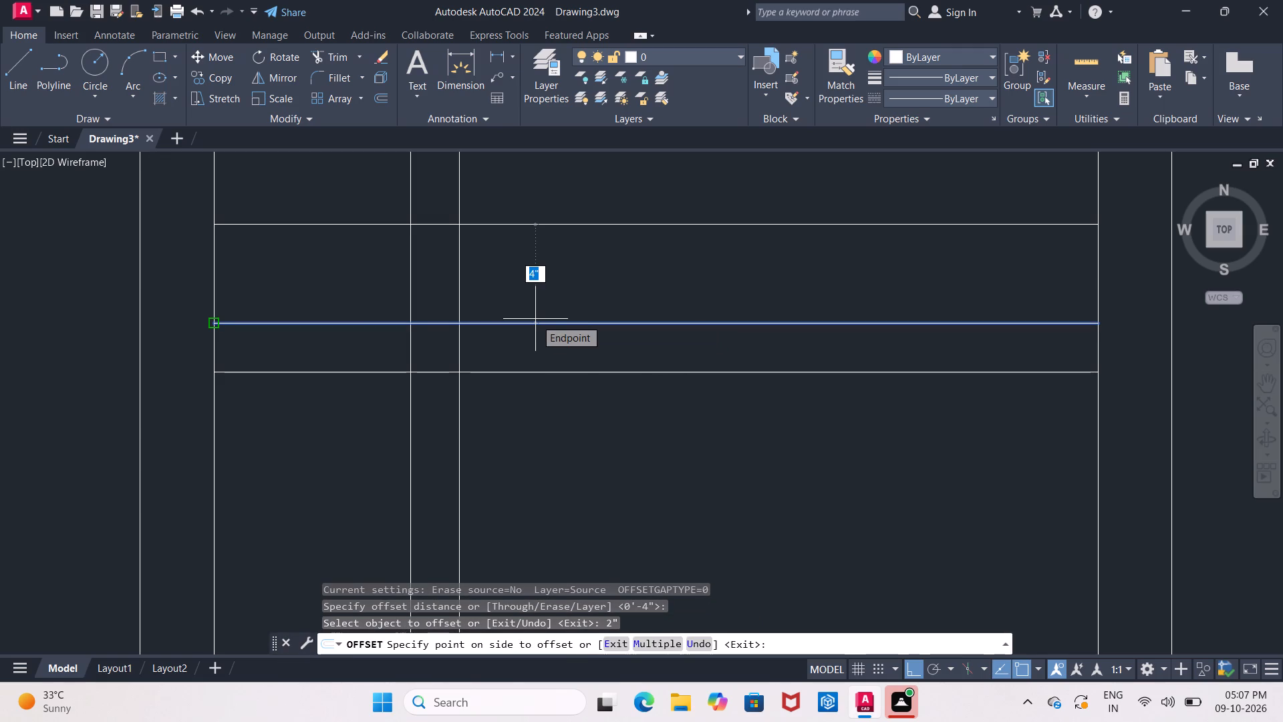
key(BackSpace)
text(2")
key(Return)
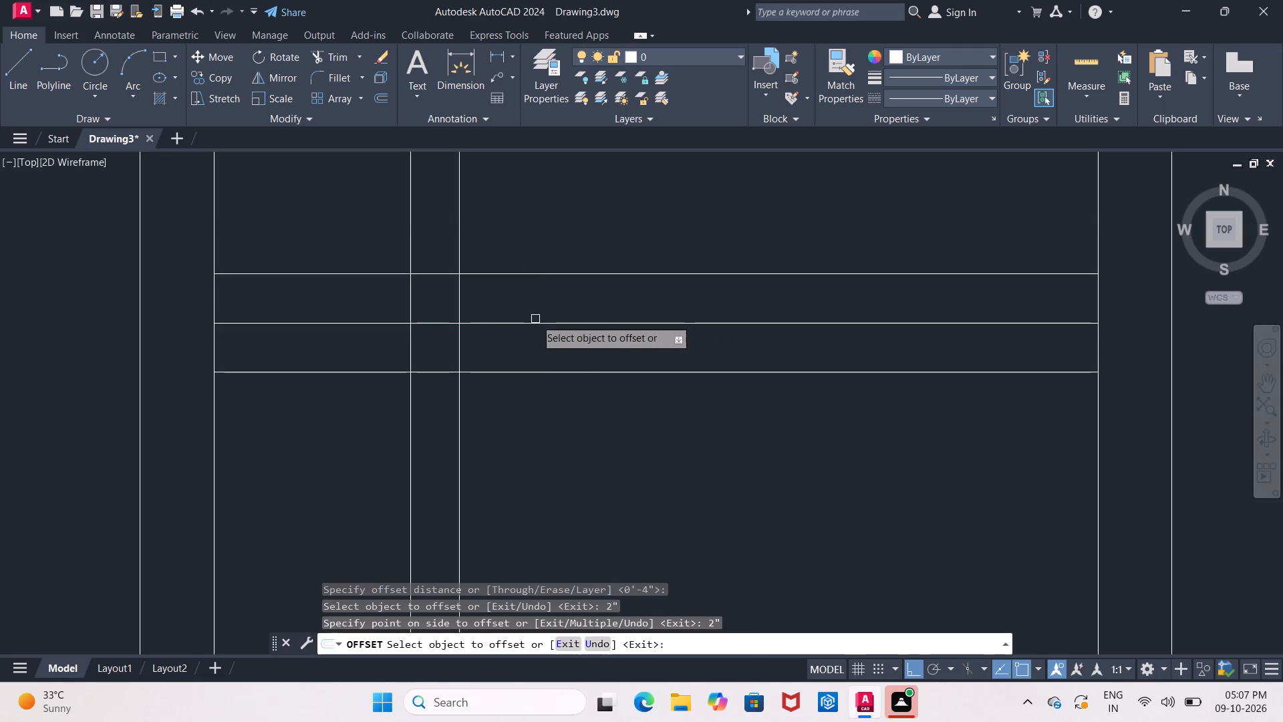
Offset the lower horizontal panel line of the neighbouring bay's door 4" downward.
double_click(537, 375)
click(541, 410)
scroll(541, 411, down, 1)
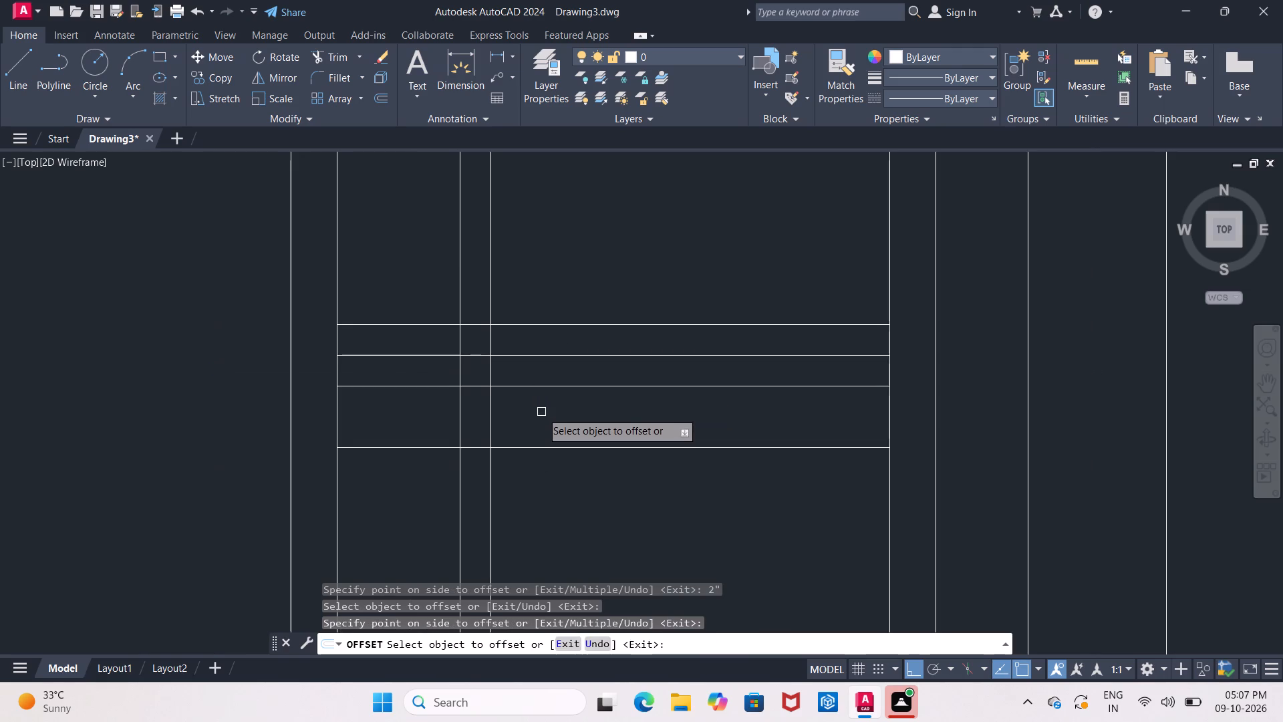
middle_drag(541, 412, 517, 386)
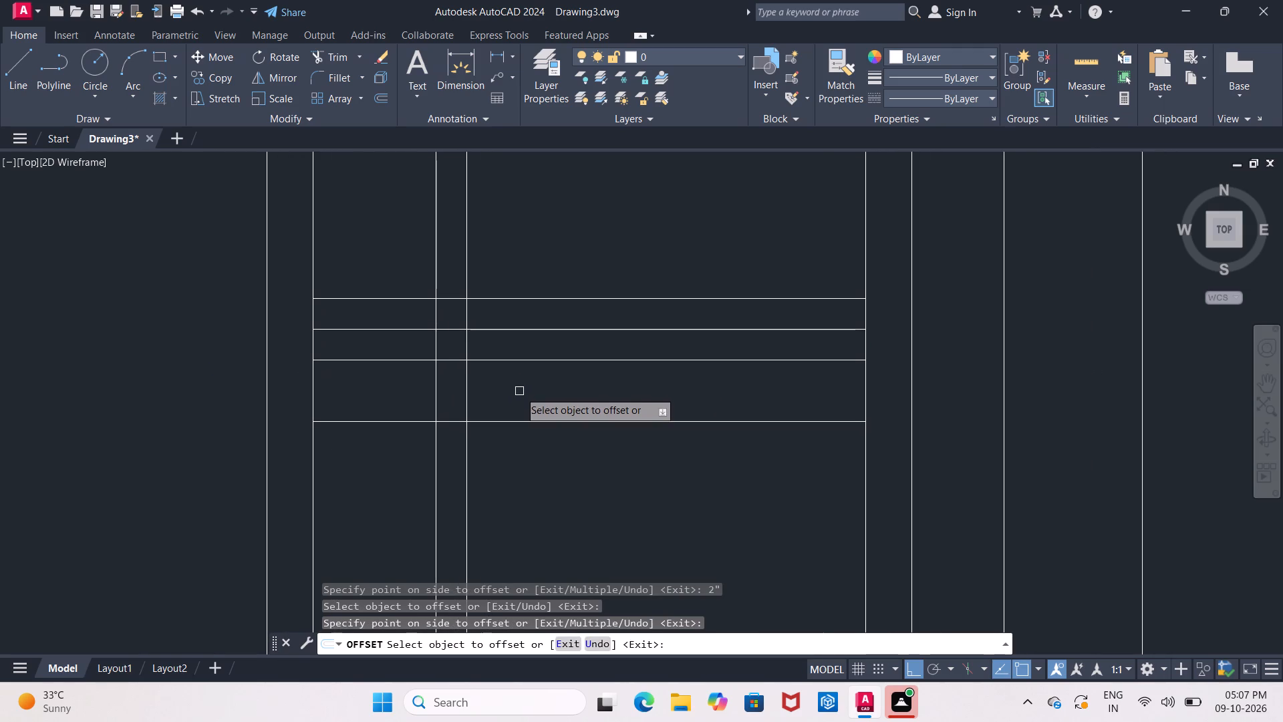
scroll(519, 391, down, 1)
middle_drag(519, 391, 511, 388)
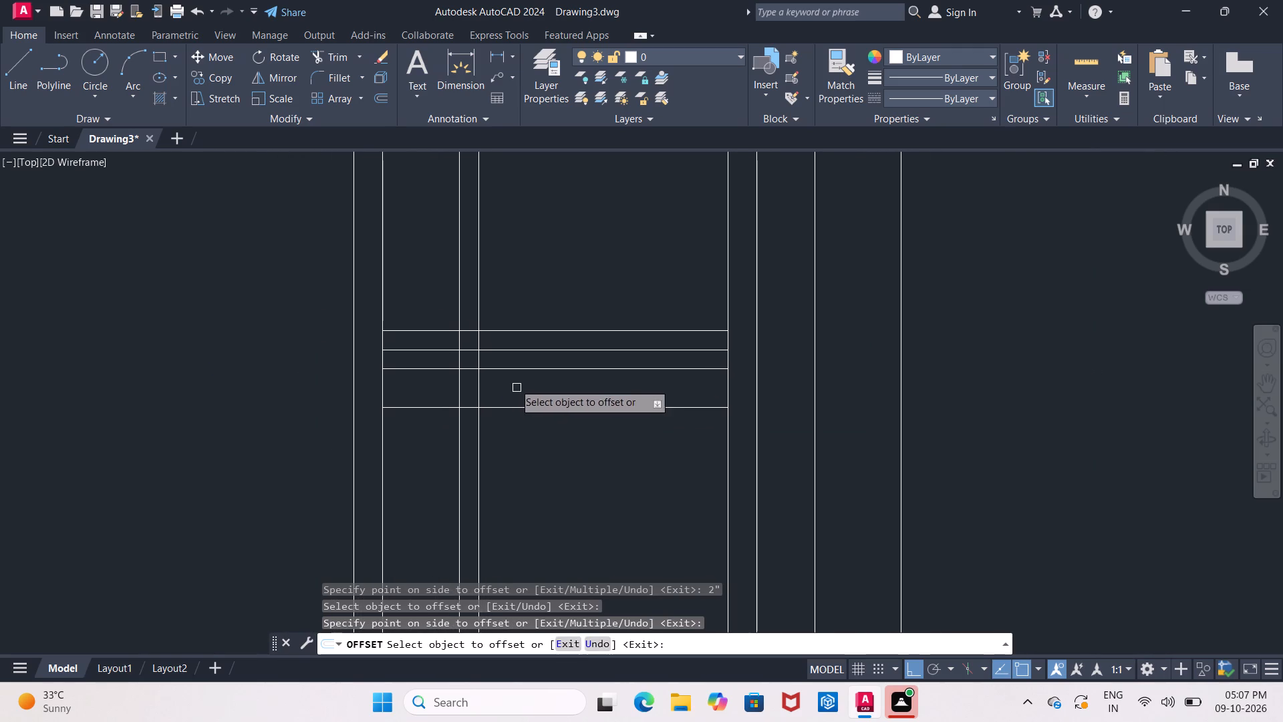
Offset the neighbouring bay door's lower original horizontal panel line 2" downward, leaving the 4" offset line out of the selection.
key(Return)
key(Return)
key(2)
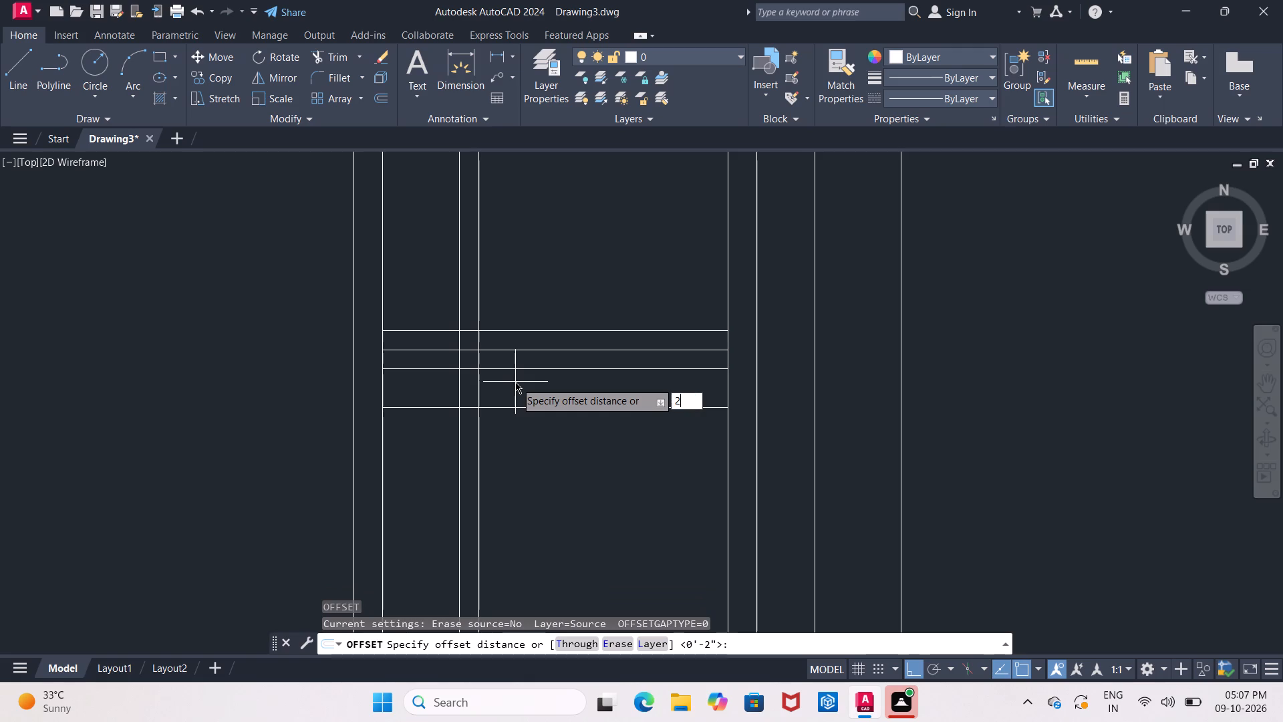
key(shift+quotedbl)
key(Return)
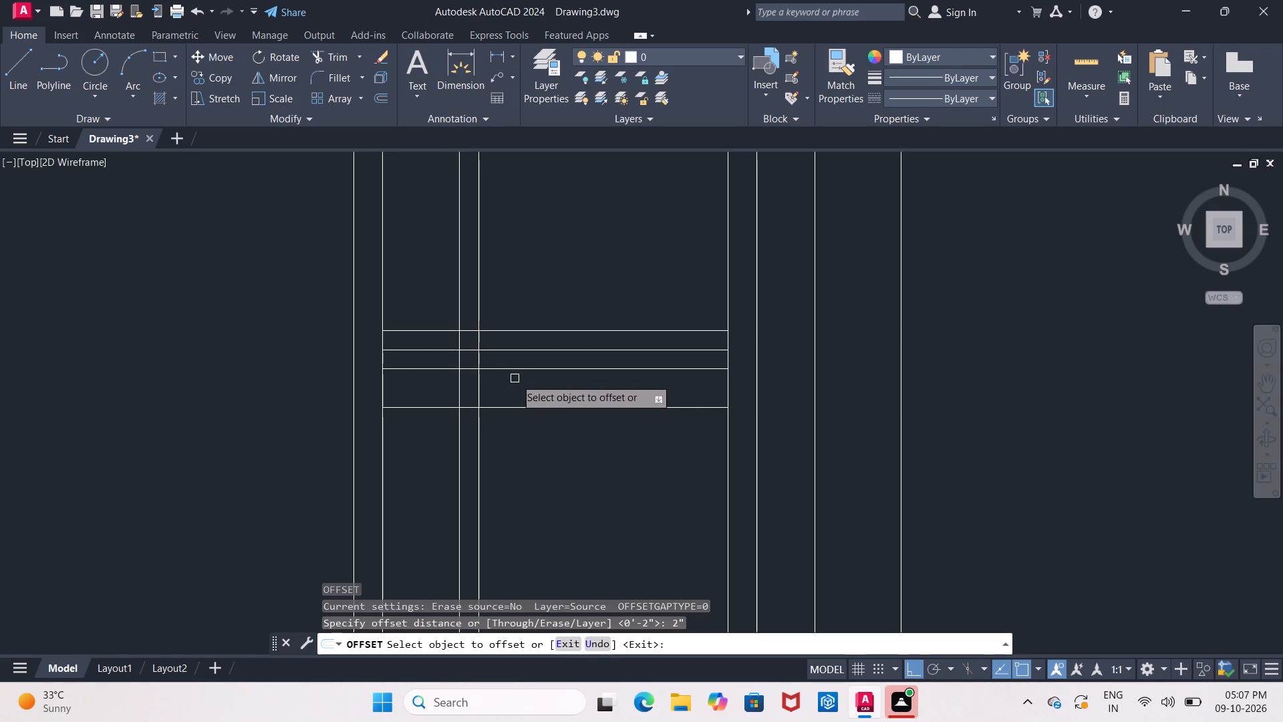
click(521, 368)
click(521, 400)
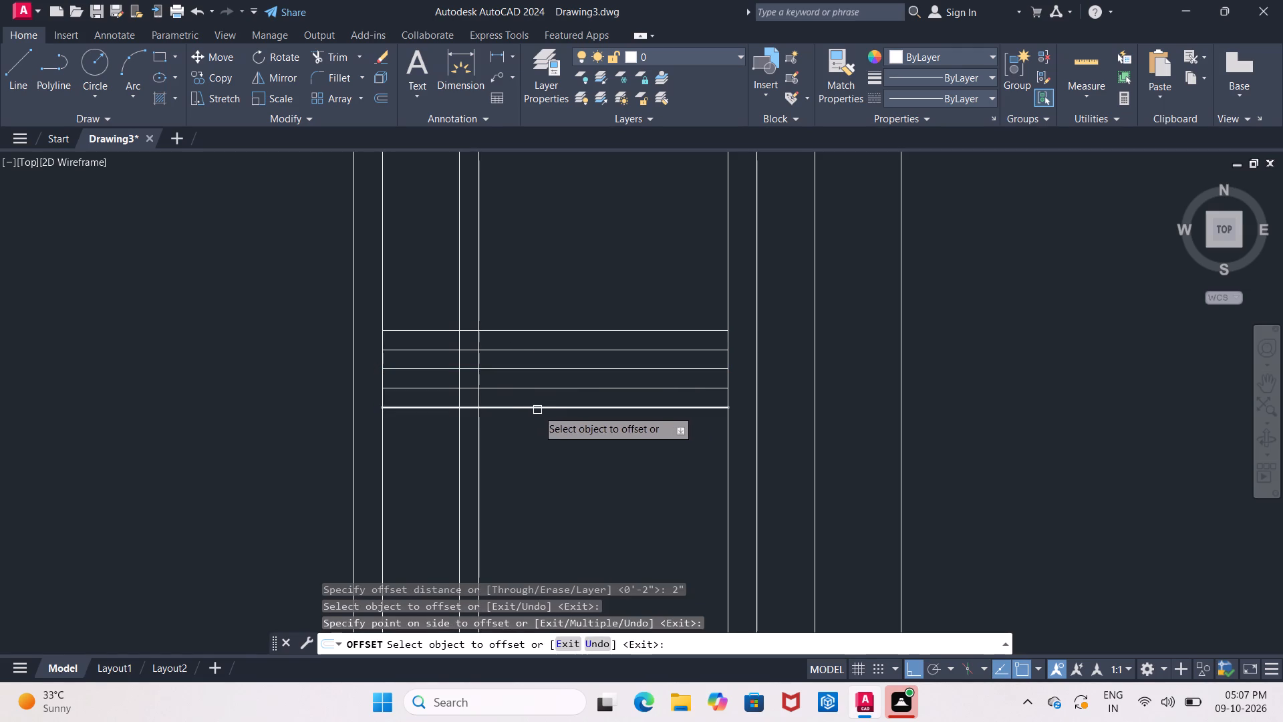
key(Escape)
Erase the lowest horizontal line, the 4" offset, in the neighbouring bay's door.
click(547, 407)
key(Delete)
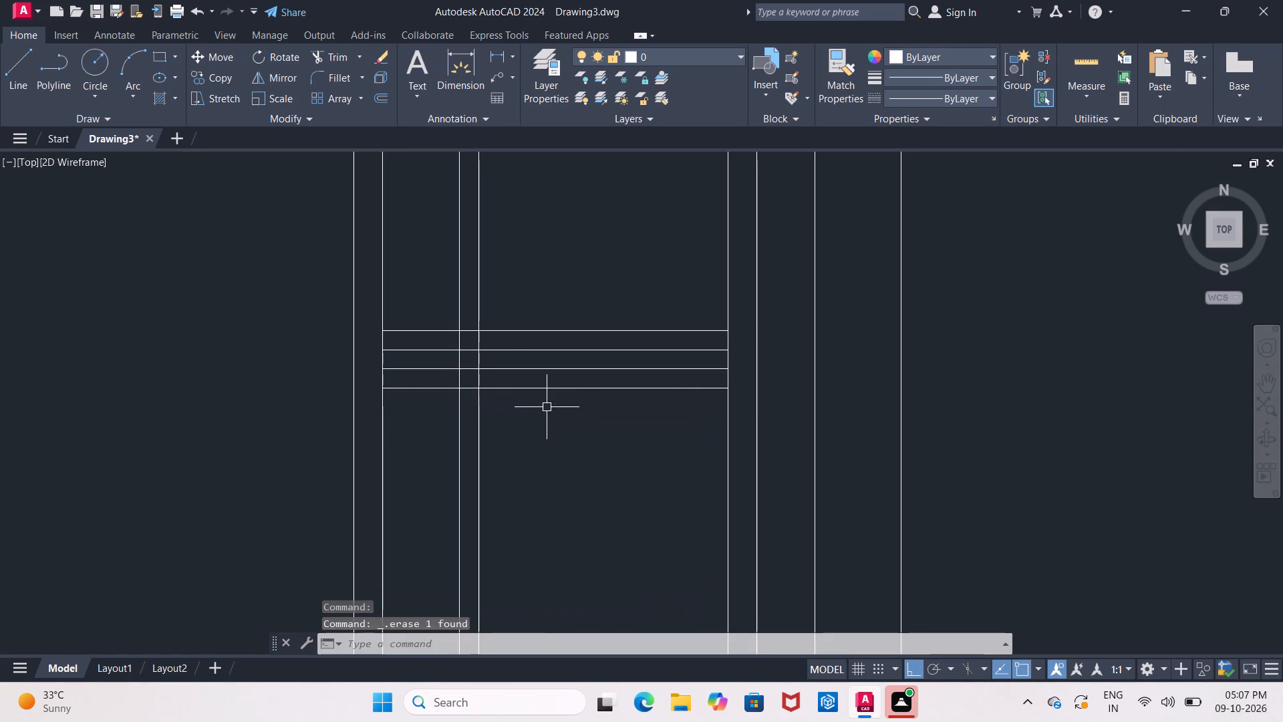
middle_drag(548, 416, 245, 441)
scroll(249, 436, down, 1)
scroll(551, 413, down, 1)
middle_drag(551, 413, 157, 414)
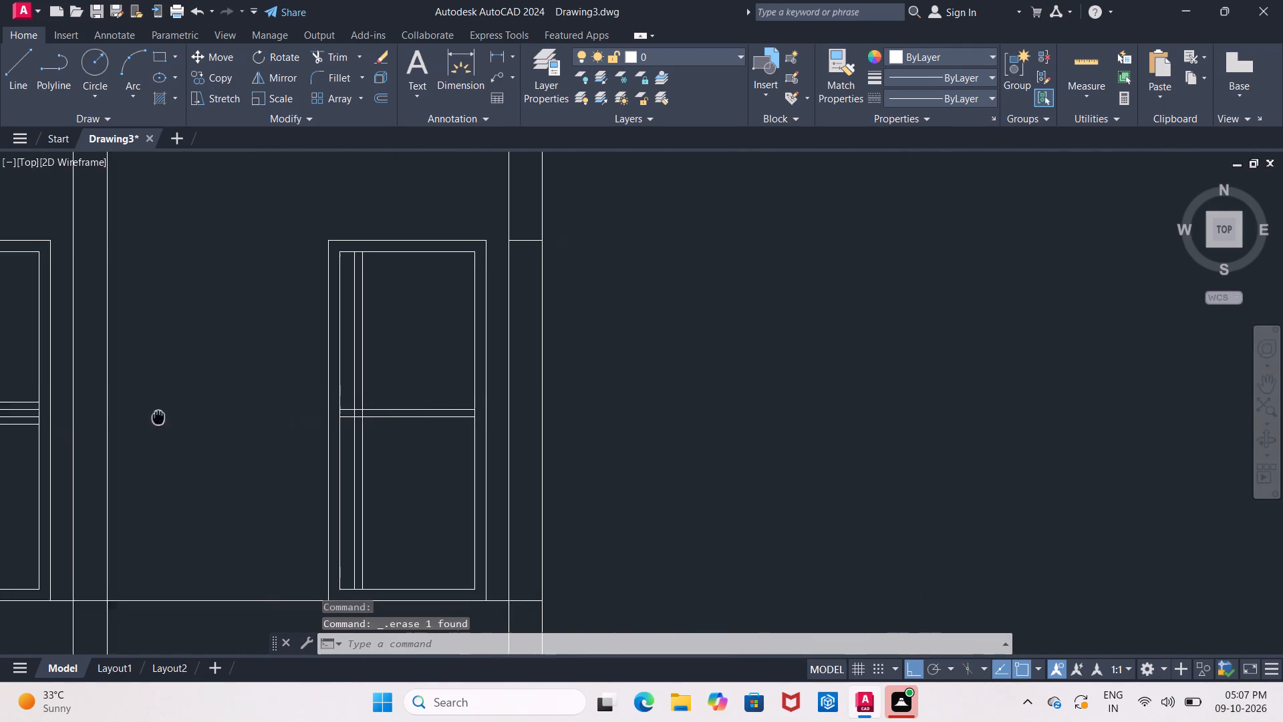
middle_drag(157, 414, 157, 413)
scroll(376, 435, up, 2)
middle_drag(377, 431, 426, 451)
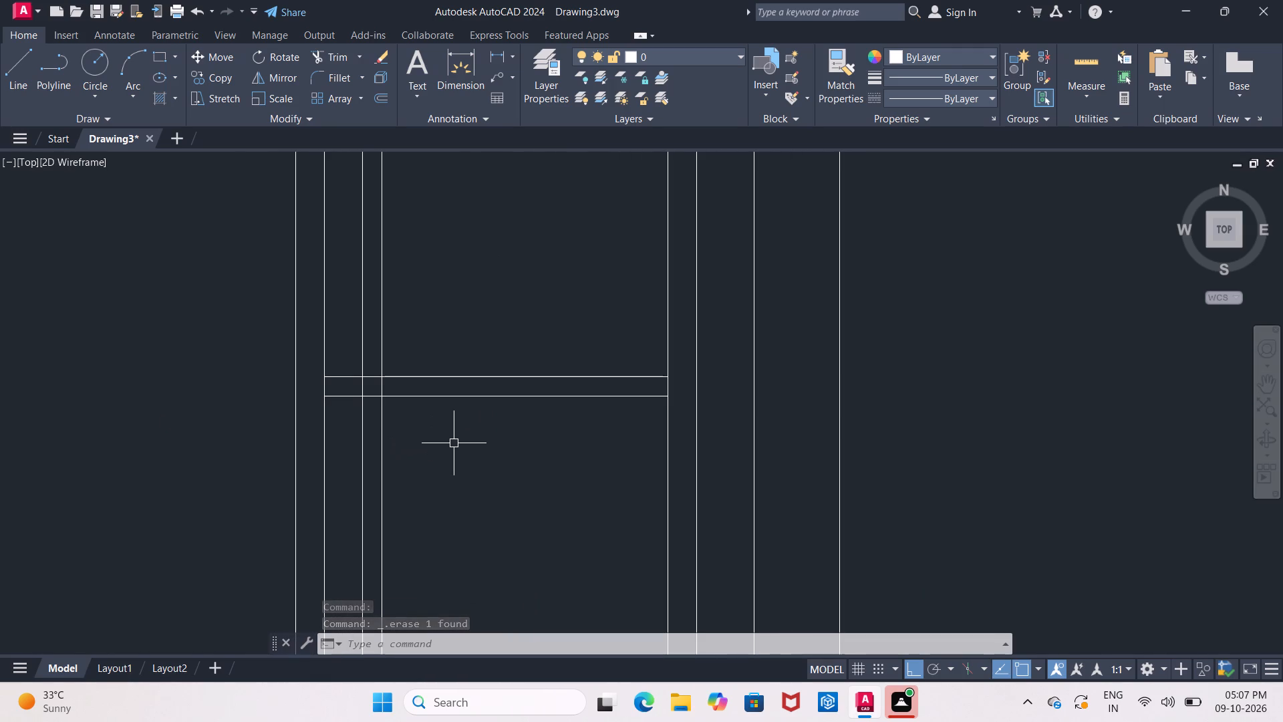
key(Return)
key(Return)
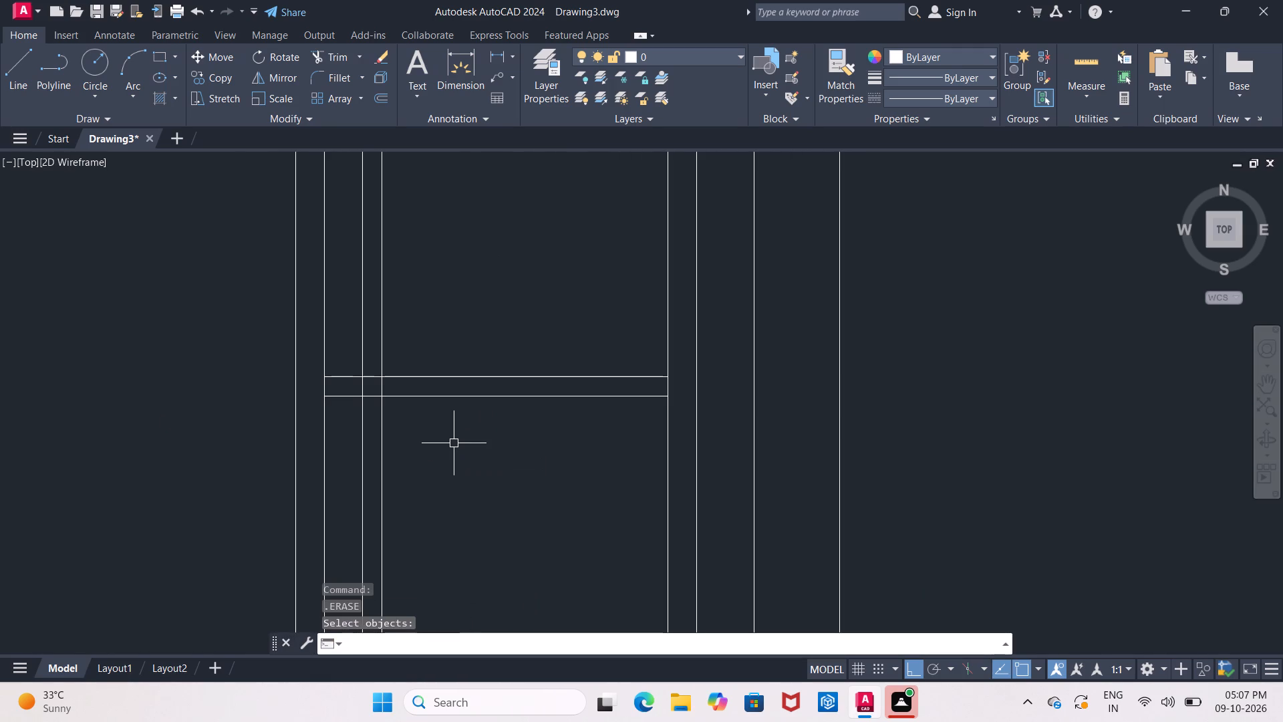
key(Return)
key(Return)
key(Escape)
Offset the far bay door's horizontal panel lines 2" outward, the upper one upward and the lower one downward.
key(o)
key(Return)
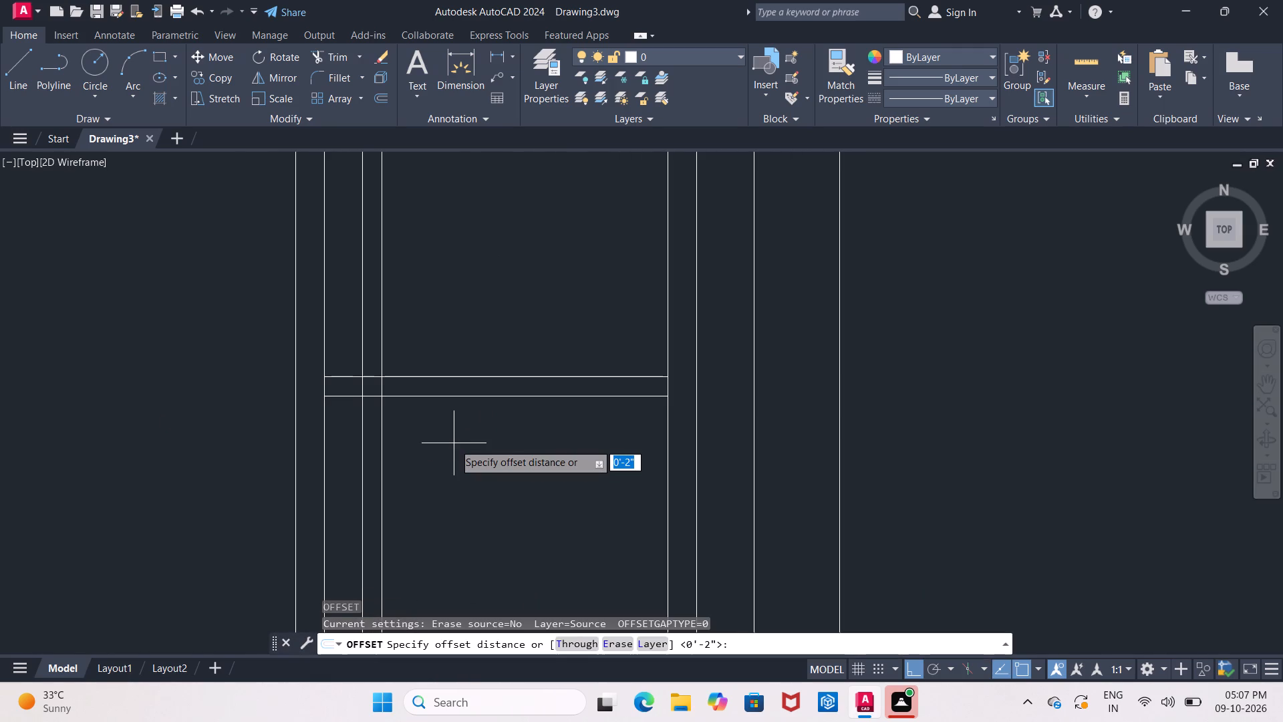
key(Return)
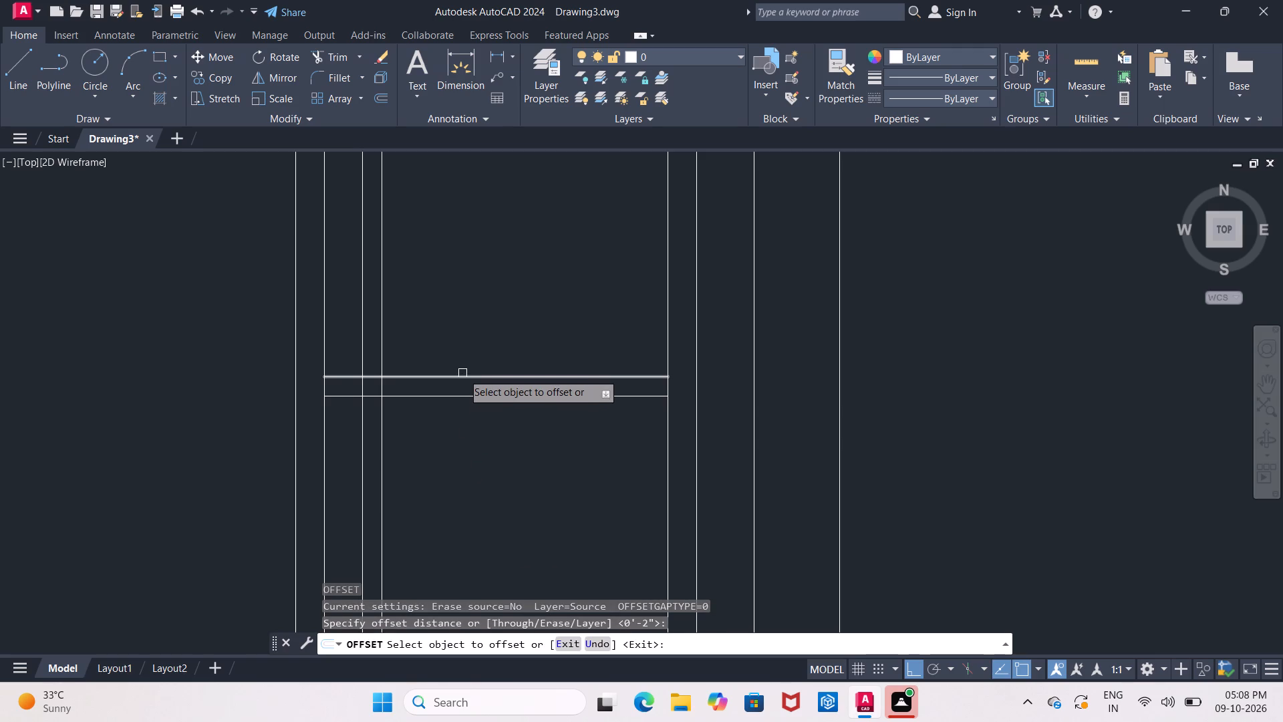
click(463, 376)
click(470, 356)
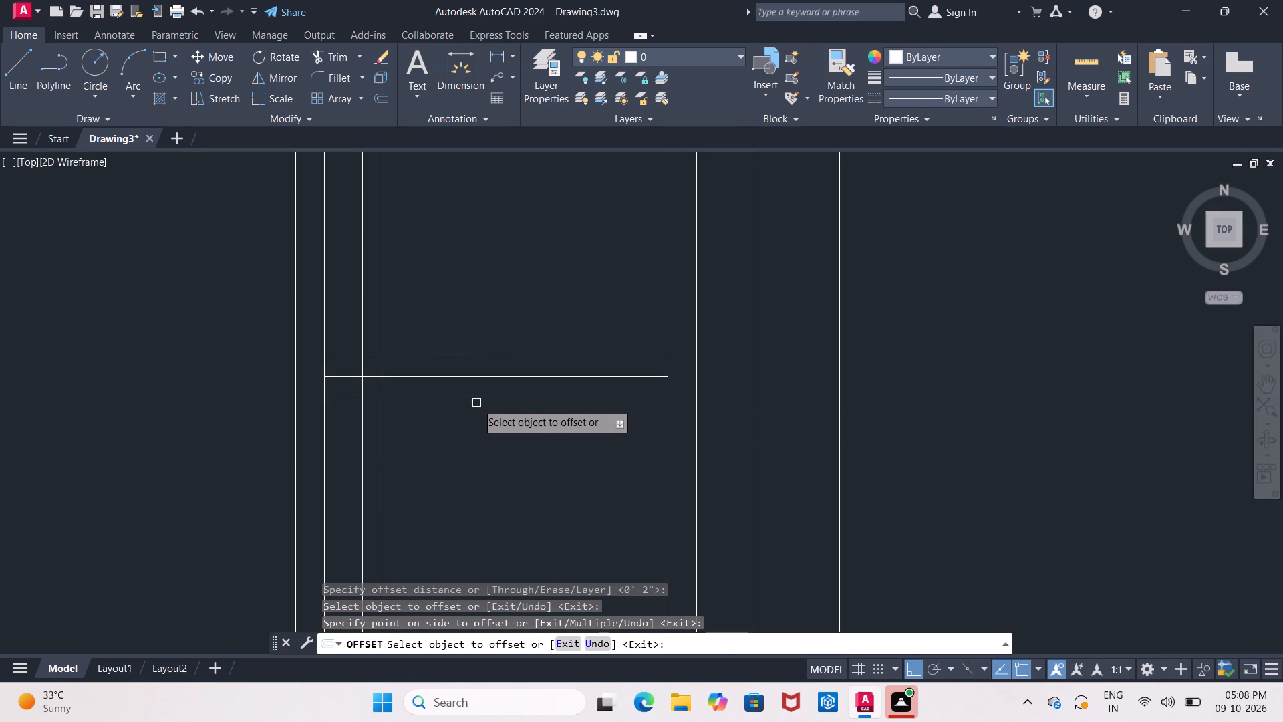
click(478, 400)
click(485, 447)
click(425, 475)
Offset the far bay door's vertical panel line farthest from the left jamb 3" toward the right jamb.
middle_drag(428, 475, 451, 481)
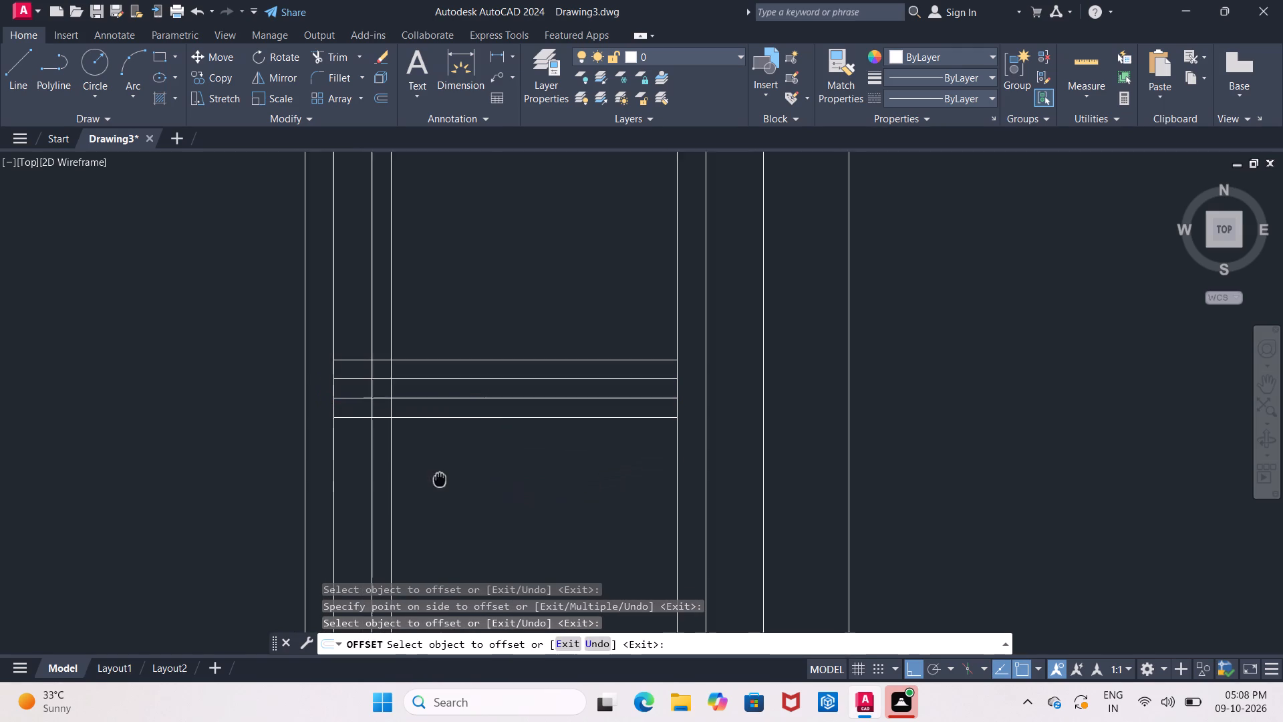
middle_drag(451, 481, 608, 495)
scroll(619, 496, down, 2)
scroll(153, 499, up, 2)
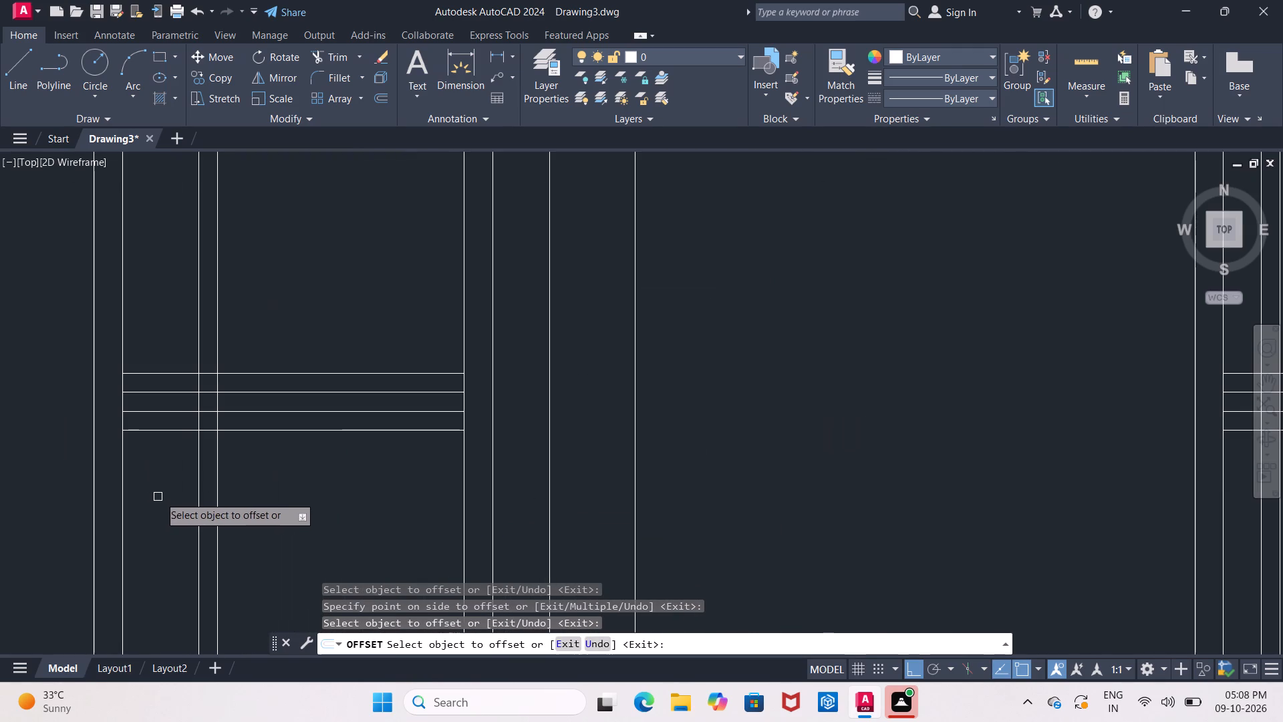
middle_drag(162, 493, 61, 529)
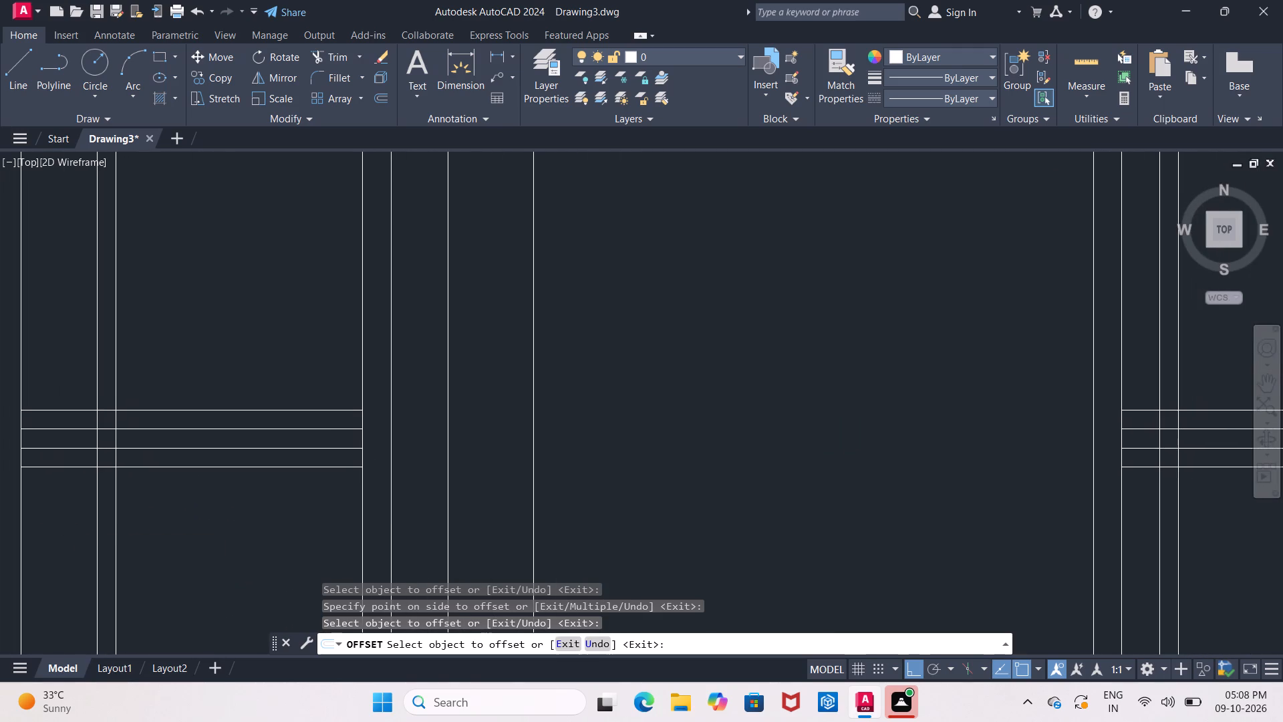
middle_drag(623, 450, 301, 509)
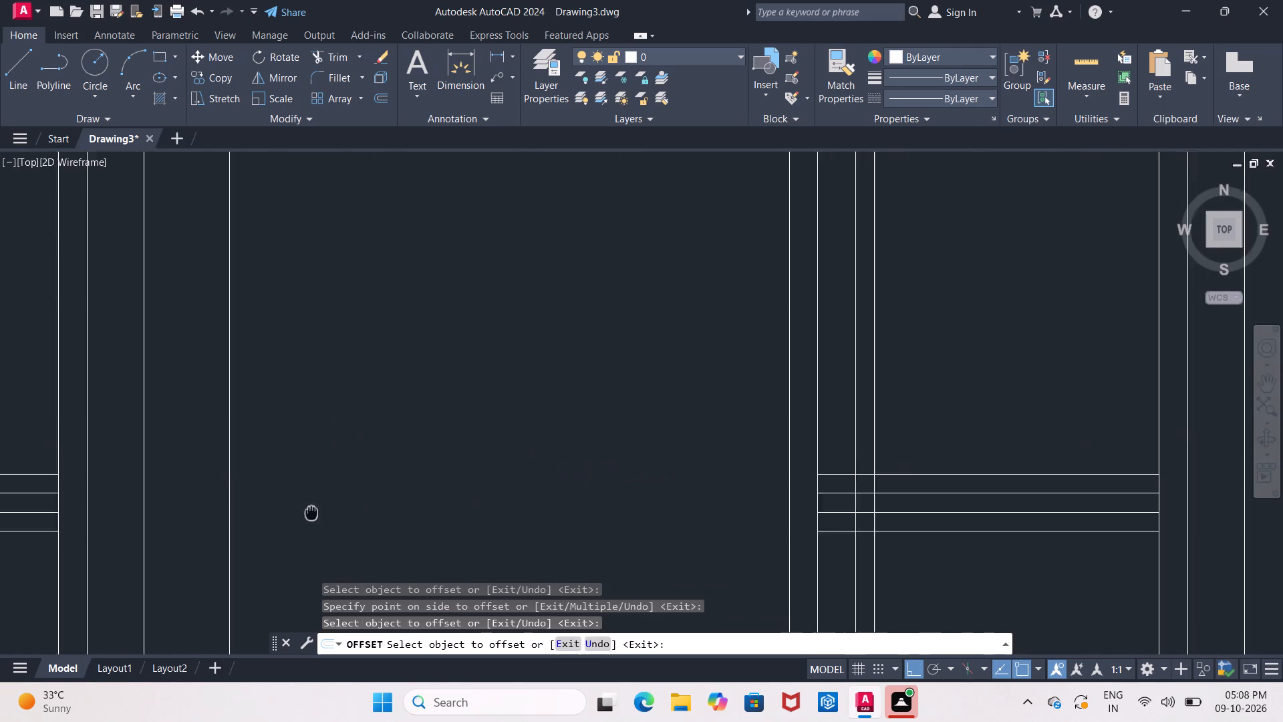
middle_drag(301, 509, 170, 413)
click(722, 352)
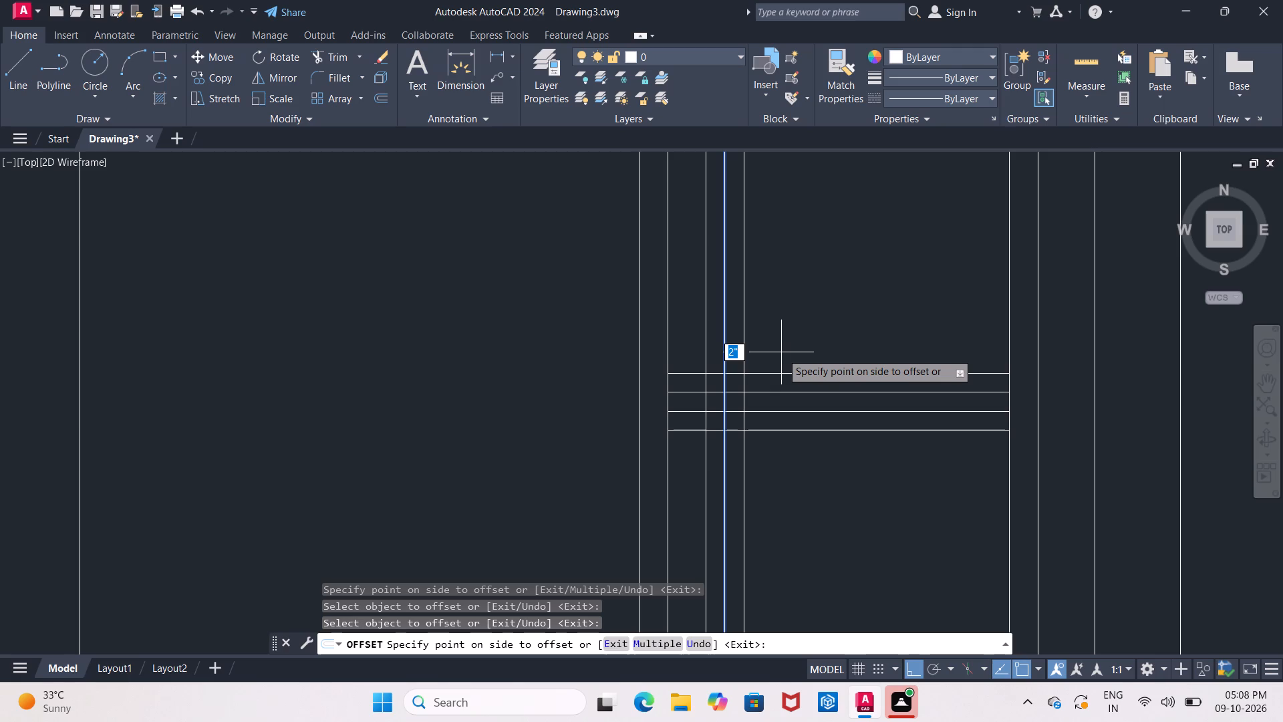
text(3")
key(Return)
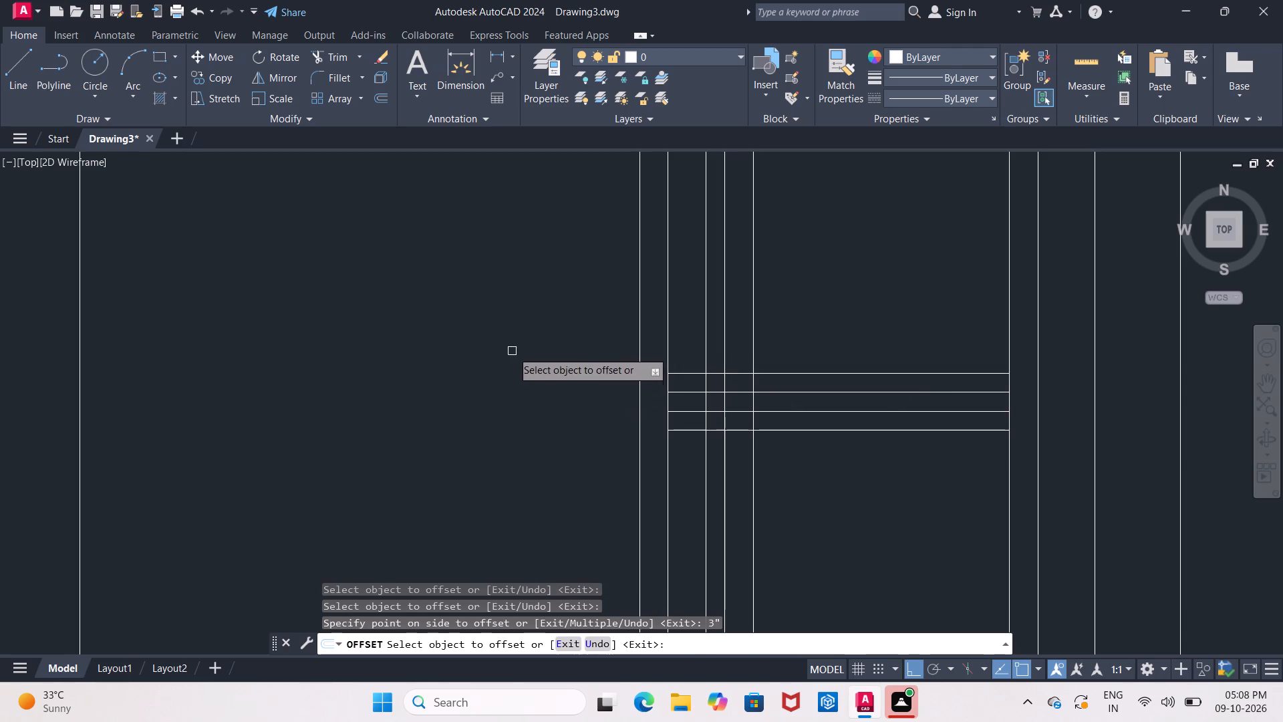
Offset the neighbouring bay door's vertical panel line farthest from the left jamb 4" toward the right jamb.
middle_drag(466, 359, 788, 322)
middle_drag(487, 332, 829, 323)
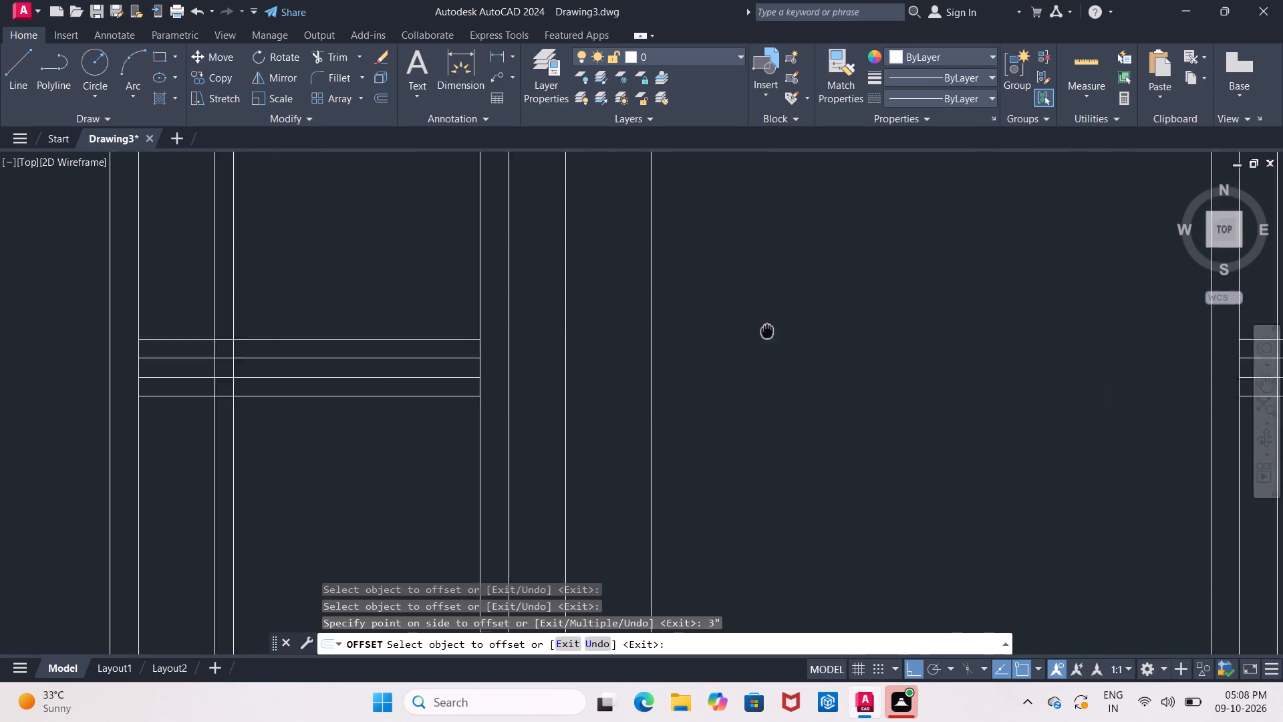
middle_drag(829, 323, 859, 320)
click(354, 332)
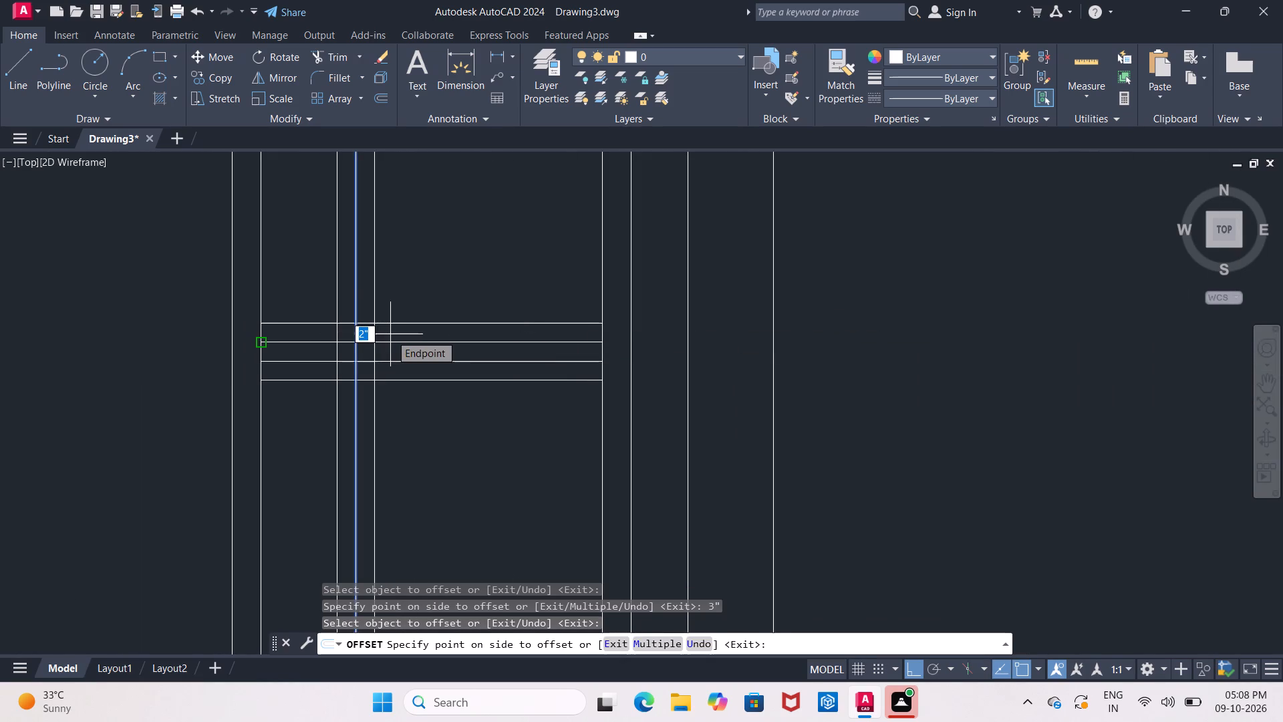
text(4")
key(Return)
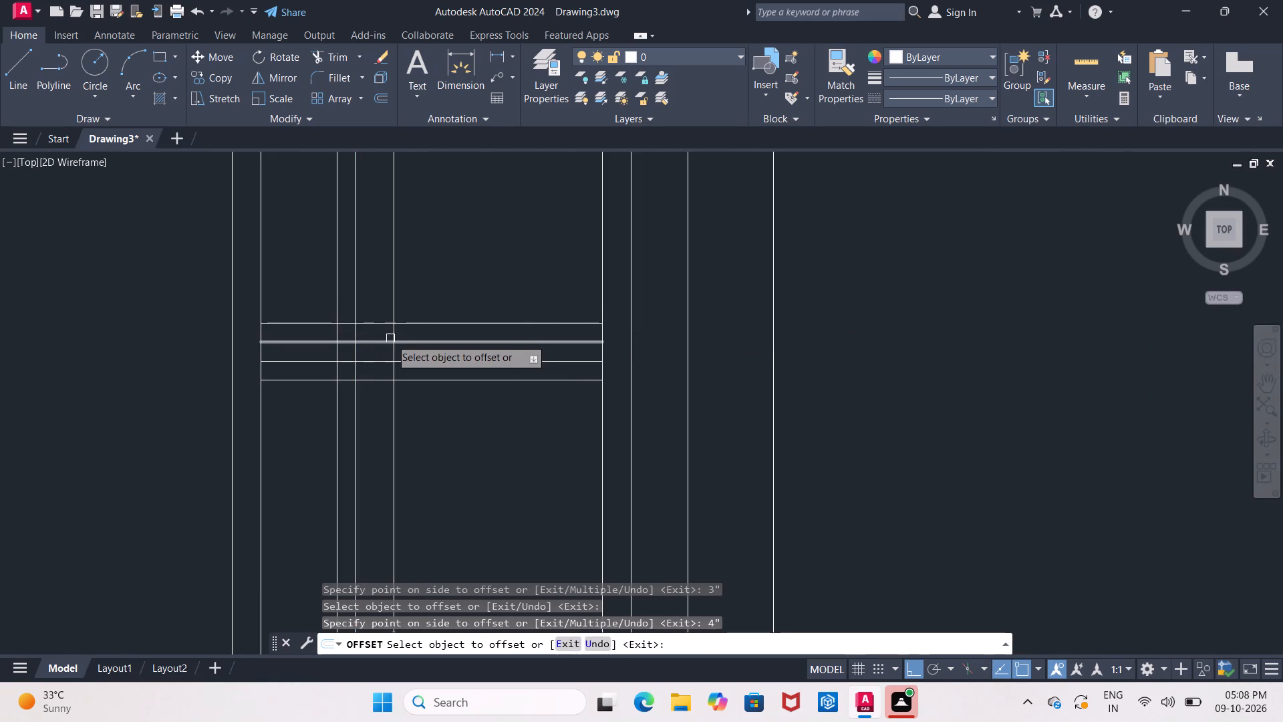
Erase the far bay door's vertical line nearest the right jamb, the 3" offset.
middle_drag(841, 308, 230, 327)
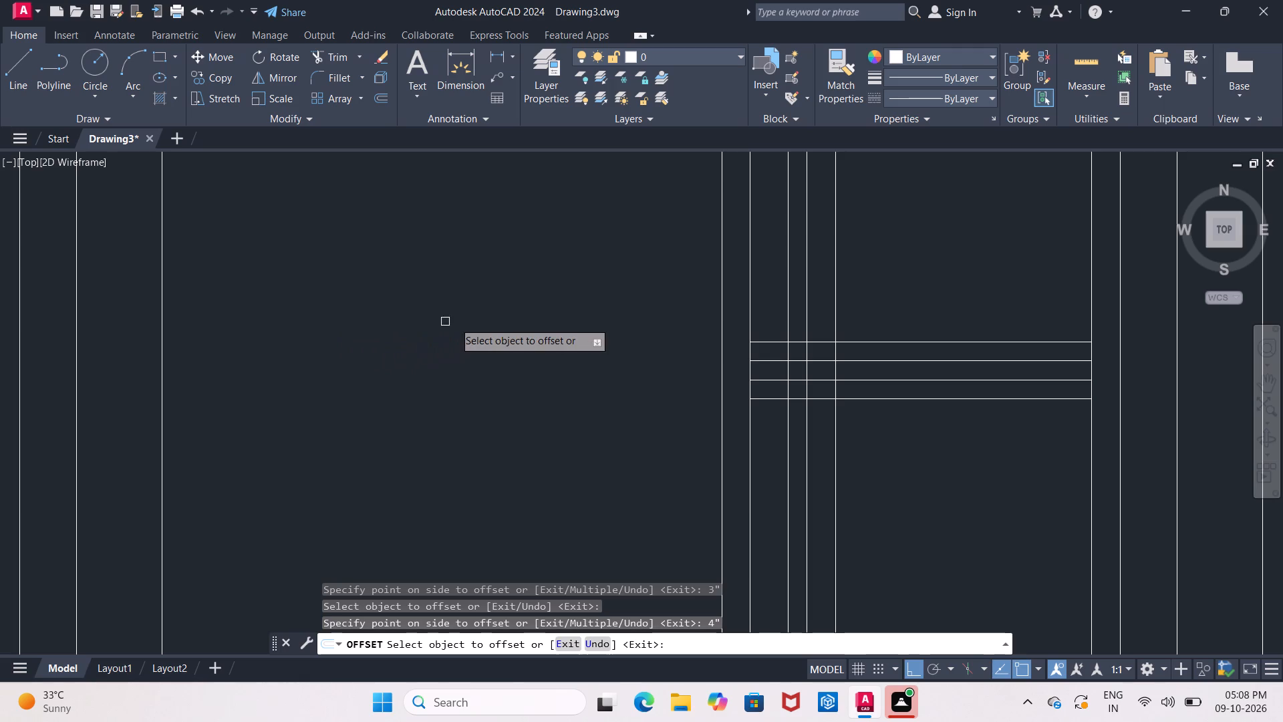
key(Escape)
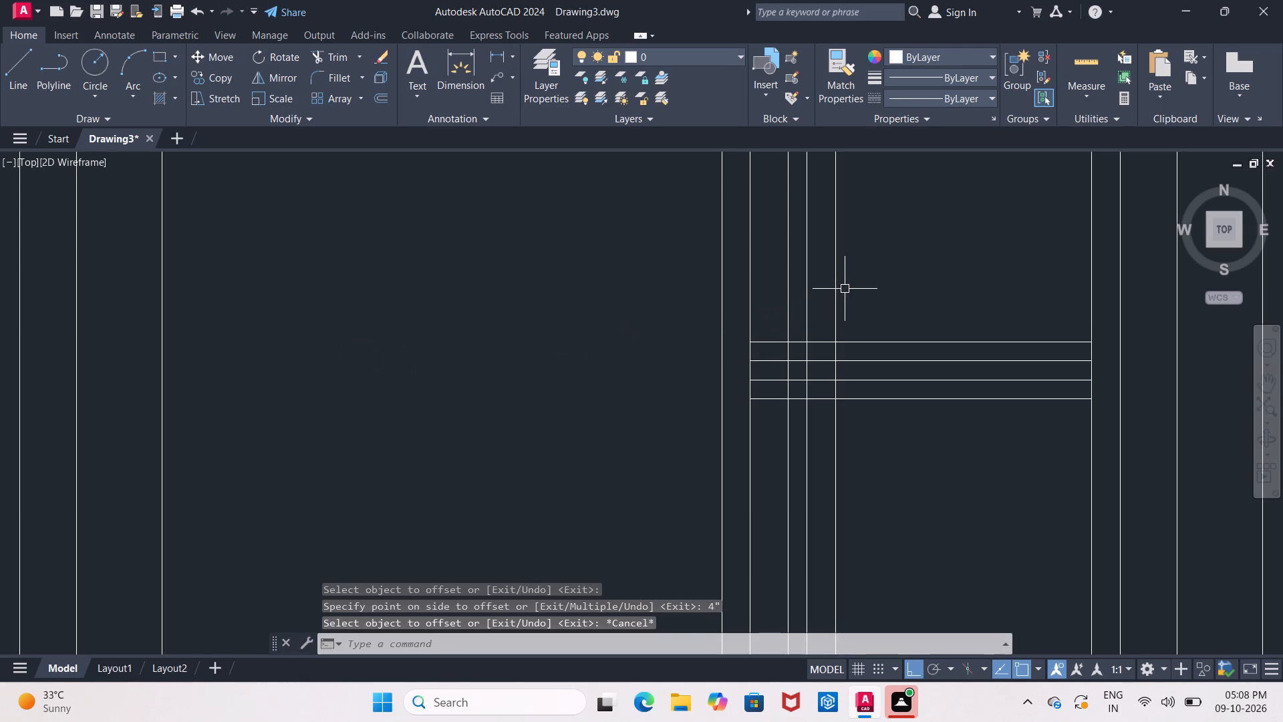
click(837, 291)
key(Delete)
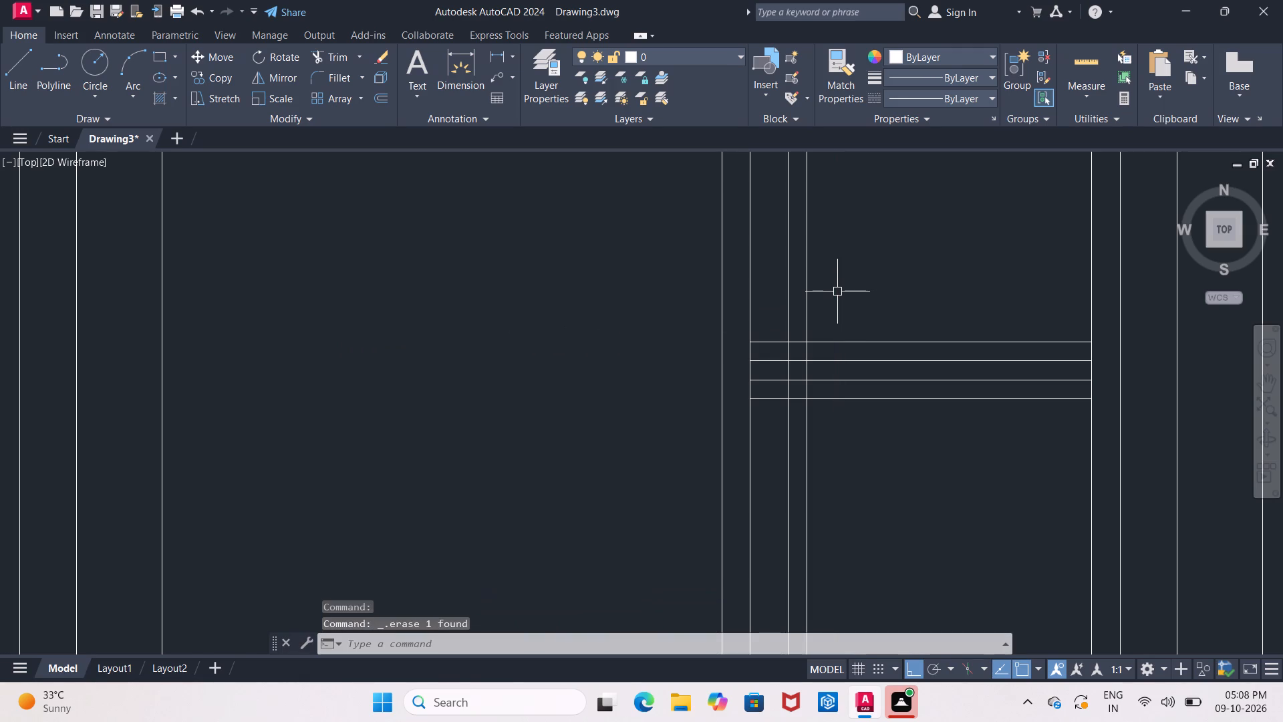
Offset the far bay door's remaining vertical panel line farthest from the left jamb 4" toward the right jamb.
key(o)
key(Return)
text(4")
key(Return)
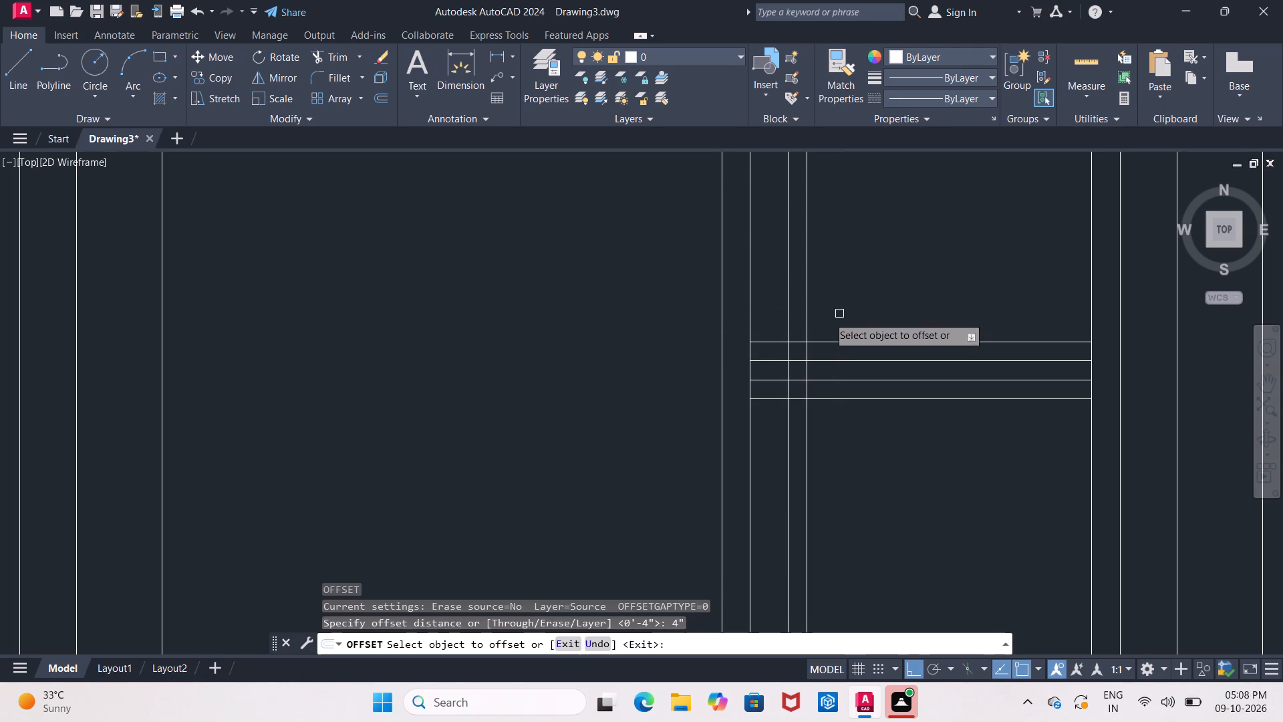
click(809, 331)
click(847, 330)
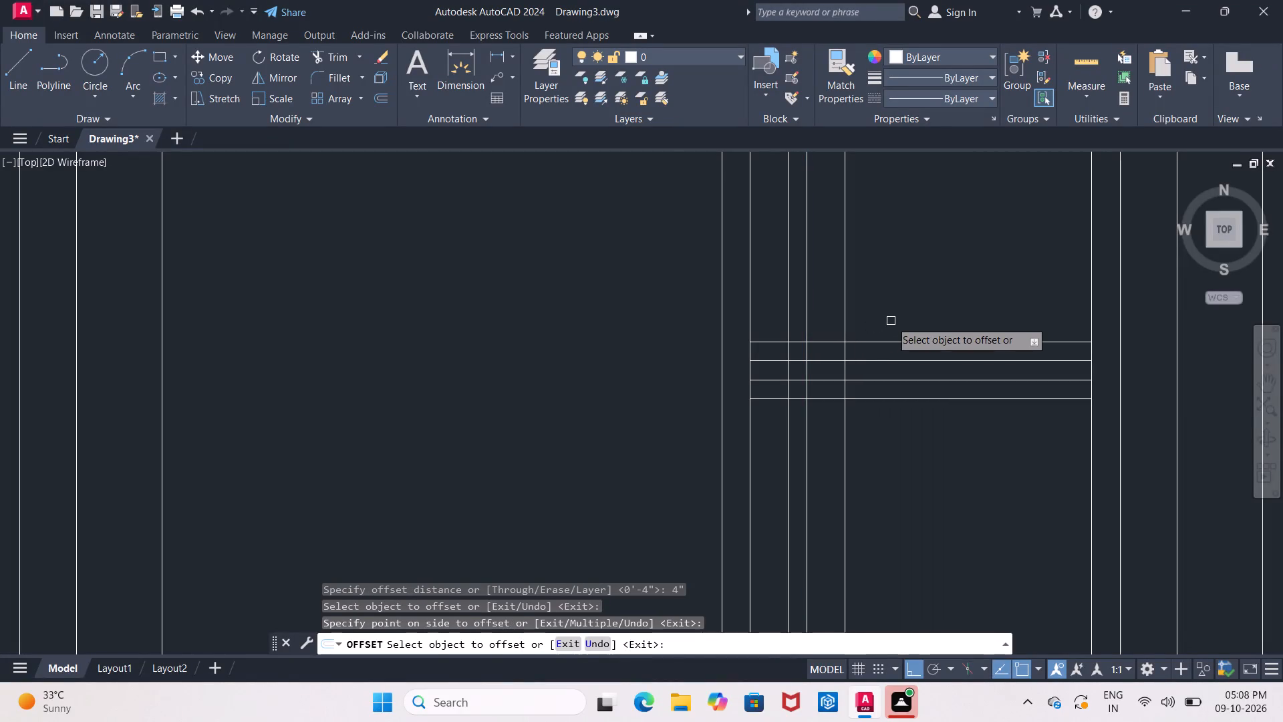
key(Escape)
Trim the far bay door's three vertical lines above and below the horizontals, and the horizontals between the left jamb and first vertical.
text(TR)
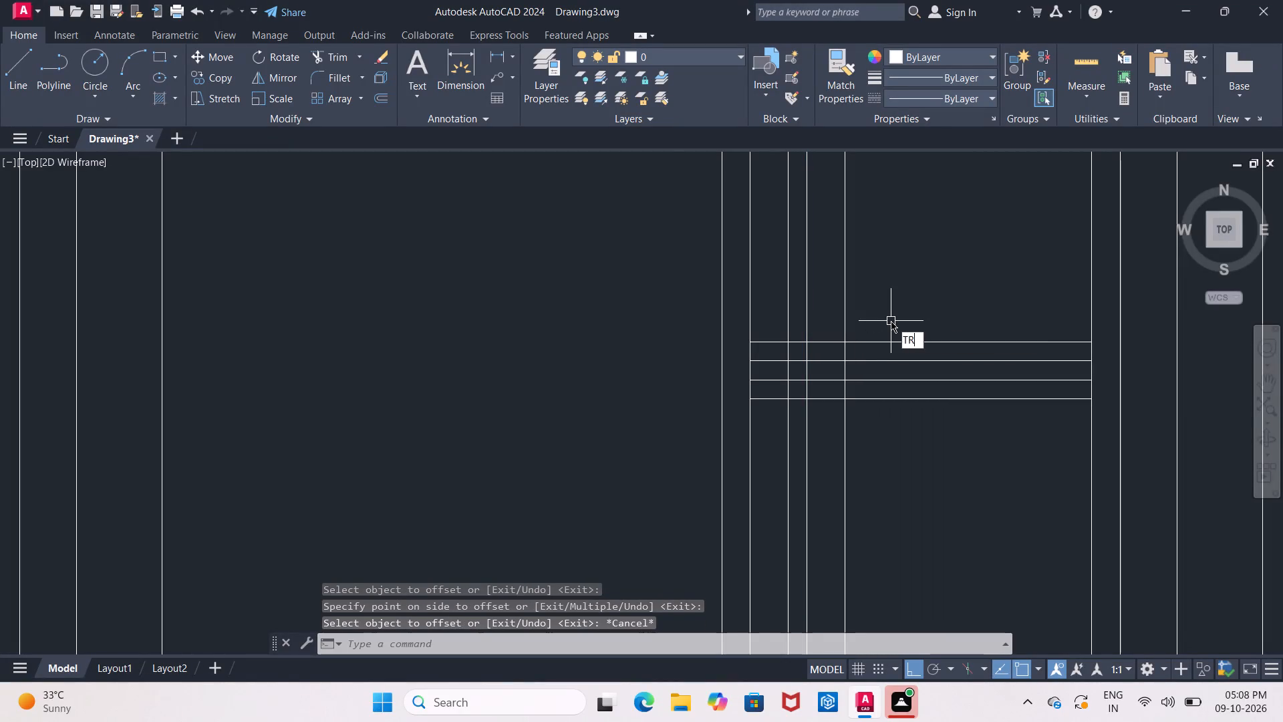
key(Return)
key(Return)
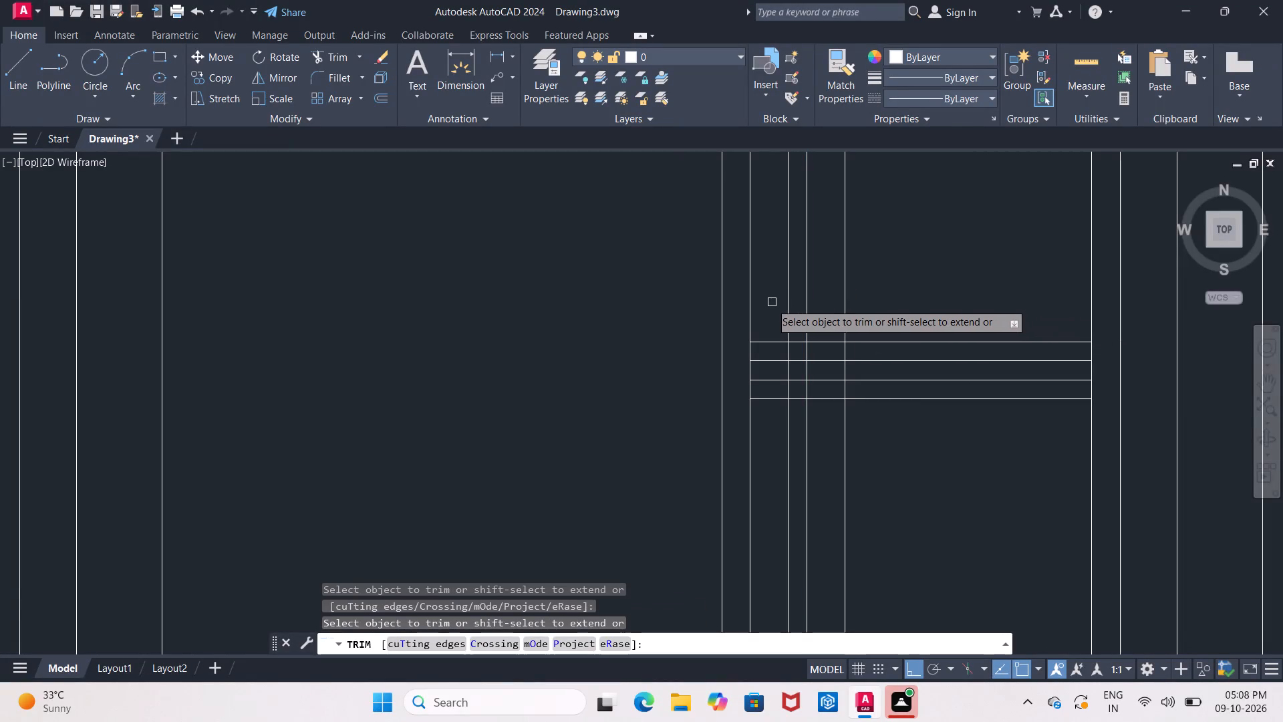
drag(770, 305, 867, 303)
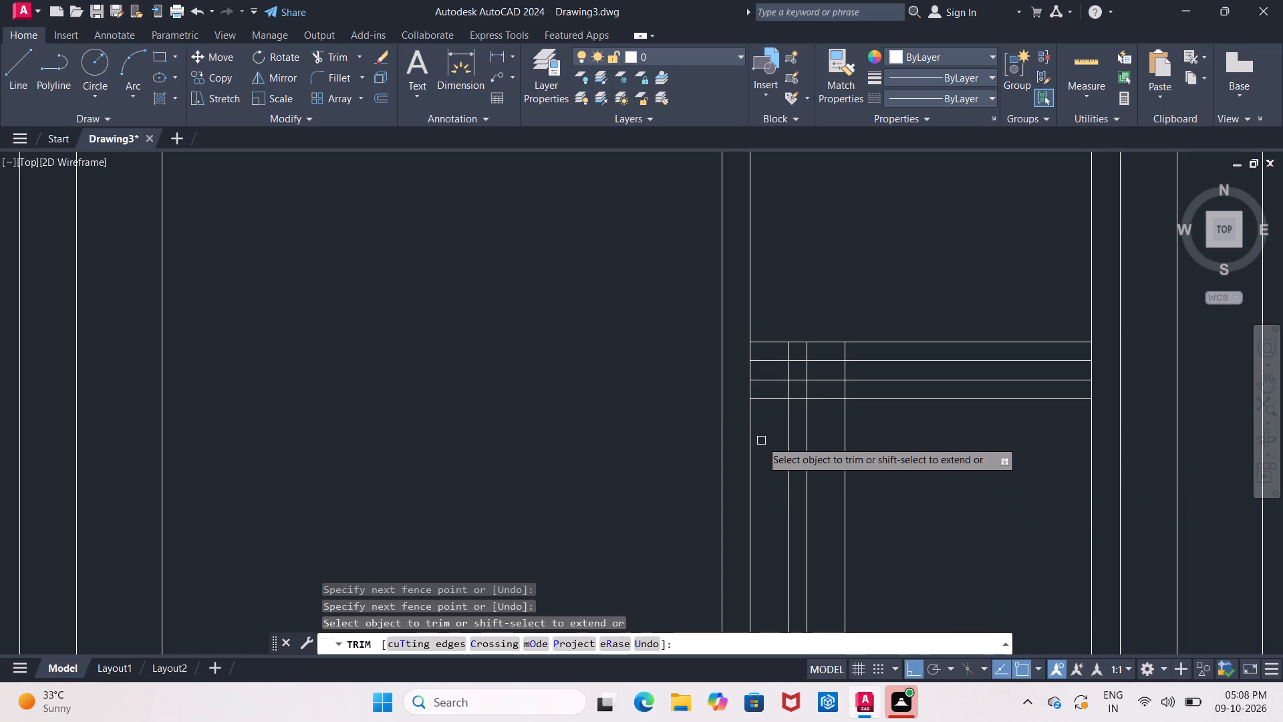
drag(760, 433, 817, 426)
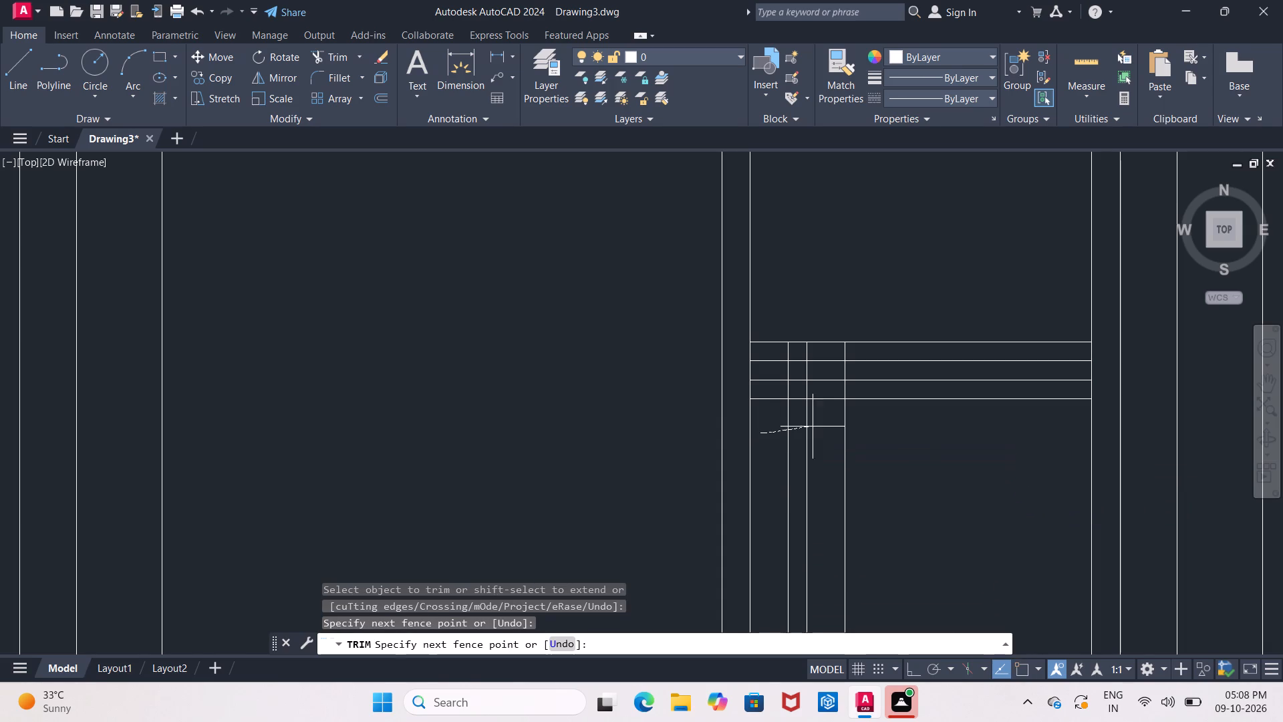
drag(817, 426, 903, 428)
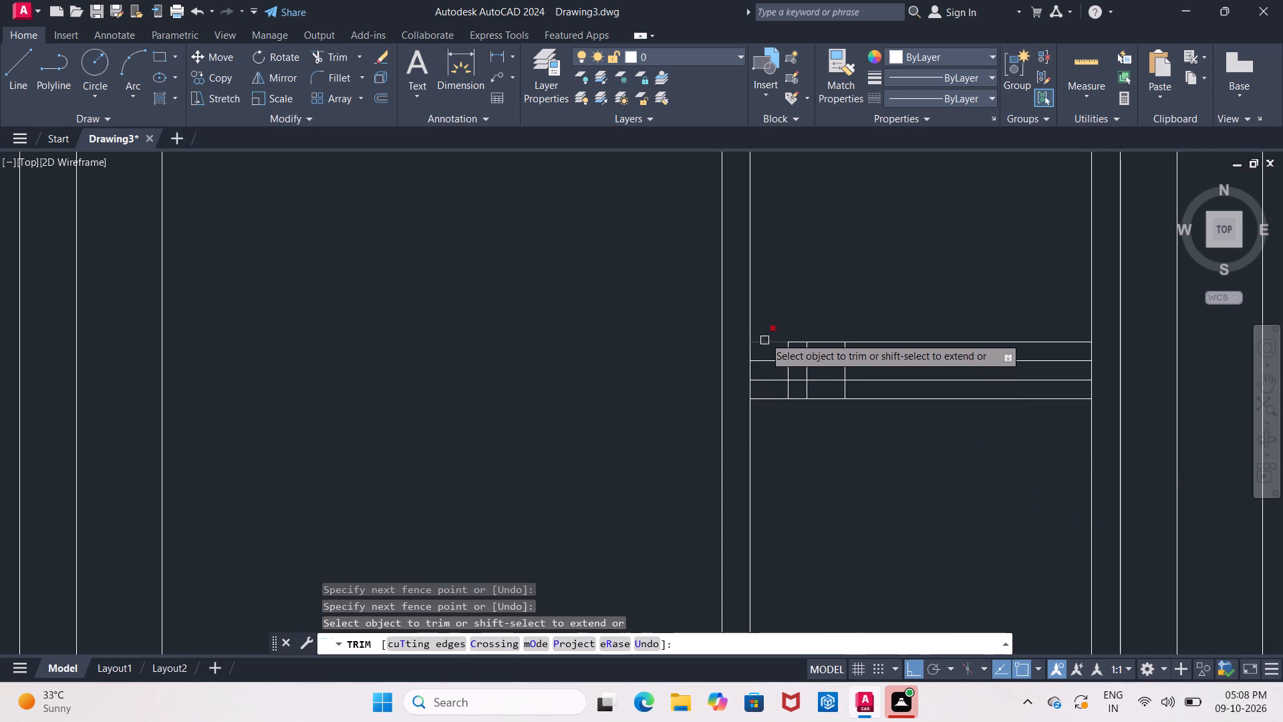
drag(769, 310, 778, 445)
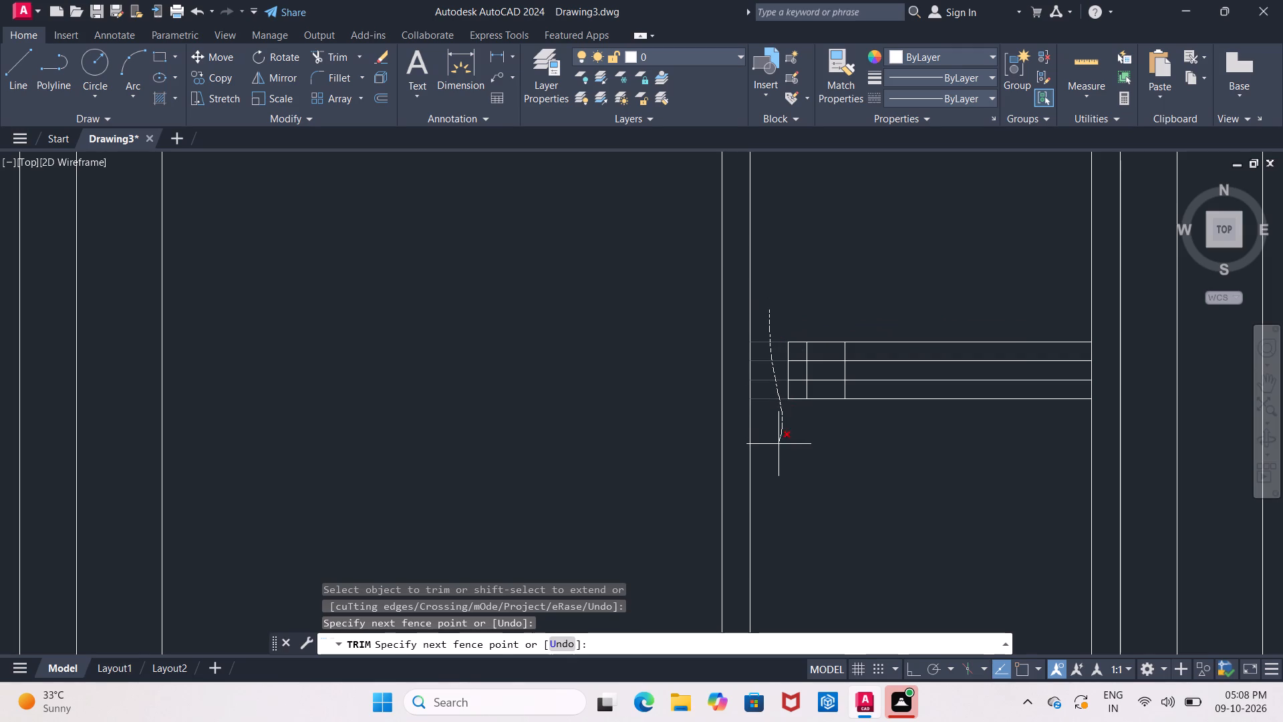
drag(778, 445, 778, 446)
Trim the far bay door's remaining grid to a handle outline: an upright plate with a 4" arm toward the right jamb.
middle_drag(799, 445, 772, 477)
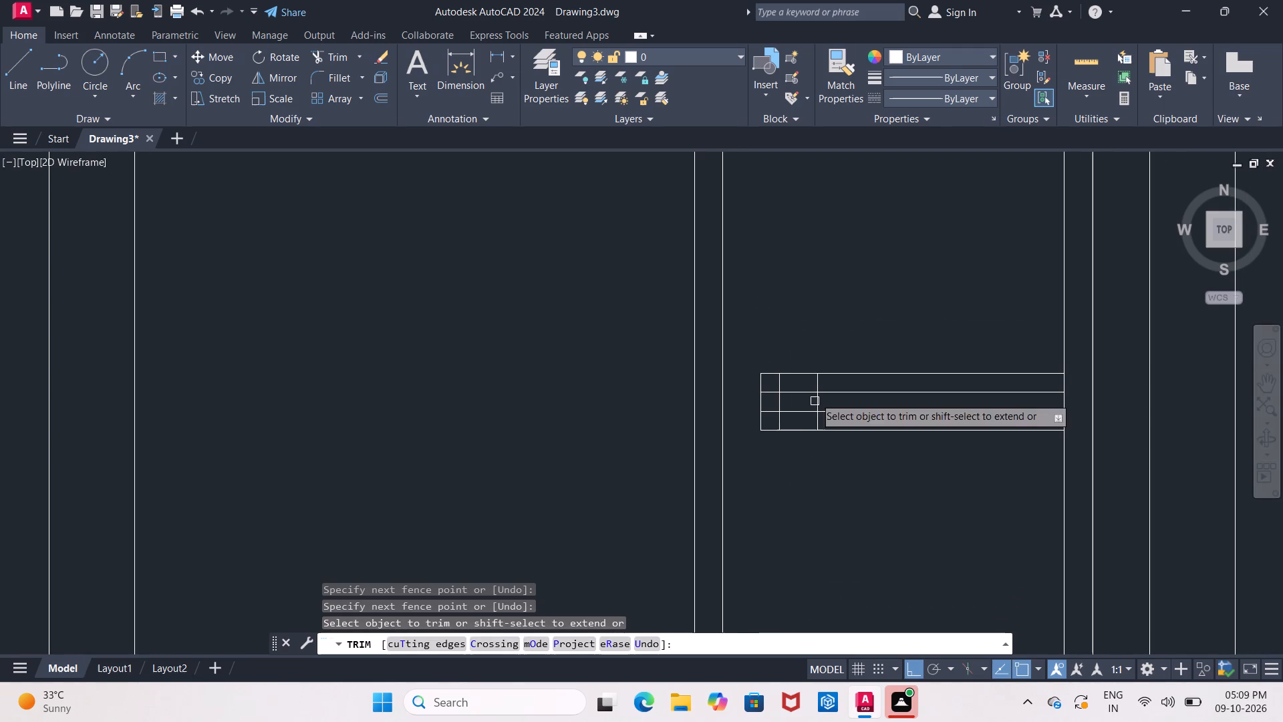
click(793, 373)
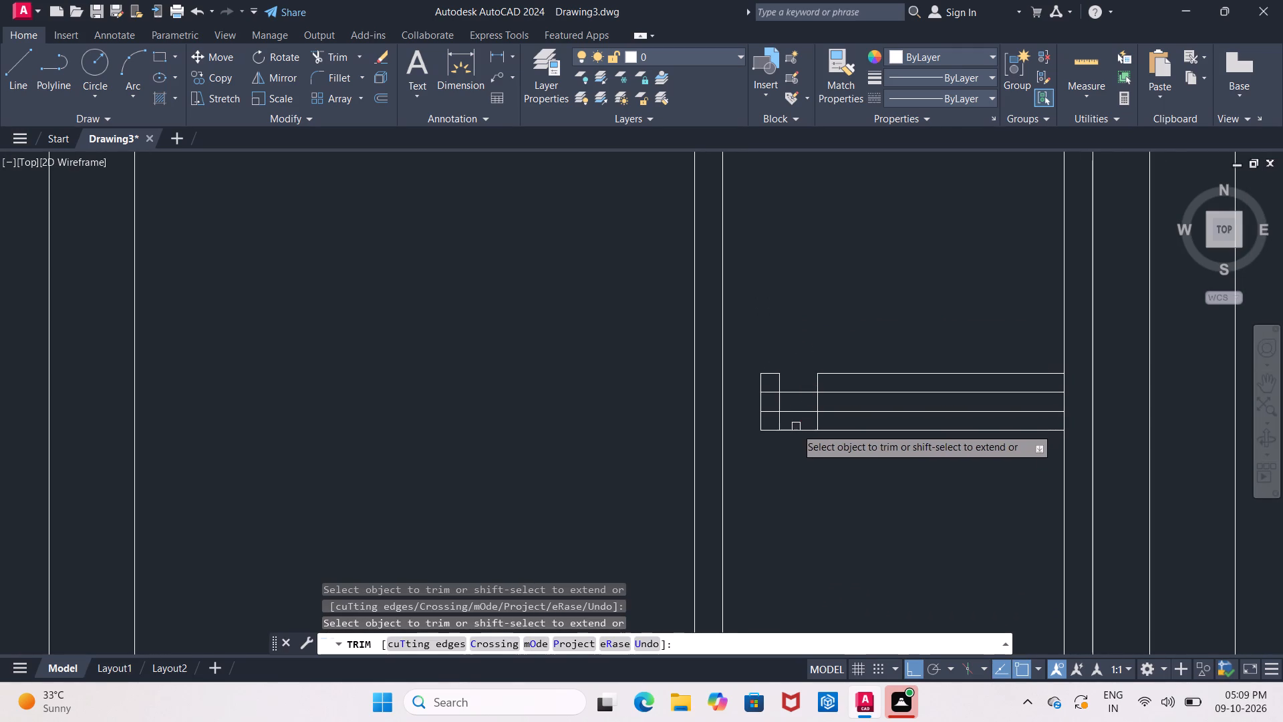
click(797, 431)
middle_drag(792, 430, 776, 463)
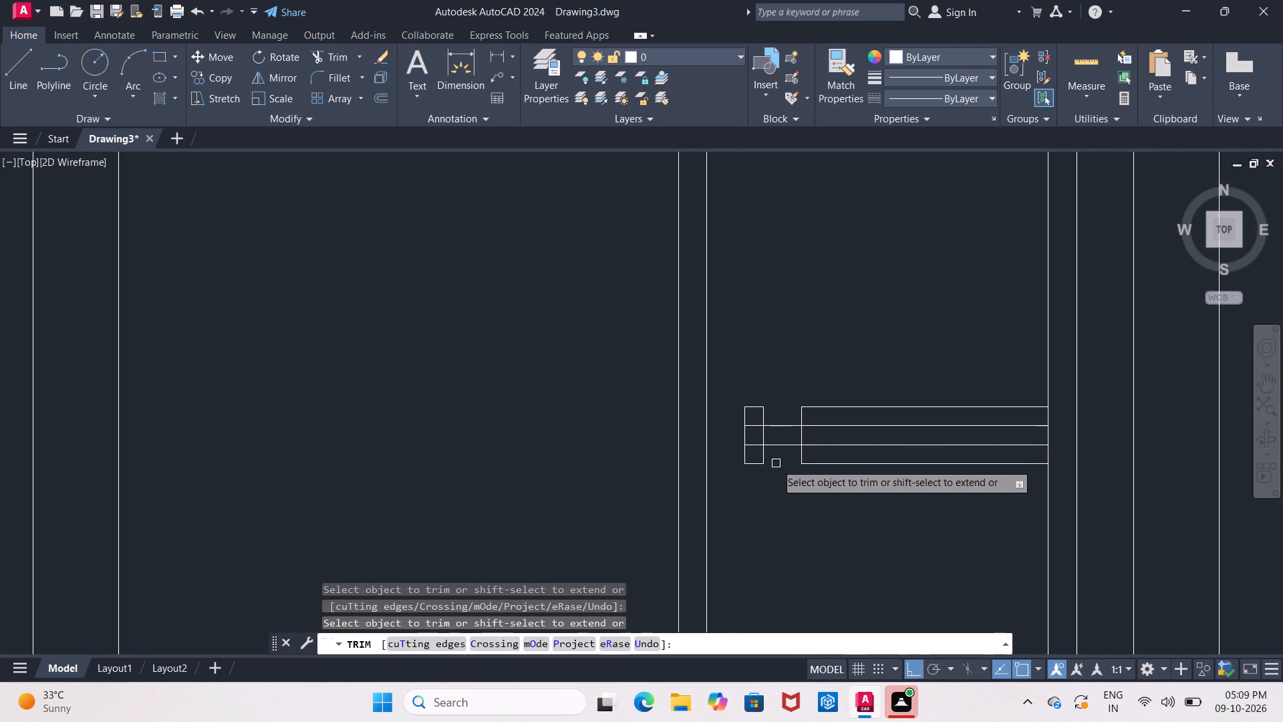
scroll(766, 467, up, 2)
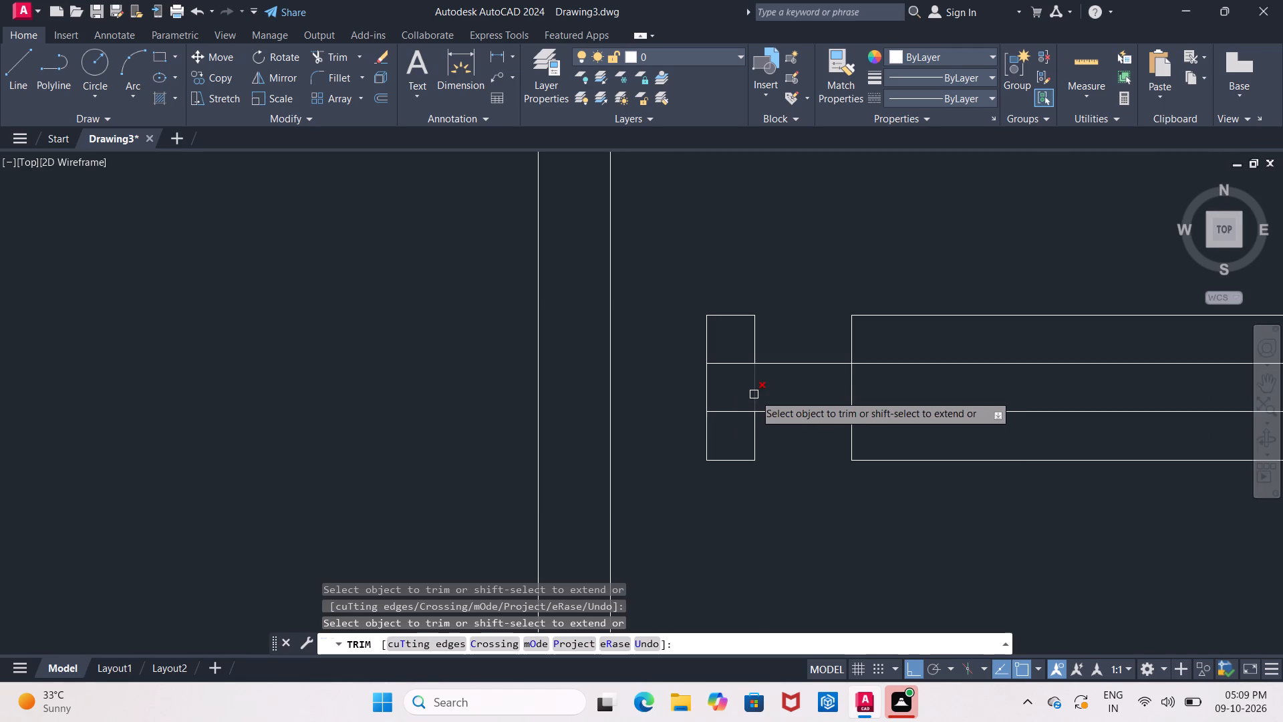
scroll(781, 443, down, 2)
middle_drag(780, 462, 765, 459)
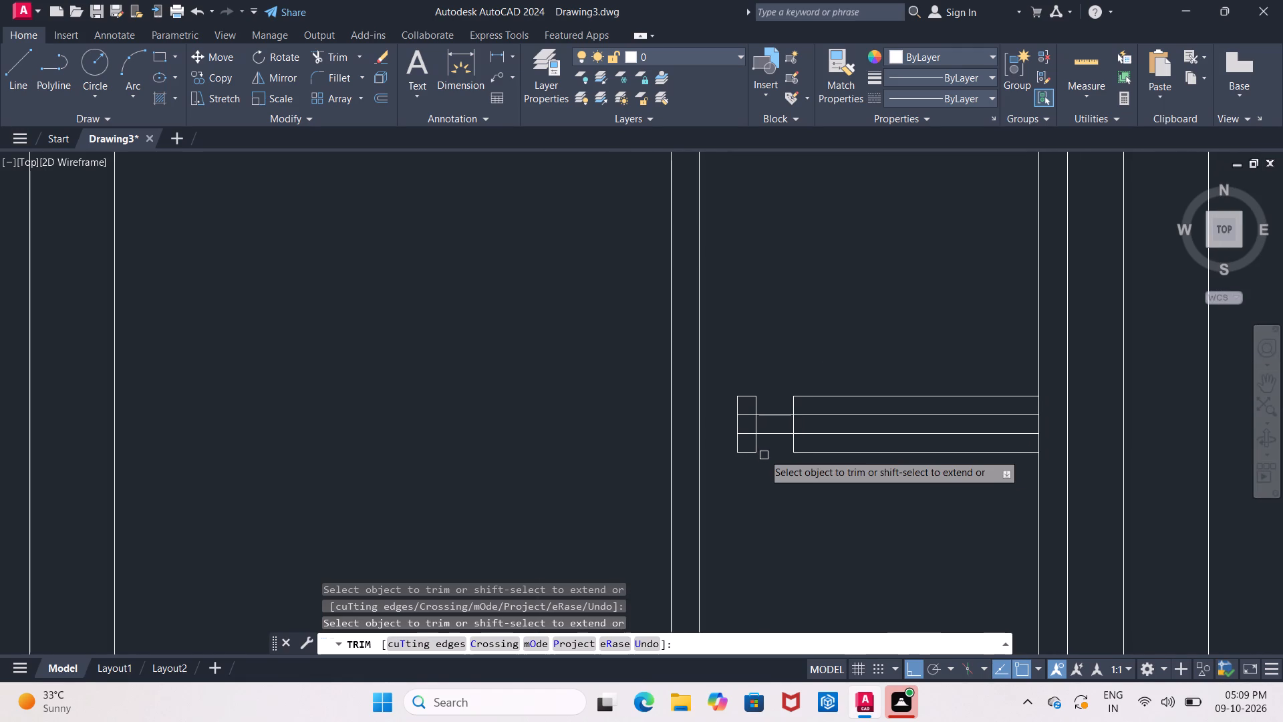
click(795, 402)
scroll(788, 447, up, 2)
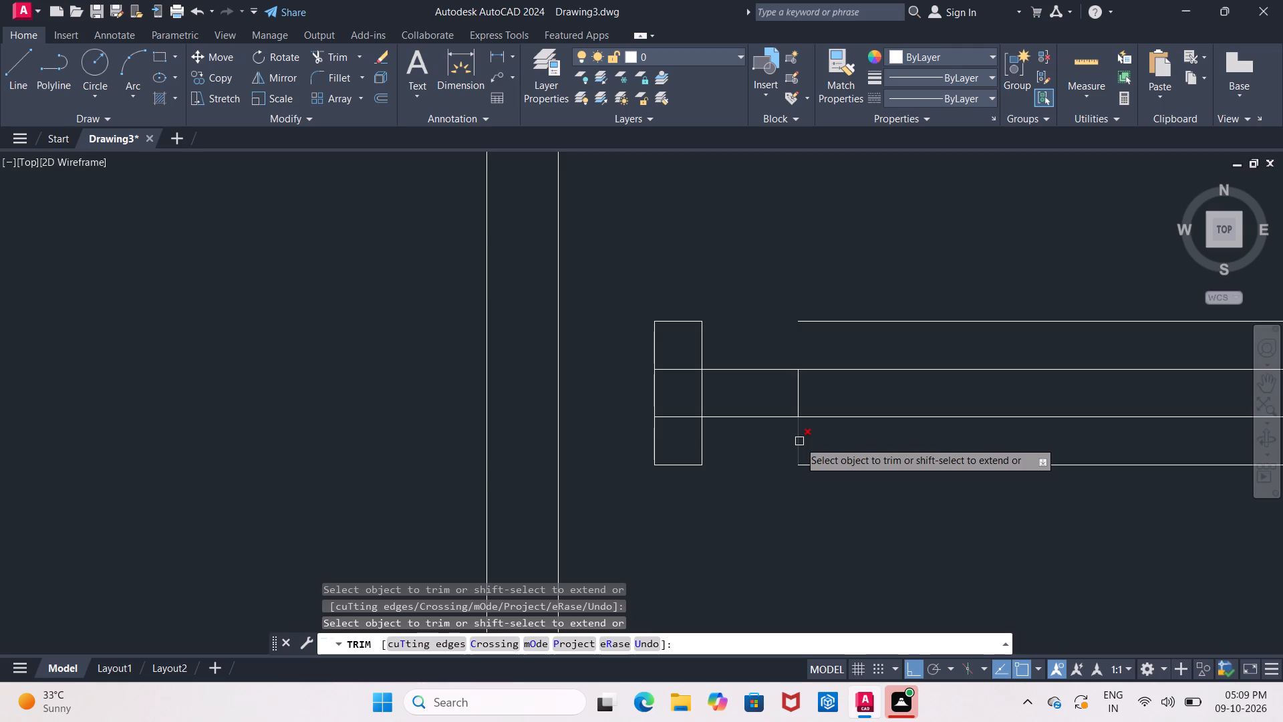
click(799, 441)
middle_drag(800, 448, 764, 462)
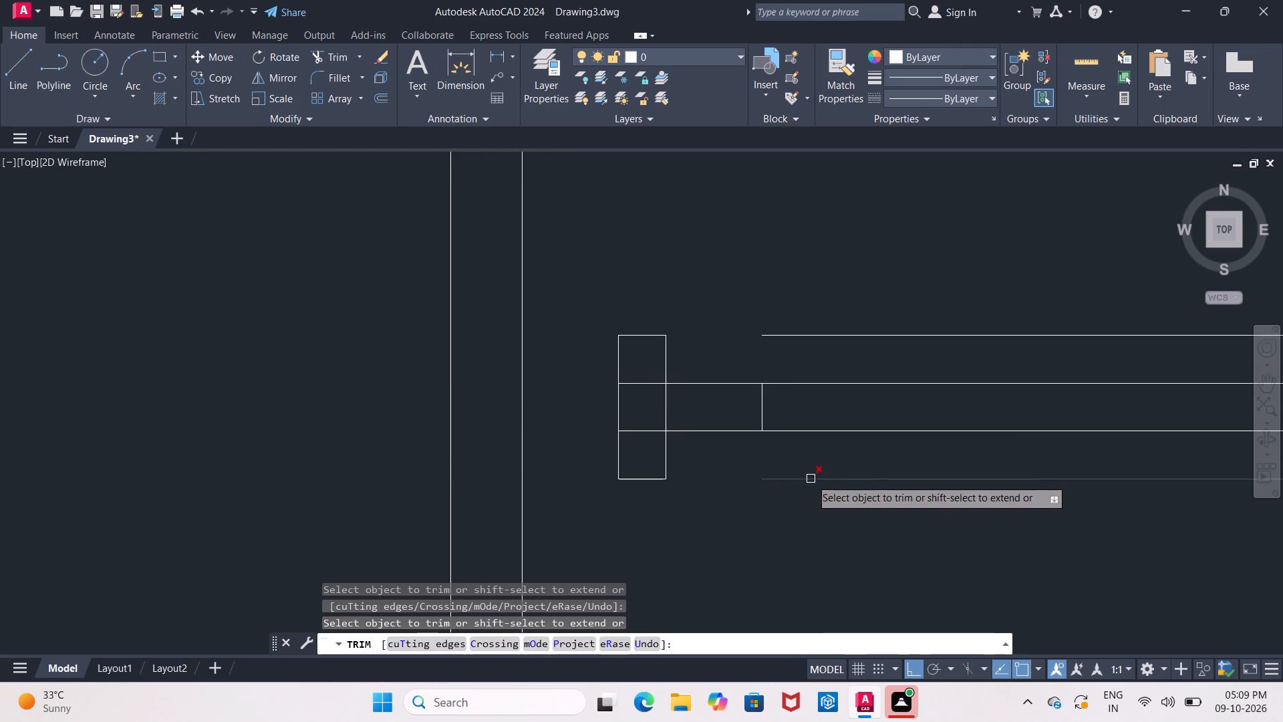
click(811, 479)
click(833, 338)
drag(835, 327, 839, 356)
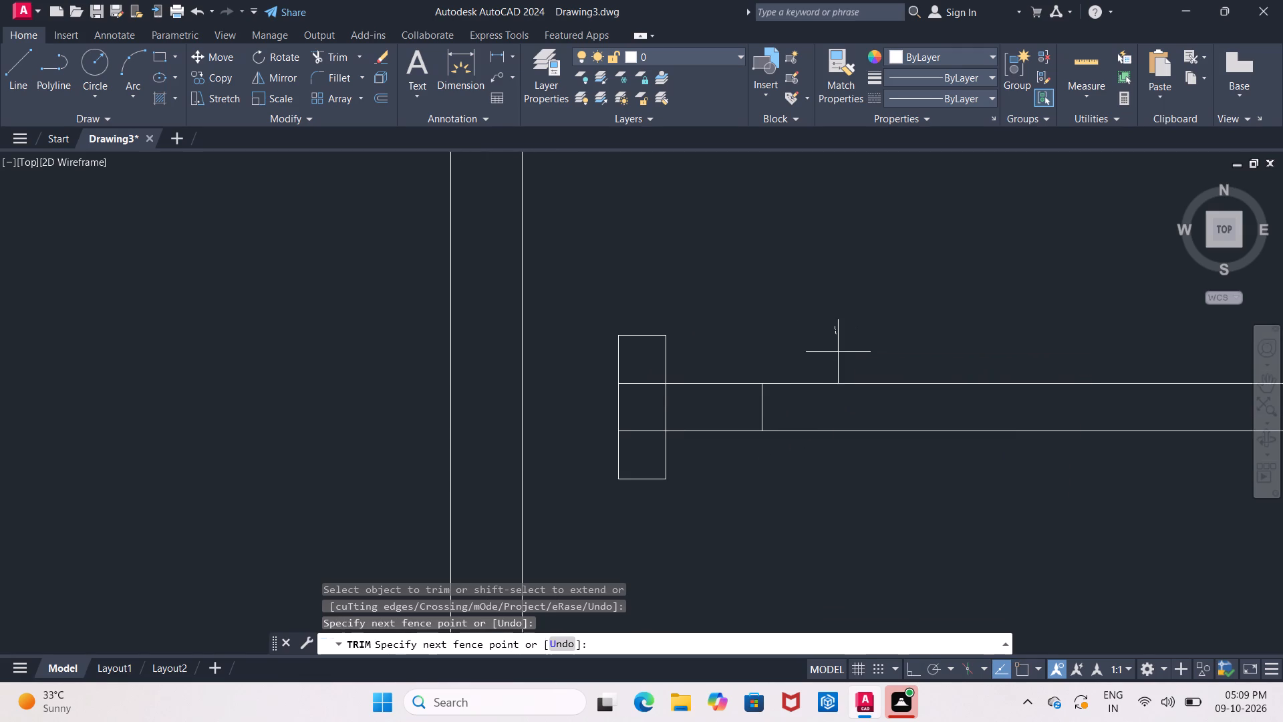
drag(839, 356, 847, 470)
middle_drag(823, 482, 825, 514)
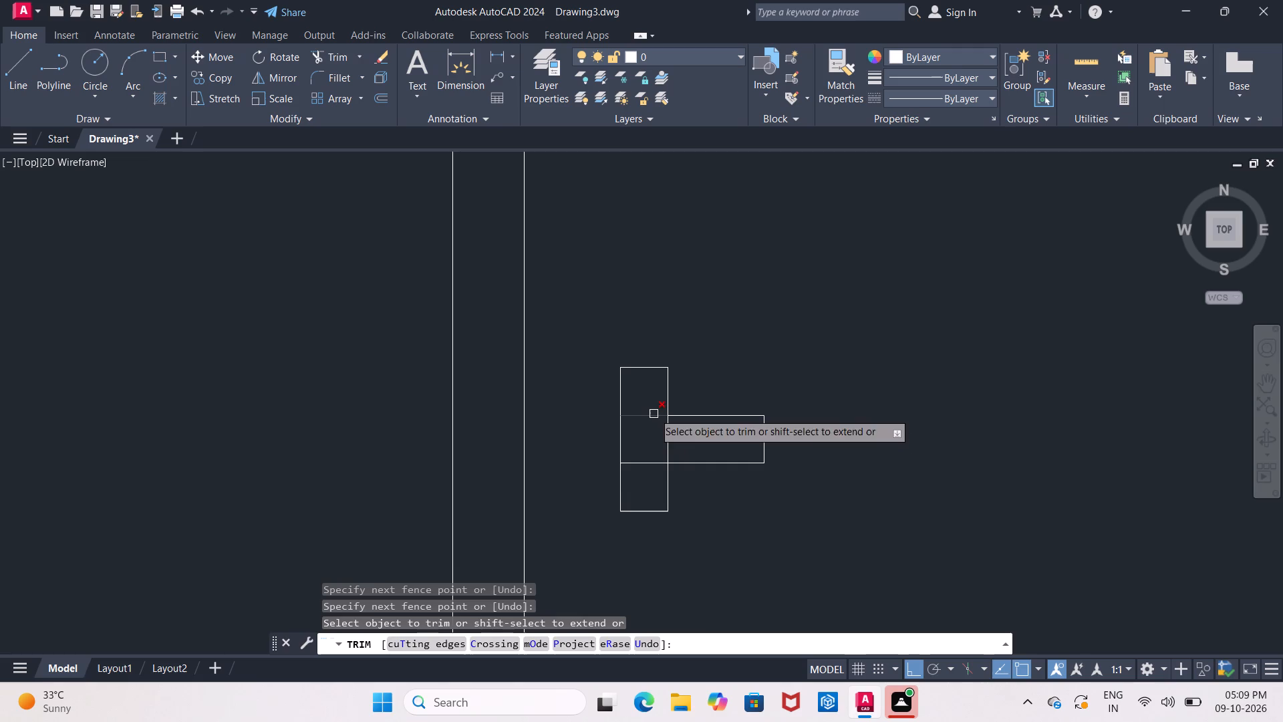
click(654, 412)
click(653, 467)
Trim the neighbouring bay door's horizontal lines outside the outer verticals, and its three vertical lines above and below the horizontals.
scroll(661, 450, down, 3)
middle_drag(680, 496, 868, 450)
middle_drag(622, 475, 706, 481)
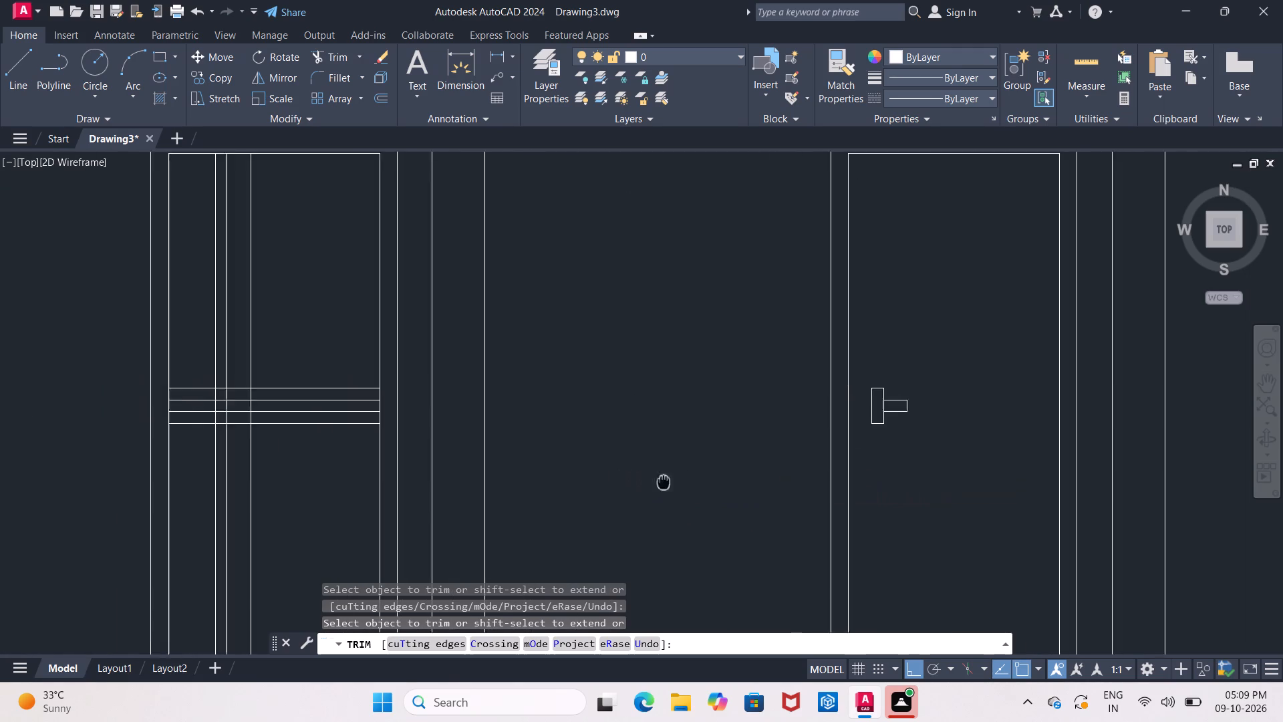
middle_drag(706, 481, 777, 471)
middle_drag(649, 463, 804, 449)
scroll(583, 436, up, 1)
middle_drag(583, 436, 591, 446)
drag(571, 275, 585, 446)
middle_drag(574, 429, 679, 479)
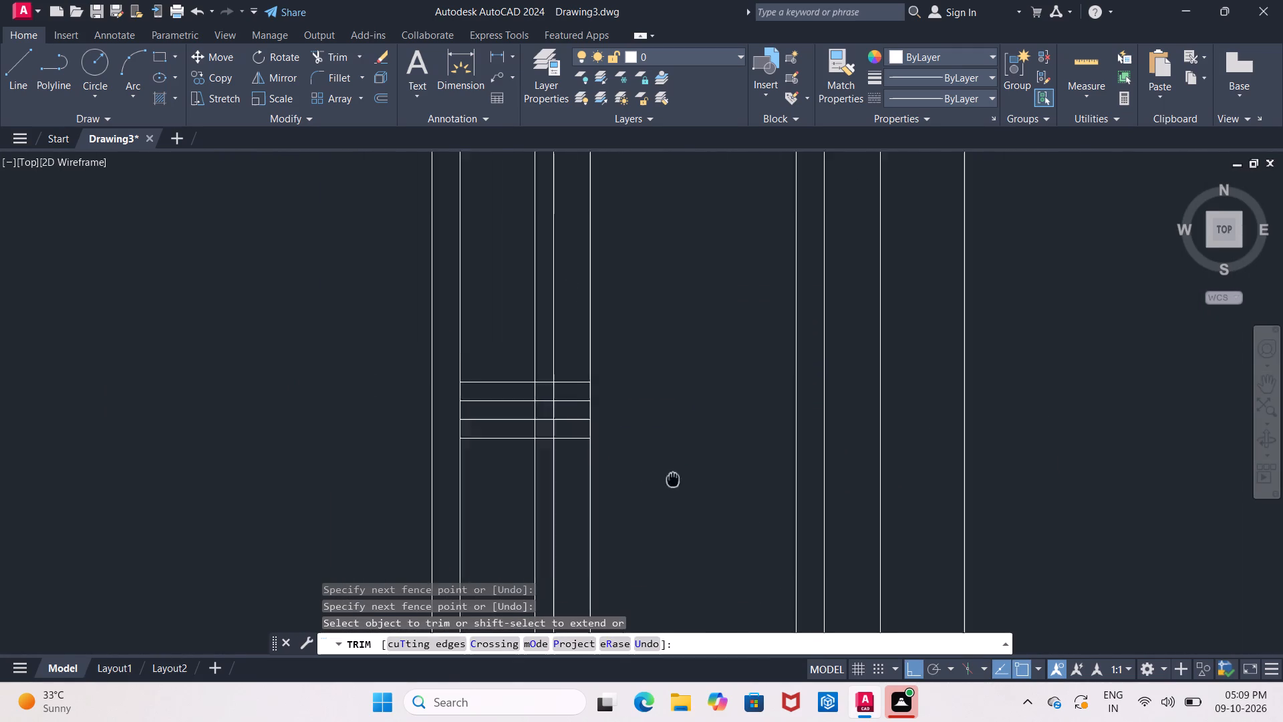
middle_drag(679, 479, 702, 467)
drag(518, 333, 657, 335)
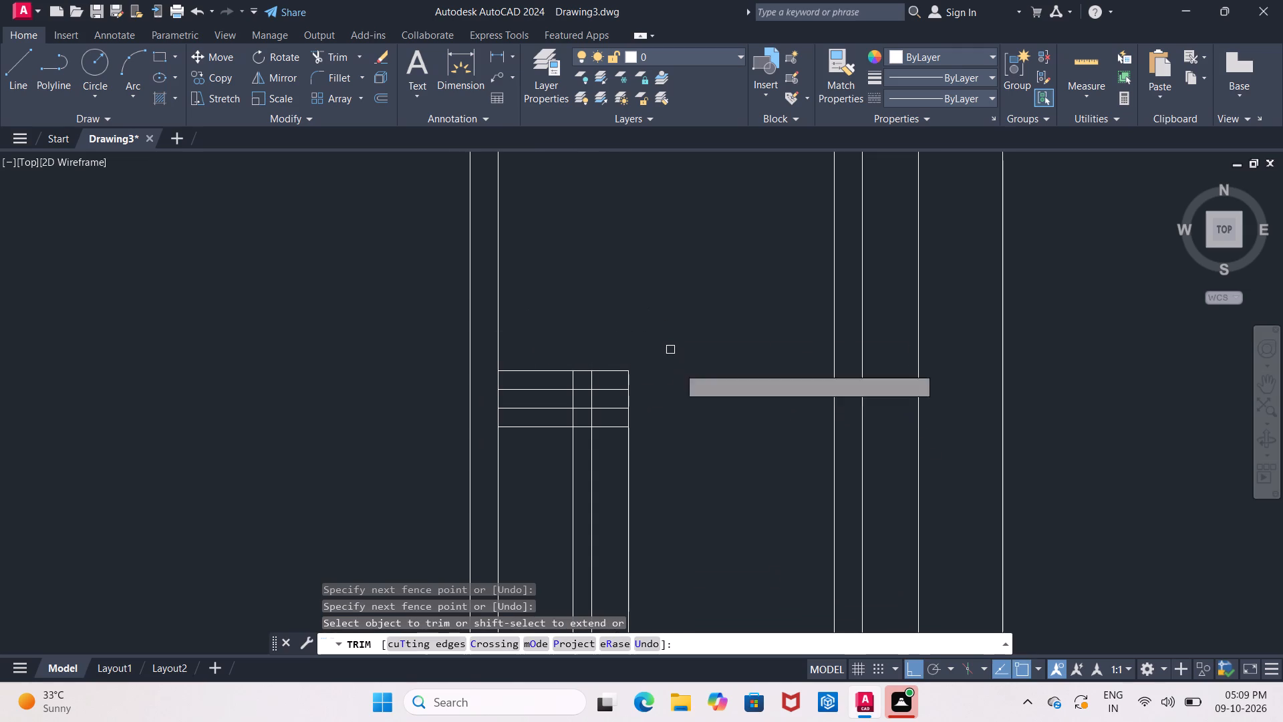
drag(548, 491, 678, 493)
middle_drag(501, 489, 508, 496)
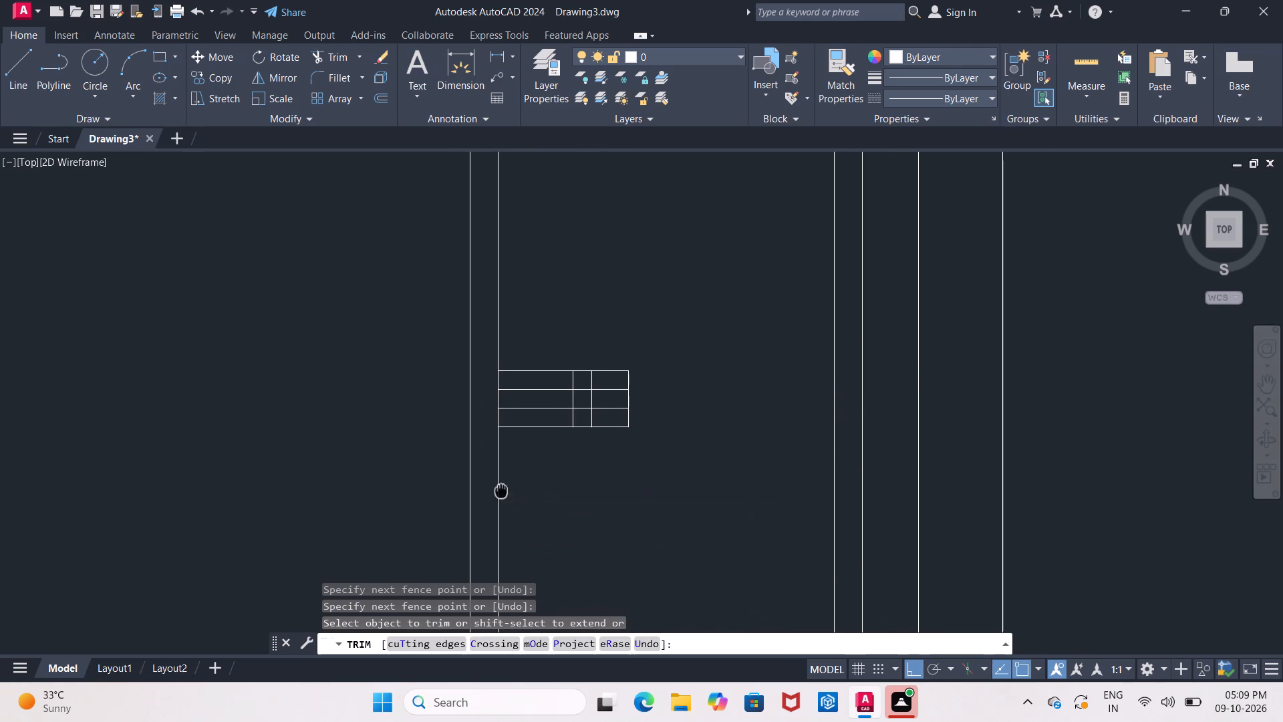
middle_drag(508, 496, 559, 517)
drag(589, 346, 607, 503)
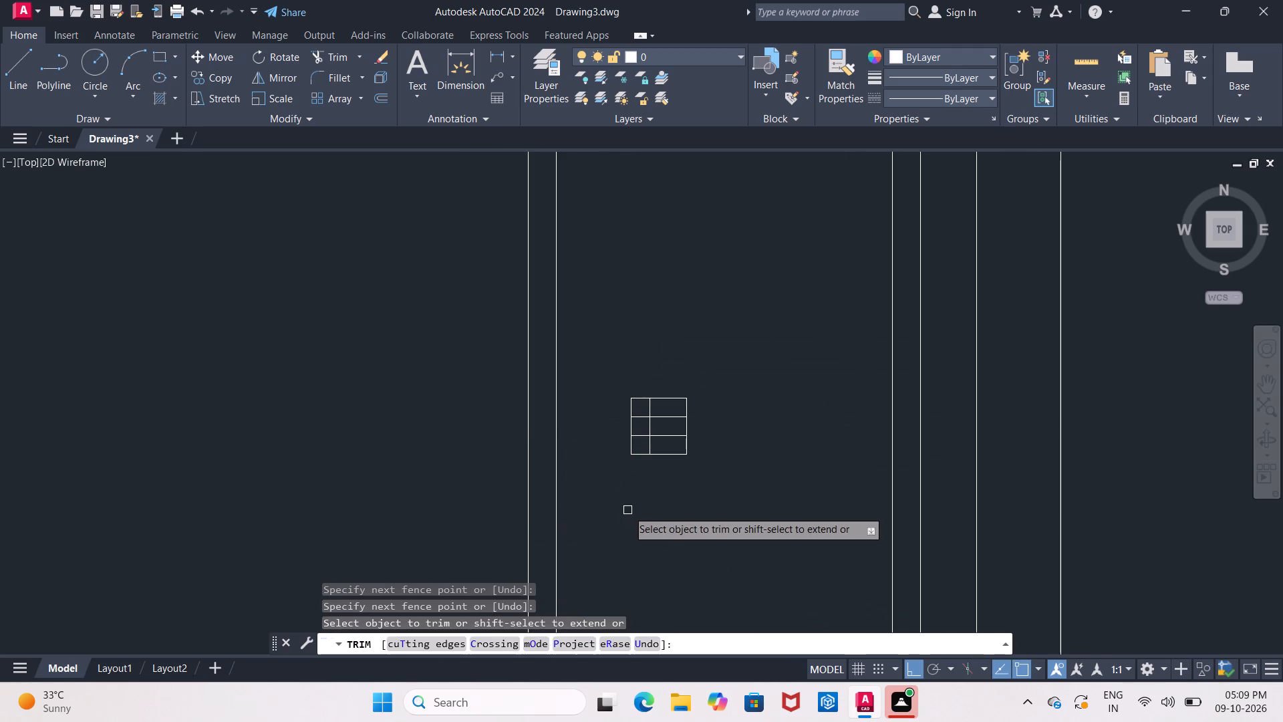
Trim the neighbouring bay door's remaining grid to the same handle outline, an upright plate with a 4" arm.
middle_drag(628, 510, 585, 522)
drag(628, 378, 628, 406)
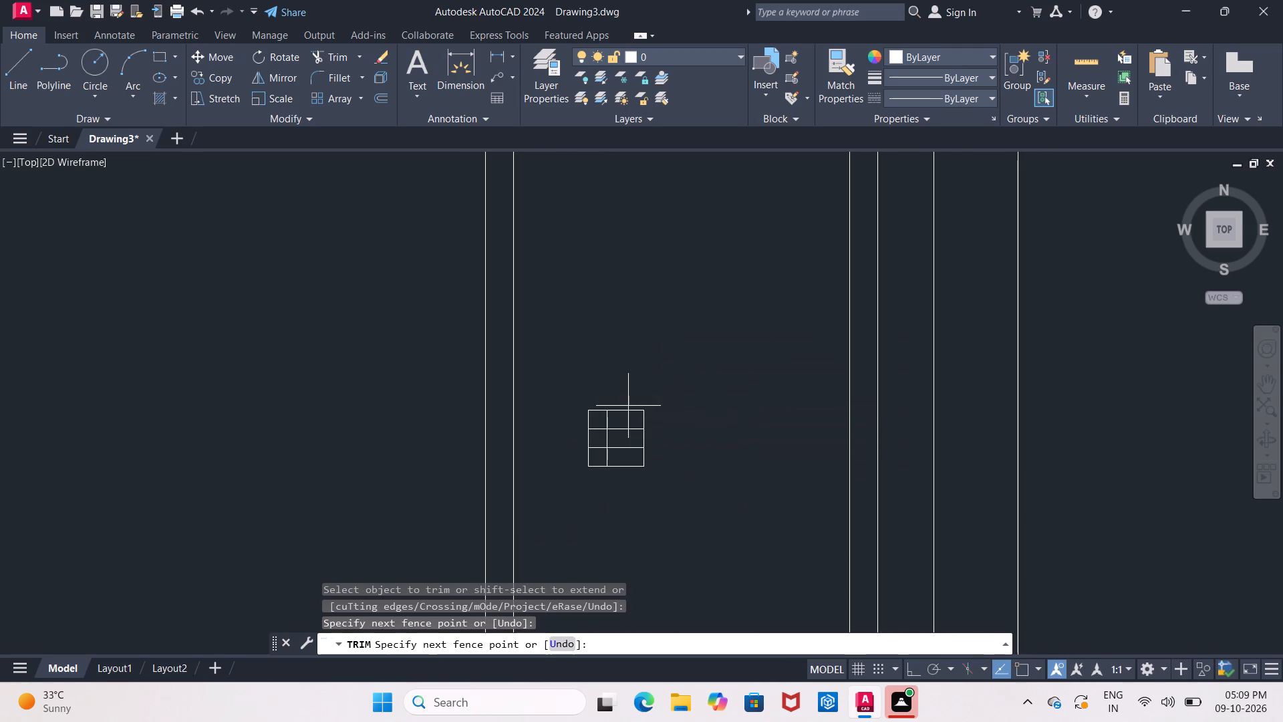
drag(628, 406, 630, 420)
click(627, 464)
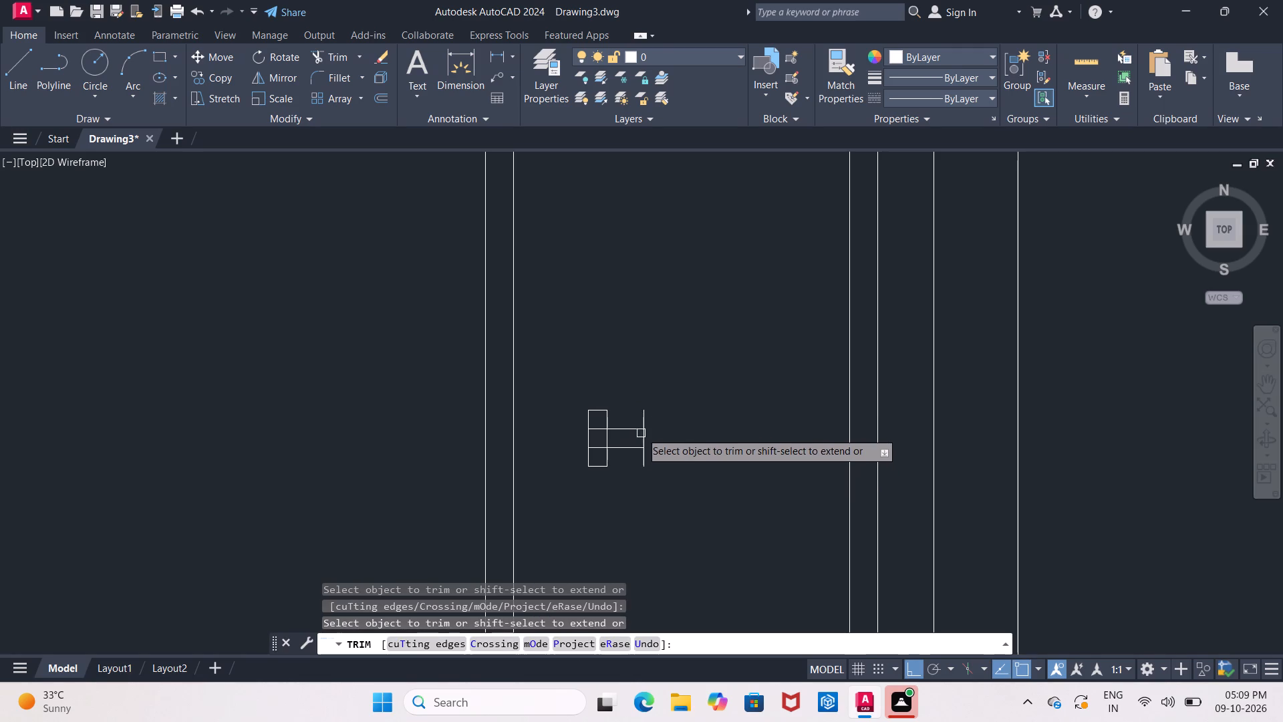
click(644, 416)
click(644, 466)
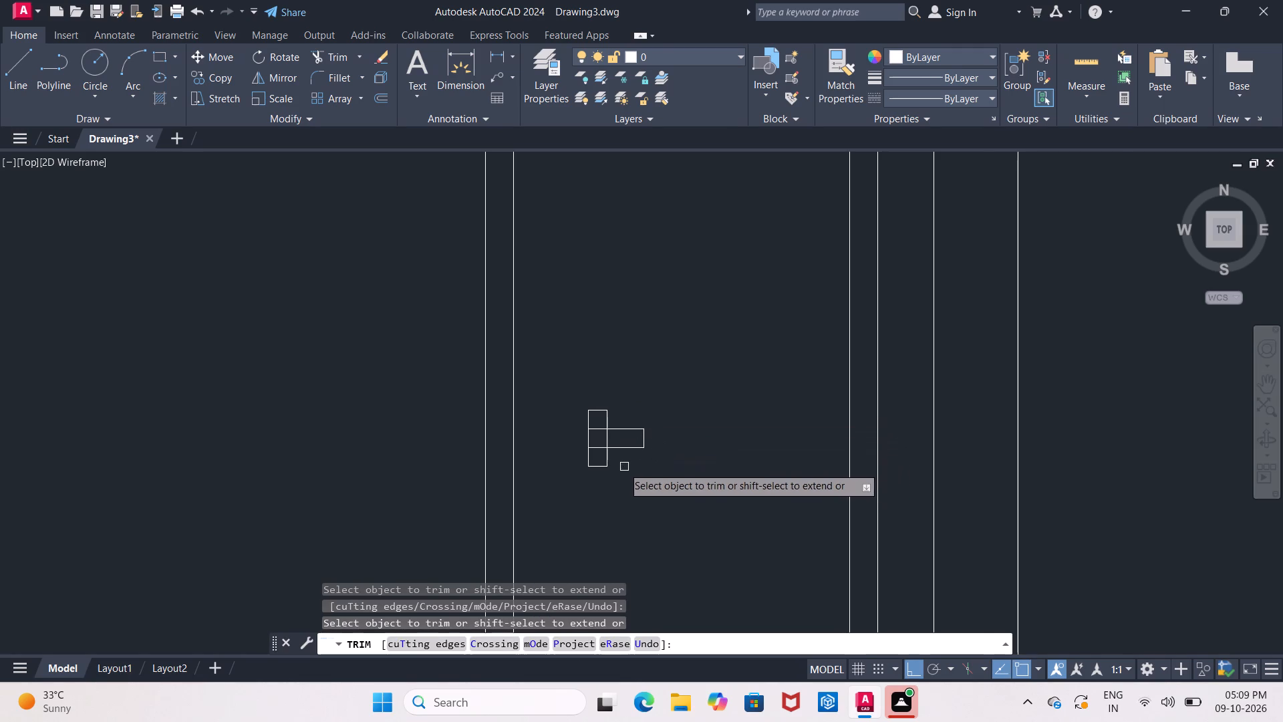
scroll(622, 466, up, 1)
middle_drag(622, 466, 619, 491)
click(580, 465)
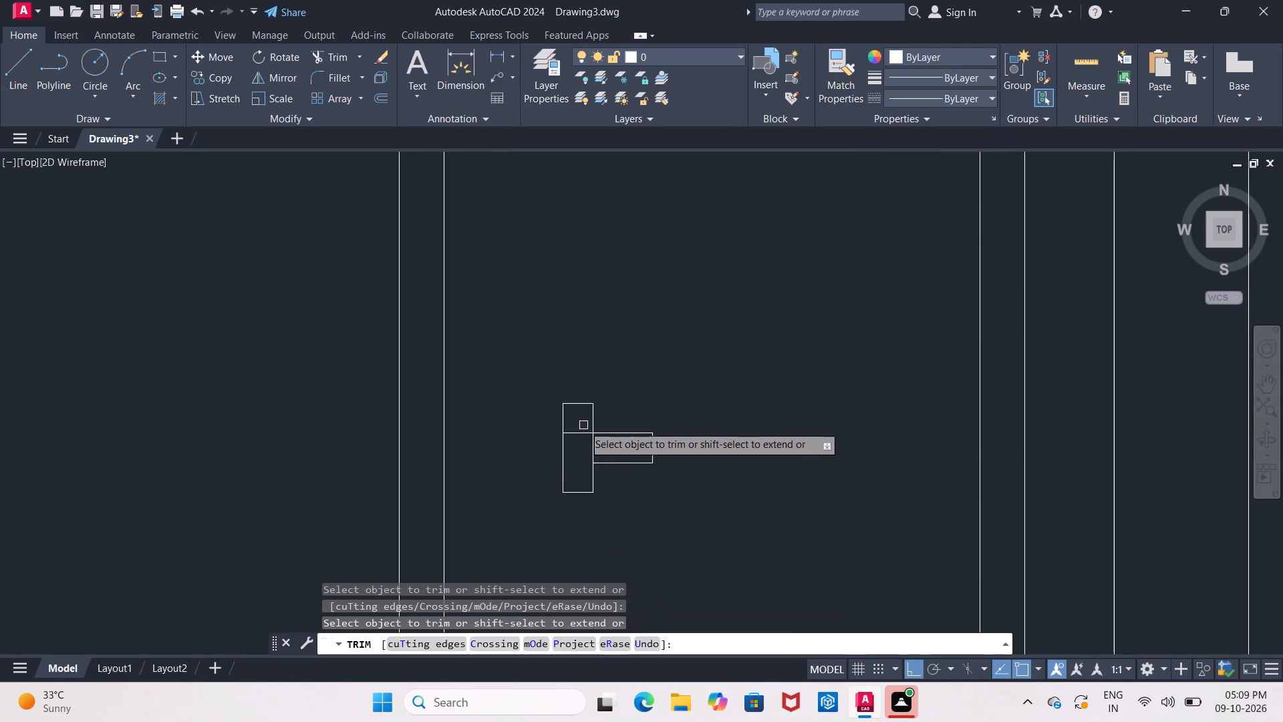
click(583, 433)
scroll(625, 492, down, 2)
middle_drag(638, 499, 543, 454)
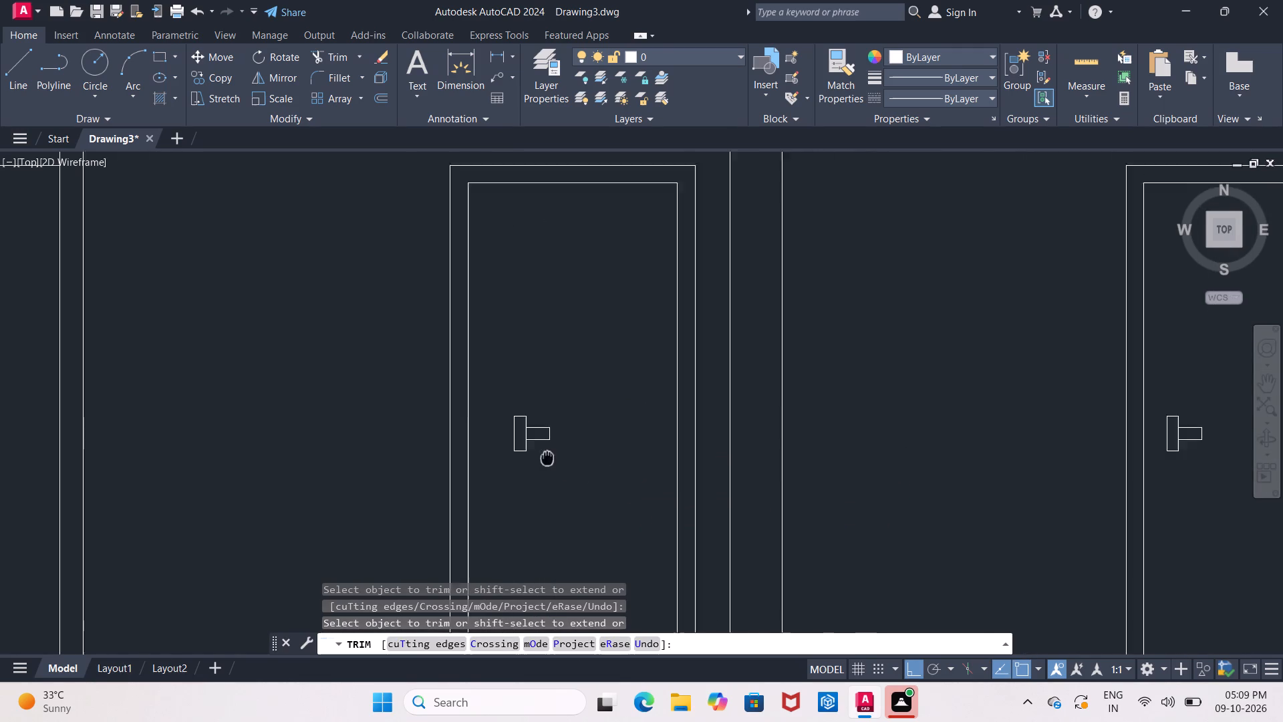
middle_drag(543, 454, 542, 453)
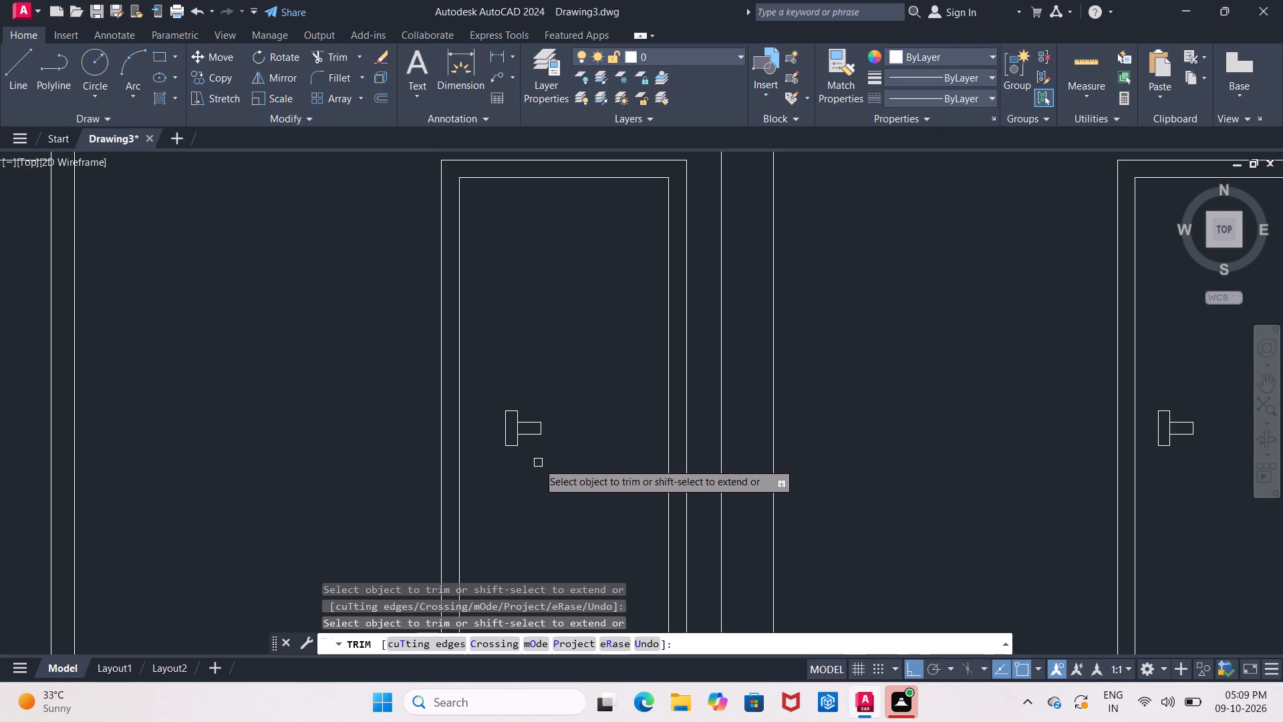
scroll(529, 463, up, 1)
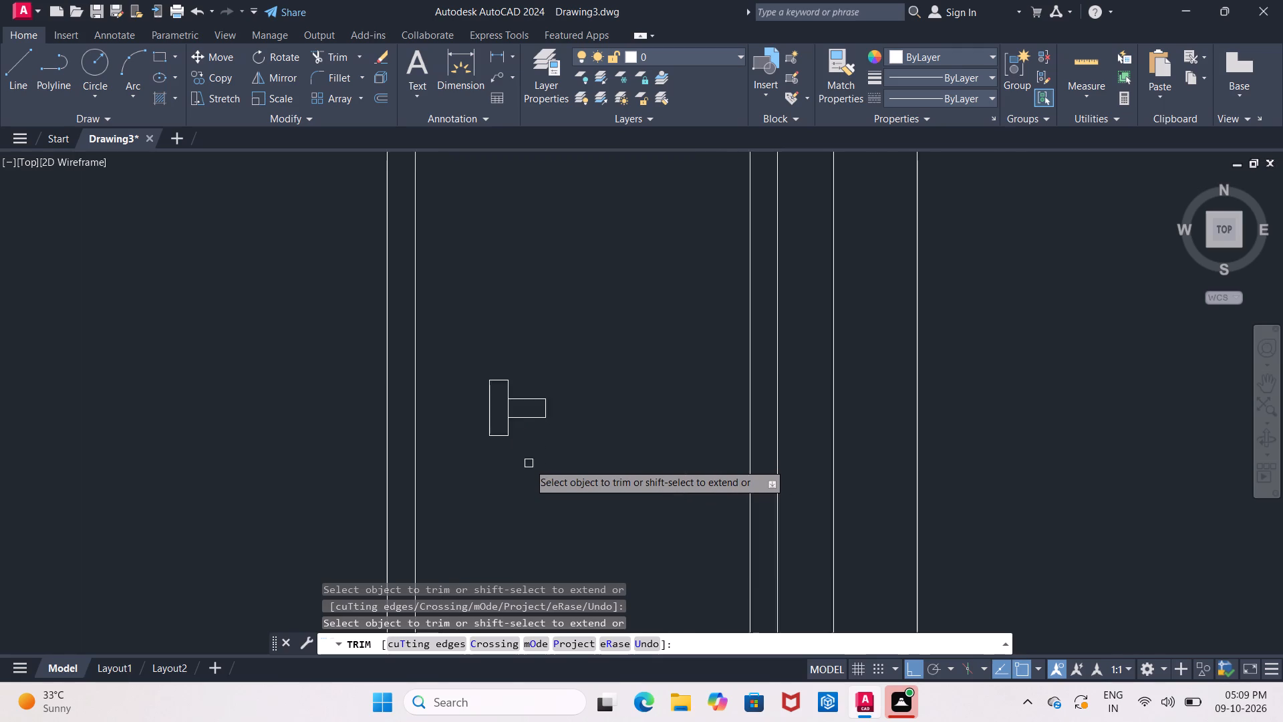
Extend the two horizontal arm lines of the neighbouring bay door's handle across the plate to its far vertical edge.
scroll(529, 463, up, 1)
middle_drag(529, 463, 537, 493)
key(Escape)
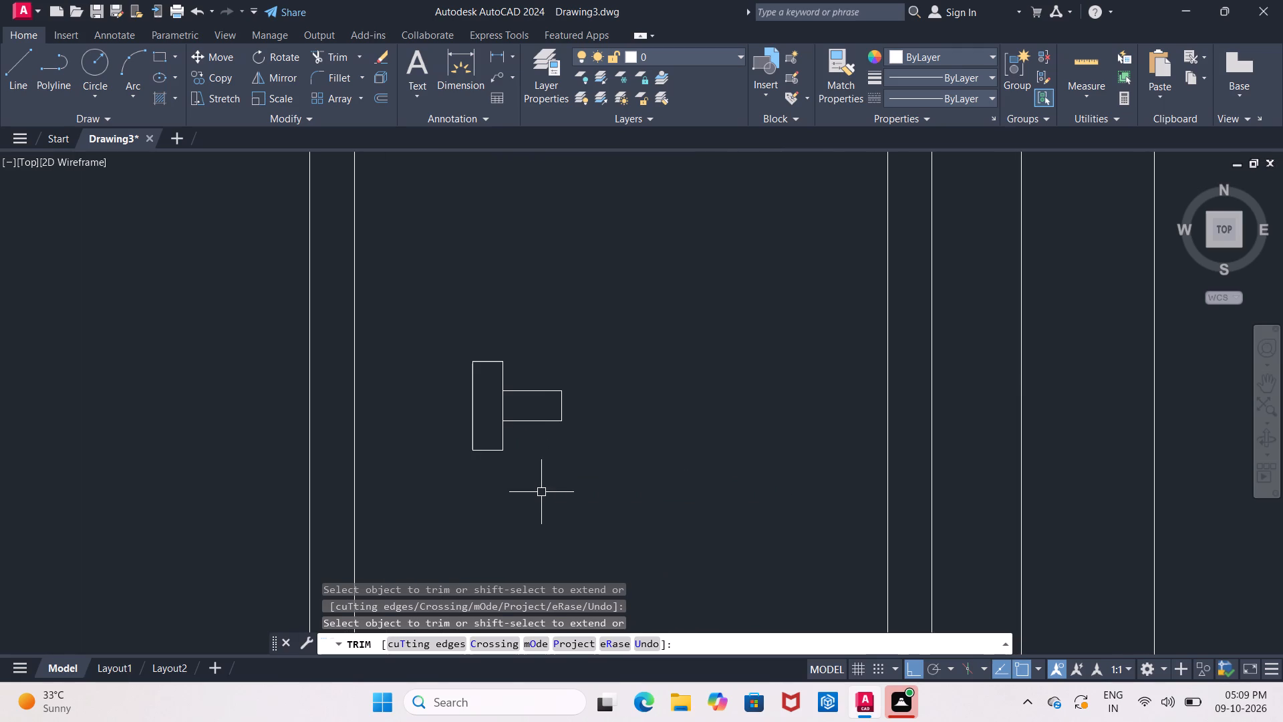
text(EX)
key(Return)
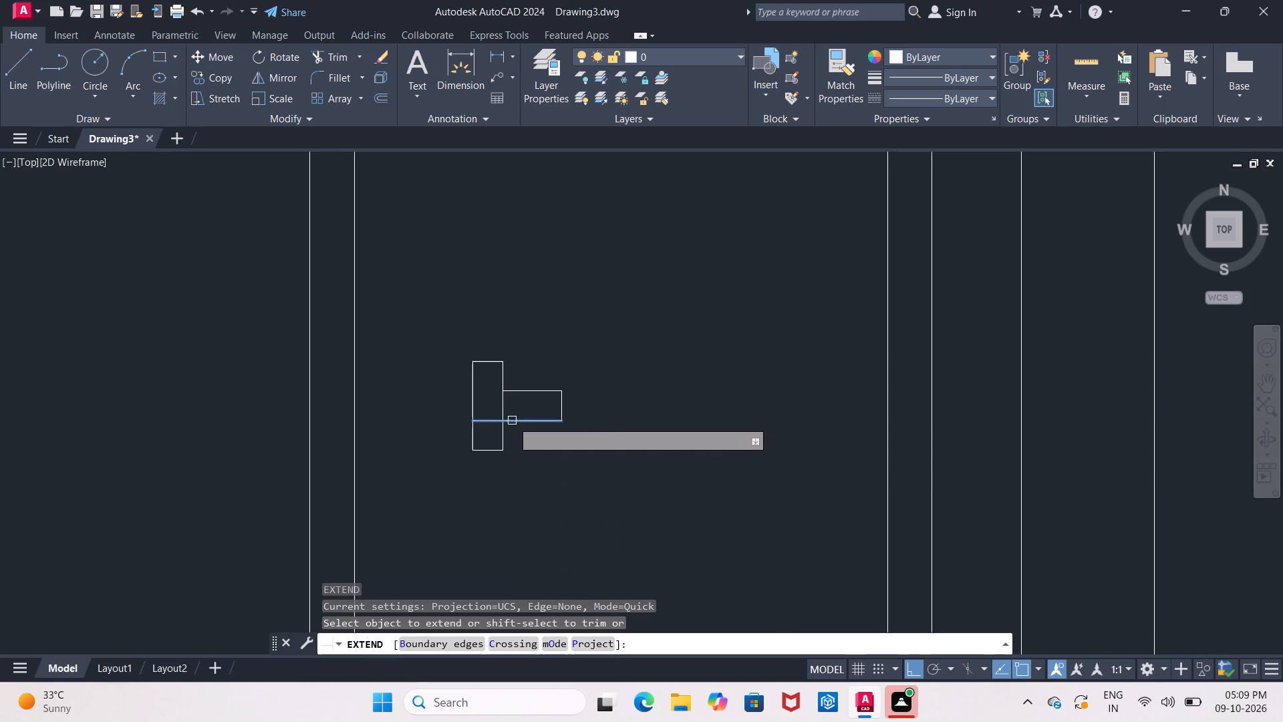
click(512, 420)
click(513, 390)
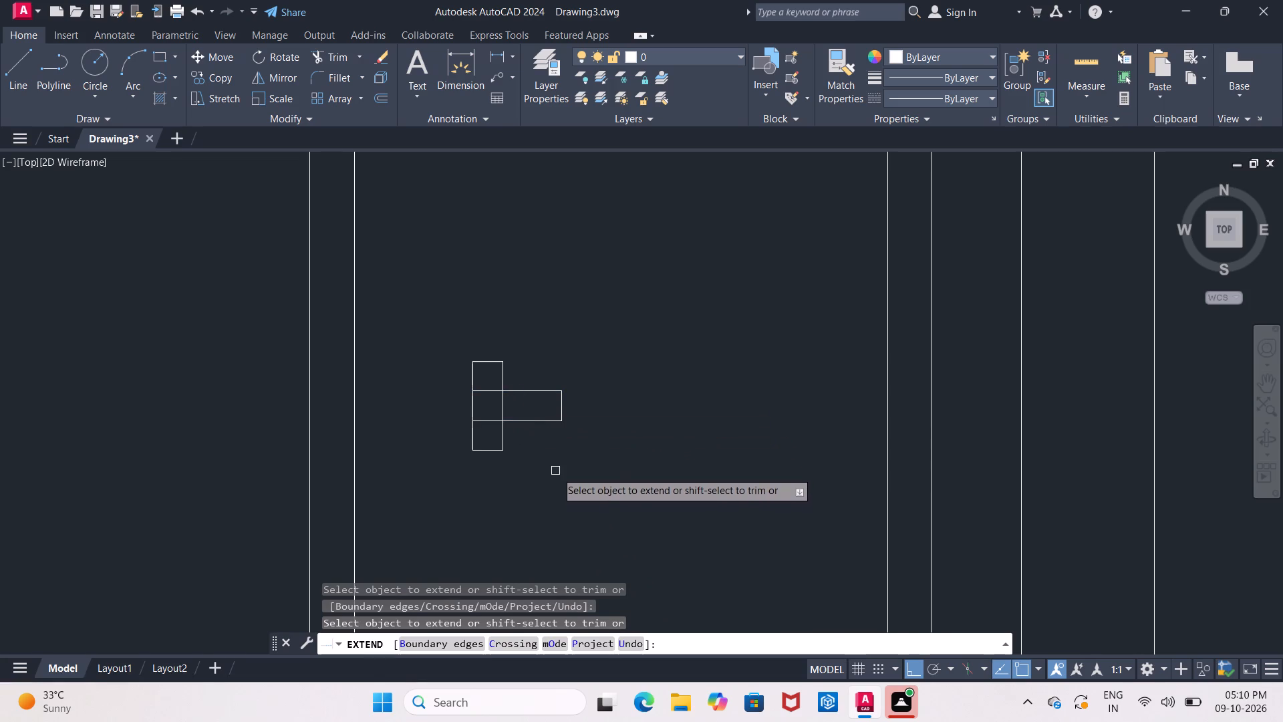
Extend the far bay door handle's two horizontal arm lines across the plate to its far vertical edge.
middle_drag(556, 473, 358, 467)
scroll(509, 454, down, 3)
middle_drag(505, 454, 370, 451)
scroll(688, 426, up, 3)
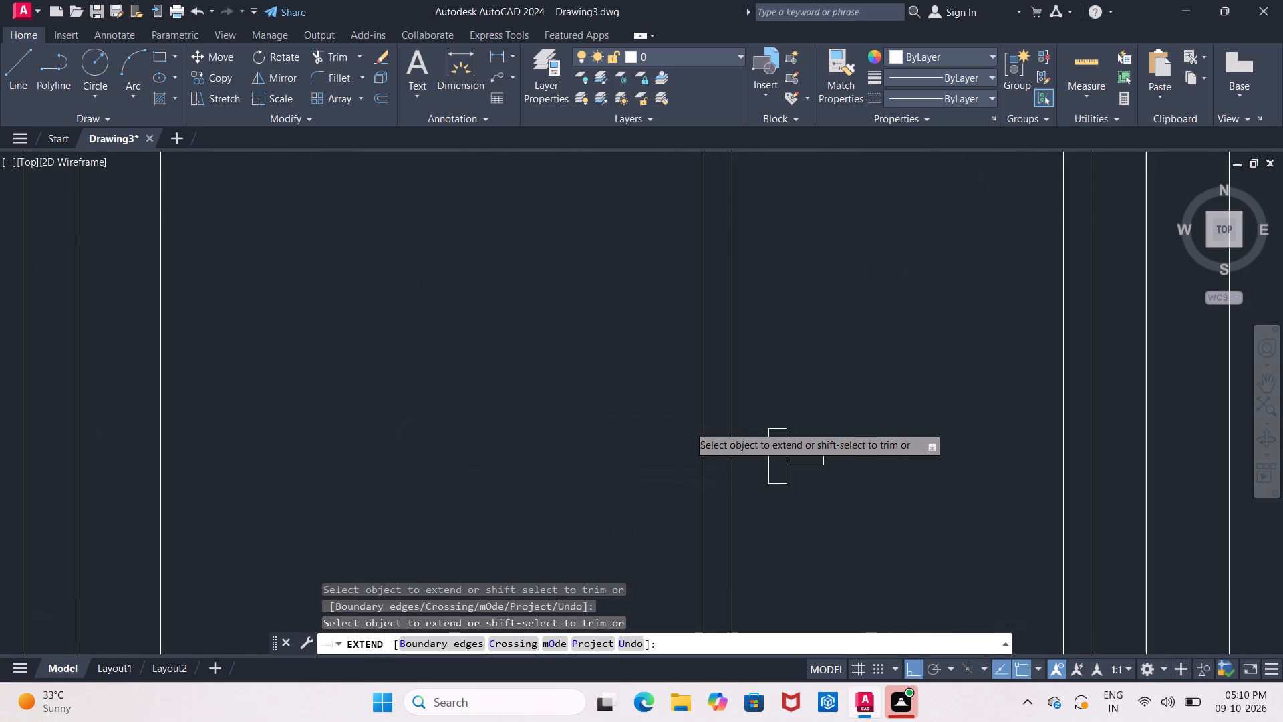
middle_drag(680, 426, 482, 416)
click(654, 477)
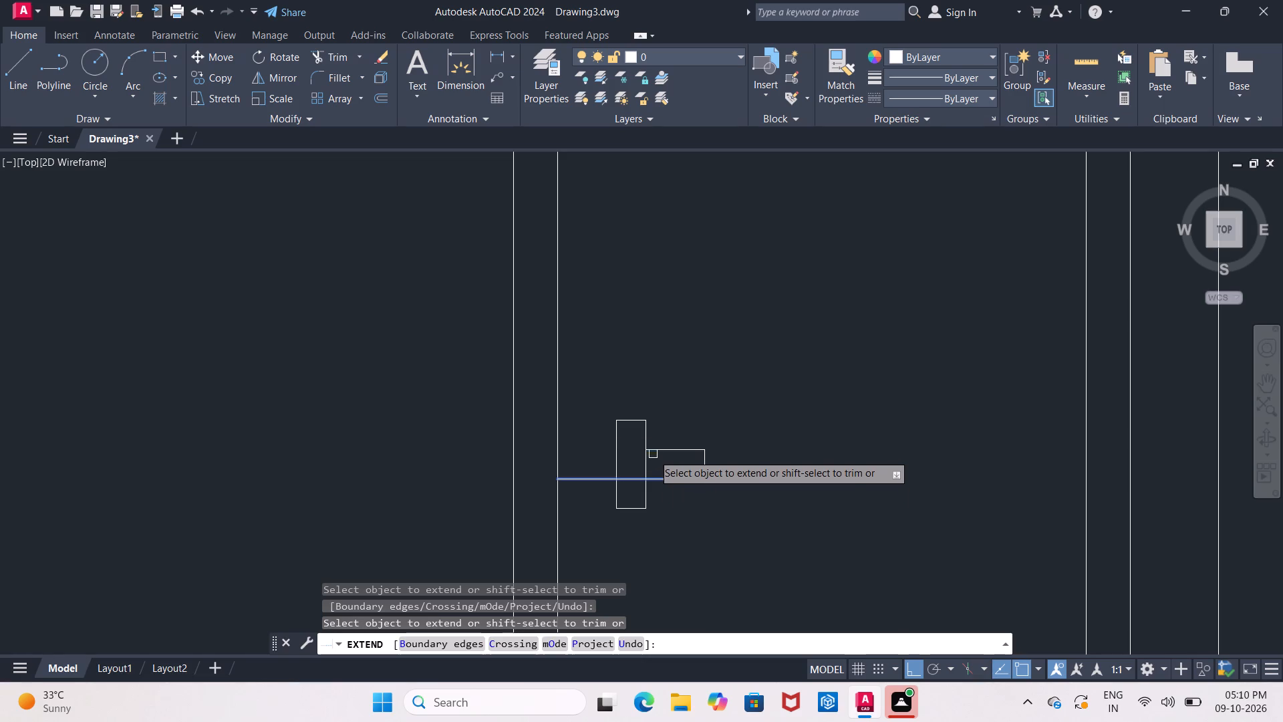
click(655, 449)
key(Escape)
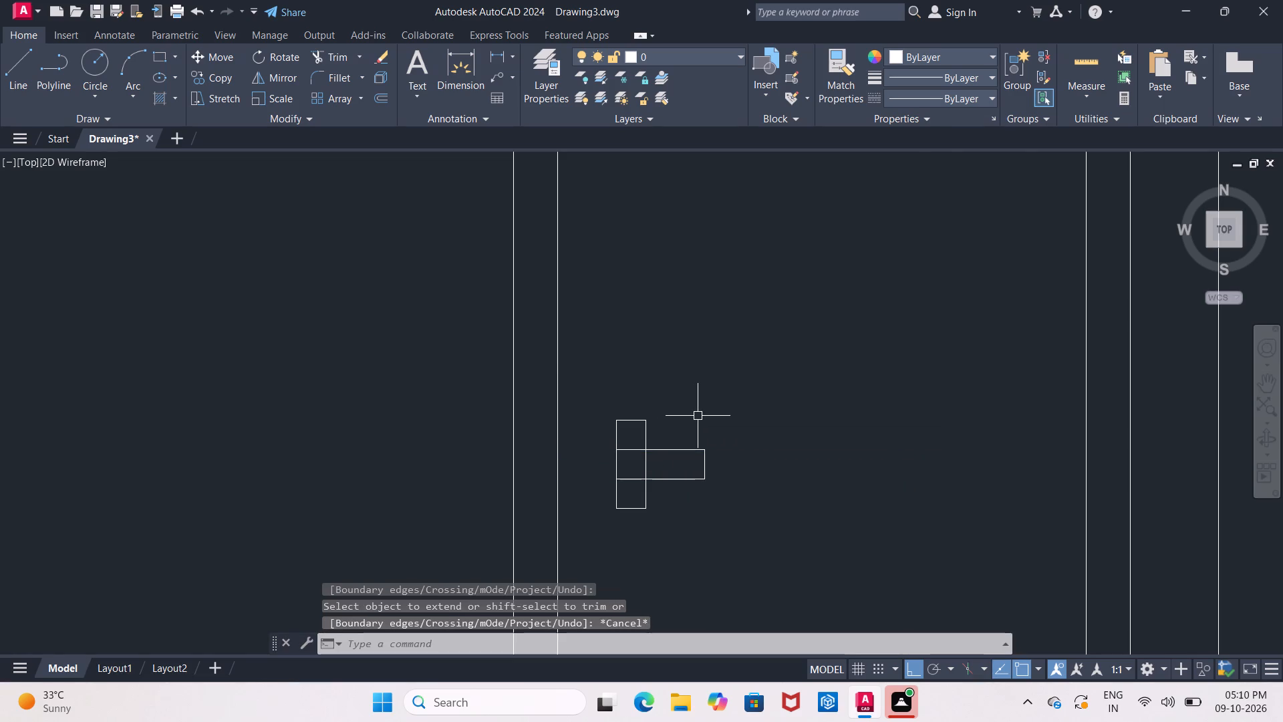
With Ortho off, draw a diagonal line from the upper-left to the lower-right corner of the neighbouring bay handle plate's middle square.
scroll(702, 420, down, 2)
middle_drag(742, 416, 857, 396)
middle_drag(164, 477, 180, 477)
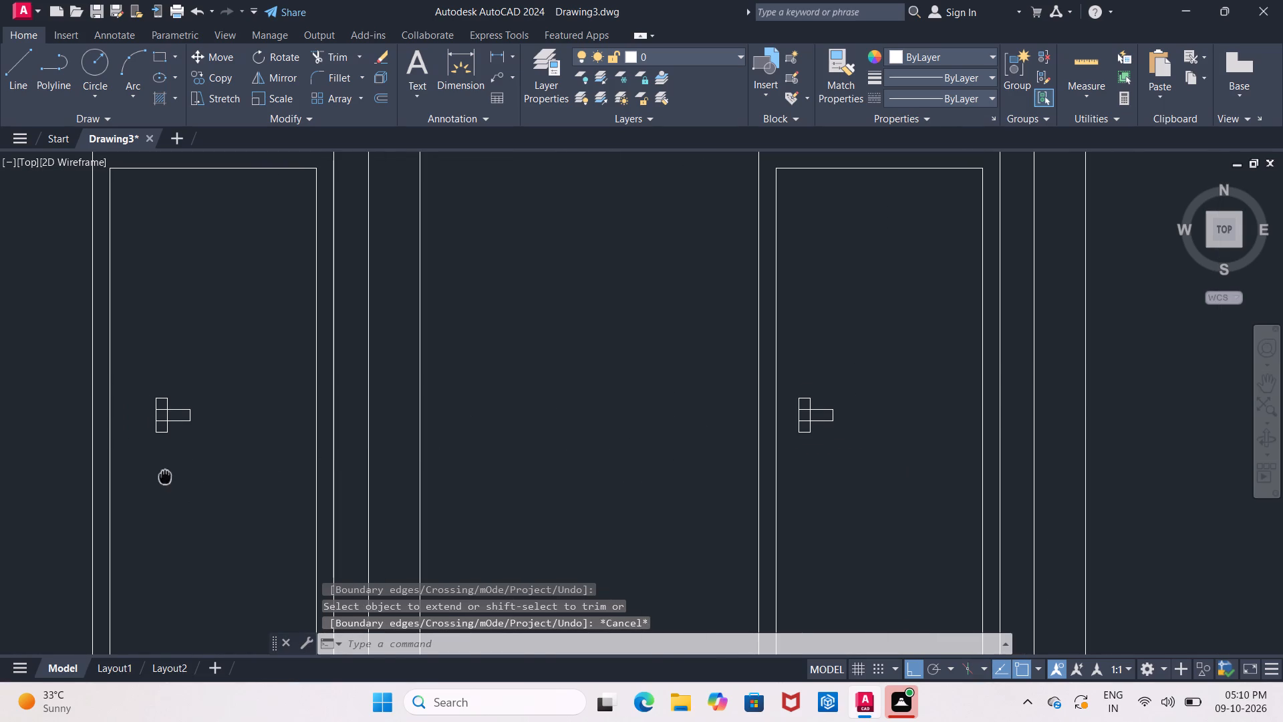
middle_drag(180, 477, 443, 460)
scroll(457, 420, up, 3)
middle_drag(476, 422, 567, 488)
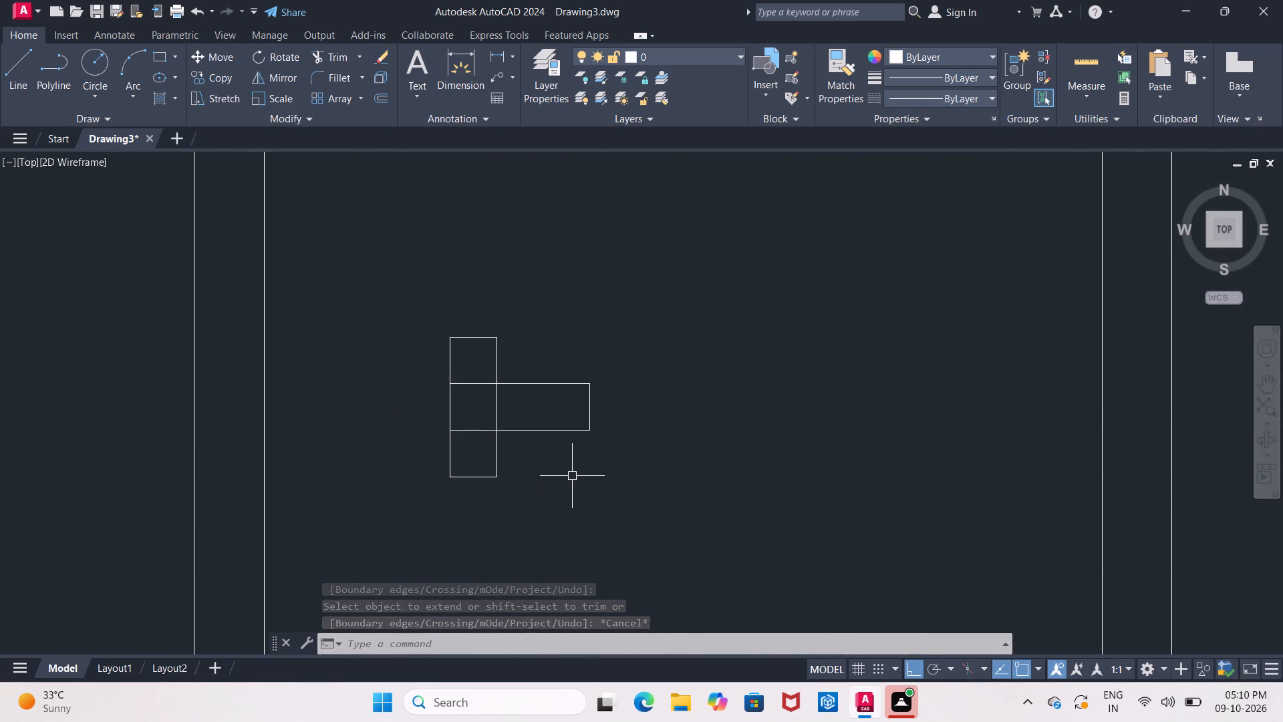
key(Escape)
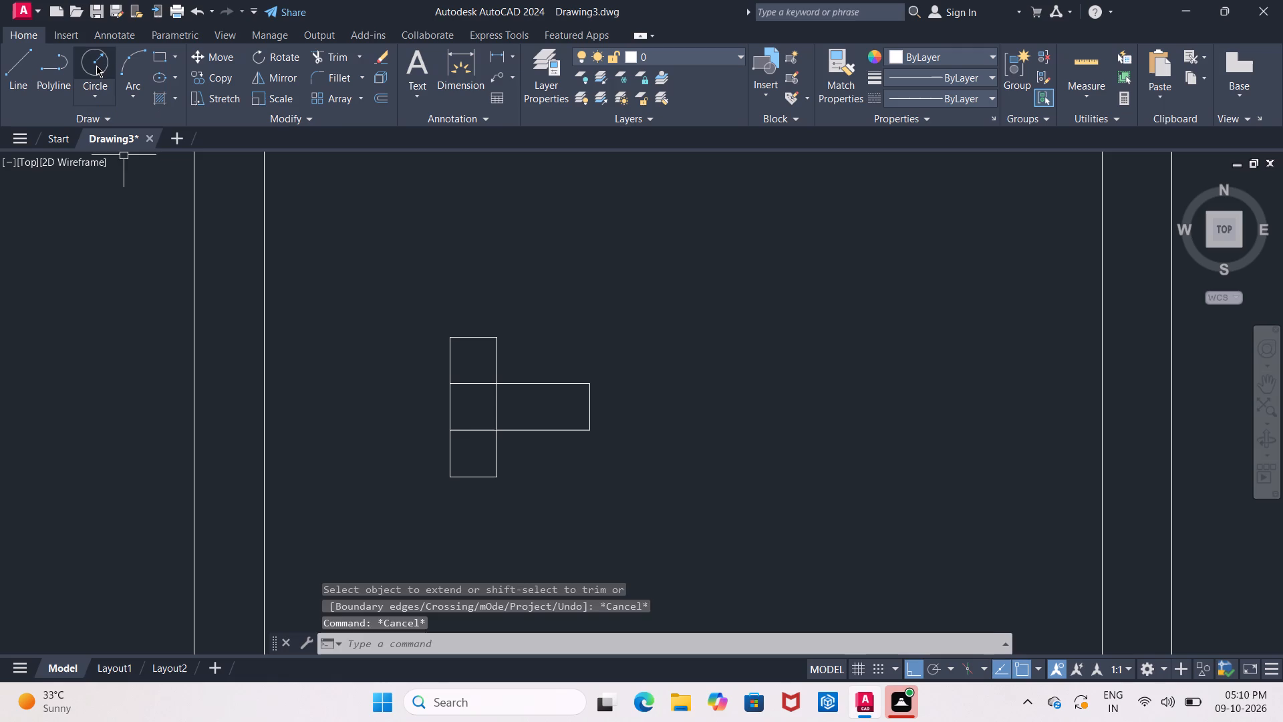
click(96, 66)
key(Escape)
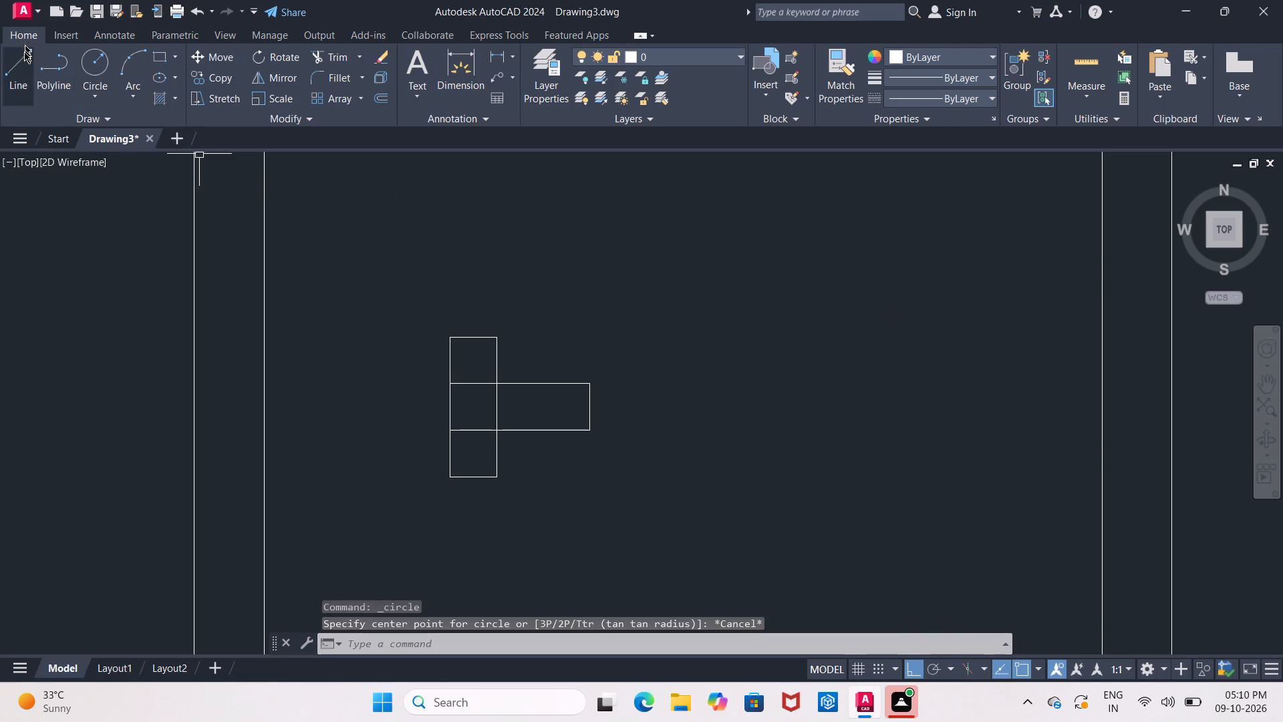
click(24, 53)
scroll(422, 384, up, 2)
middle_drag(406, 378, 274, 333)
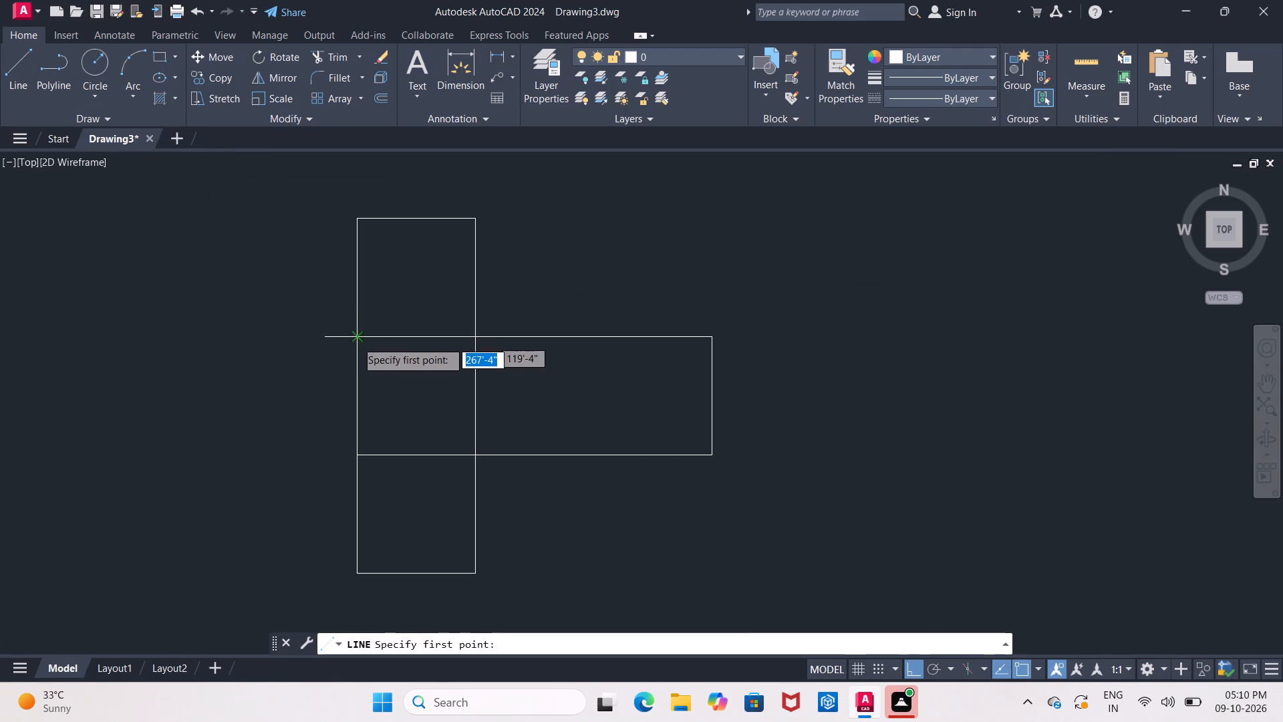
click(358, 341)
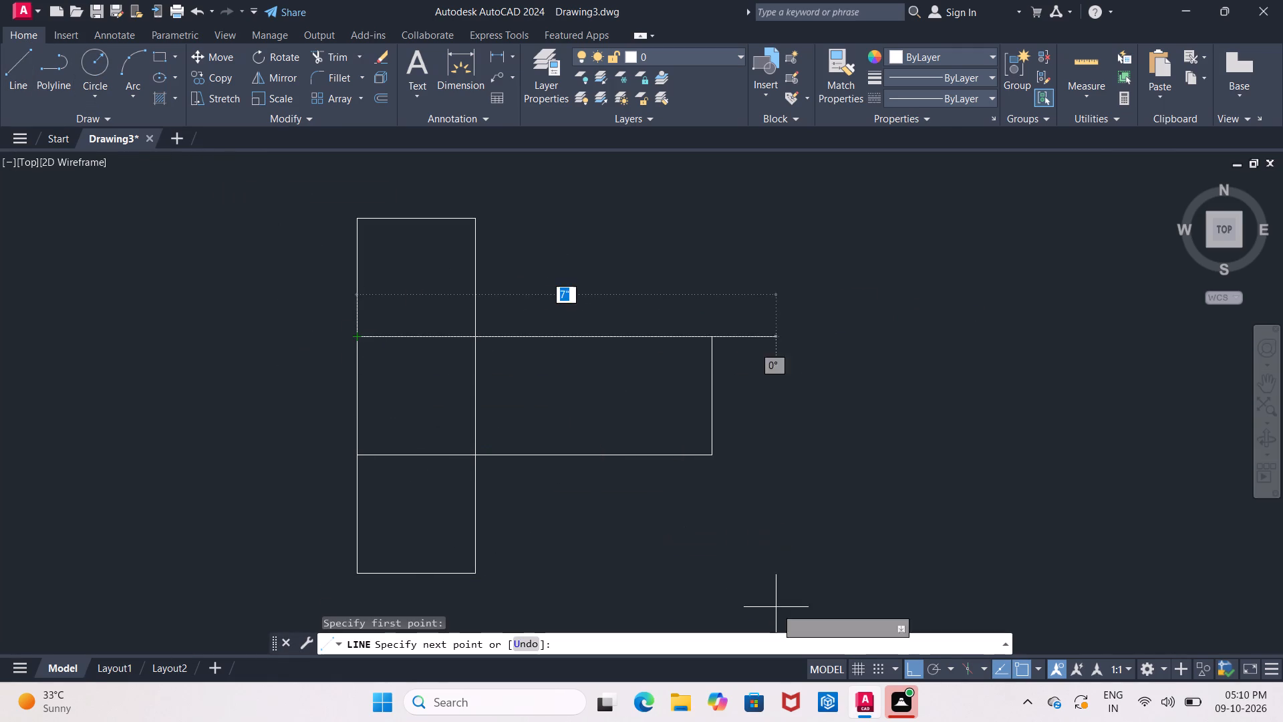
click(910, 663)
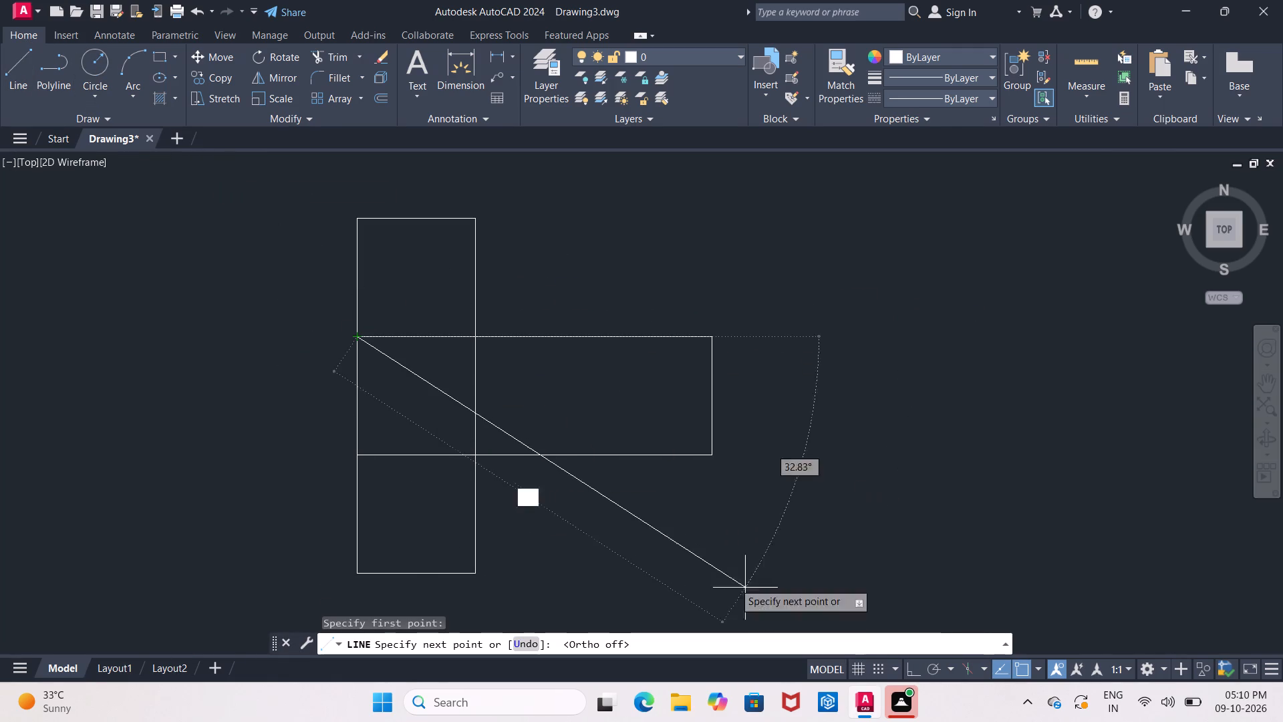
scroll(499, 436, up, 2)
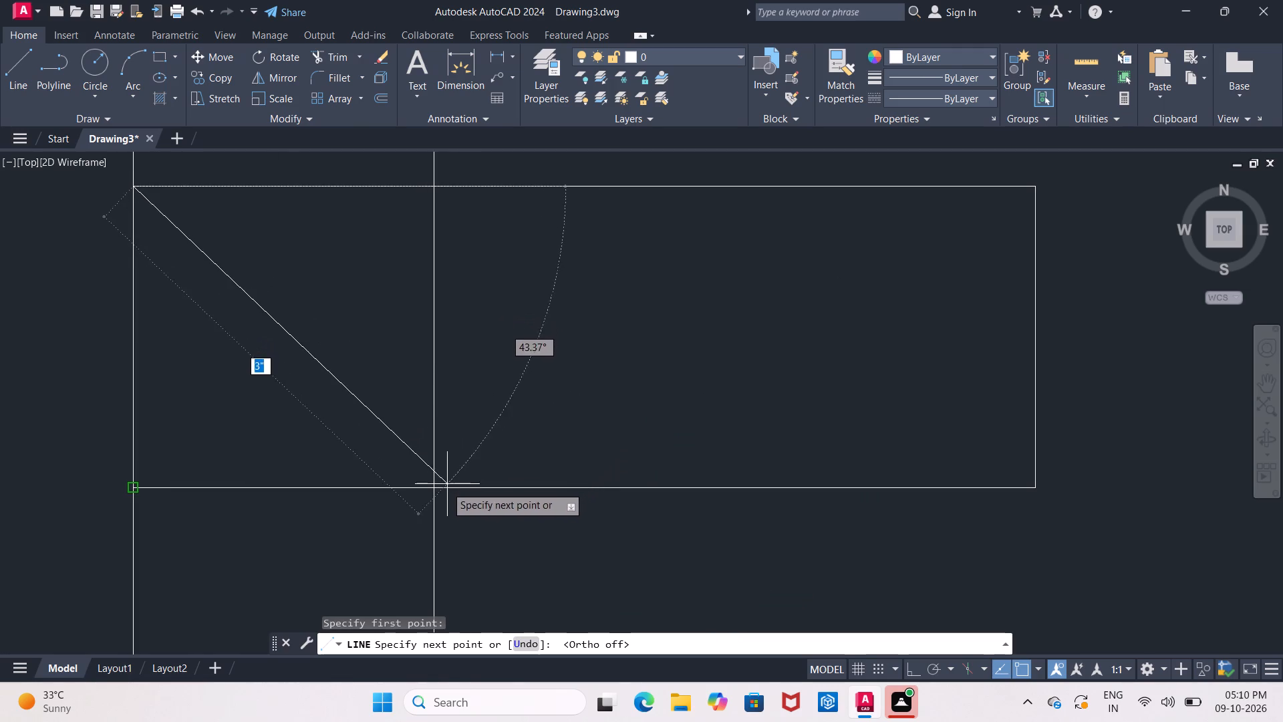
scroll(434, 491, up, 4)
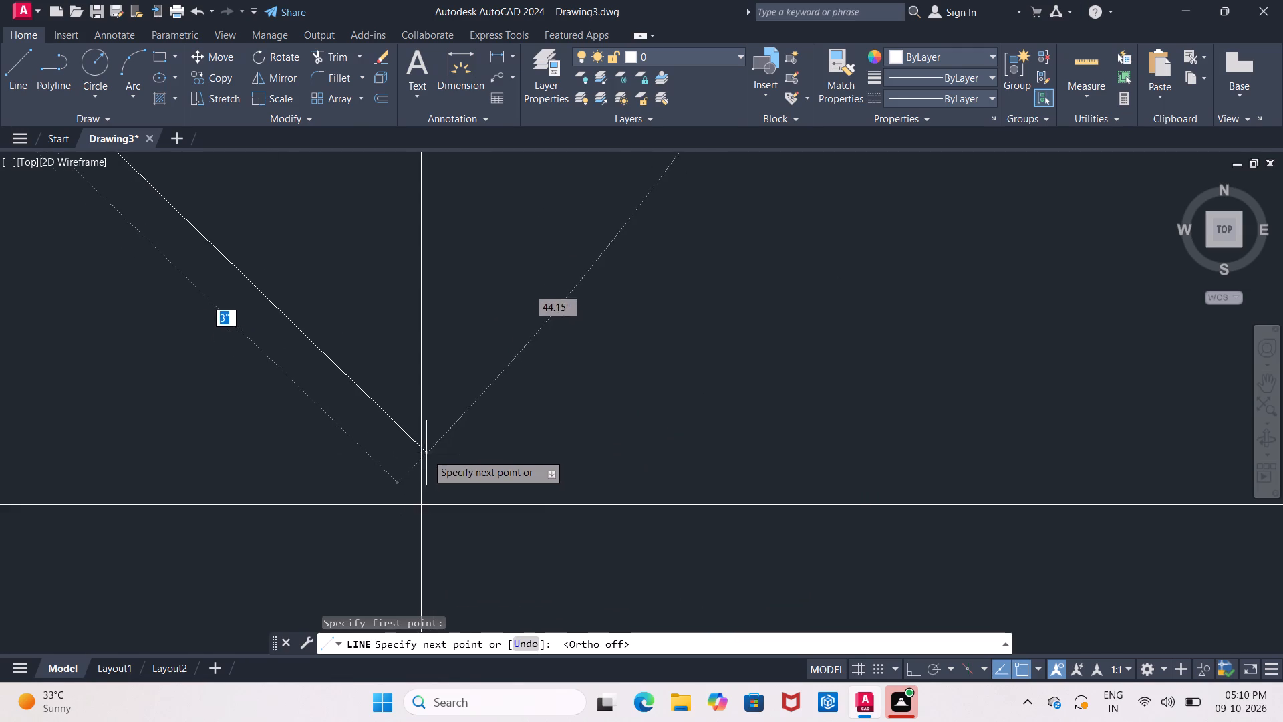
click(420, 501)
scroll(428, 498, down, 1)
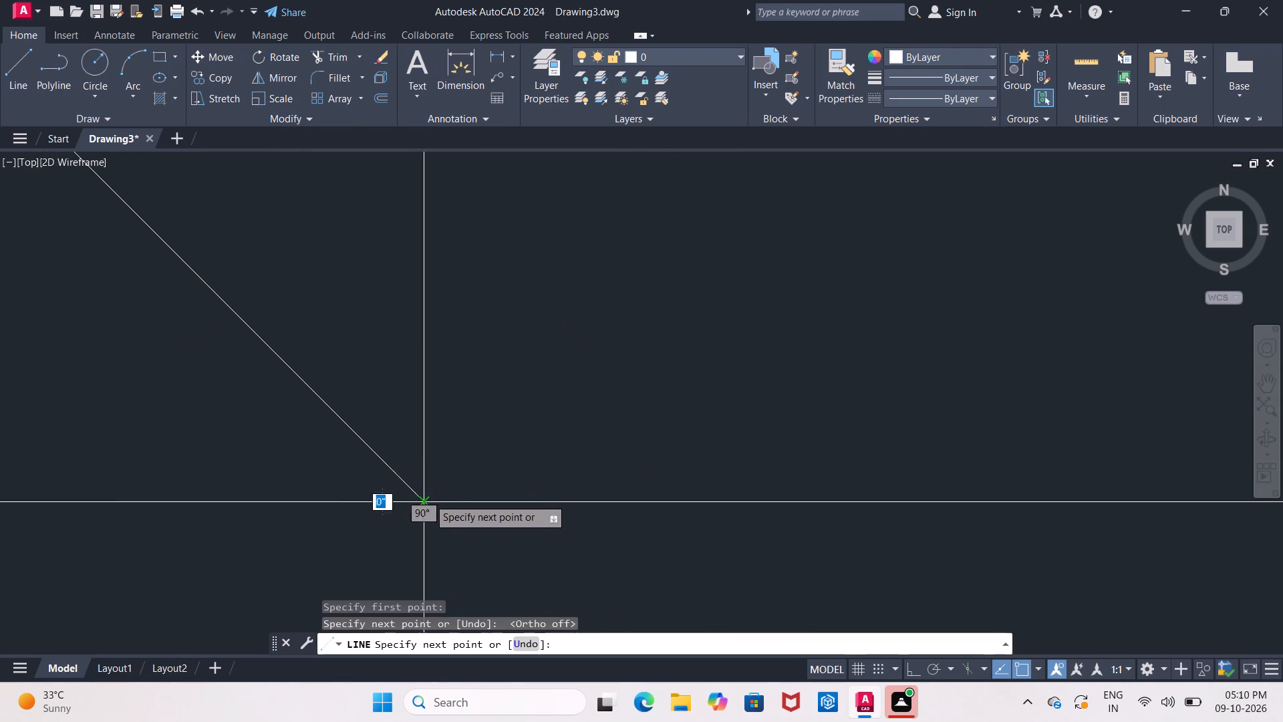
scroll(434, 497, down, 1)
middle_drag(370, 429, 509, 494)
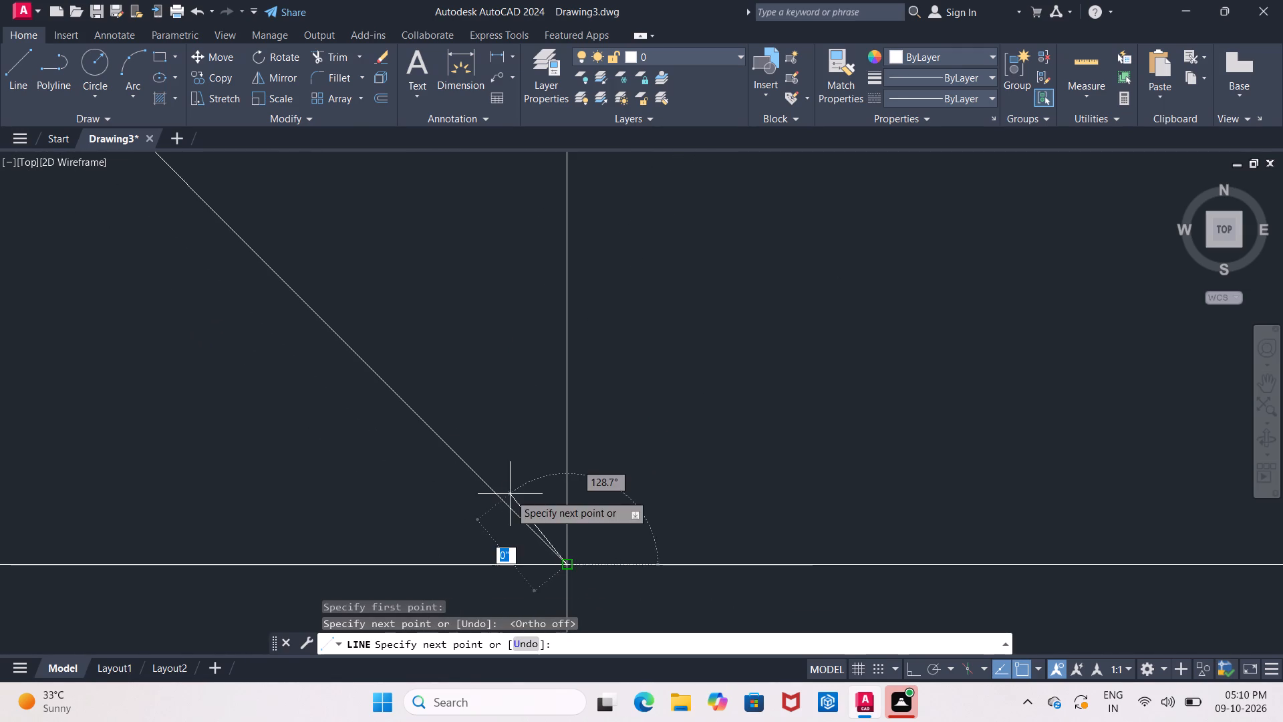
key(Escape)
Draw the crossing diagonal from the upper-right to the lower-left corner of the same middle square.
scroll(506, 487, down, 3)
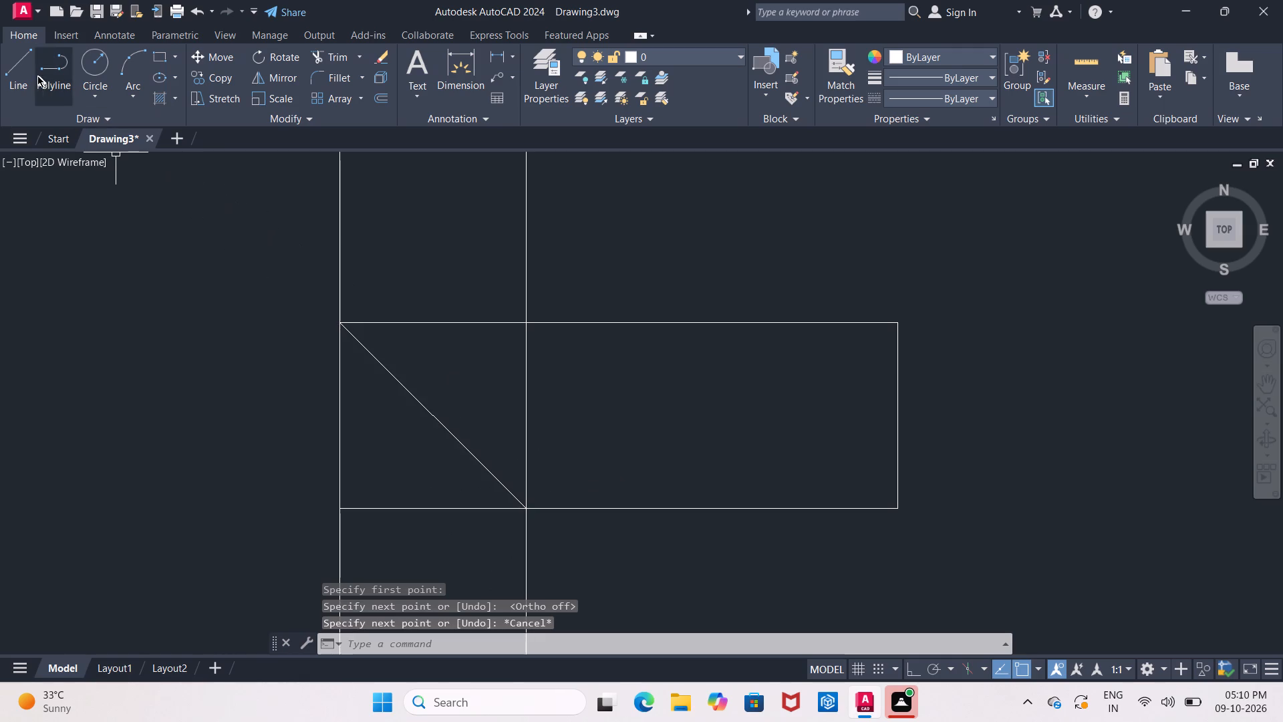
click(27, 75)
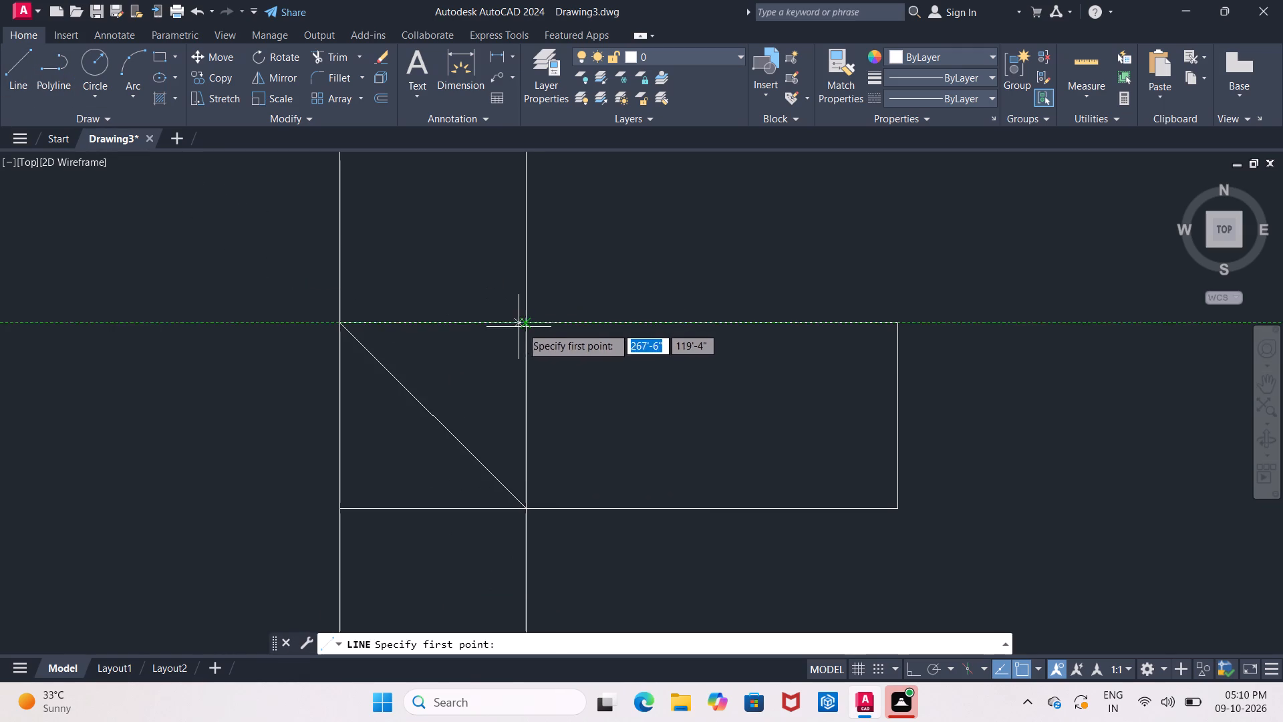
click(527, 321)
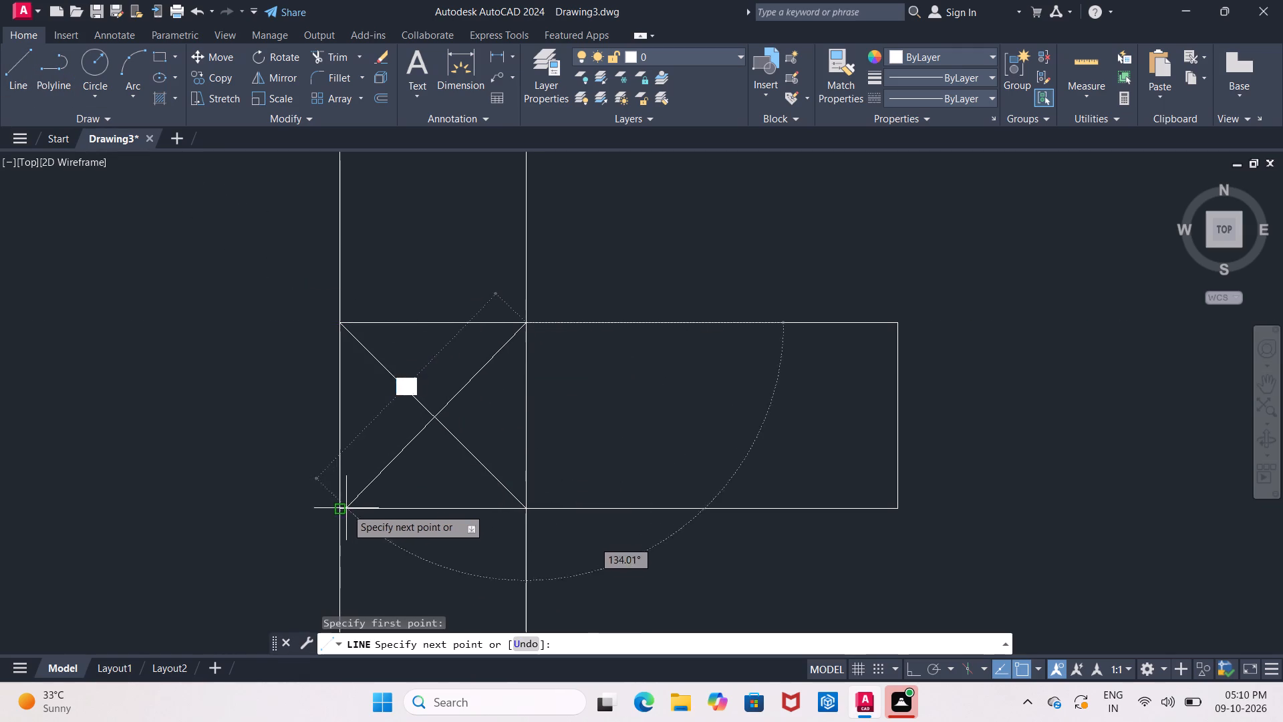
scroll(340, 513, up, 5)
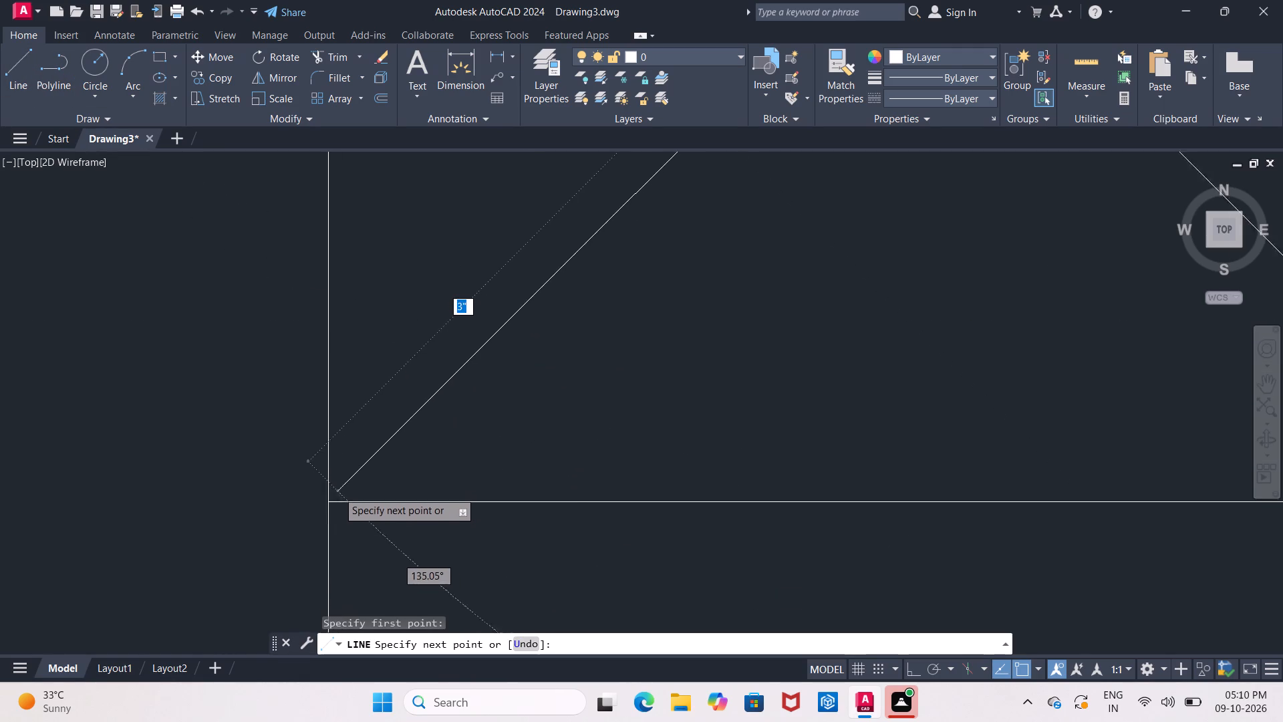
scroll(337, 490, up, 1)
click(313, 521)
scroll(313, 521, down, 2)
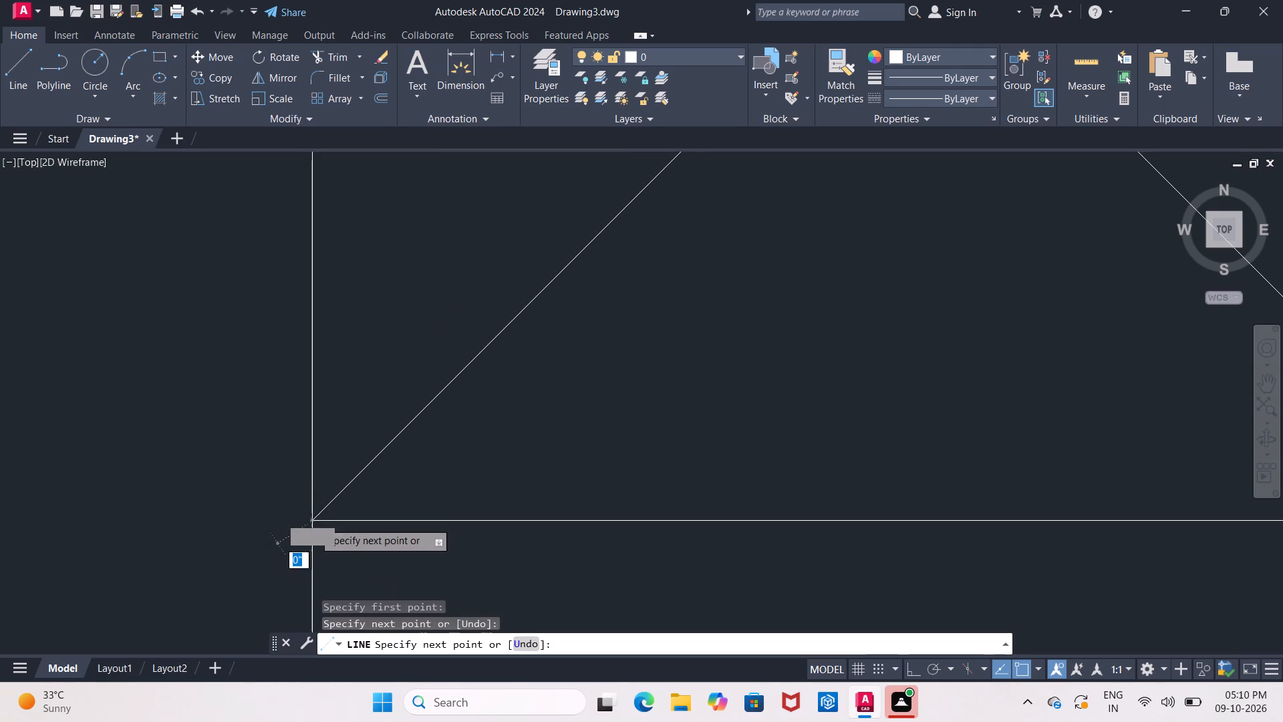
scroll(313, 521, down, 6)
key(Escape)
scroll(326, 518, down, 3)
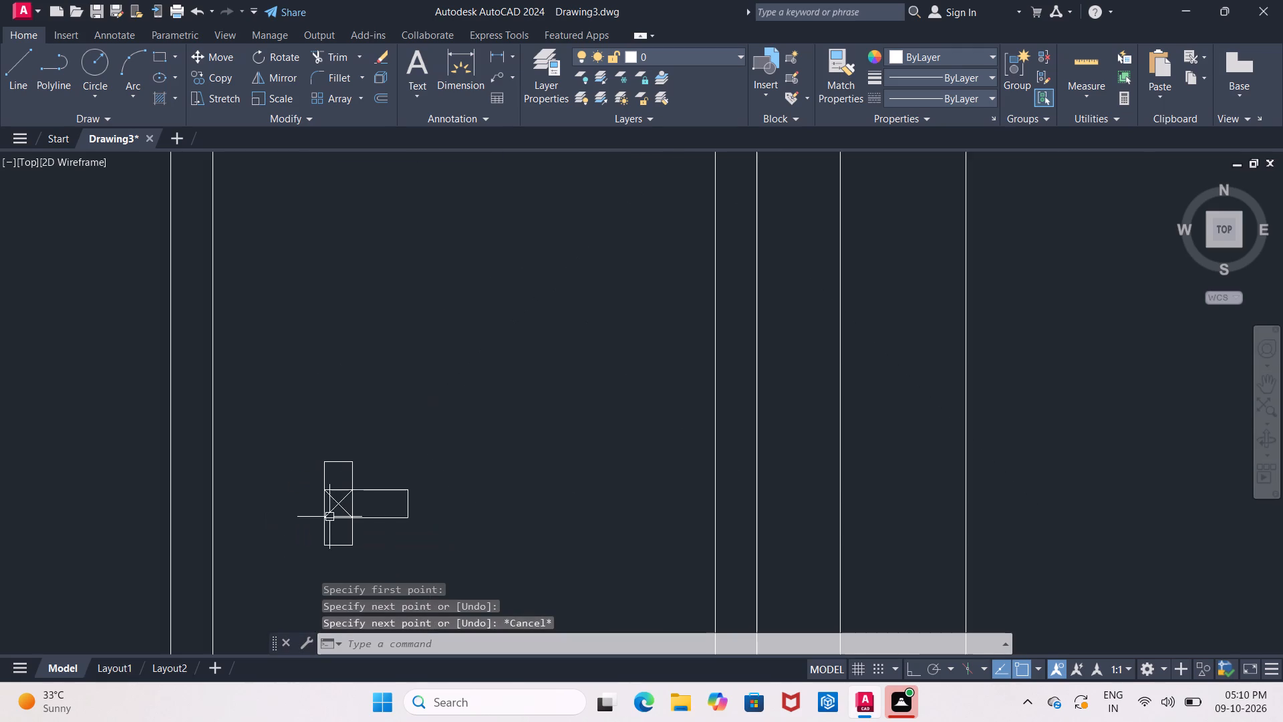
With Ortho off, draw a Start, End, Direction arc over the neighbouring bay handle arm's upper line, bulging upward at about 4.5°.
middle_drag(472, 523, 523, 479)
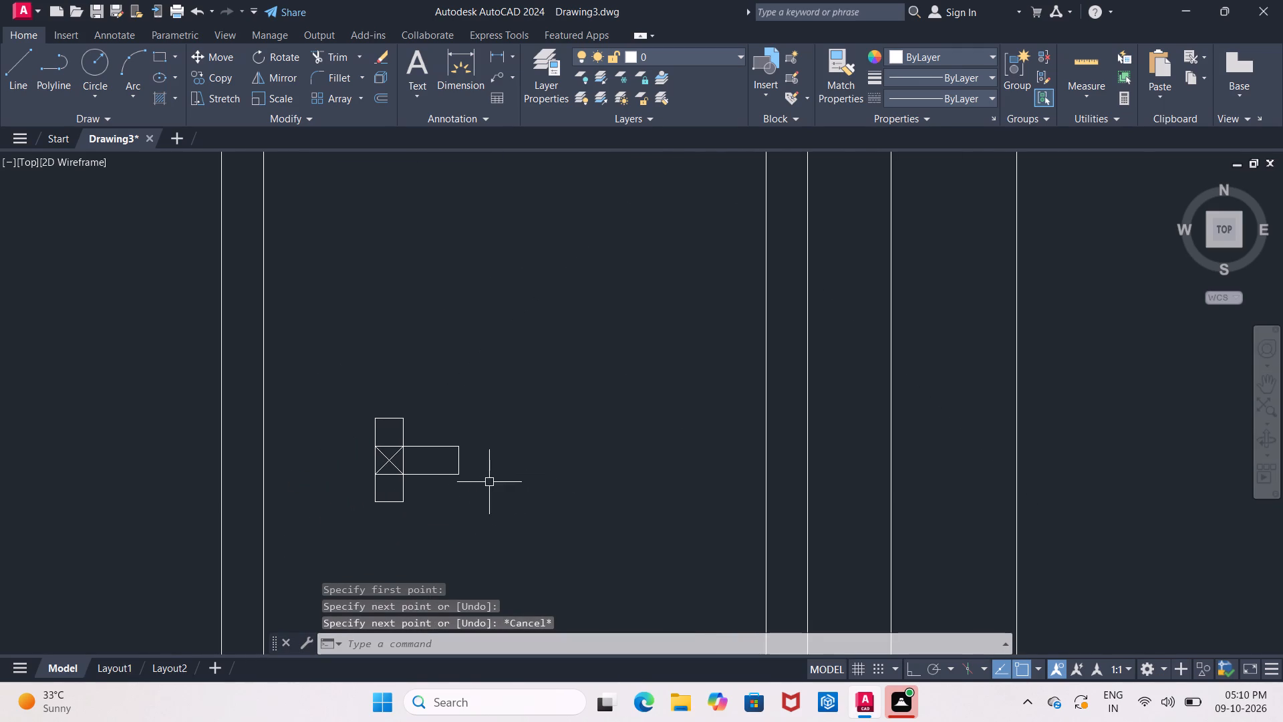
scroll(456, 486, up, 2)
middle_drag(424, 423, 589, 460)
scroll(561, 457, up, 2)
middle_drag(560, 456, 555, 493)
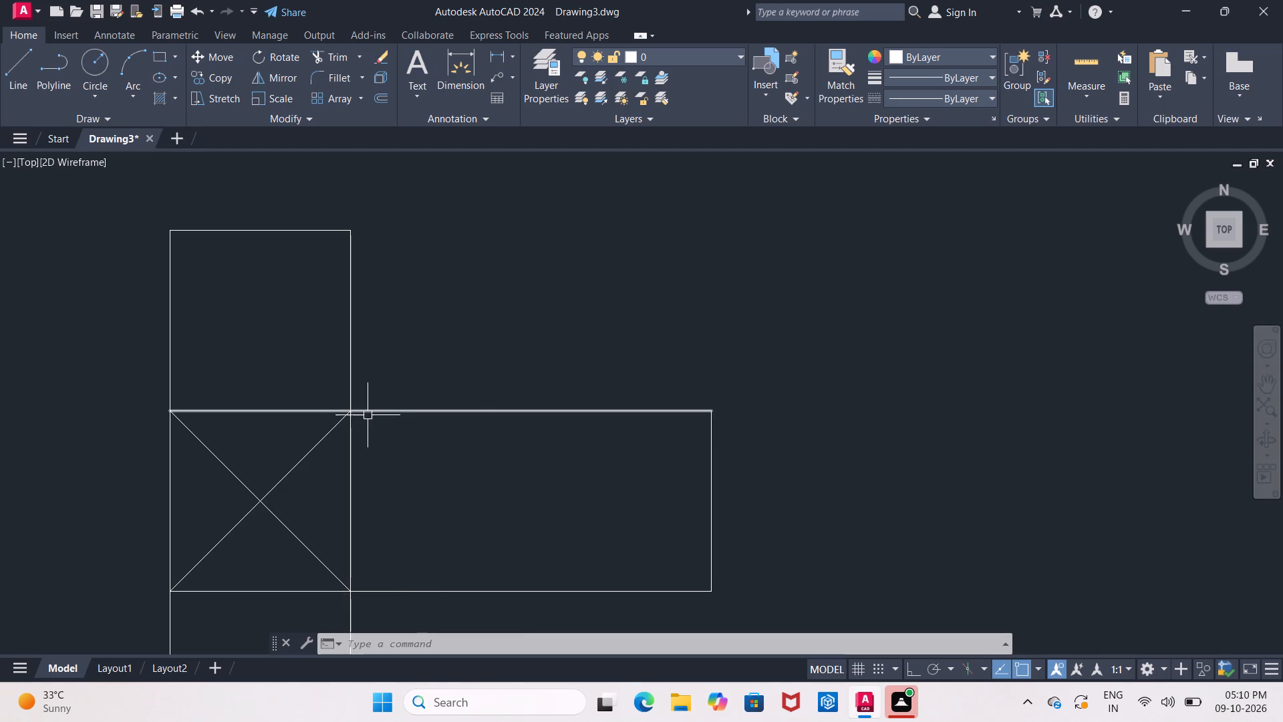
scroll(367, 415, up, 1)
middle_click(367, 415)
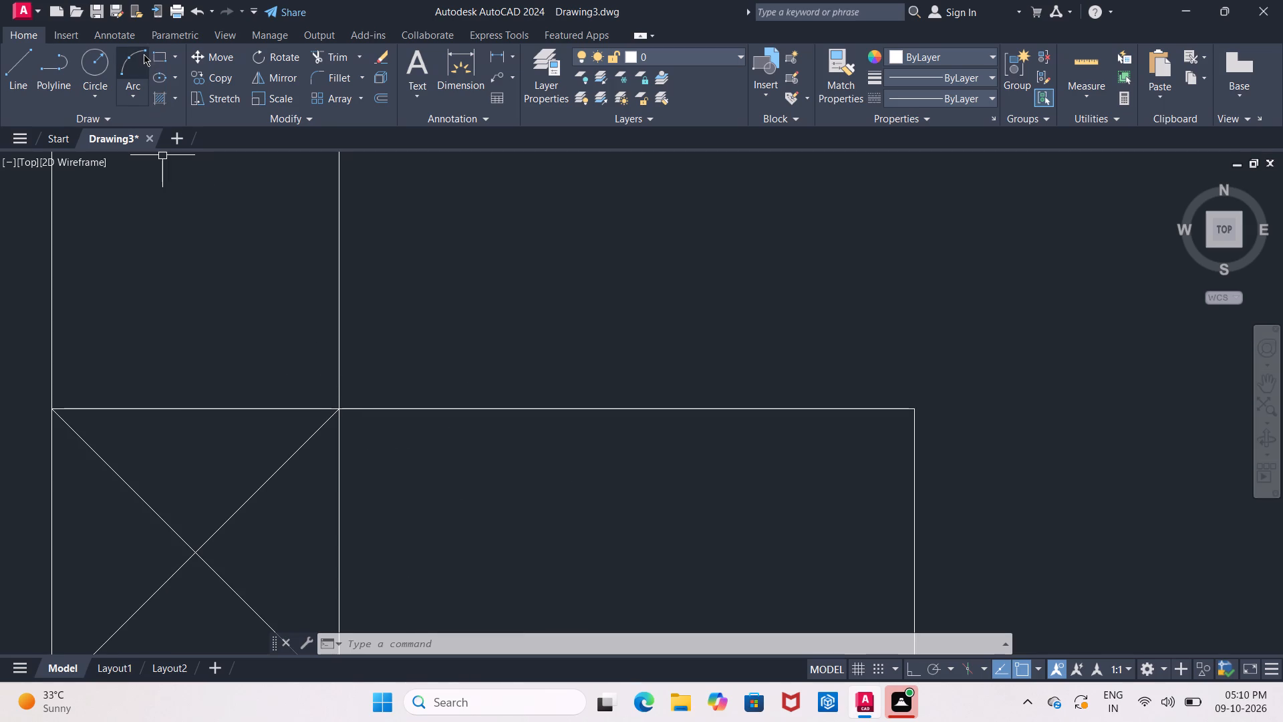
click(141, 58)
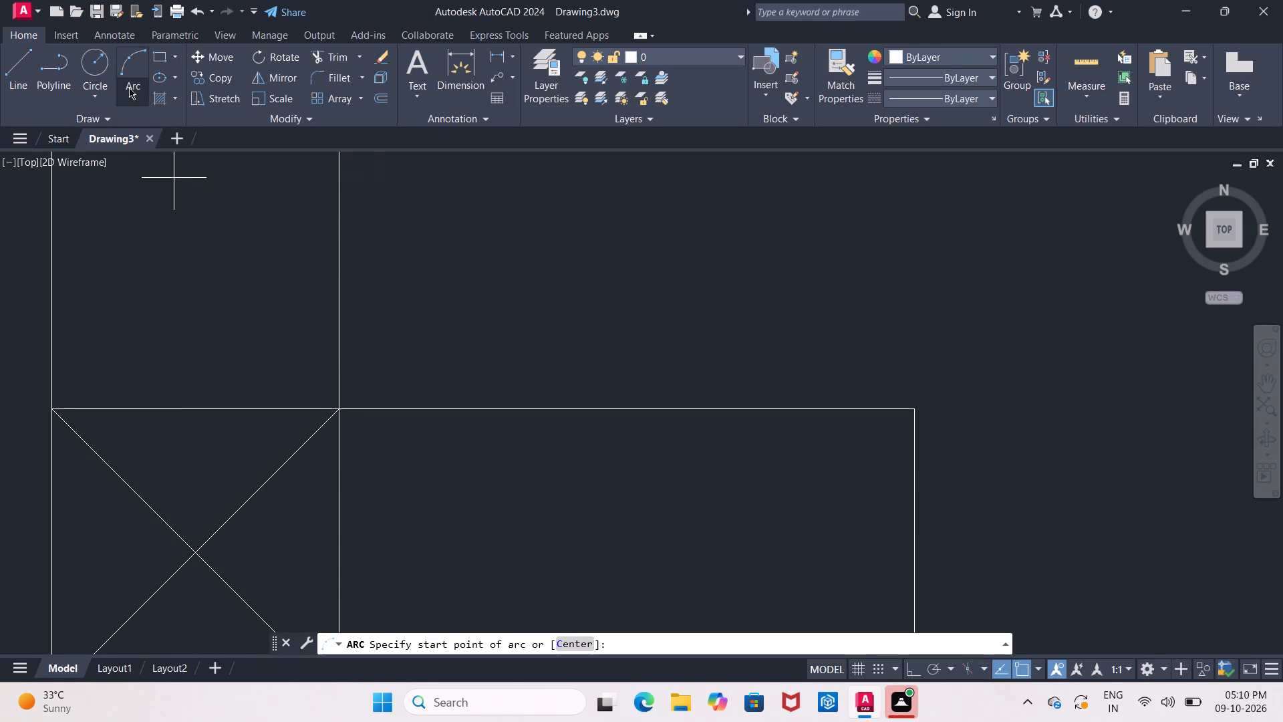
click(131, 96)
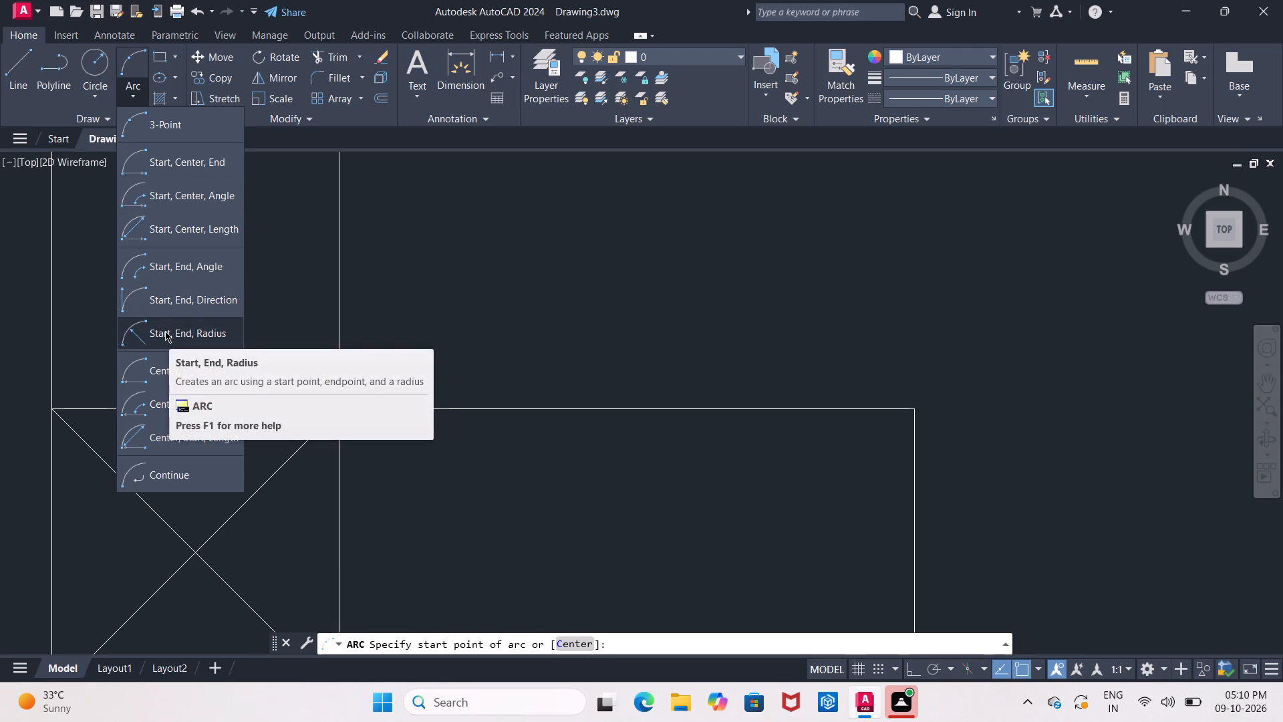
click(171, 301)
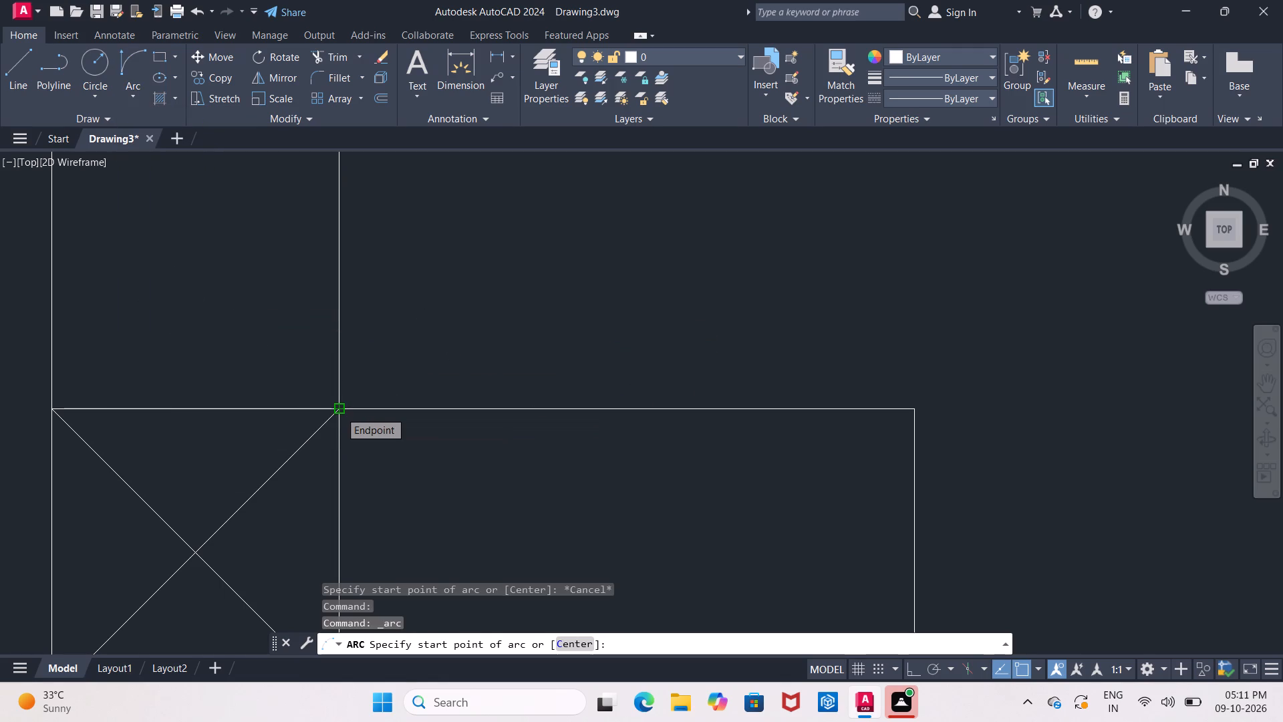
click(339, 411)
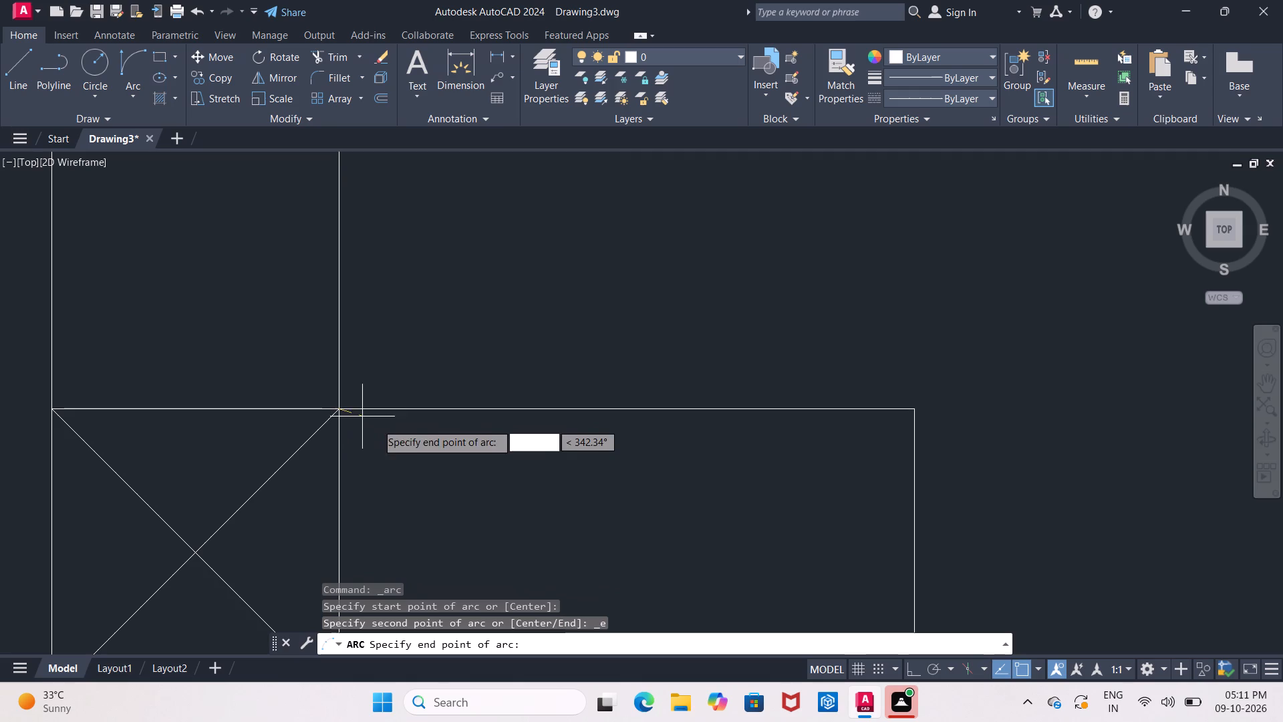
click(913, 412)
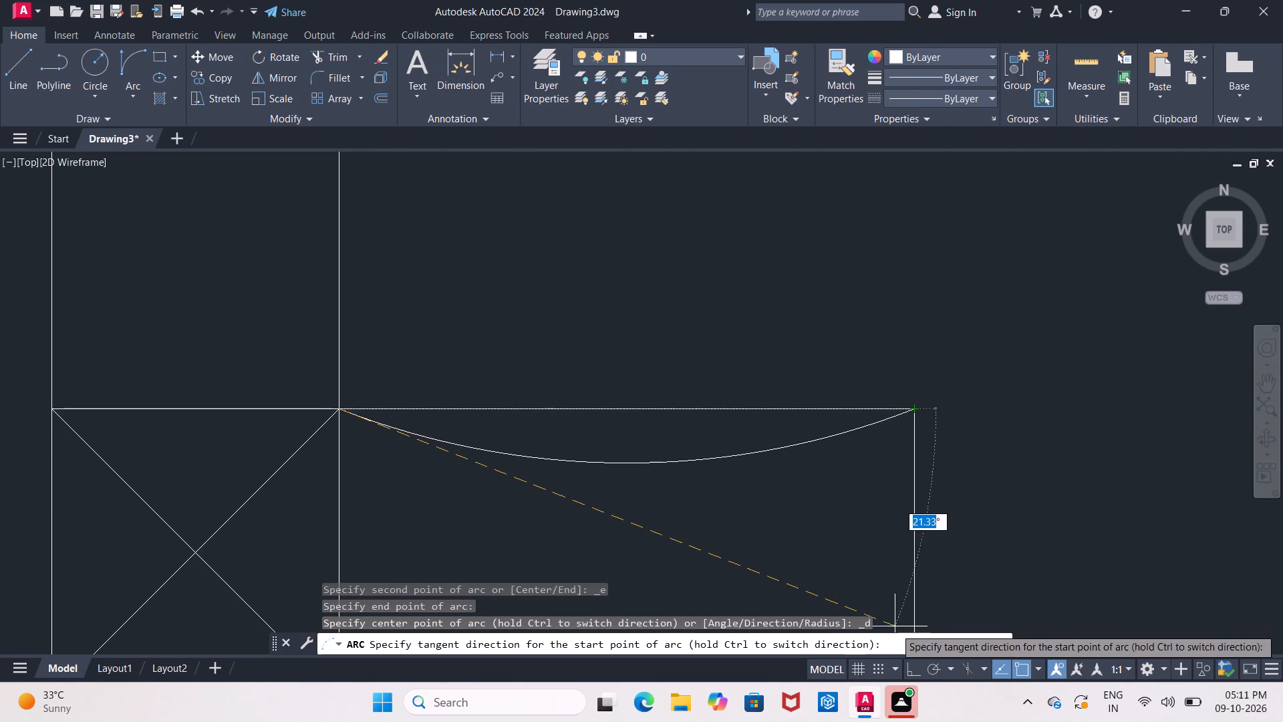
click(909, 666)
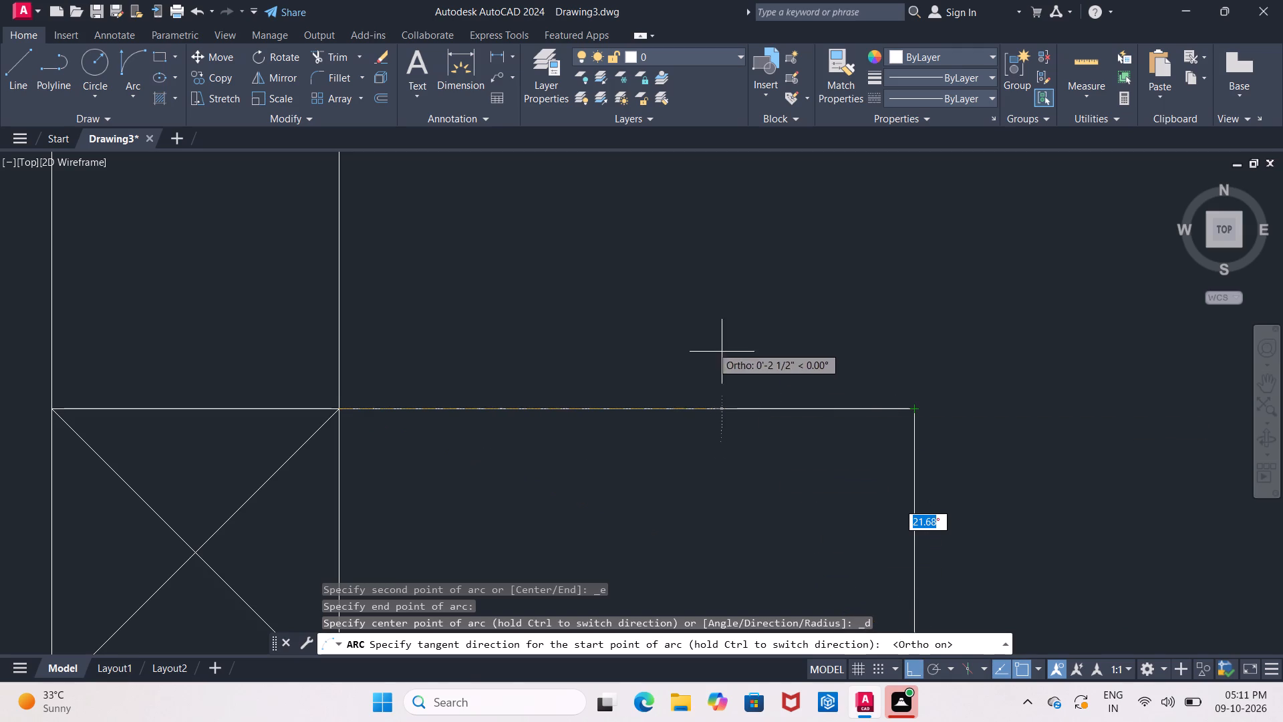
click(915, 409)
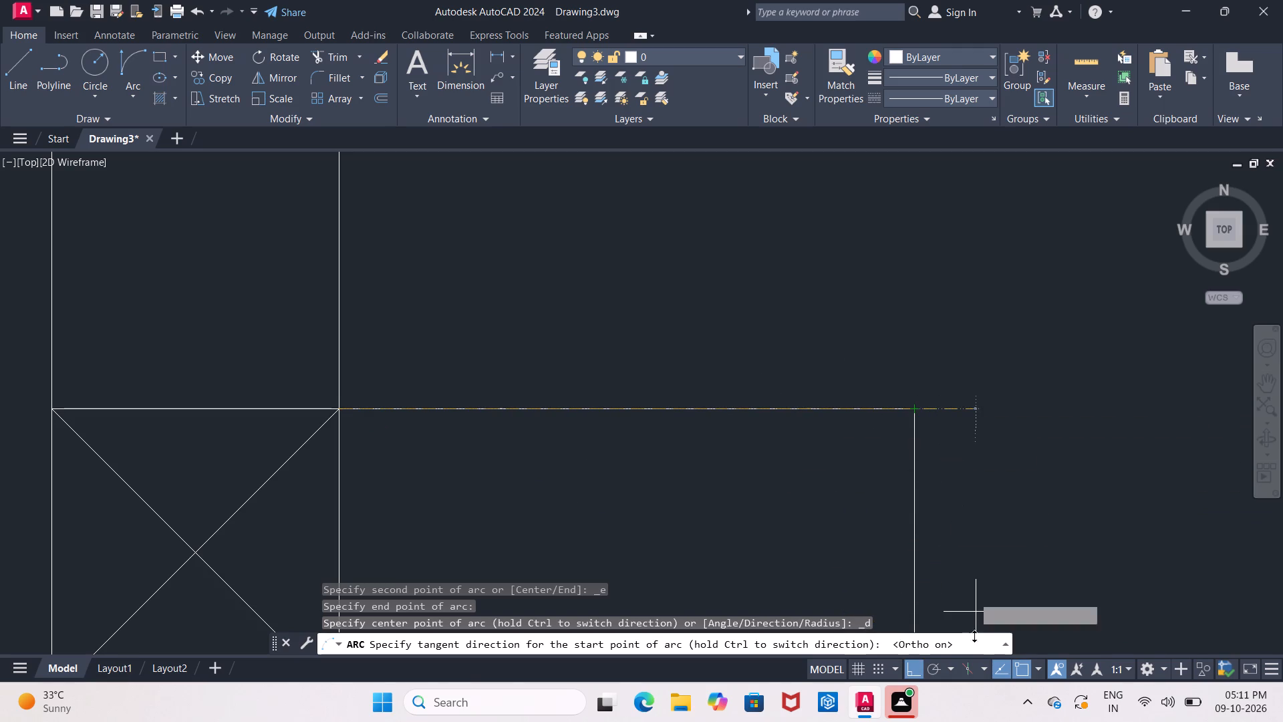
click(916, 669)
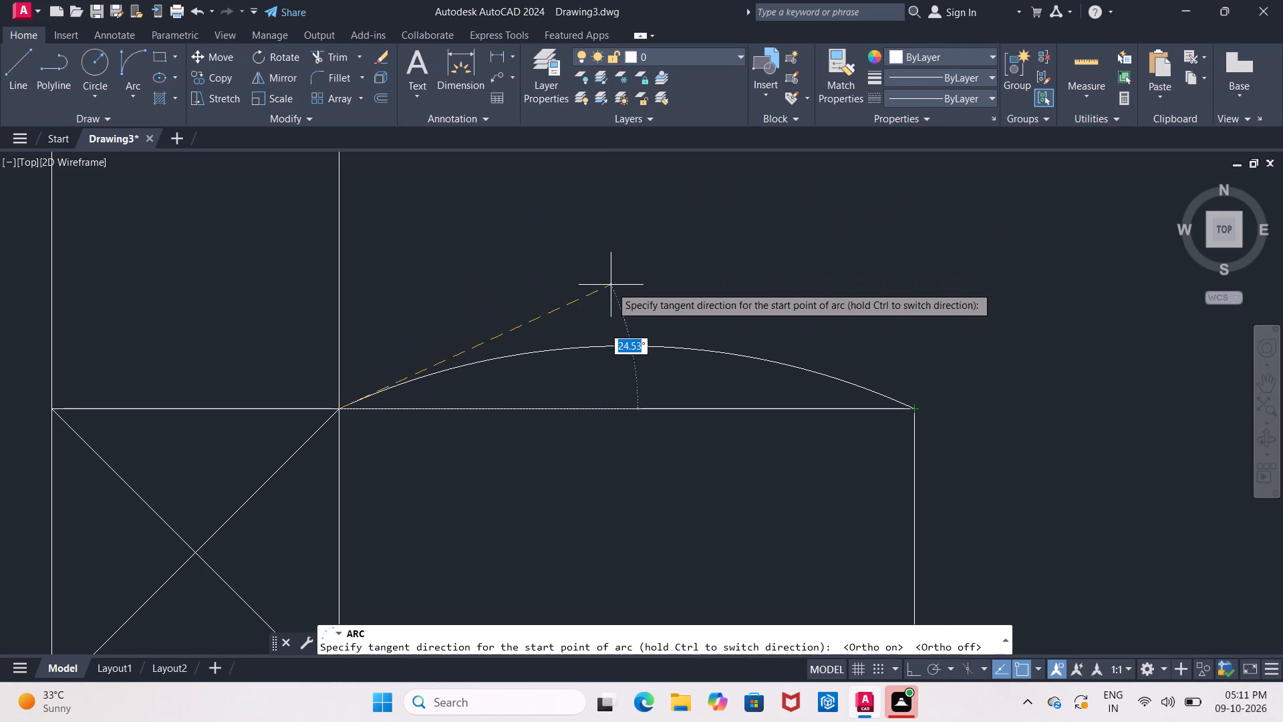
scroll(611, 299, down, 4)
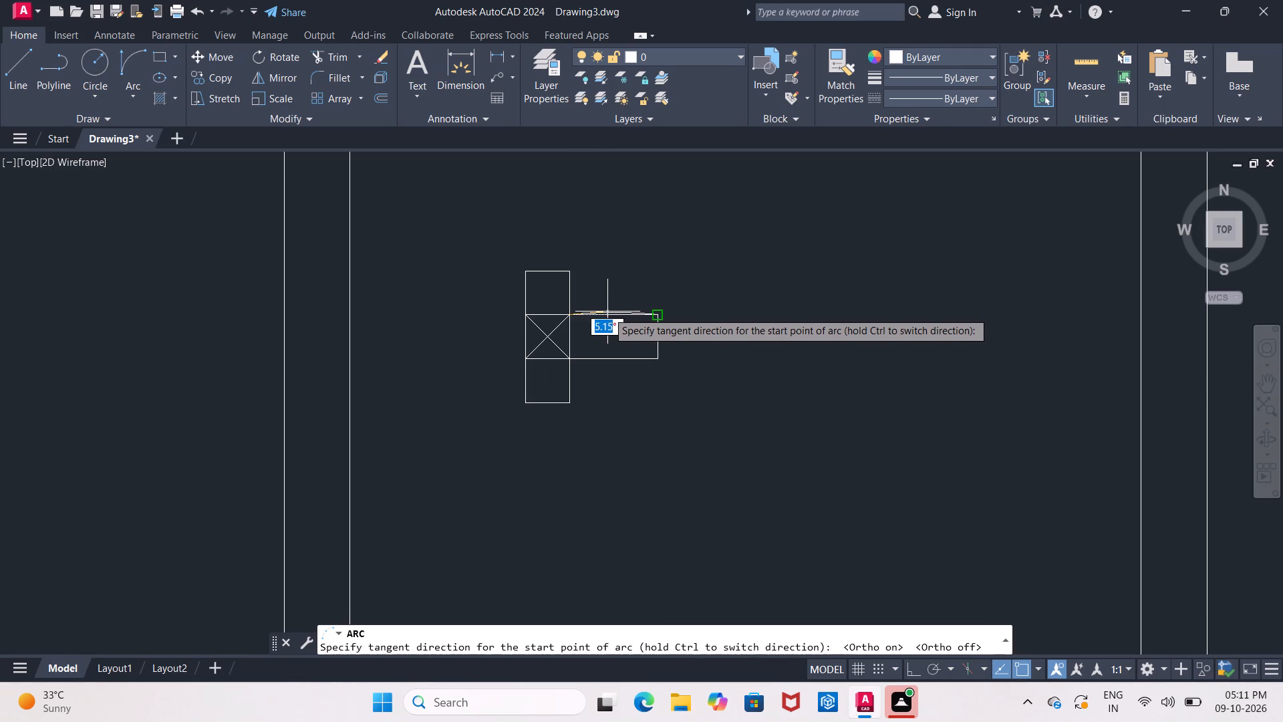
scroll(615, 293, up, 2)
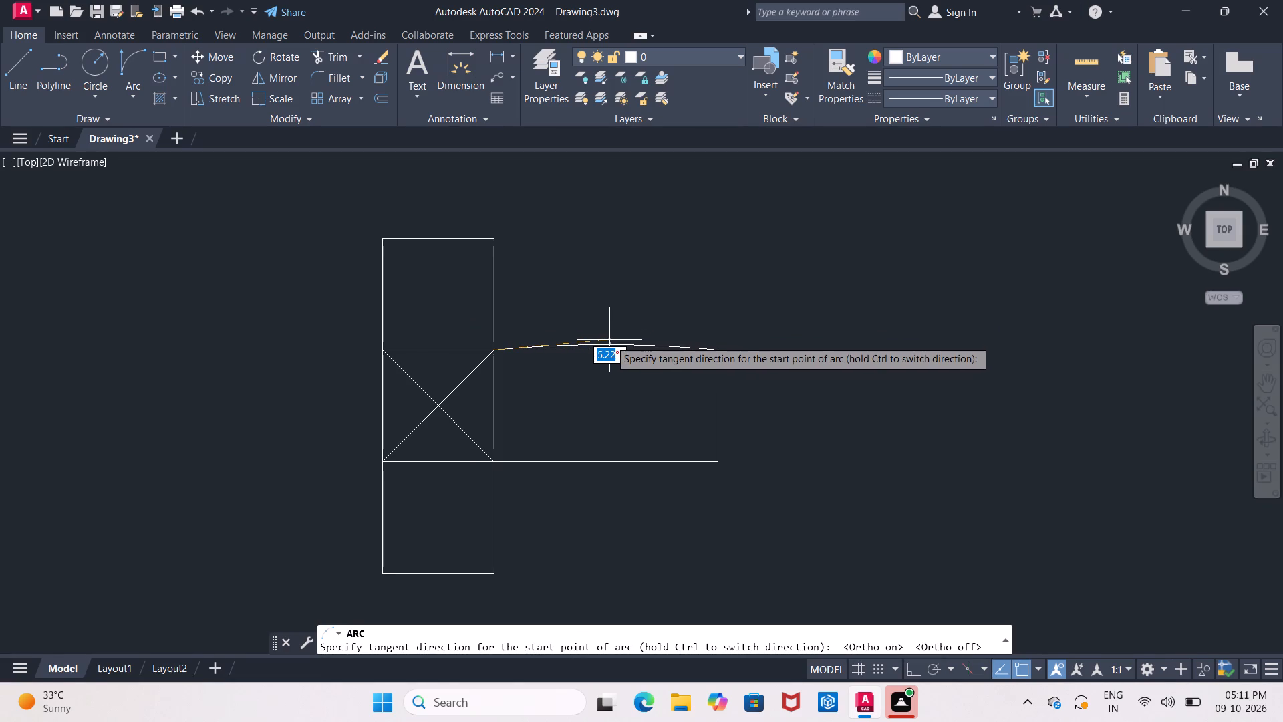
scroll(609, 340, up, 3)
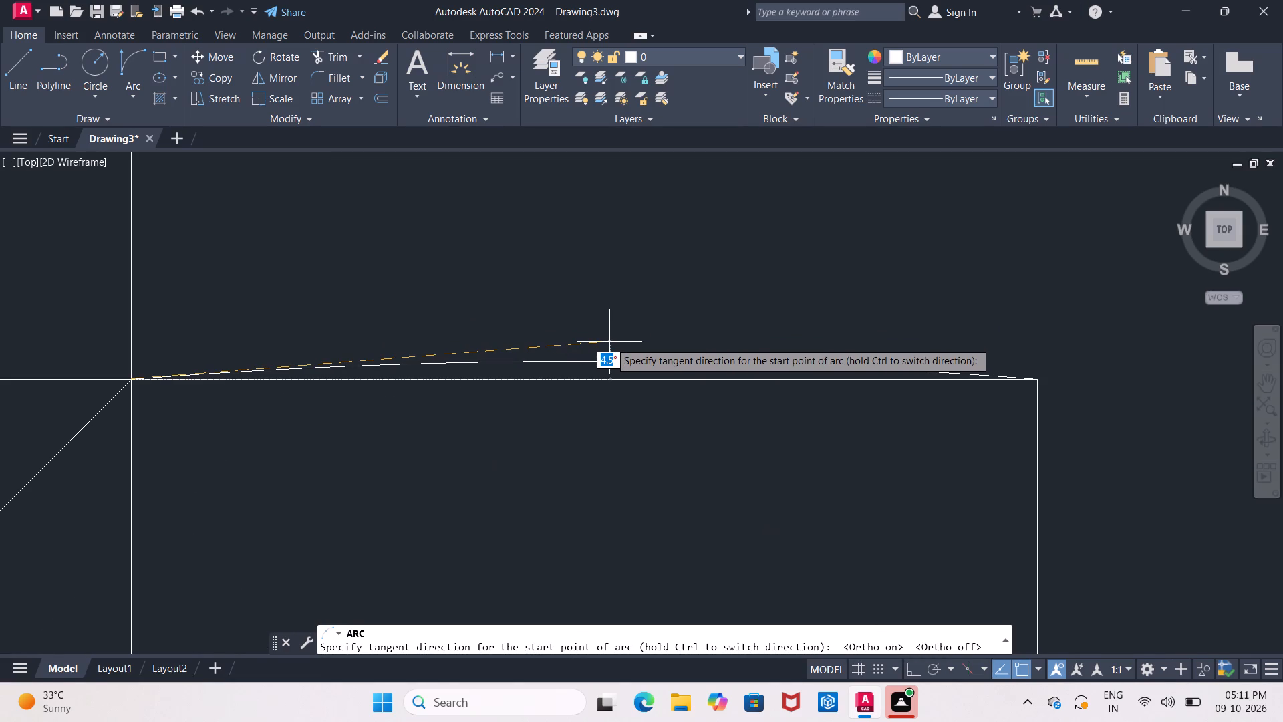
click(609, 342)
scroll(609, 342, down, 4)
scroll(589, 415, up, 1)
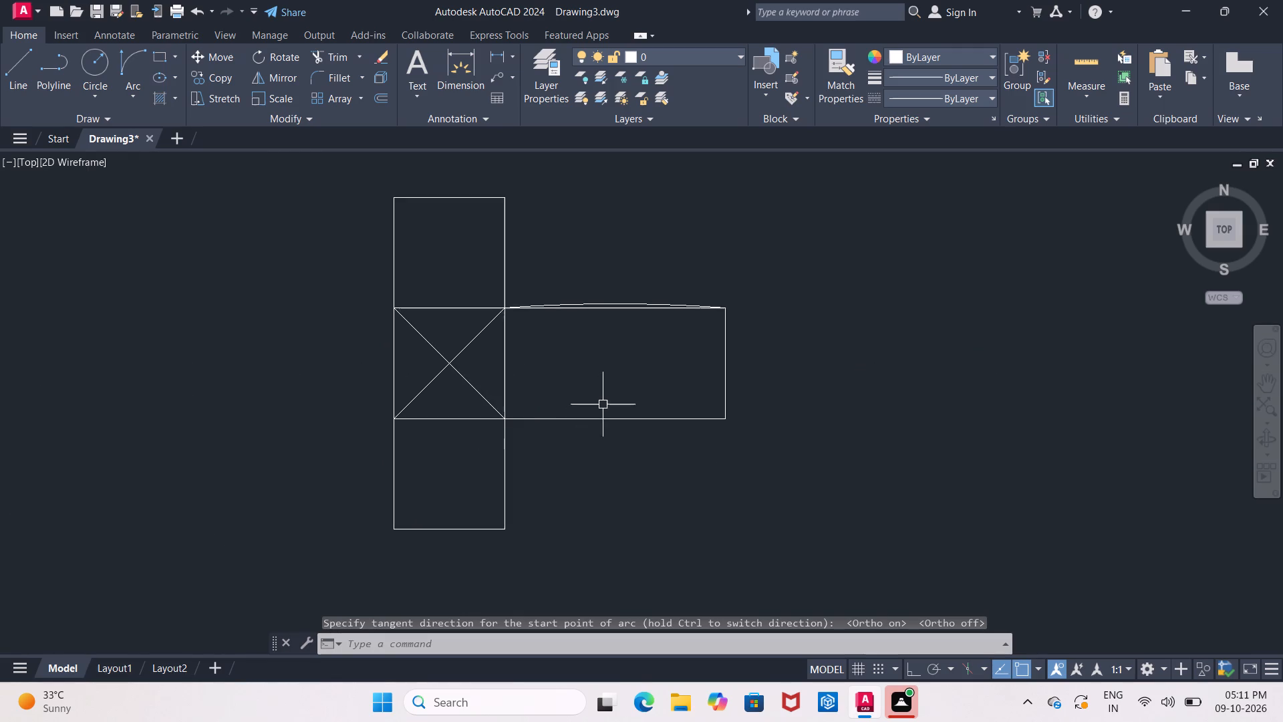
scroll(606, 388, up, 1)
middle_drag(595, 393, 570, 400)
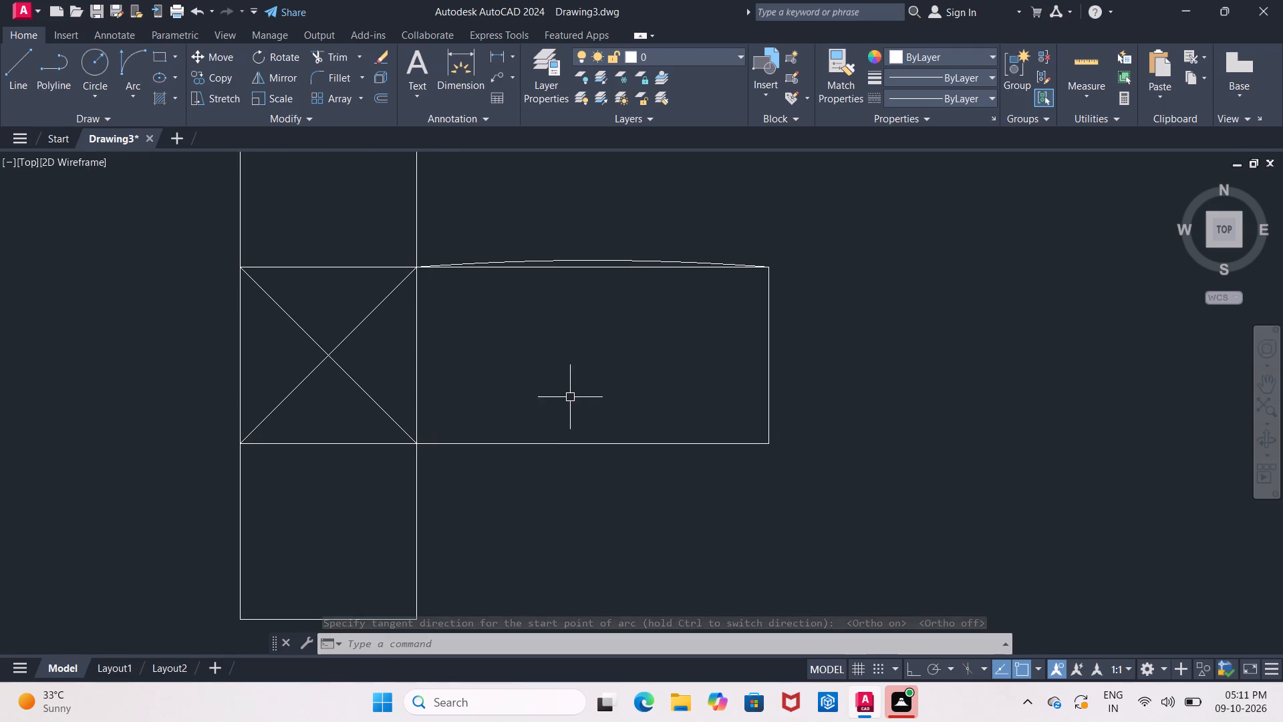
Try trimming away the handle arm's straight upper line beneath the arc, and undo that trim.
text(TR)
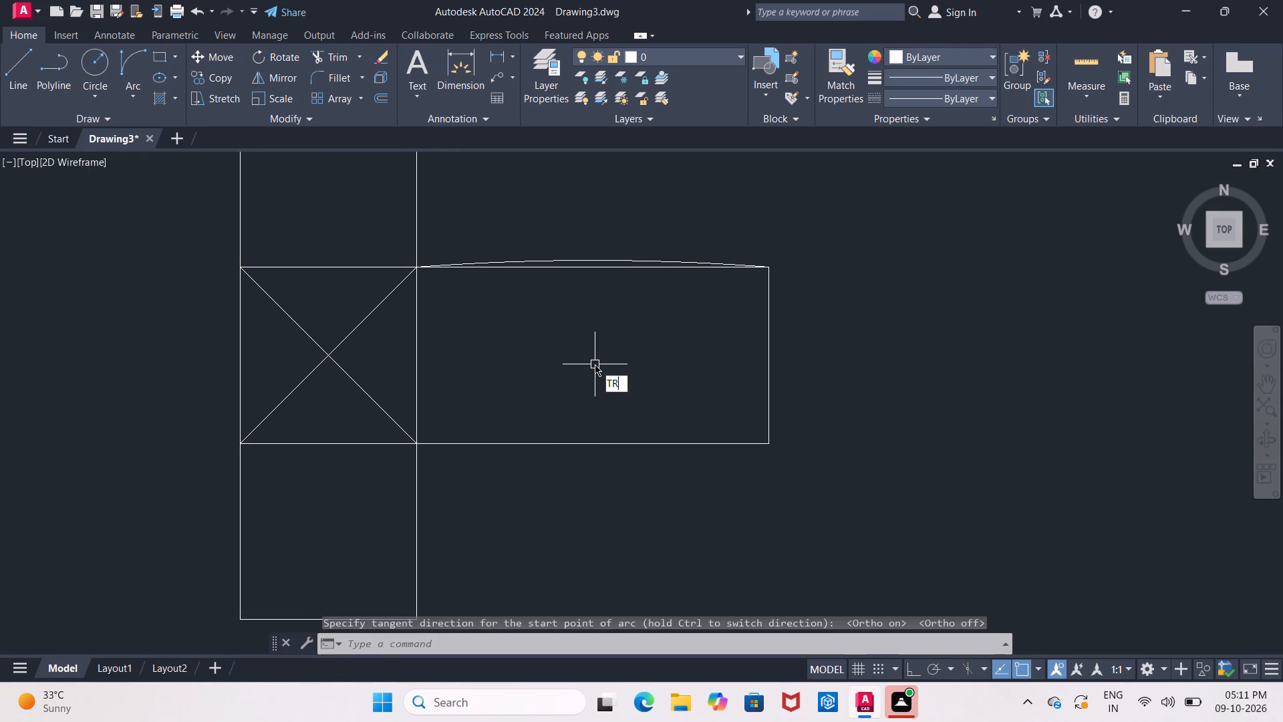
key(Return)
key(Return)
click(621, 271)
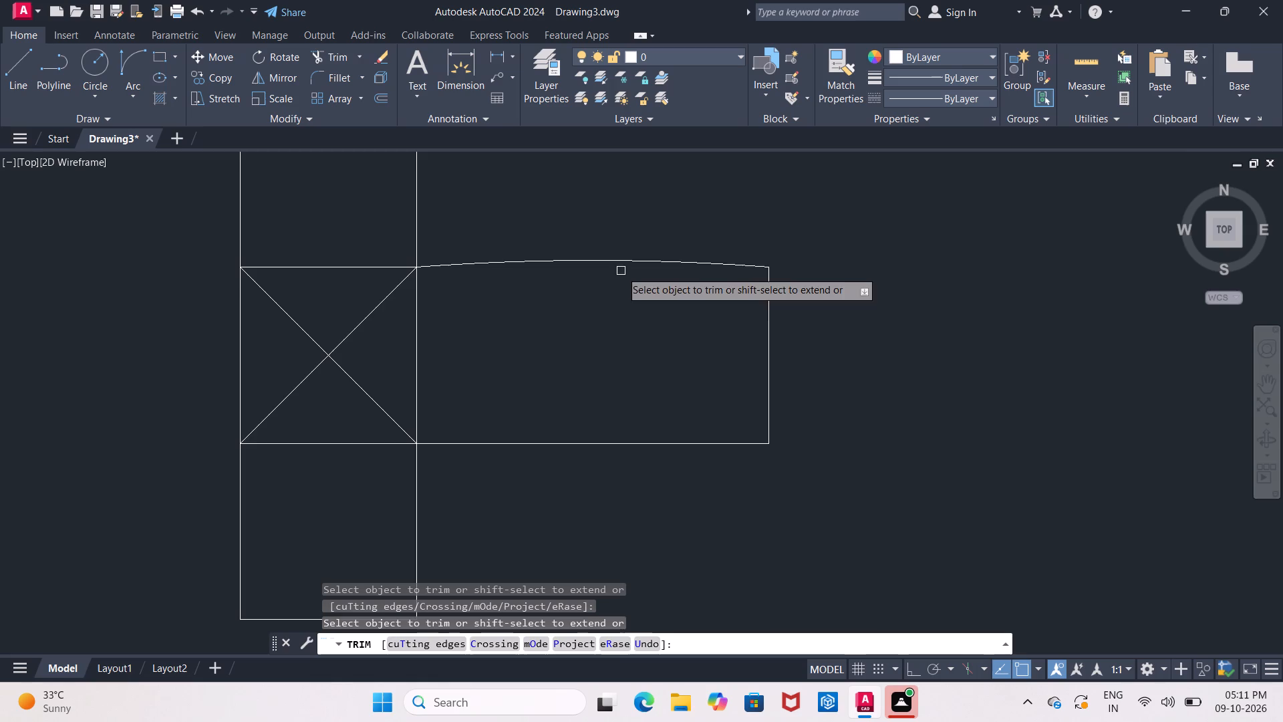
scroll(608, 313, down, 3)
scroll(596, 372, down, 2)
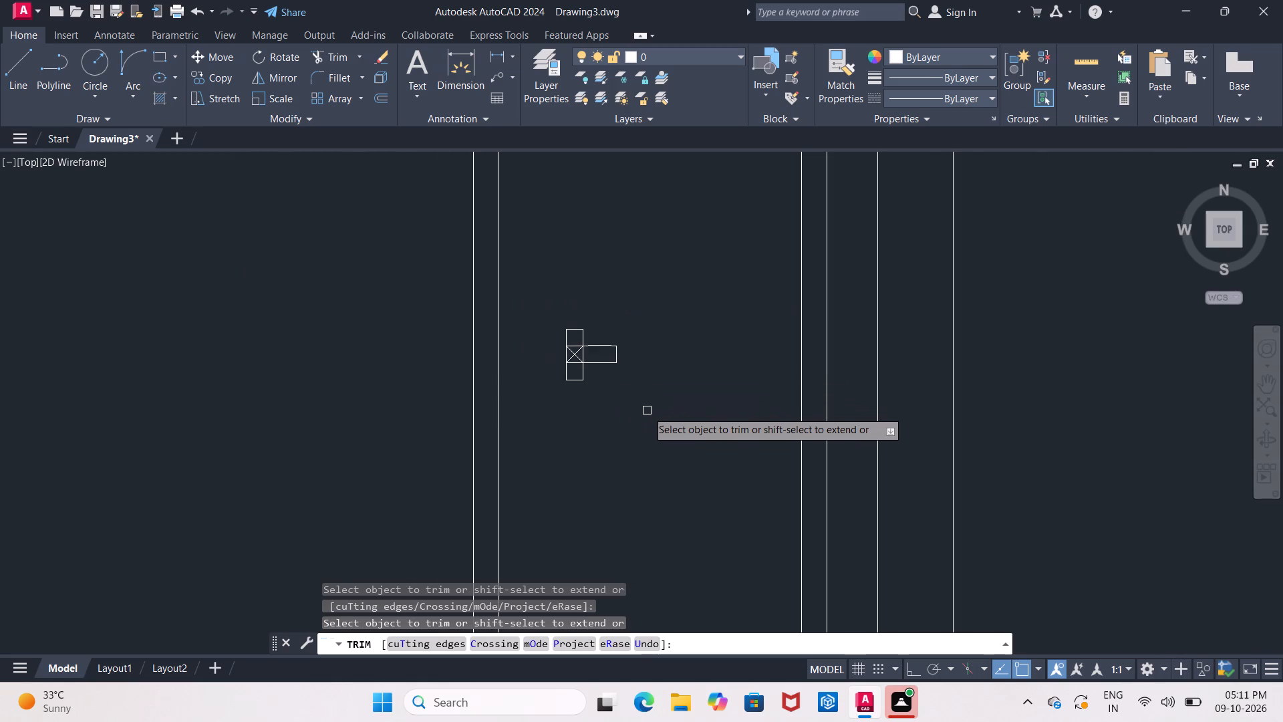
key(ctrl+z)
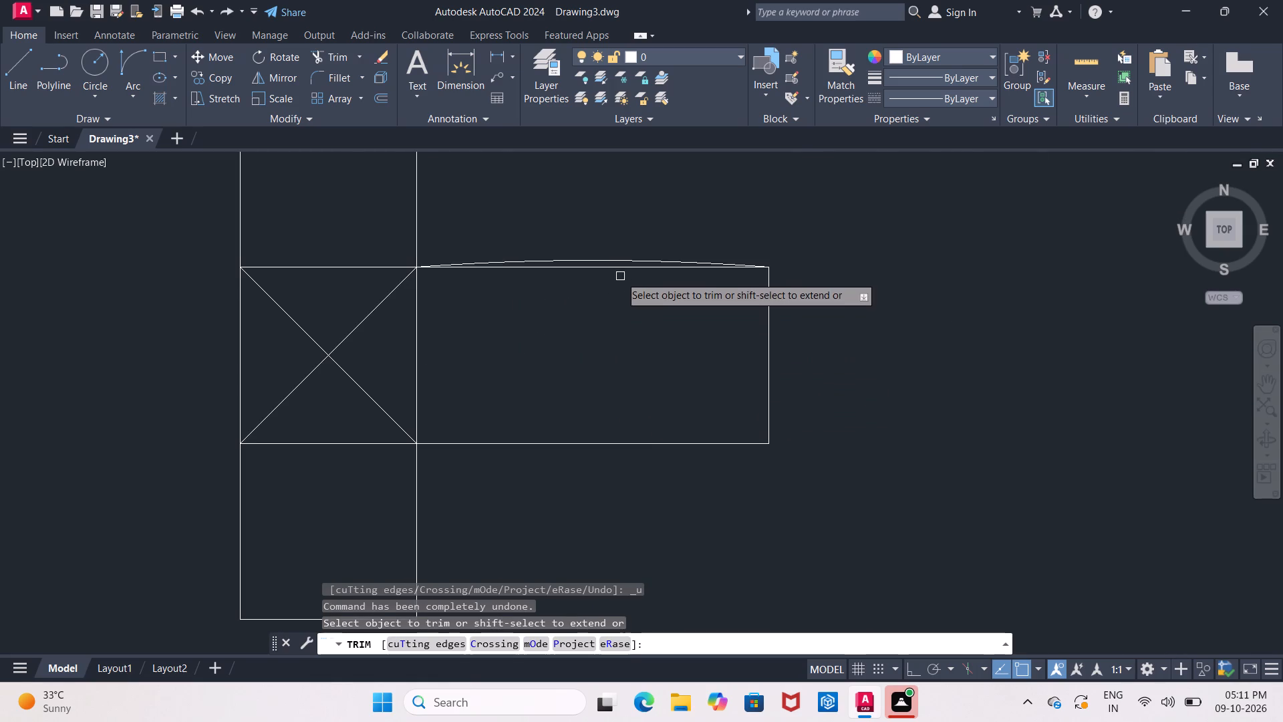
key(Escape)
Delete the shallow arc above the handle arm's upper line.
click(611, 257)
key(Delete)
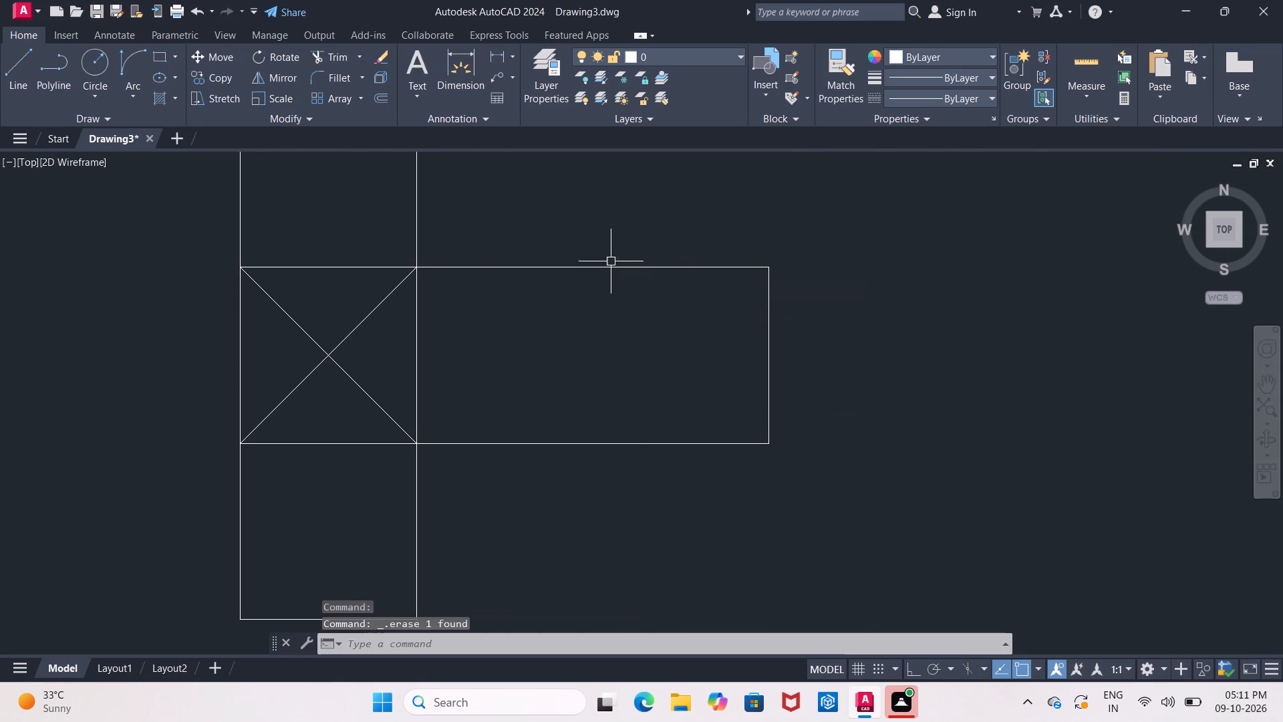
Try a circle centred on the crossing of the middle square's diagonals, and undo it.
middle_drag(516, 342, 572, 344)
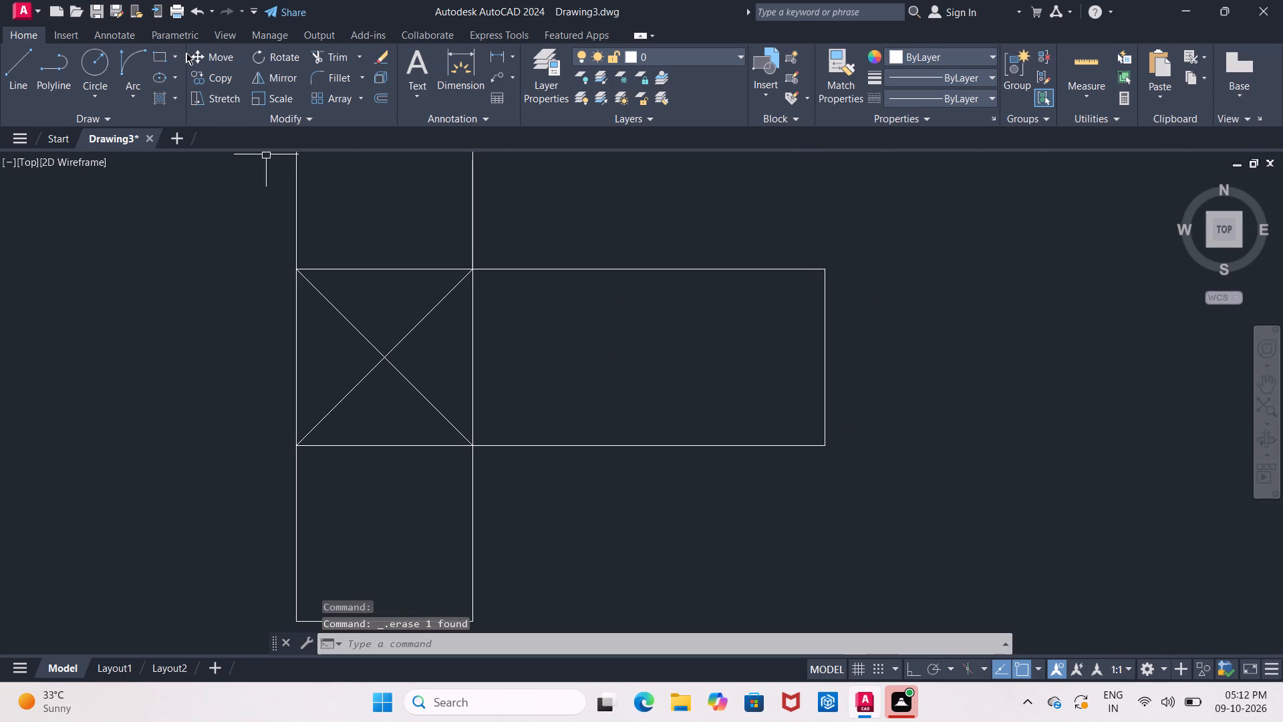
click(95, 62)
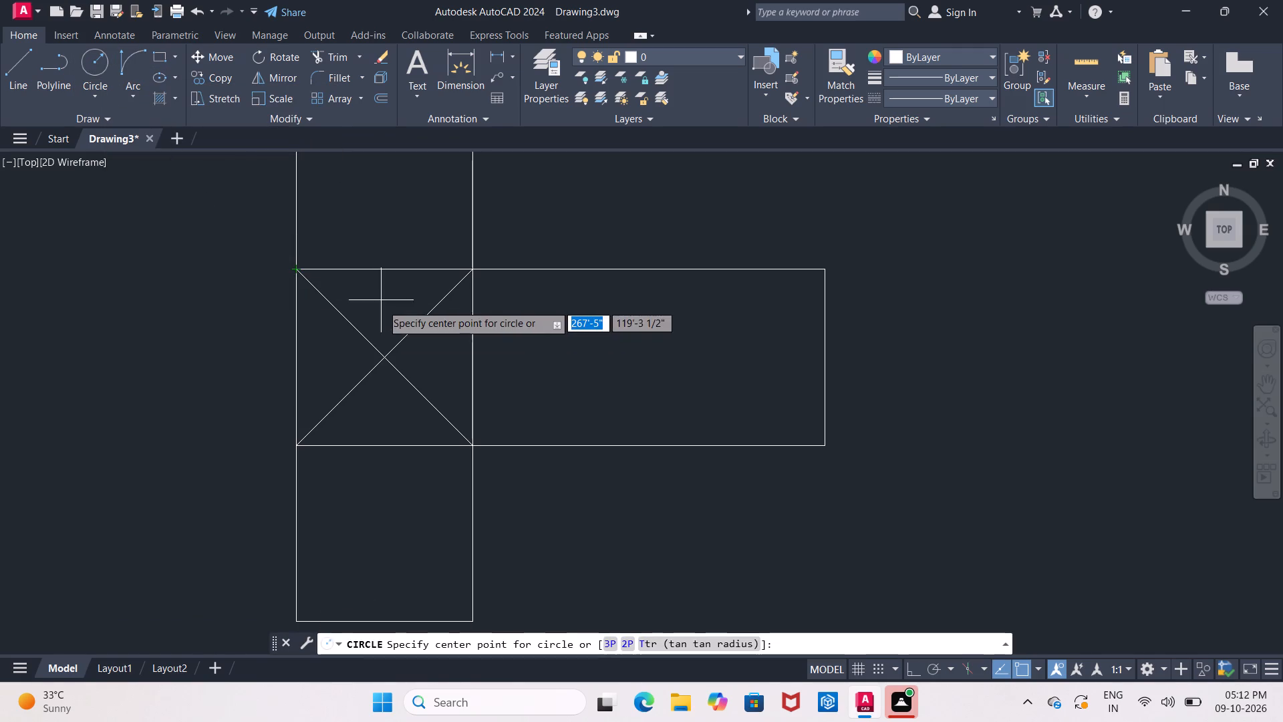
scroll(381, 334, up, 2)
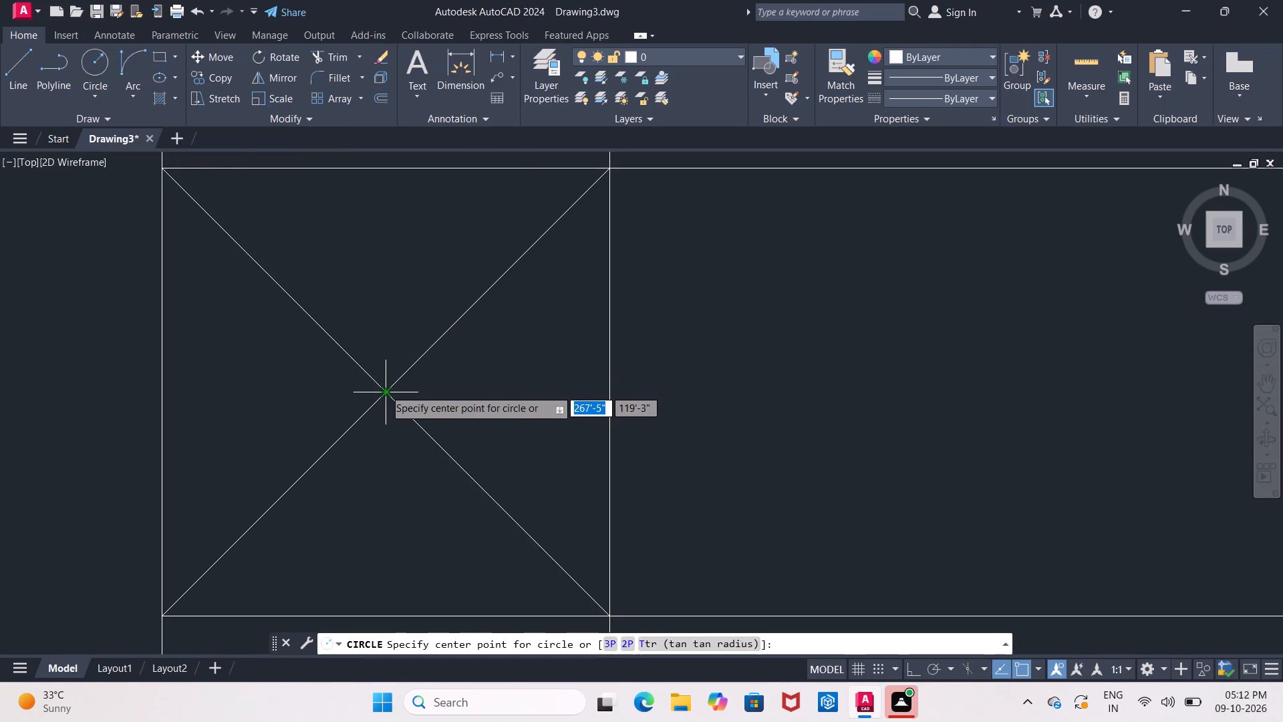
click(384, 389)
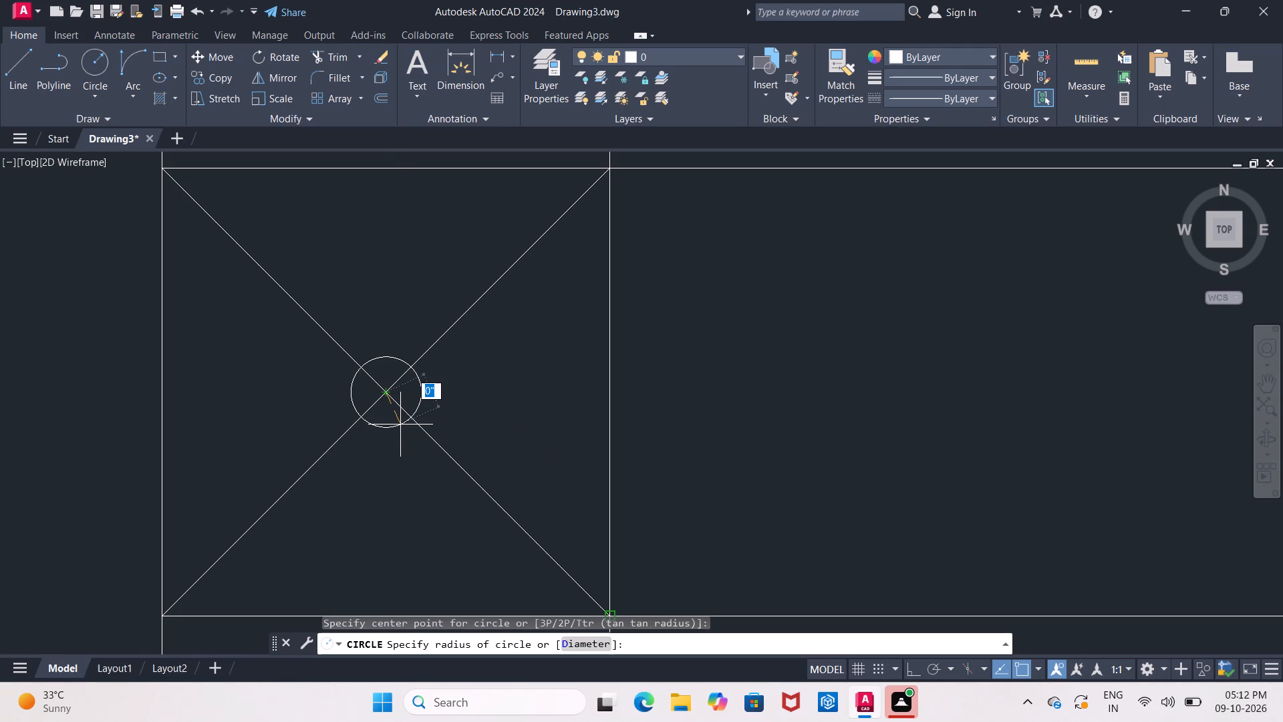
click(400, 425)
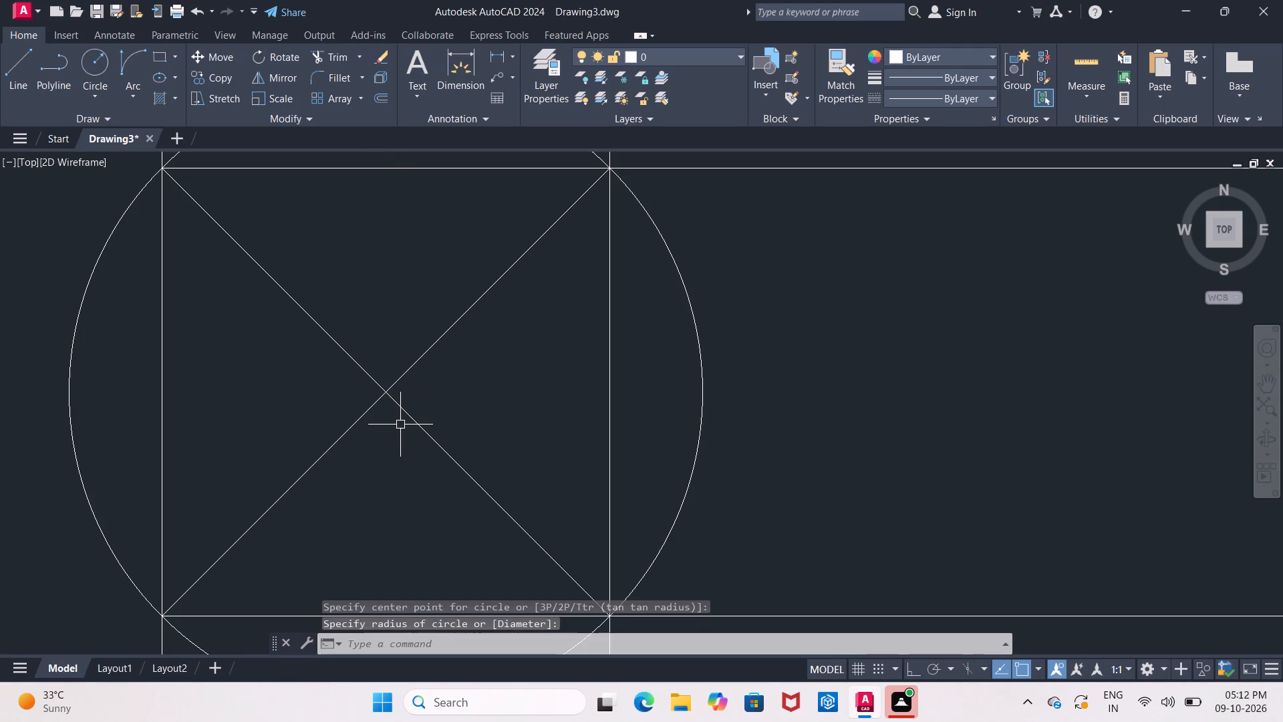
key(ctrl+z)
Draw a small circle centred where the two diagonals cross in the neighbouring bay handle plate's middle square.
scroll(383, 380, up, 1)
middle_click(382, 377)
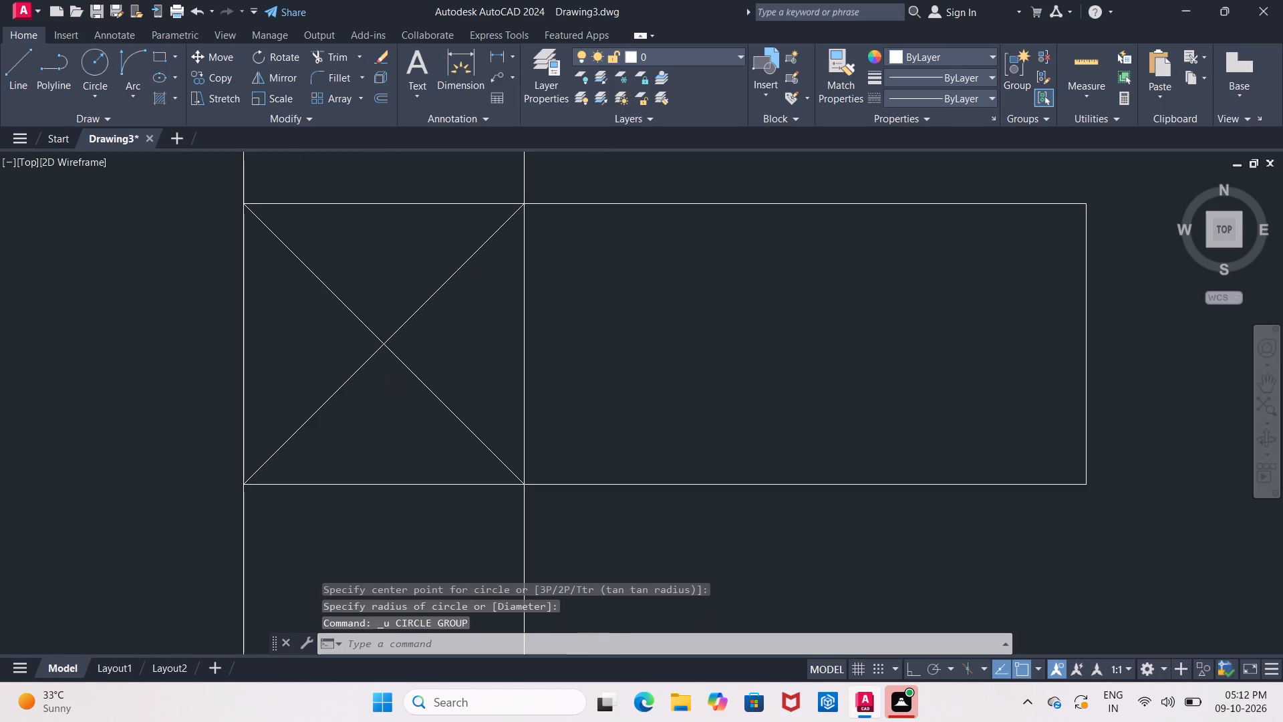
click(98, 65)
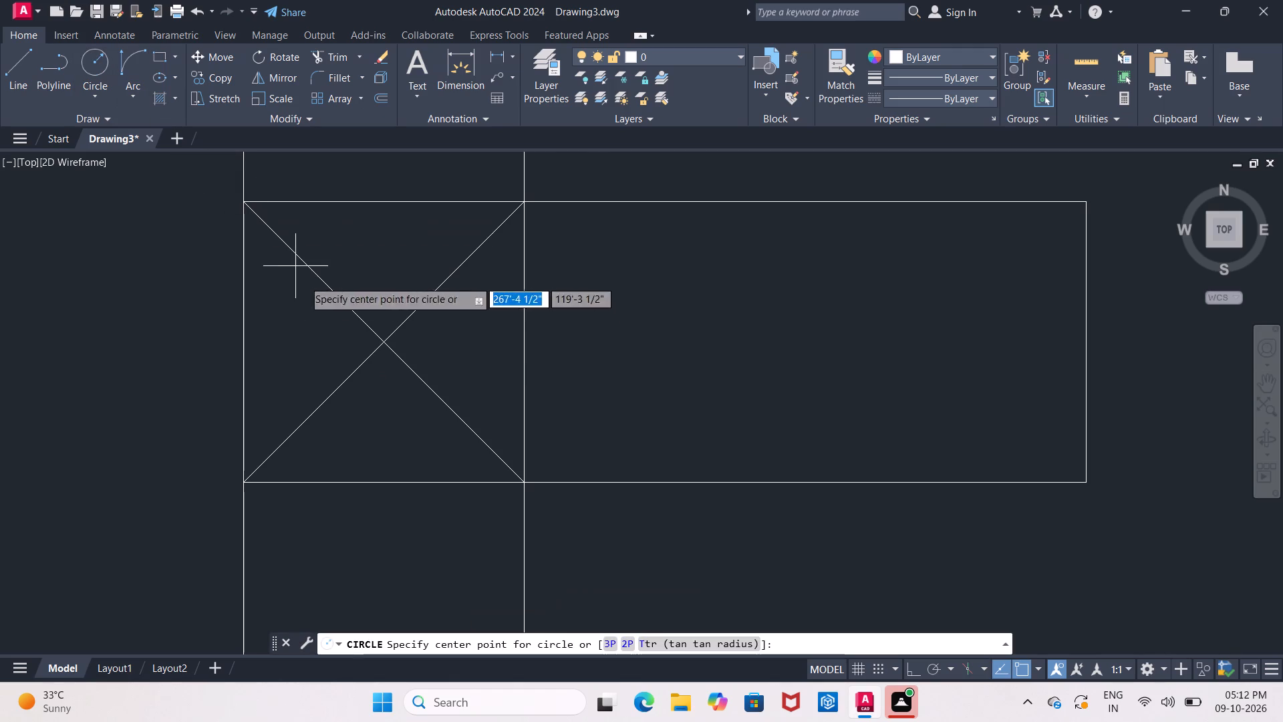
click(383, 340)
click(384, 365)
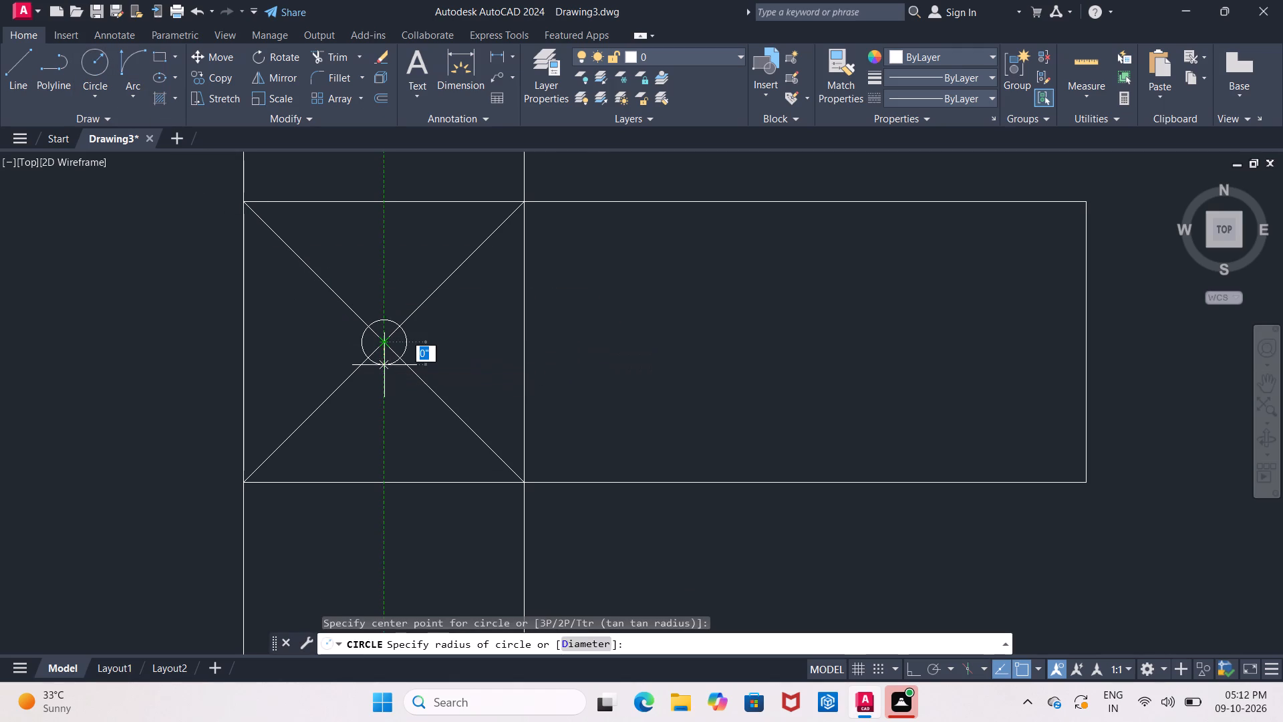
middle_drag(401, 374, 402, 404)
scroll(408, 400, down, 3)
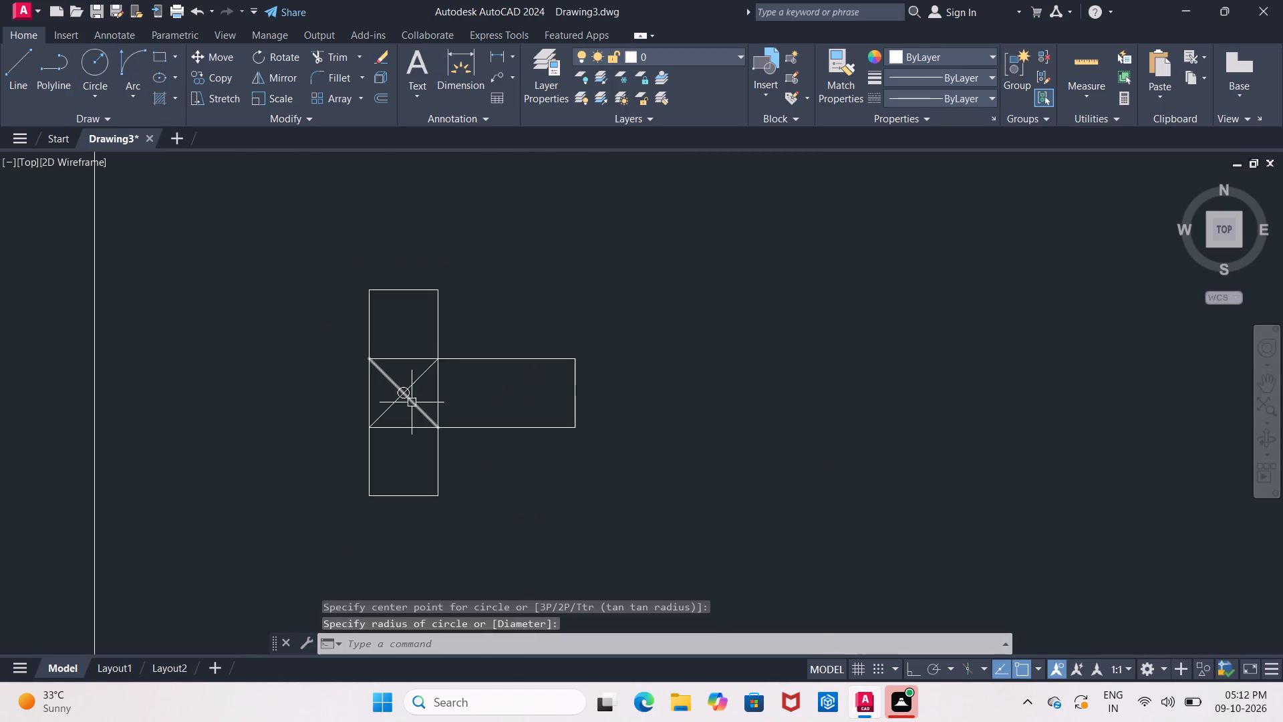
scroll(496, 416, down, 6)
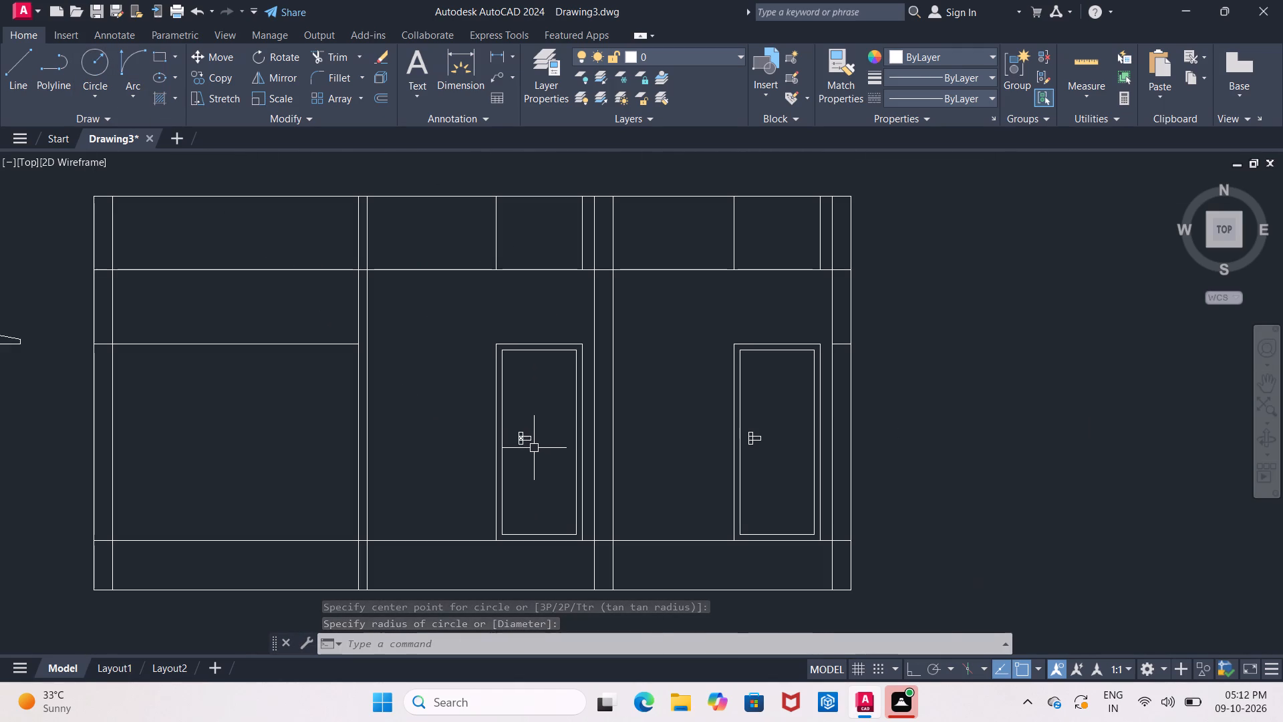
scroll(524, 455, up, 5)
middle_drag(524, 455, 527, 461)
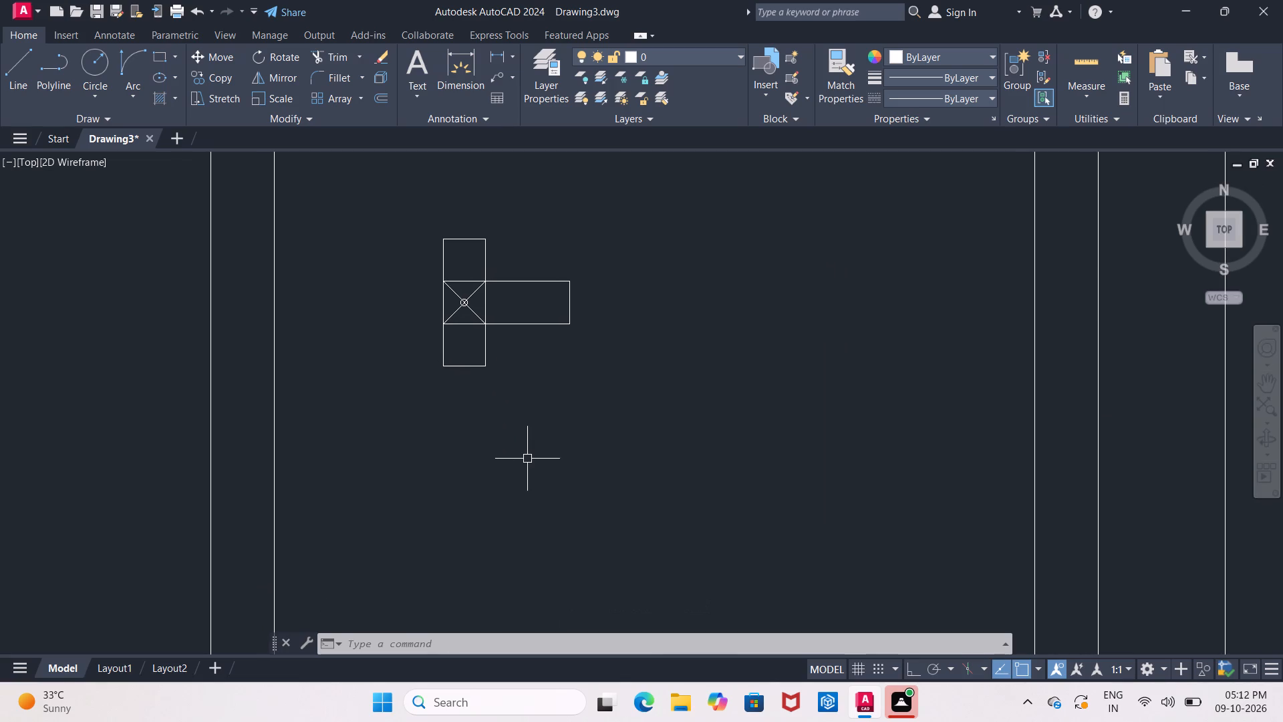
key(Escape)
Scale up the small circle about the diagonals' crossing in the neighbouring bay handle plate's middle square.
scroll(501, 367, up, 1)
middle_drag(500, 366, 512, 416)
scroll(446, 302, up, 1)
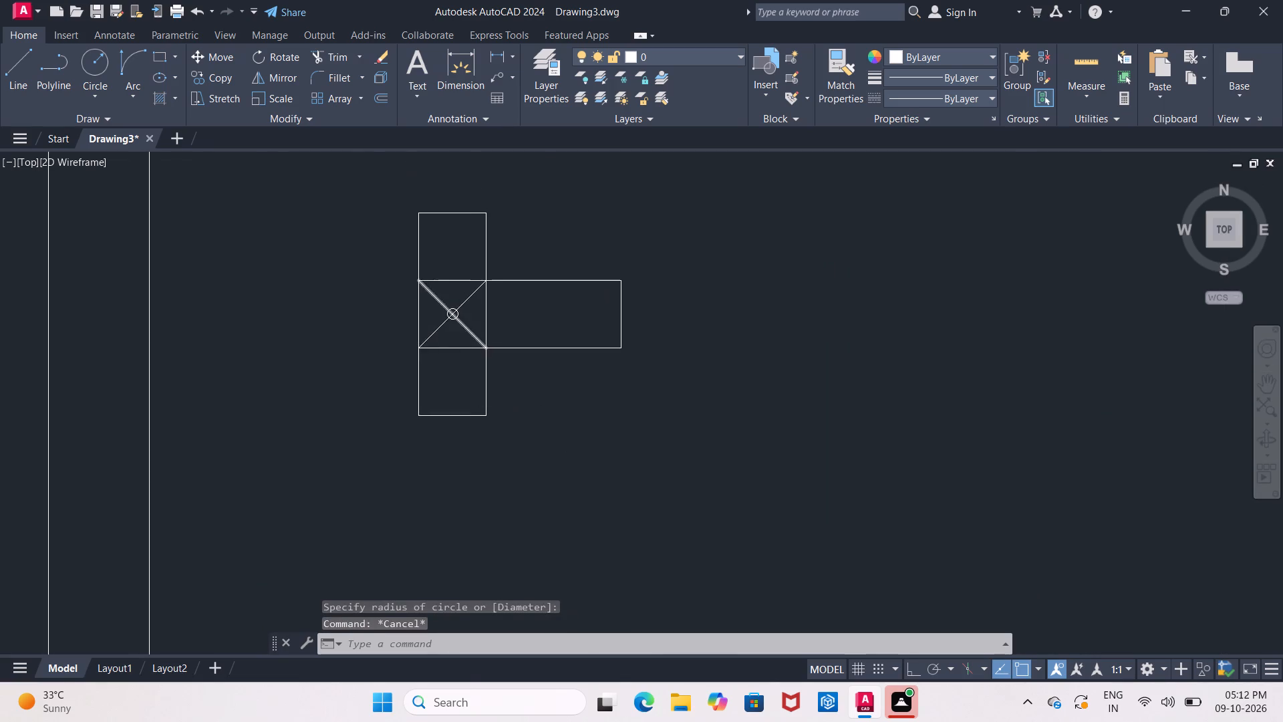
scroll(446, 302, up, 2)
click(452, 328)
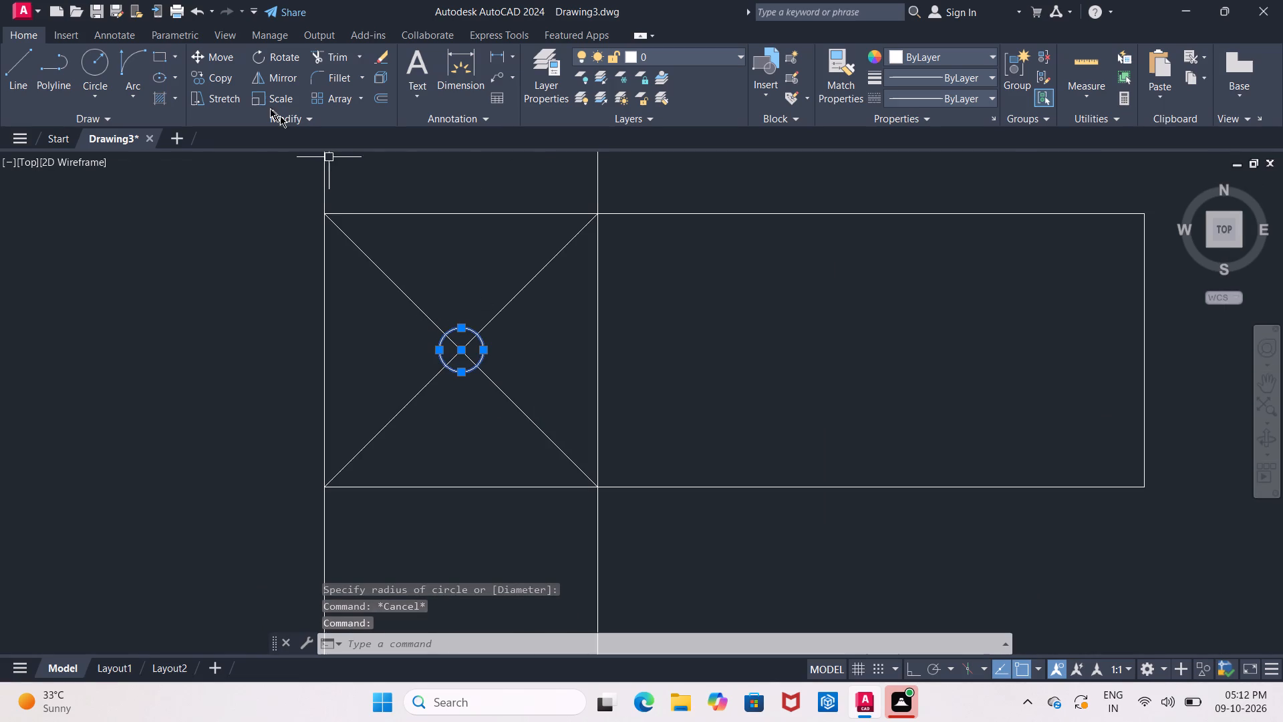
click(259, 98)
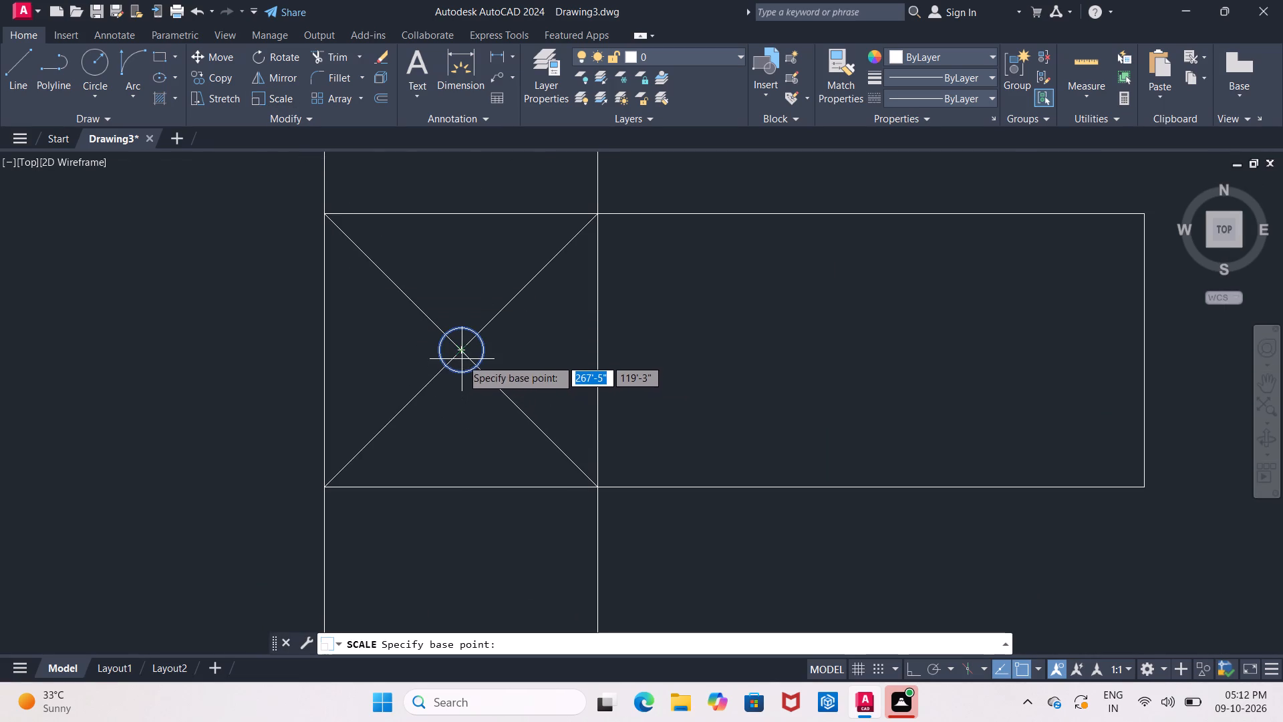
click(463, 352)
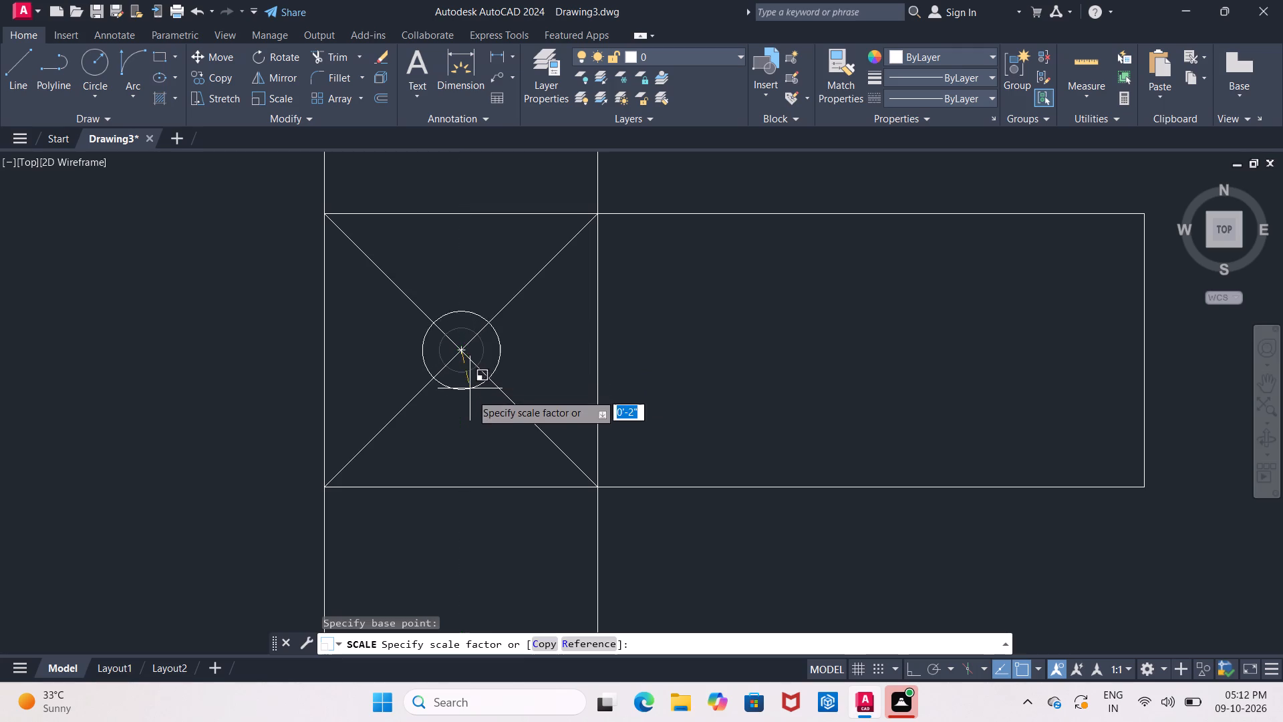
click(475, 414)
Examine the handle plates on both doors against the whole view beside the front elevation.
scroll(476, 414, down, 2)
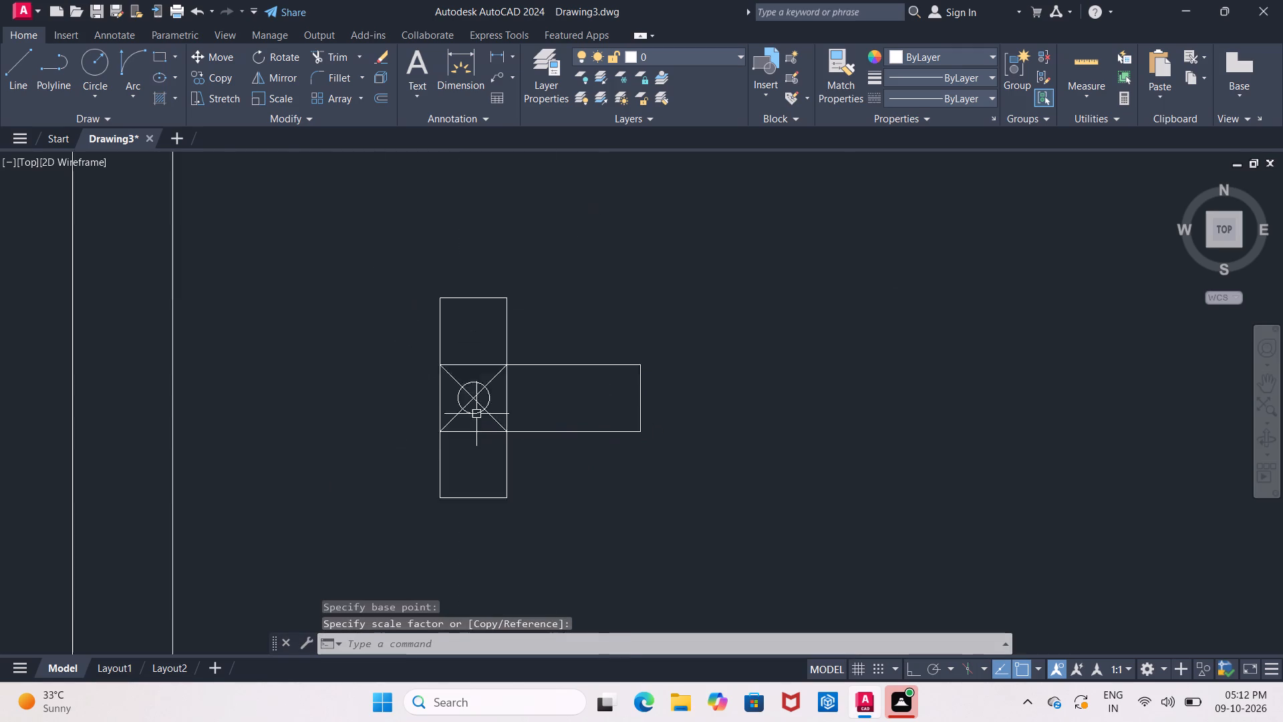
scroll(476, 414, down, 5)
scroll(549, 463, up, 2)
scroll(549, 463, down, 1)
middle_drag(550, 463, 617, 383)
scroll(620, 383, down, 3)
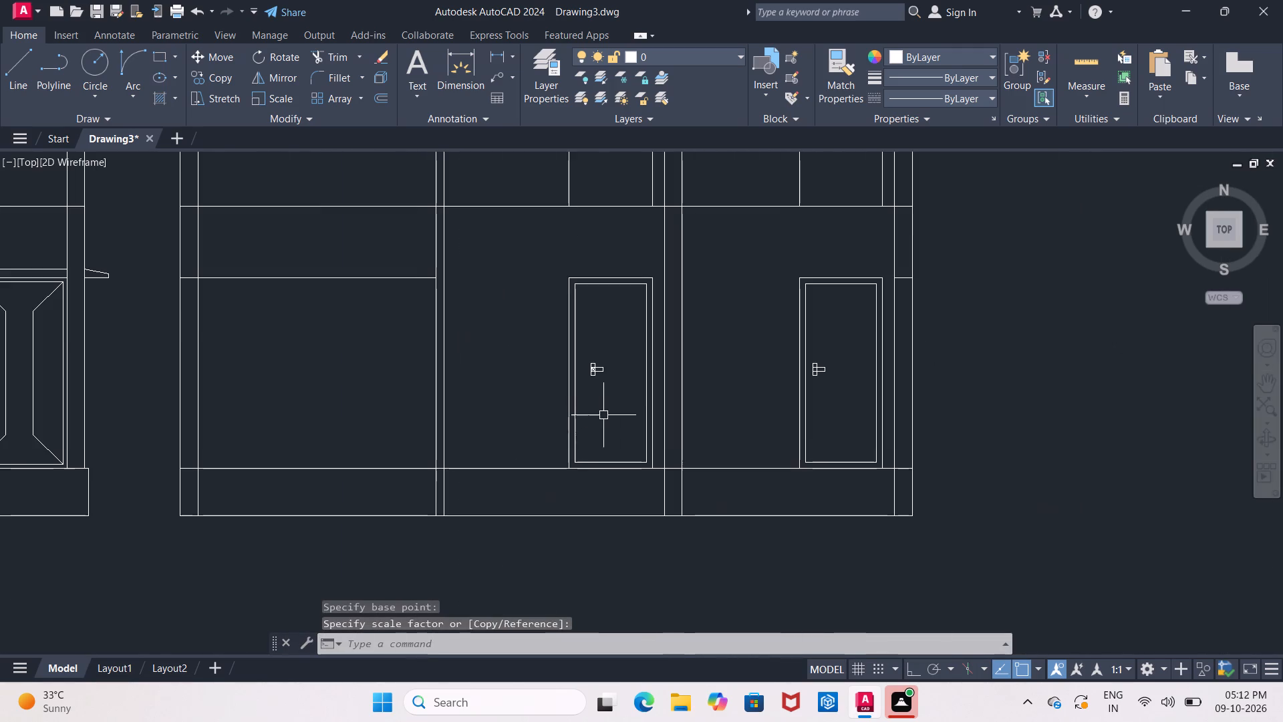
scroll(602, 418, down, 1)
middle_drag(595, 428, 585, 447)
scroll(586, 447, down, 3)
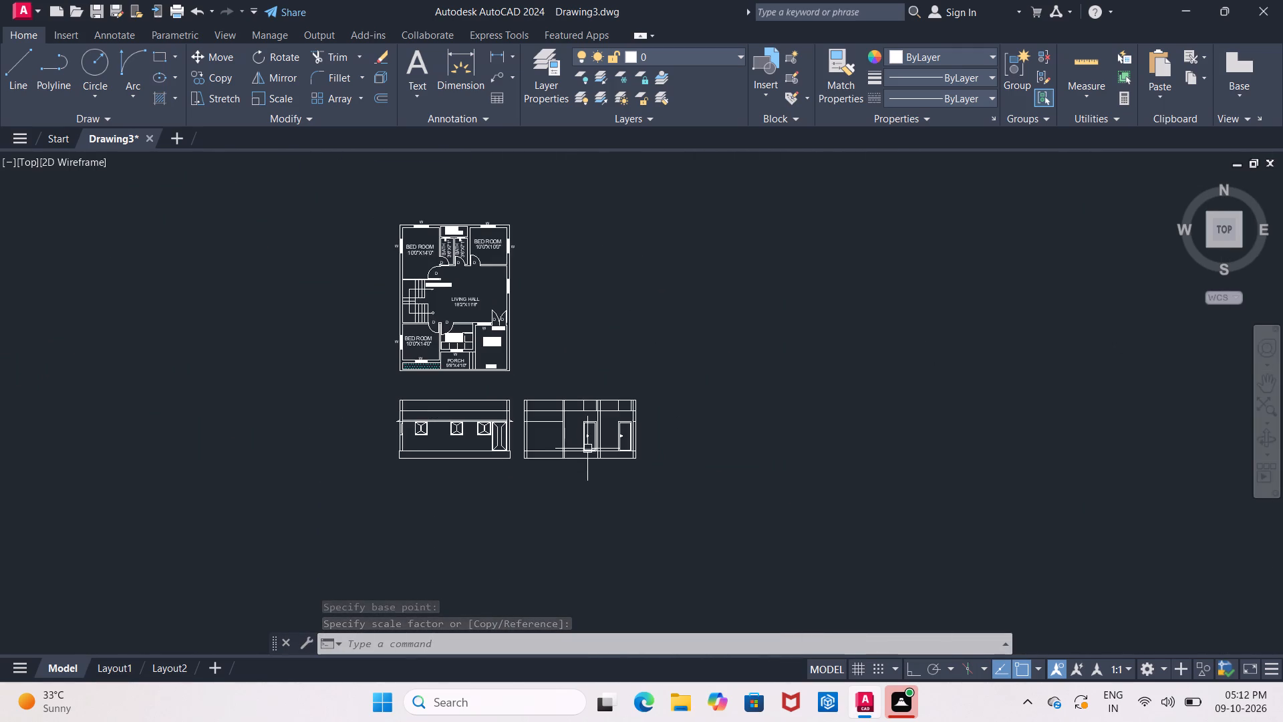
scroll(587, 449, up, 3)
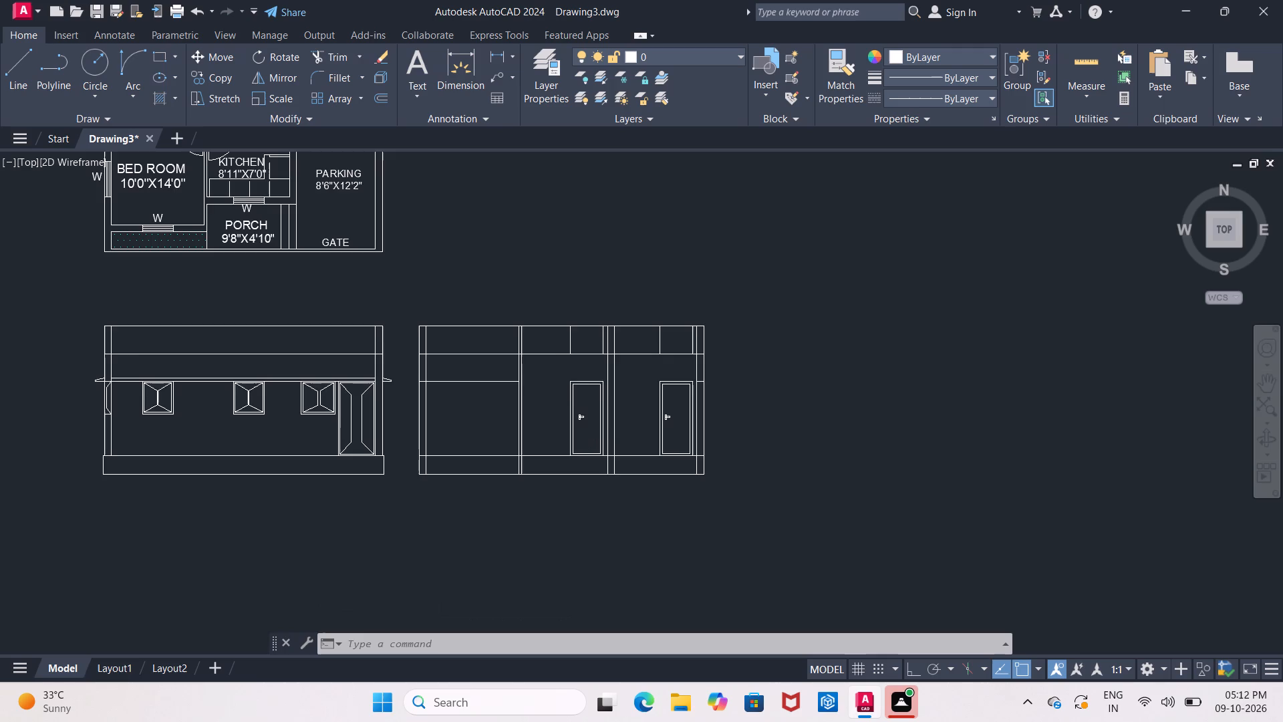
Replace the circle in the neighbouring bay handle plate with a larger one centred on the diagonals' crossing, nearly filling the middle square.
scroll(576, 427, up, 5)
middle_drag(576, 427, 574, 464)
scroll(541, 390, up, 1)
middle_drag(541, 390, 531, 523)
scroll(542, 489, up, 2)
middle_drag(542, 493, 539, 596)
click(488, 308)
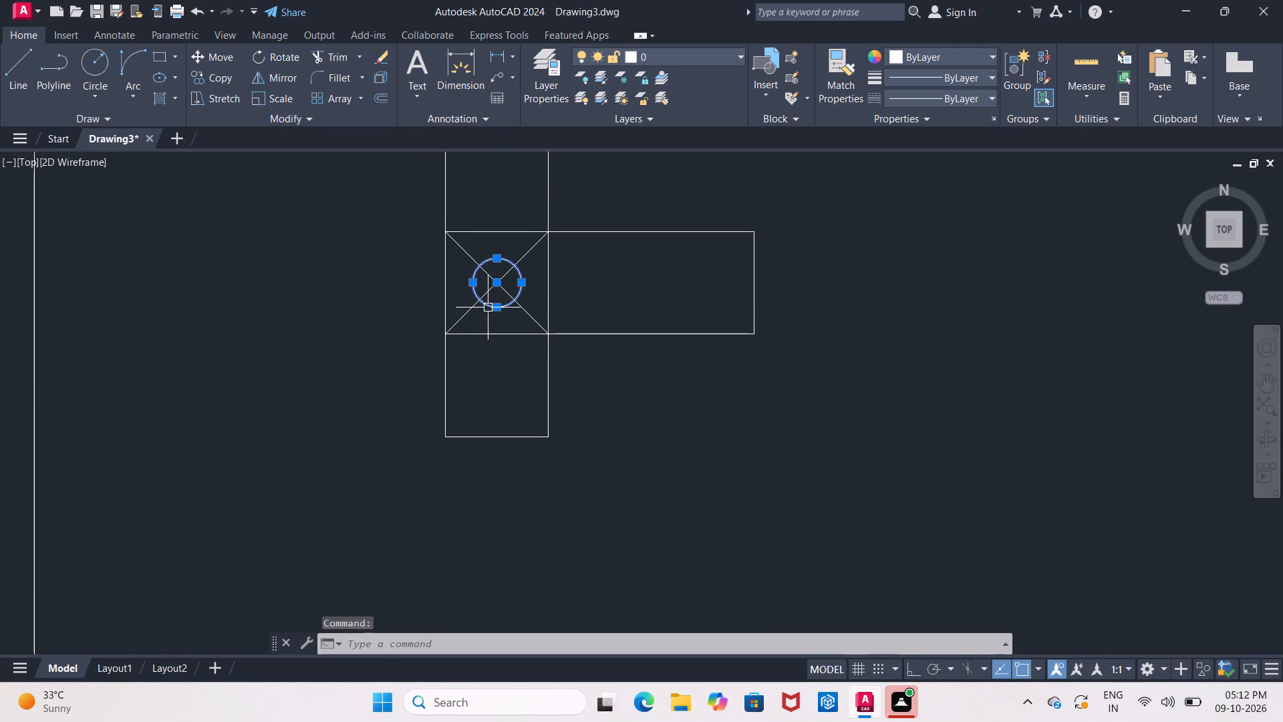
key(Delete)
click(90, 64)
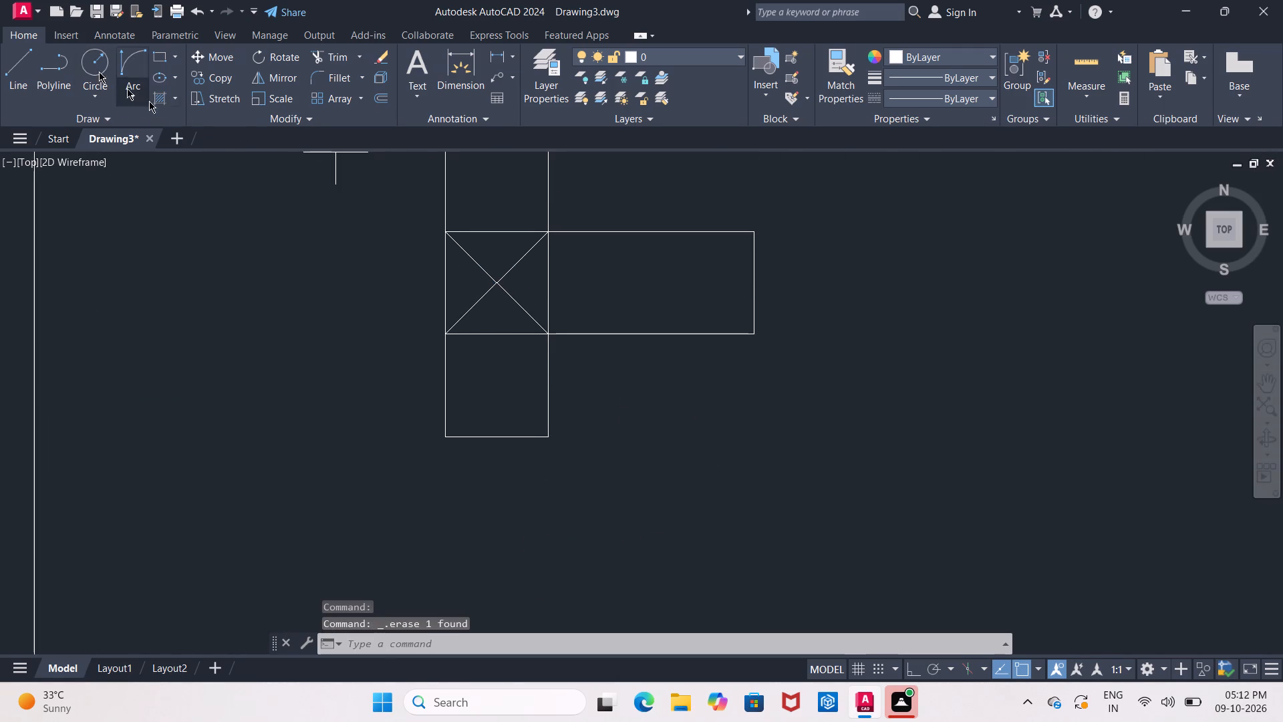
click(494, 285)
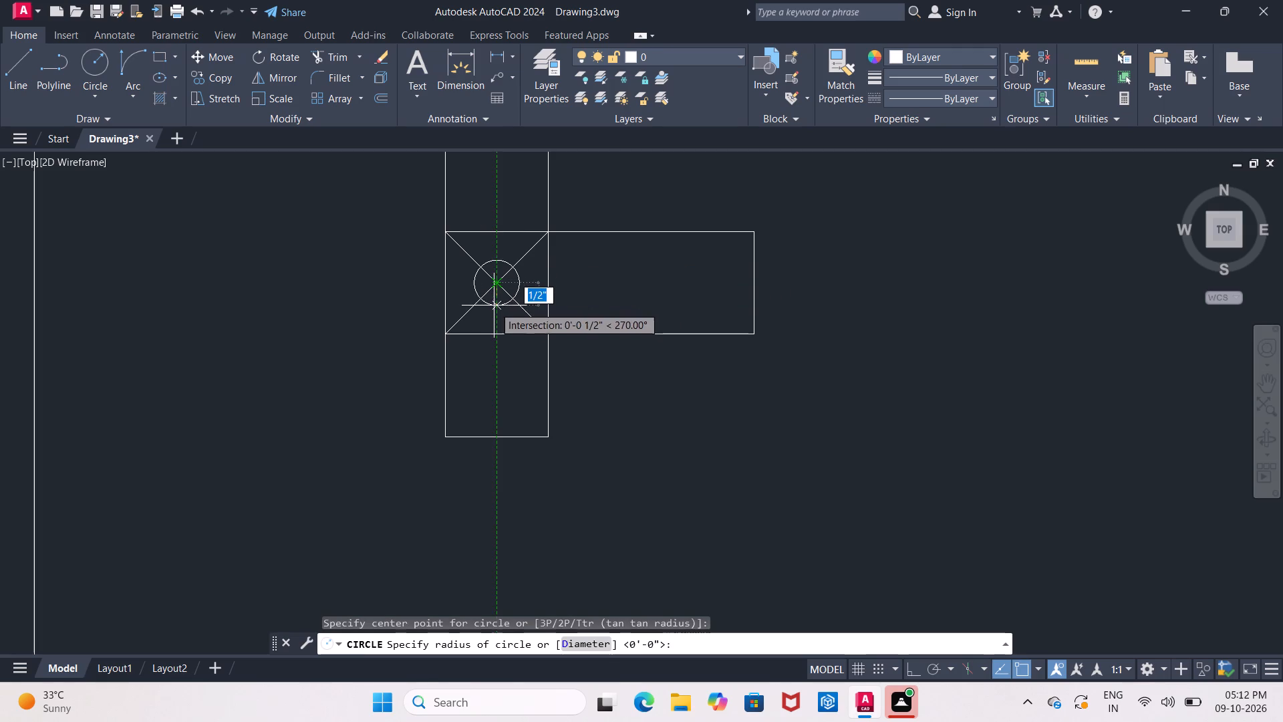
click(501, 325)
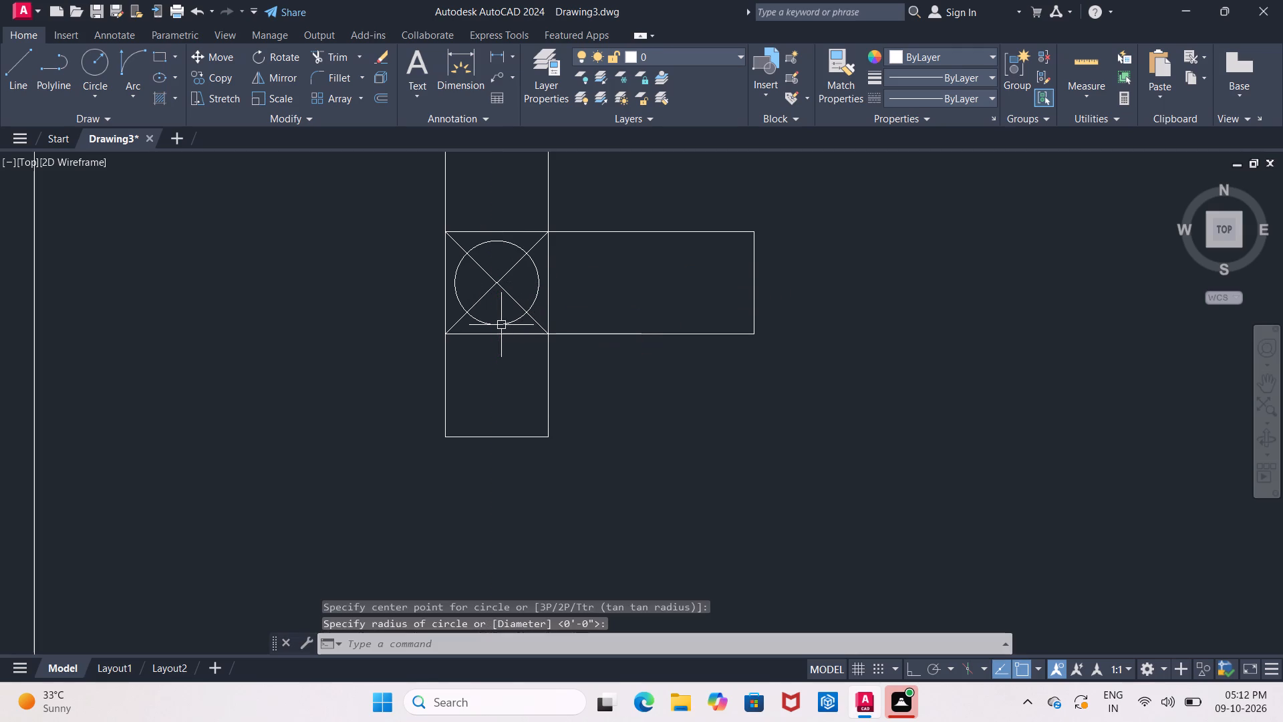
scroll(534, 336, down, 1)
key(Escape)
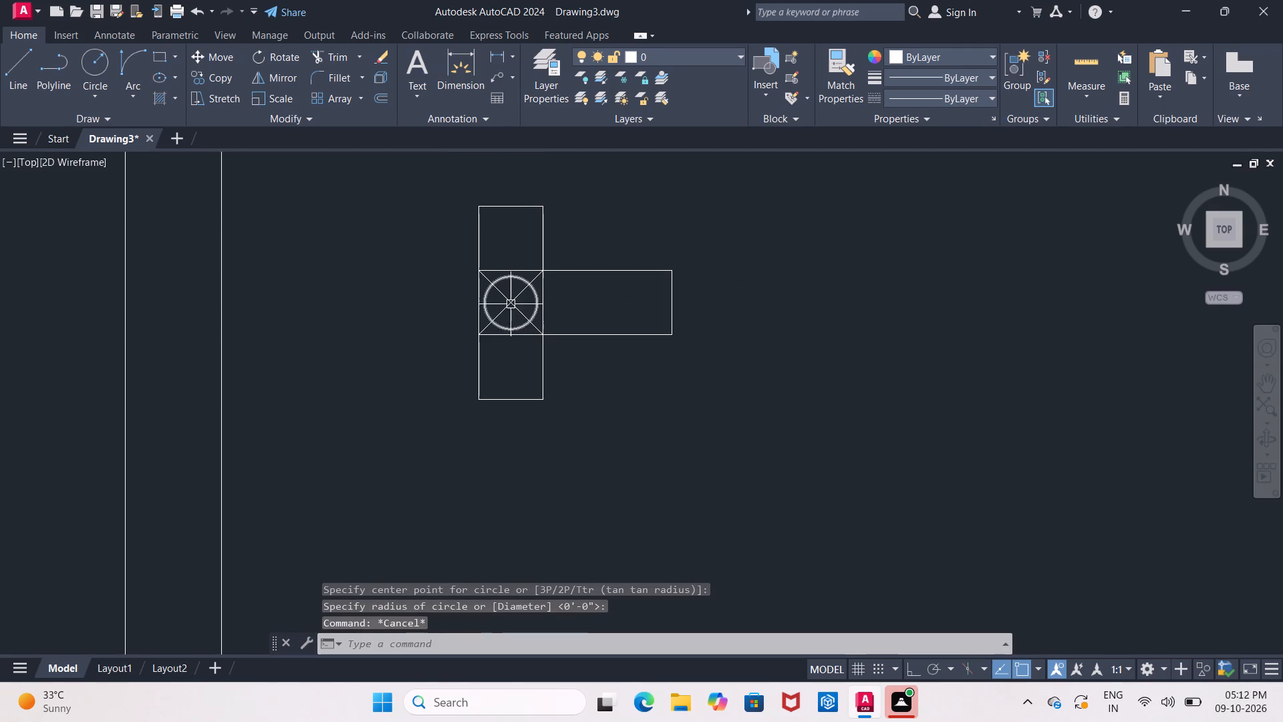
Draw a vertical line from the circle's centre up past the middle square, and extend it down to the square's lower edge.
scroll(510, 295, up, 2)
middle_drag(510, 292, 450, 292)
click(19, 59)
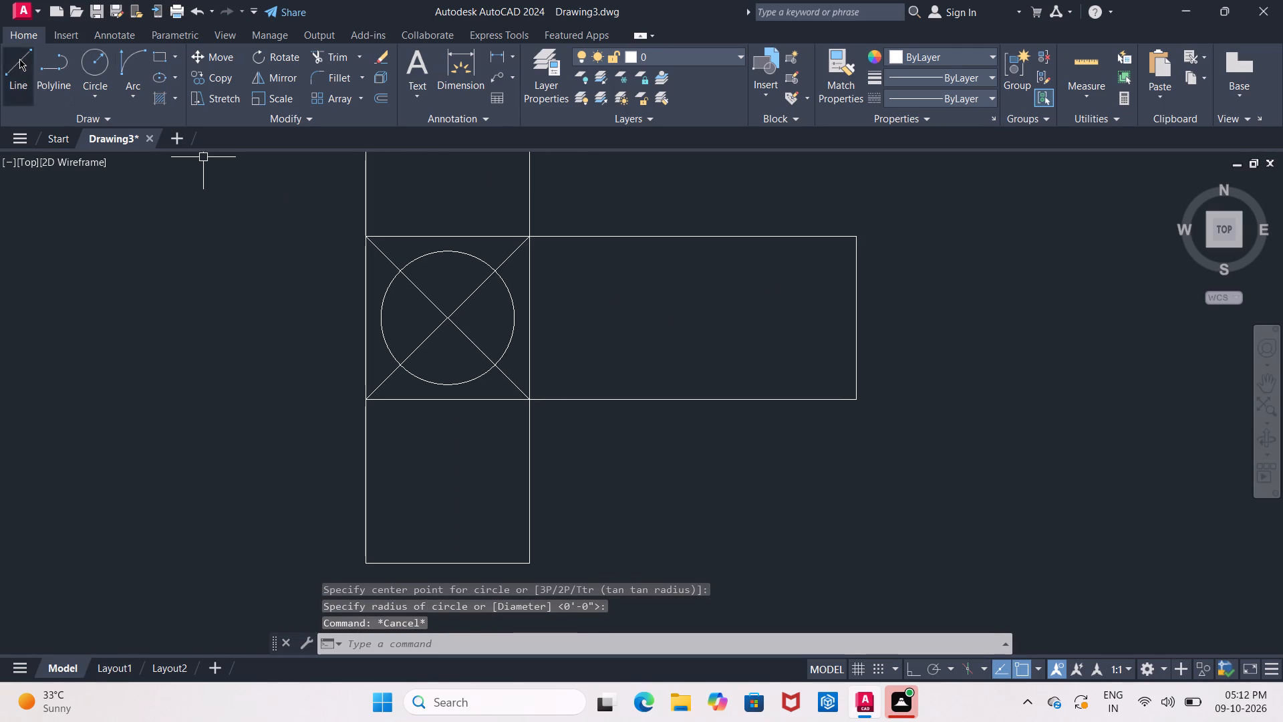
click(447, 318)
click(446, 180)
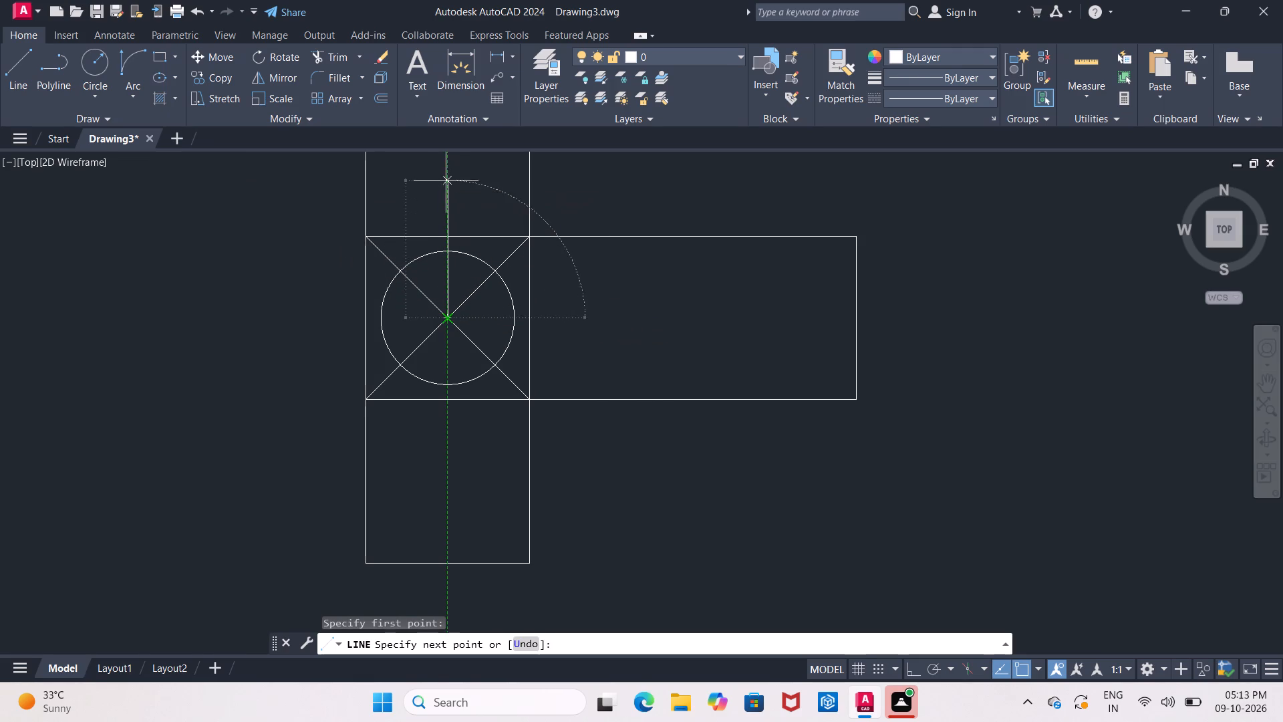
key(Escape)
key(e)
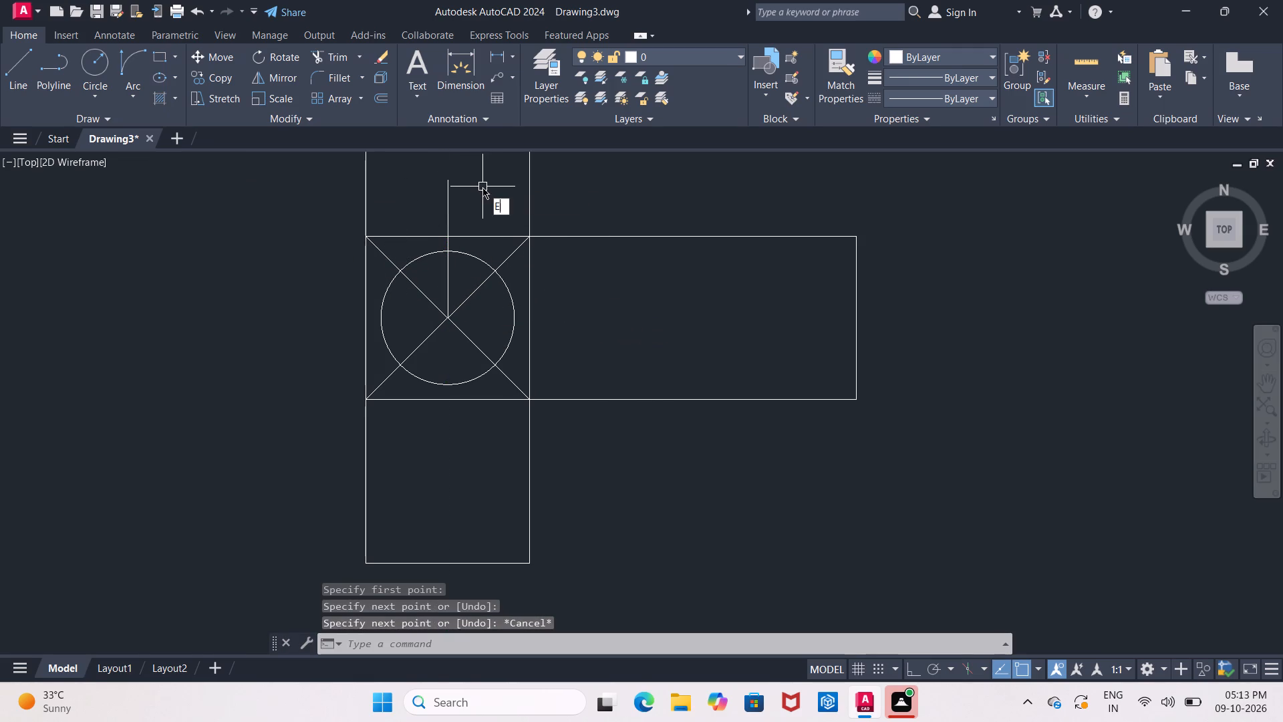
key(x)
click(531, 224)
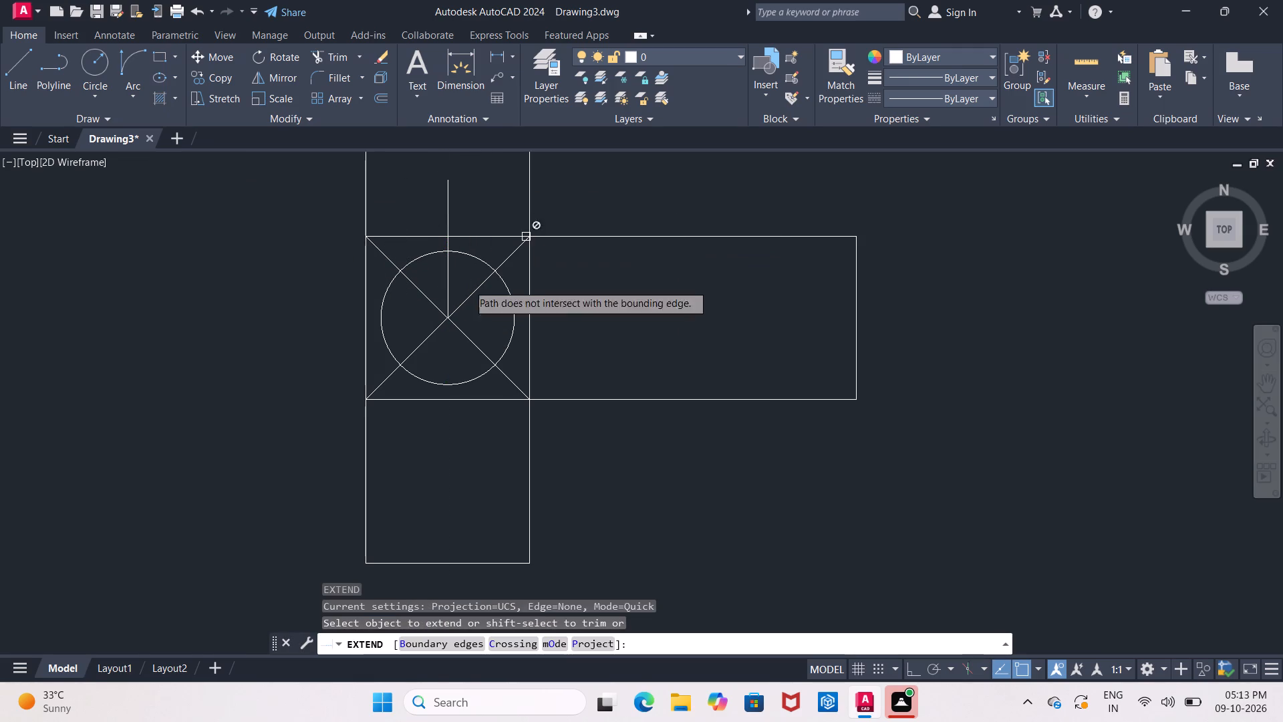
click(450, 293)
click(444, 301)
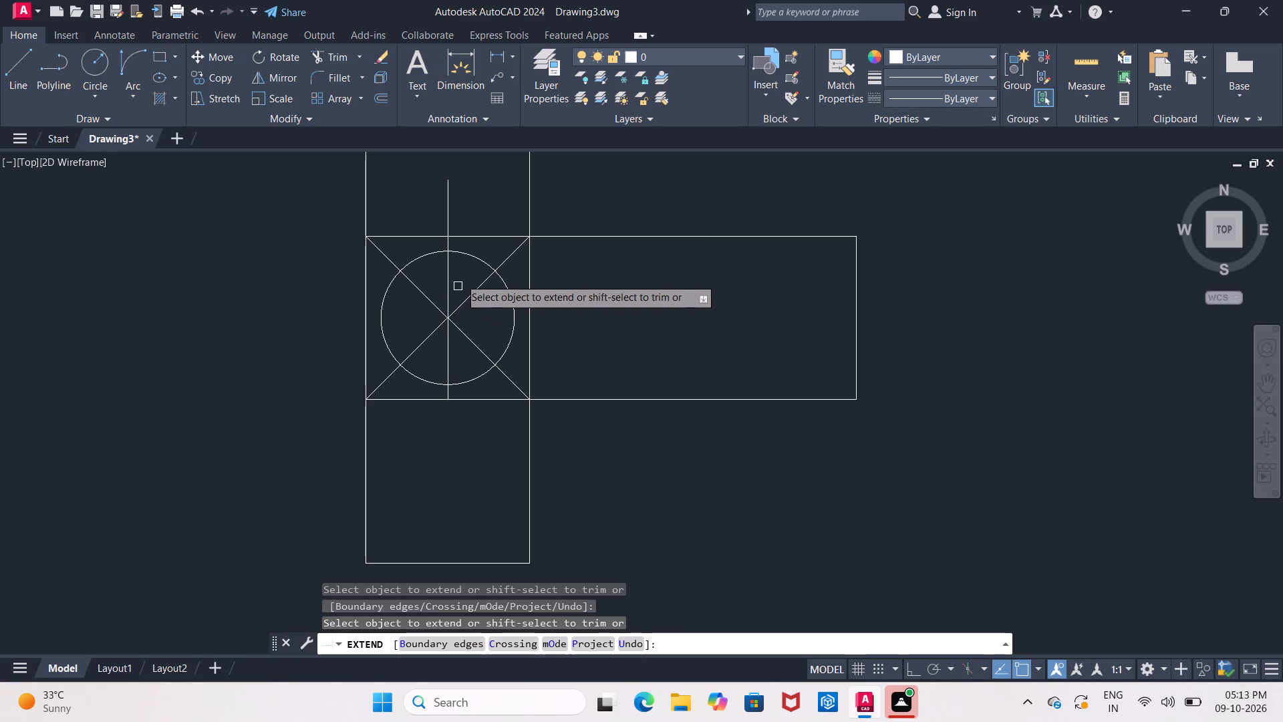
key(Escape)
With Ortho on, draw a horizontal line from the circle's centre into the handle arm, and extend it back to the circle's far side.
click(23, 56)
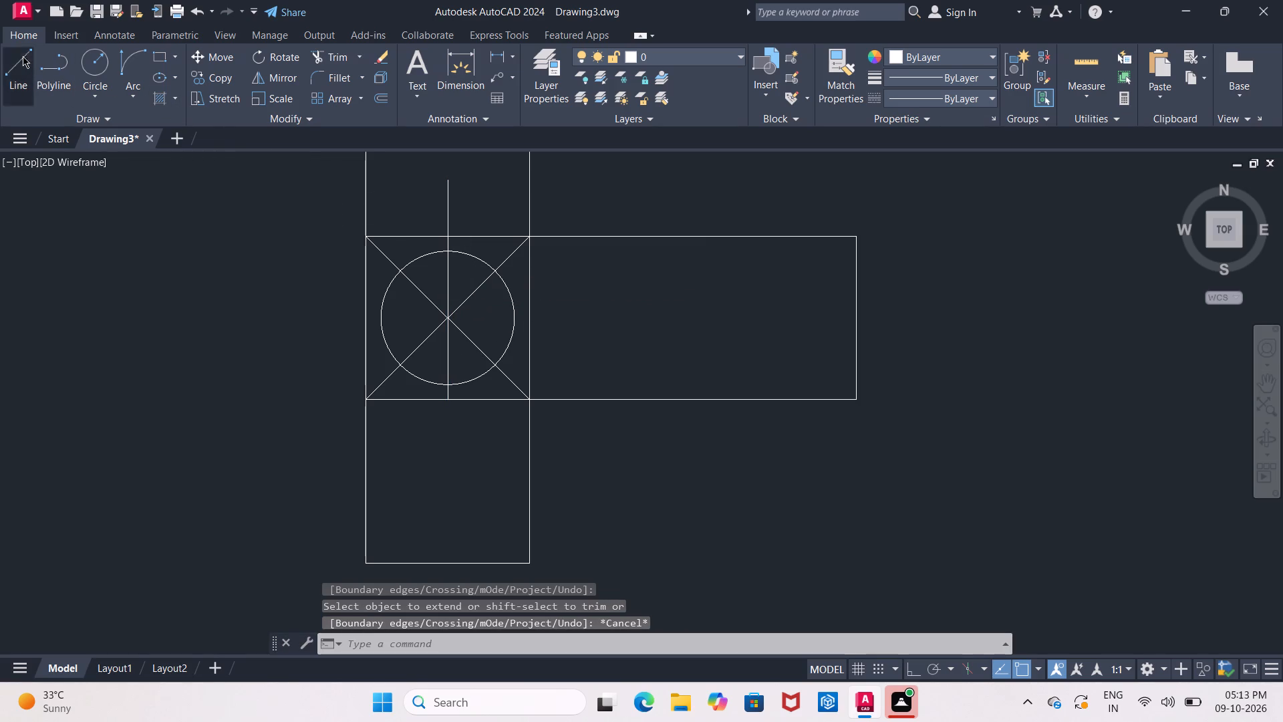
click(445, 318)
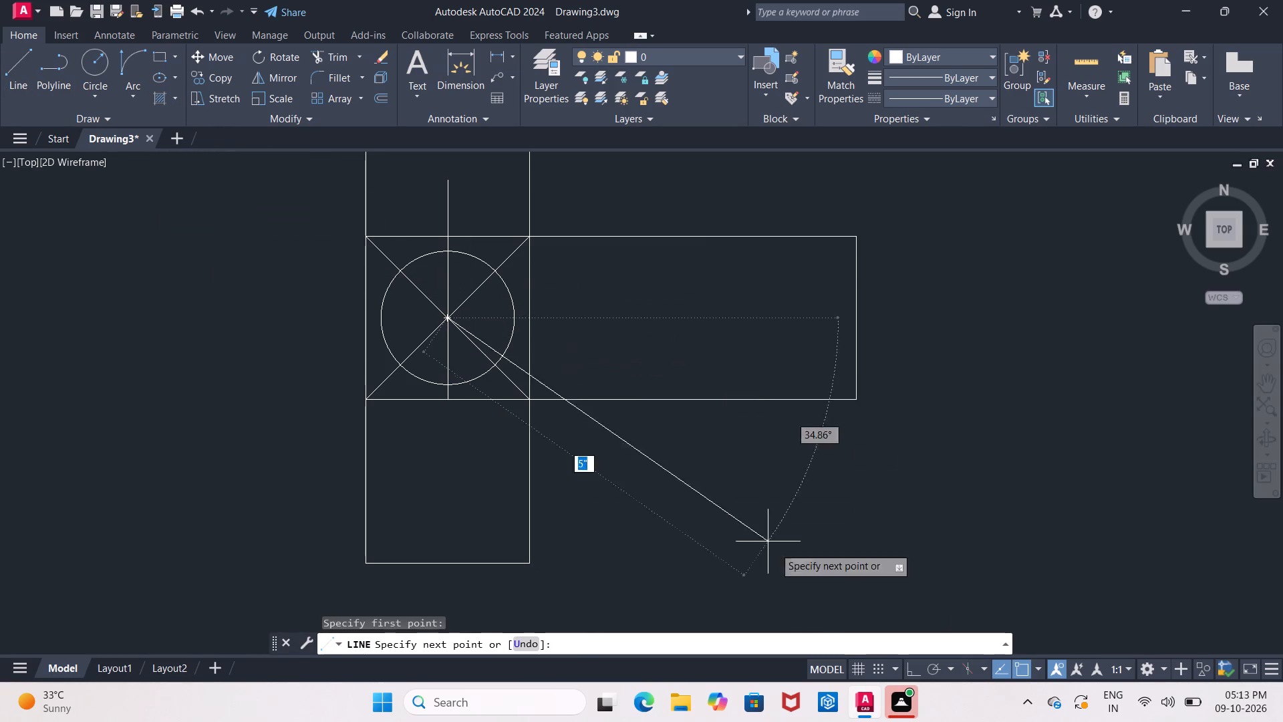
click(911, 662)
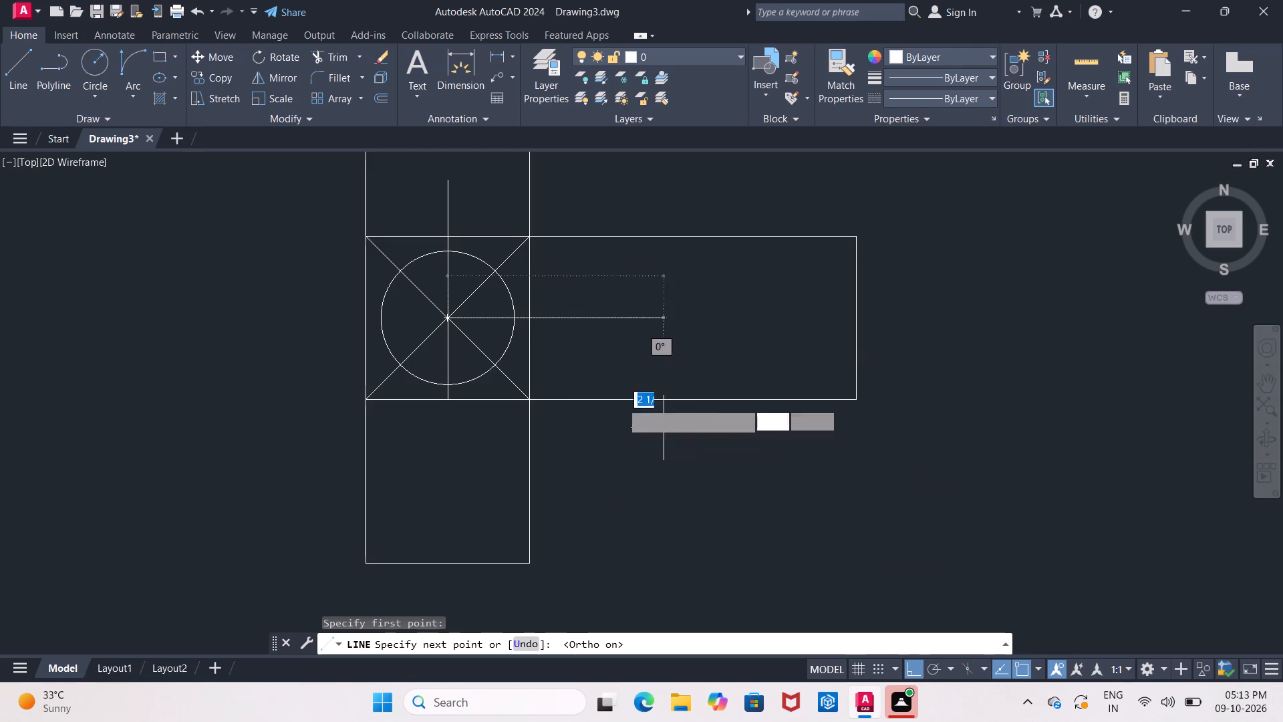
click(567, 307)
key(Escape)
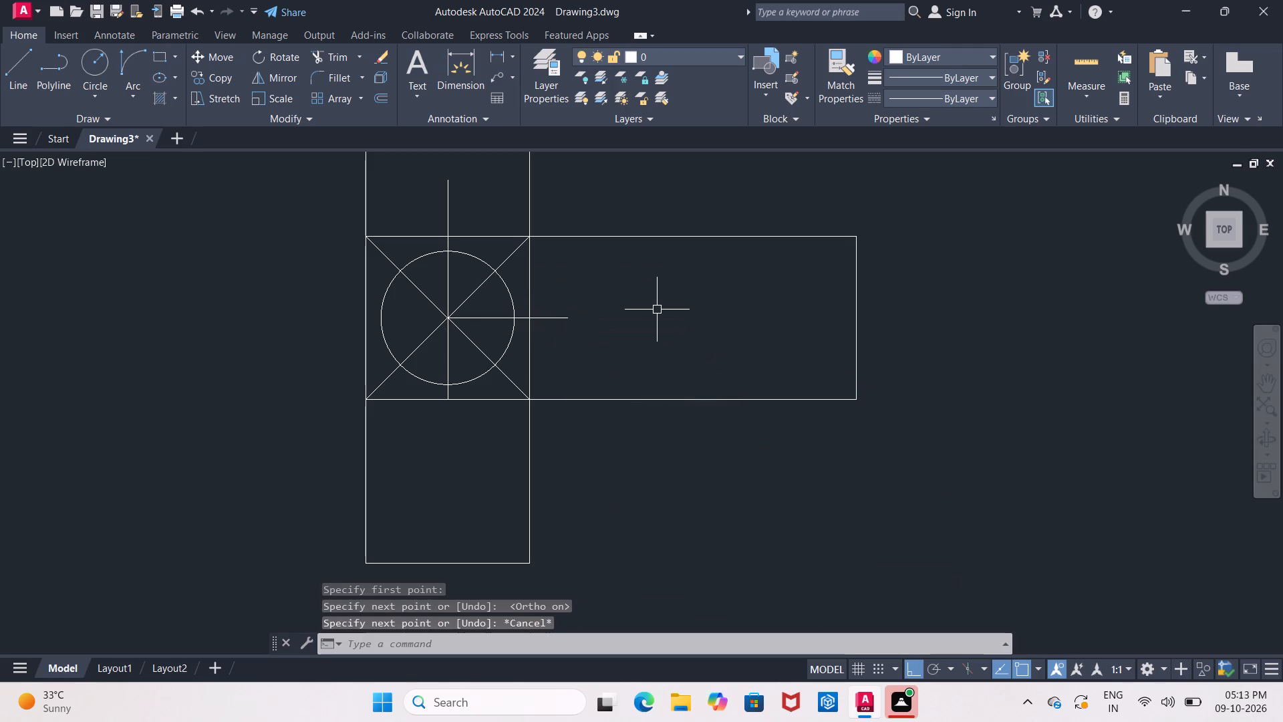
key(e)
key(x)
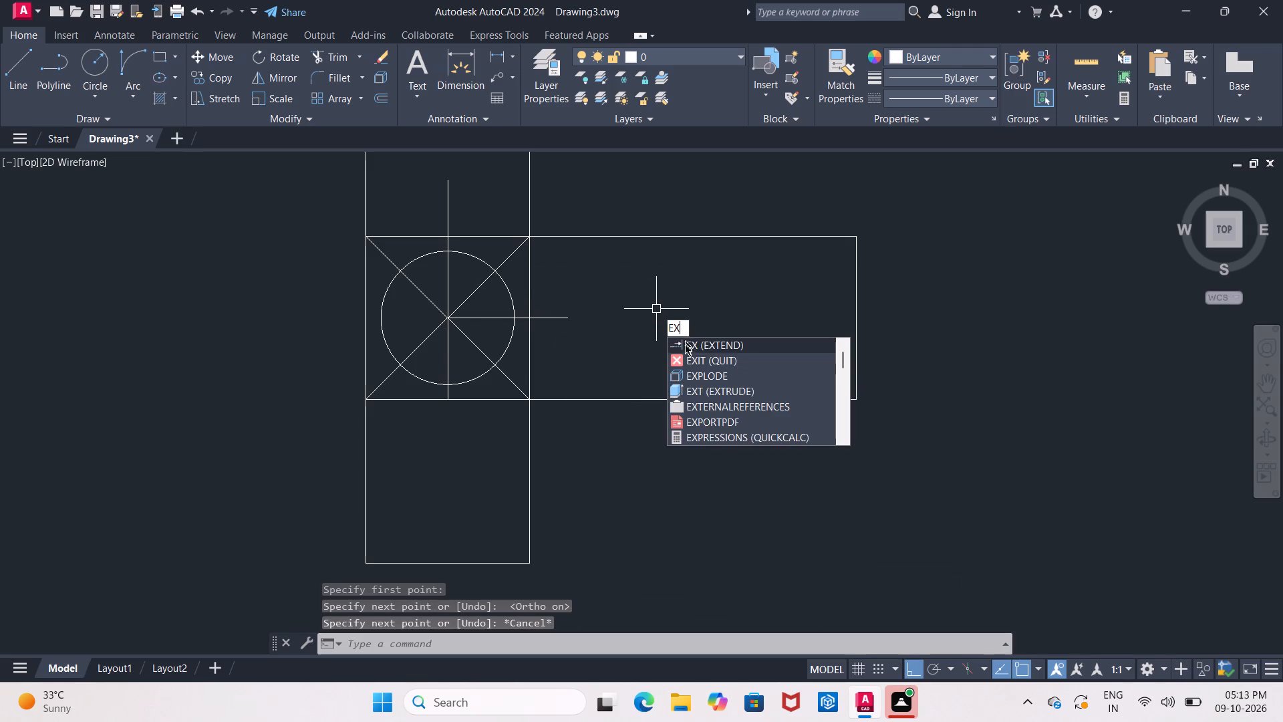
click(685, 348)
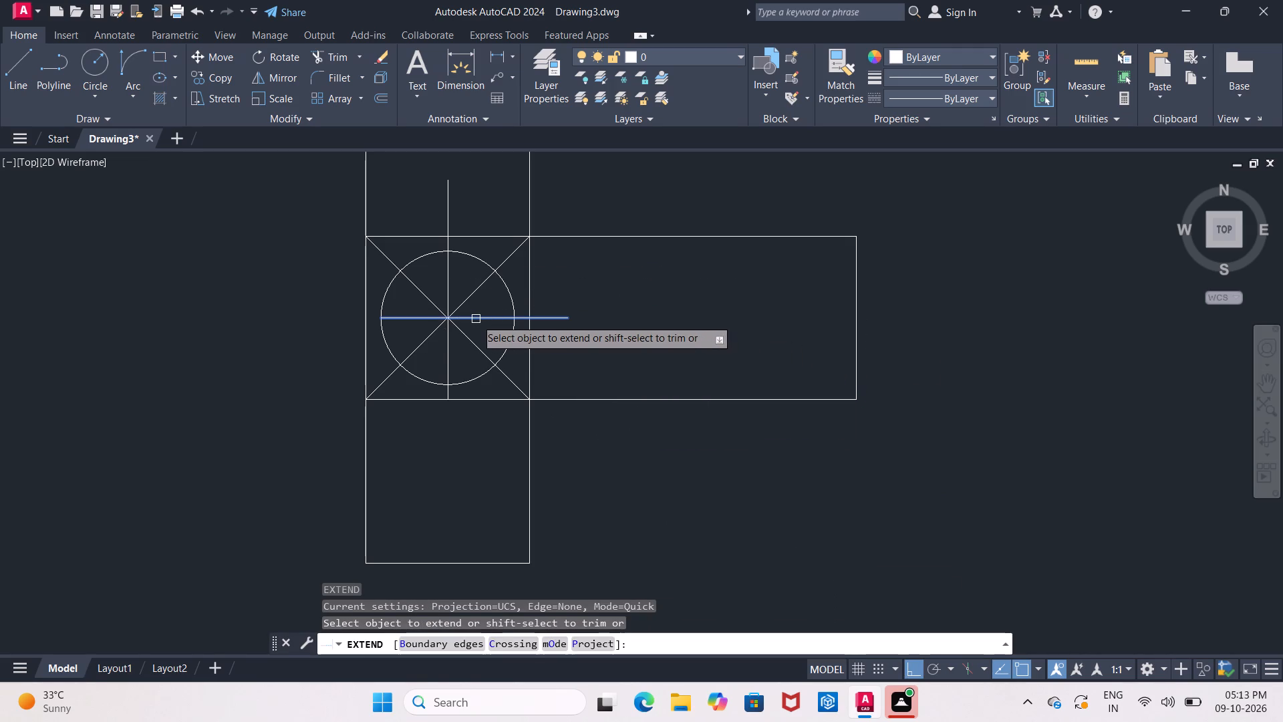
click(476, 319)
key(Escape)
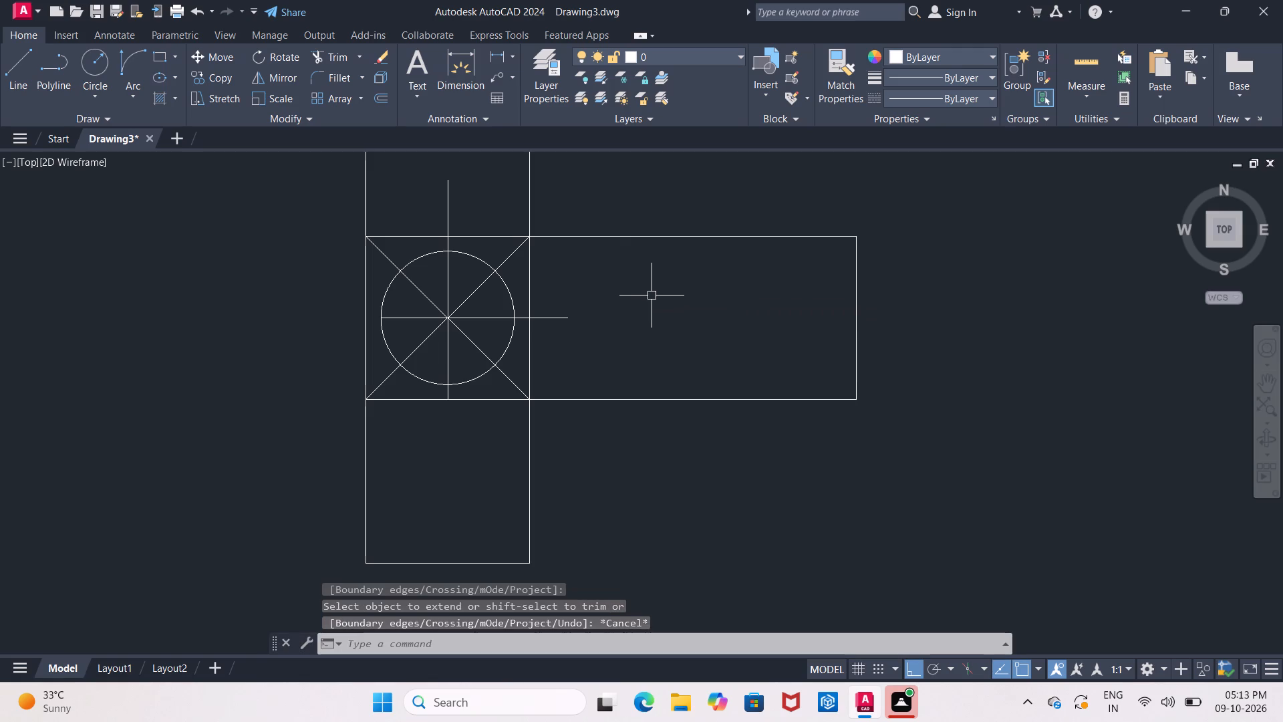
Trim the diagonals and the vertical and horizontal centre lines back to the circle, removing every part outside it.
text(TR)
key(Return)
key(Return)
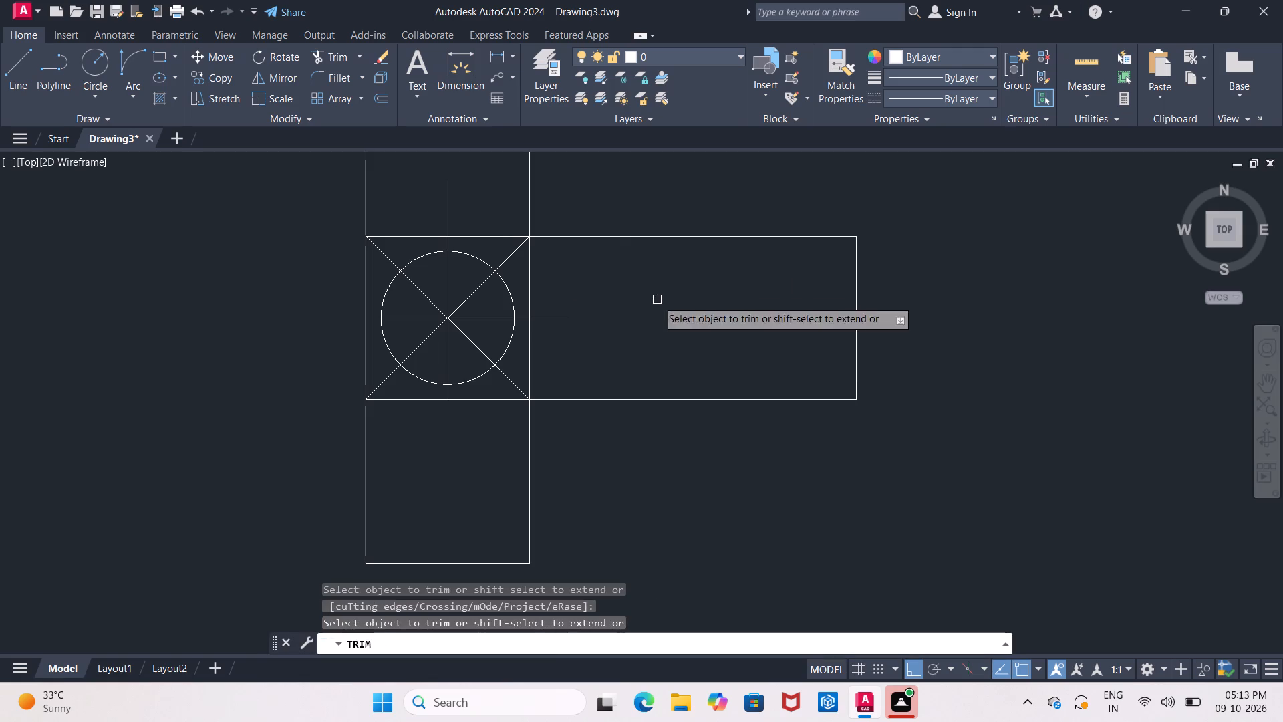
click(446, 201)
scroll(452, 223, up, 1)
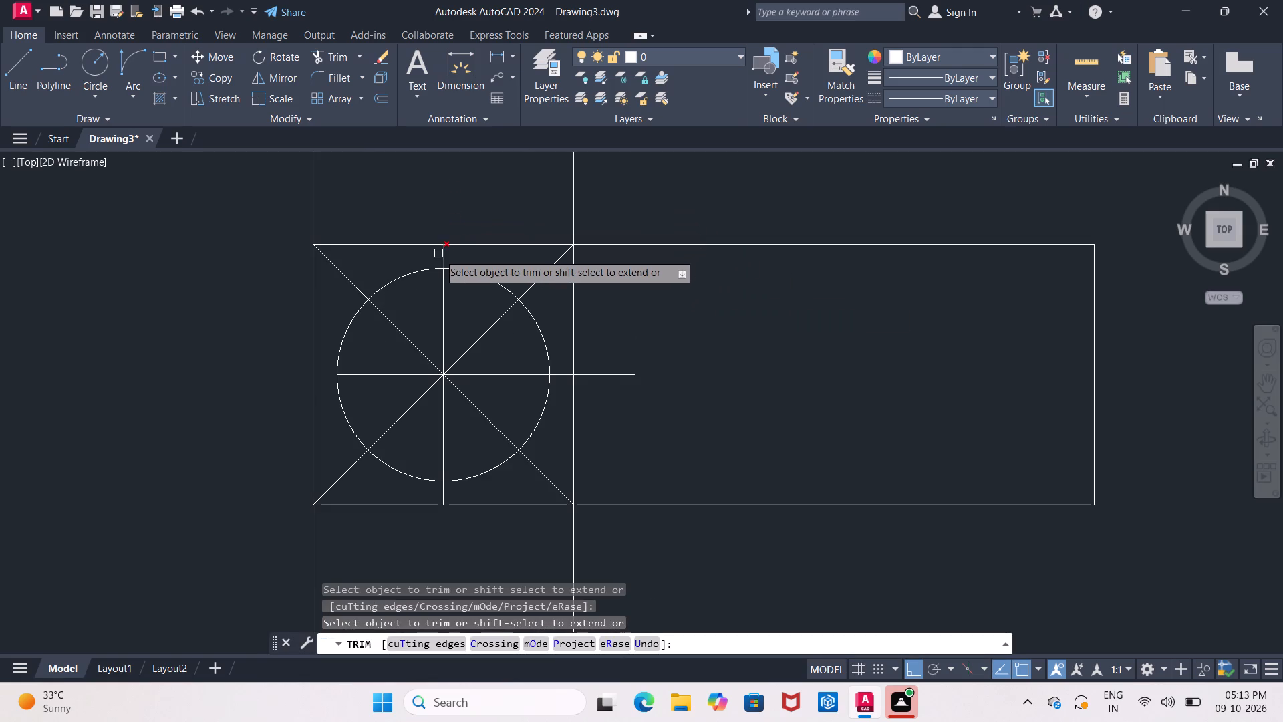
click(438, 253)
click(451, 259)
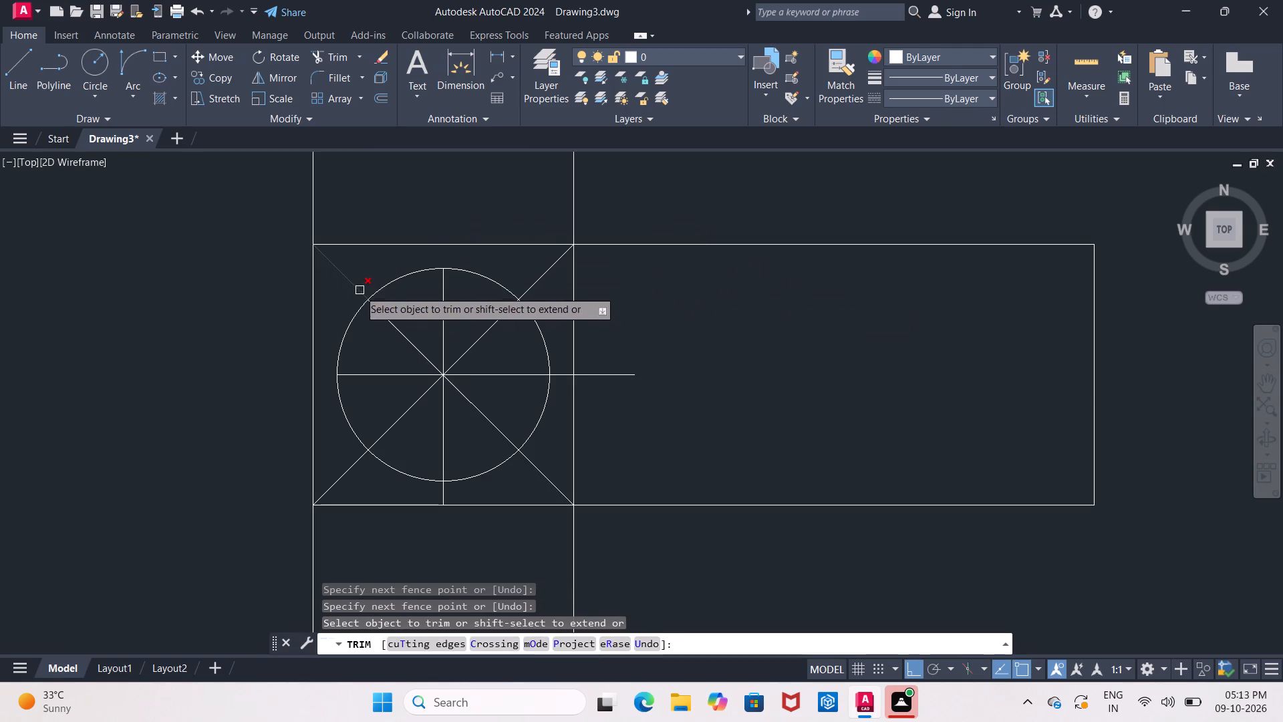
click(358, 290)
click(536, 280)
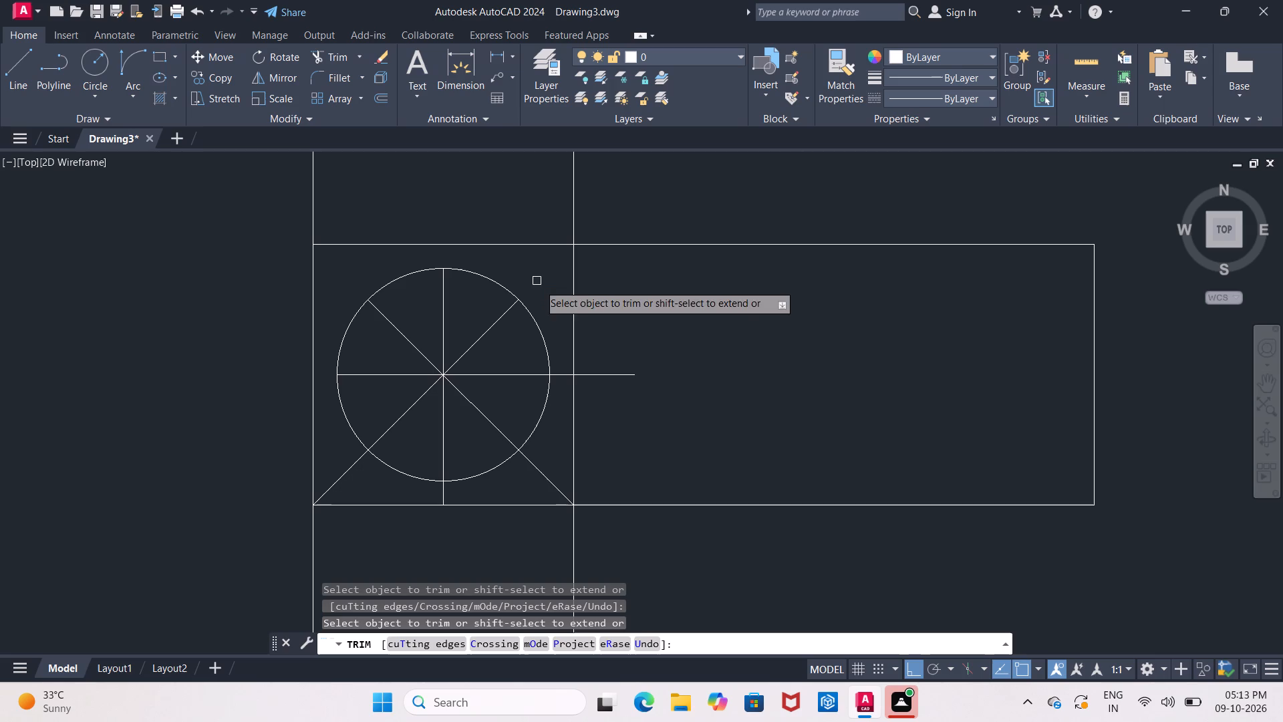
click(556, 375)
click(601, 374)
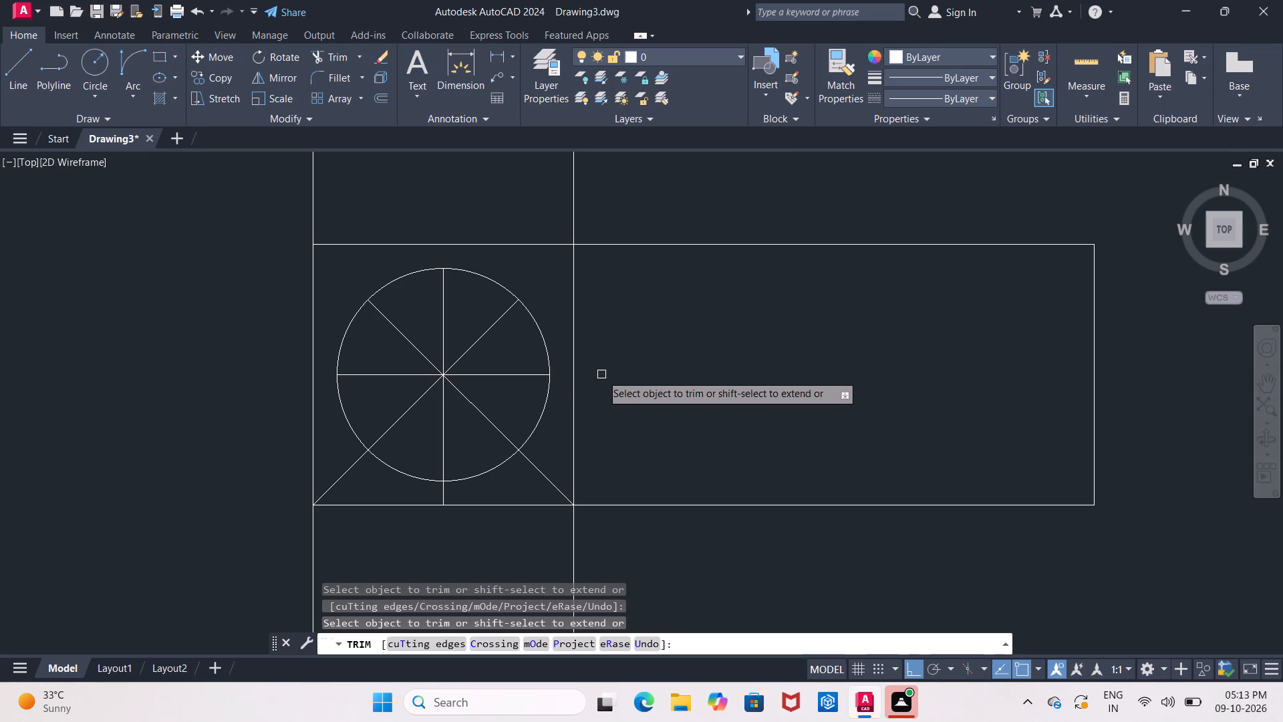
click(545, 472)
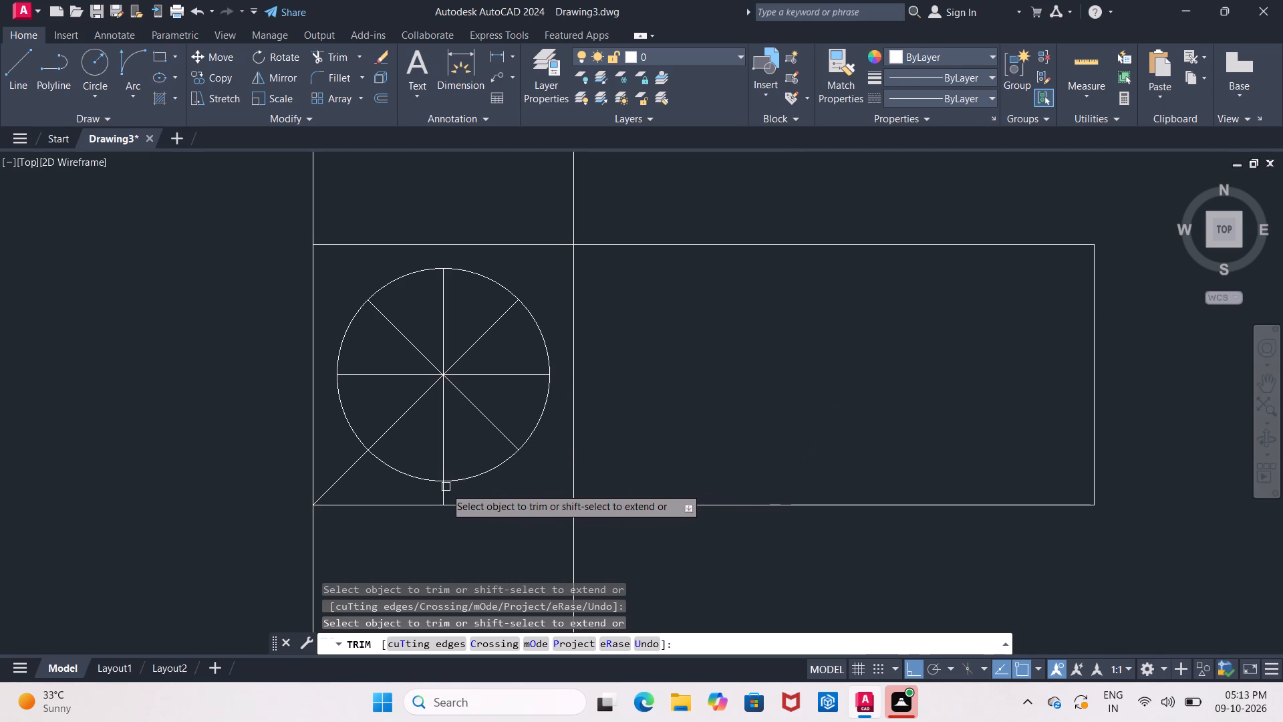
click(445, 491)
click(349, 466)
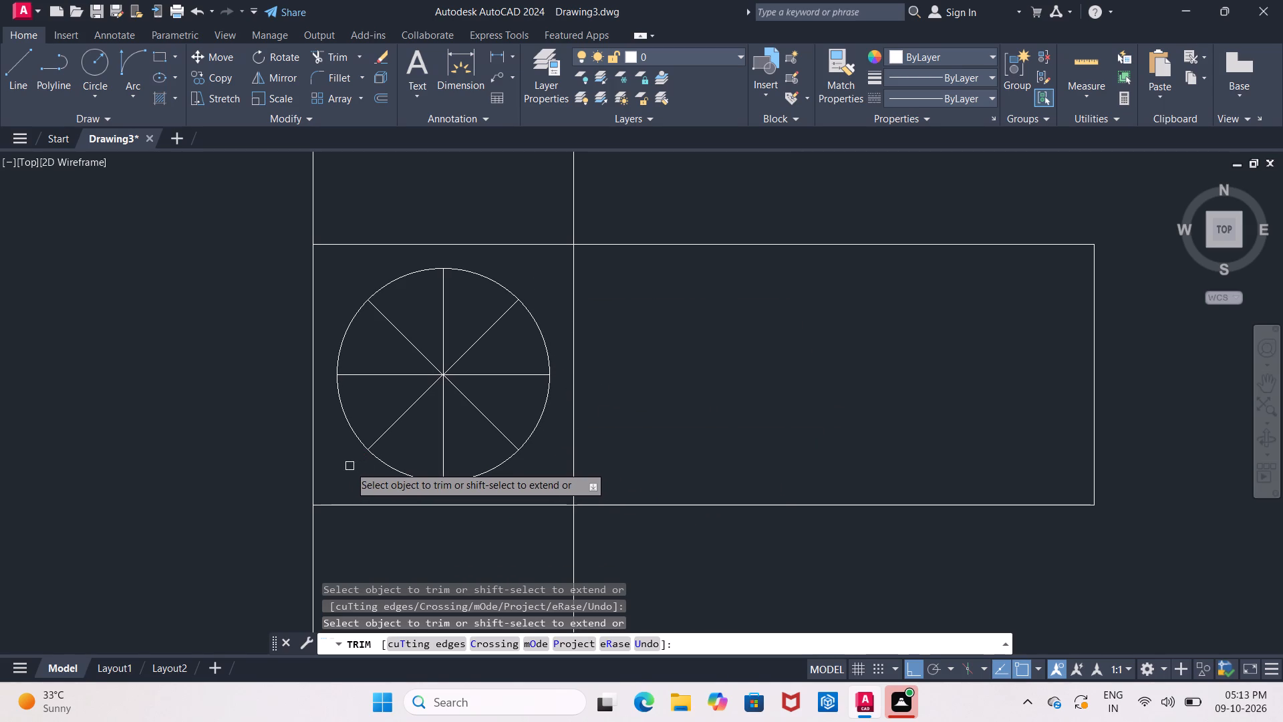
Trim away both halves of the diagonal falling from the circle's upper left to its lower right.
click(395, 334)
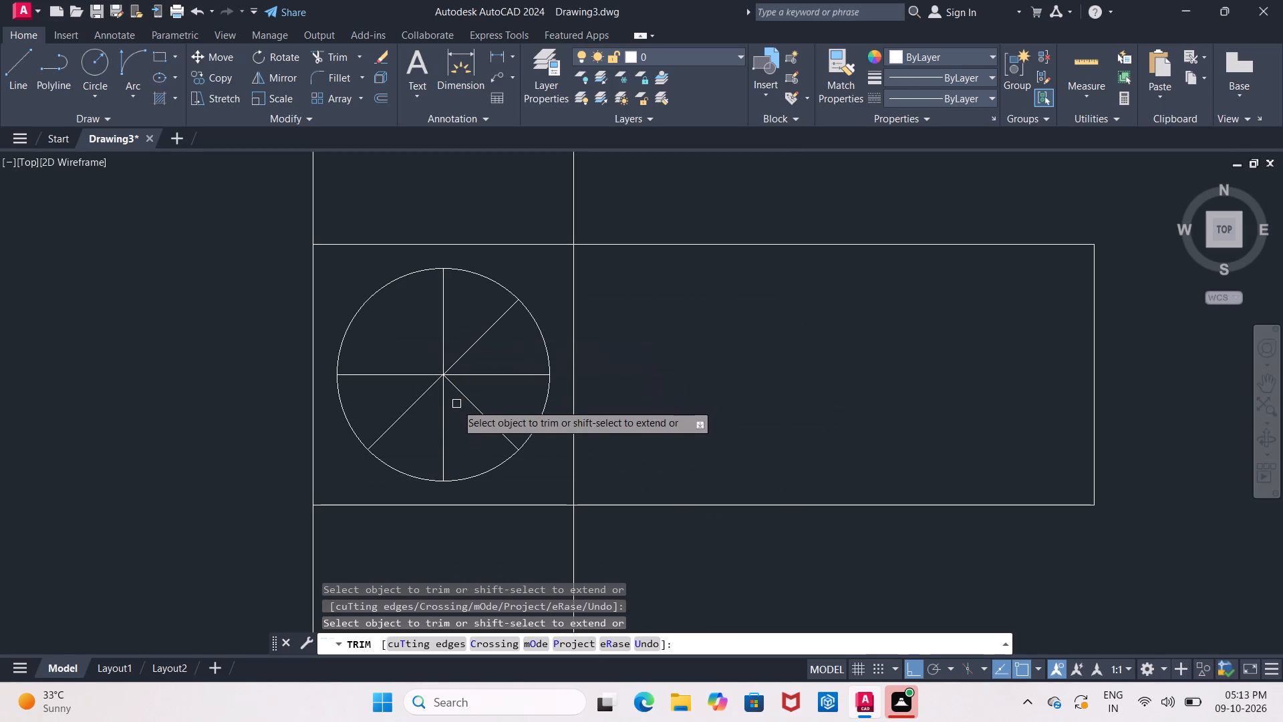
click(475, 406)
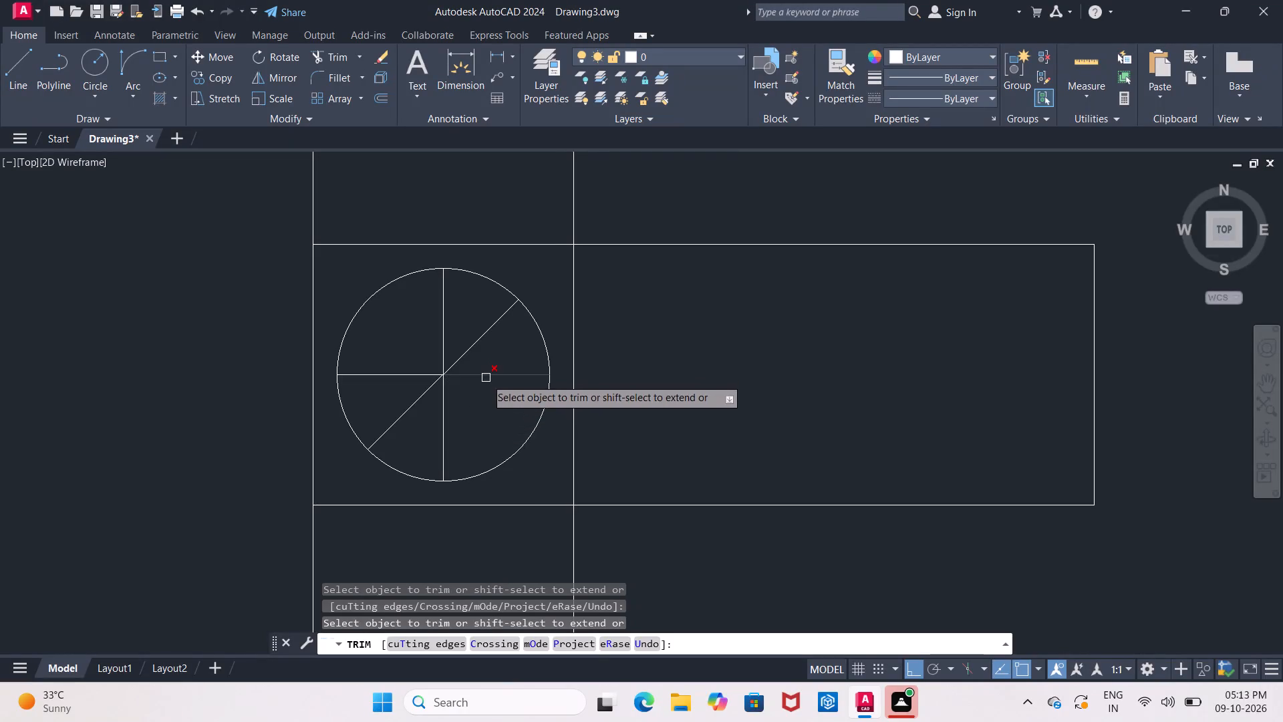
click(486, 378)
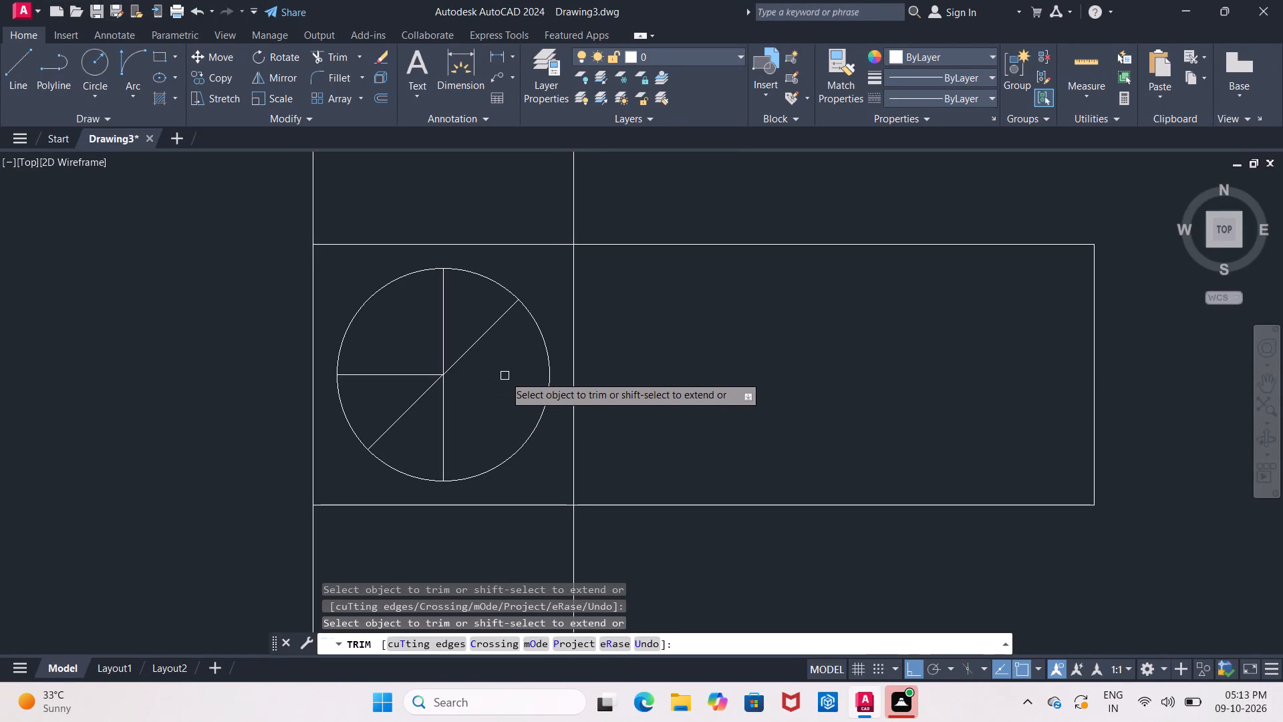
key(ctrl+z)
key(Escape)
key(Escape)
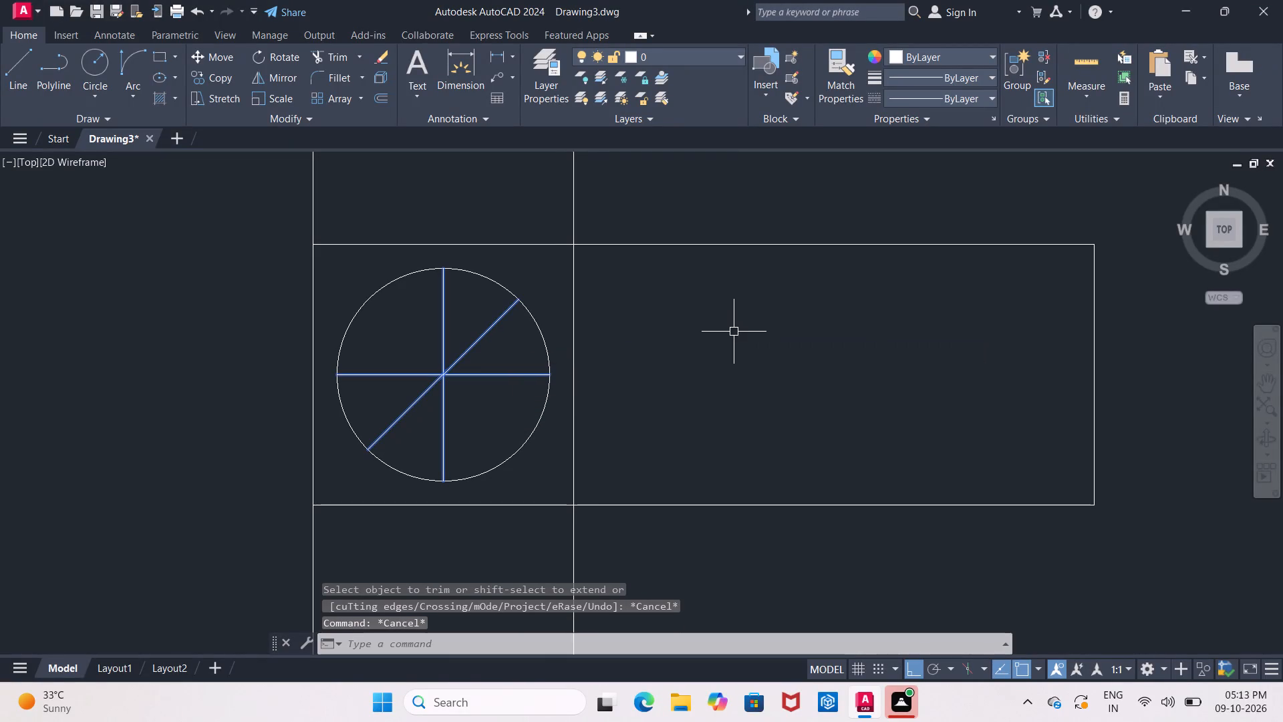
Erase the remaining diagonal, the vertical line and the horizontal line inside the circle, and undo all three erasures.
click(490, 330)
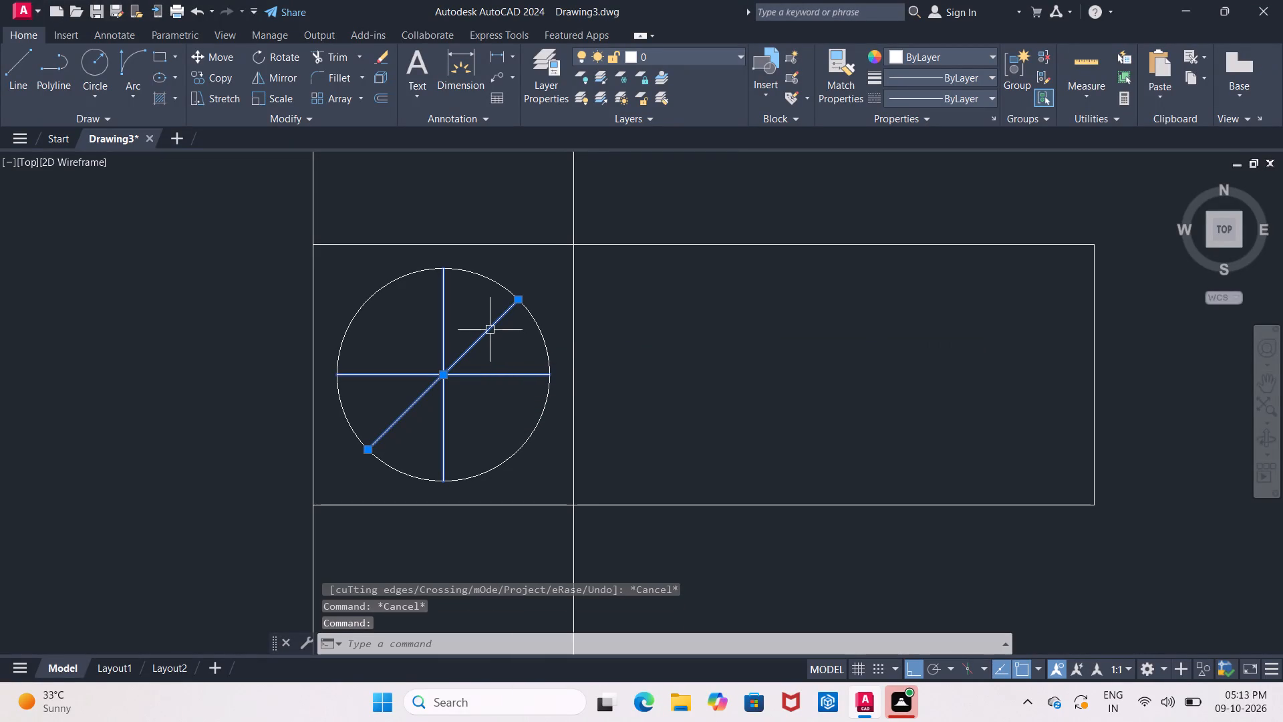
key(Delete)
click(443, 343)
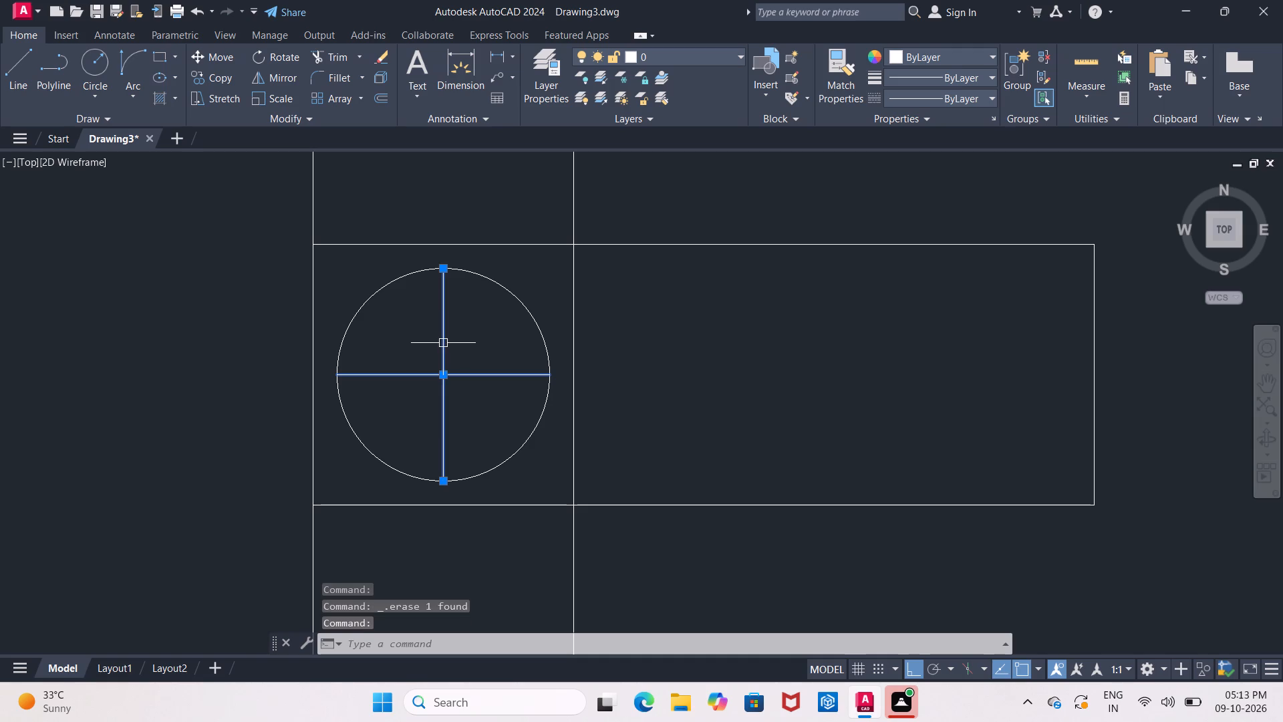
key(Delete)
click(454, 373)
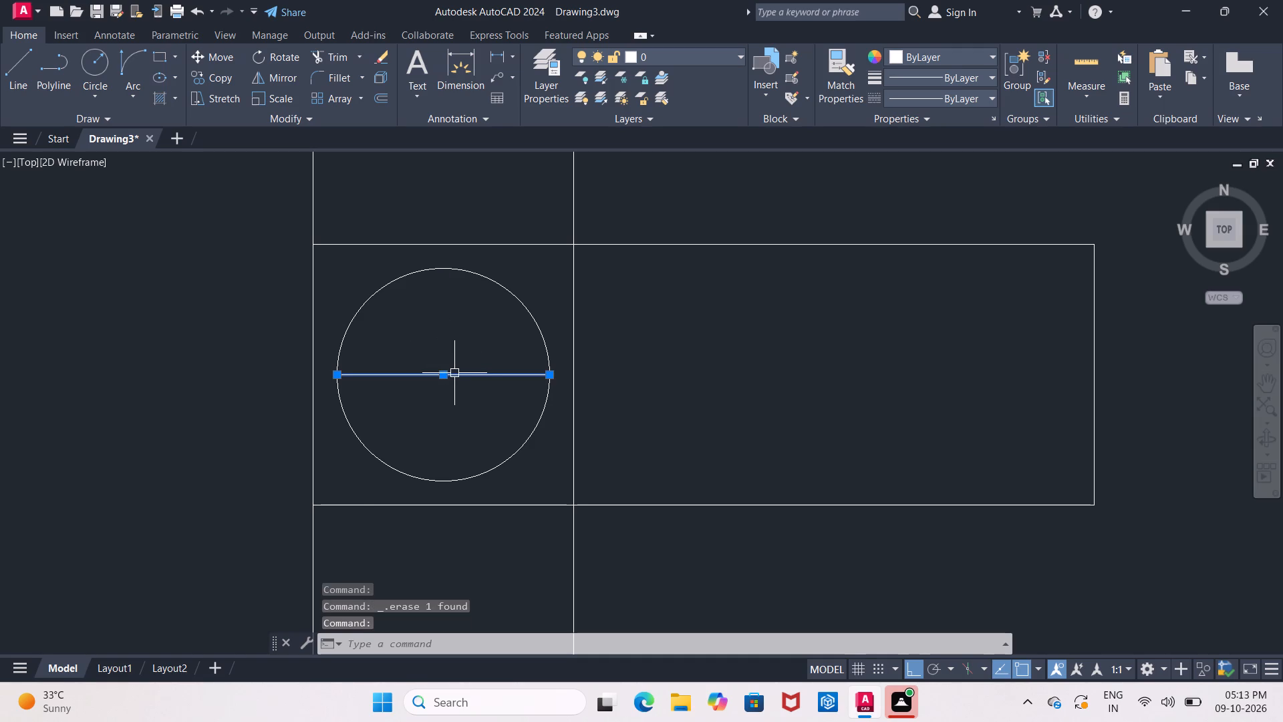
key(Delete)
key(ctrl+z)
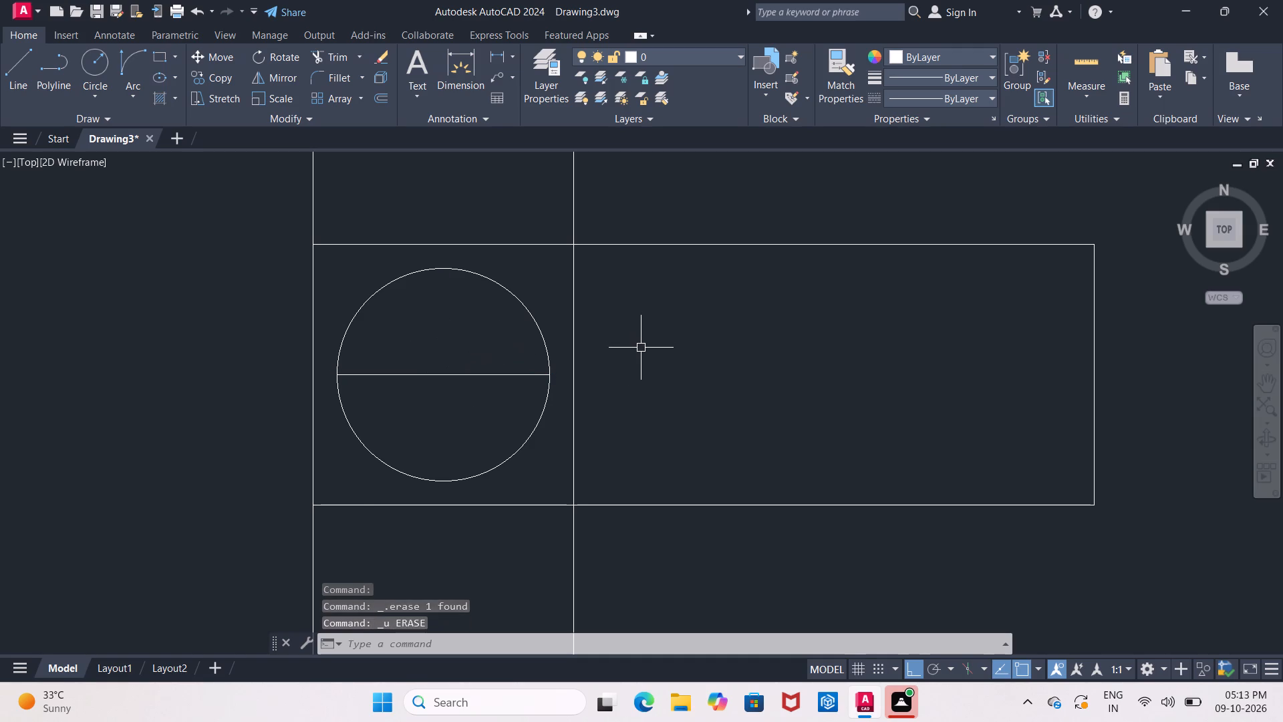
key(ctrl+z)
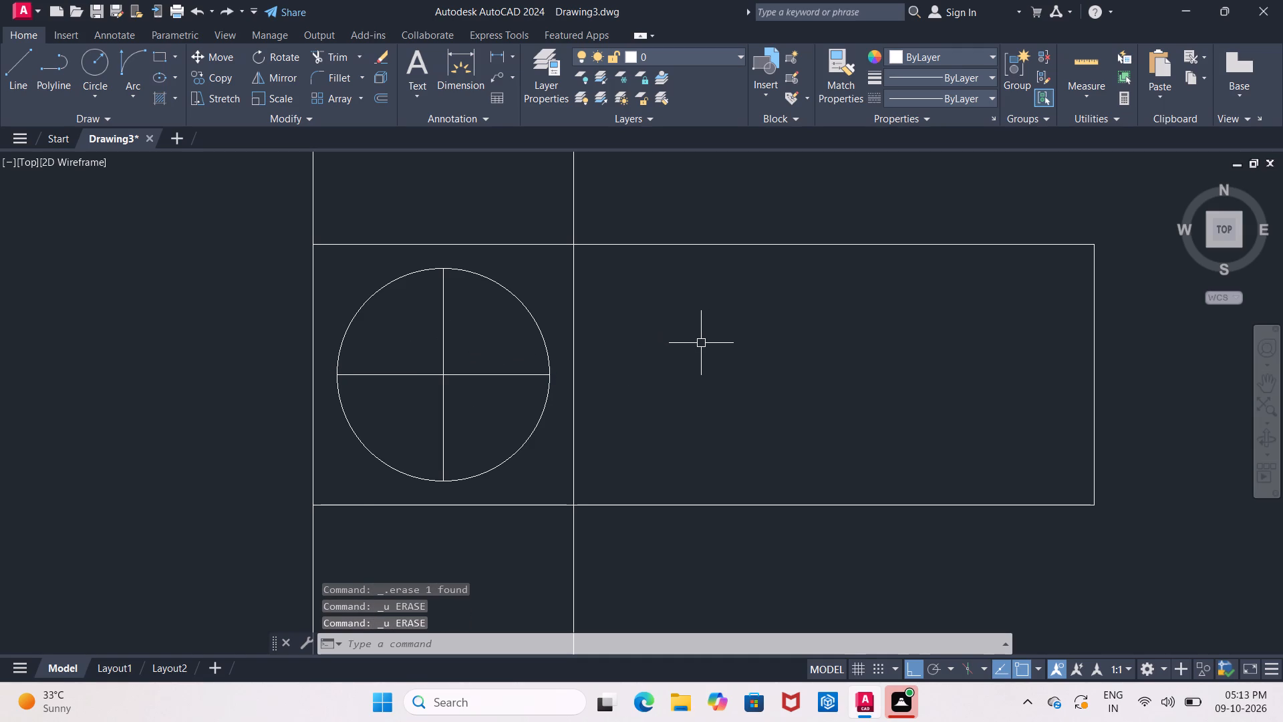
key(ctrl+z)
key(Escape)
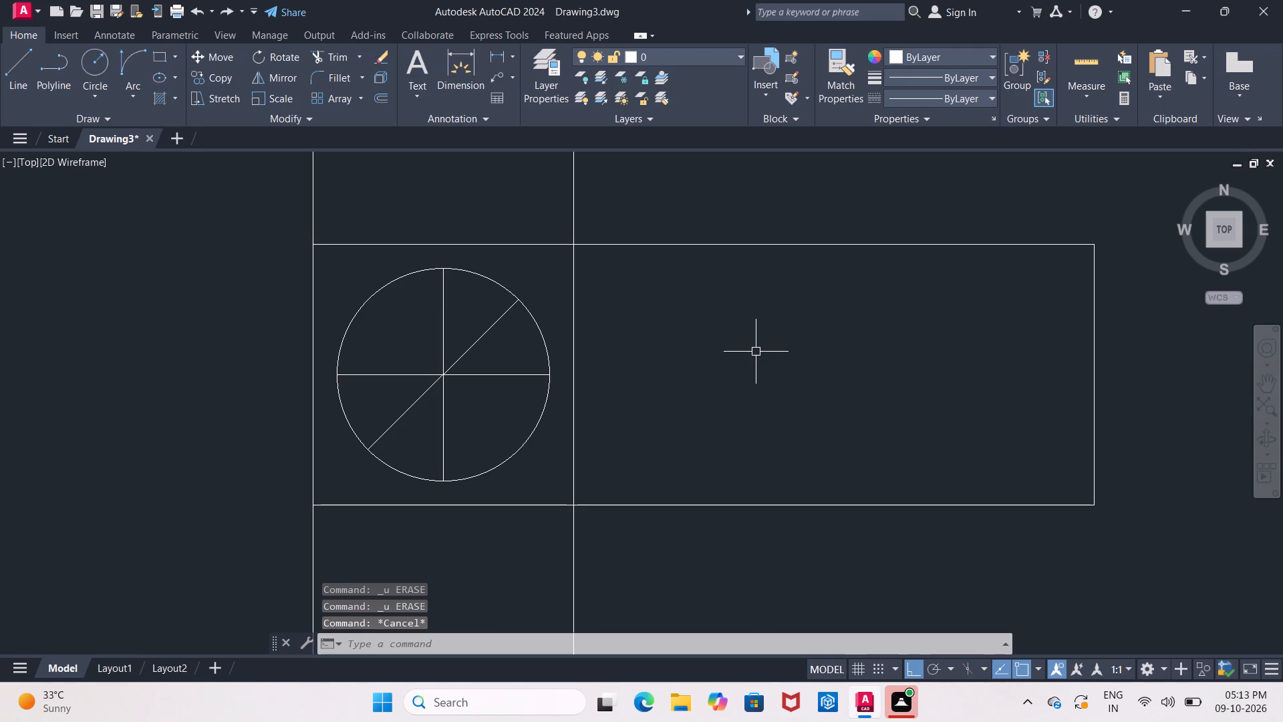
Erase the one remaining diagonal from the circle in the handle plate.
click(496, 320)
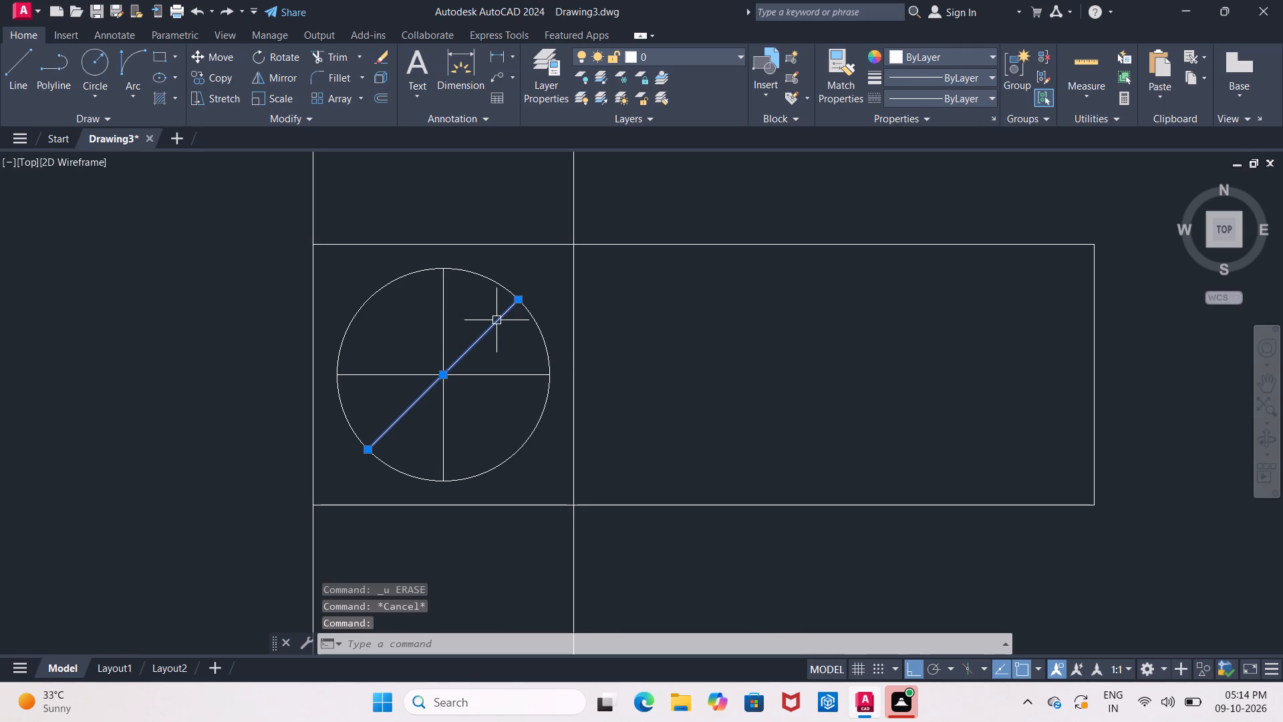
key(Delete)
Examine how the handle and its circle detail look on the whole door beside the adjacent bay's door.
scroll(501, 322, down, 4)
middle_drag(589, 346, 583, 366)
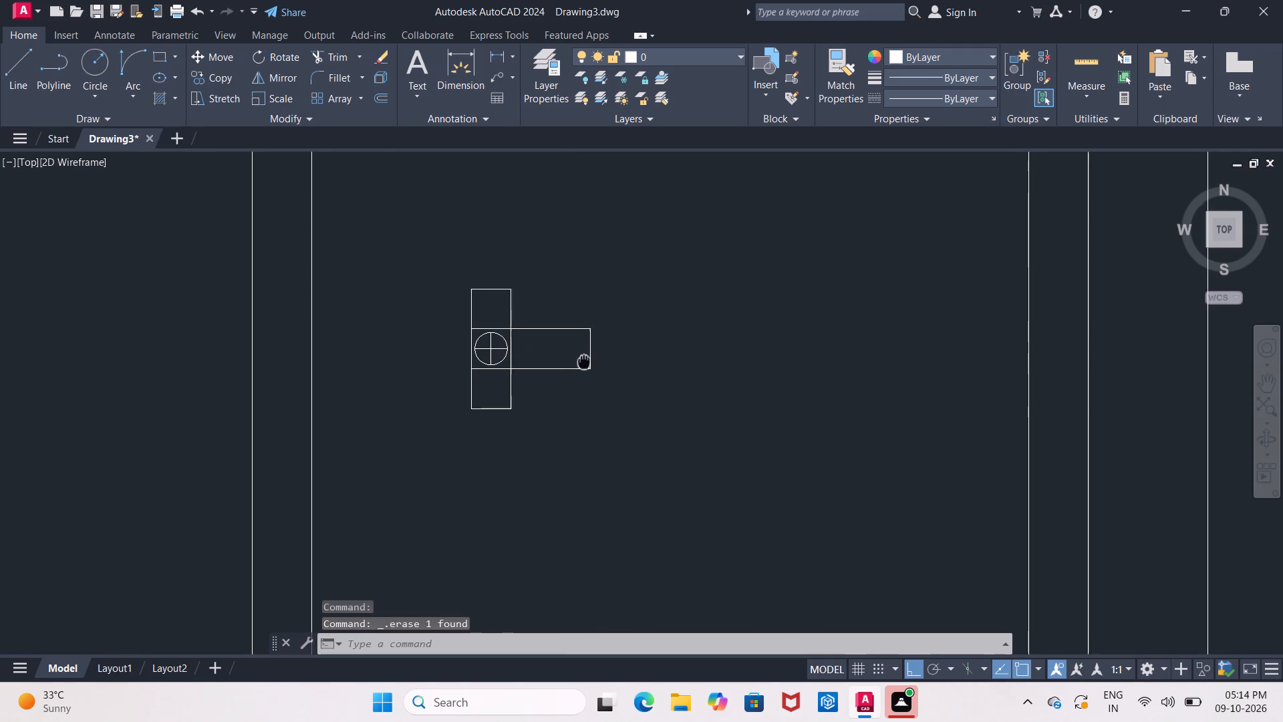
middle_drag(583, 366, 585, 378)
scroll(579, 372, up, 1)
scroll(571, 372, down, 1)
middle_drag(571, 372, 565, 379)
scroll(568, 376, down, 4)
scroll(621, 396, up, 1)
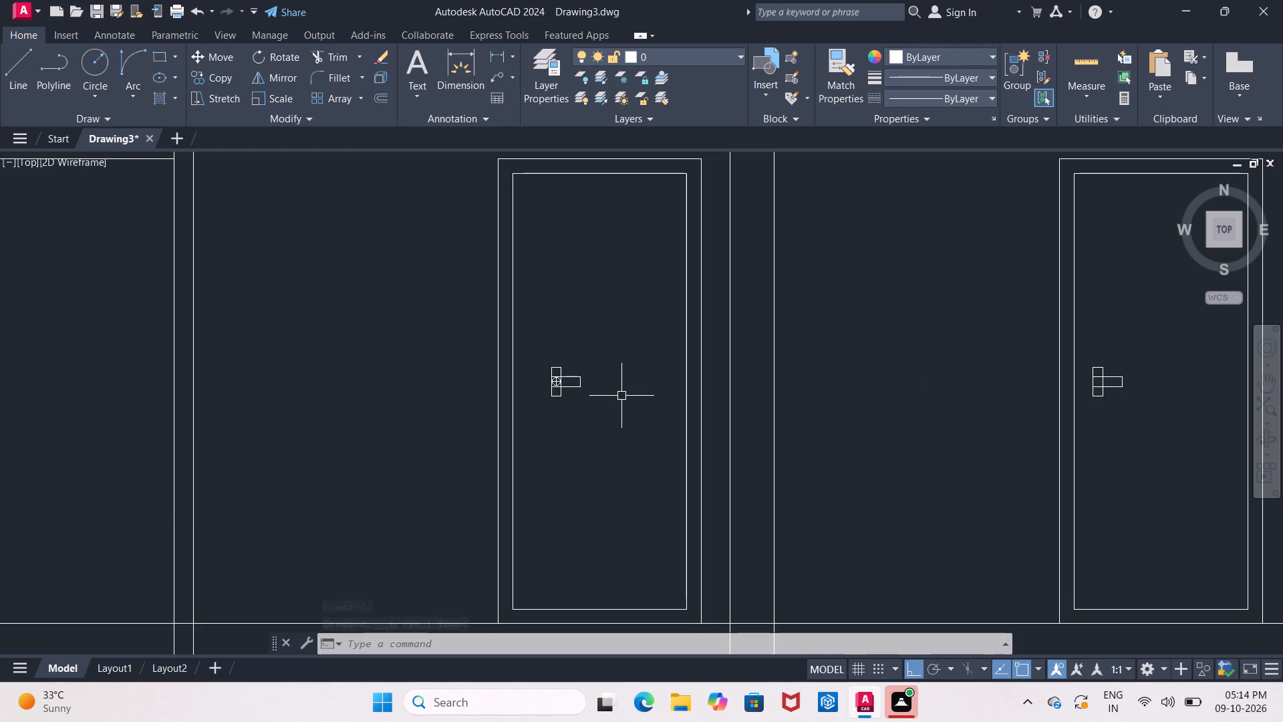
scroll(621, 396, up, 2)
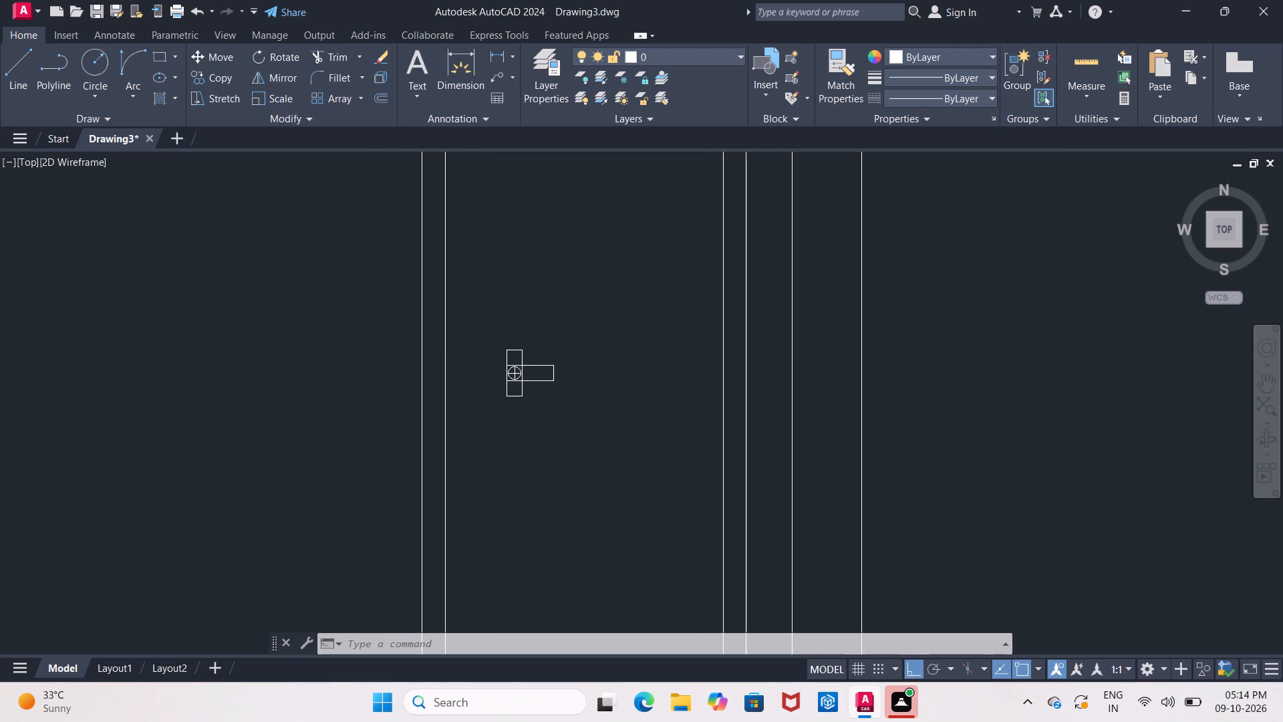
scroll(498, 404, up, 1)
middle_drag(498, 404, 478, 411)
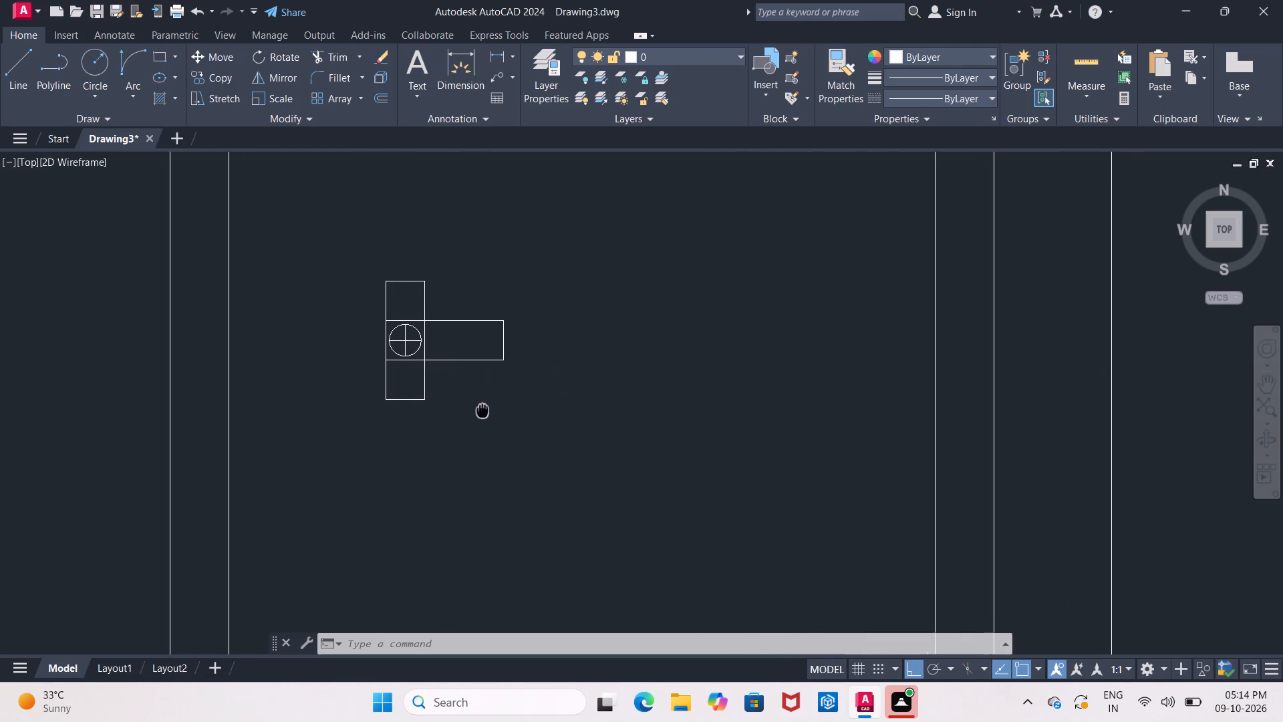
With Ortho off, draw a diagonal across the middle square of the other door's plain handle plate, from upper-left to lower-right corner.
middle_drag(478, 411, 474, 411)
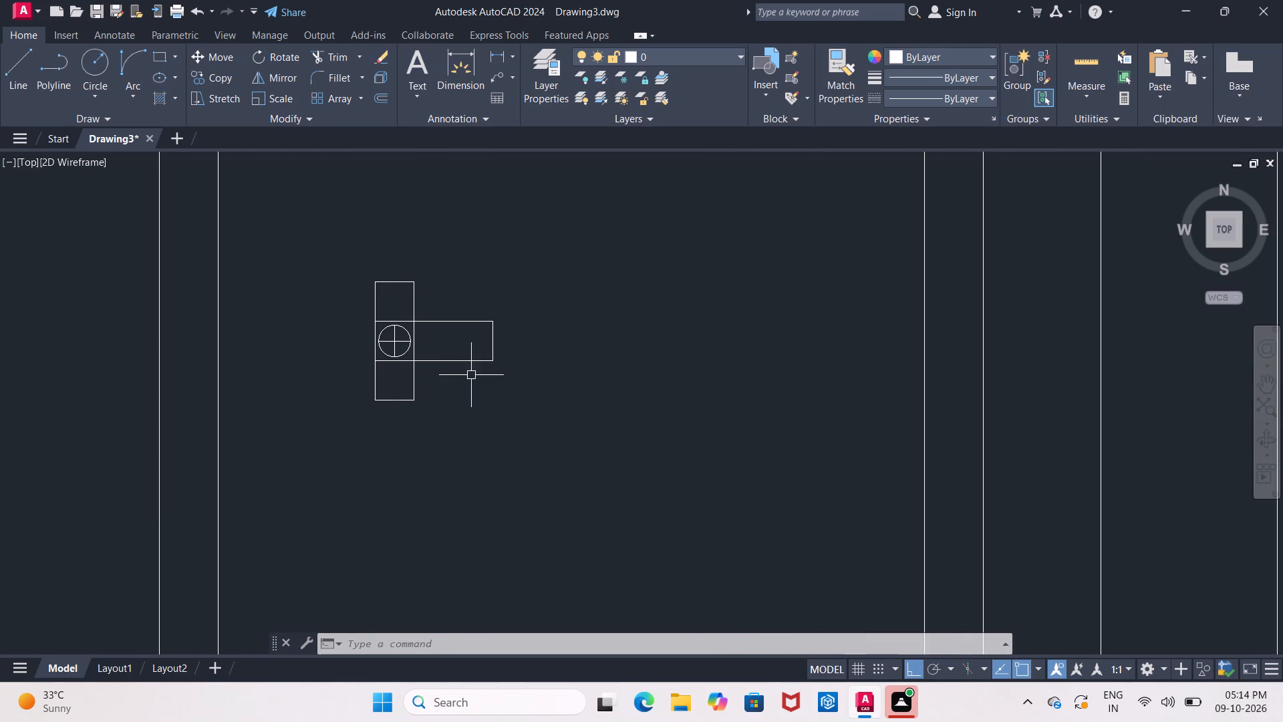
middle_drag(471, 375, 384, 387)
scroll(424, 402, down, 2)
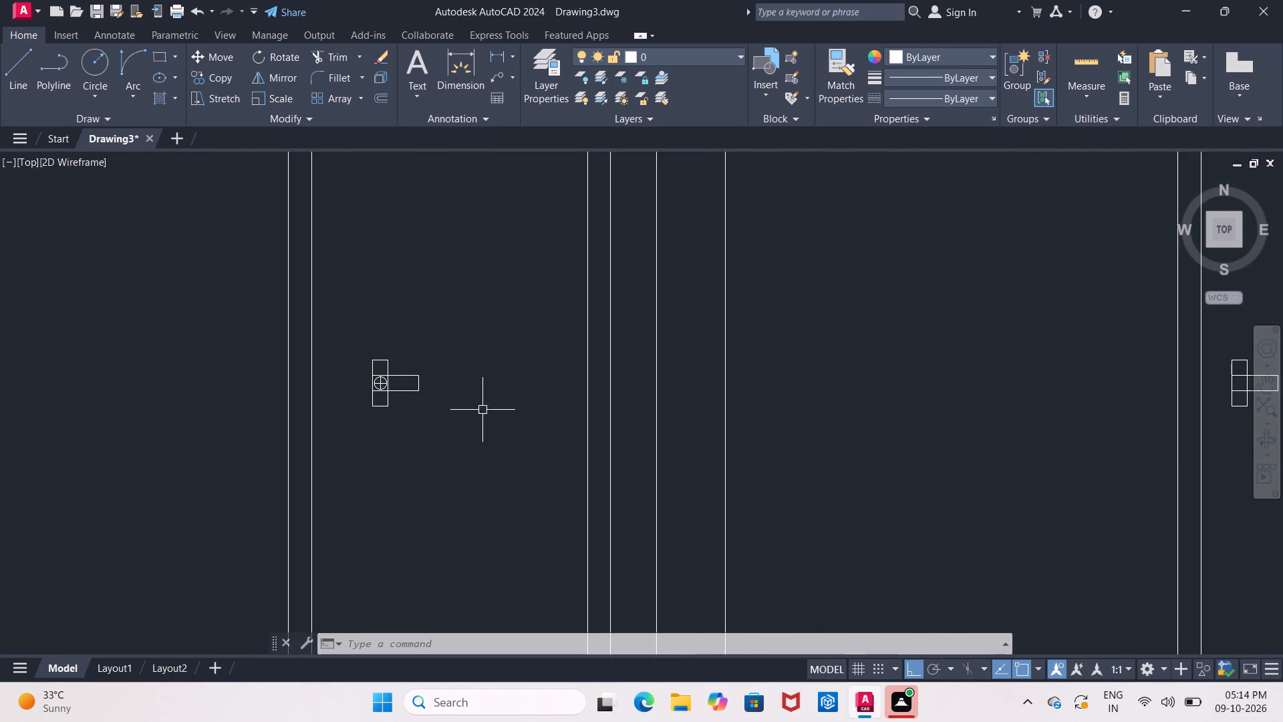
middle_drag(487, 410, 277, 386)
middle_drag(720, 396, 582, 401)
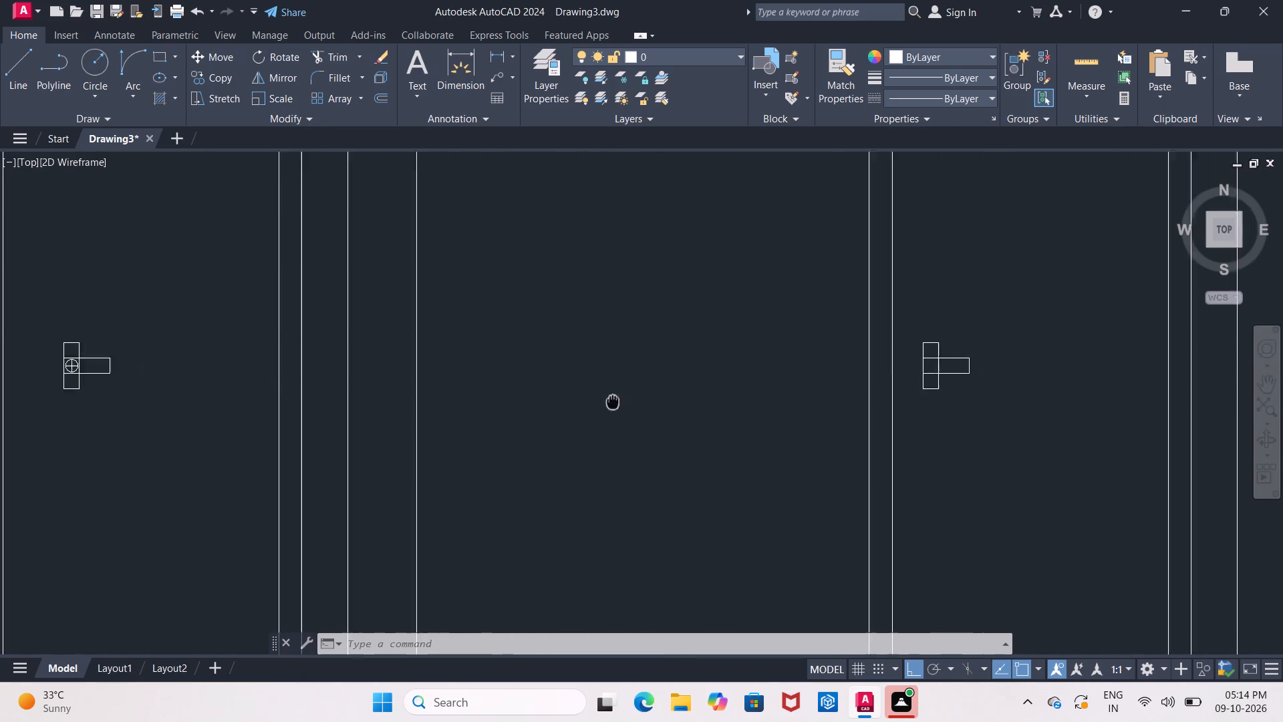
middle_drag(582, 401, 444, 396)
scroll(642, 377, up, 1)
middle_drag(621, 372, 109, 366)
scroll(621, 372, up, 1)
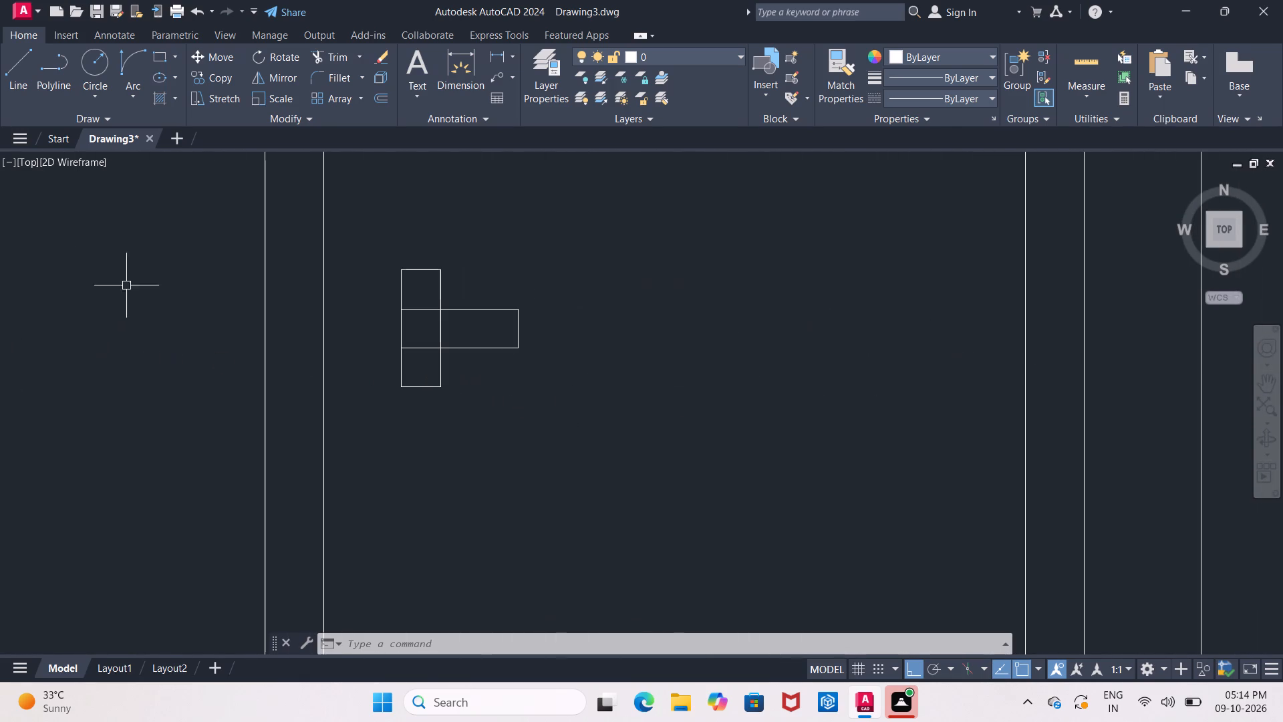
click(11, 85)
scroll(462, 343, up, 2)
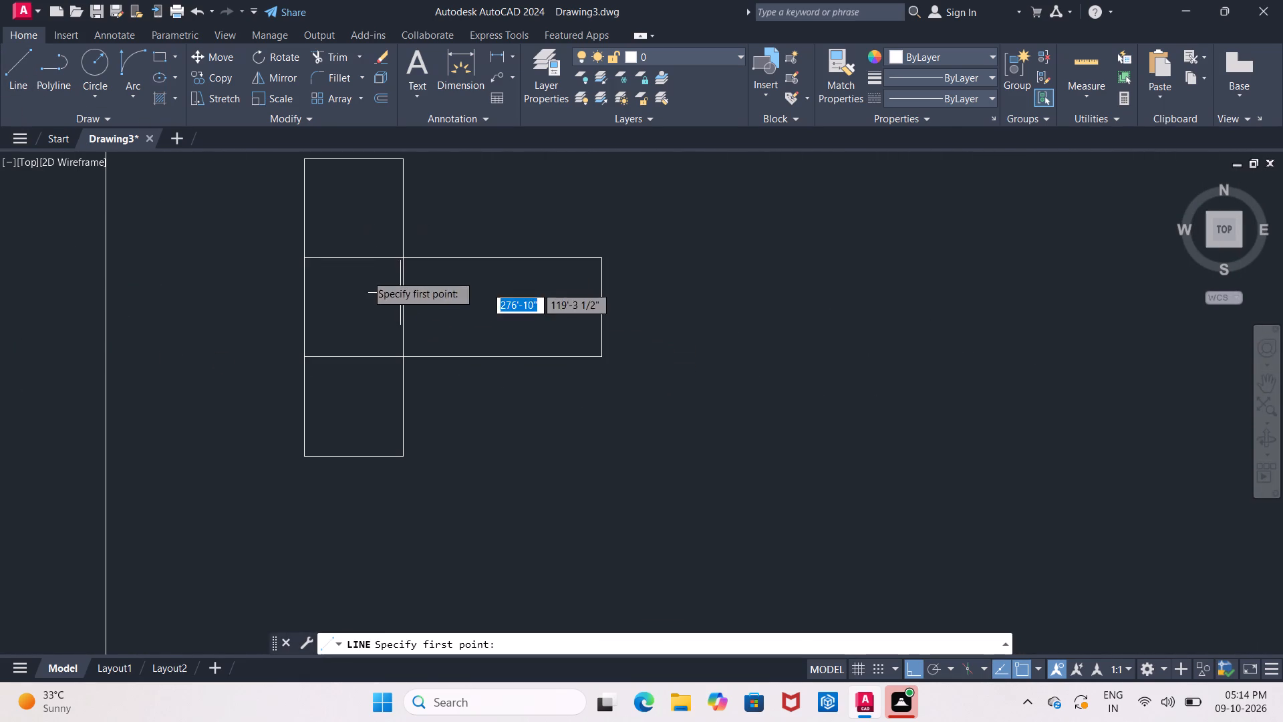
click(301, 259)
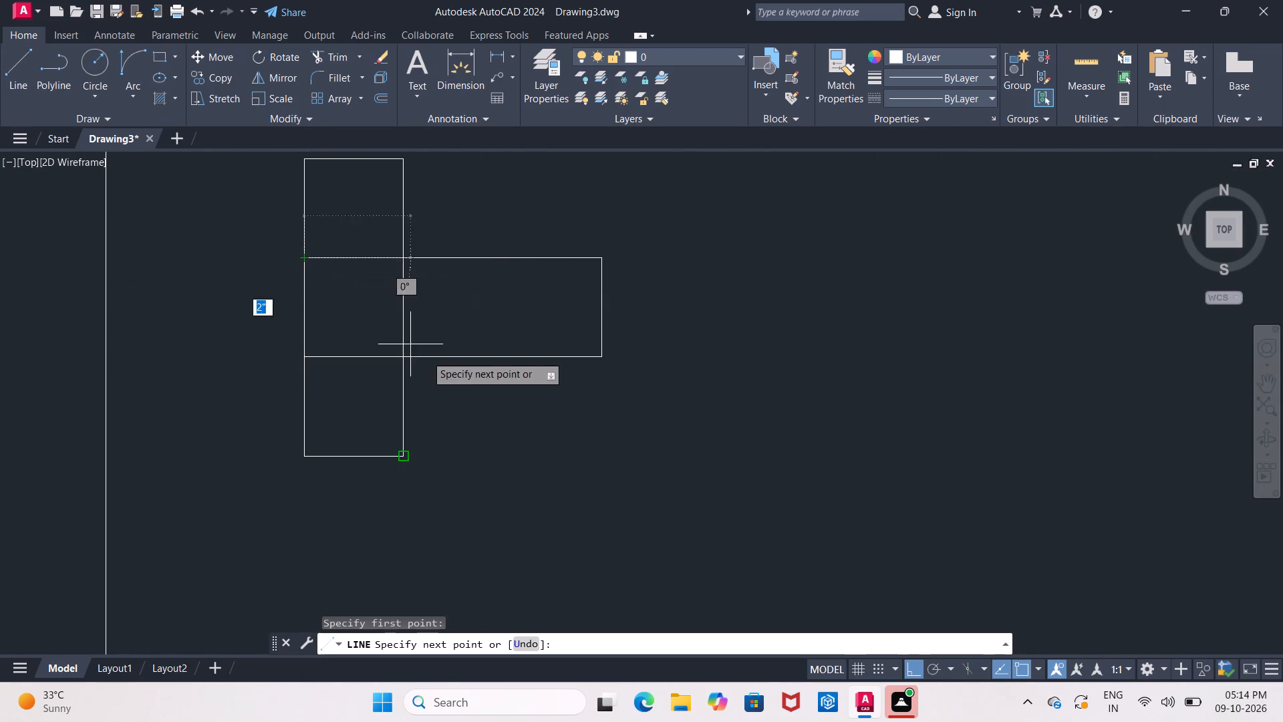
scroll(398, 352, up, 3)
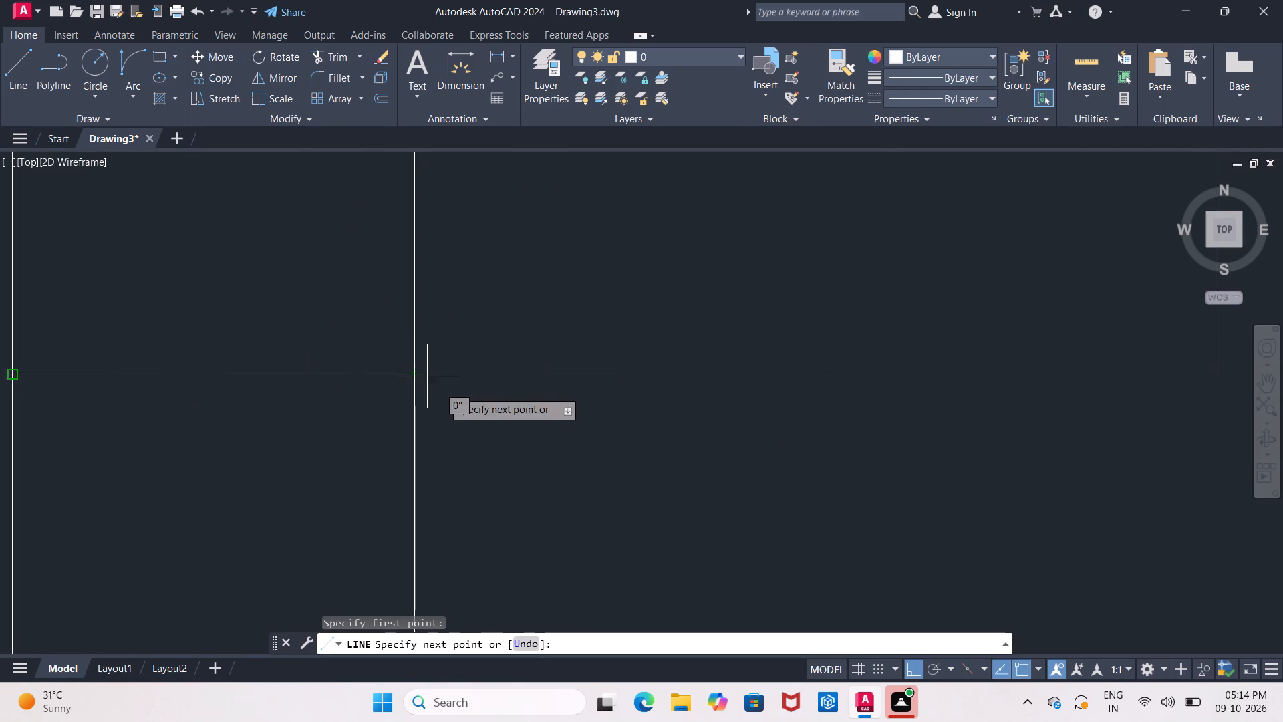
click(916, 671)
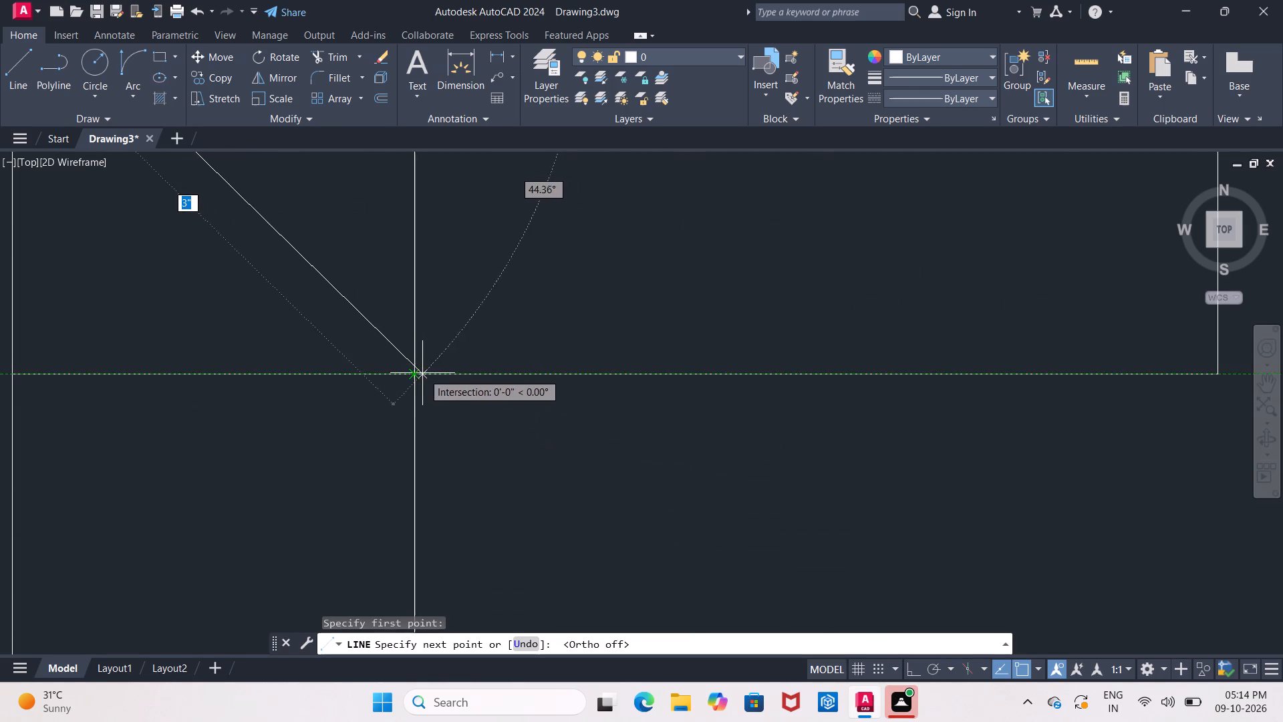
click(414, 376)
middle_drag(414, 376, 598, 487)
scroll(598, 487, down, 1)
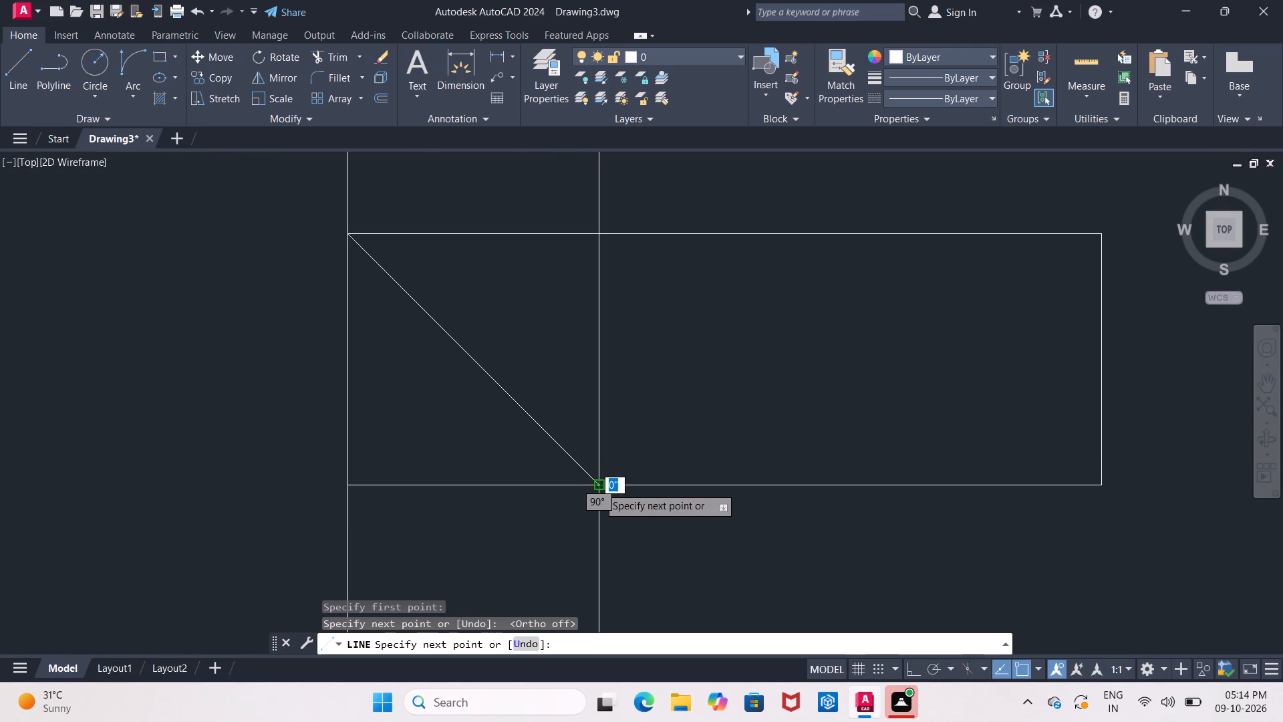
key(Escape)
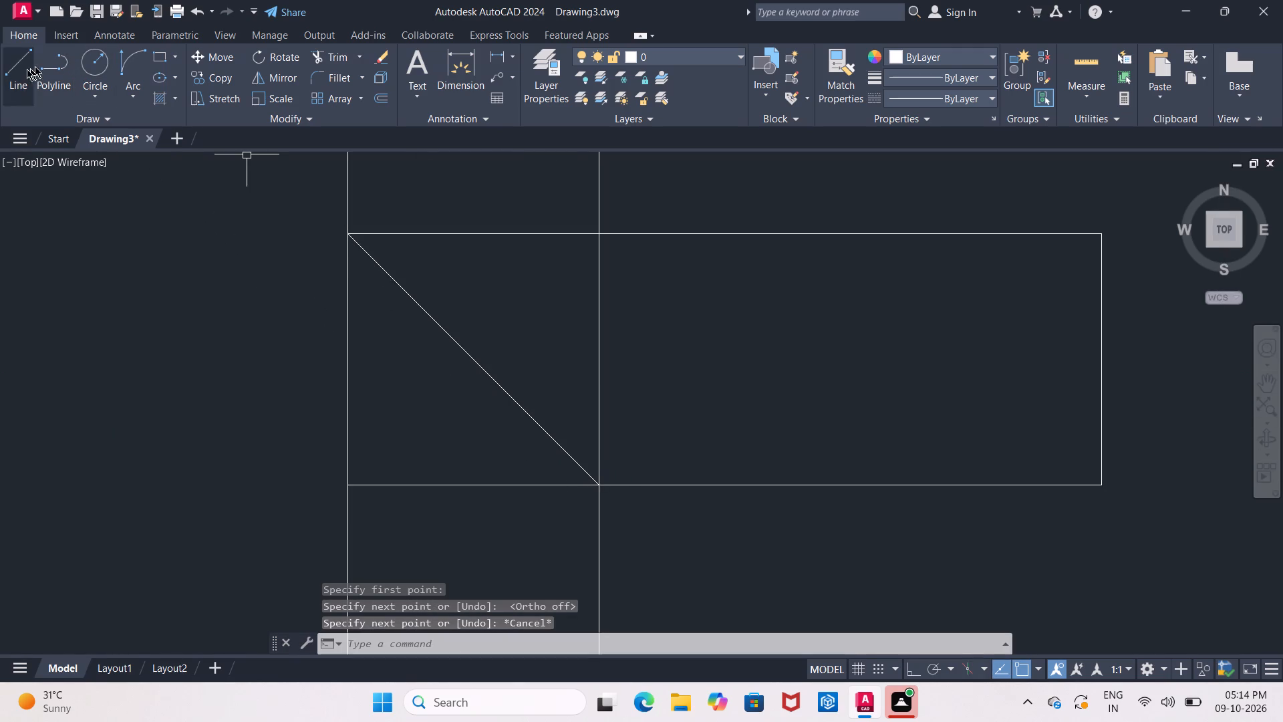
Draw the opposite diagonal across the same square, from its upper-right corner to its lower-left corner.
click(25, 70)
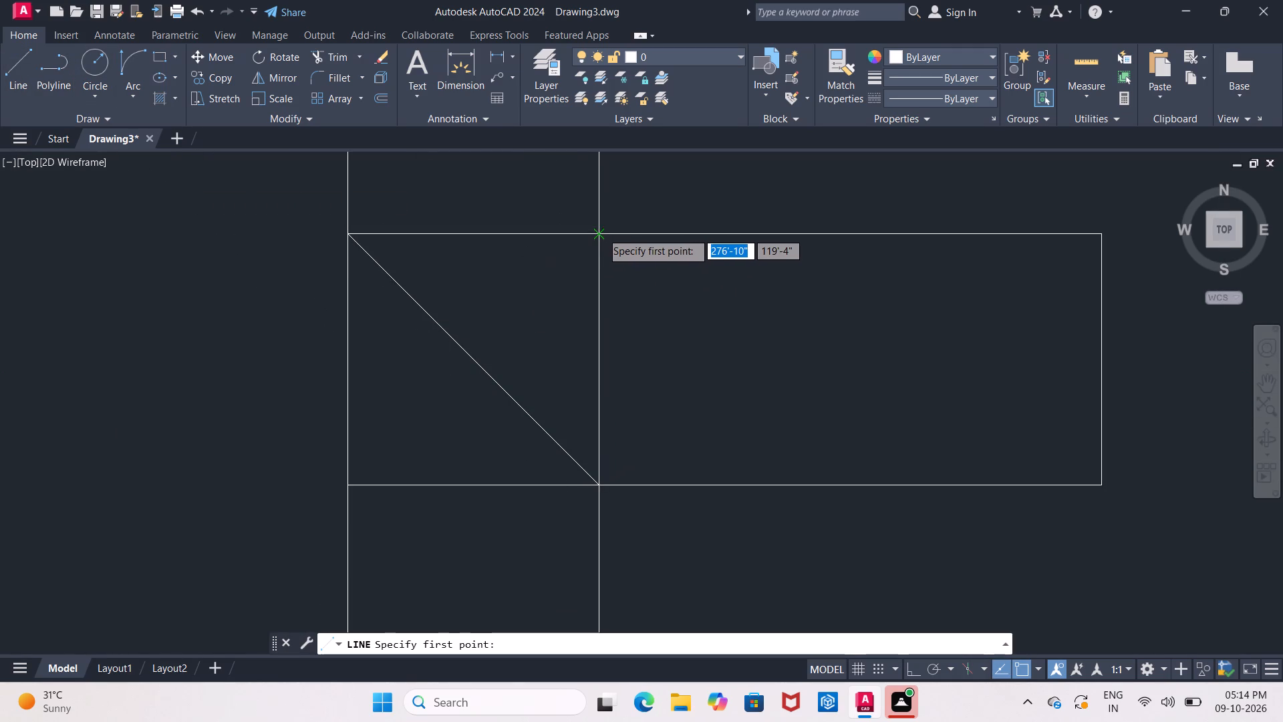
click(601, 232)
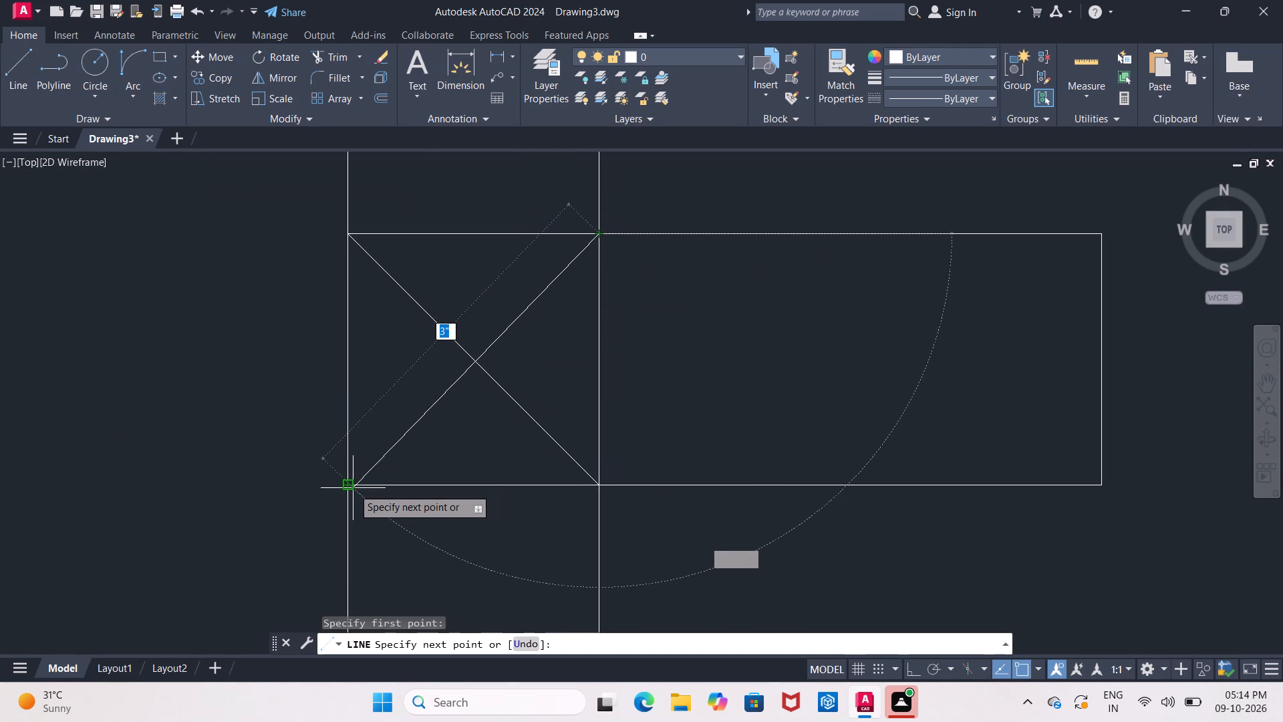
scroll(353, 488, up, 2)
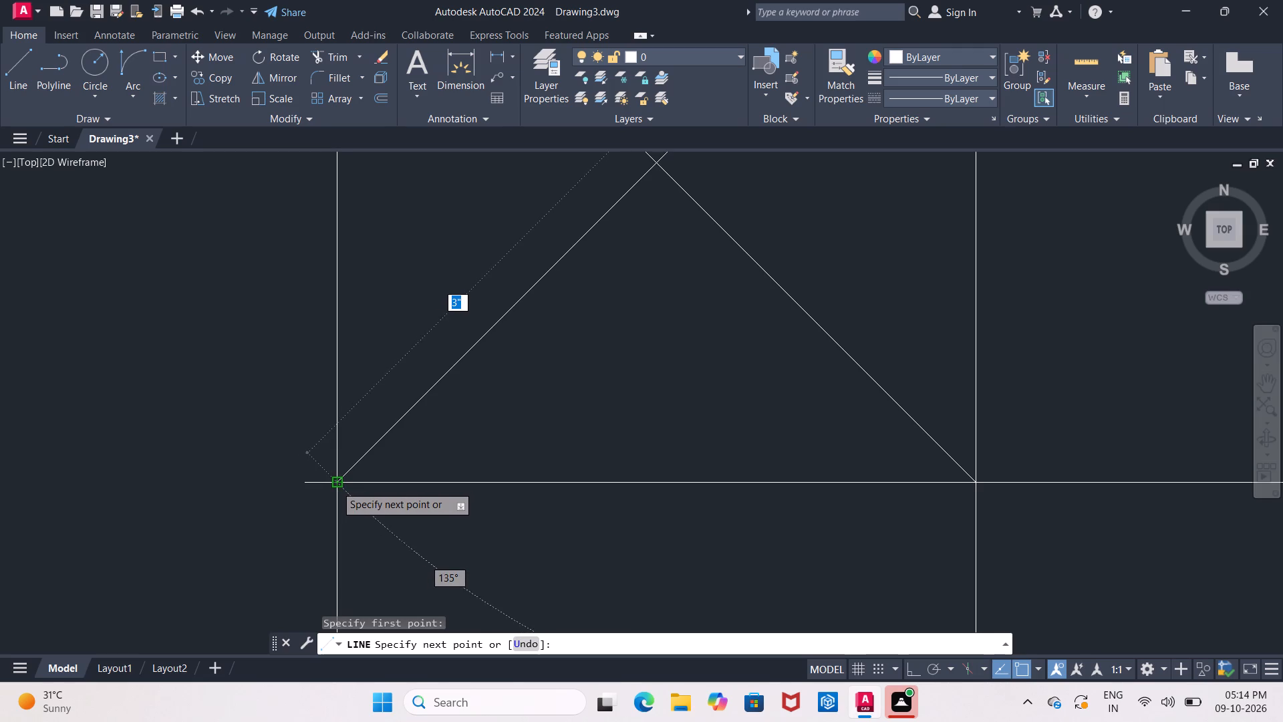
scroll(337, 484, up, 2)
click(334, 482)
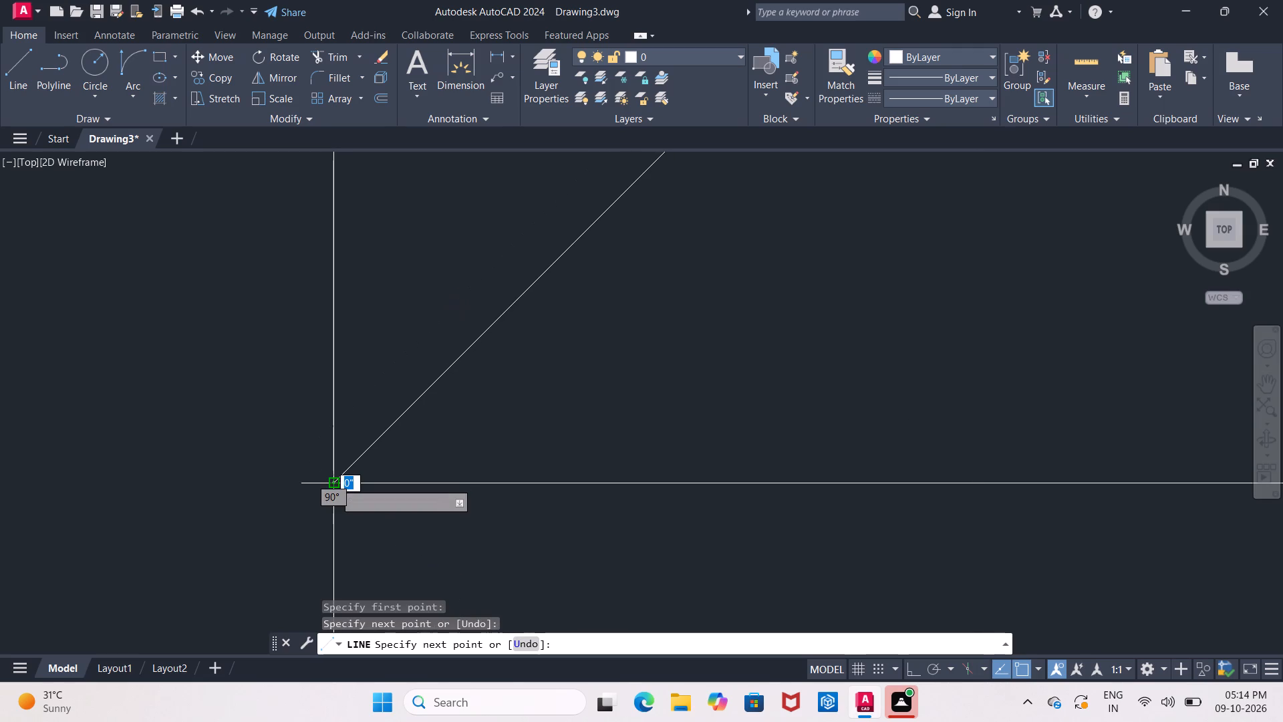
key(Escape)
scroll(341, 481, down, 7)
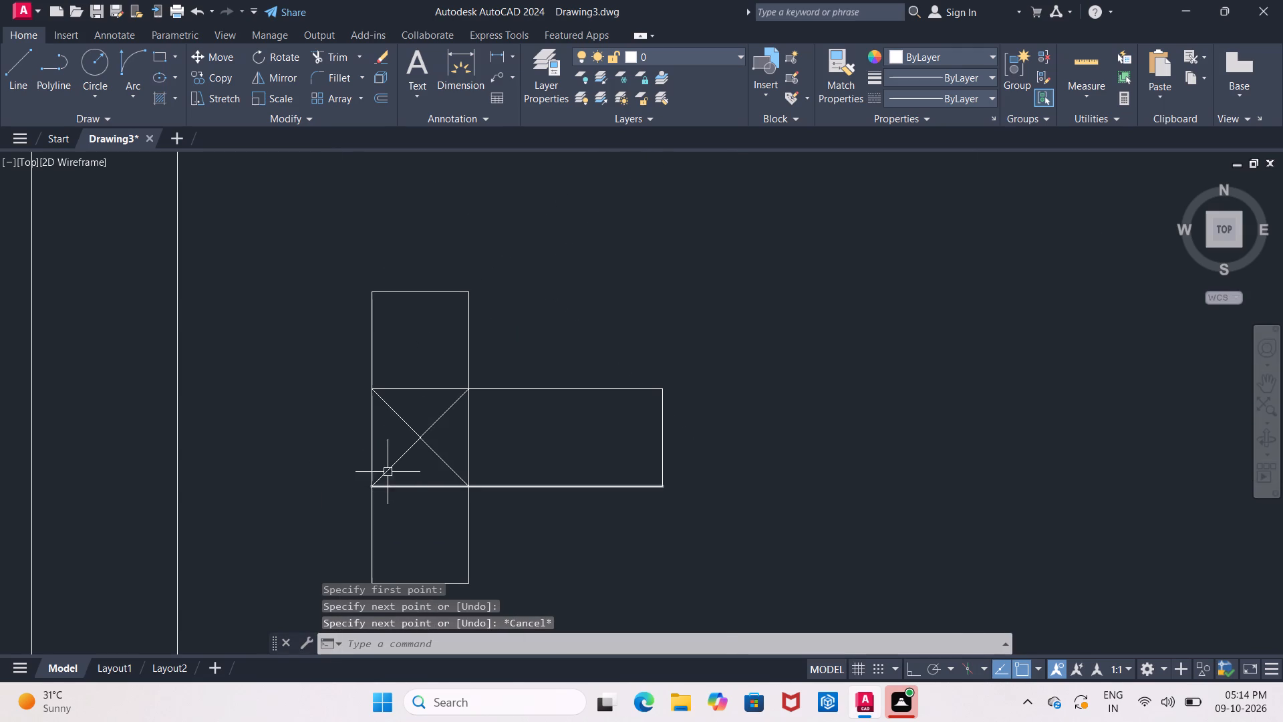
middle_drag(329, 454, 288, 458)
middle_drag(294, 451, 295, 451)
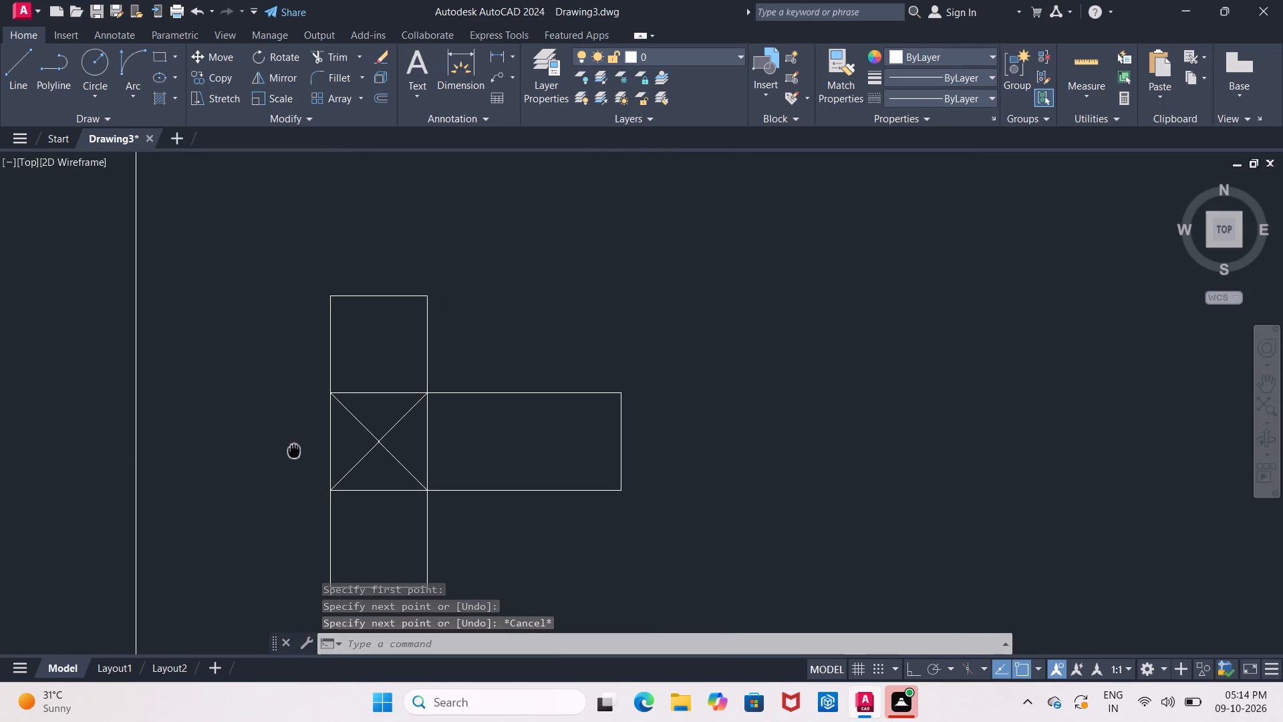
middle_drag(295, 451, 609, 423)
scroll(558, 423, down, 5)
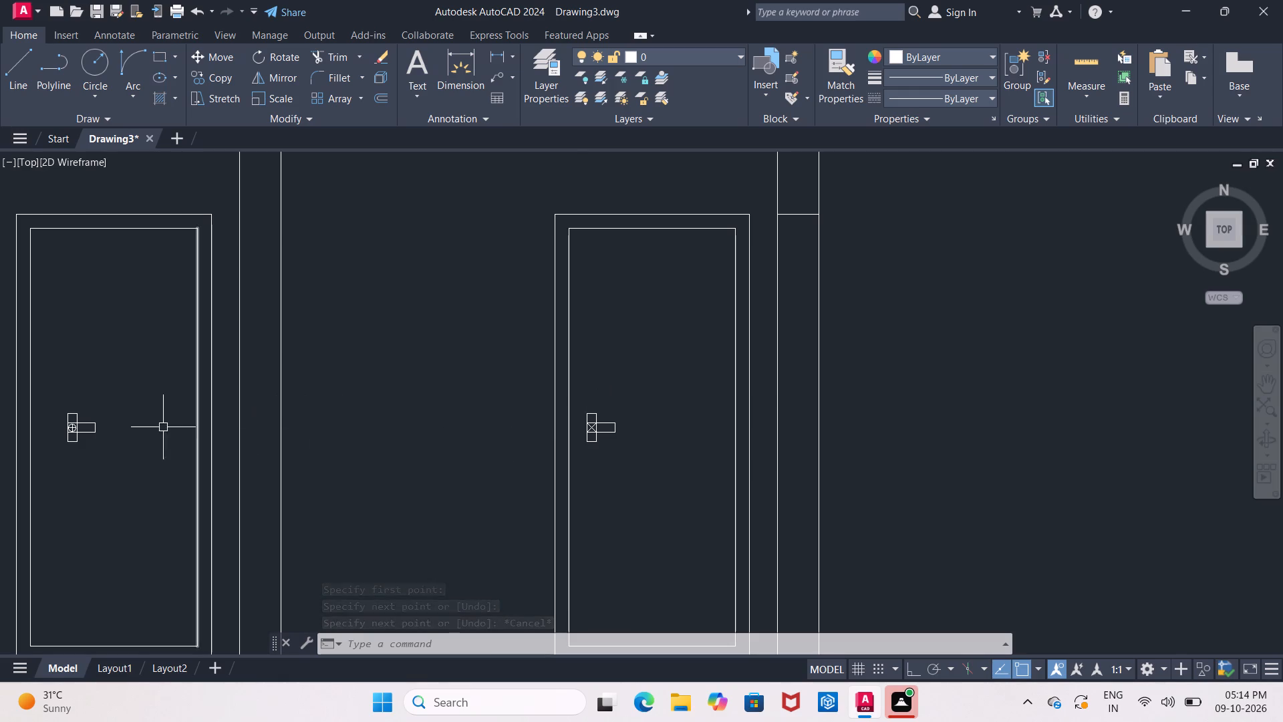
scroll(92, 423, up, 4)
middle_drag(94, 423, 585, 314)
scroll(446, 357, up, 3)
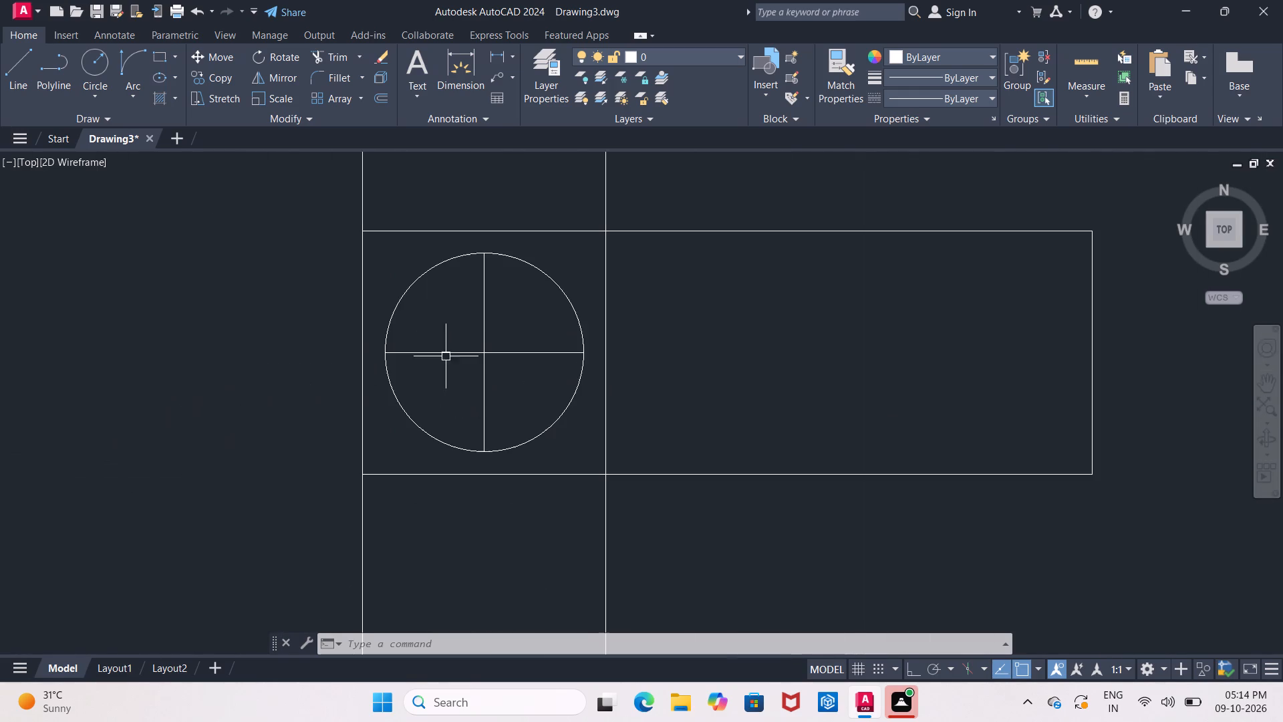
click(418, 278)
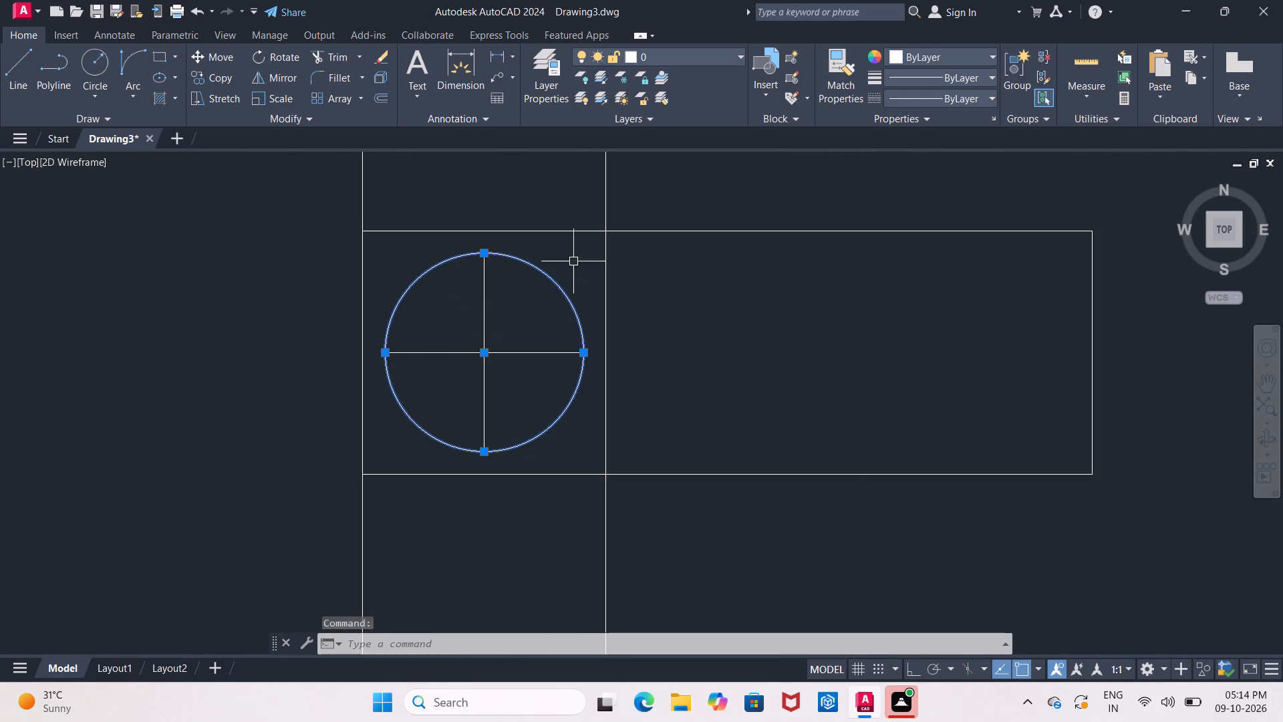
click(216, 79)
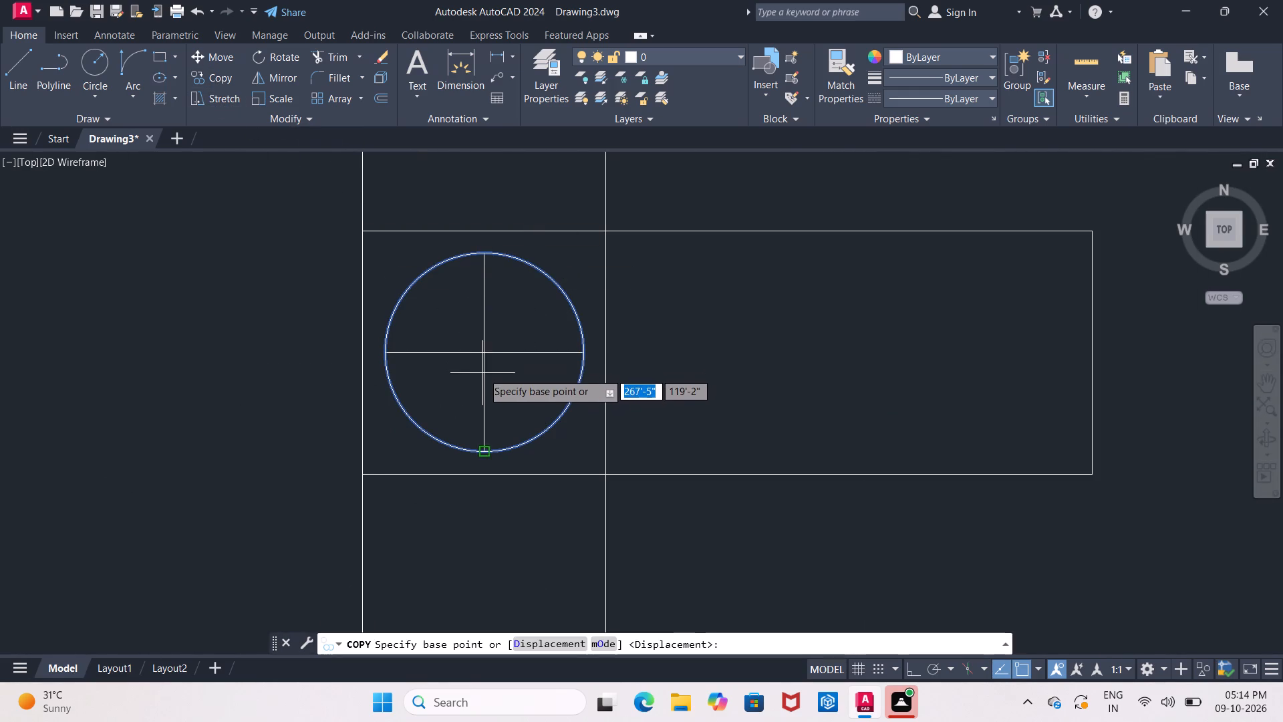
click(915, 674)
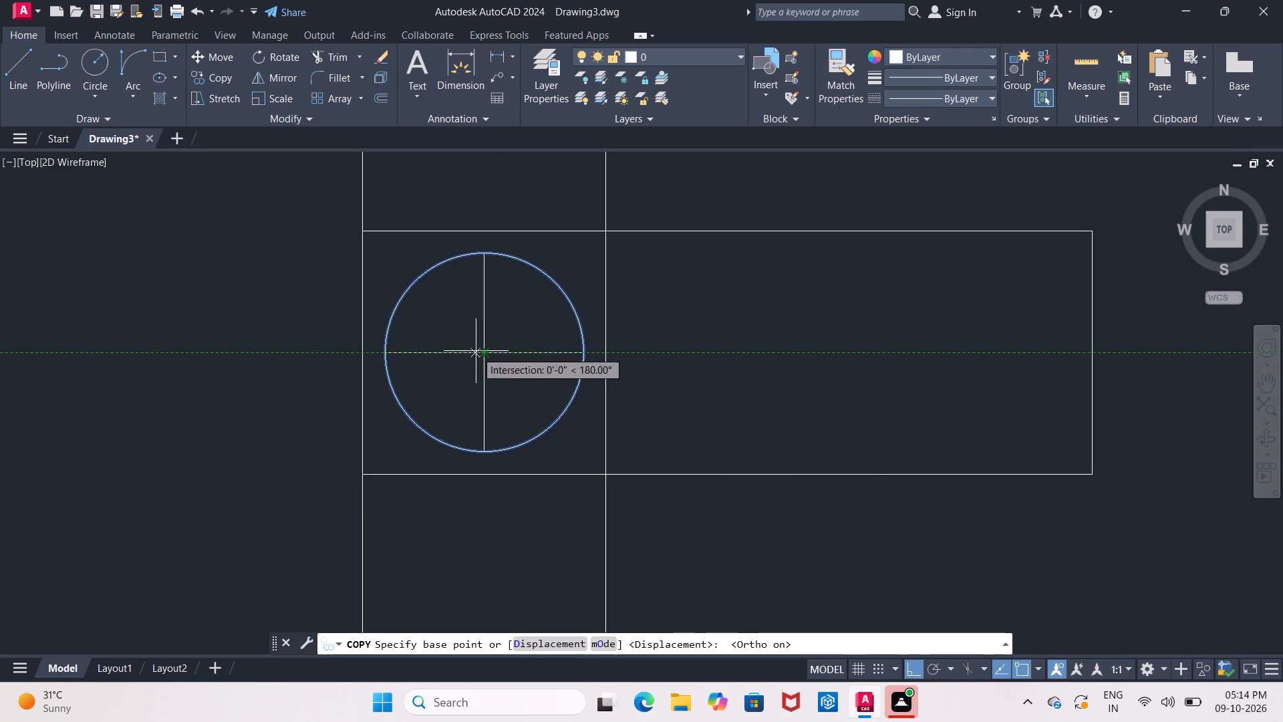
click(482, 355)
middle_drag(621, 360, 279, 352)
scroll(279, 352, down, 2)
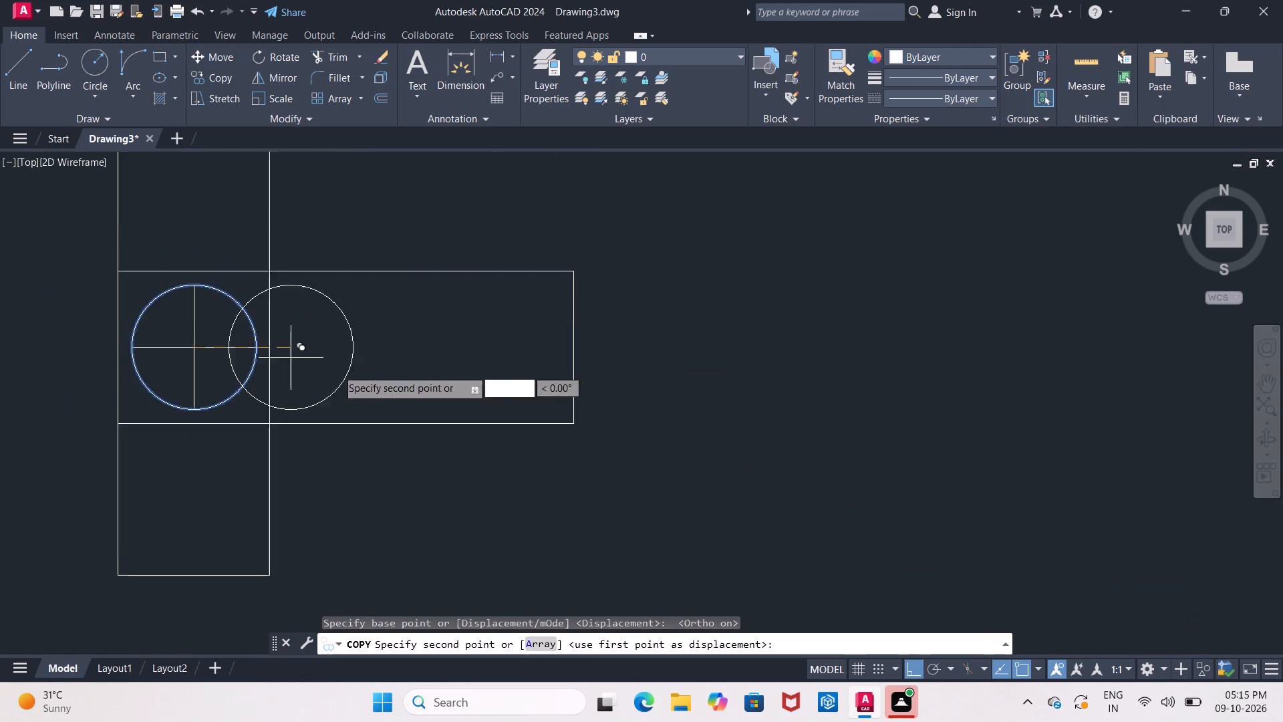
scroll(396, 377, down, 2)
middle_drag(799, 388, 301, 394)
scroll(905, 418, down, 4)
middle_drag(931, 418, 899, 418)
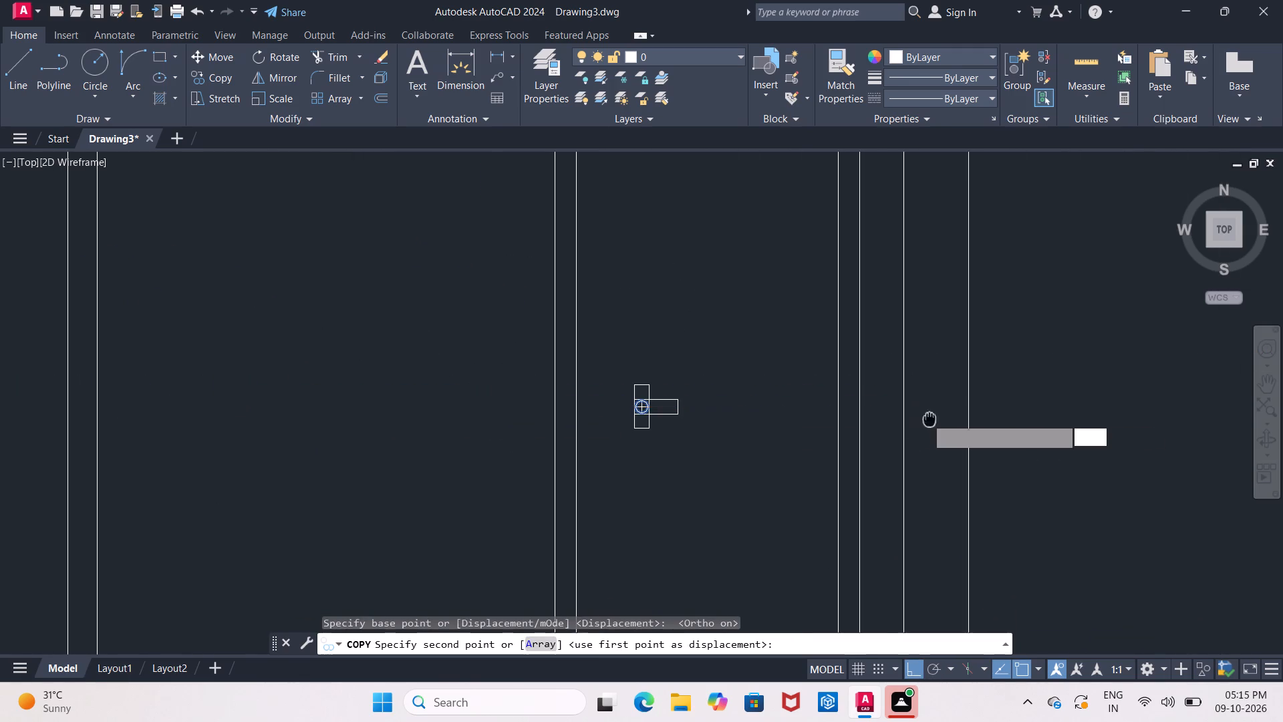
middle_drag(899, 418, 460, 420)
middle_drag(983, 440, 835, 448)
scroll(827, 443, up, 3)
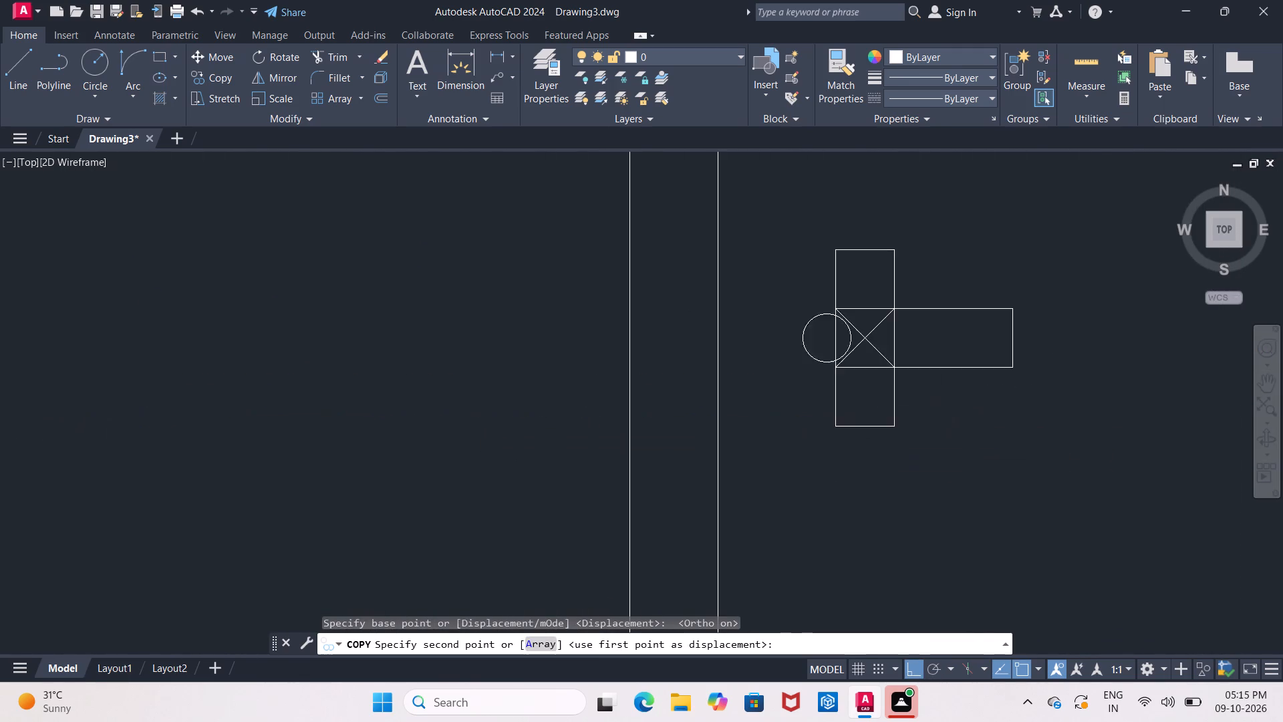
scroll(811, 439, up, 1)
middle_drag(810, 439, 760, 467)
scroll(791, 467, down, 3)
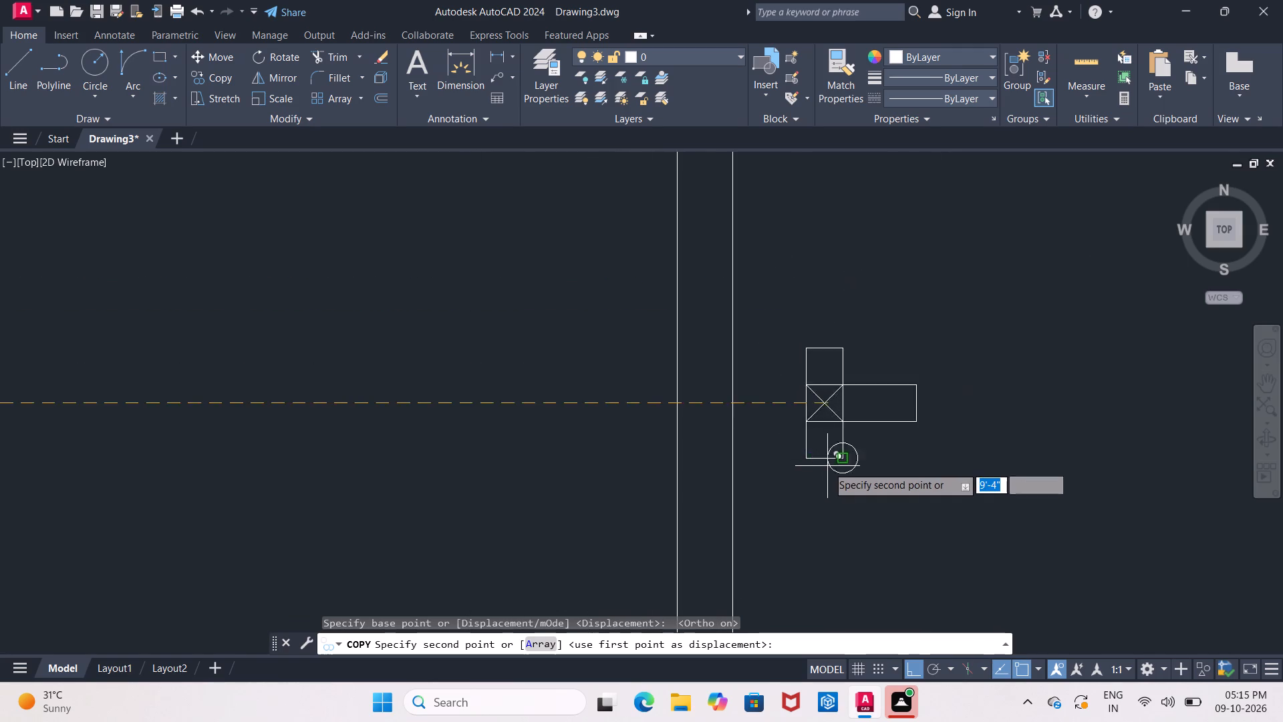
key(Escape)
Copy the circle with its vertical and horizontal lines from its centre to the diagonals' crossing in the other handle plate, 9'-4" away.
scroll(631, 452, up, 1)
middle_drag(631, 452, 1270, 418)
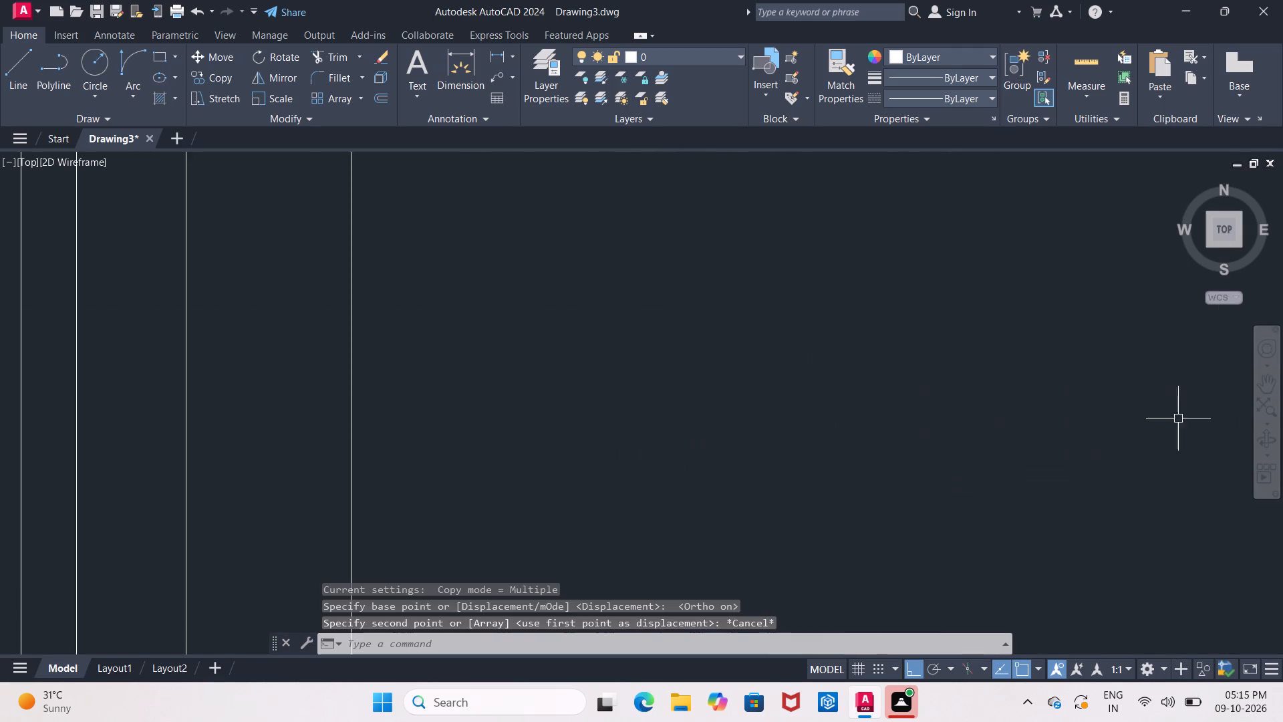
scroll(1093, 421, down, 4)
scroll(867, 416, up, 7)
middle_drag(868, 402, 1282, 233)
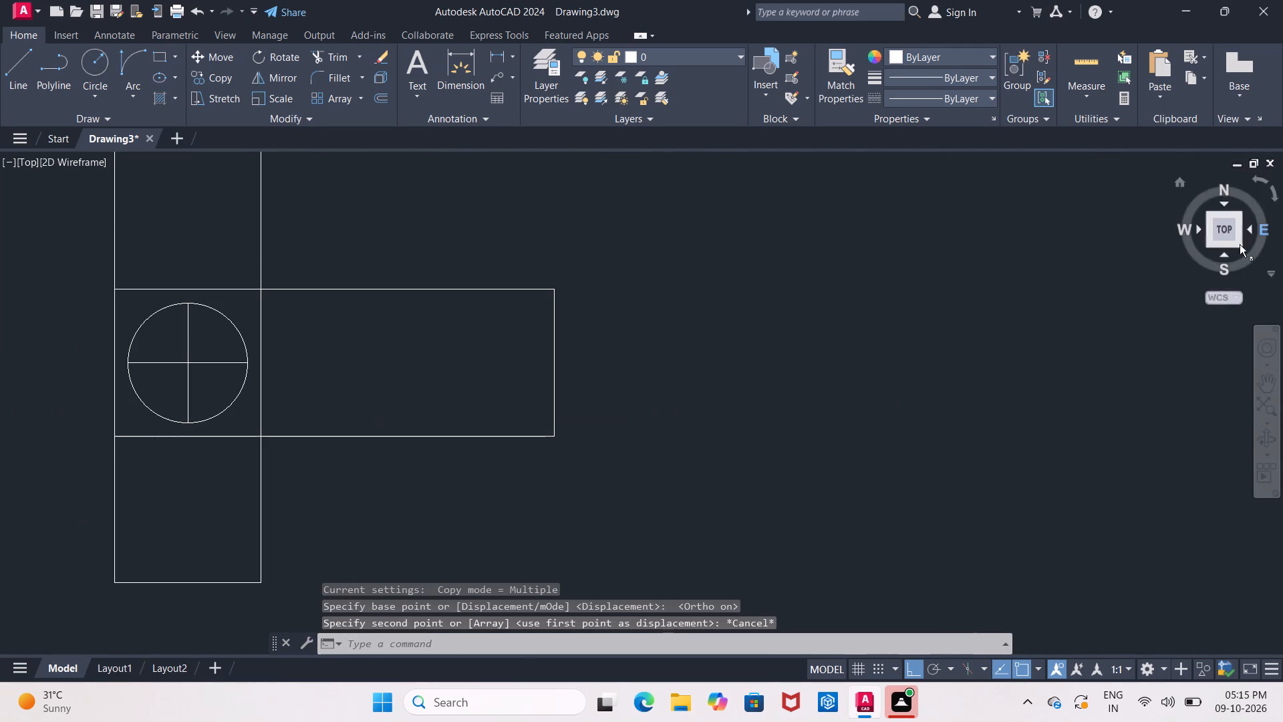
click(187, 351)
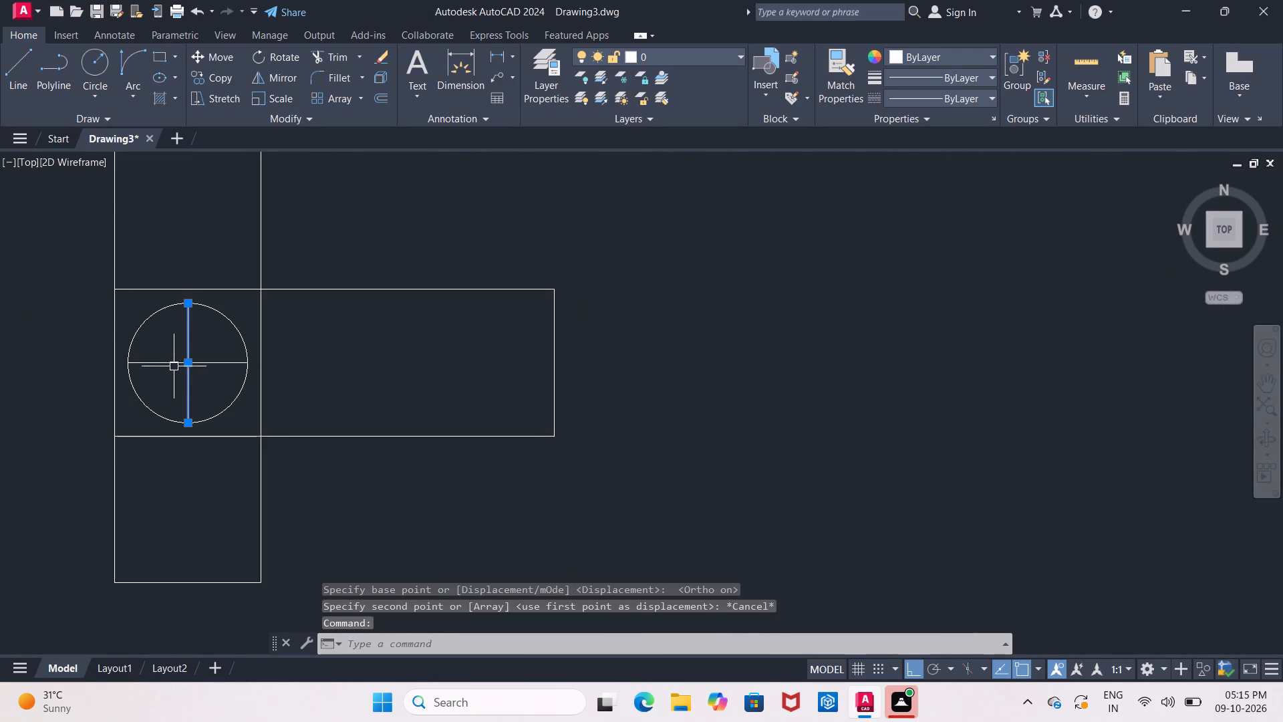
click(165, 364)
click(152, 315)
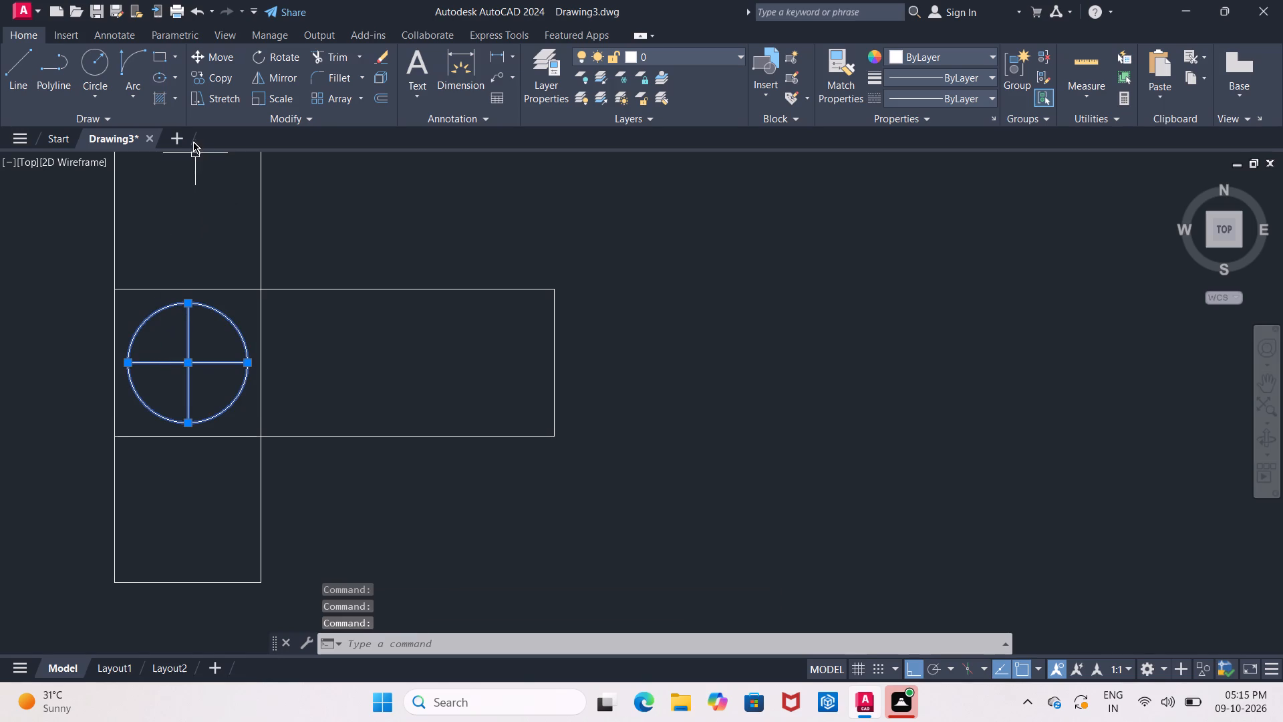
click(194, 75)
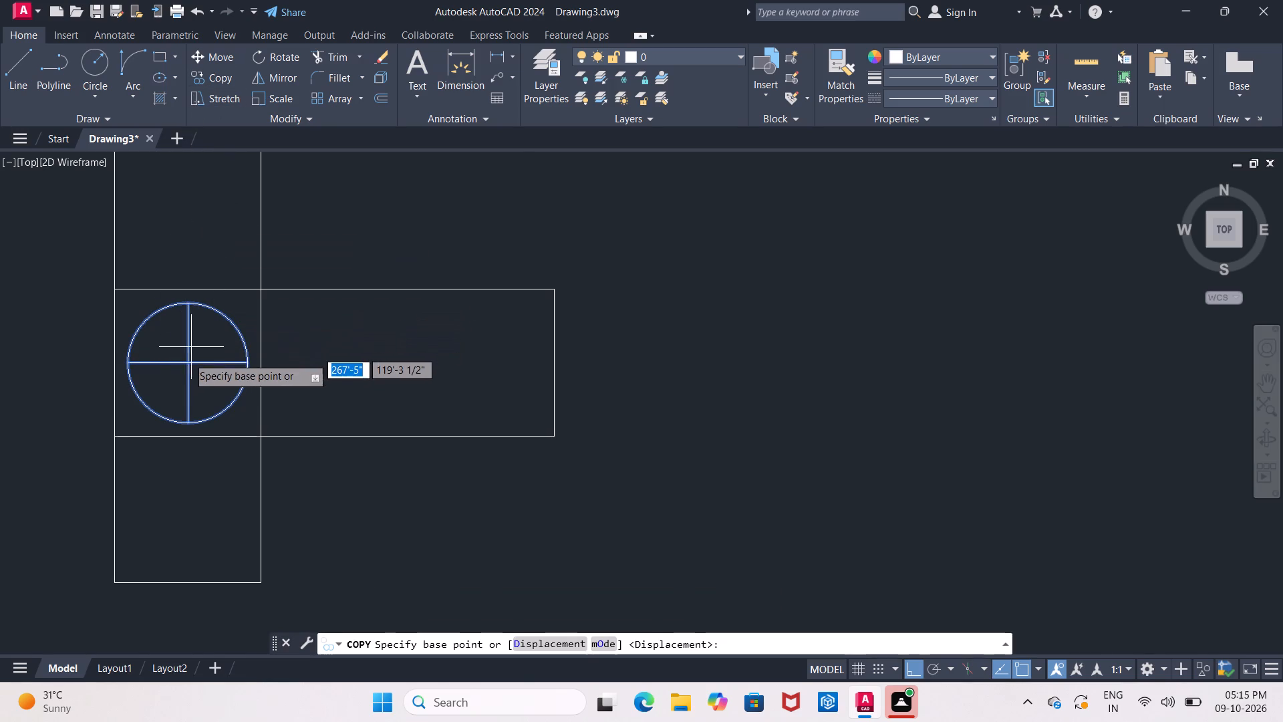
click(186, 361)
middle_drag(553, 364, 114, 373)
scroll(194, 379, down, 4)
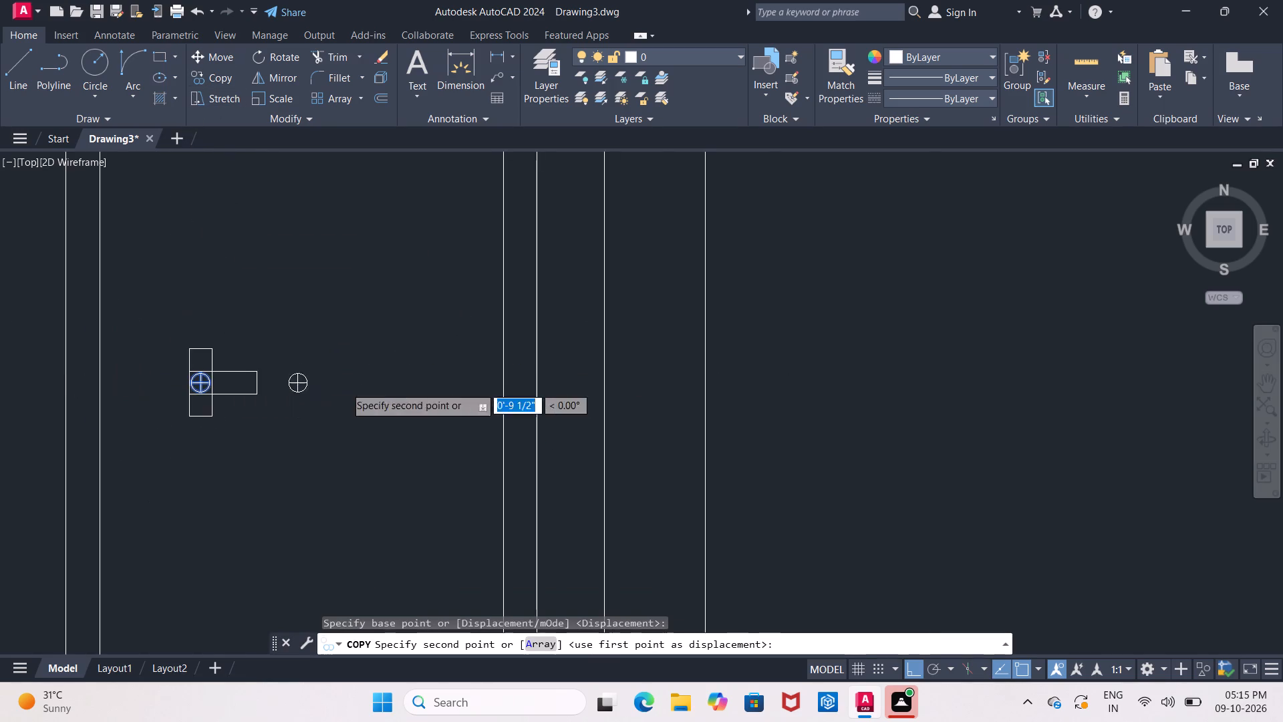
middle_drag(521, 373, 45, 378)
middle_drag(798, 367, 438, 393)
scroll(798, 367, down, 1)
scroll(638, 394, up, 2)
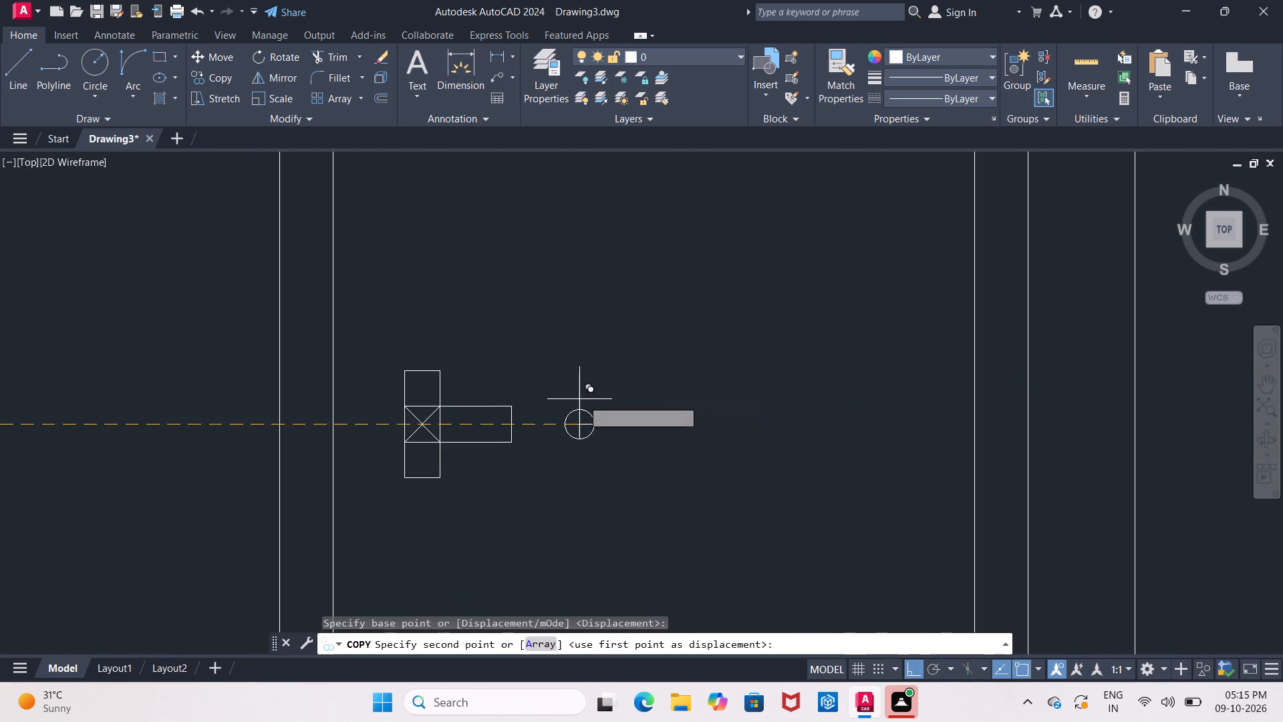
scroll(464, 398, up, 1)
scroll(404, 406, up, 3)
middle_drag(390, 429, 467, 320)
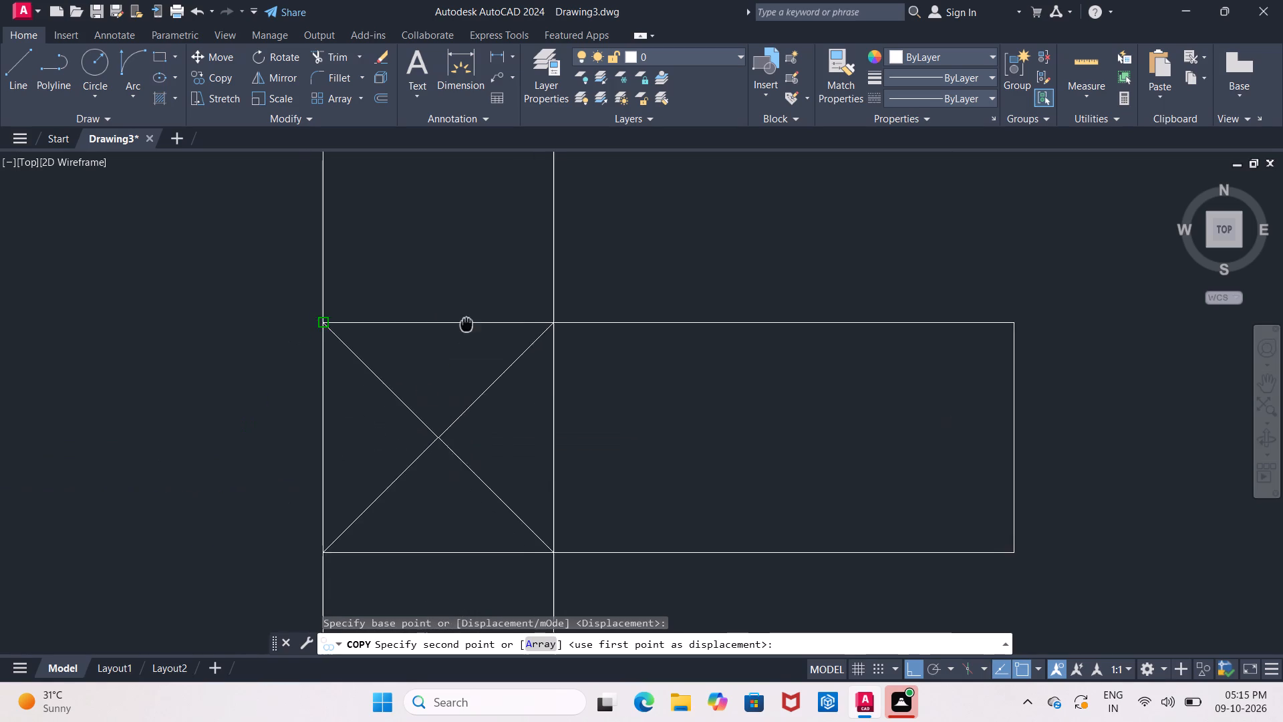
middle_drag(467, 320, 467, 320)
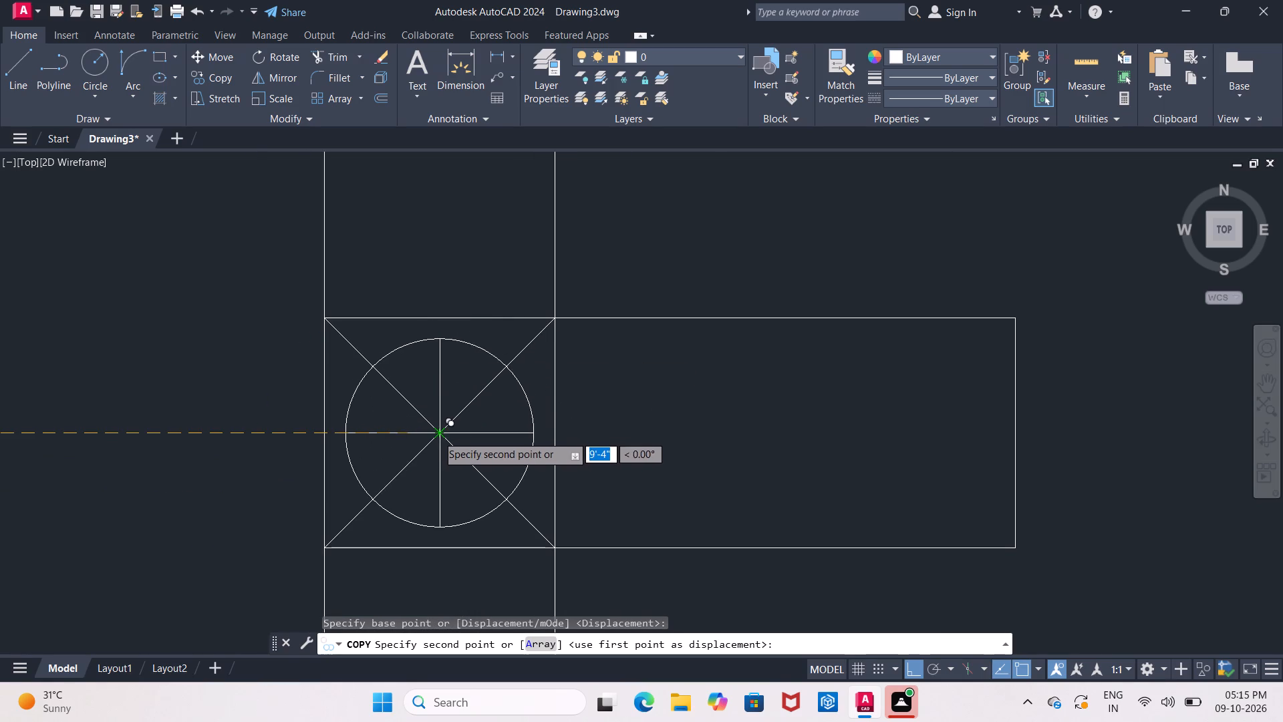
scroll(437, 435, up, 5)
click(438, 429)
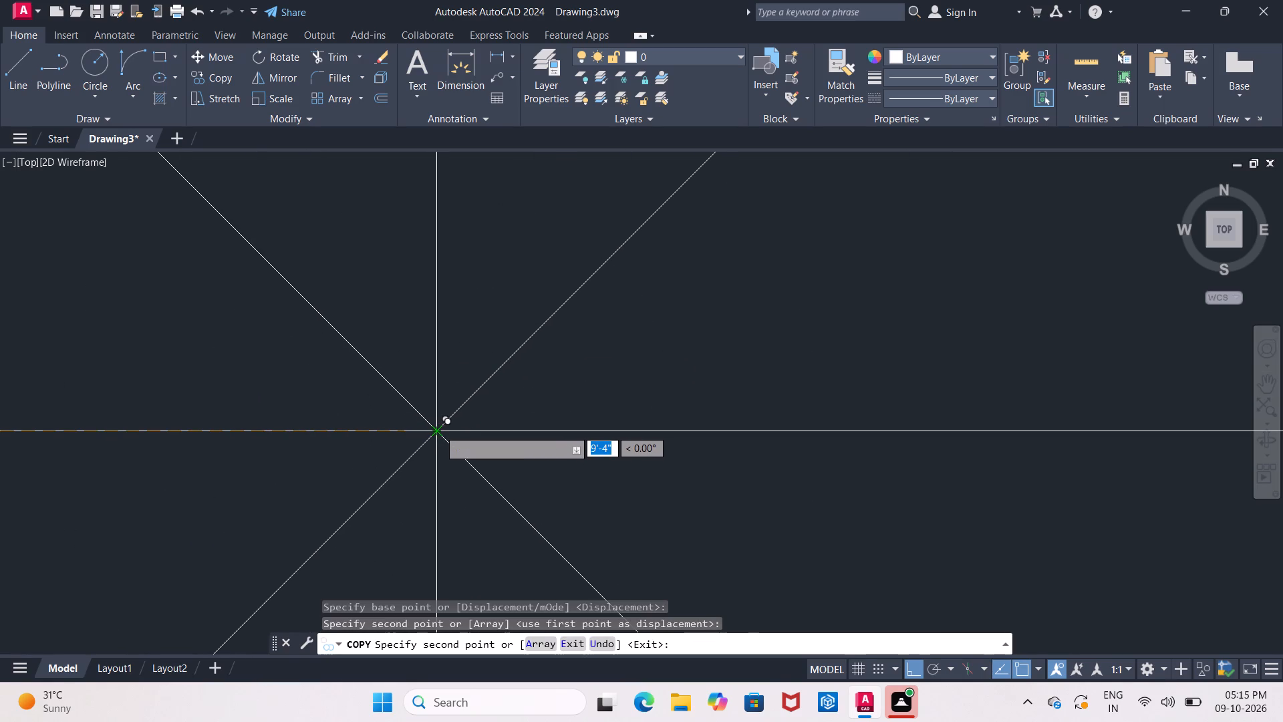
Delete the two diagonals crossing the middle square of the handle plate, keeping the copied circle and its vertical and horizontal lines.
key(Escape)
scroll(446, 426, down, 5)
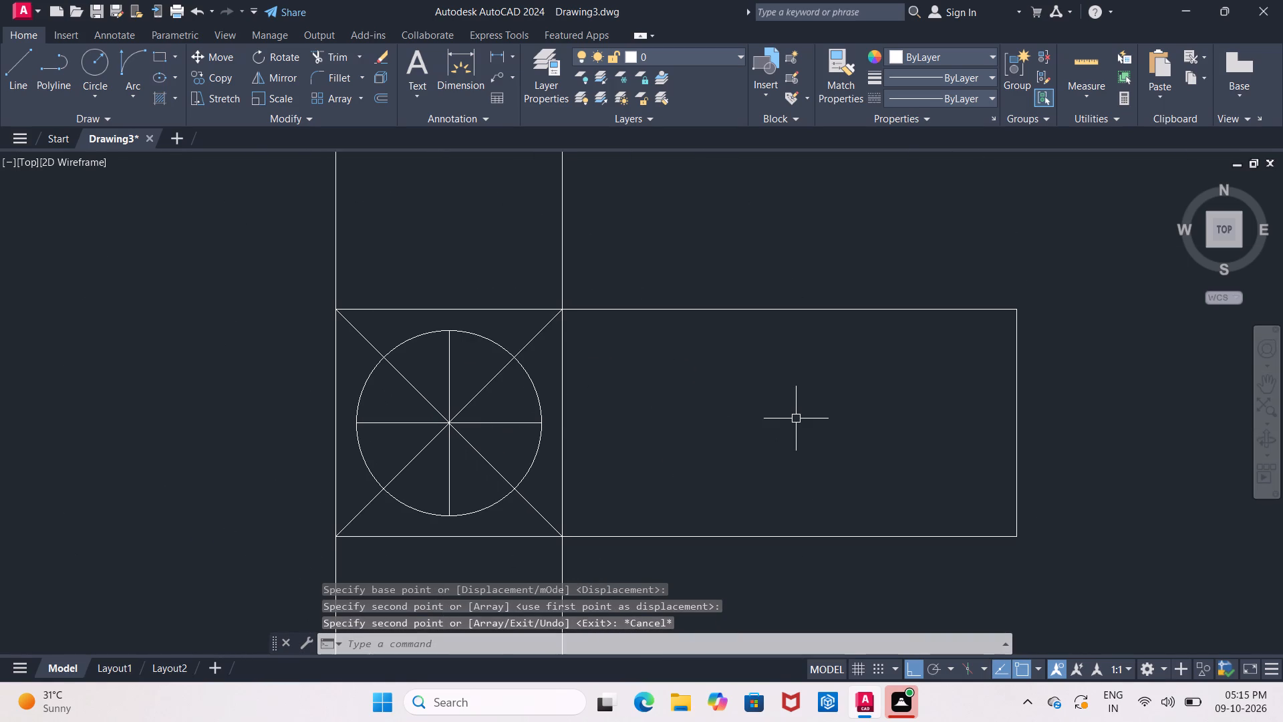
key(Escape)
text(TR)
key(Escape)
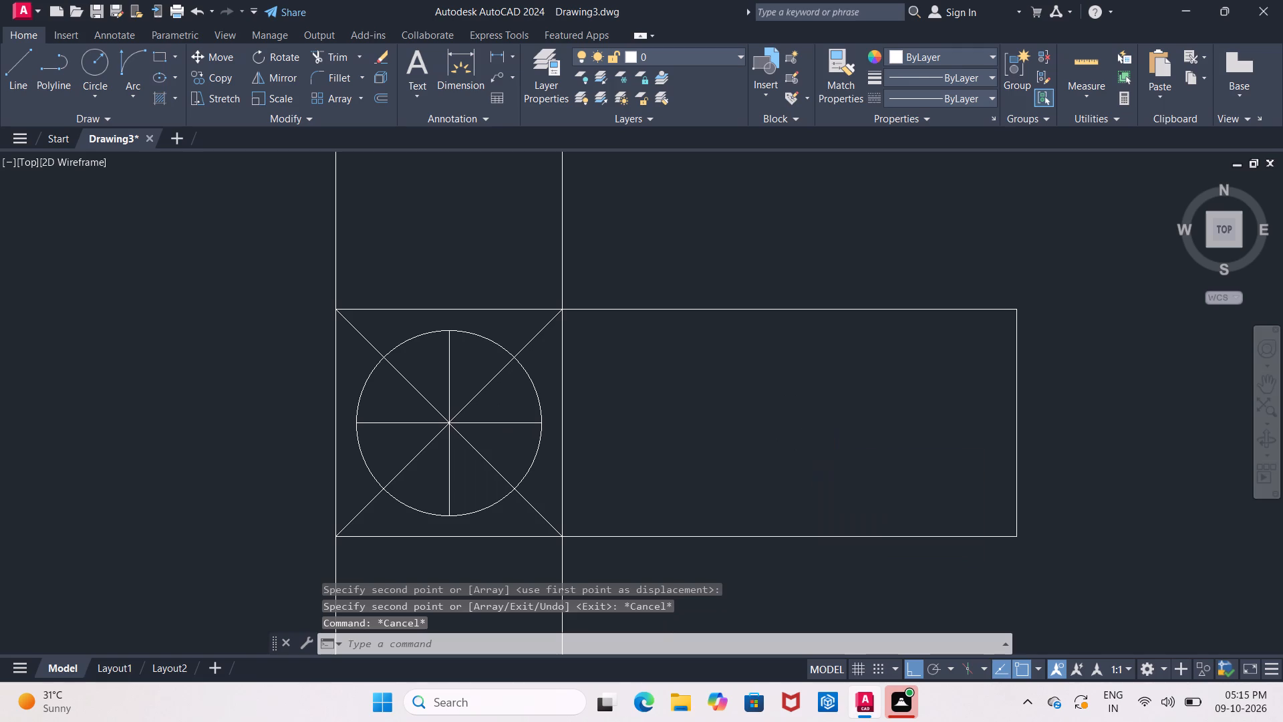
click(543, 333)
click(361, 334)
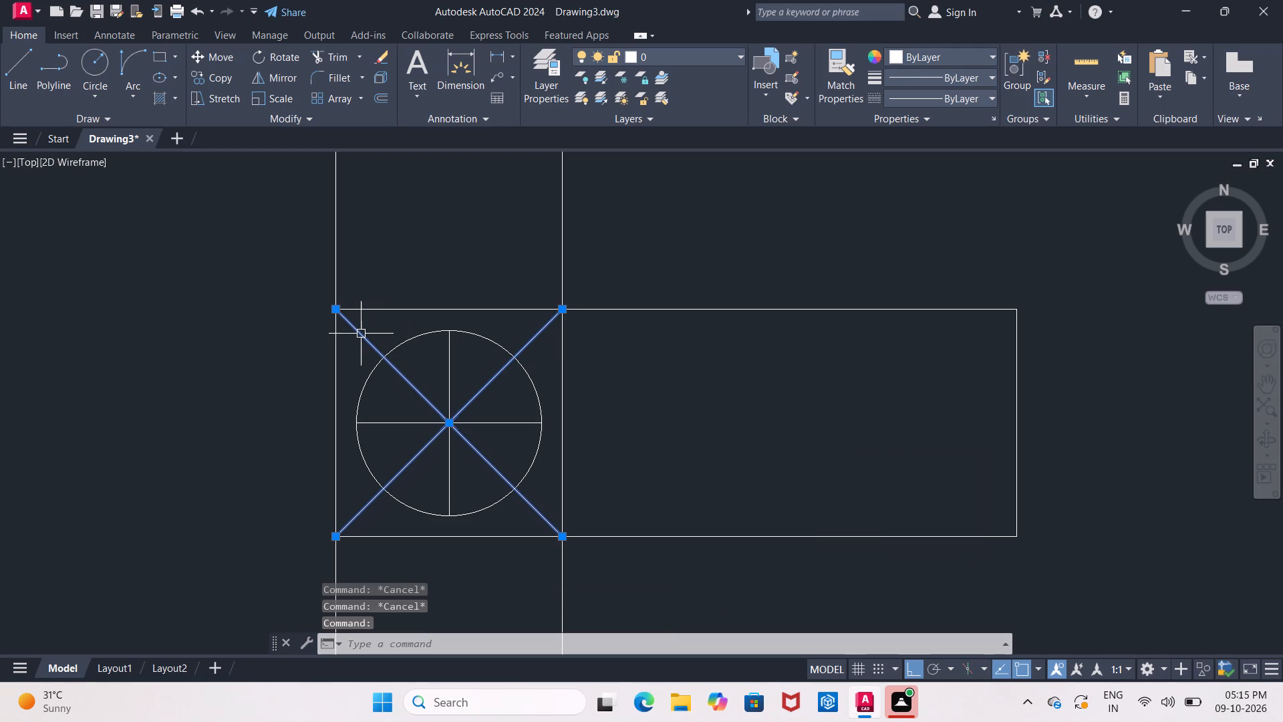
key(Delete)
Examine both doors with their handles and compare the bays with the windows and door of the adjacent front elevation.
scroll(363, 334, down, 4)
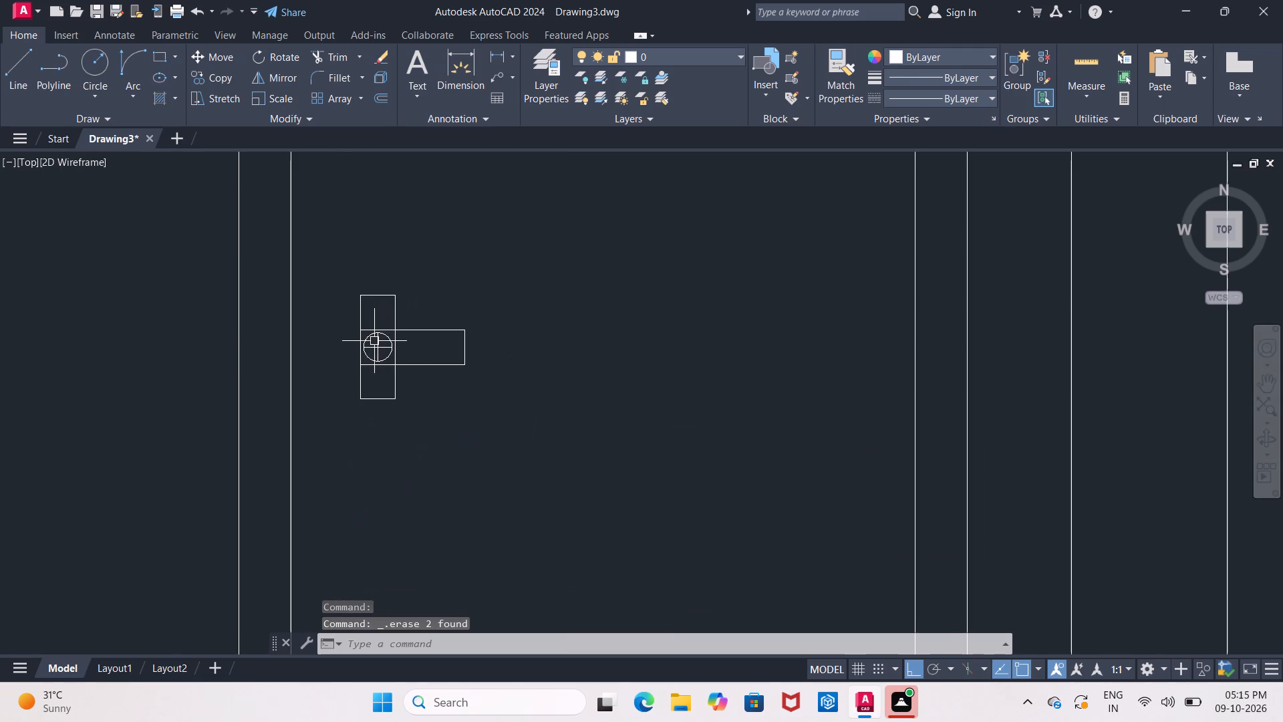
middle_drag(374, 341, 412, 364)
scroll(419, 364, down, 3)
scroll(474, 382, down, 3)
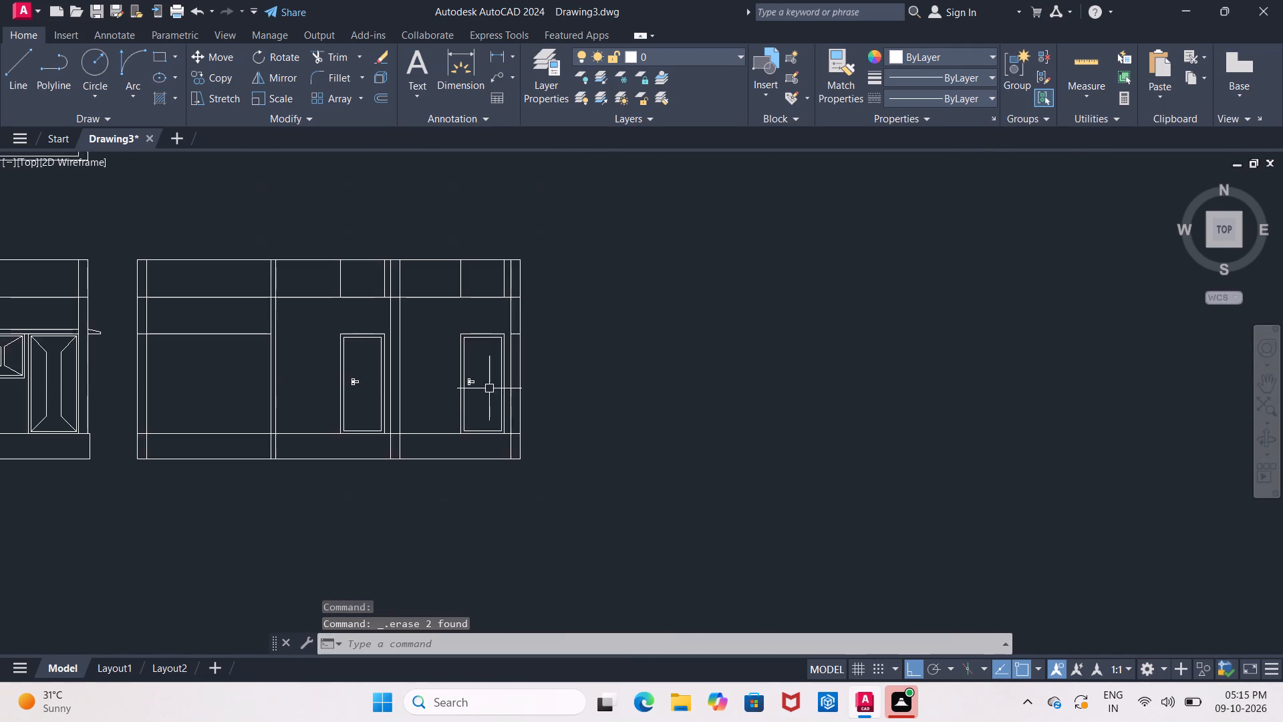
scroll(492, 384, up, 1)
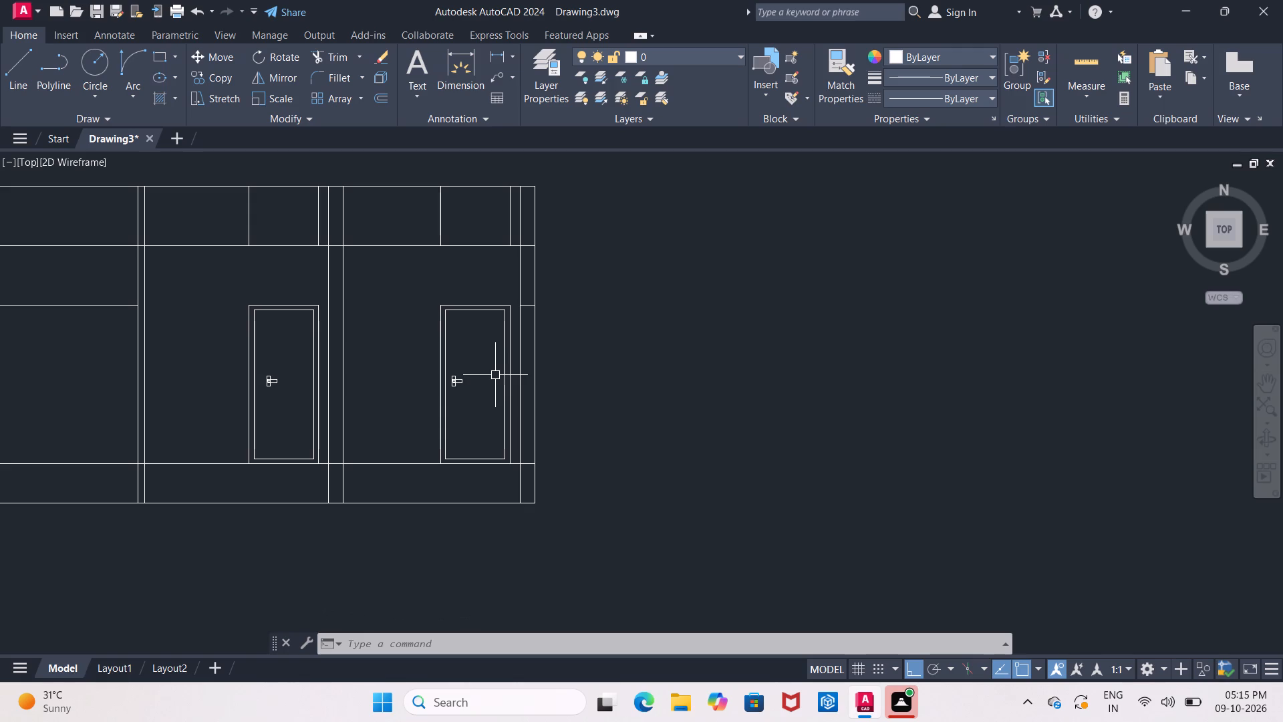
middle_drag(378, 358, 805, 354)
scroll(805, 354, down, 1)
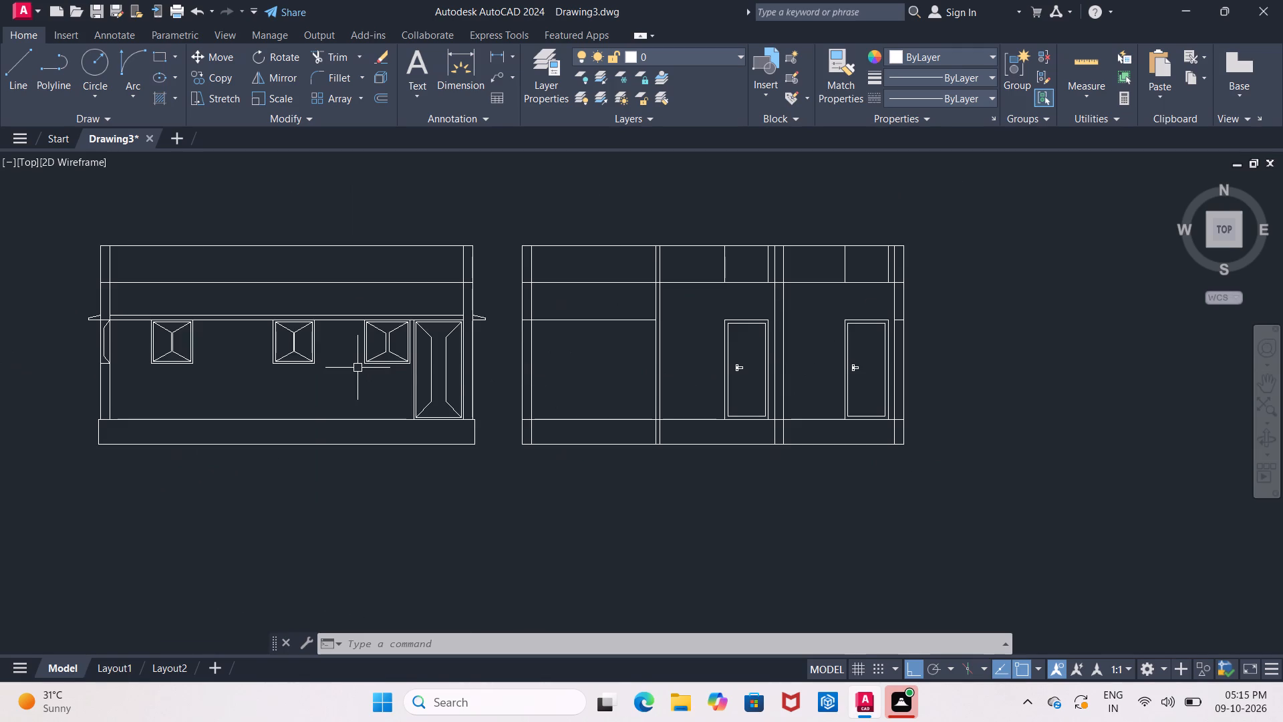
scroll(354, 367, up, 1)
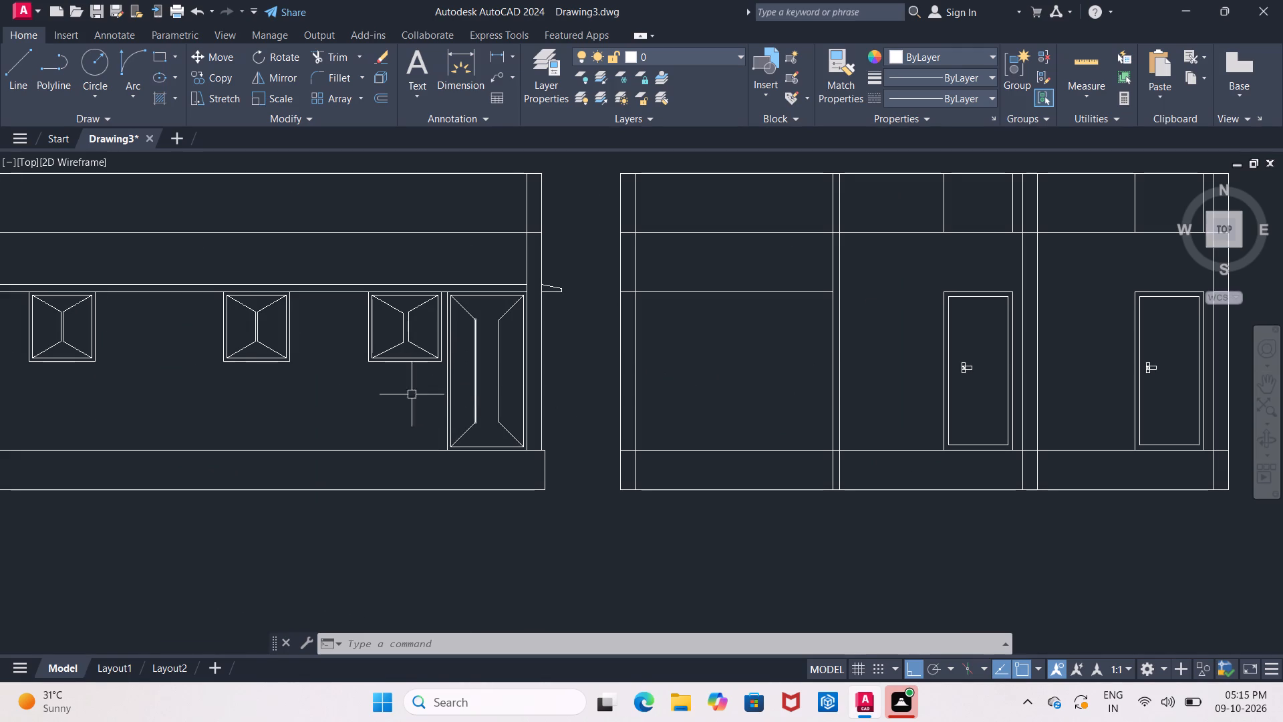
middle_drag(357, 411, 238, 435)
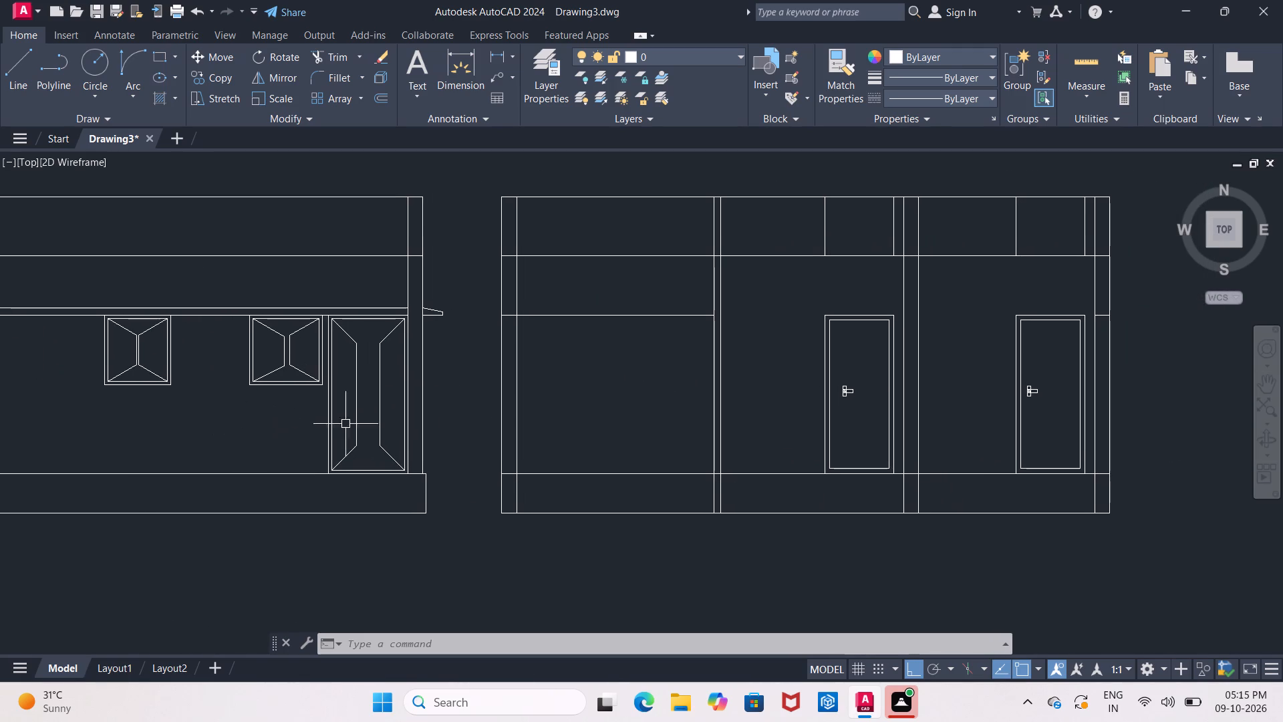
middle_drag(754, 379, 616, 408)
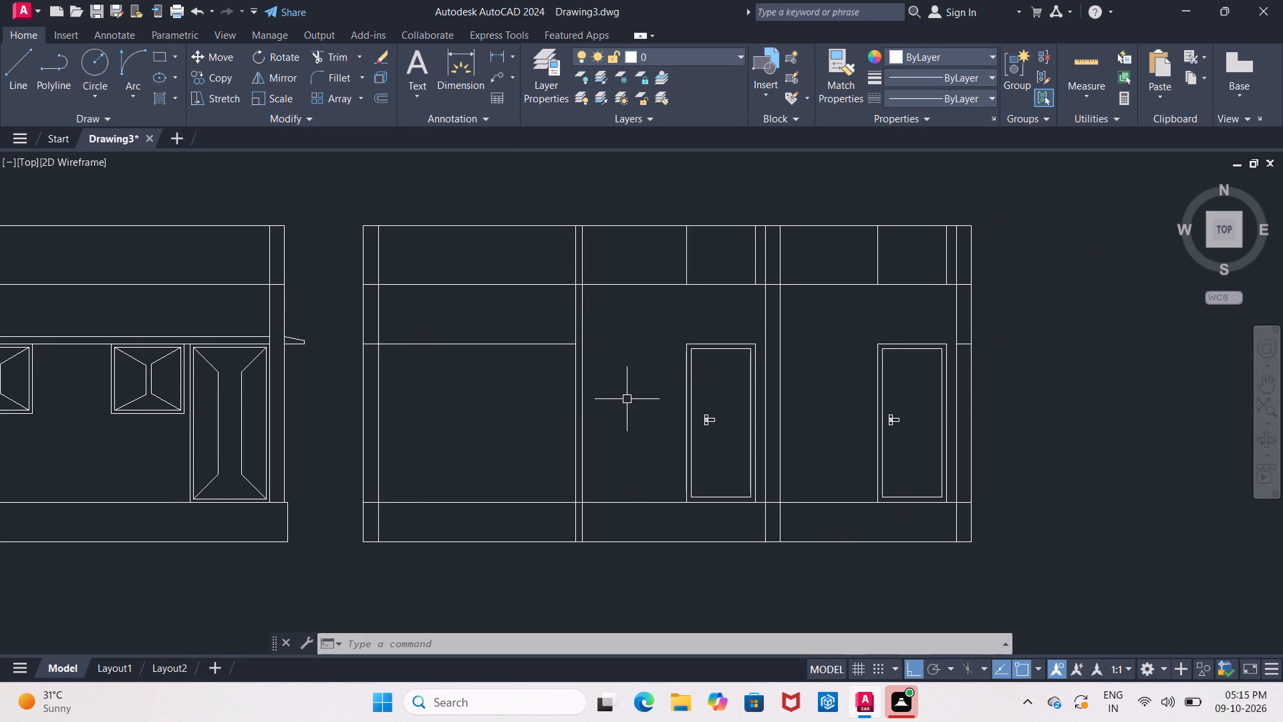
Offset the horizontal line at door-head level in the first bay 3'-6" downward.
key(o)
key(Return)
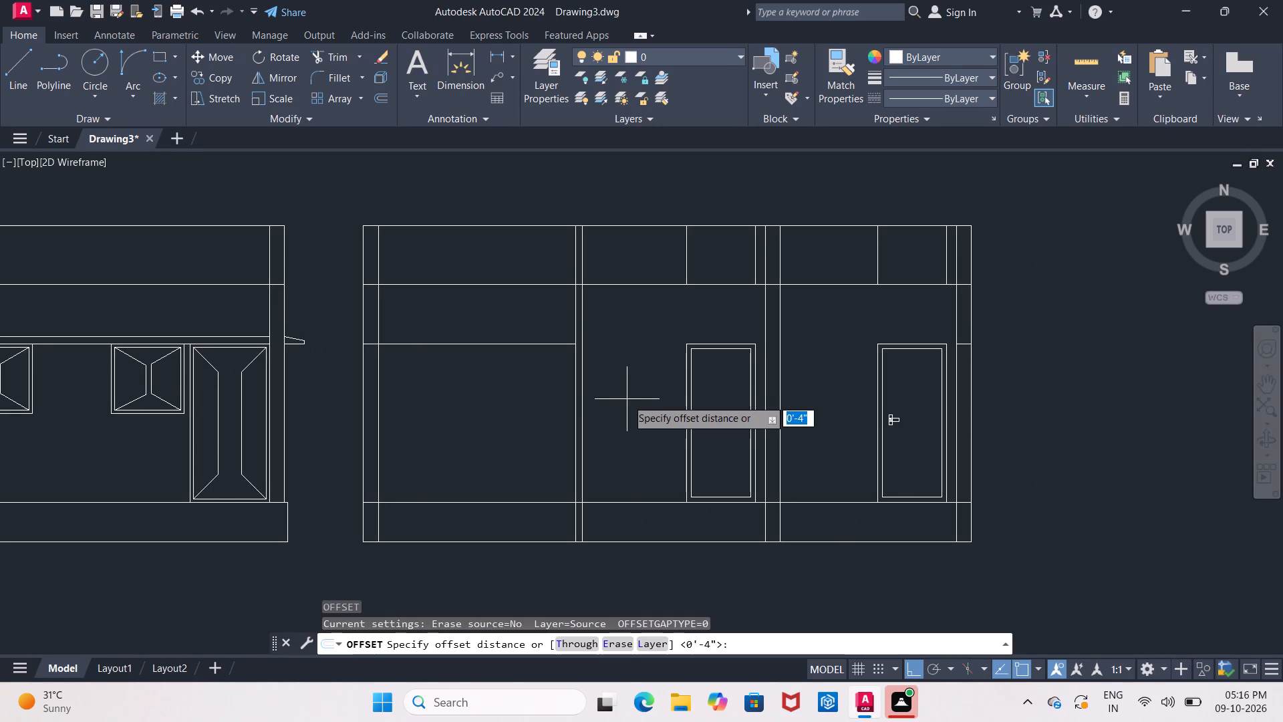
key(3)
text('6)
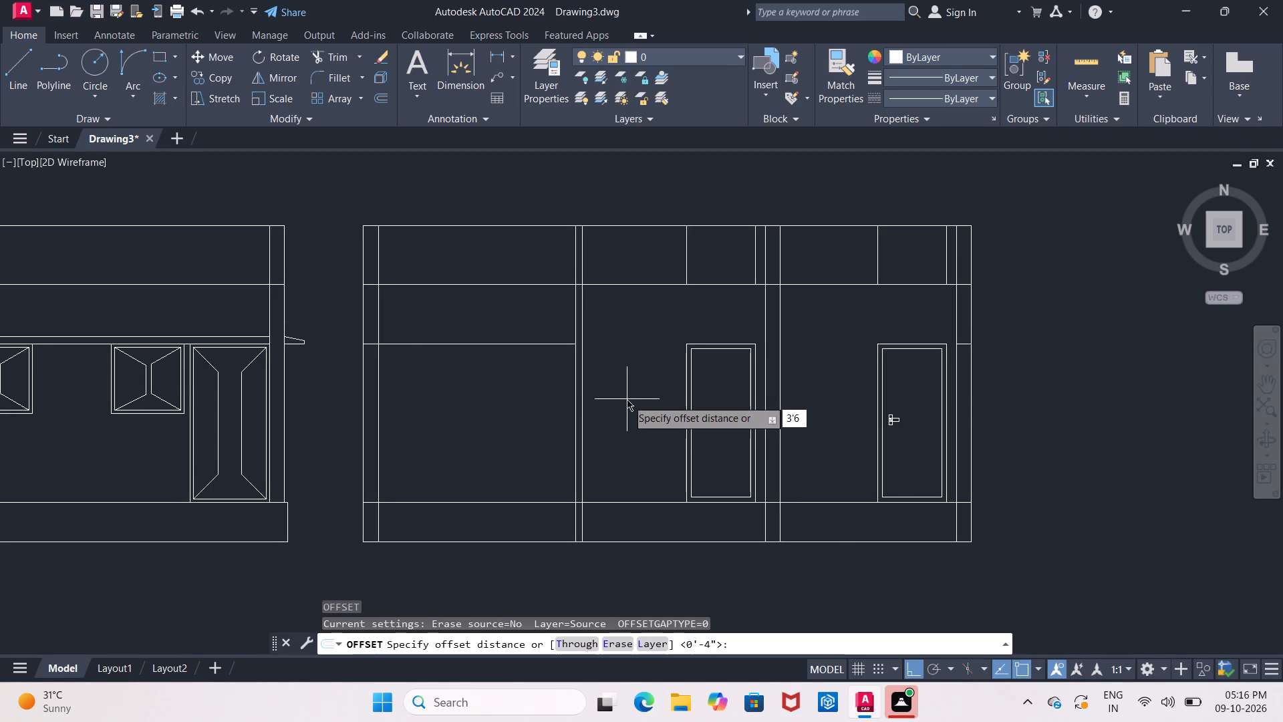
key(shift+quotedbl)
key(Return)
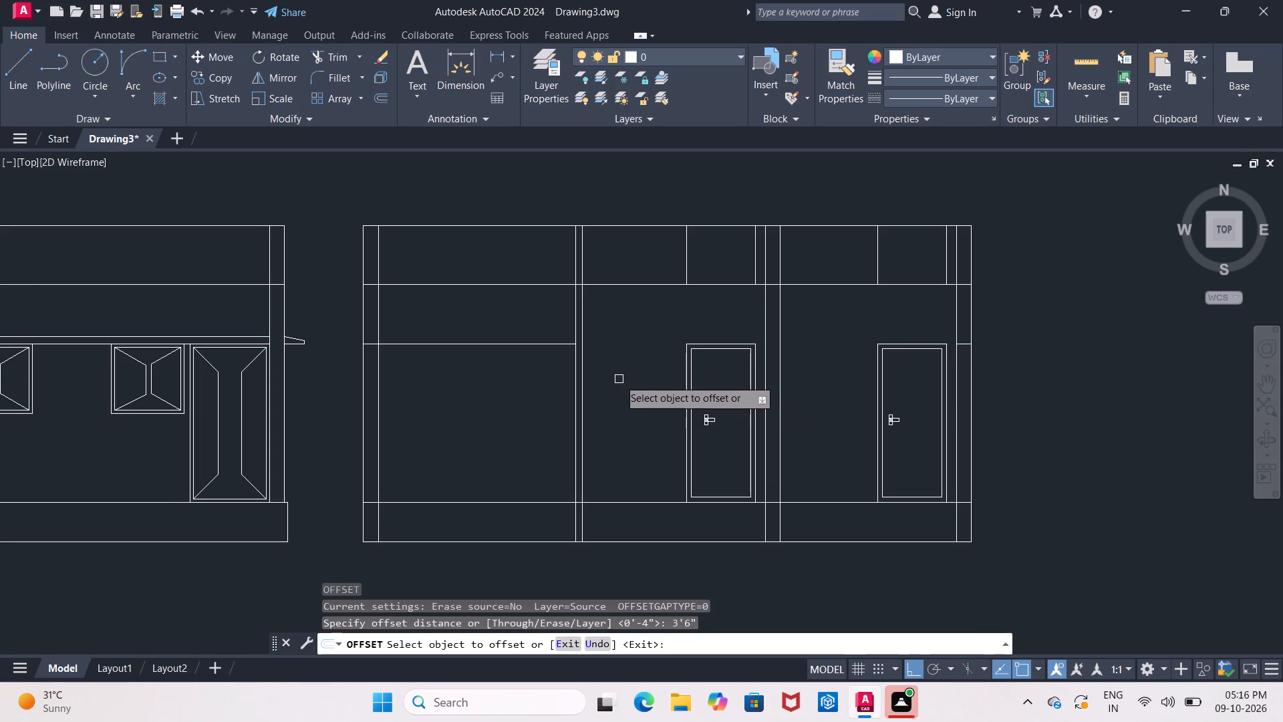
click(505, 343)
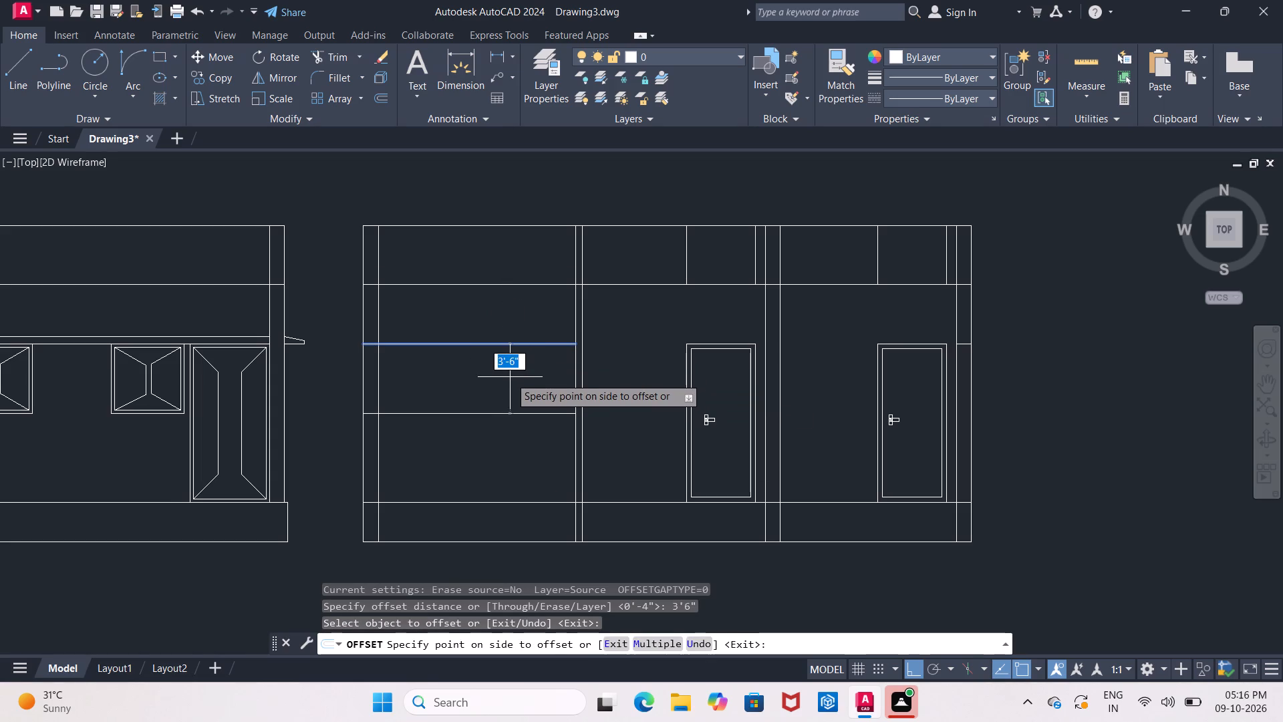
click(510, 377)
key(Escape)
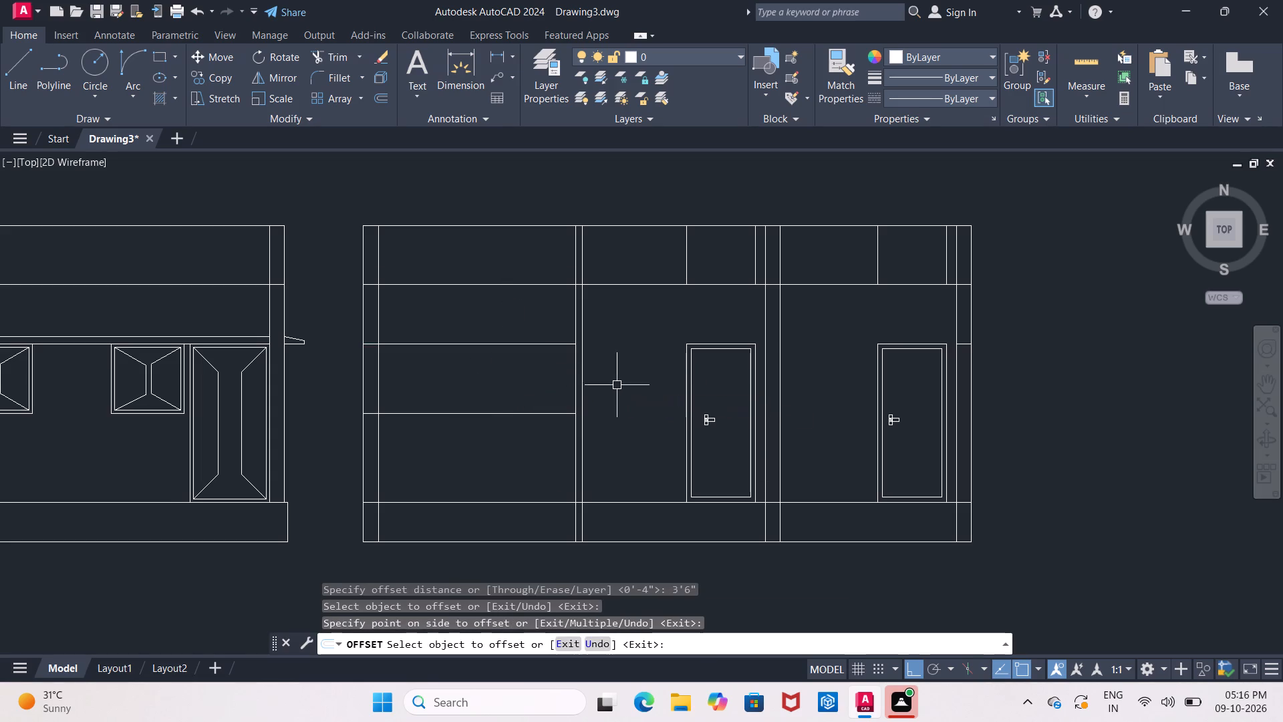
Extend the door-head line and the line 3'-6" below it from the first bay to the near edge of the middle bay's door.
key(e)
key(x)
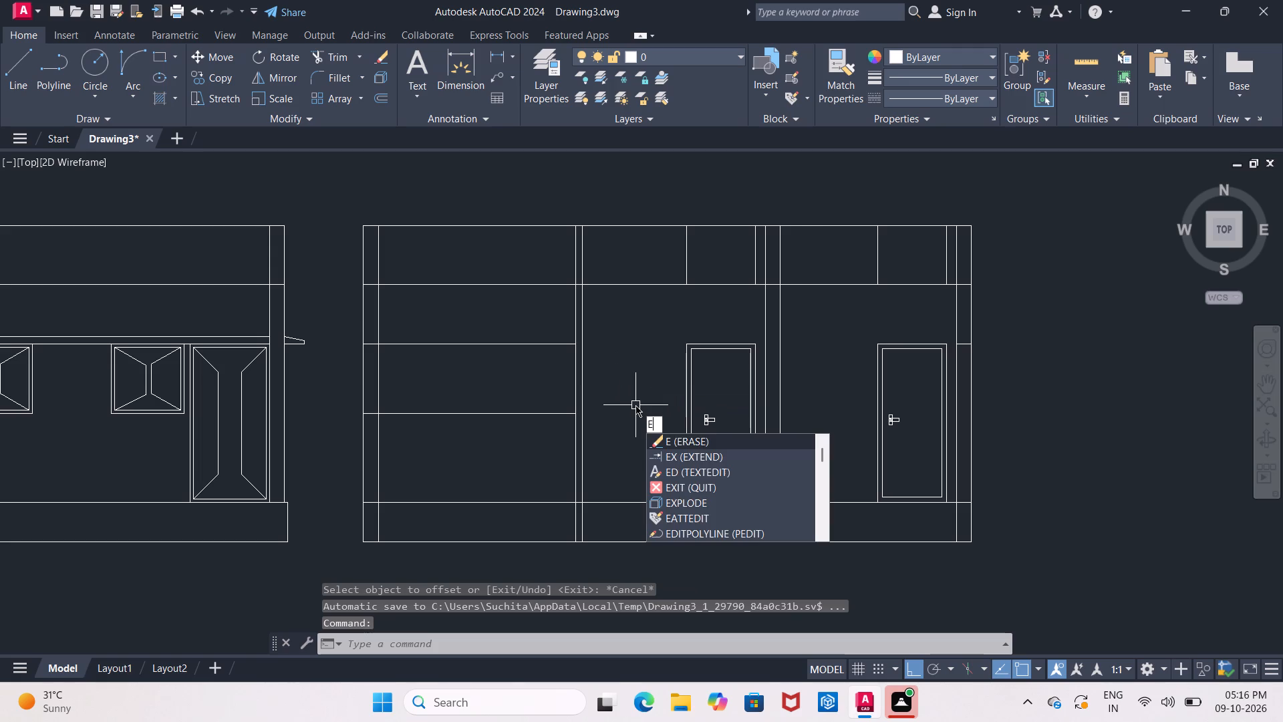
click(694, 439)
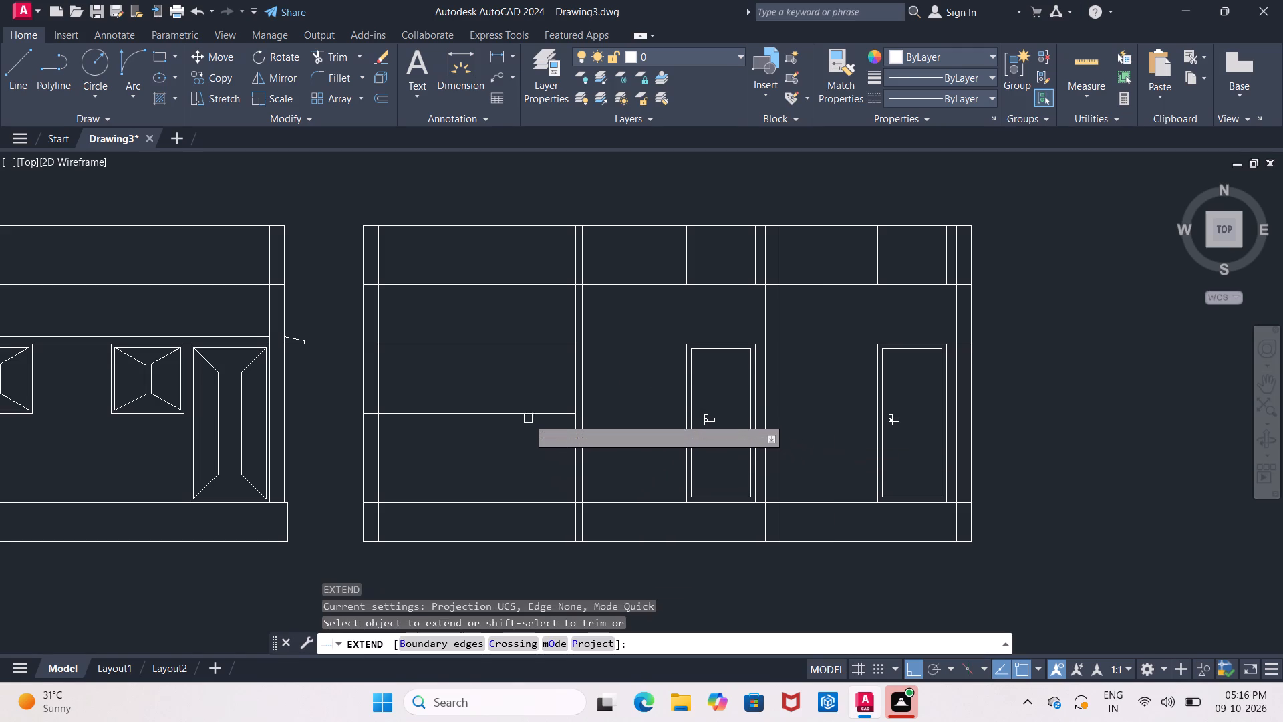
click(528, 415)
click(538, 412)
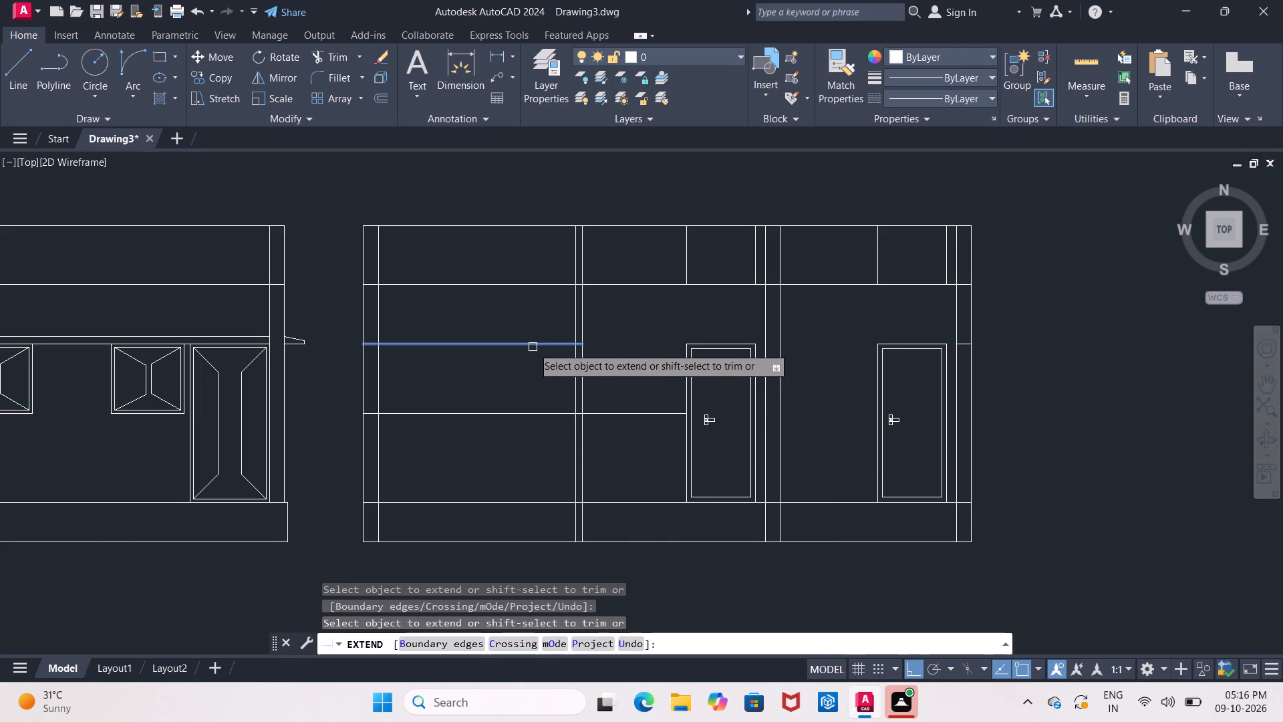
click(533, 347)
click(531, 342)
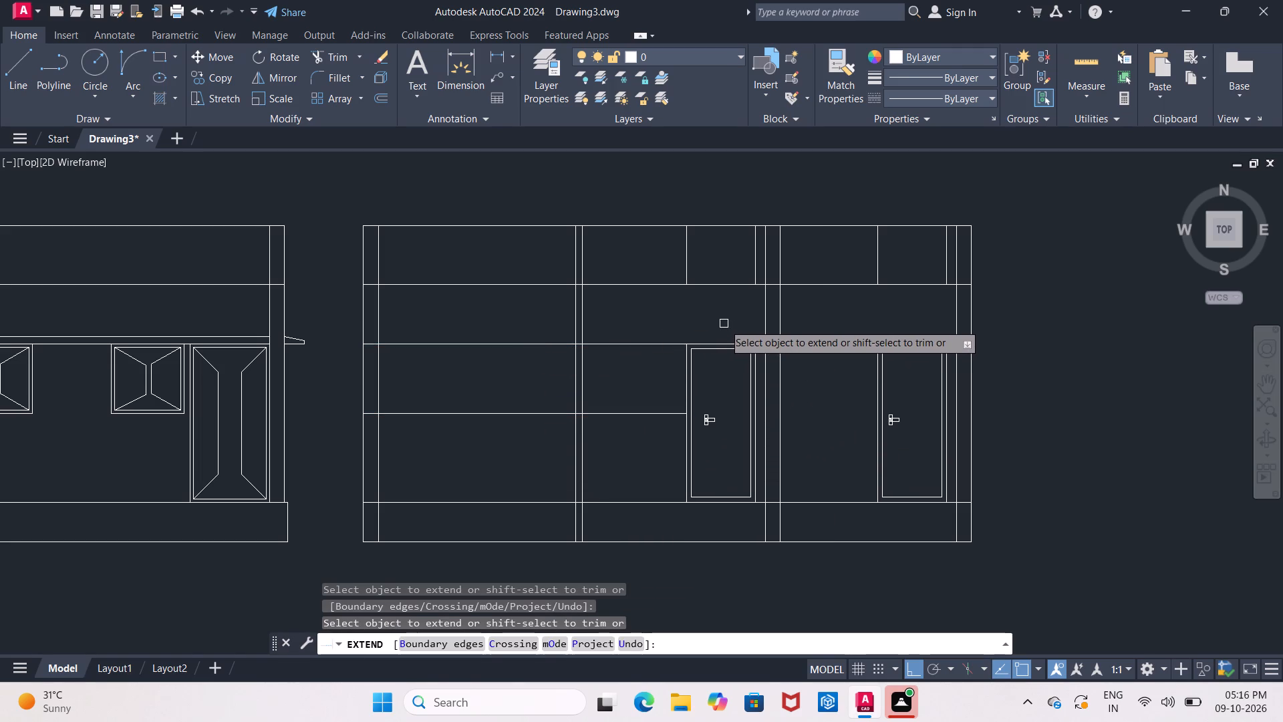
key(Escape)
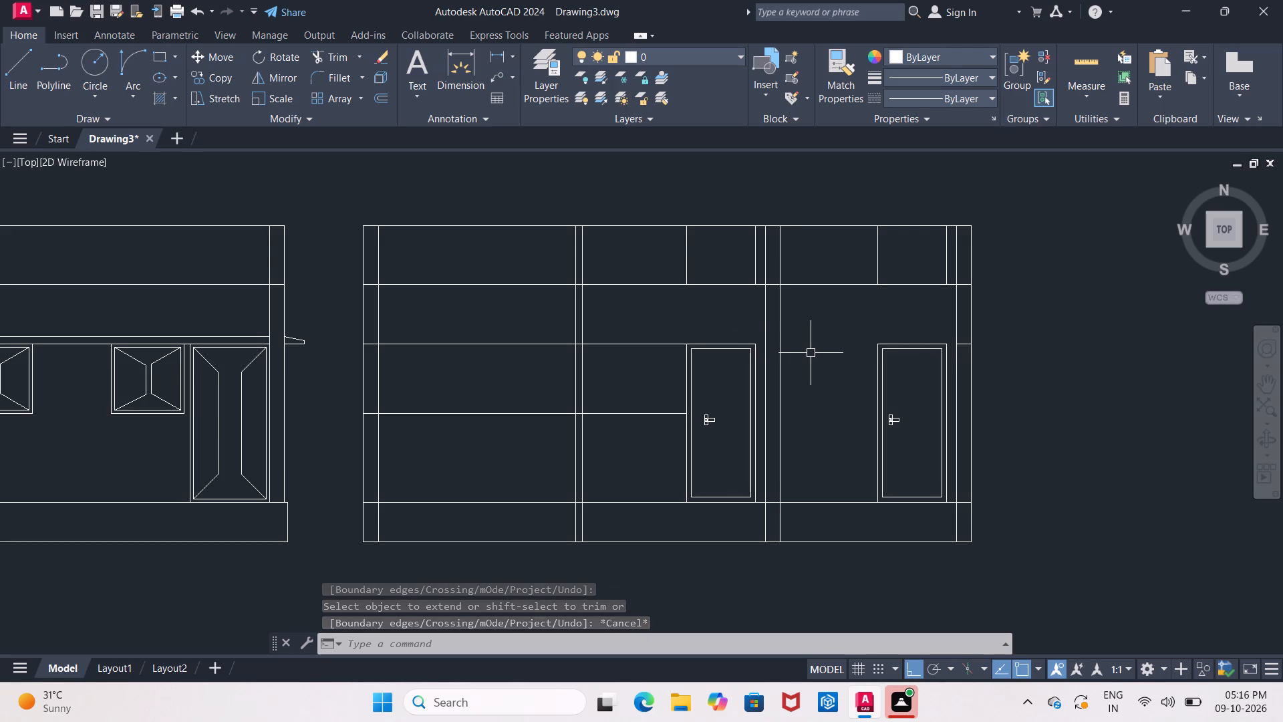
Extend the lower horizontal line across both doors and the walls between them to the far outer edge of the view.
key(Escape)
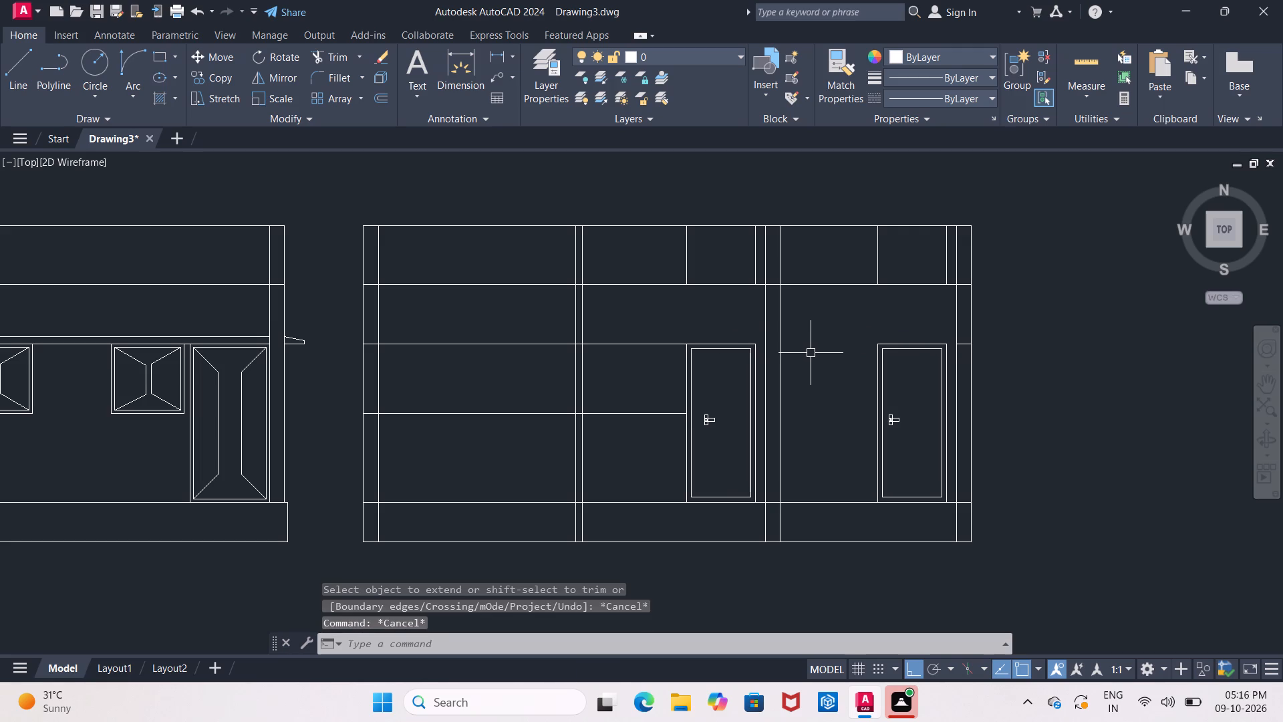
text(EX)
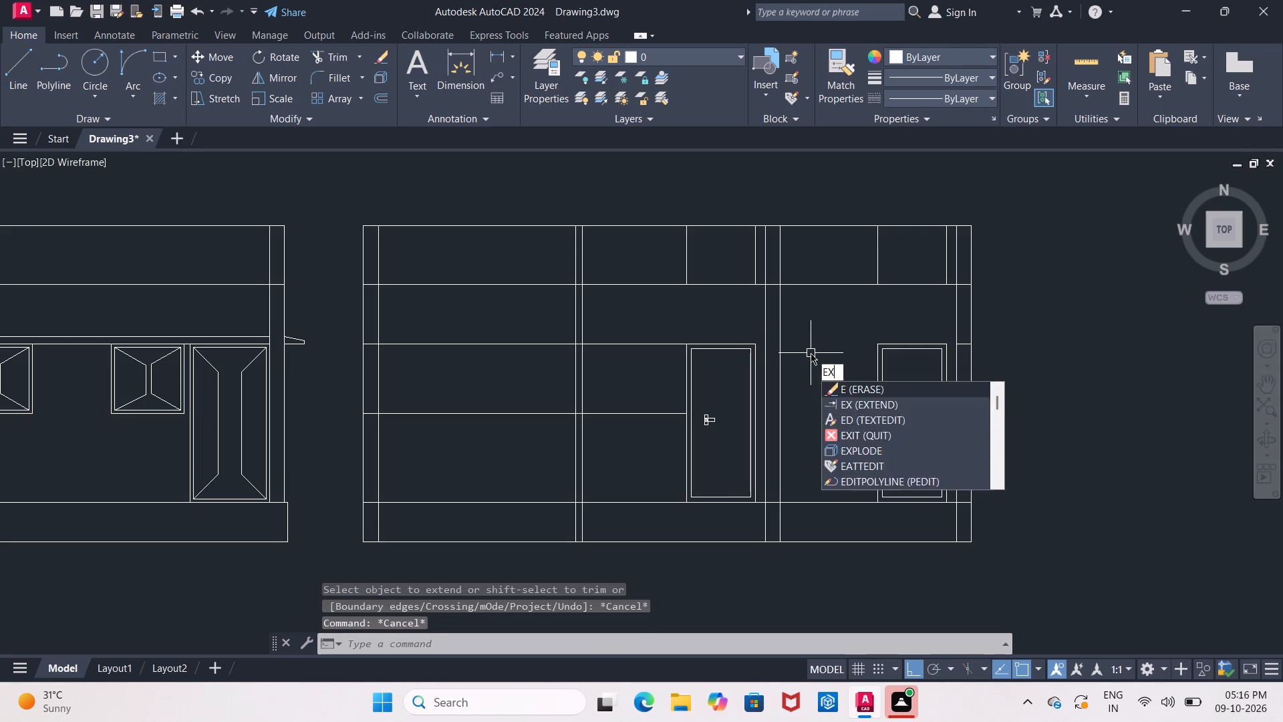
click(857, 392)
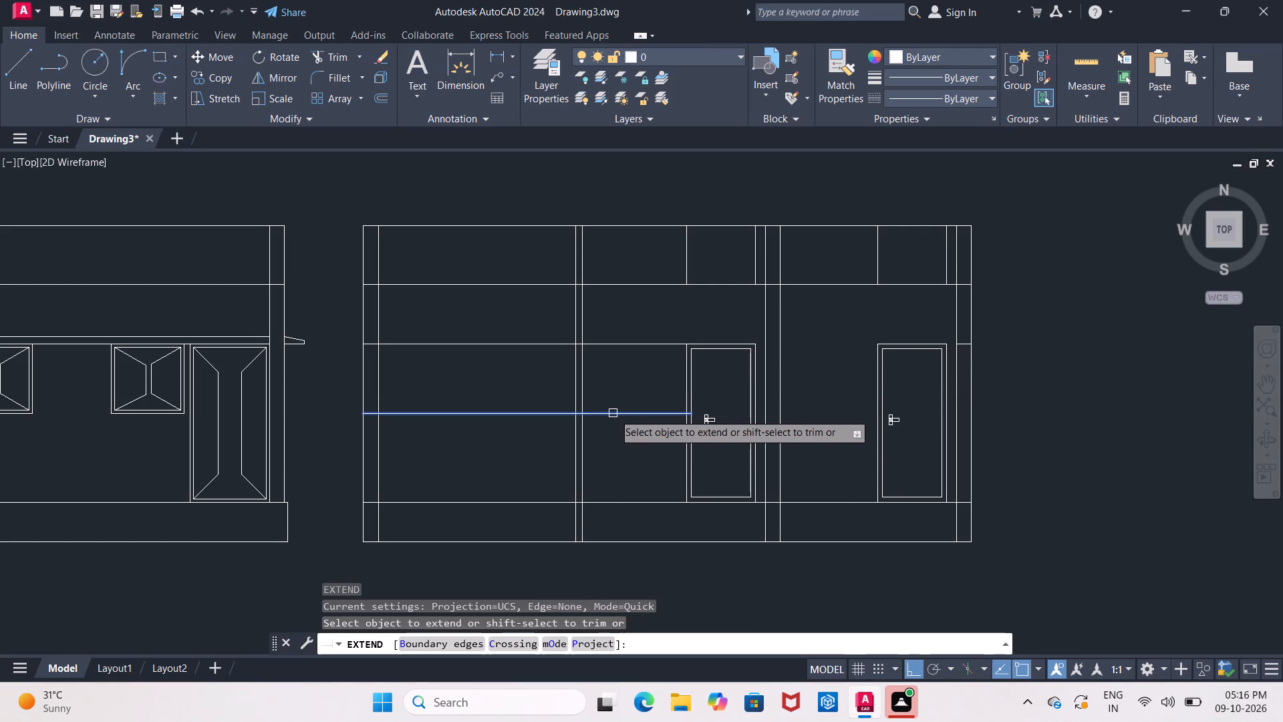
click(613, 413)
click(650, 419)
click(650, 411)
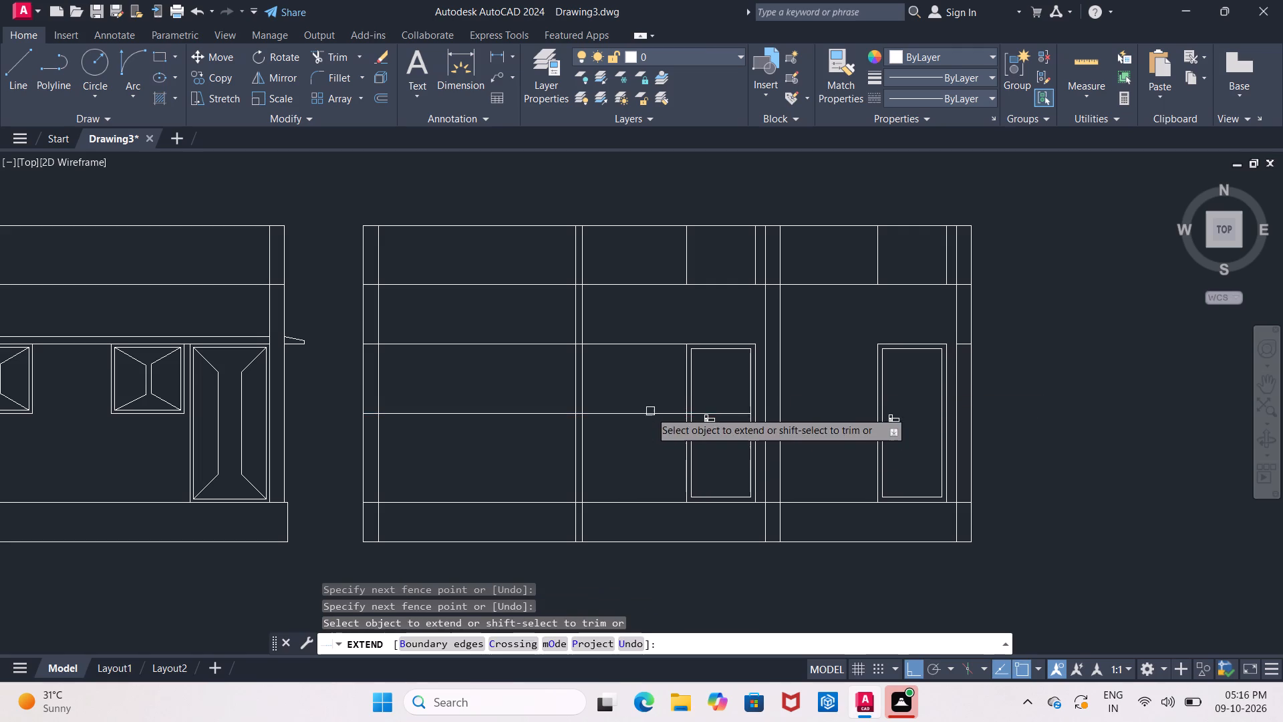
click(734, 412)
click(743, 414)
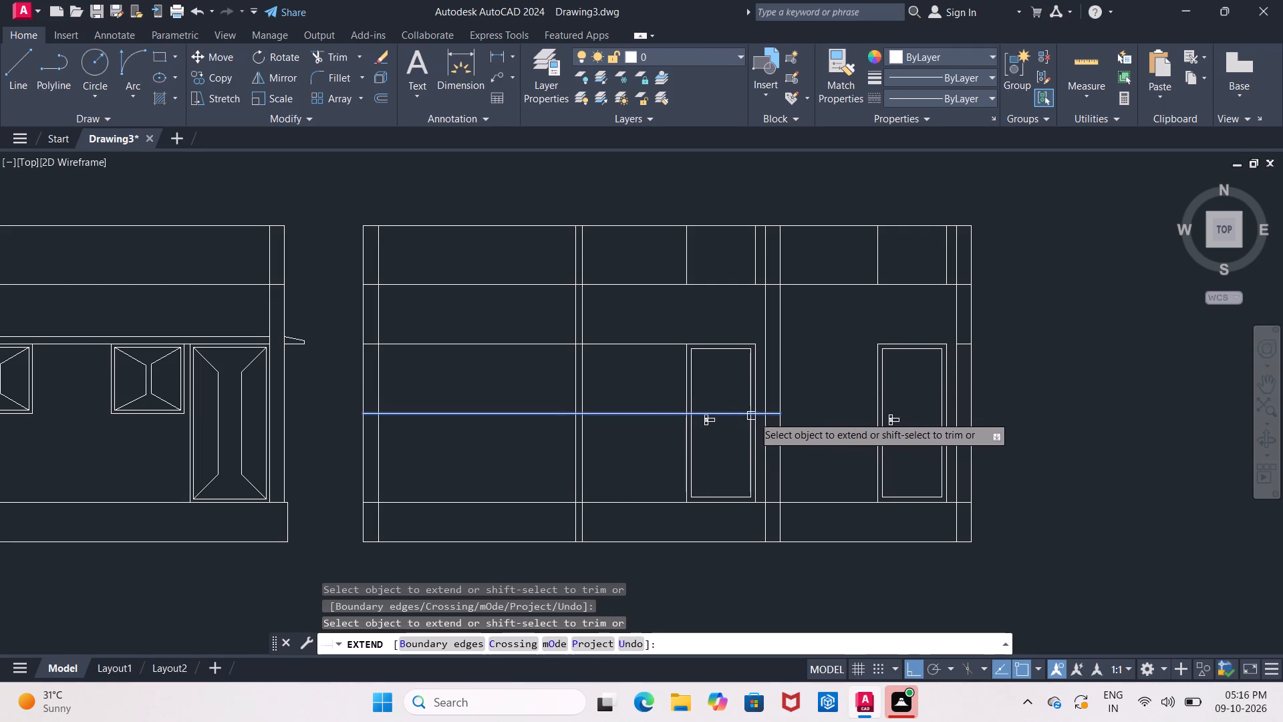
click(764, 416)
click(766, 414)
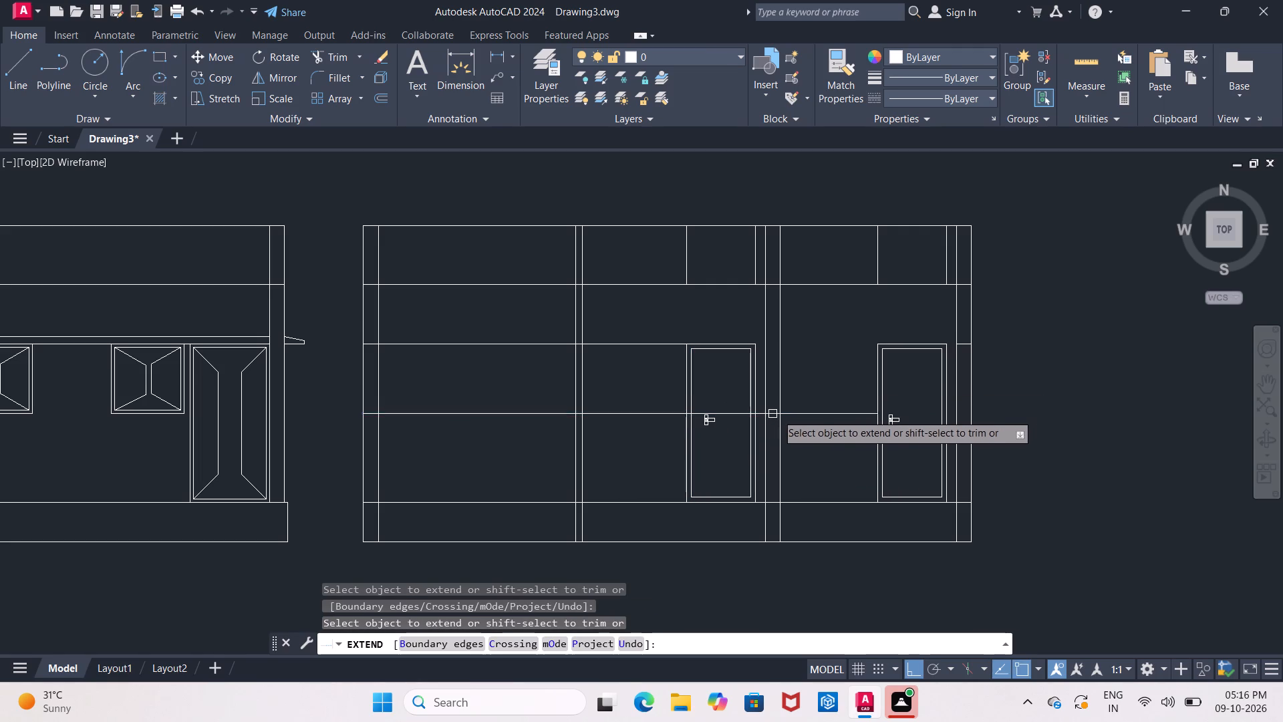
click(830, 416)
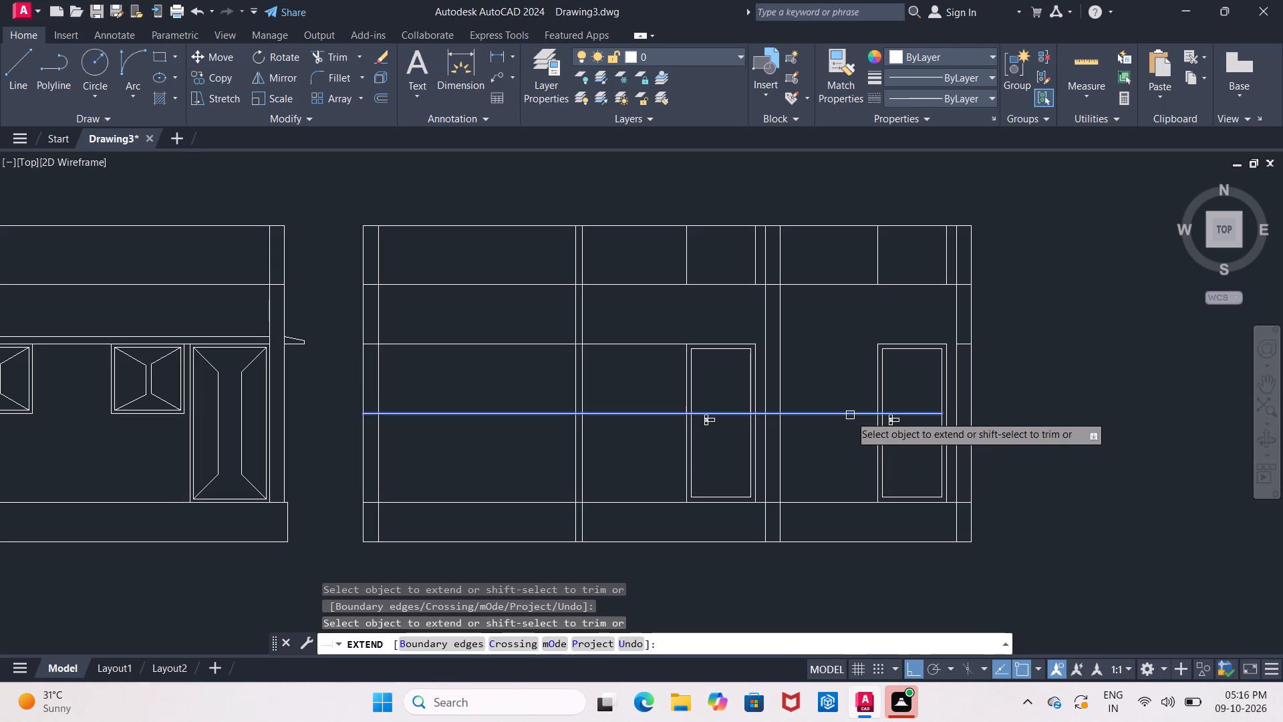
click(850, 415)
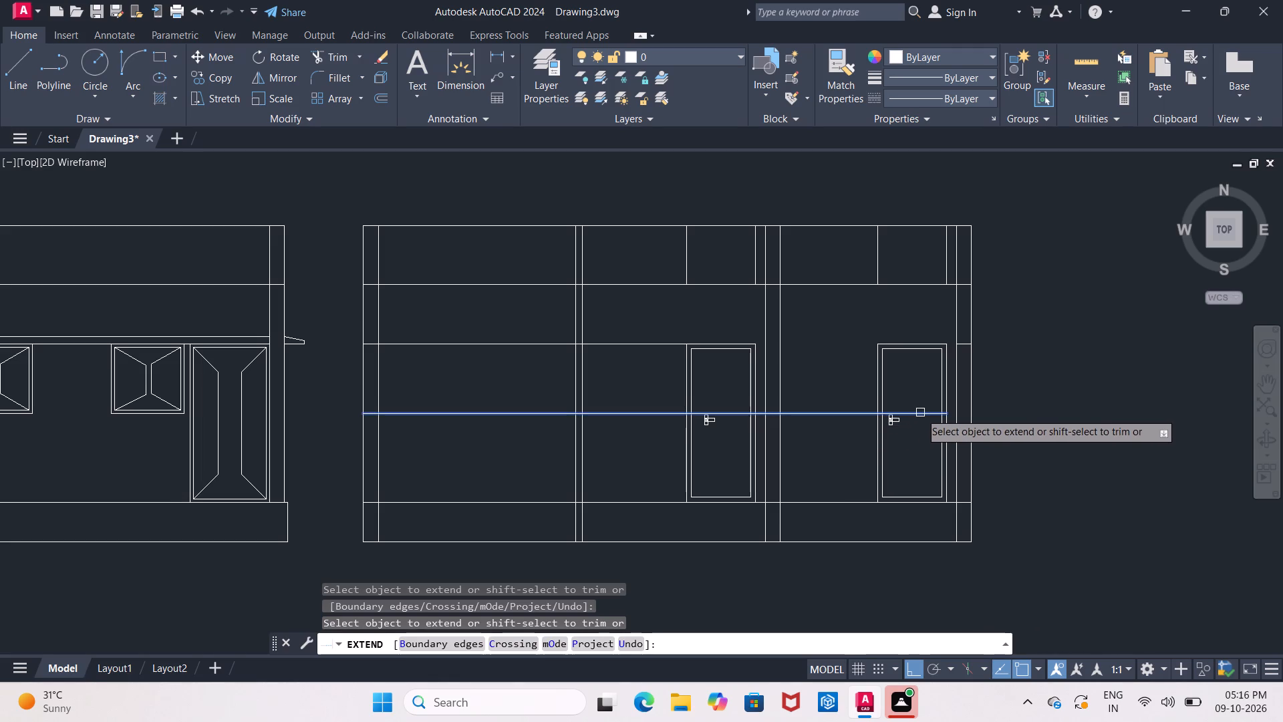
click(920, 412)
click(928, 415)
click(932, 416)
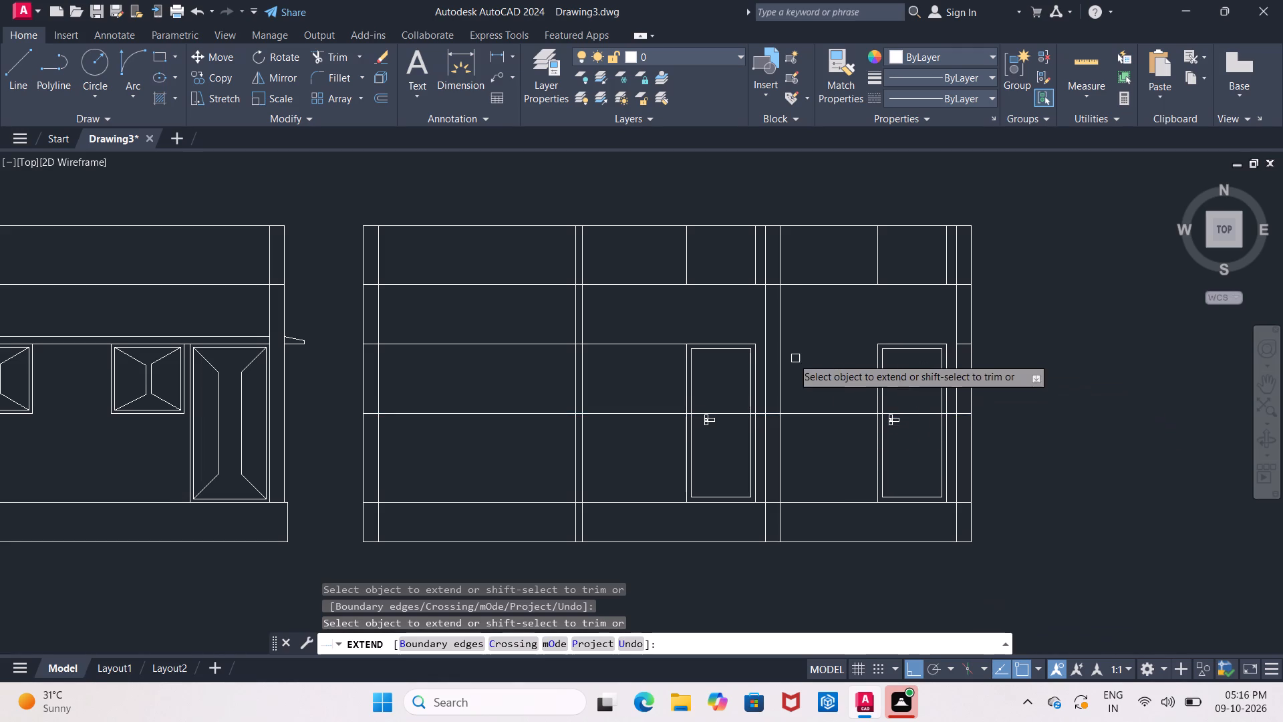
scroll(804, 360, up, 1)
middle_drag(816, 361, 881, 355)
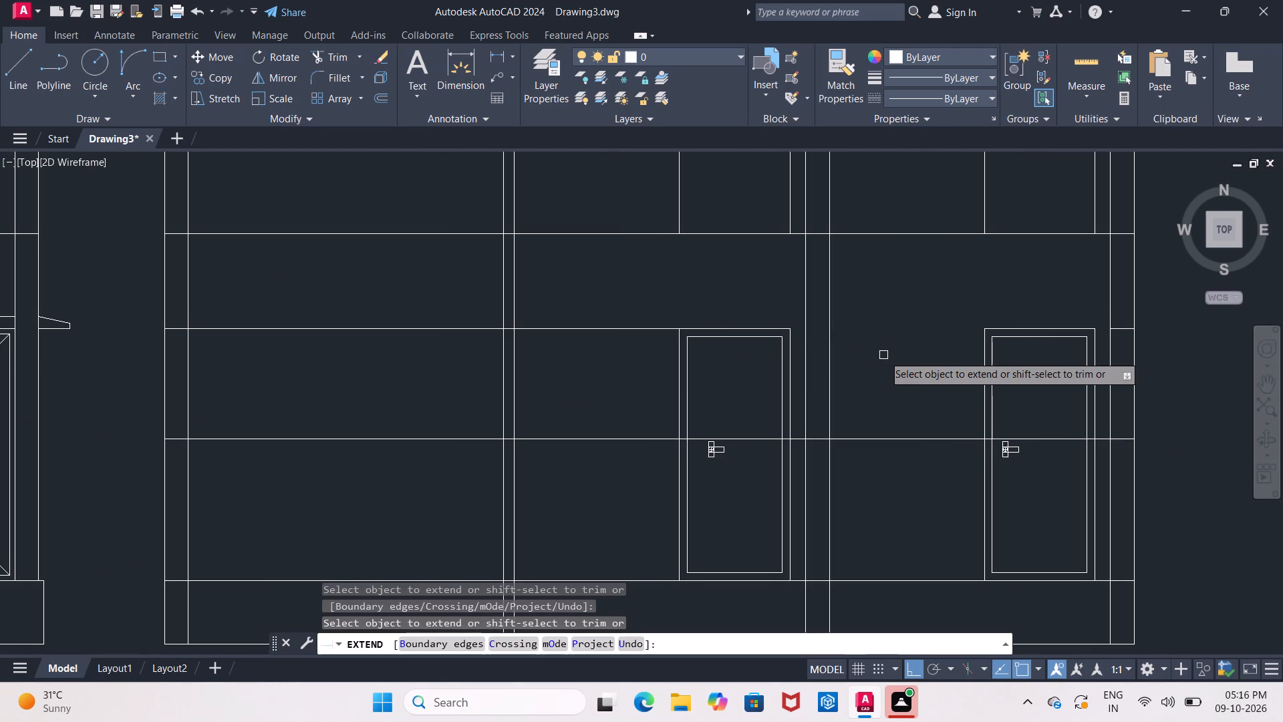
key(Escape)
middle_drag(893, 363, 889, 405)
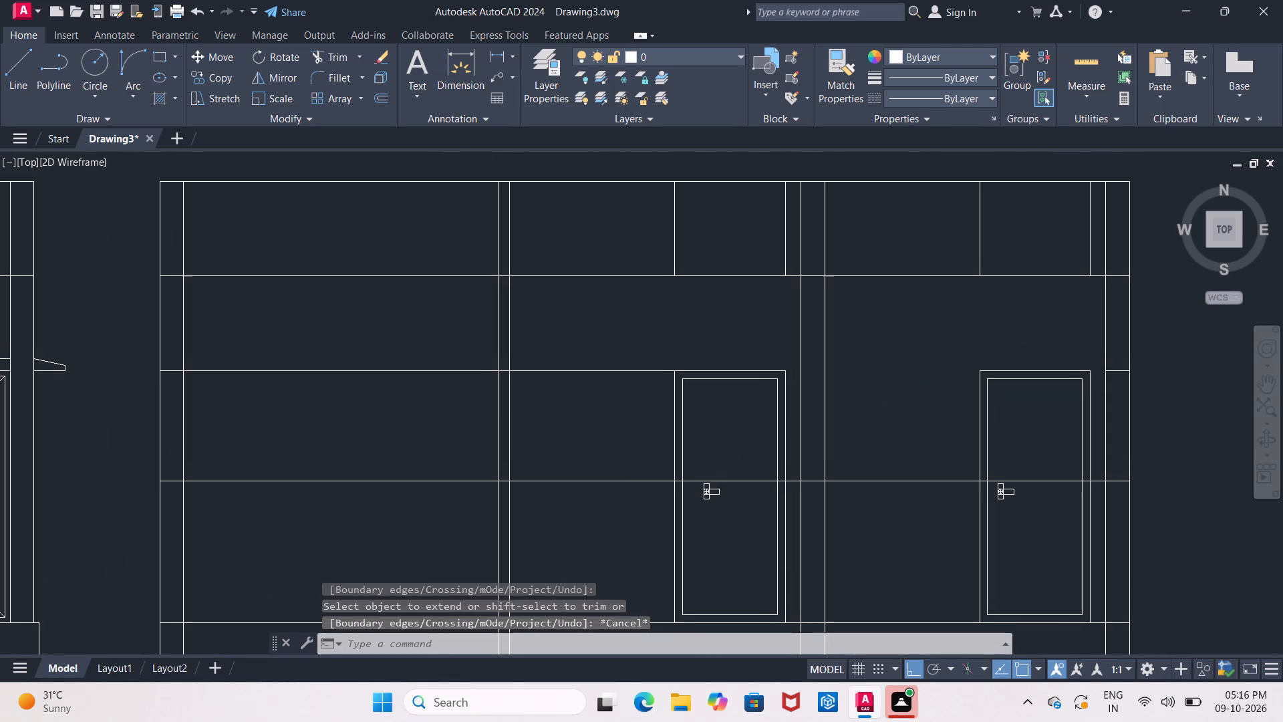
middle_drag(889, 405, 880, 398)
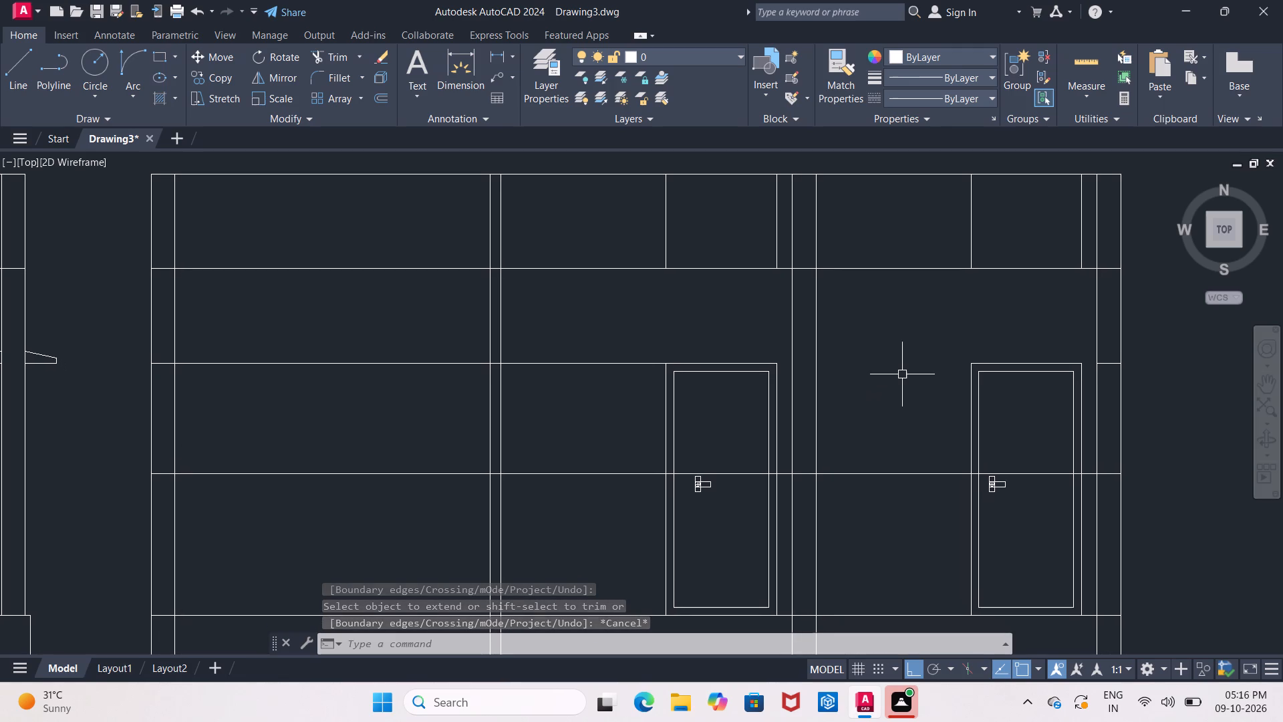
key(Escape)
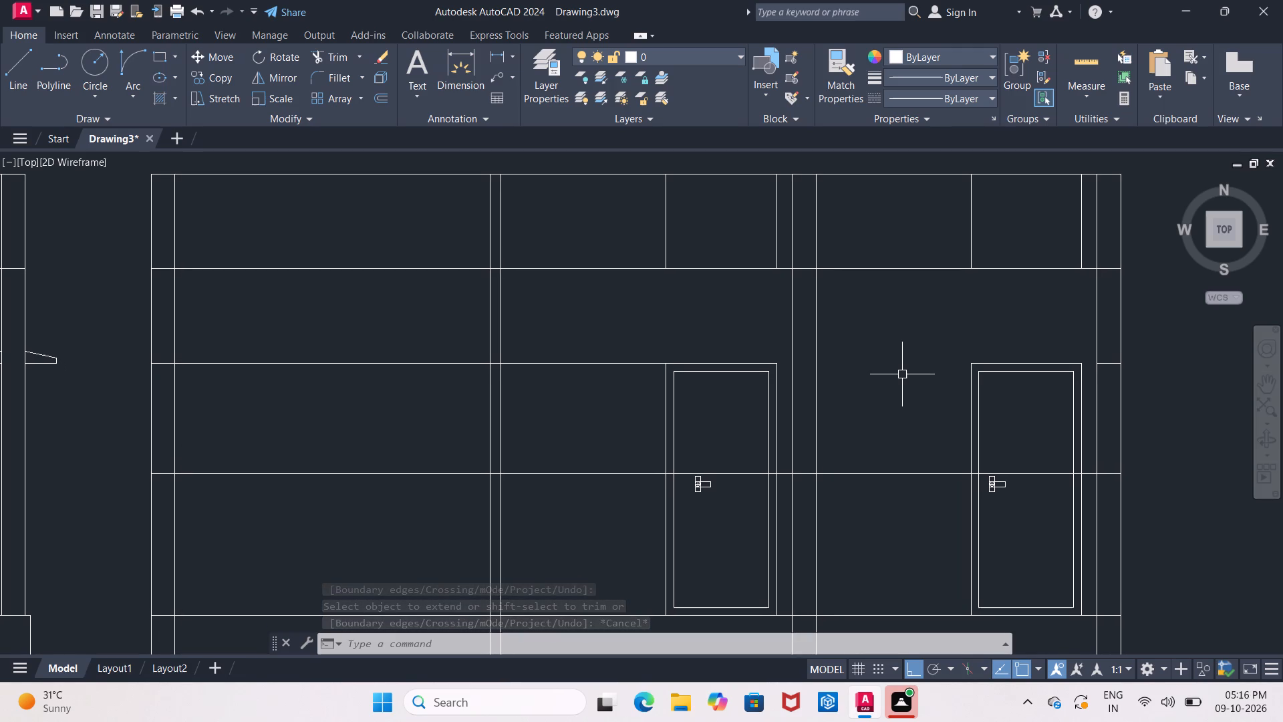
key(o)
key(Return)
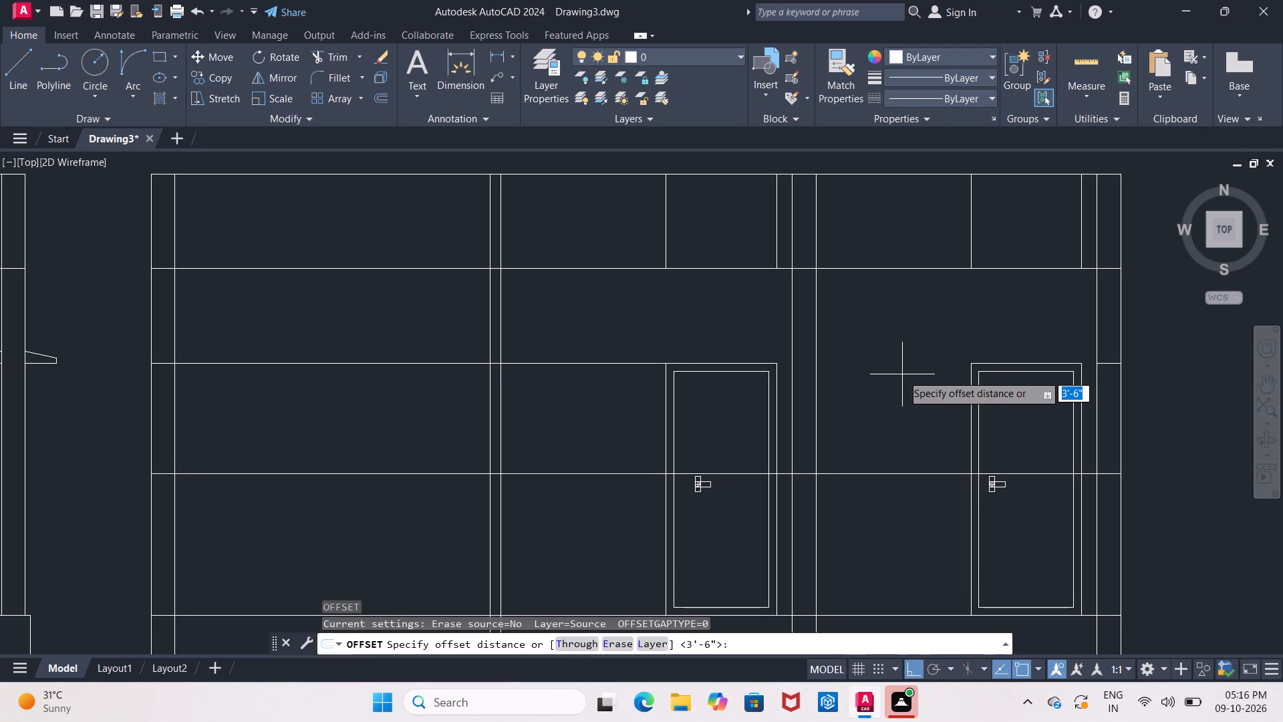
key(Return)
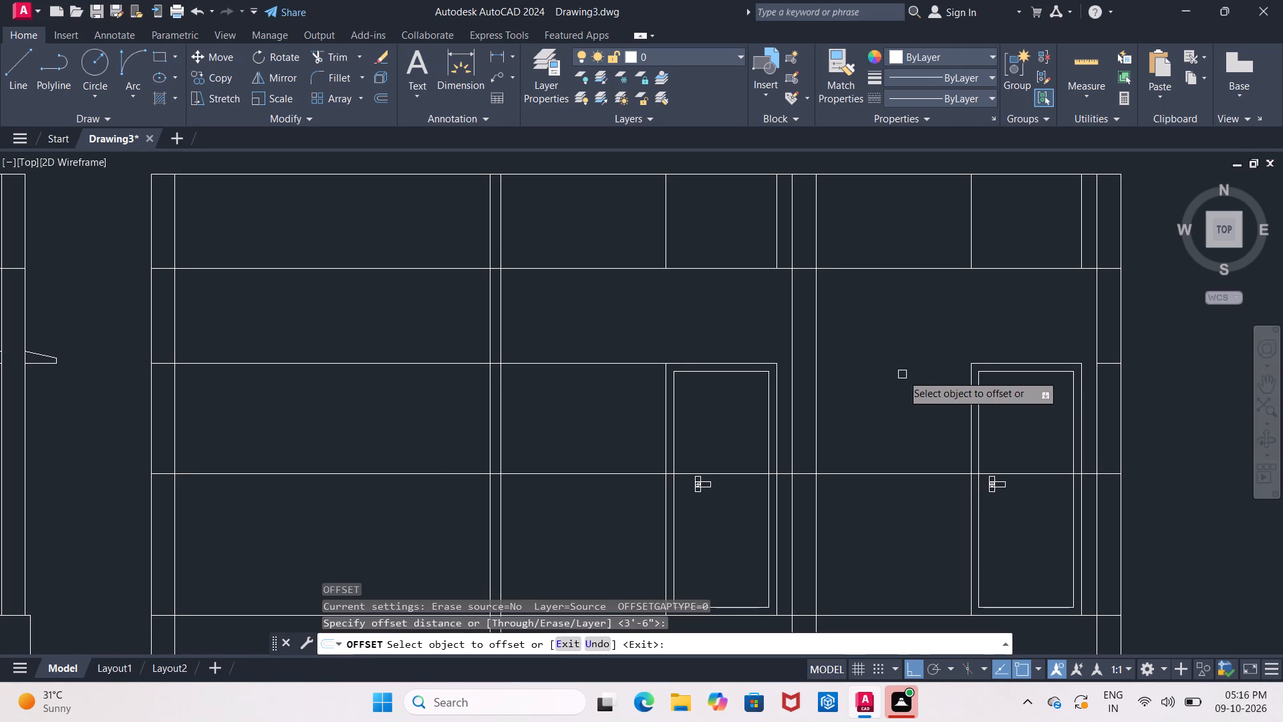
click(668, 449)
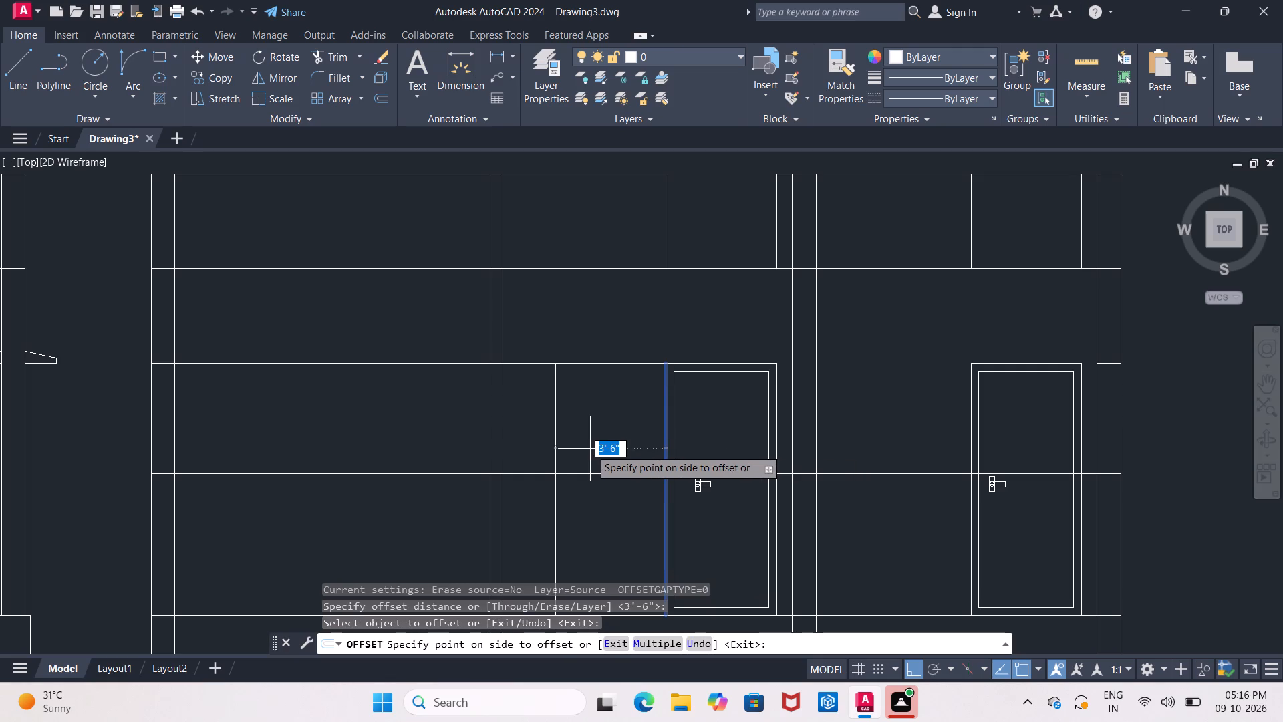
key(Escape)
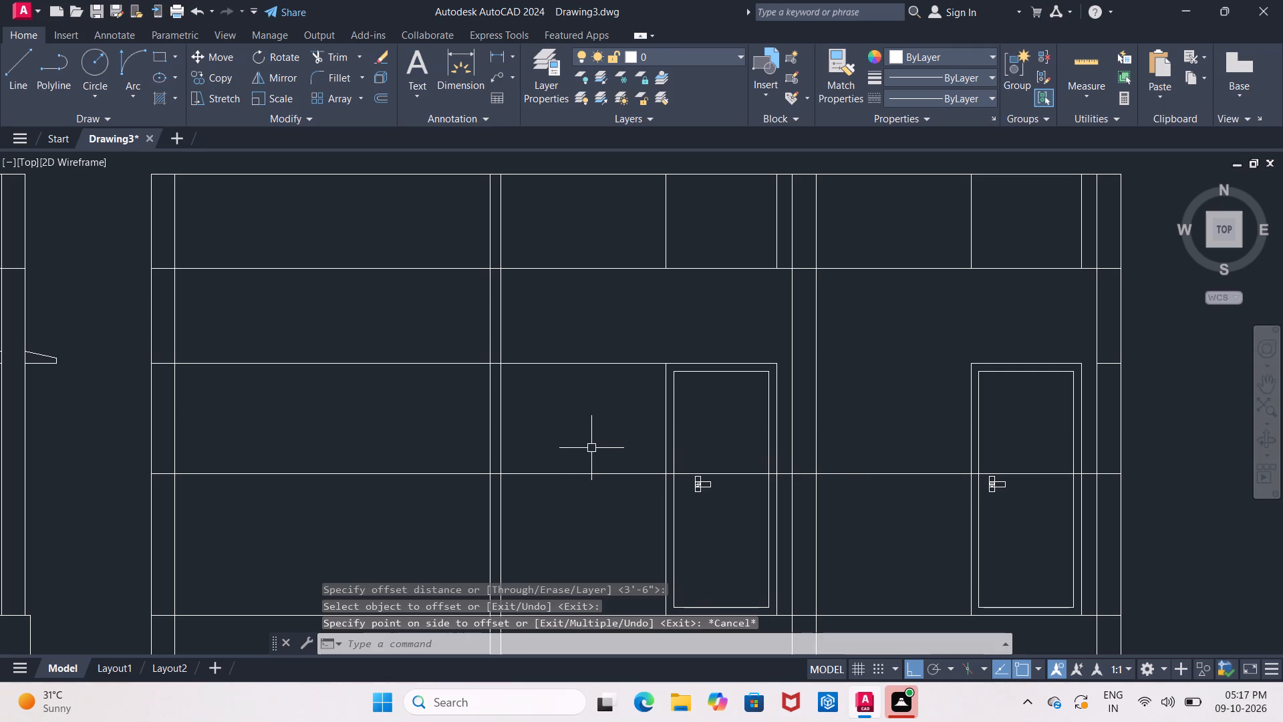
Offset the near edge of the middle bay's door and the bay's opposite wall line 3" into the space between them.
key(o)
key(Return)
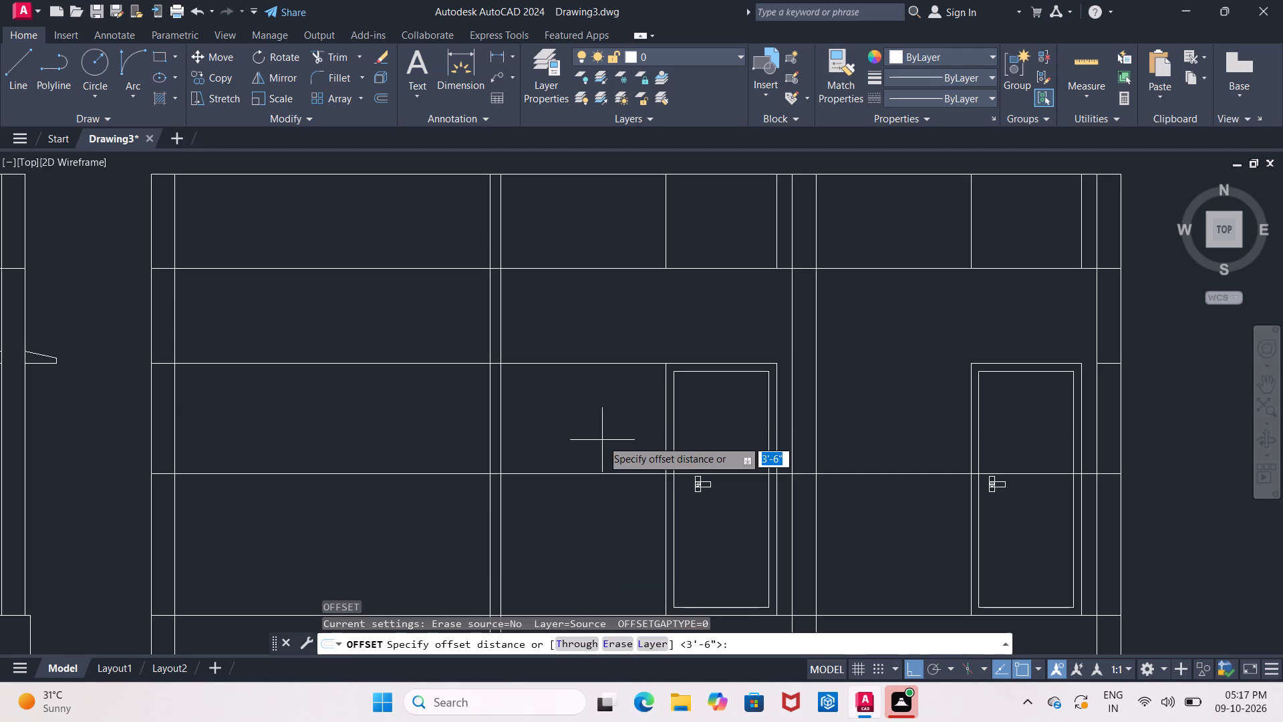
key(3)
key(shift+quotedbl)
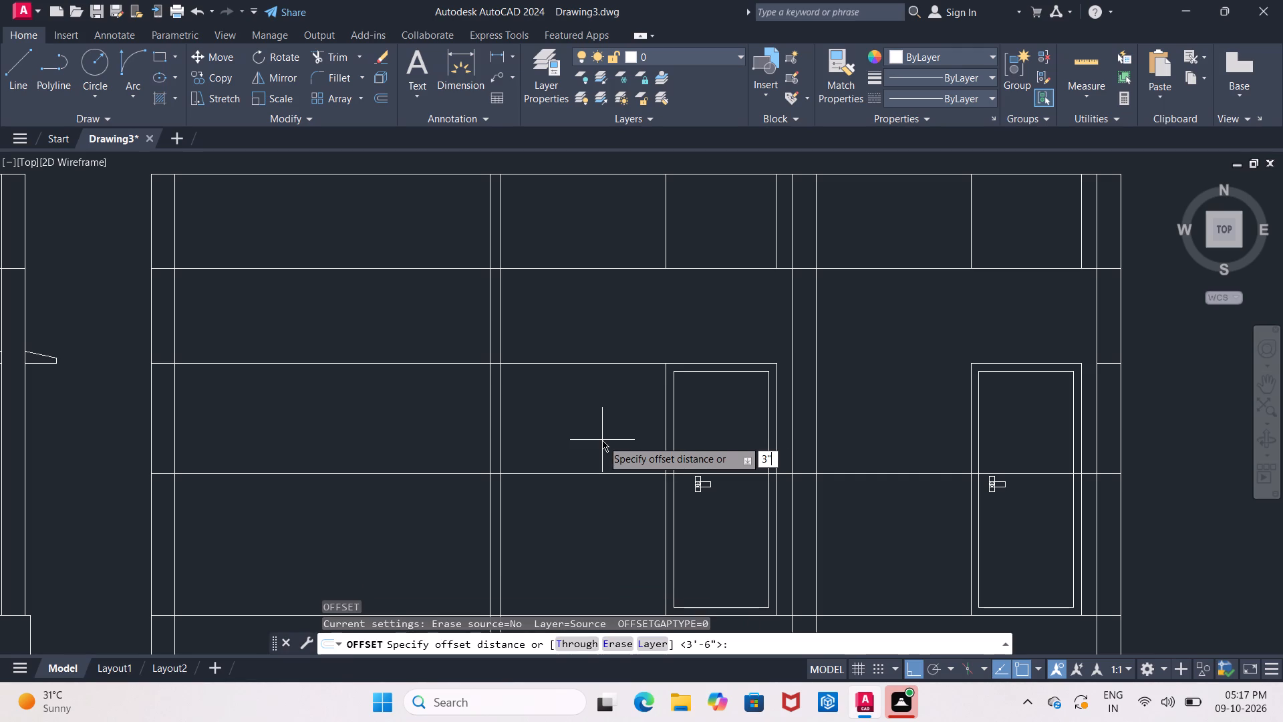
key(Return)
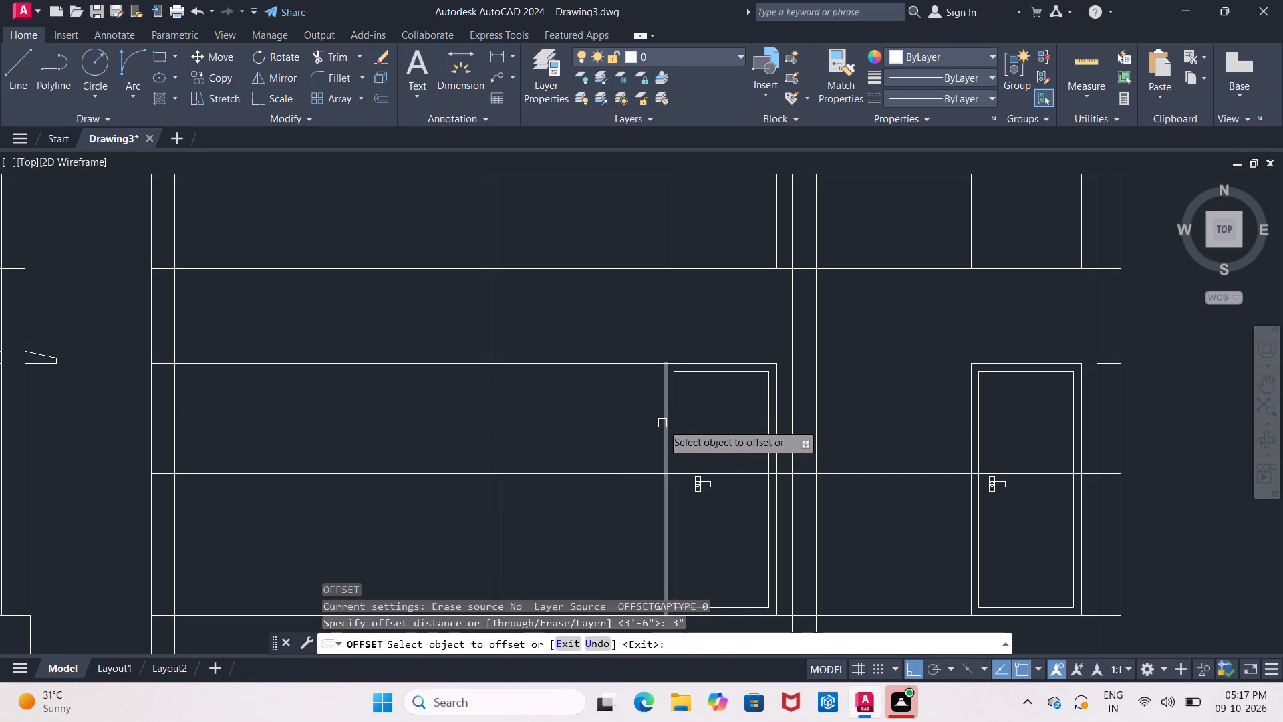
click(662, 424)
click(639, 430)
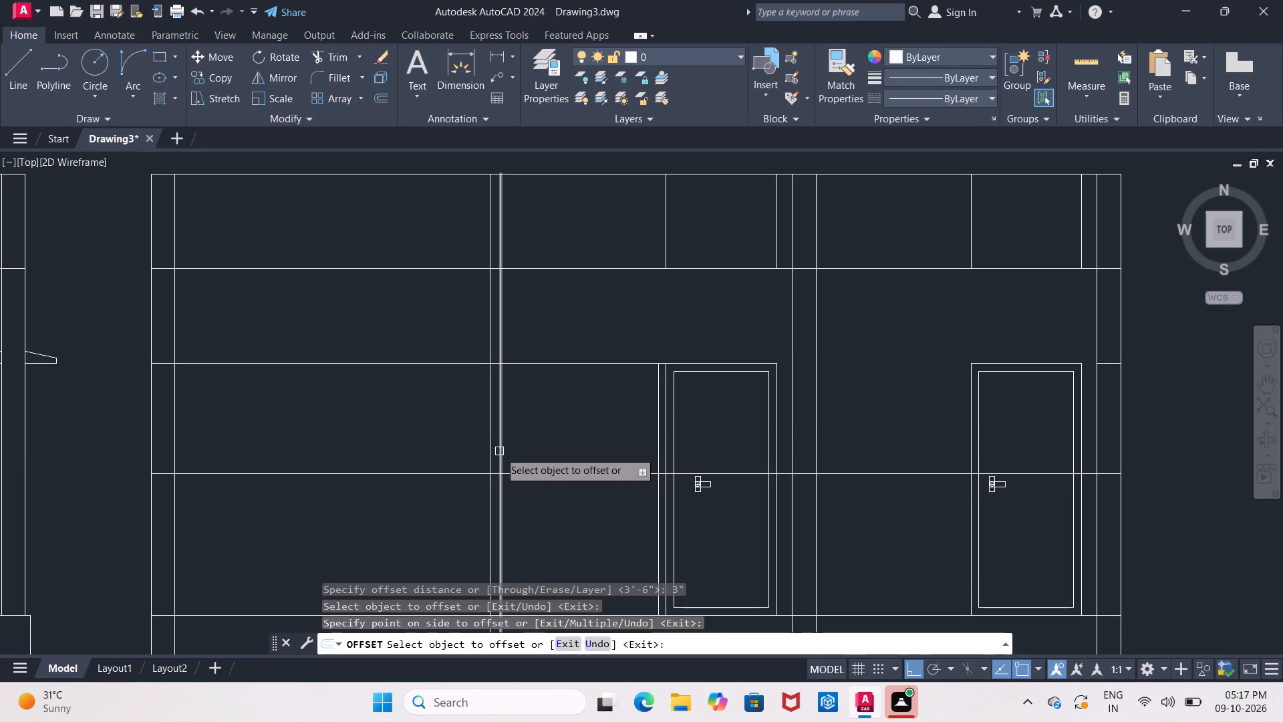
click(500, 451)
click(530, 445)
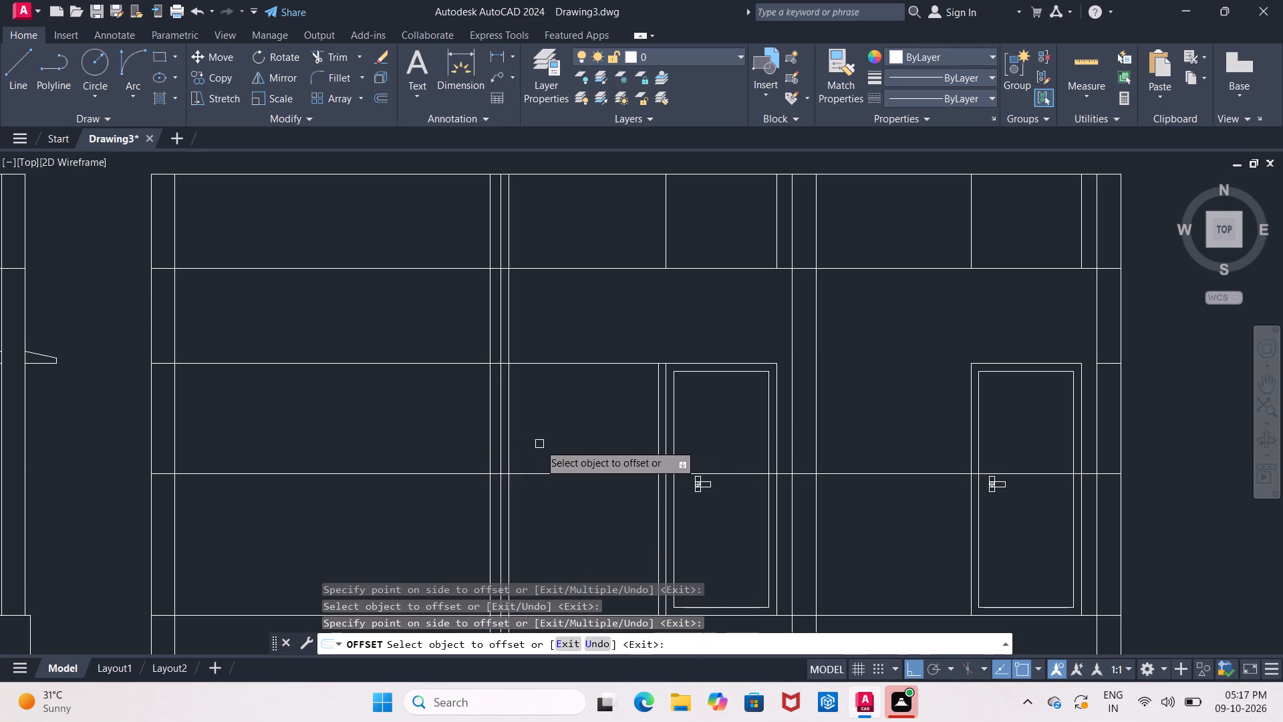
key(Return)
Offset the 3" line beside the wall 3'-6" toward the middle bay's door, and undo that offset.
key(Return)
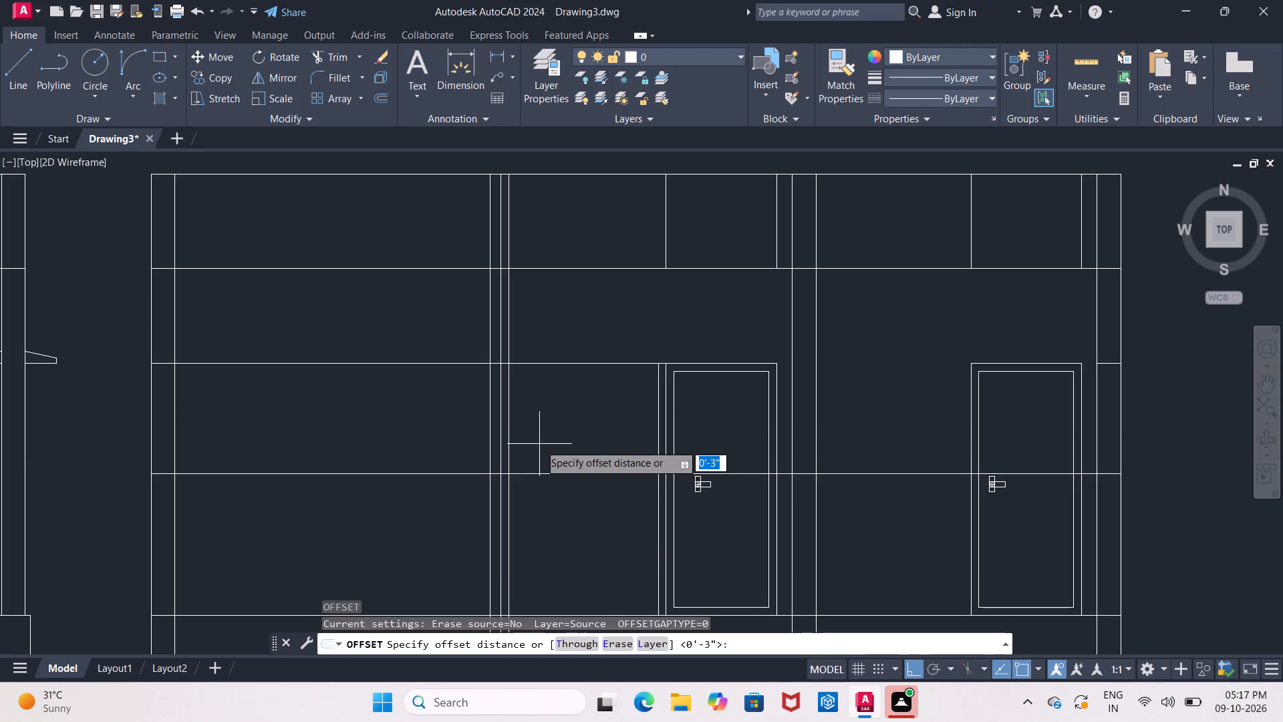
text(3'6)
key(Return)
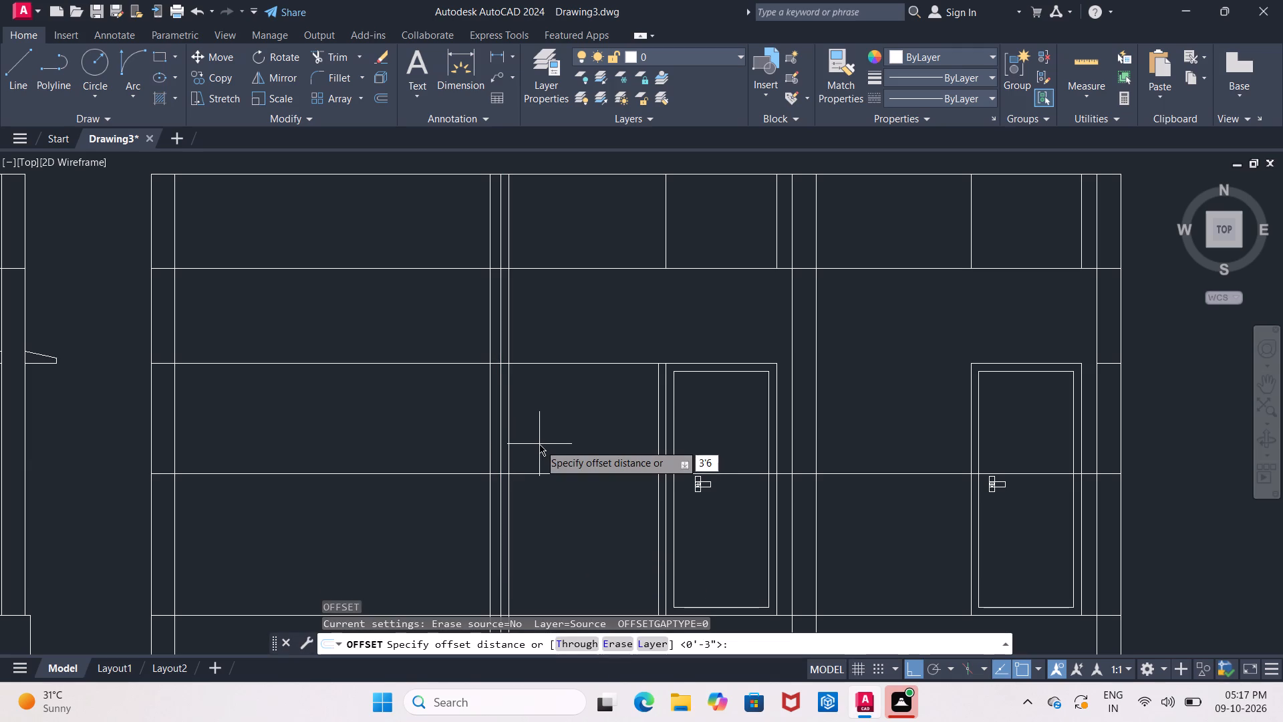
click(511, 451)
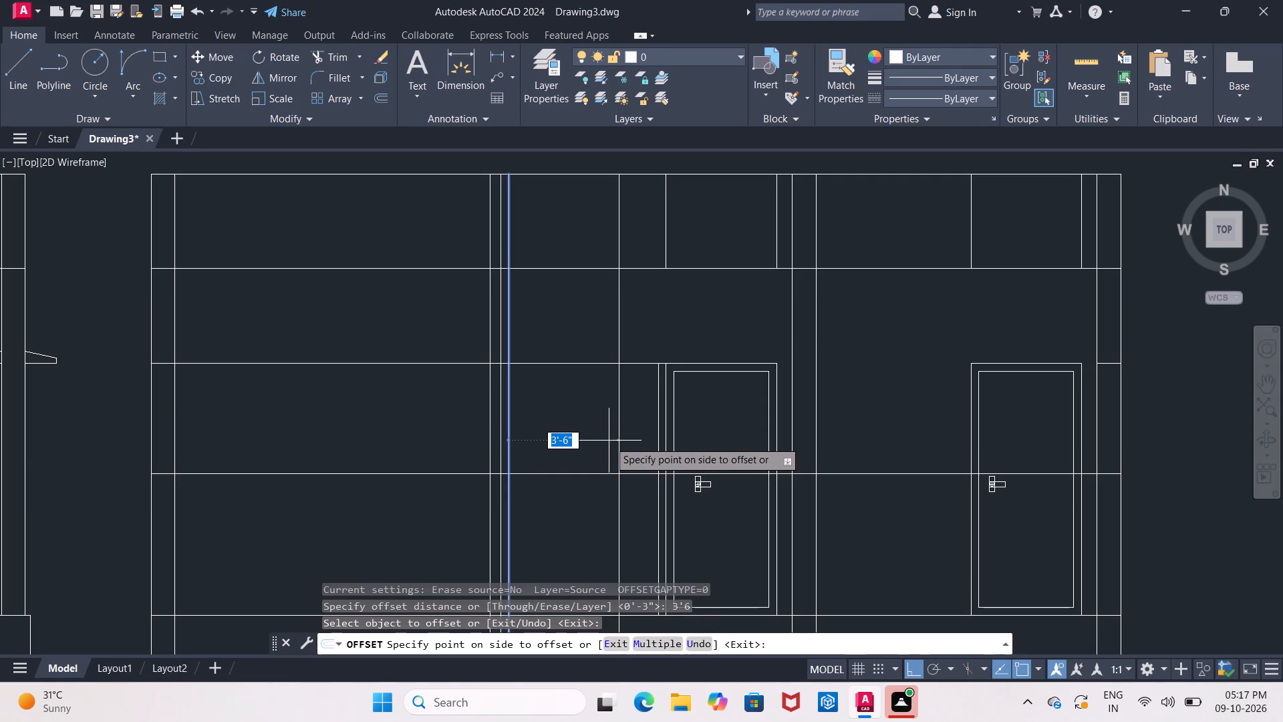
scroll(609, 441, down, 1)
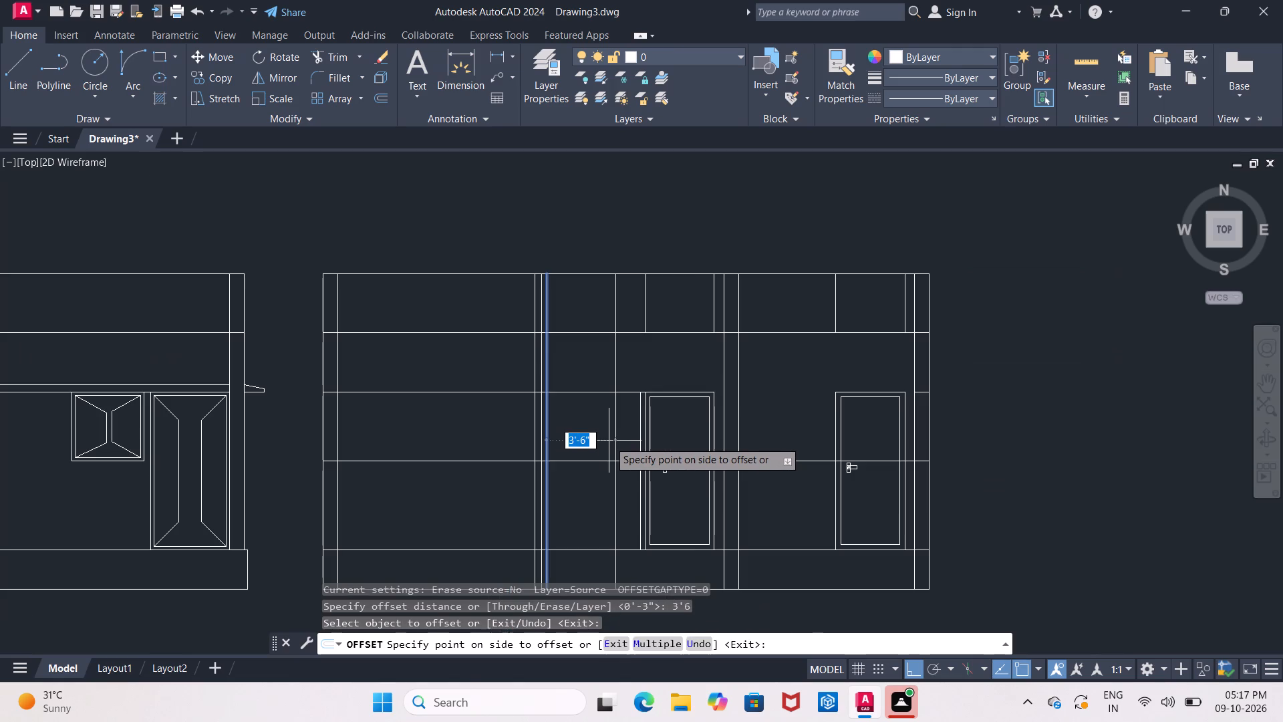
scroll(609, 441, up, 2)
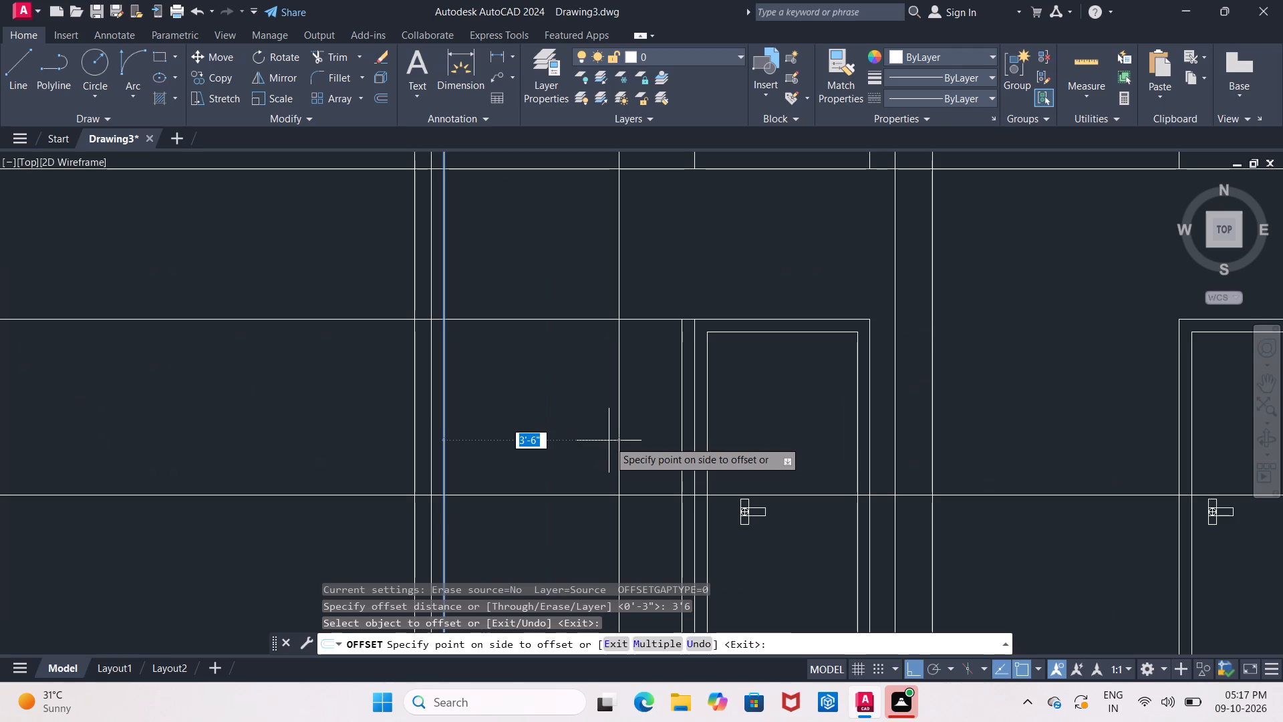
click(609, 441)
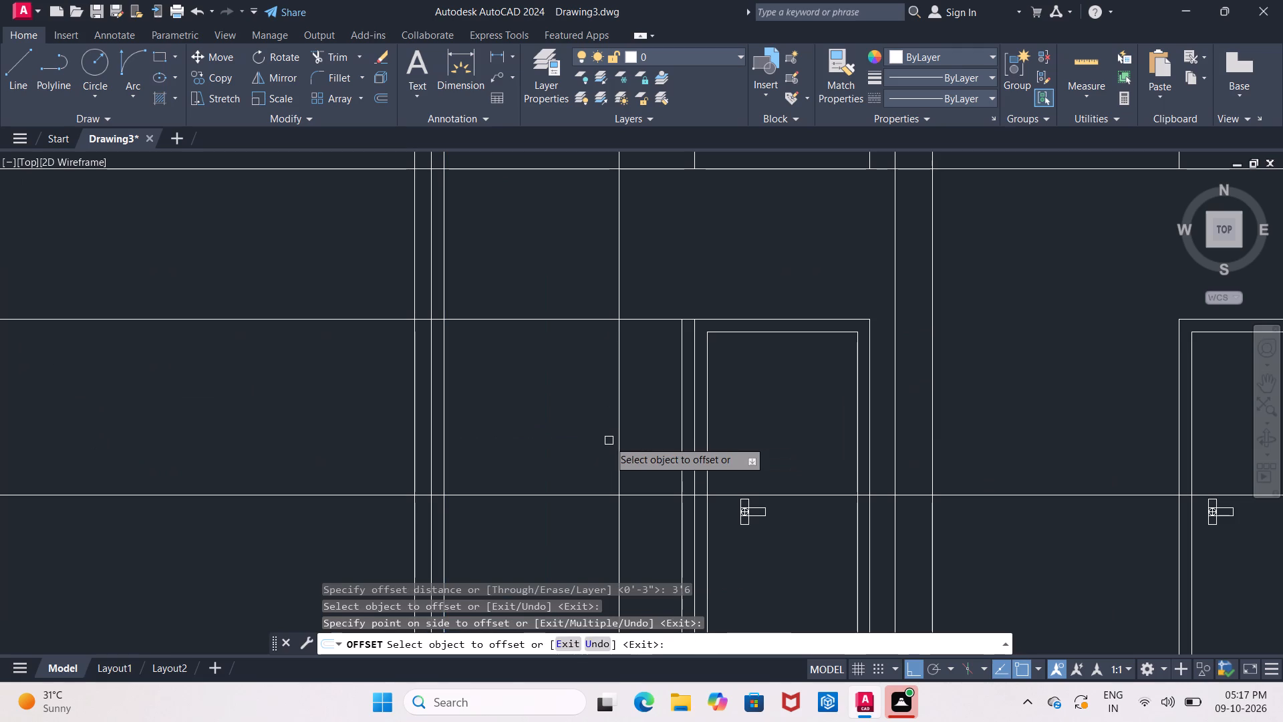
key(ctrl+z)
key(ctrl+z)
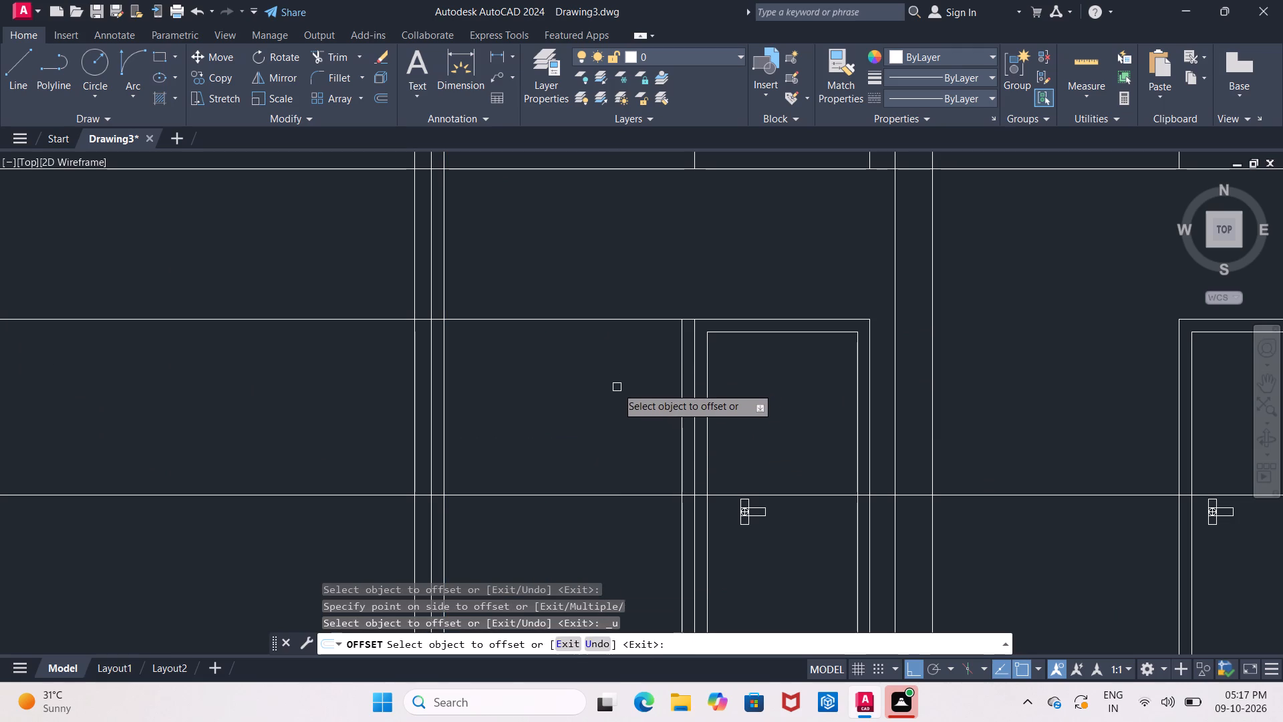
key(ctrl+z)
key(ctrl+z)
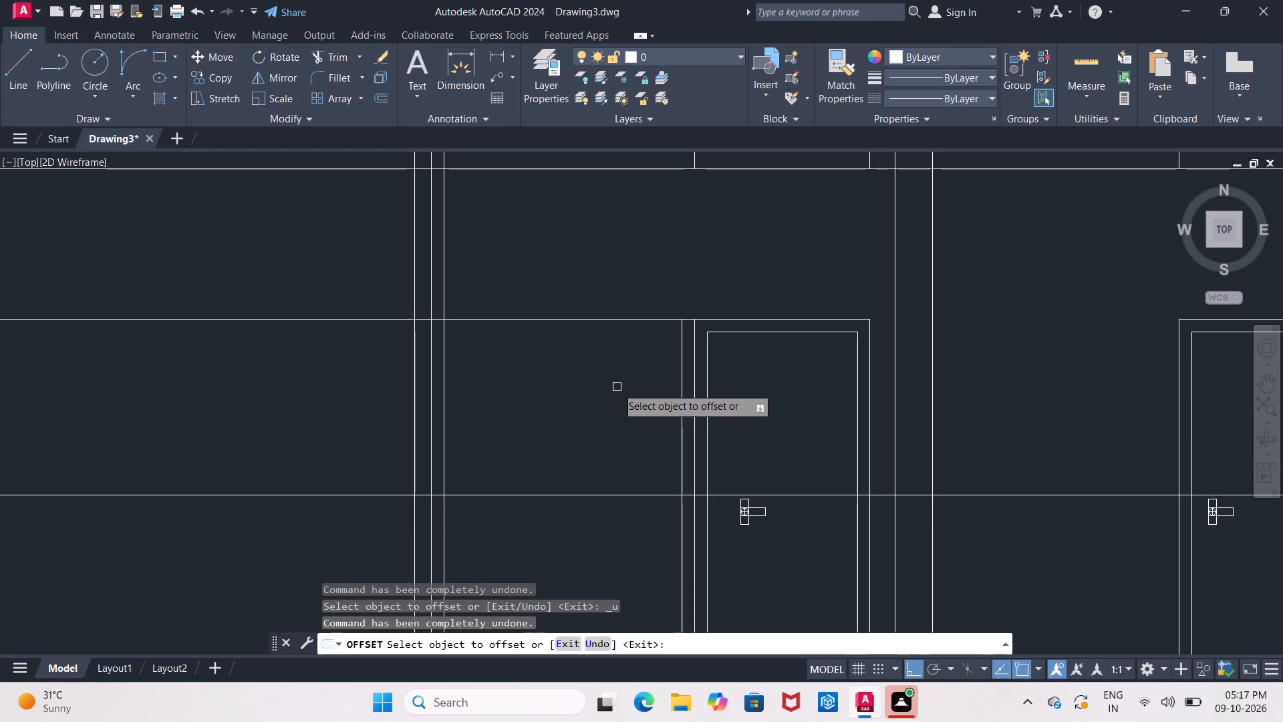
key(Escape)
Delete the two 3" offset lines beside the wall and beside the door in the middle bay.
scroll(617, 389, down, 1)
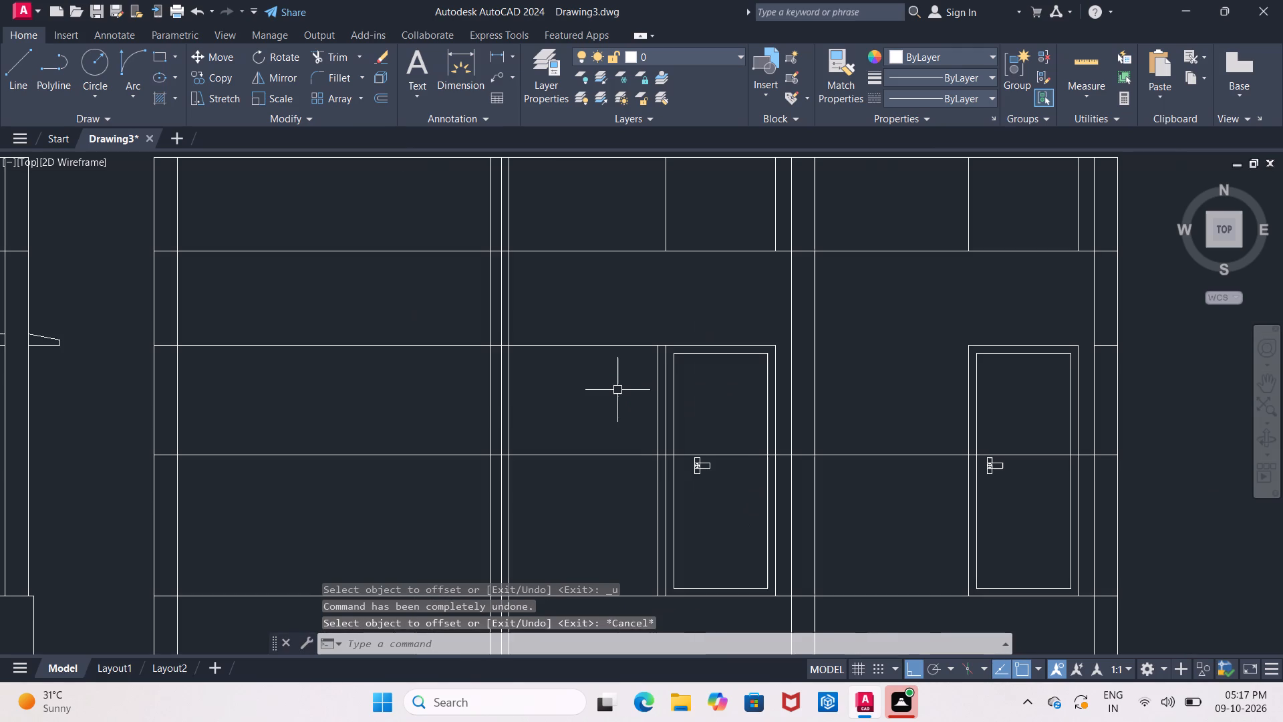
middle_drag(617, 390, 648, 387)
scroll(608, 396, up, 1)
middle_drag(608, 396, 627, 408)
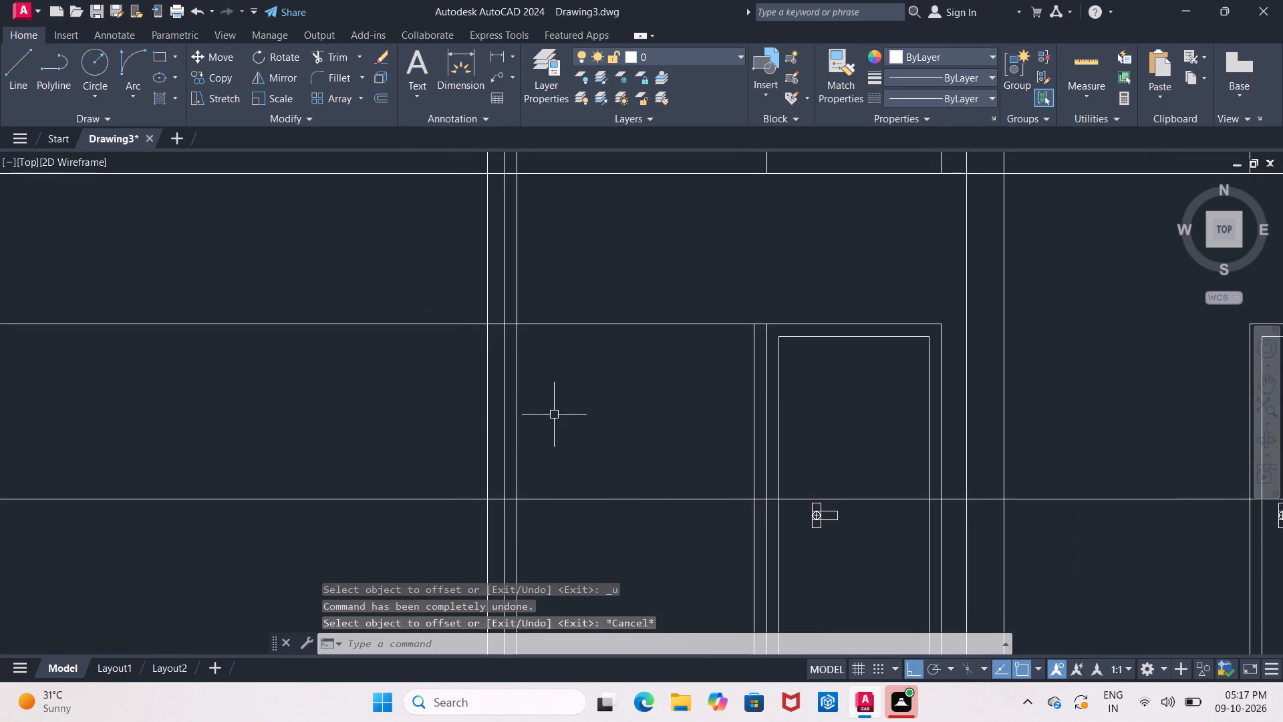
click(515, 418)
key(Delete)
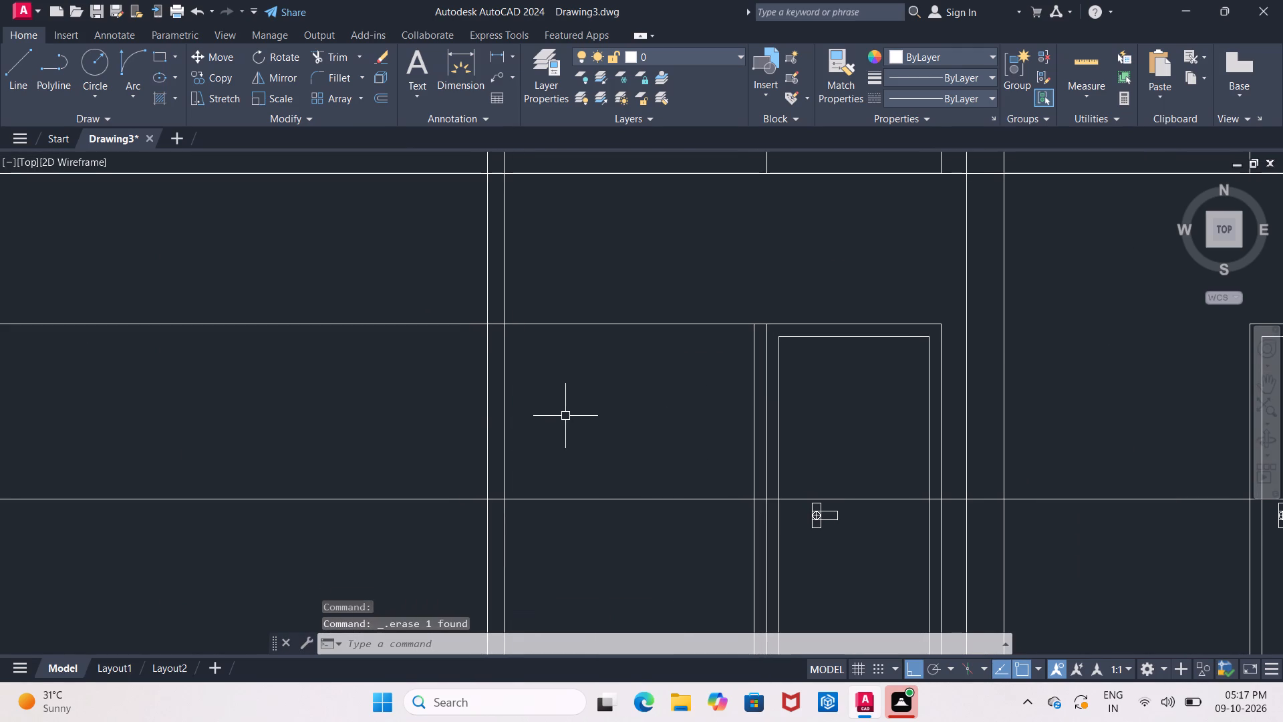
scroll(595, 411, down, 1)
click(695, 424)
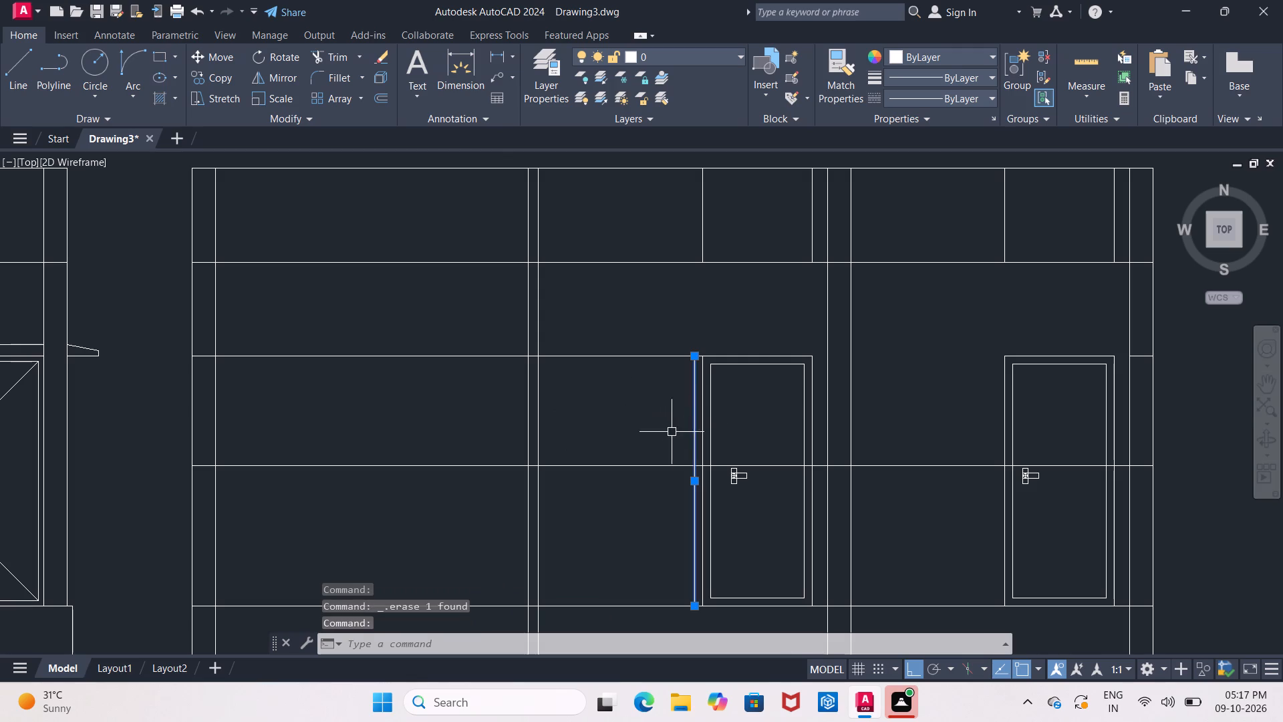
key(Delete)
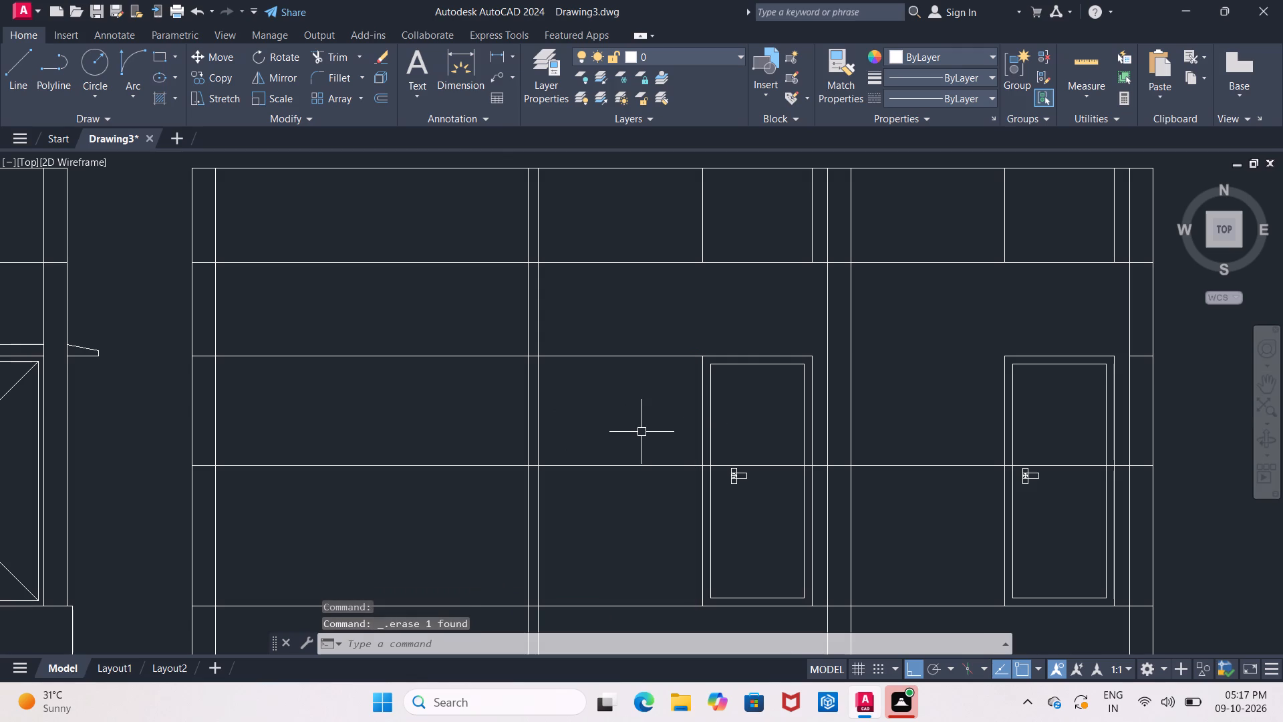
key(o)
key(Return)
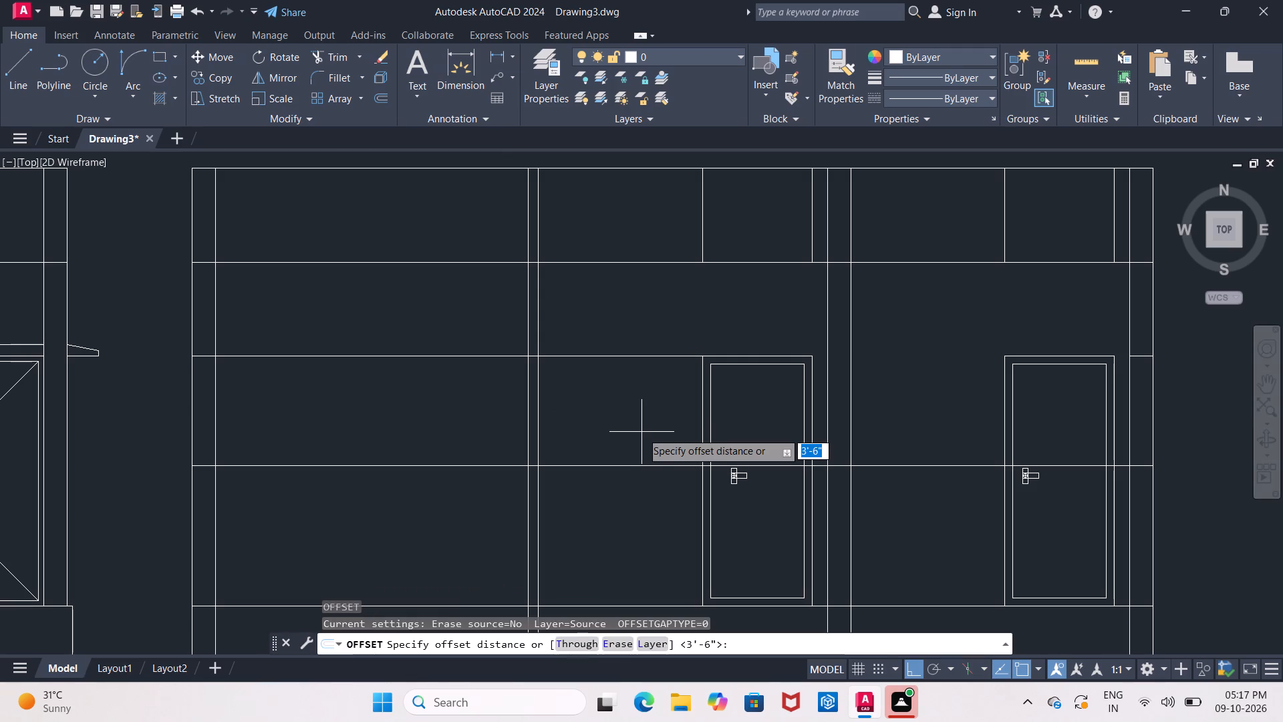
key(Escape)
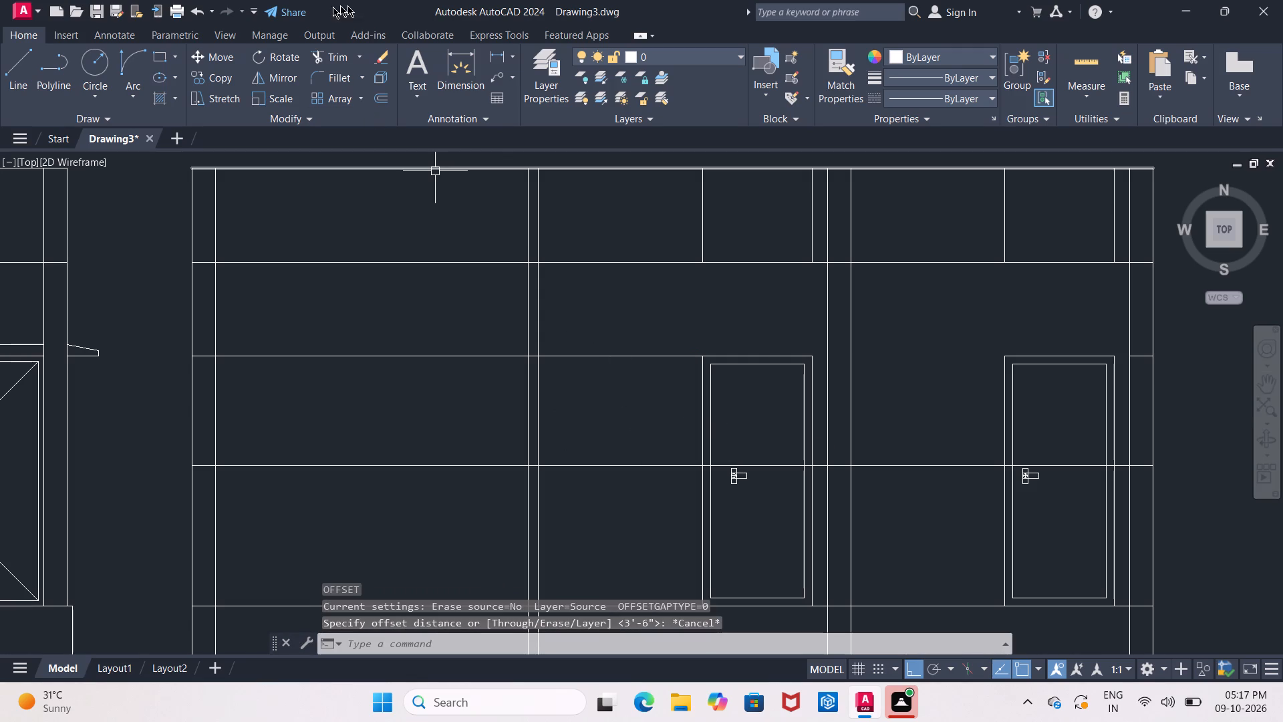
Measure the horizontal gap between the wall and the door in the middle bay at door-head level with a linear dimension.
click(499, 59)
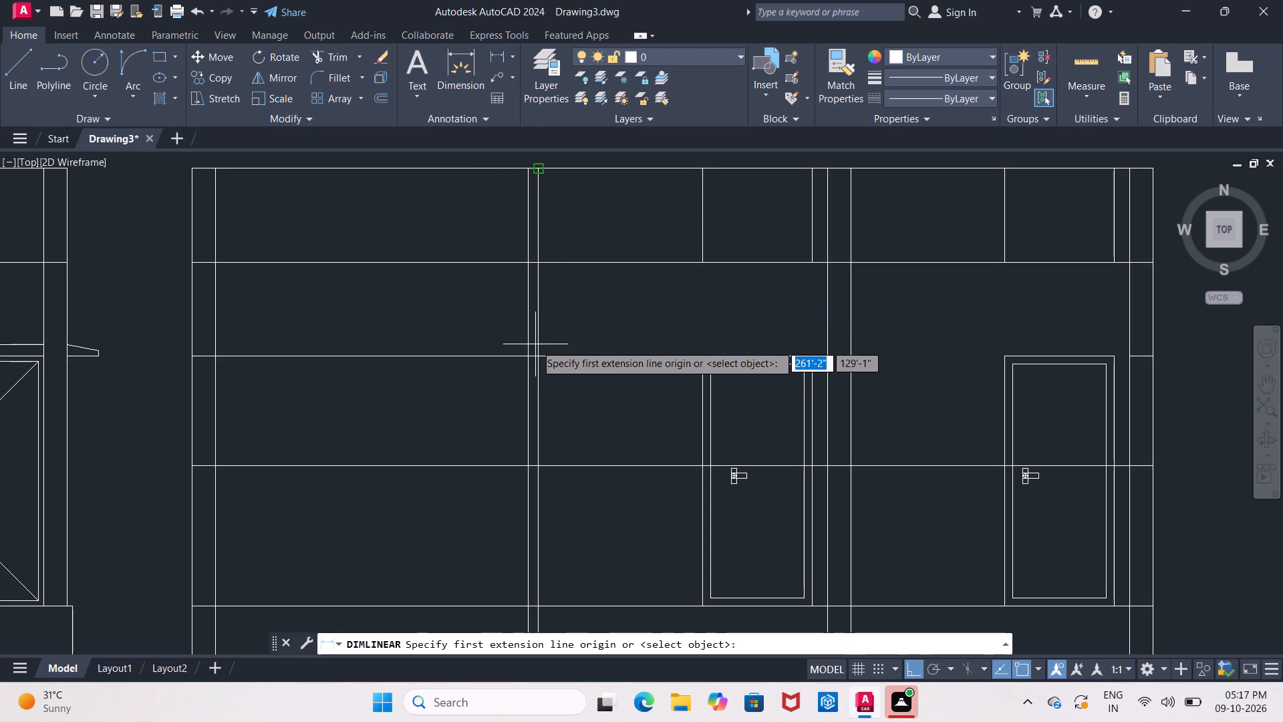
click(535, 359)
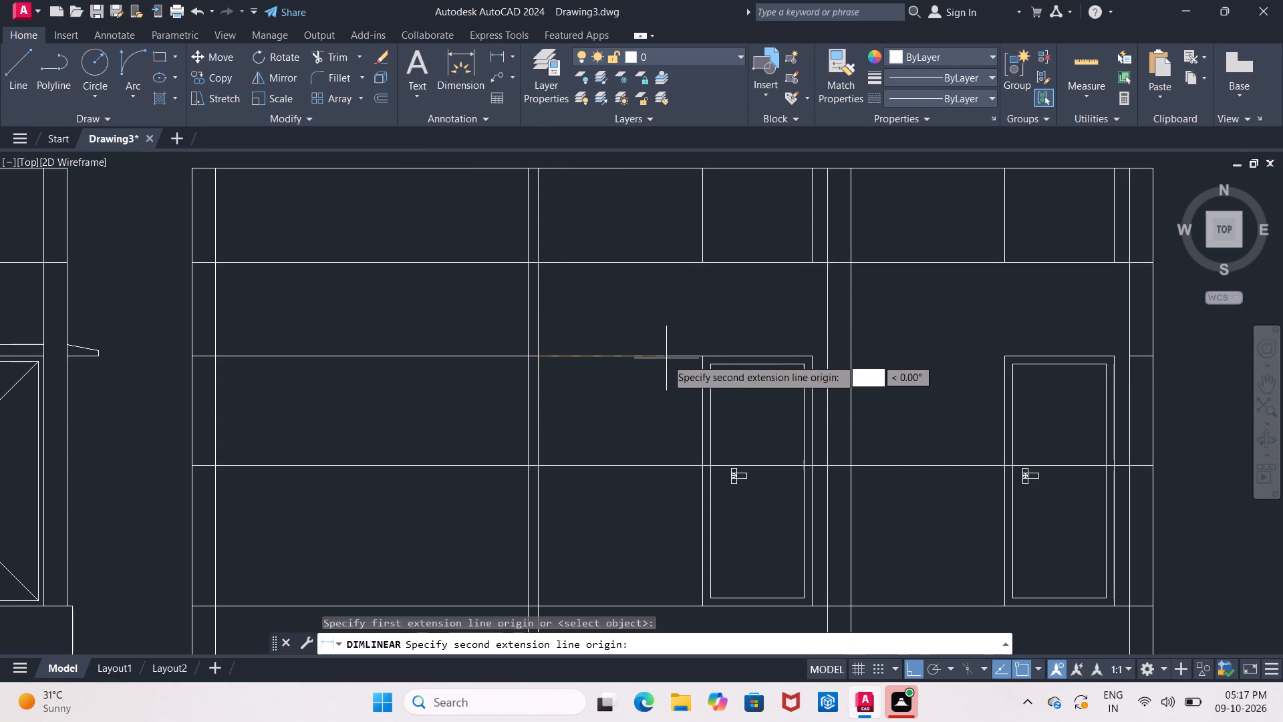
click(702, 357)
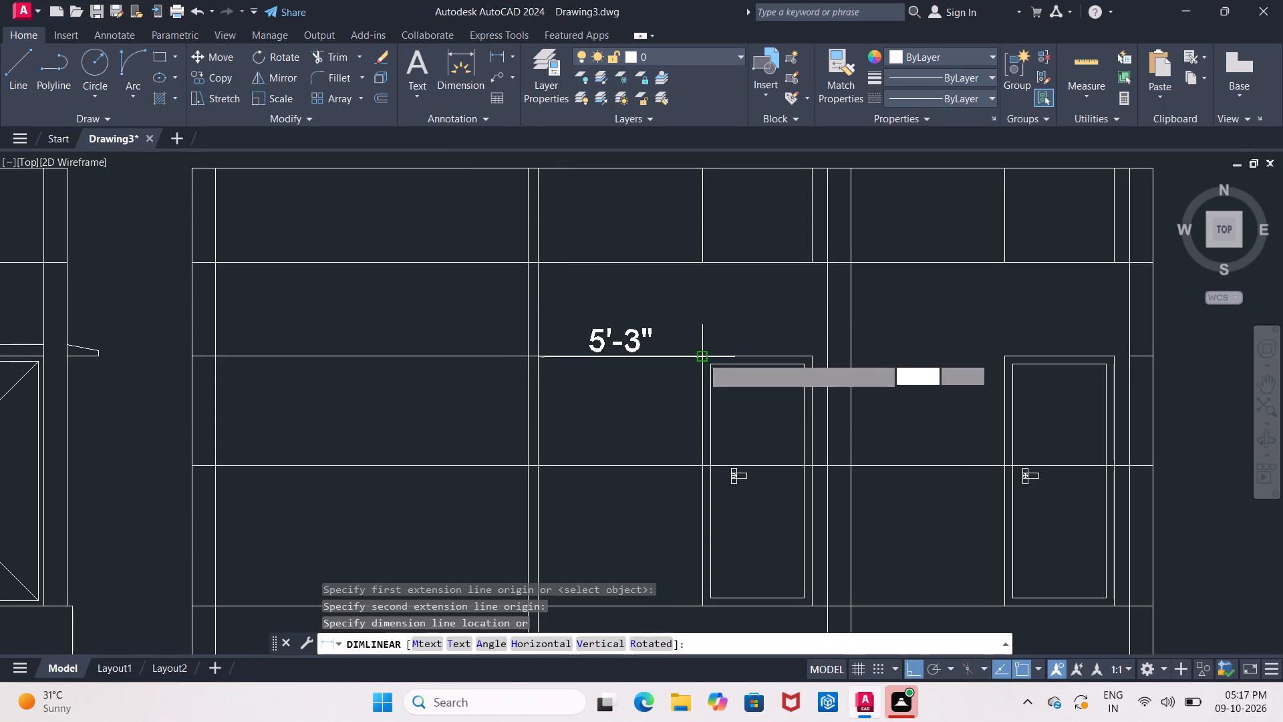
key(Escape)
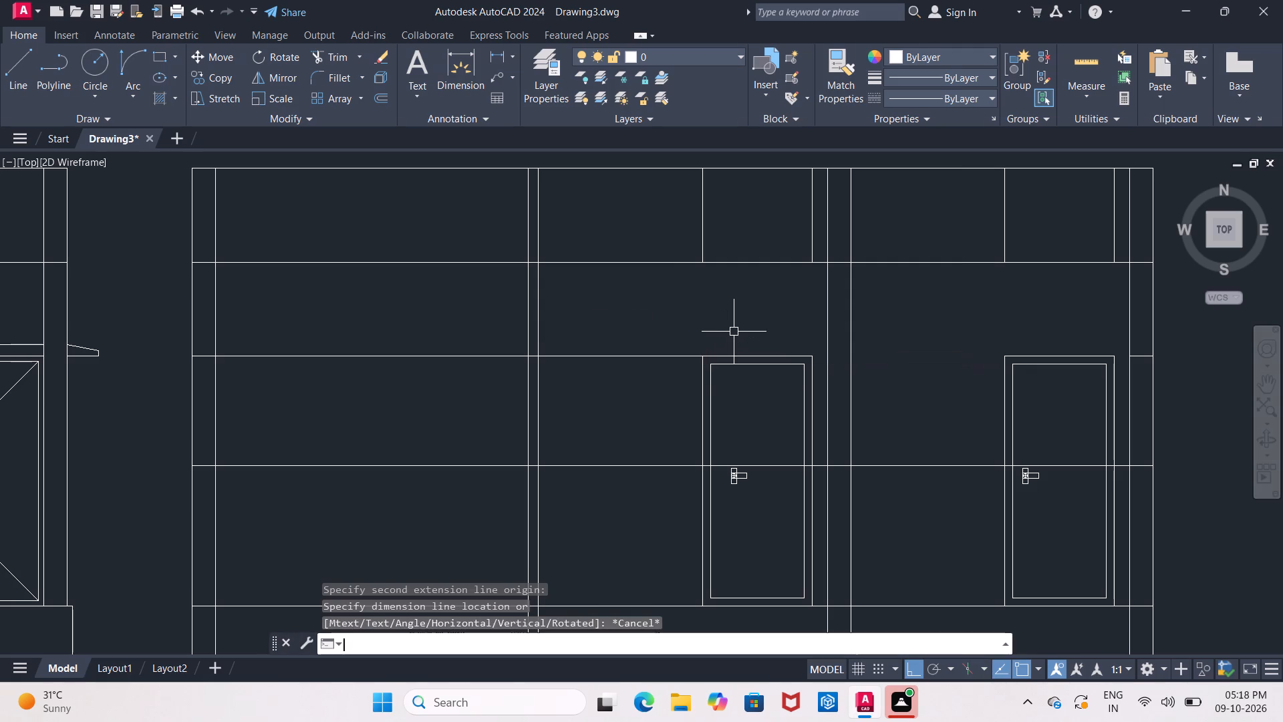
Divide 5.3 by 2 in Calculator and close it.
key(5)
text(5.3)
text(/2)
key(Return)
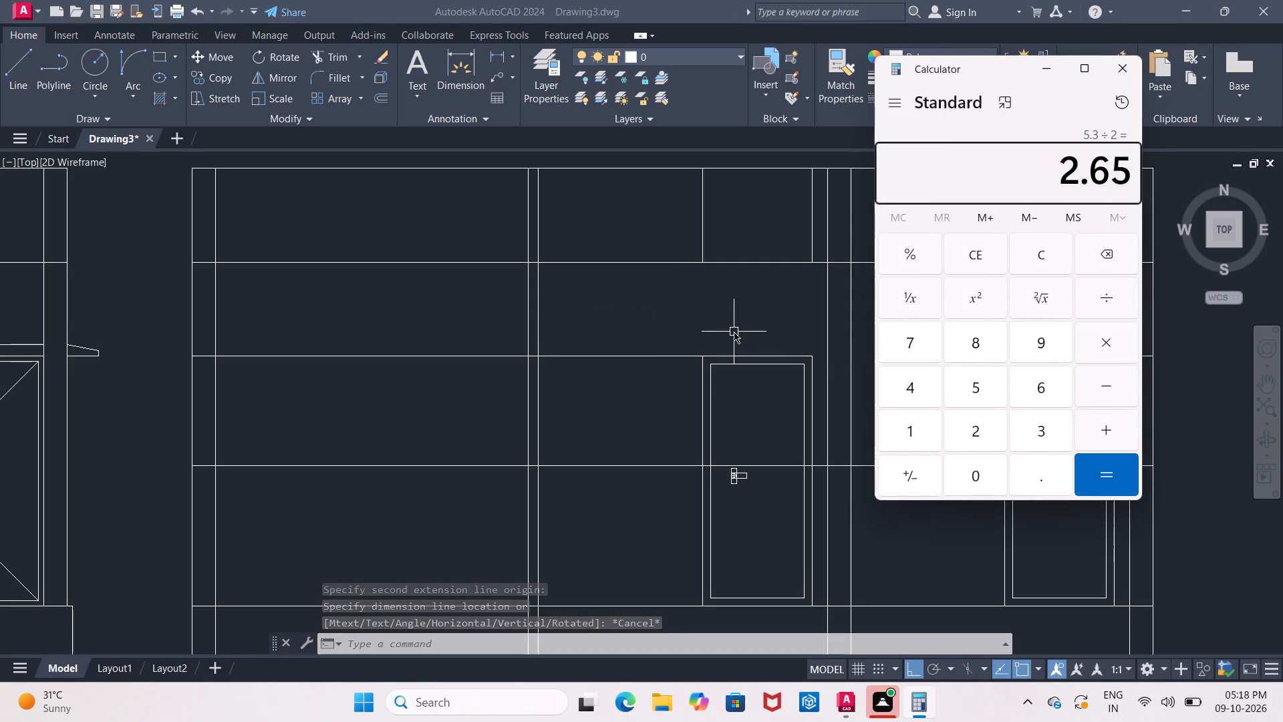
click(1113, 71)
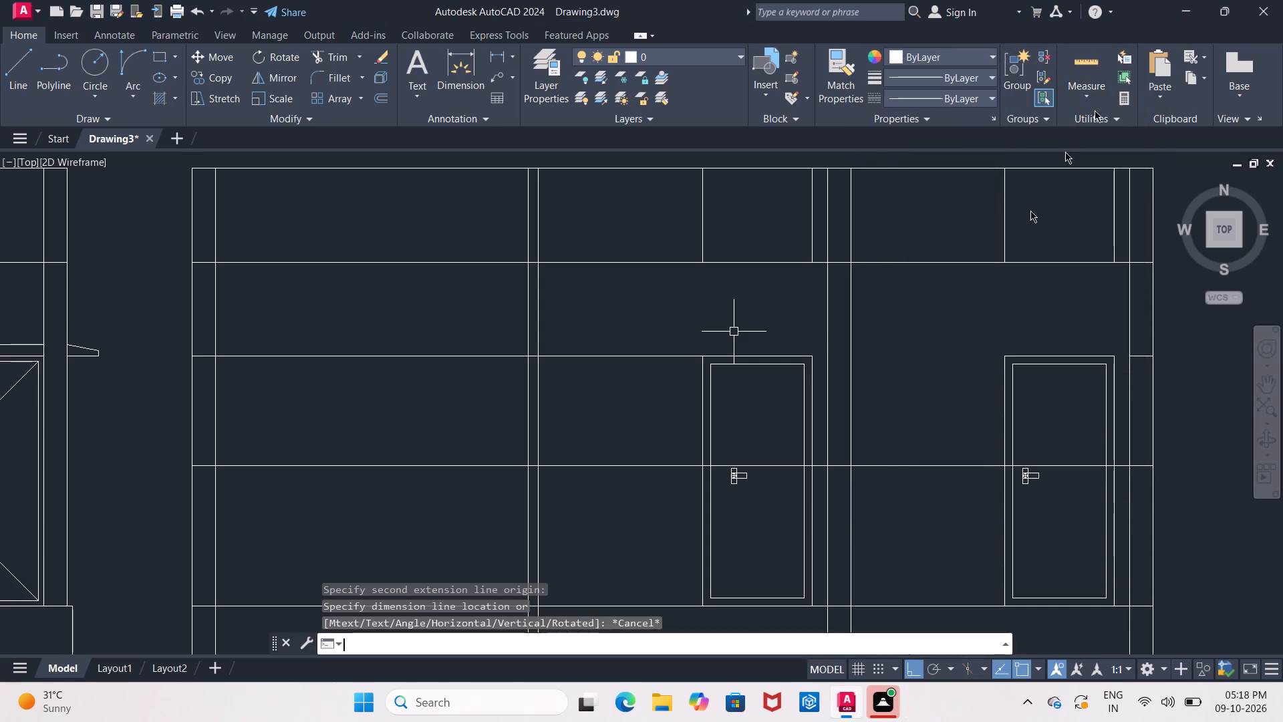
Offset the middle bay door's wall-side outer edge 2'-6" toward the wall.
key(o)
key(Return)
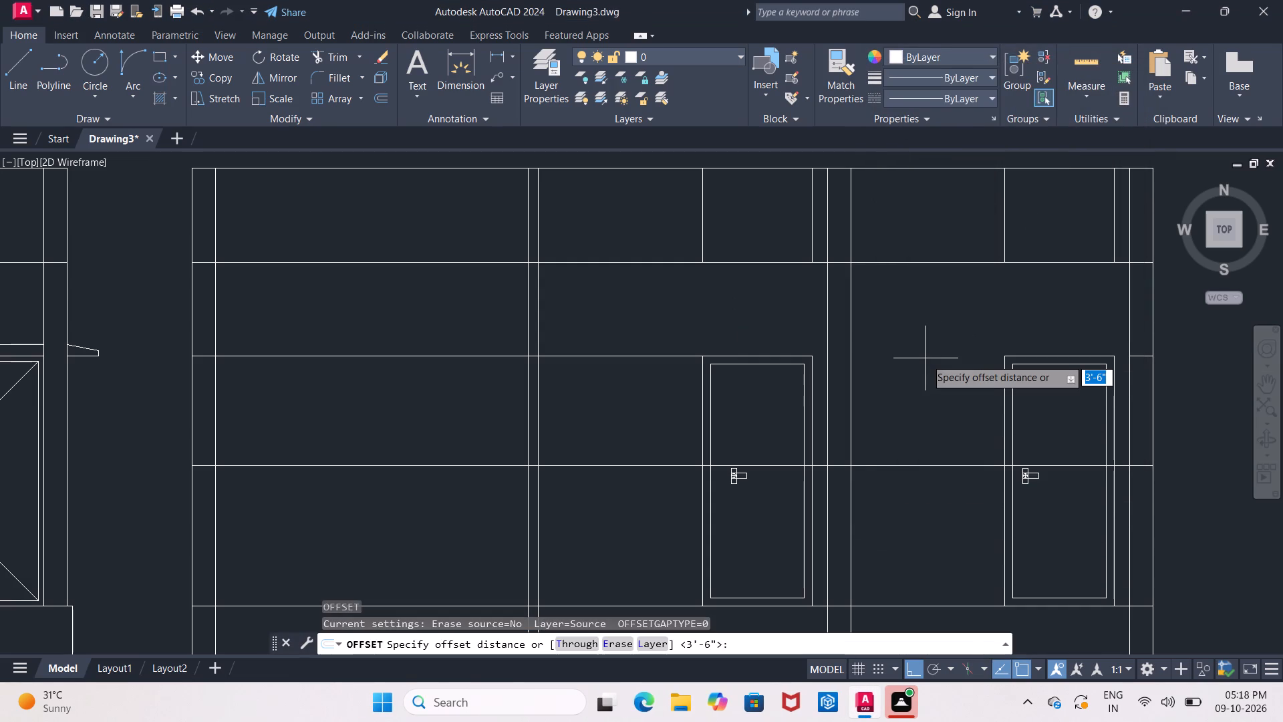
key(2)
text('6)
key(shift+quotedbl)
key(Return)
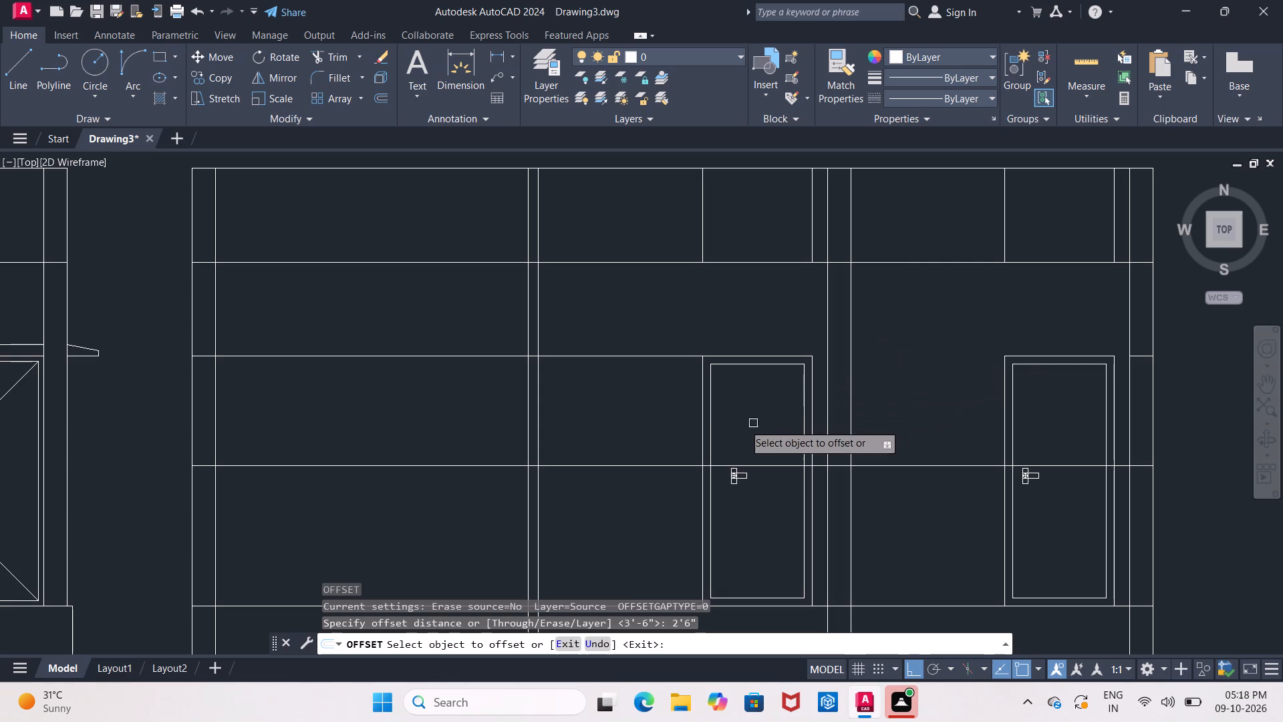
click(699, 429)
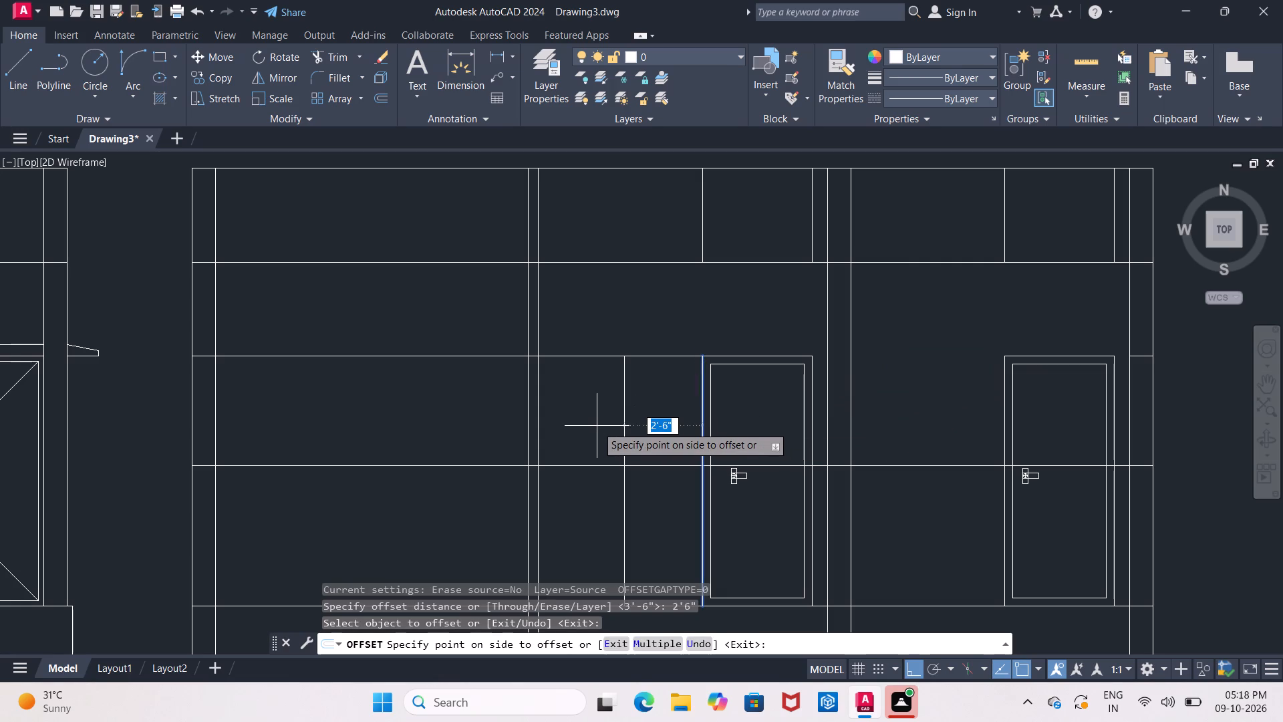
click(597, 423)
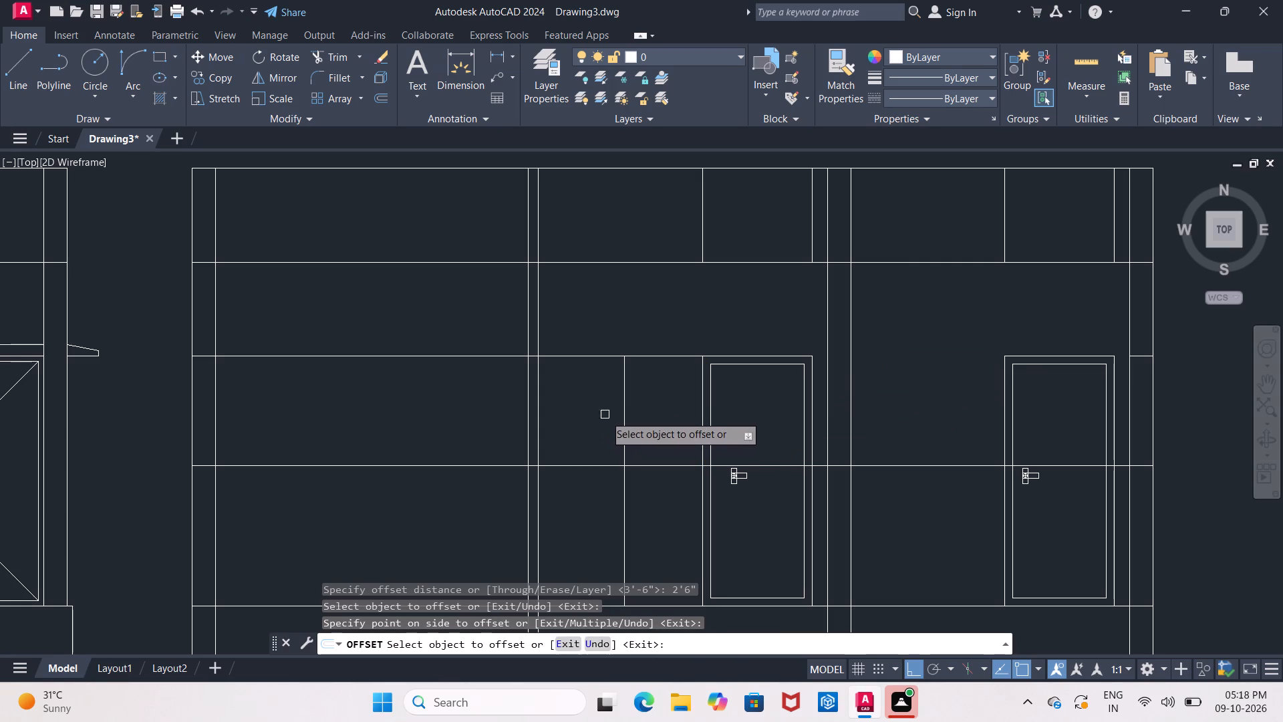
scroll(611, 416, up, 2)
middle_drag(611, 416, 555, 400)
key(Escape)
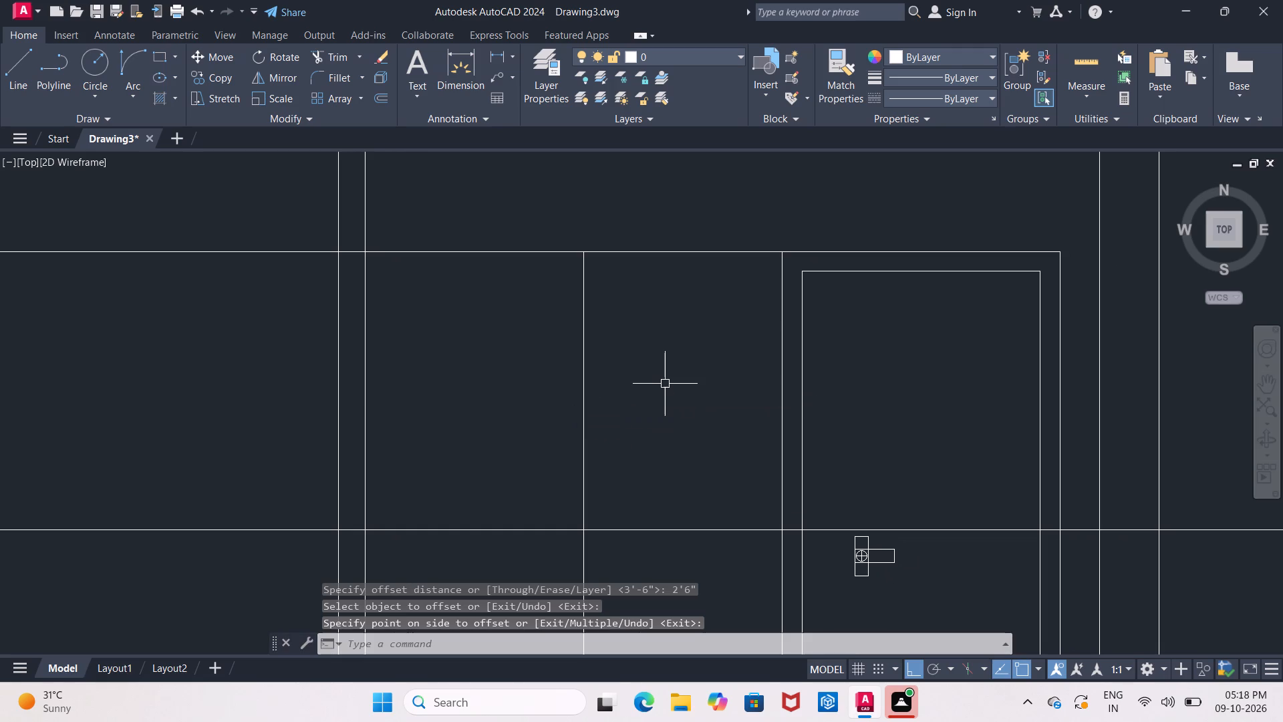
Offset the vertical line midway between the middle bay's wall and door by 1'-8" to both sides.
key(o)
key(Return)
key(1)
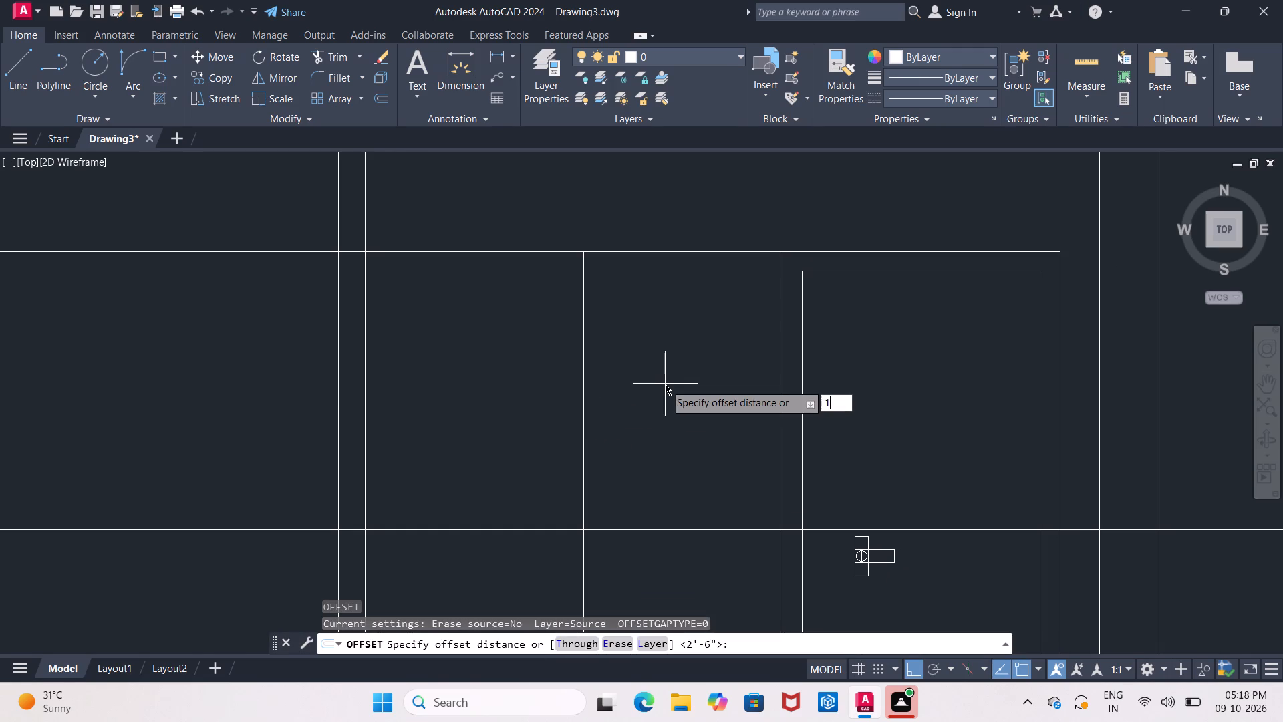
text('8)
key(shift+quotedbl)
key(Return)
click(581, 394)
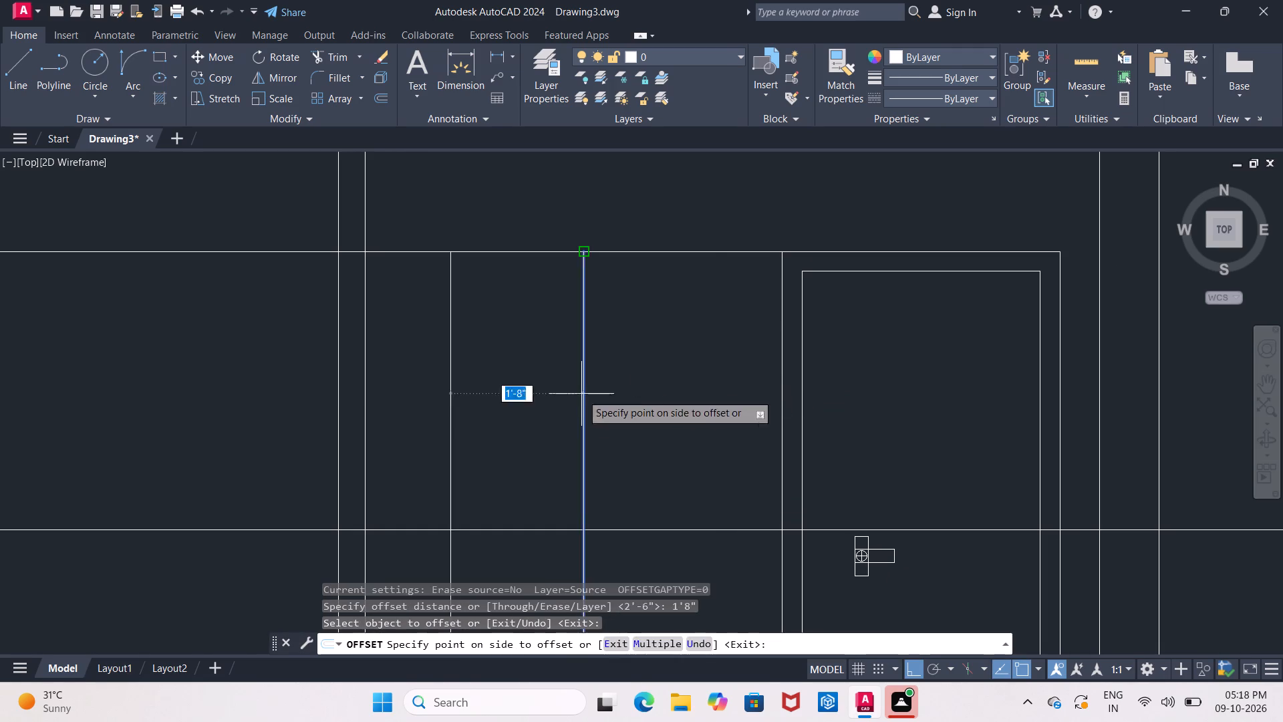
click(656, 376)
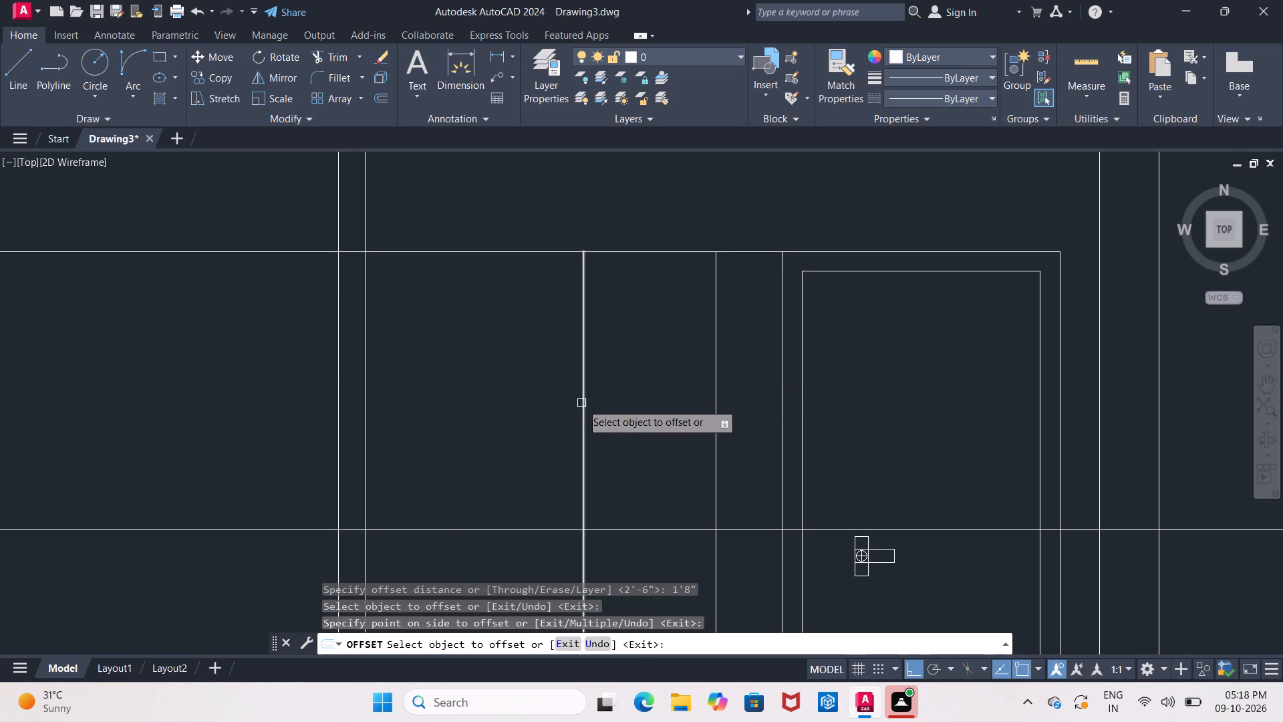
click(581, 403)
click(519, 399)
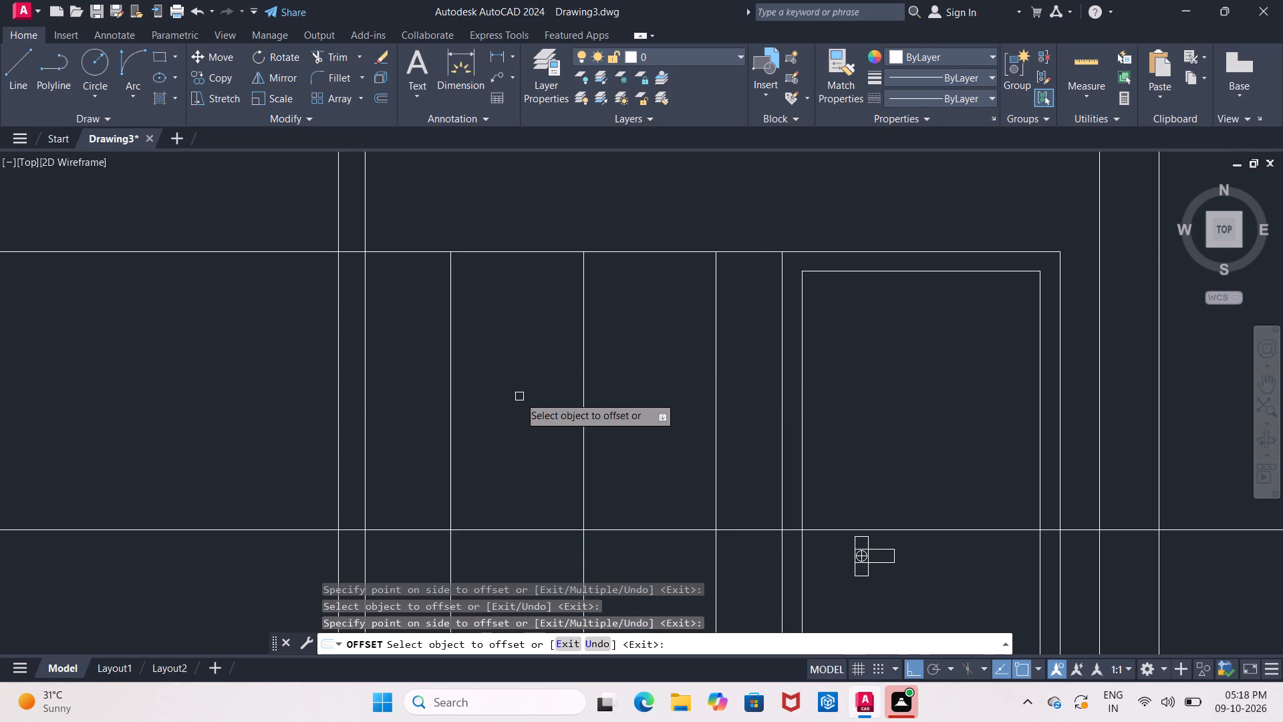
key(Escape)
Extend the middle bay's door-head line across the wall to the door in the right-hand bay.
scroll(519, 396, down, 3)
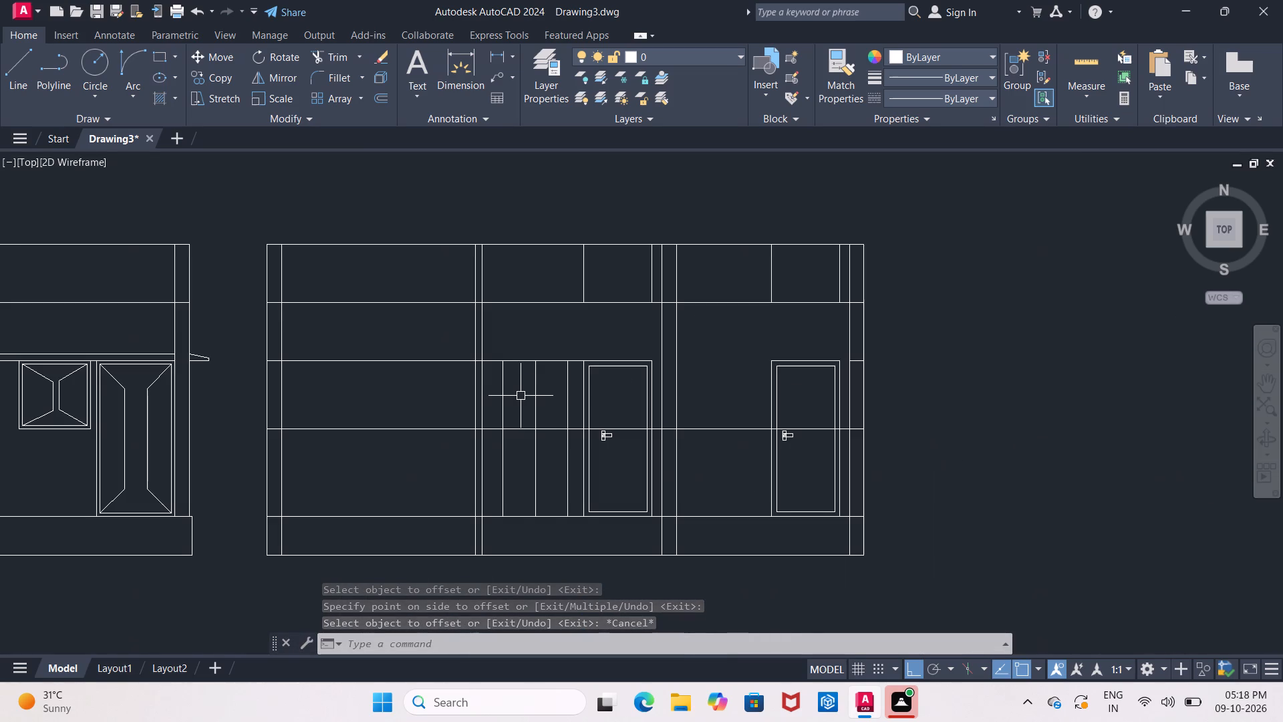
middle_click(521, 396)
middle_drag(722, 382, 702, 381)
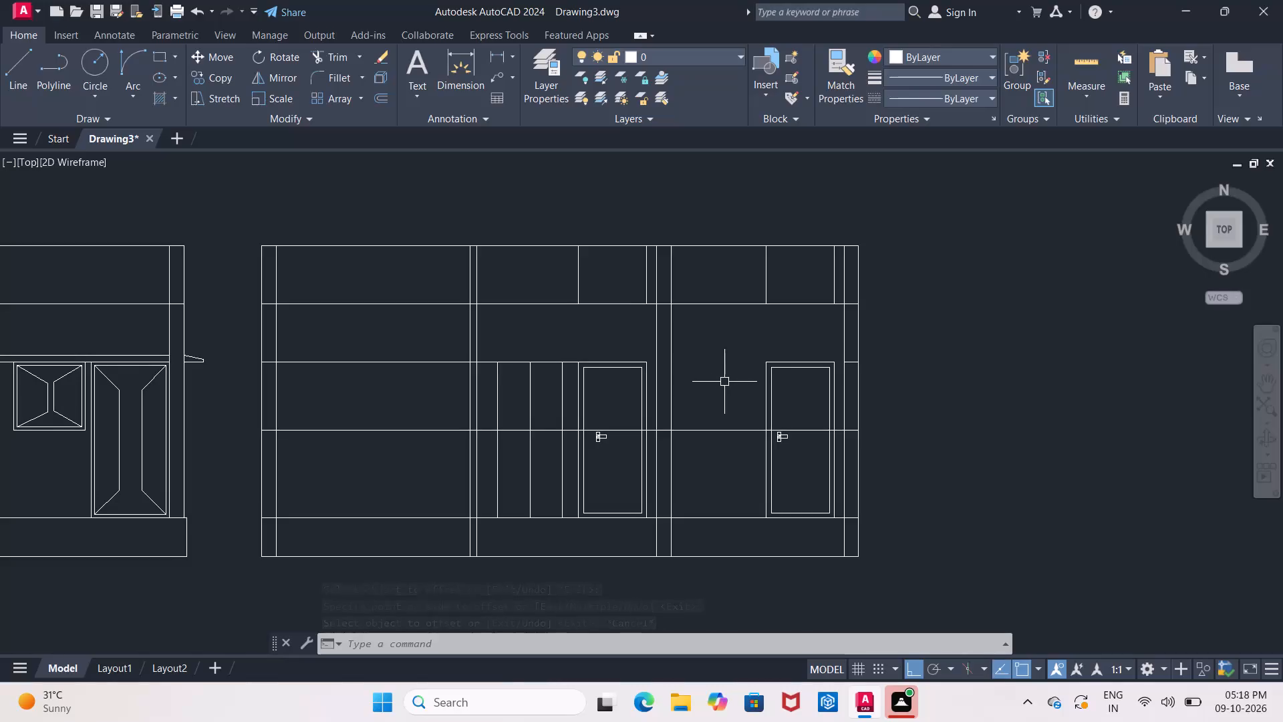
middle_drag(702, 381, 671, 378)
scroll(662, 398, up, 1)
middle_click(662, 398)
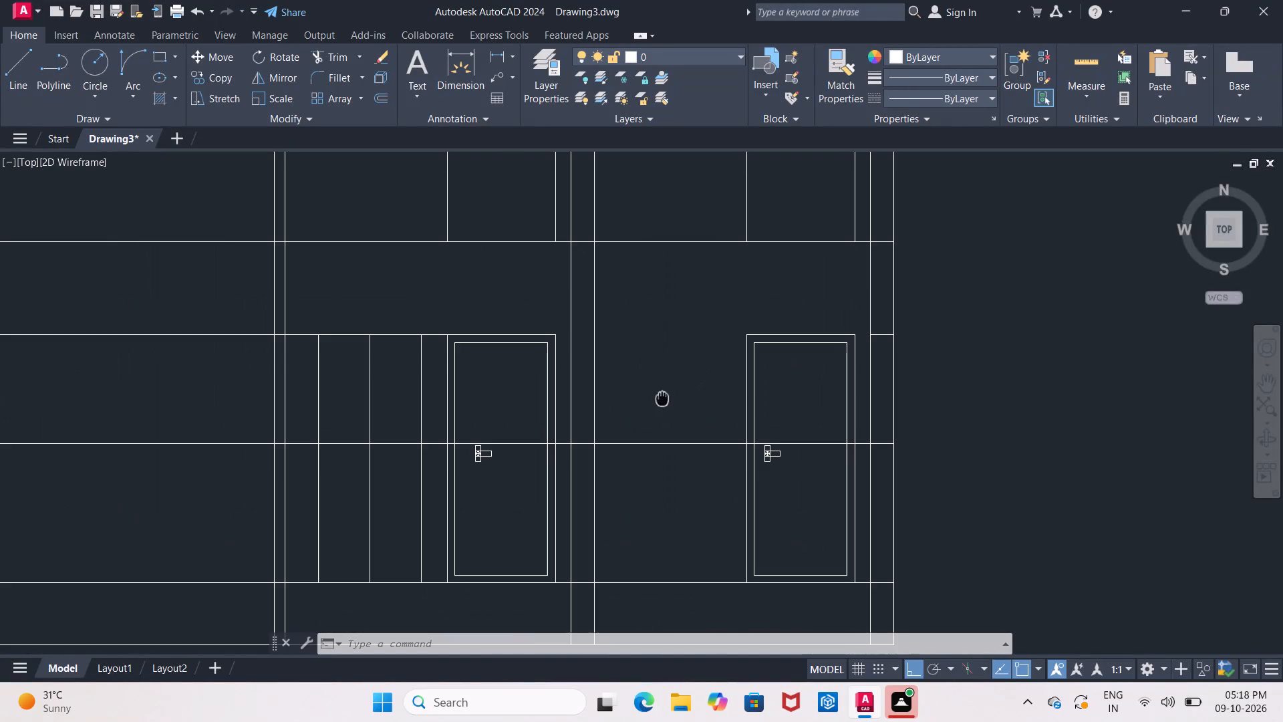
key(Escape)
key(e)
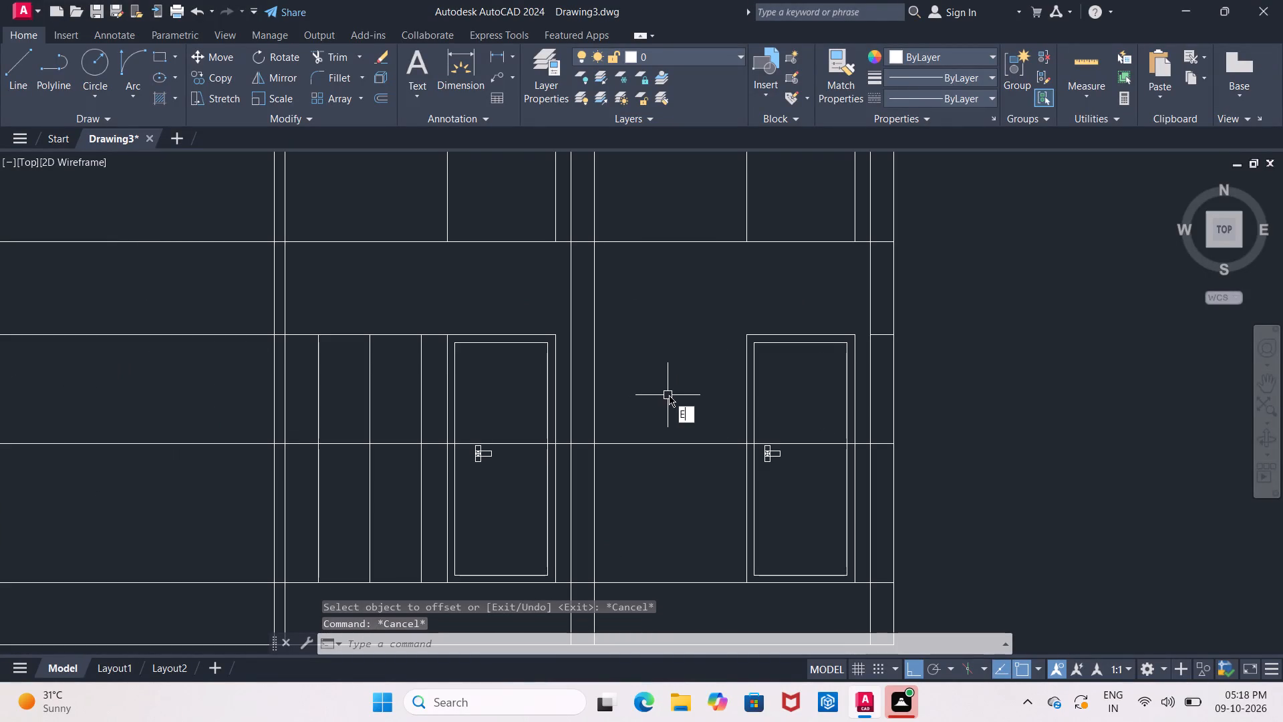
key(x)
key(Return)
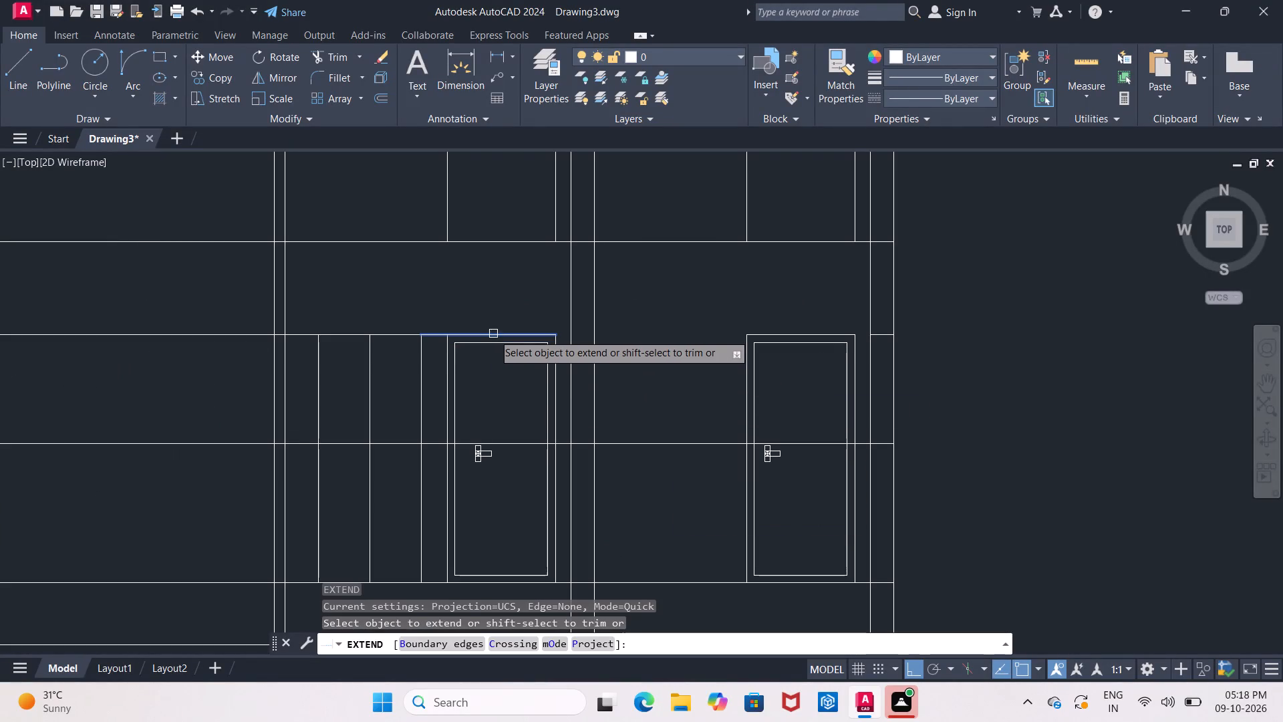
click(493, 334)
click(503, 334)
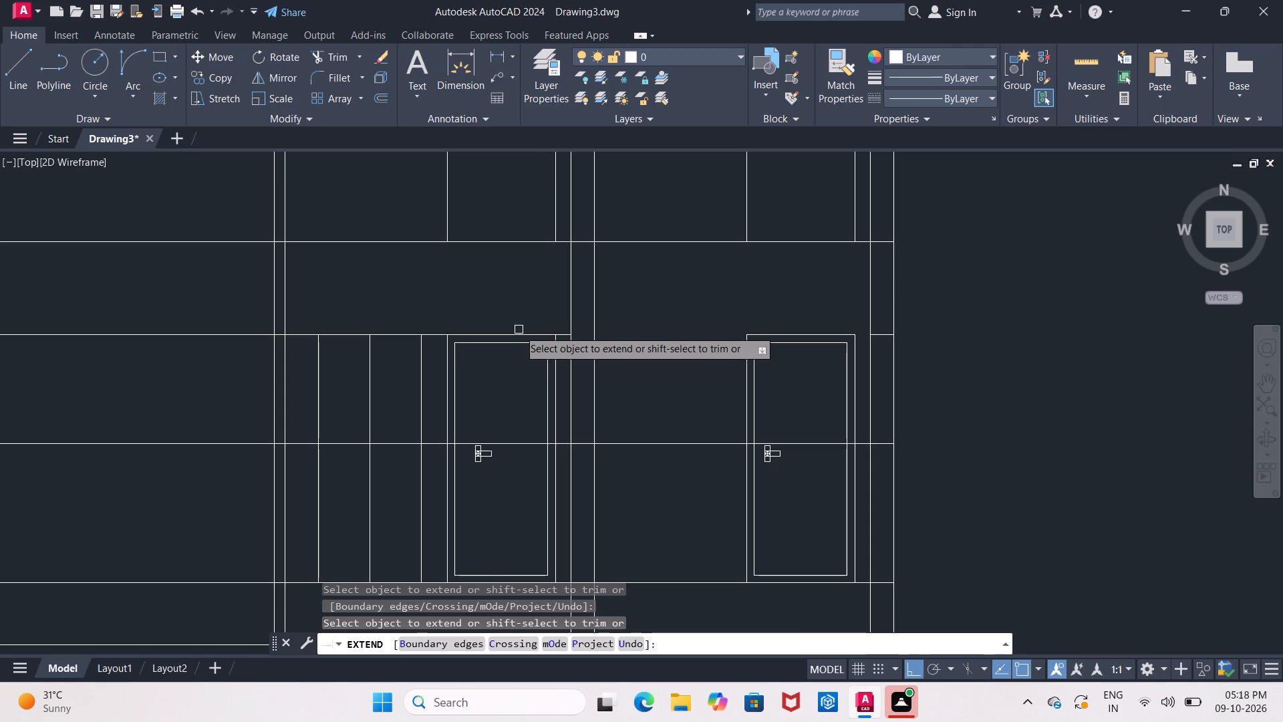
click(520, 334)
click(553, 338)
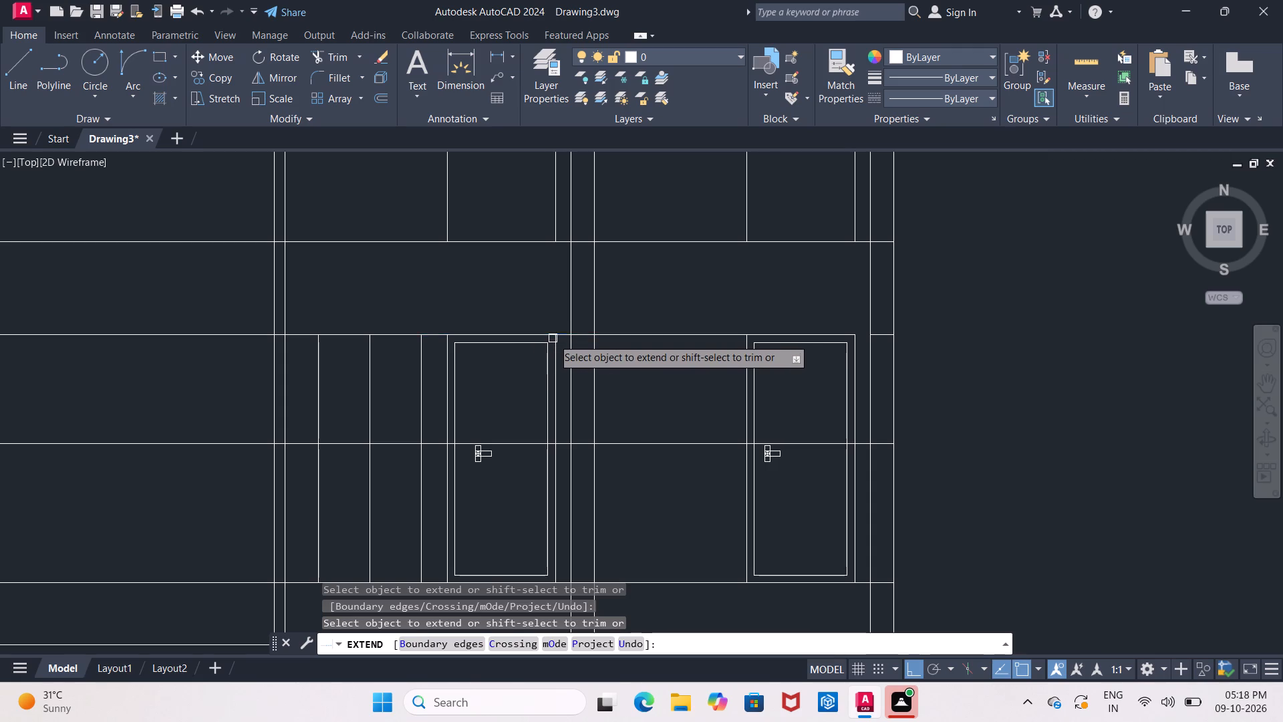
key(Escape)
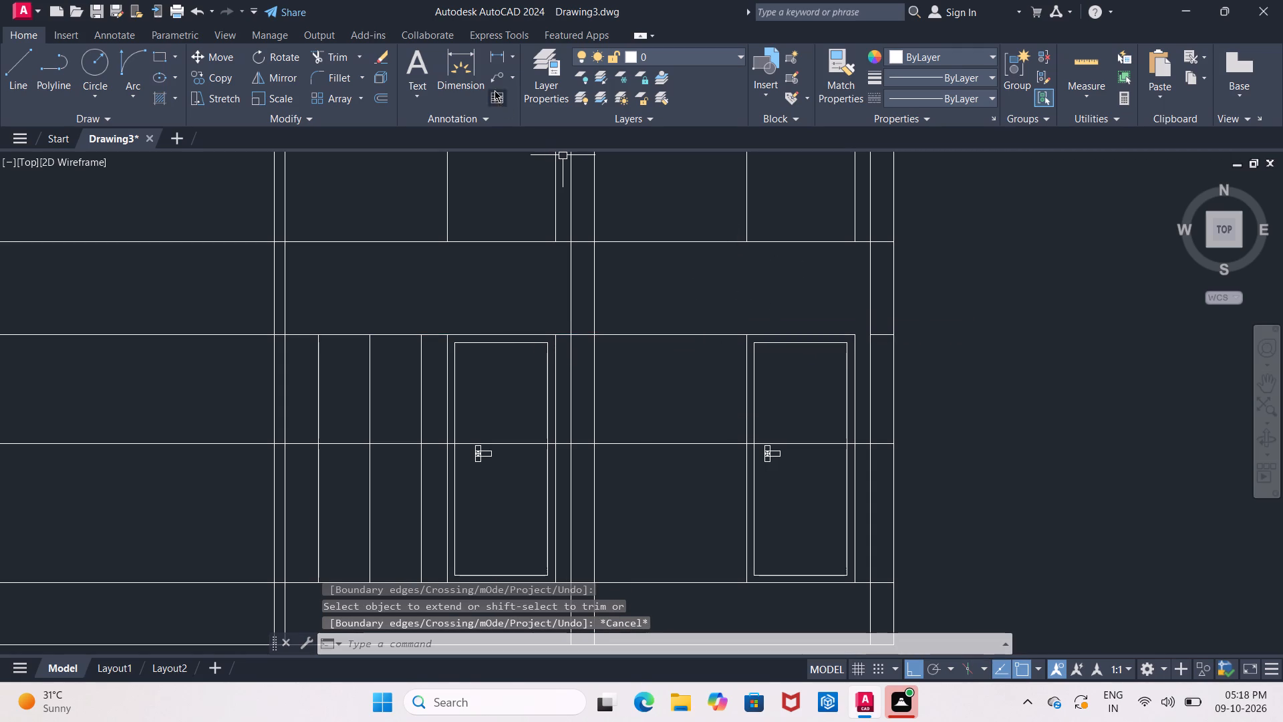
Measure the horizontal gap between the wall and the door in the right-hand bay at door-head level with a linear dimension.
click(504, 57)
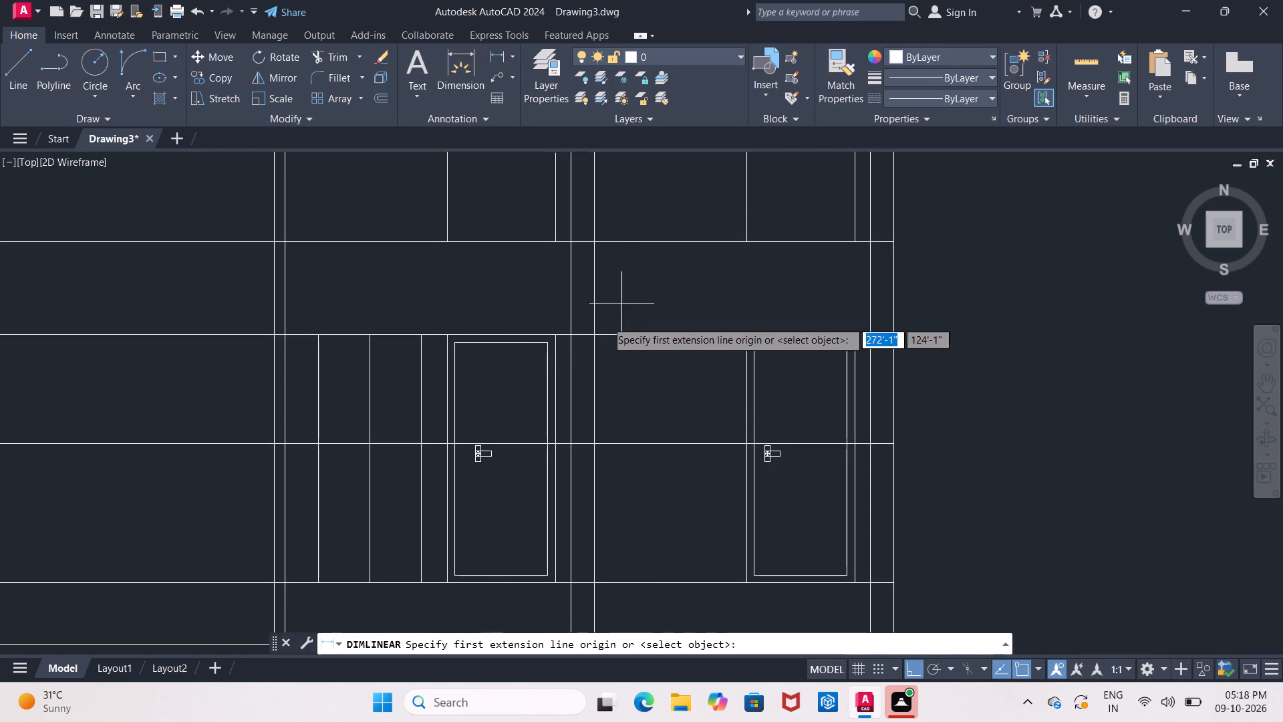
click(592, 335)
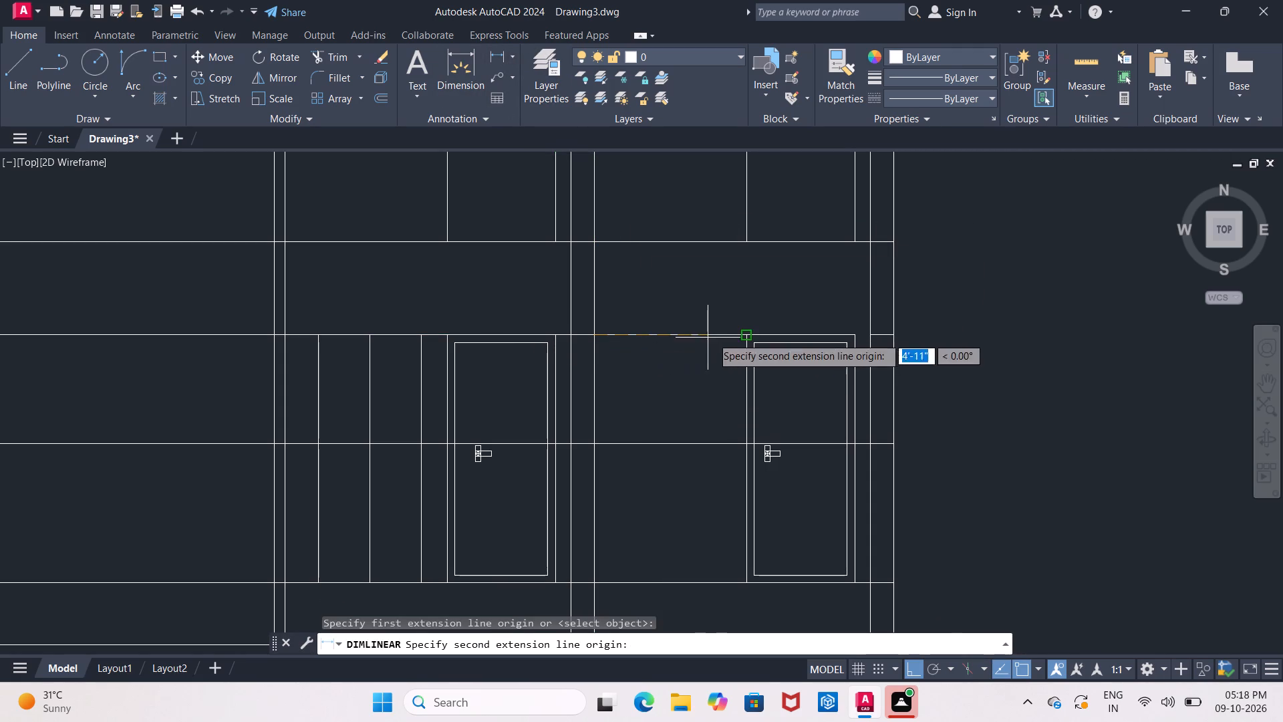
click(747, 333)
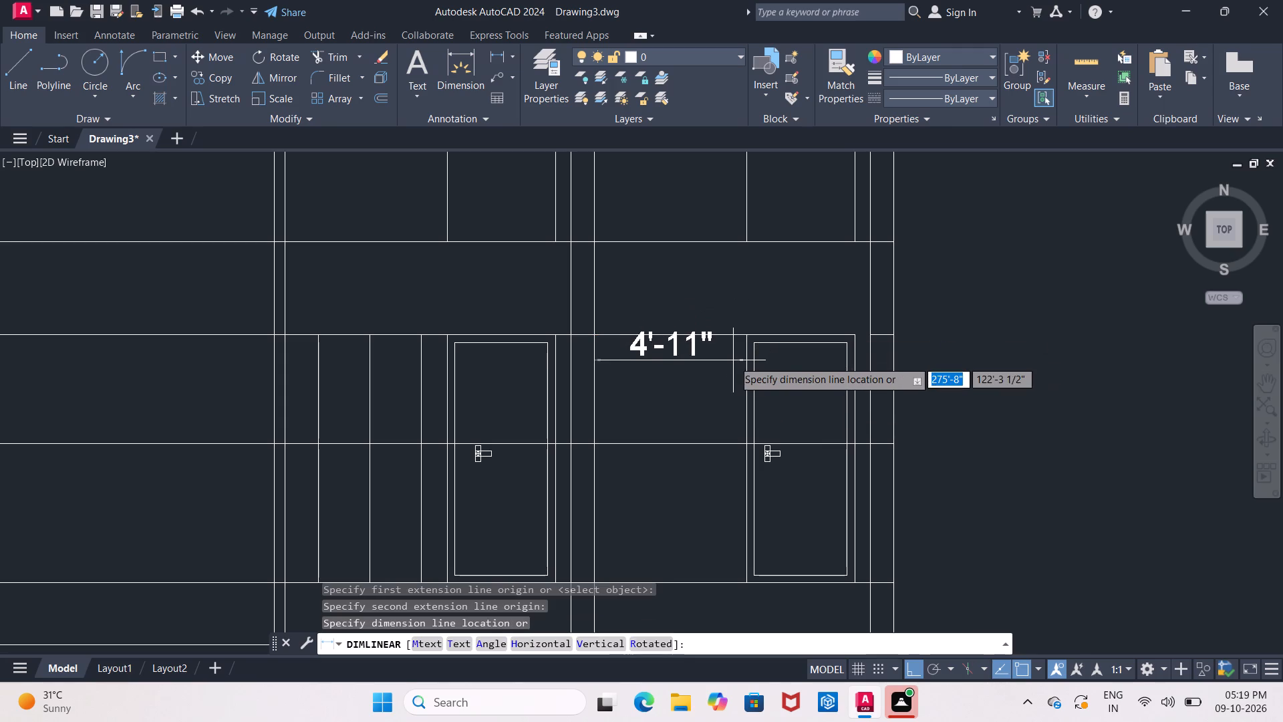
key(Escape)
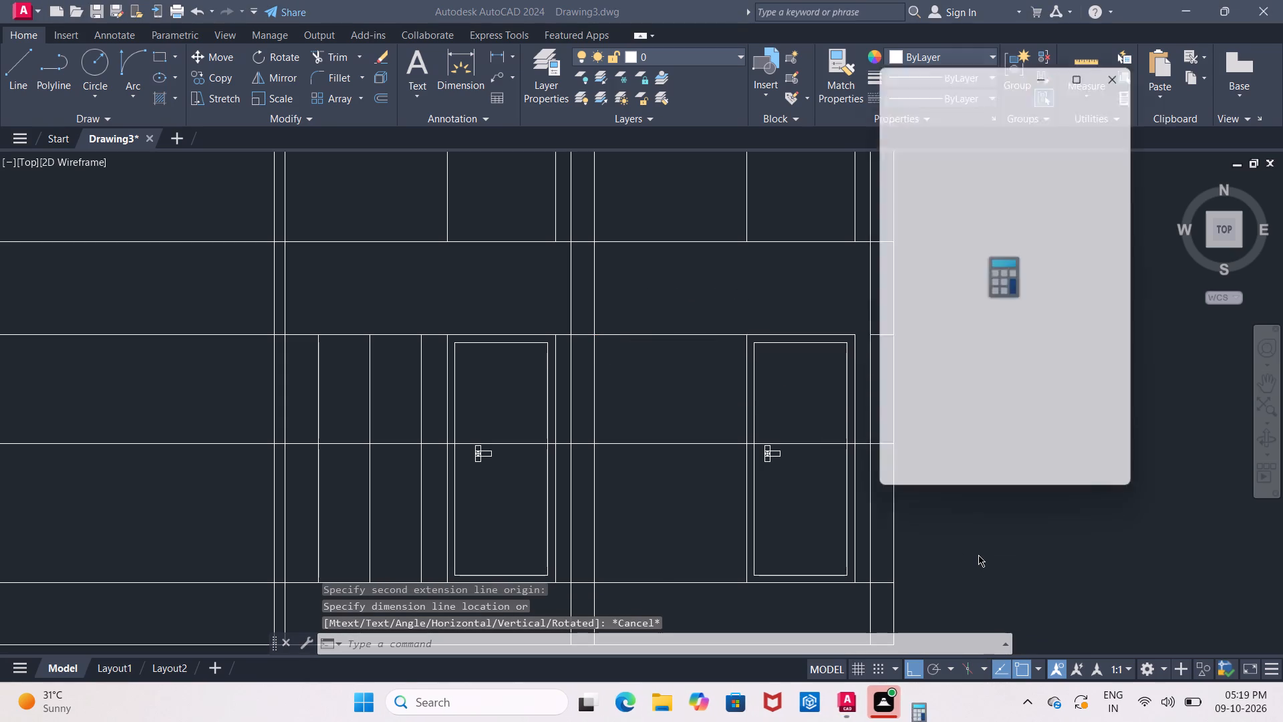
Divide 4.11 by 2 in Calculator and close it.
text(4.11)
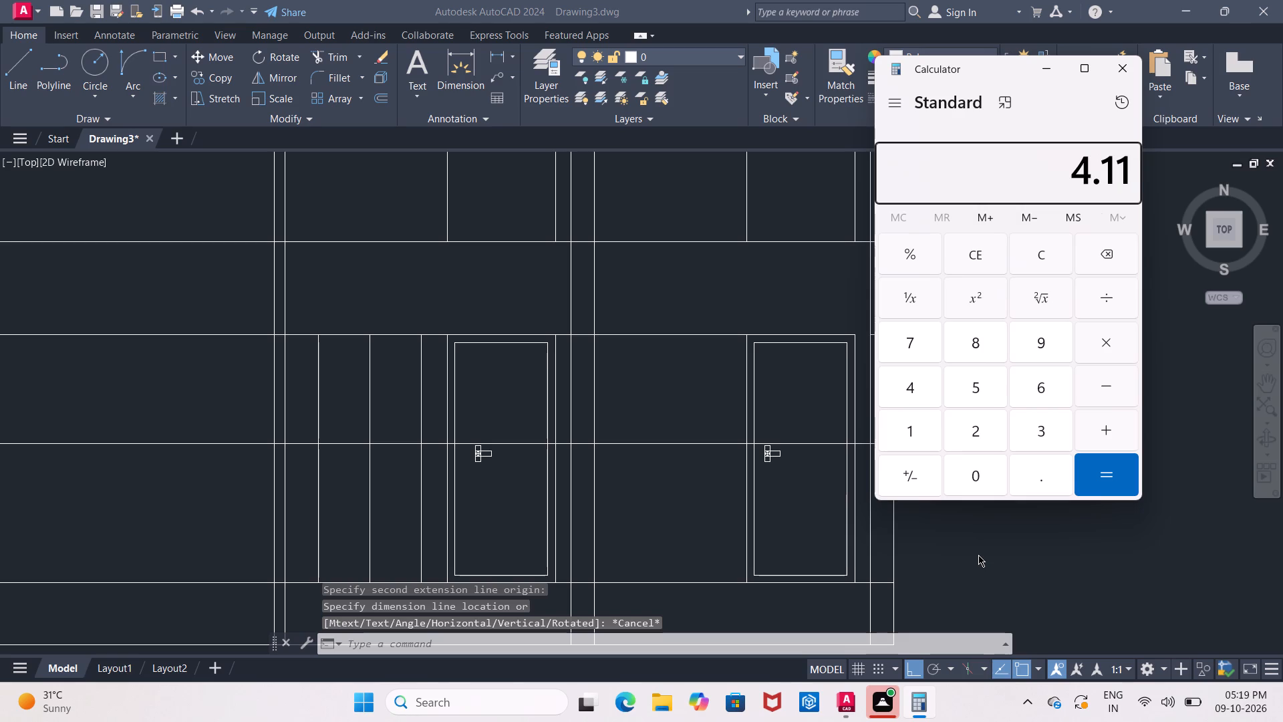
click(1131, 294)
click(992, 429)
click(1094, 471)
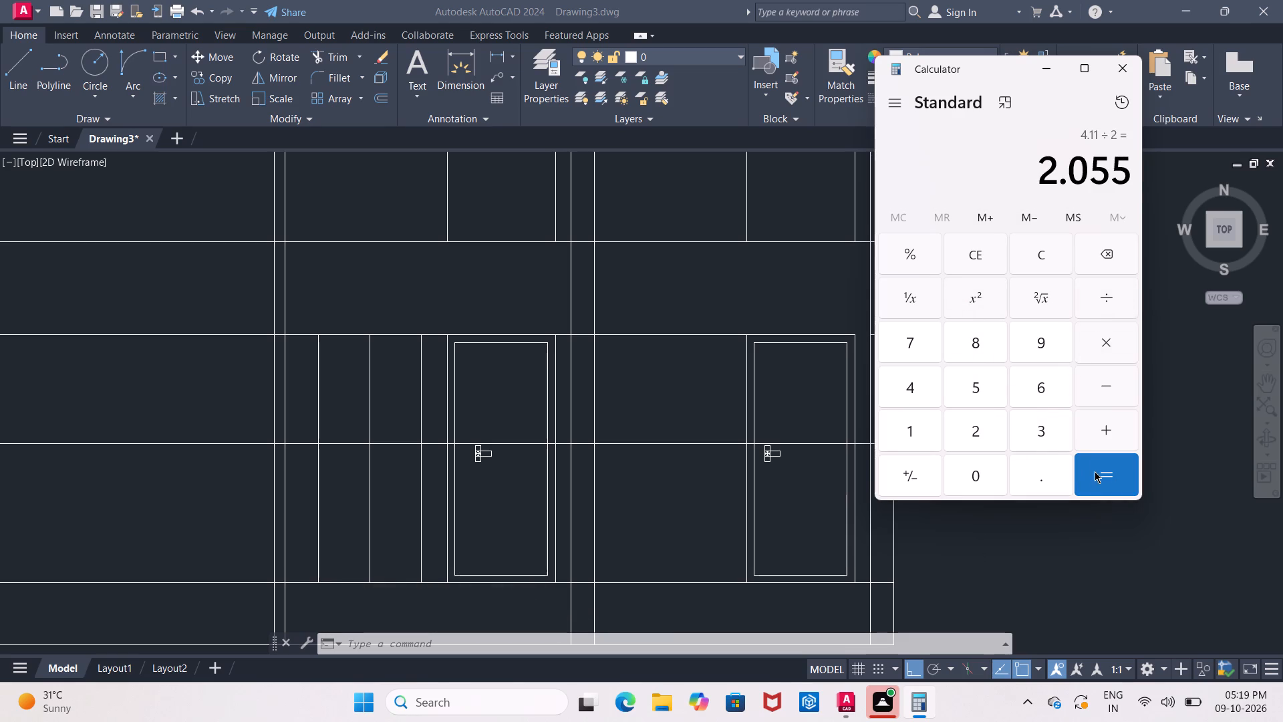
click(1131, 76)
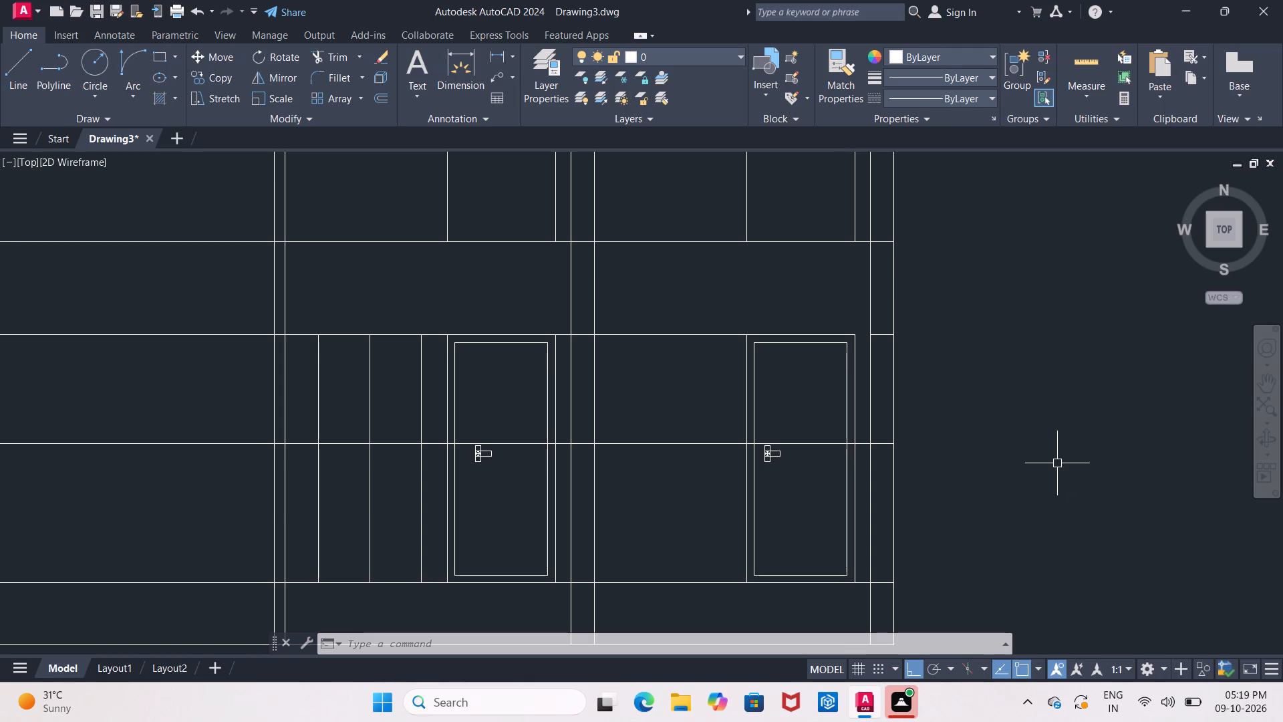
Offset the right-hand bay door's wall-side outer edge 2'-5" toward the wall.
key(o)
key(Return)
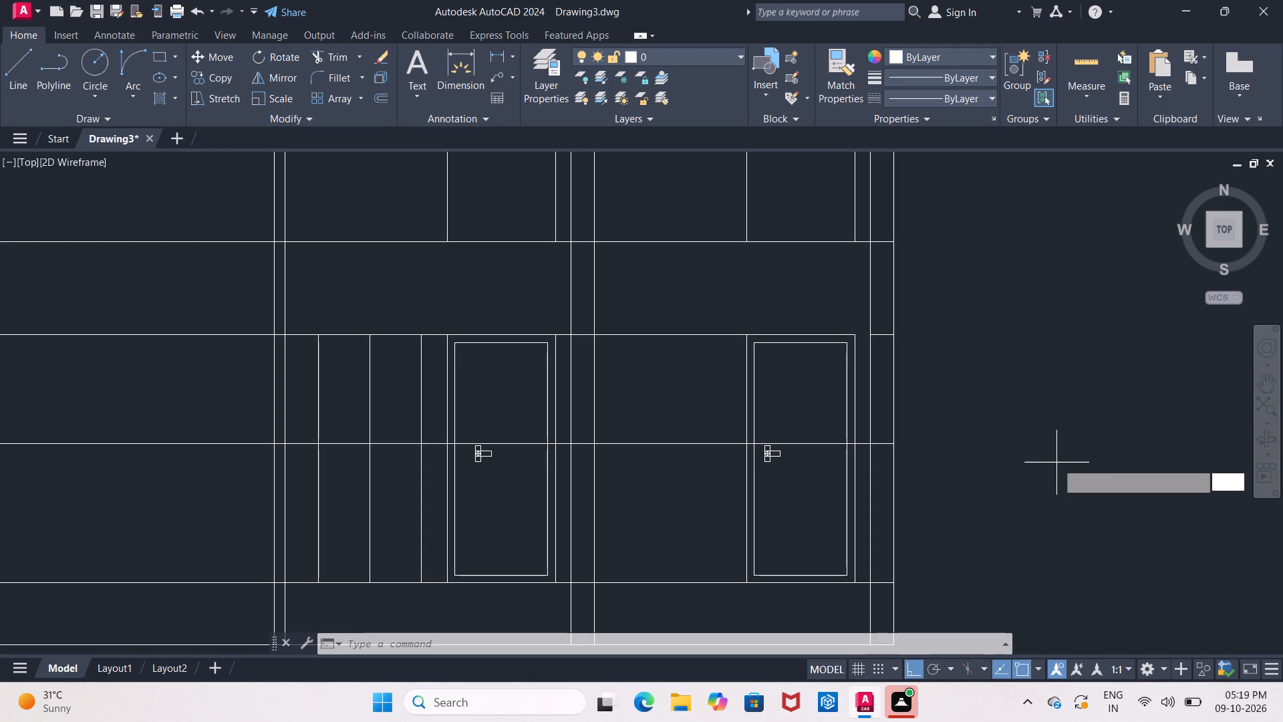
text(2.)
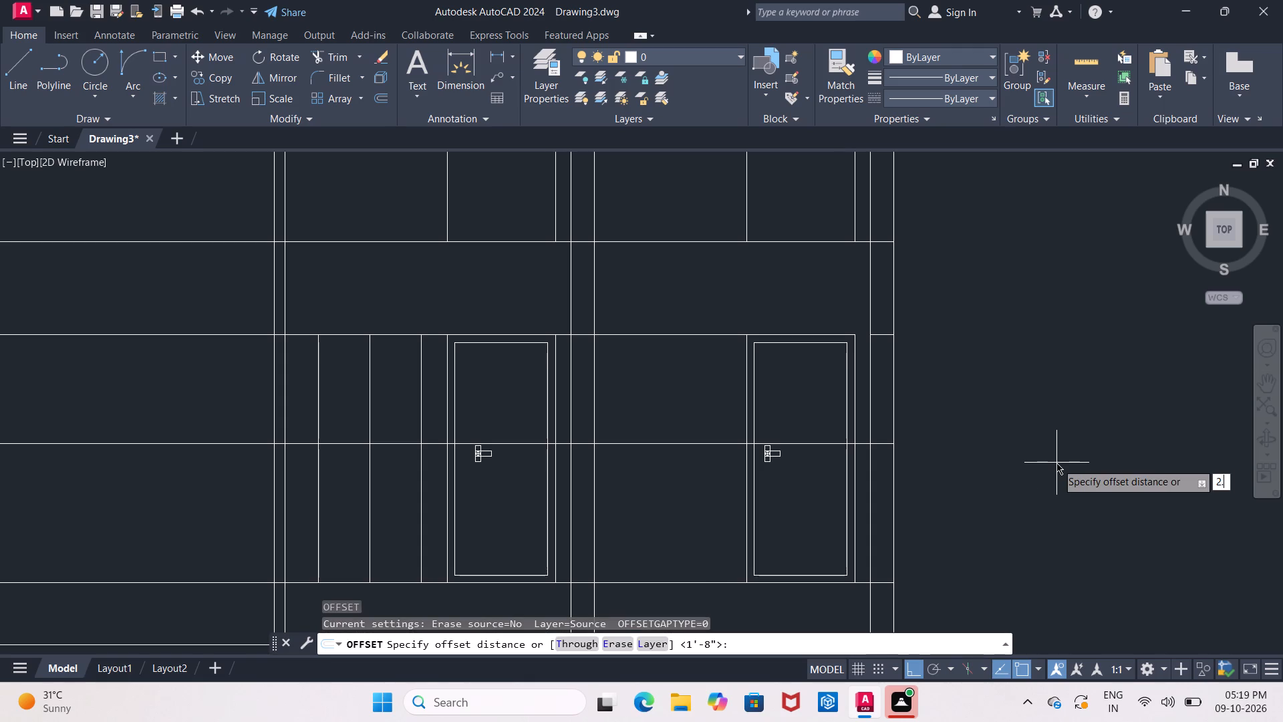
key(BackSpace)
text('0)
text(5")
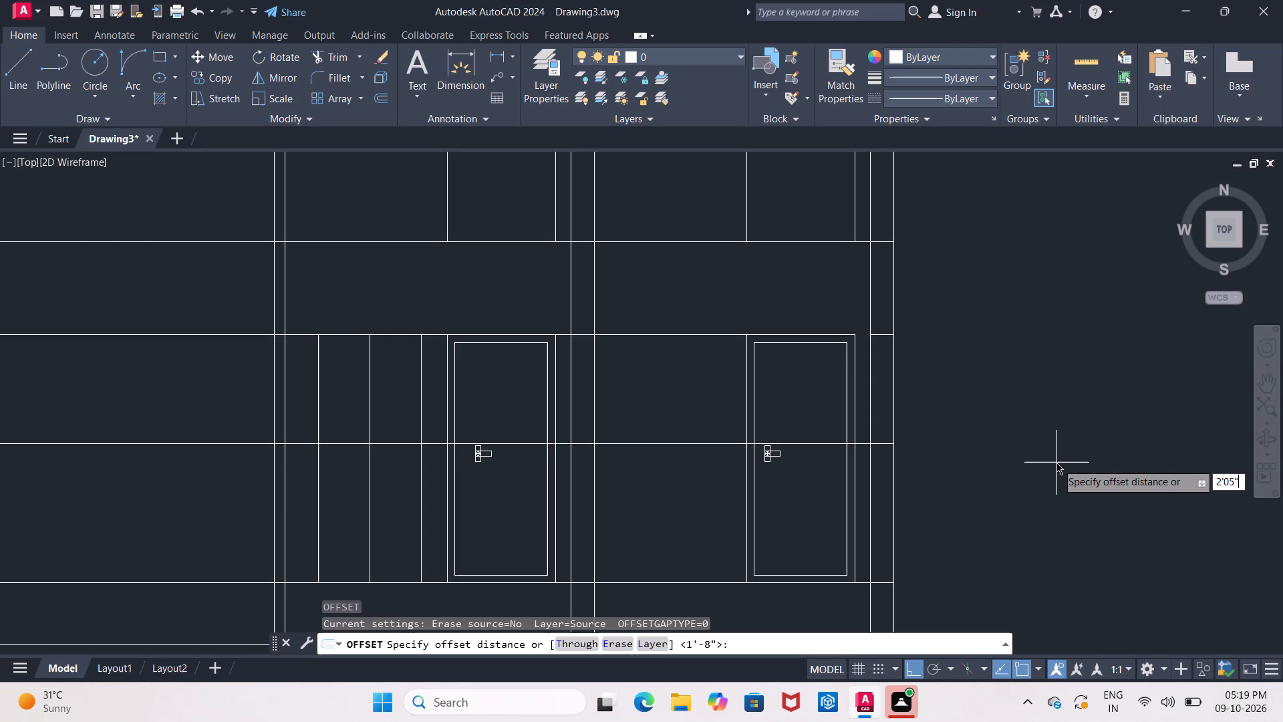
key(Return)
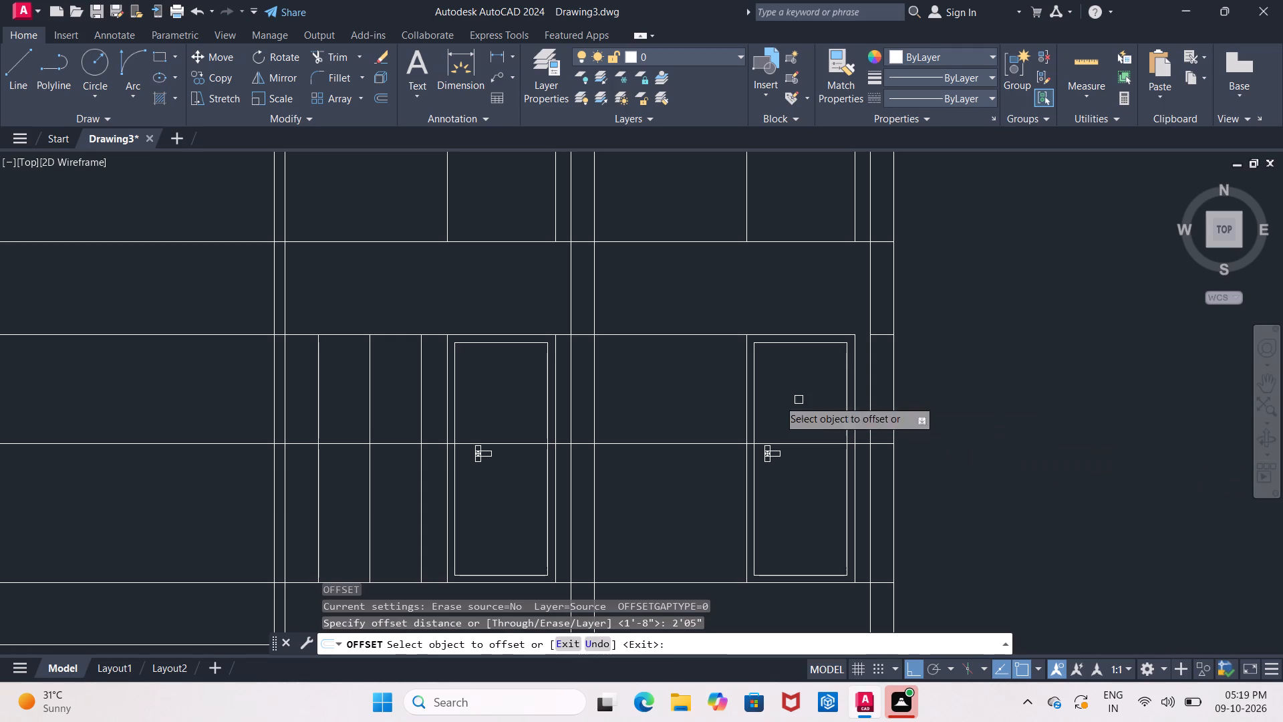
click(748, 416)
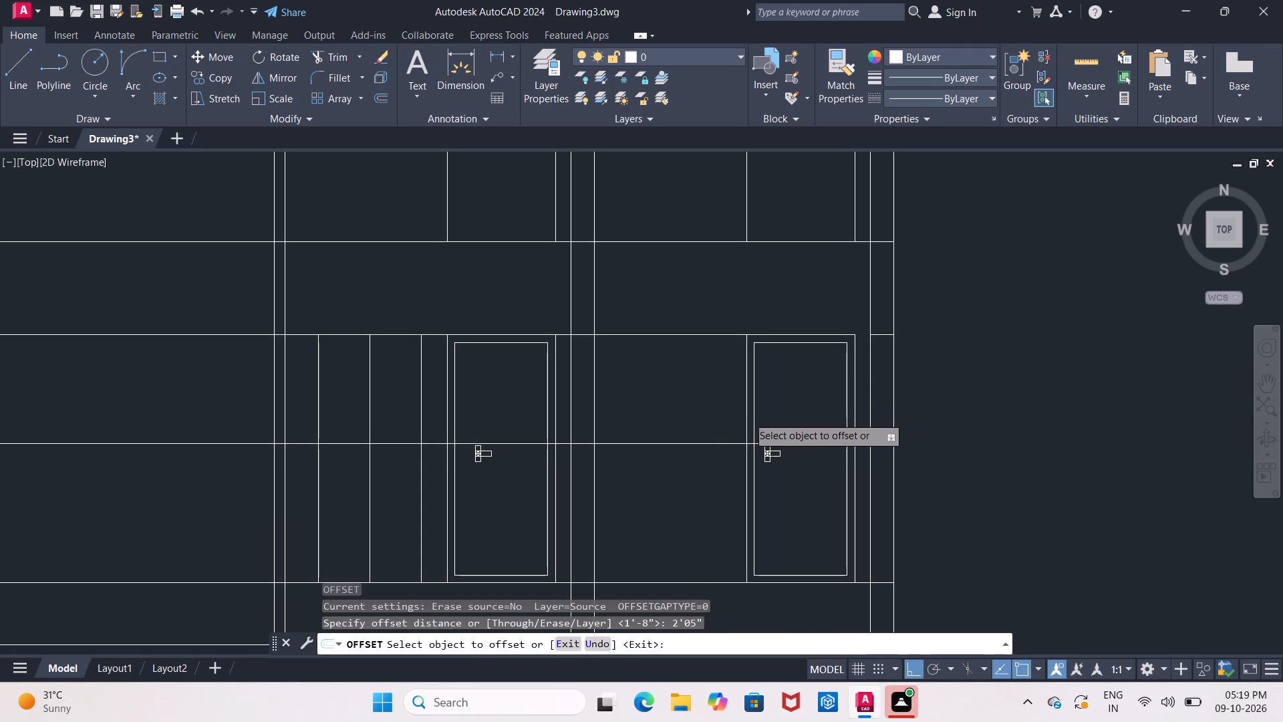
click(706, 417)
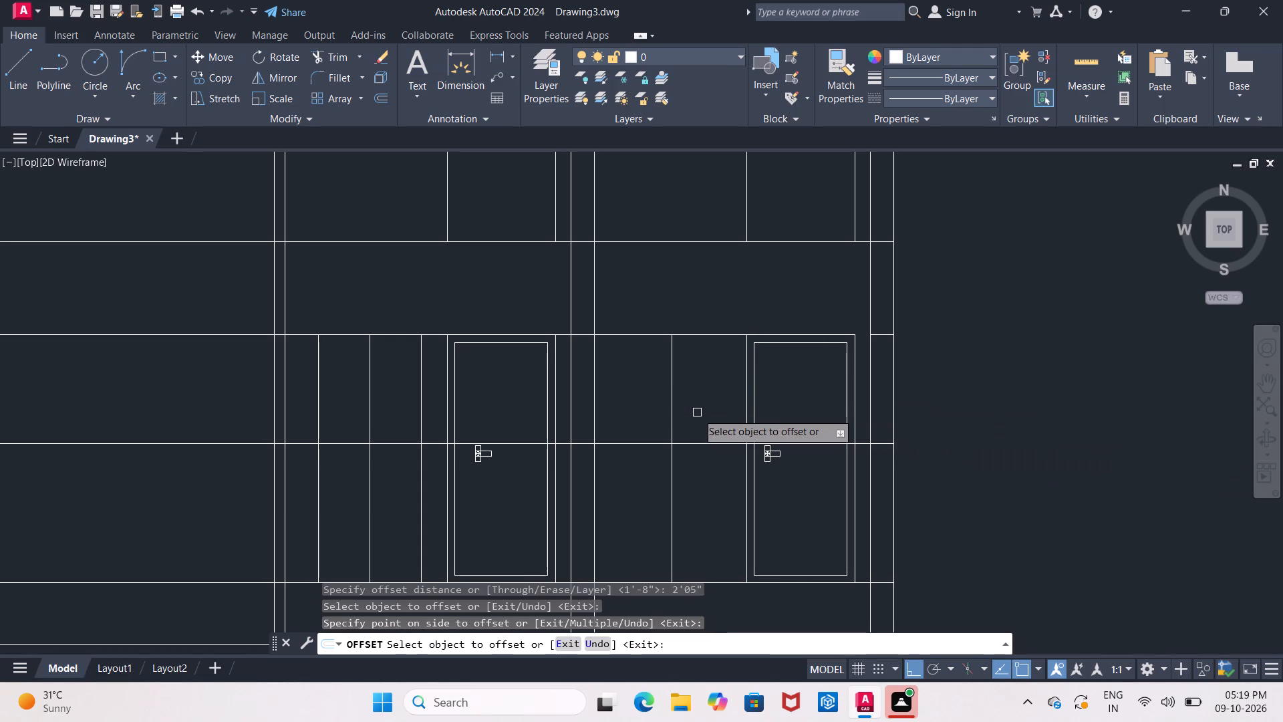
key(Return)
Offset the vertical line between the wall and the right-hand bay door 1'-8" to both sides.
key(Return)
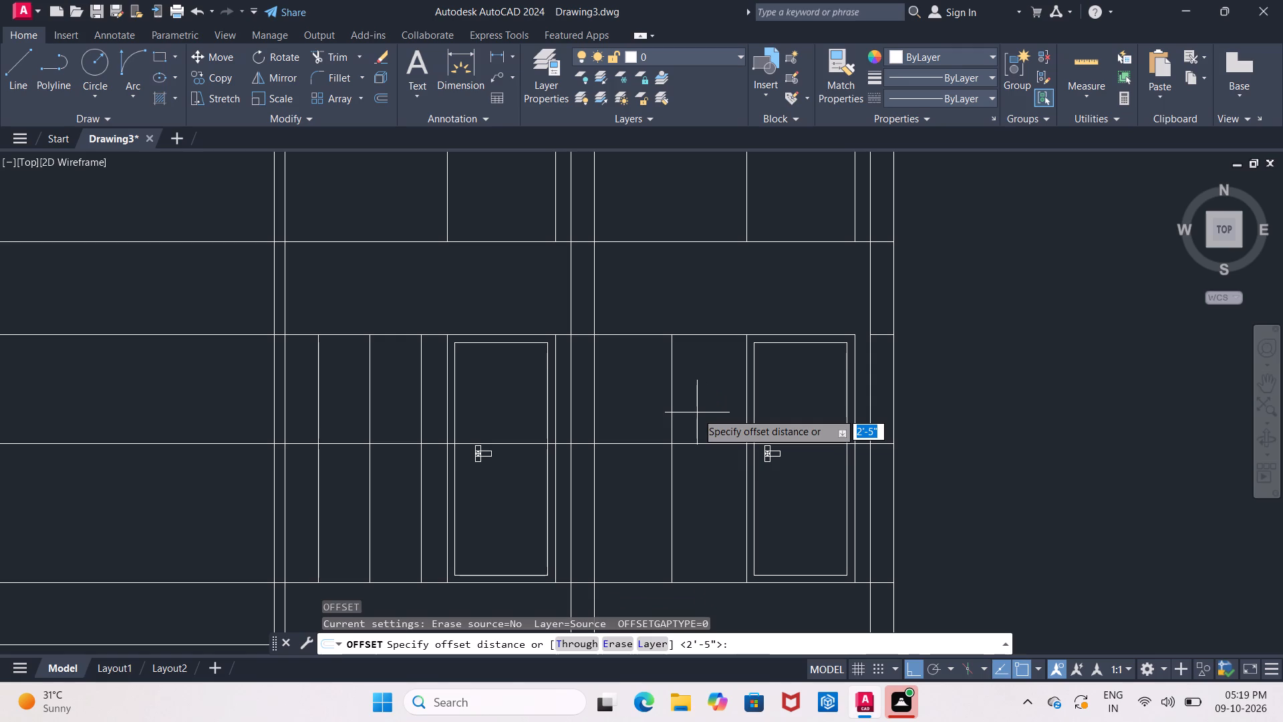
text(1'8")
key(Return)
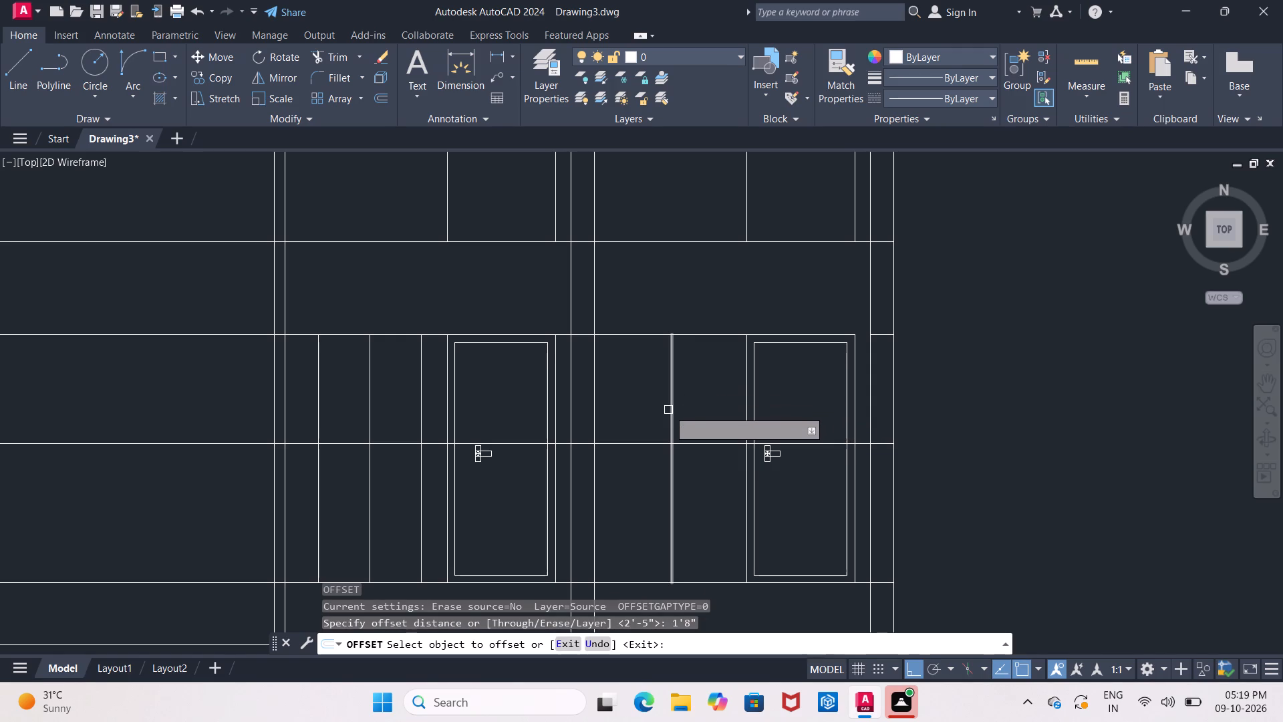
click(672, 410)
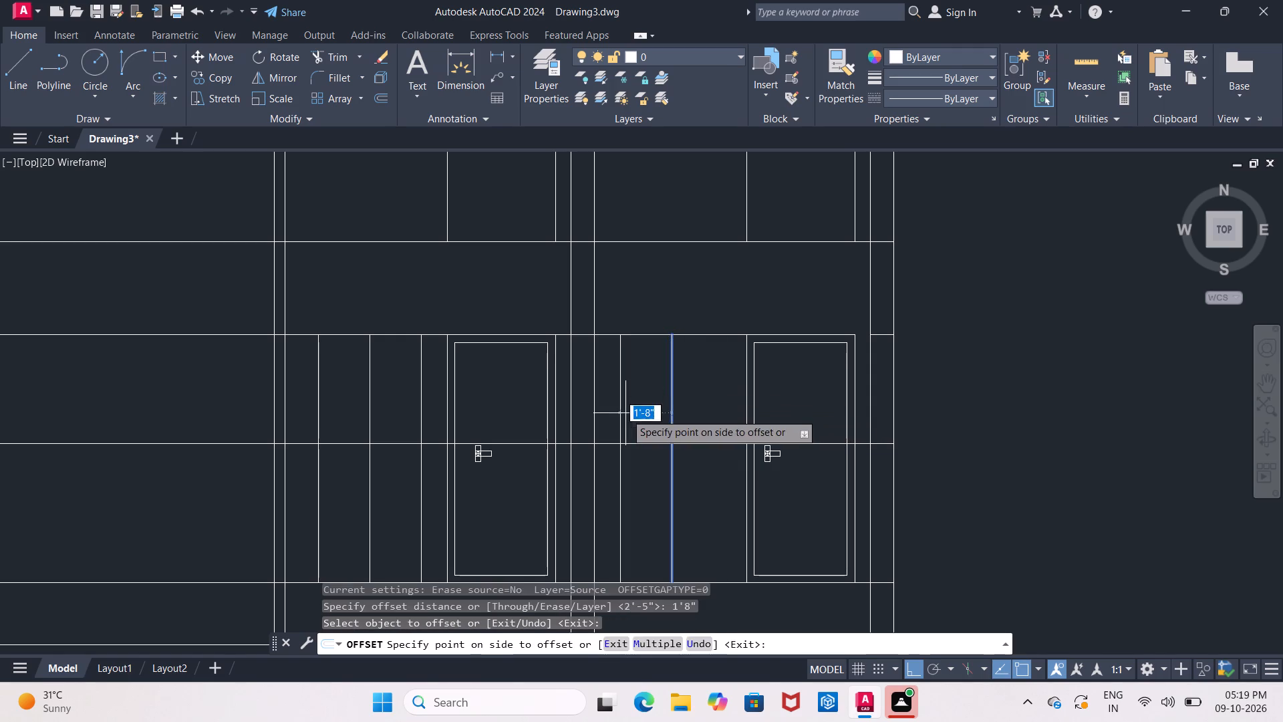
click(625, 413)
click(672, 424)
click(710, 424)
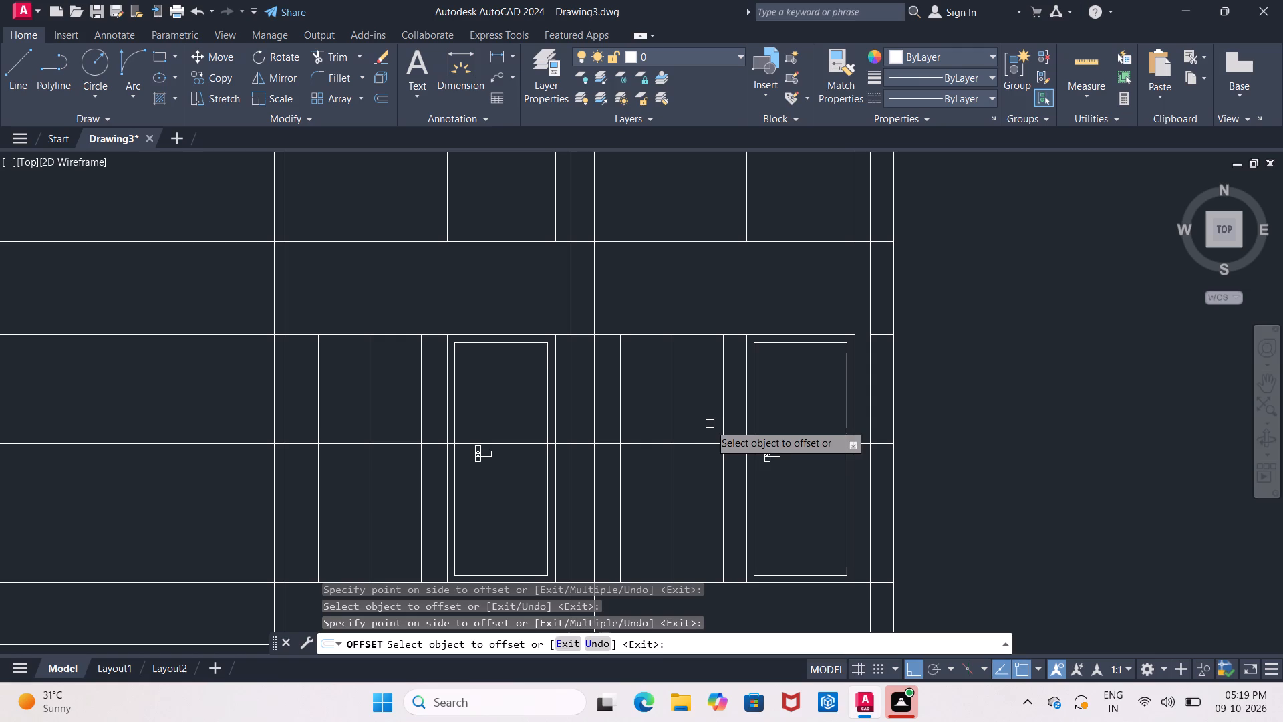
key(Escape)
Trim the right-hand bay's vertical lines below the mid-level line and the horizontal lines beside them, leaving a two-panel window outline.
text(TR)
key(Return)
key(Return)
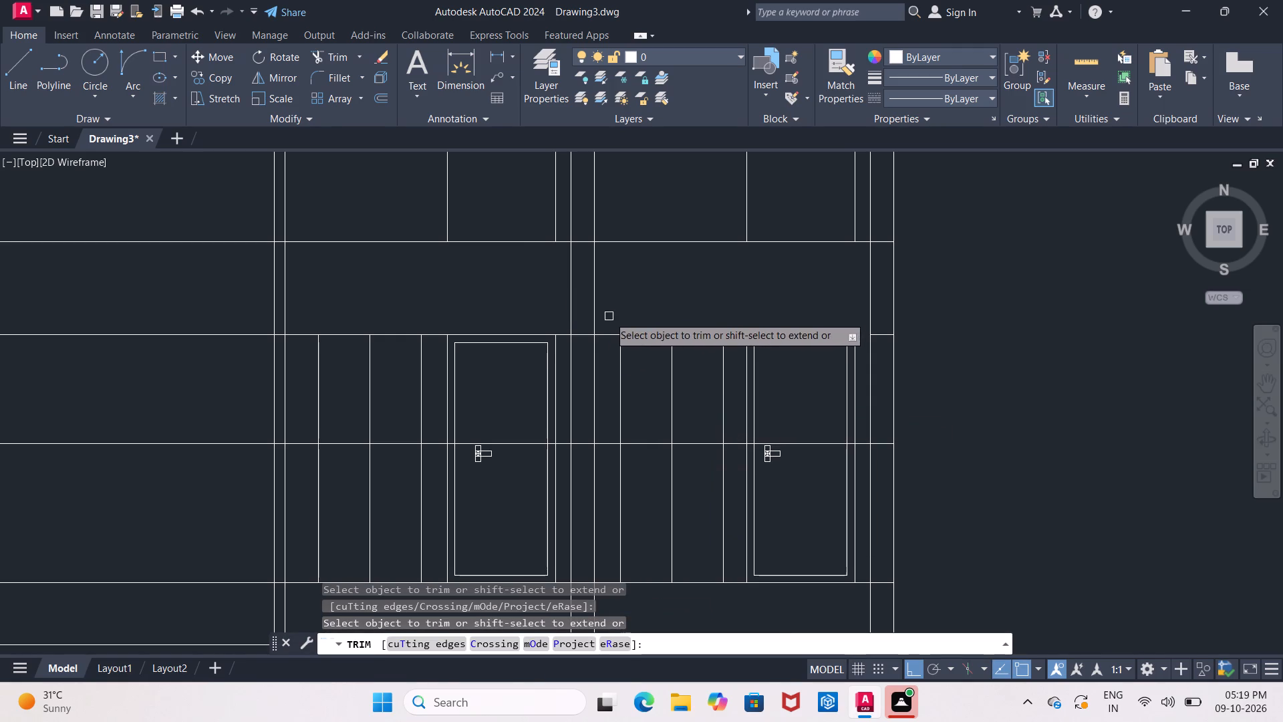
drag(607, 315, 613, 497)
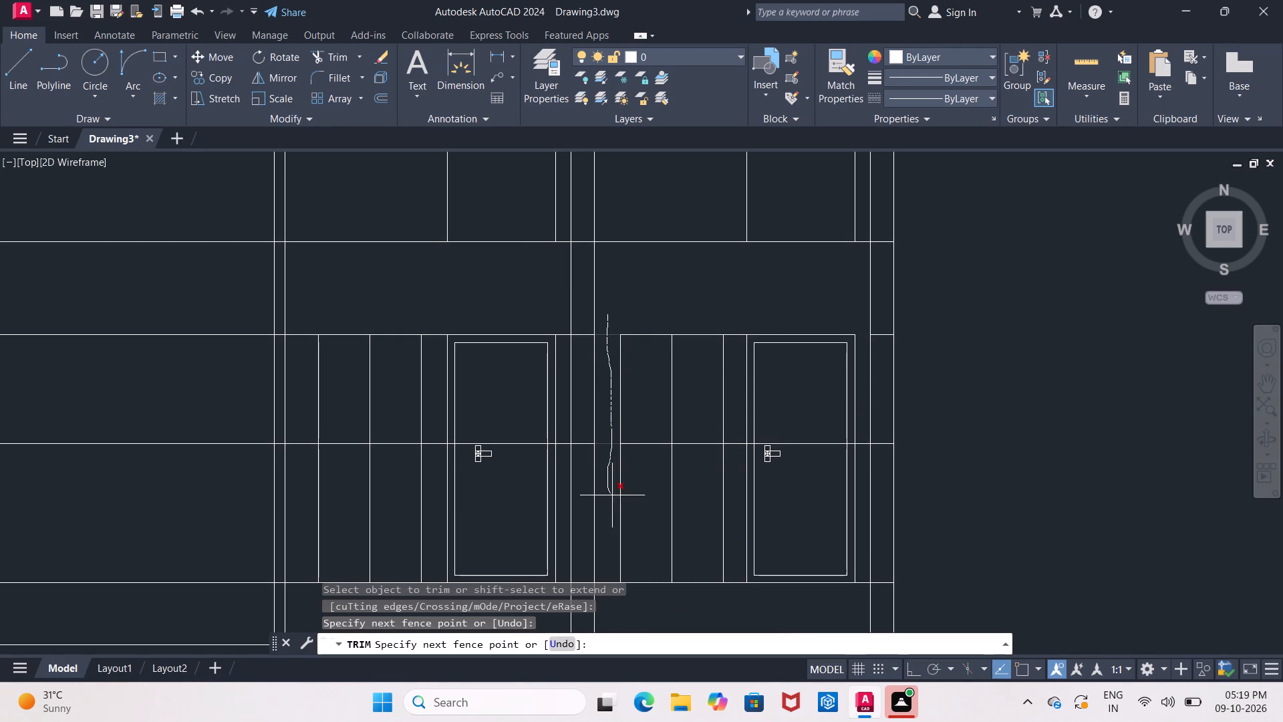
drag(613, 497, 727, 455)
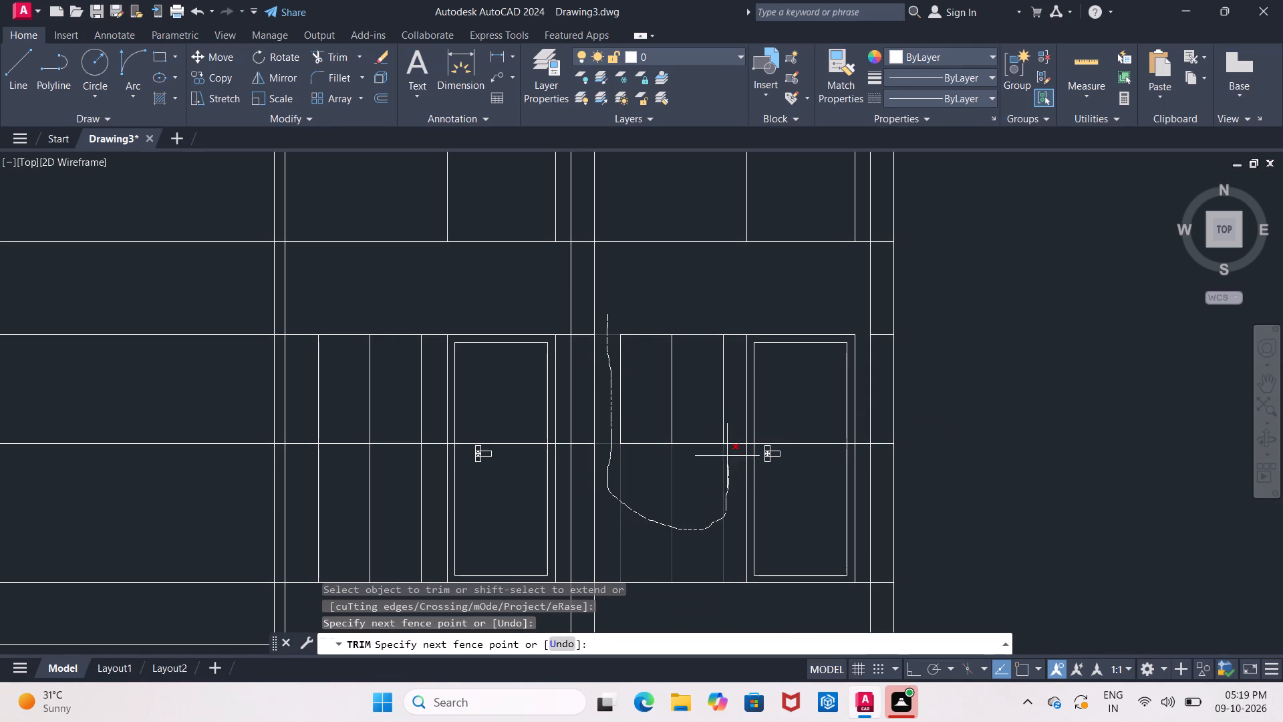
drag(727, 455, 734, 322)
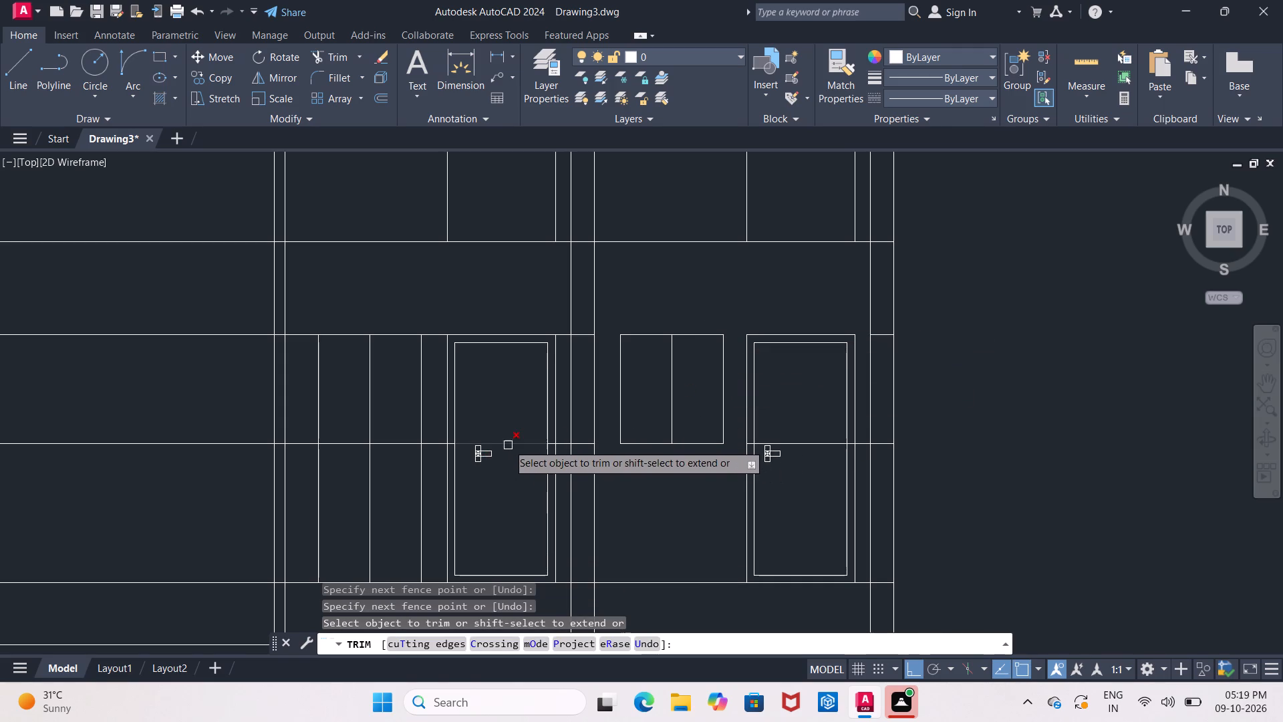
Trim the middle bay's vertical lines below the mid-level line and the horizontal lines beside them, leaving a matching two-panel window outline.
middle_drag(426, 303, 484, 270)
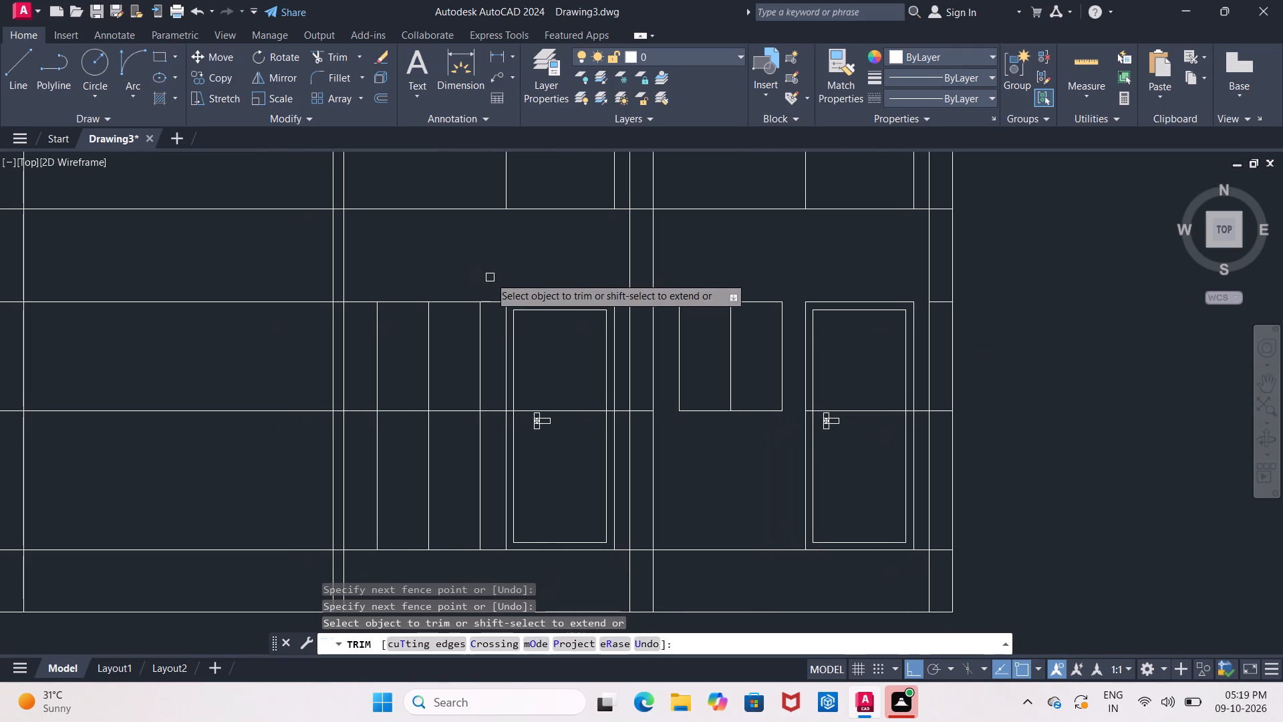
drag(490, 276, 409, 457)
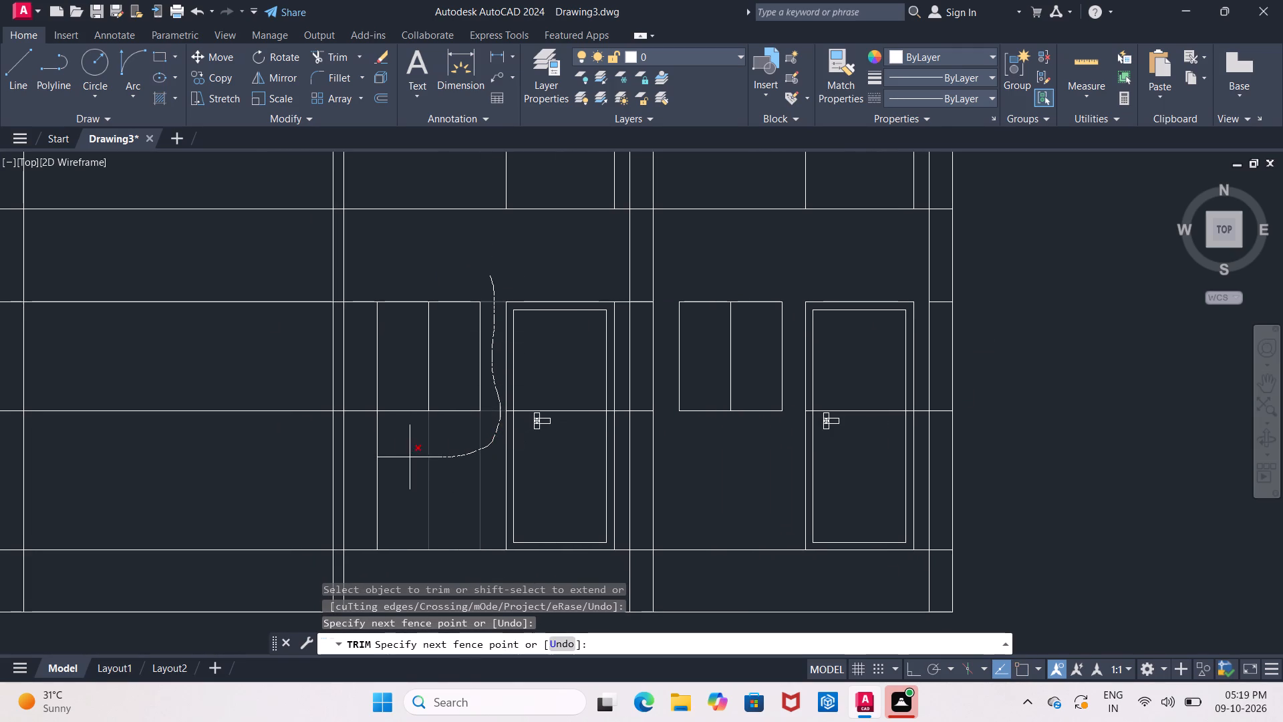
drag(409, 457, 368, 280)
drag(368, 280, 369, 279)
Trim the mid-level line from the middle bay door's frame and the adjoining wall, keeping it only across the door panel.
middle_drag(345, 408, 396, 433)
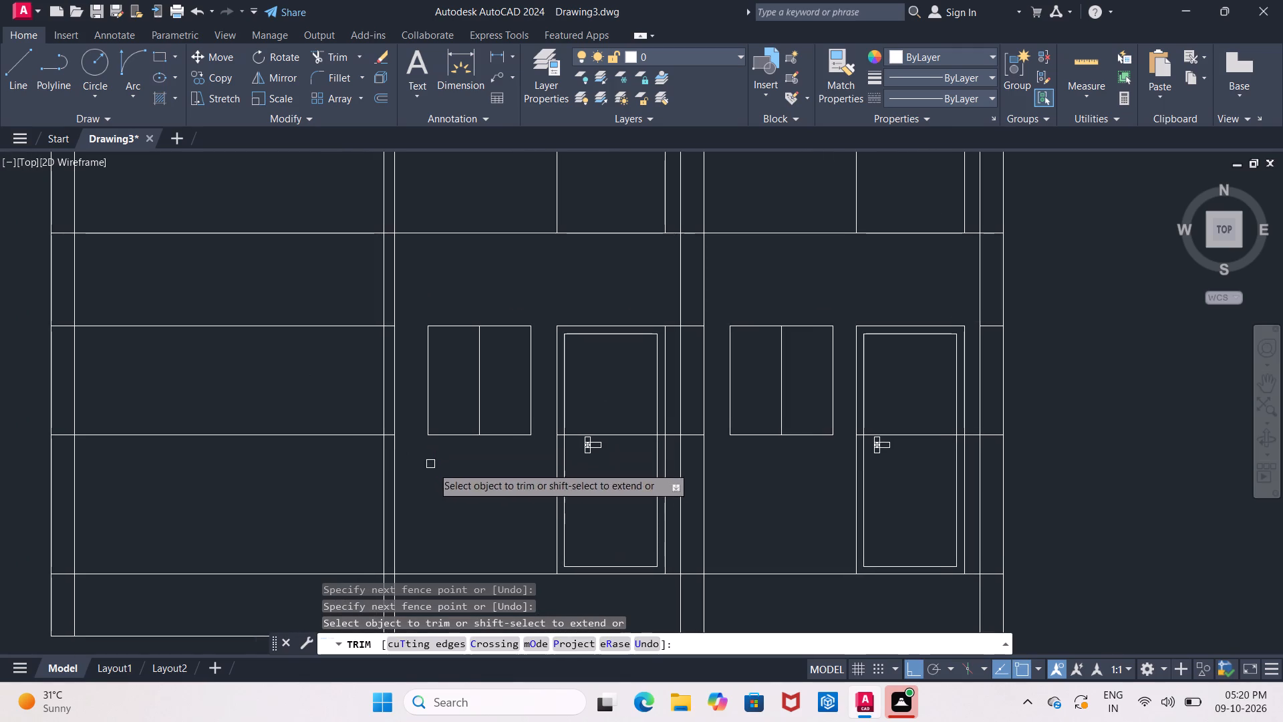
middle_drag(437, 471, 360, 449)
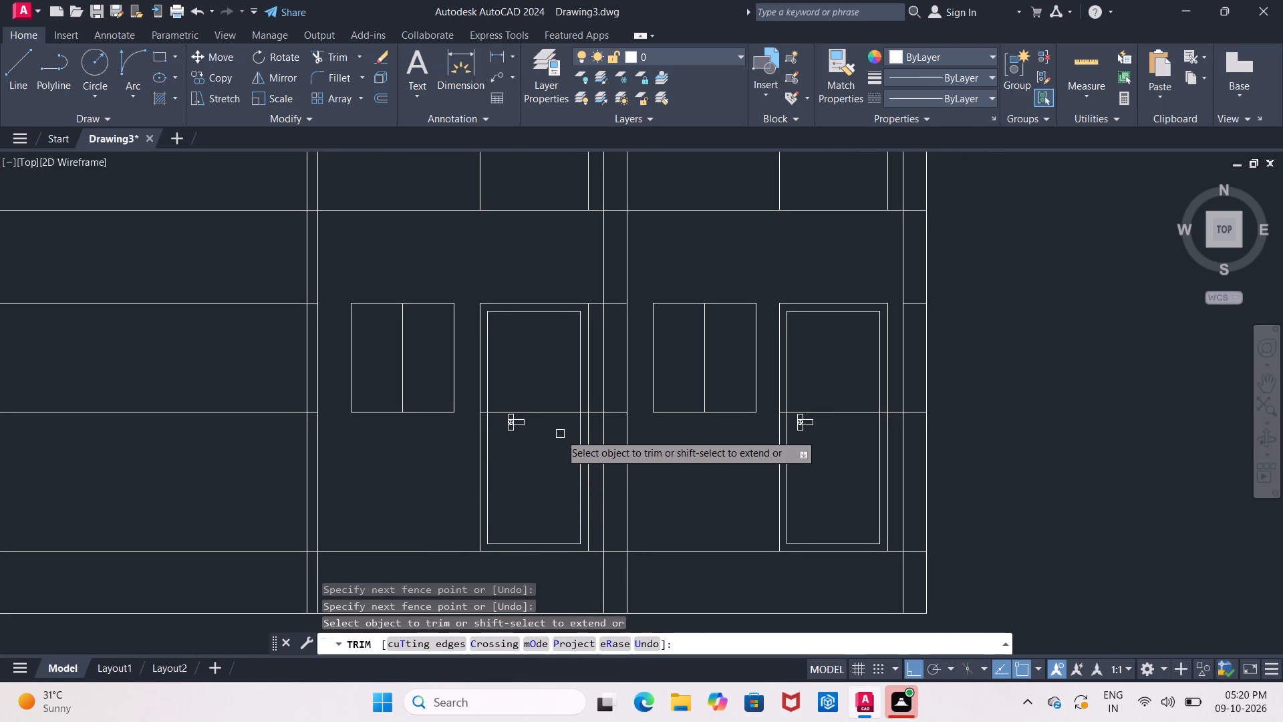
scroll(559, 432, up, 2)
click(704, 384)
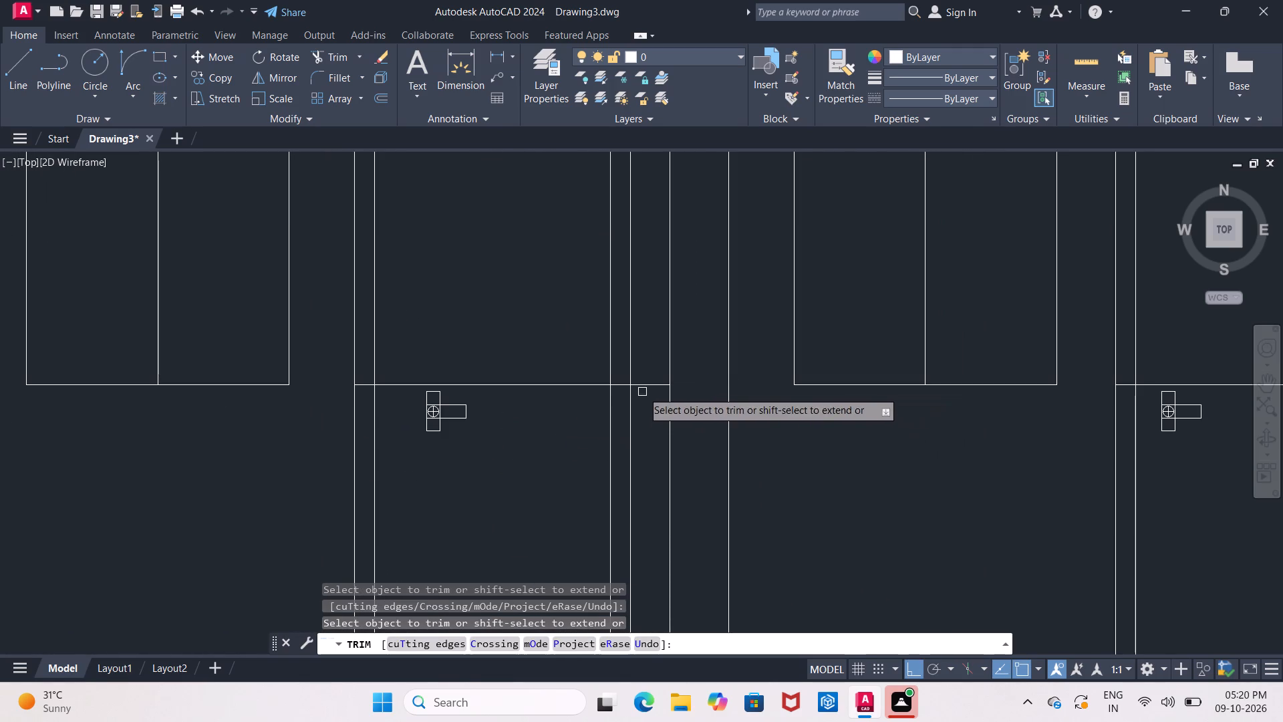
click(648, 384)
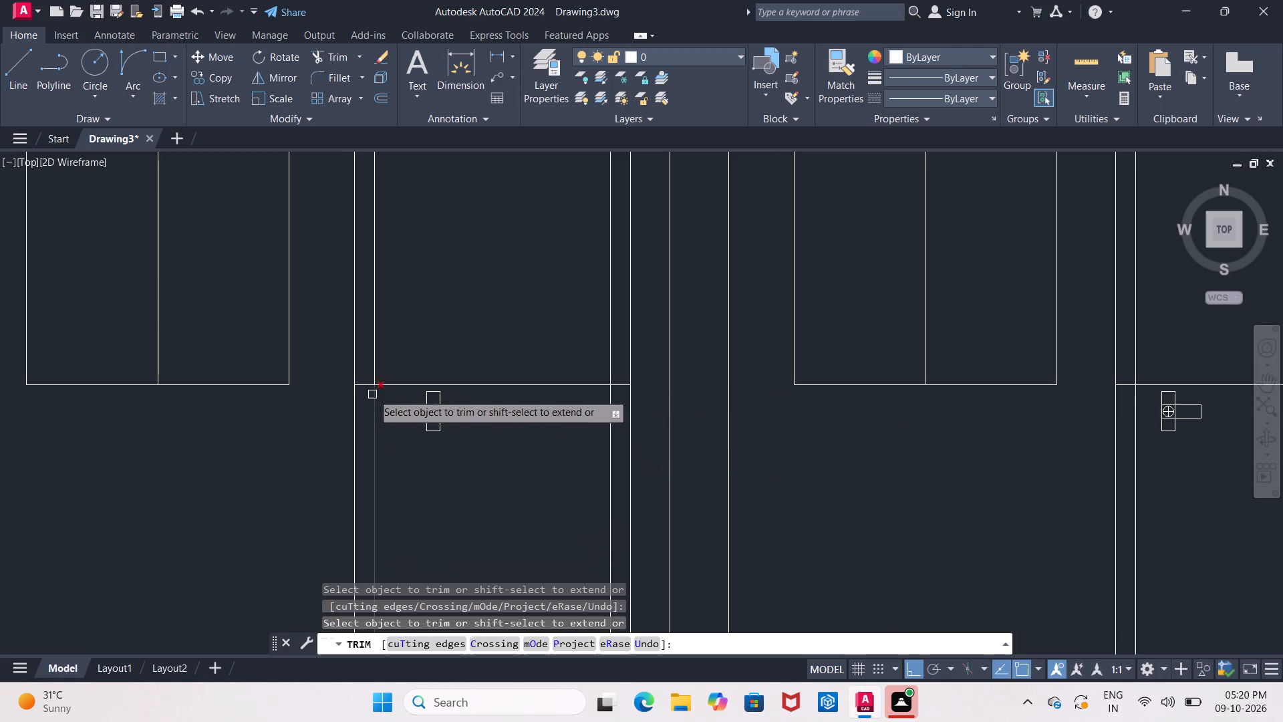
click(365, 386)
scroll(431, 479, down, 2)
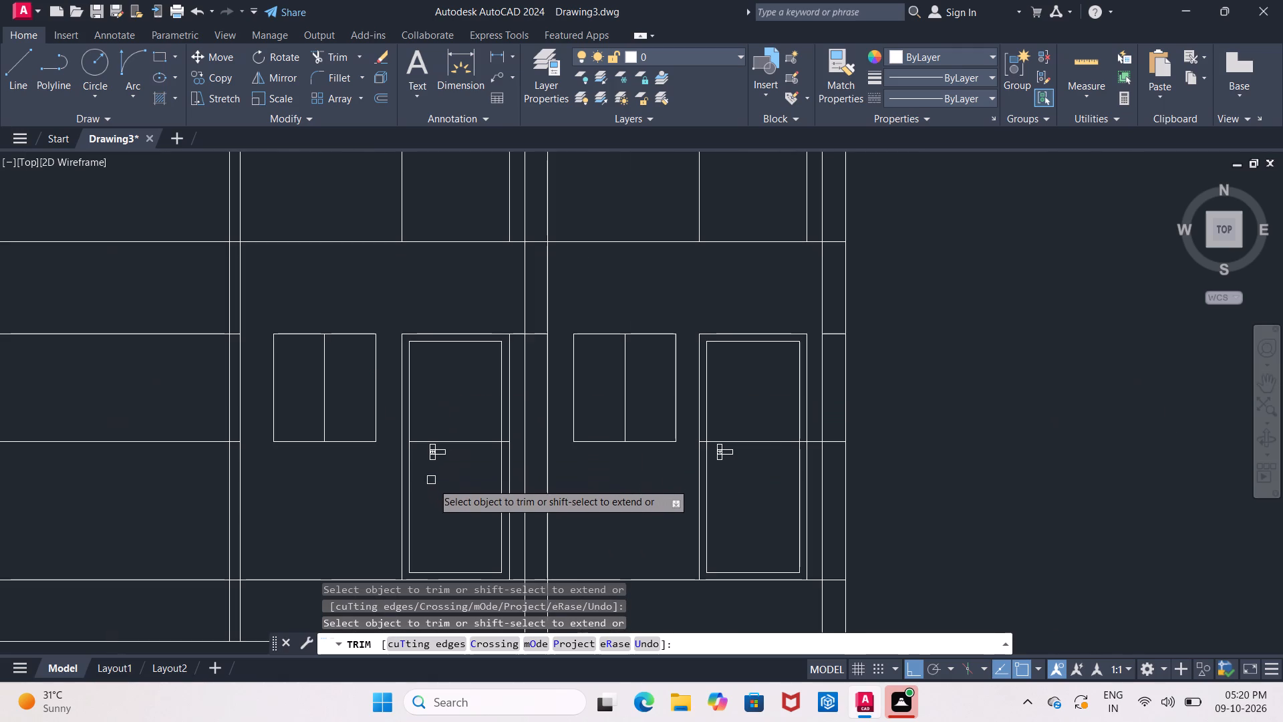
middle_drag(434, 487, 386, 452)
scroll(436, 444, up, 2)
middle_drag(433, 441, 402, 464)
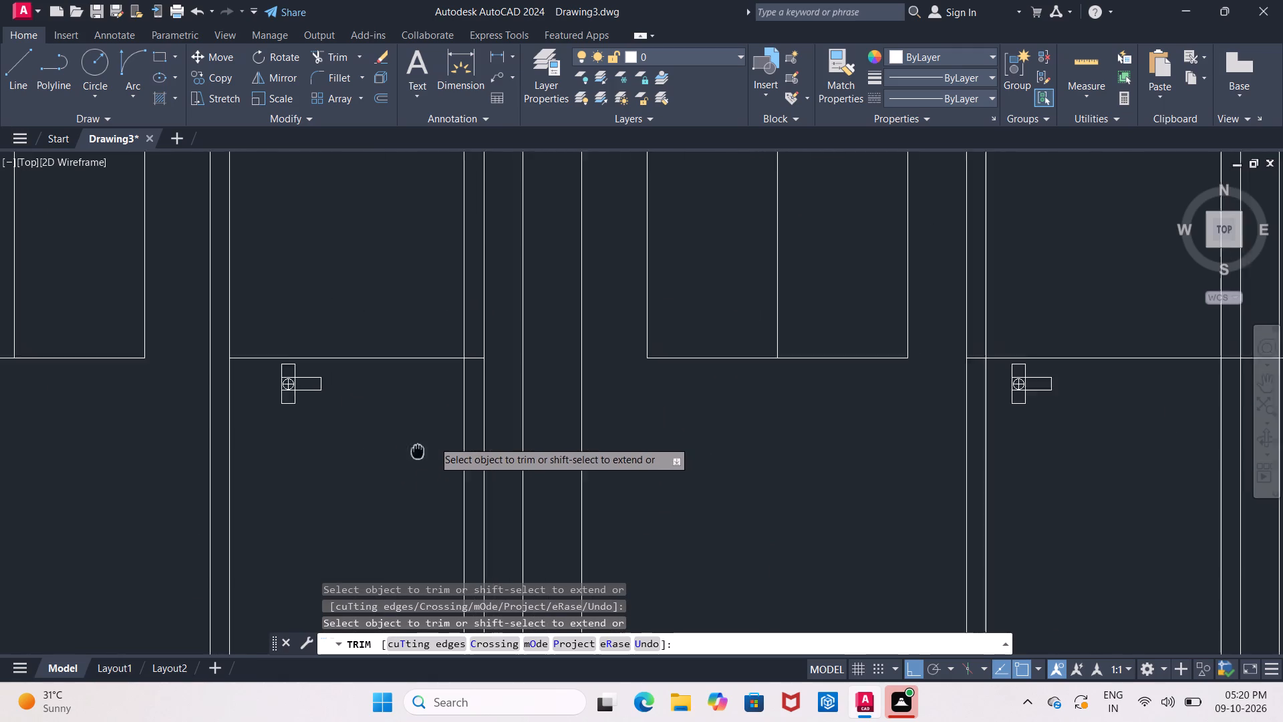
middle_drag(402, 464, 379, 488)
click(431, 400)
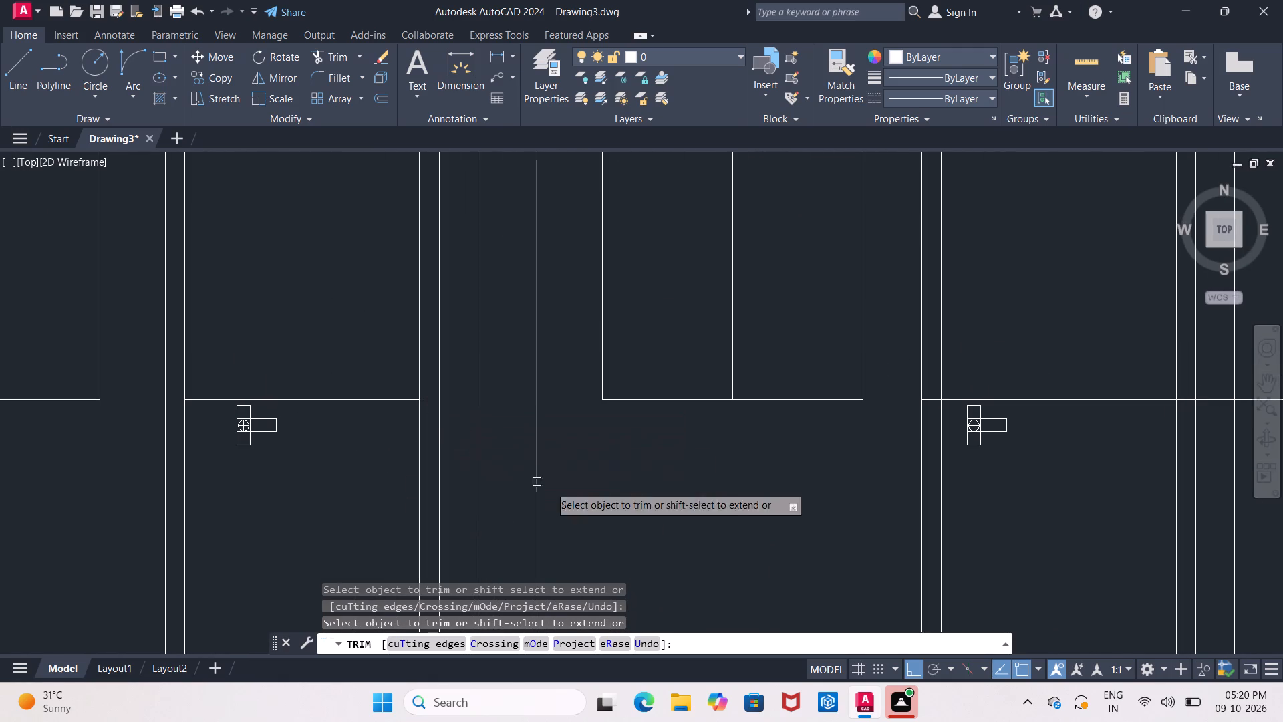
Trim the mid-level line from both sides of the right-hand bay door's frame and from the gap to the end wall.
middle_drag(668, 483, 347, 461)
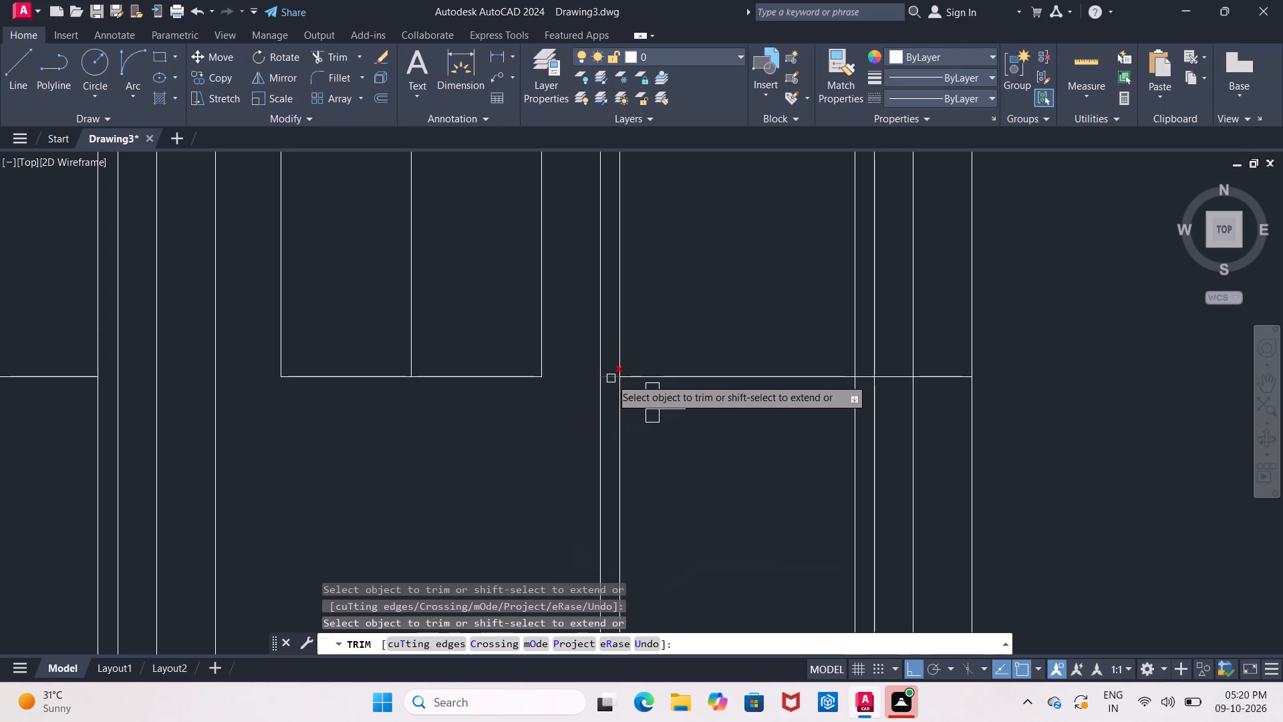
click(611, 378)
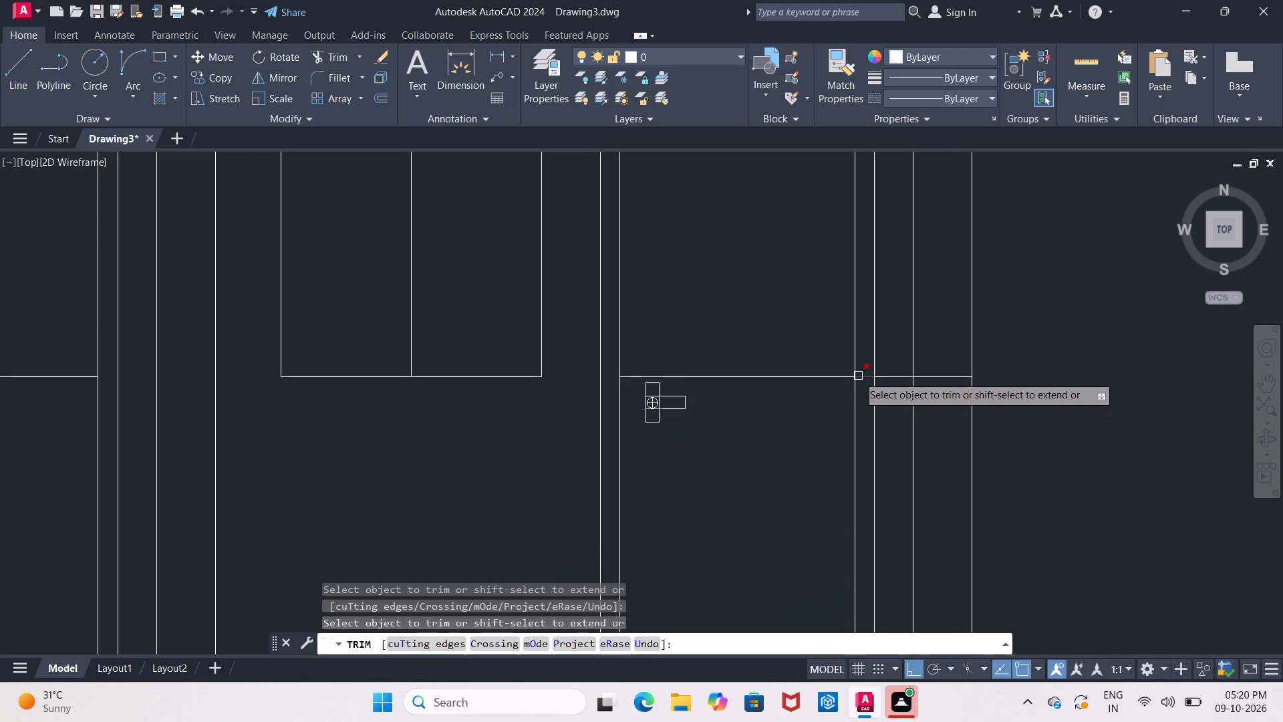
click(860, 376)
scroll(867, 404, down, 3)
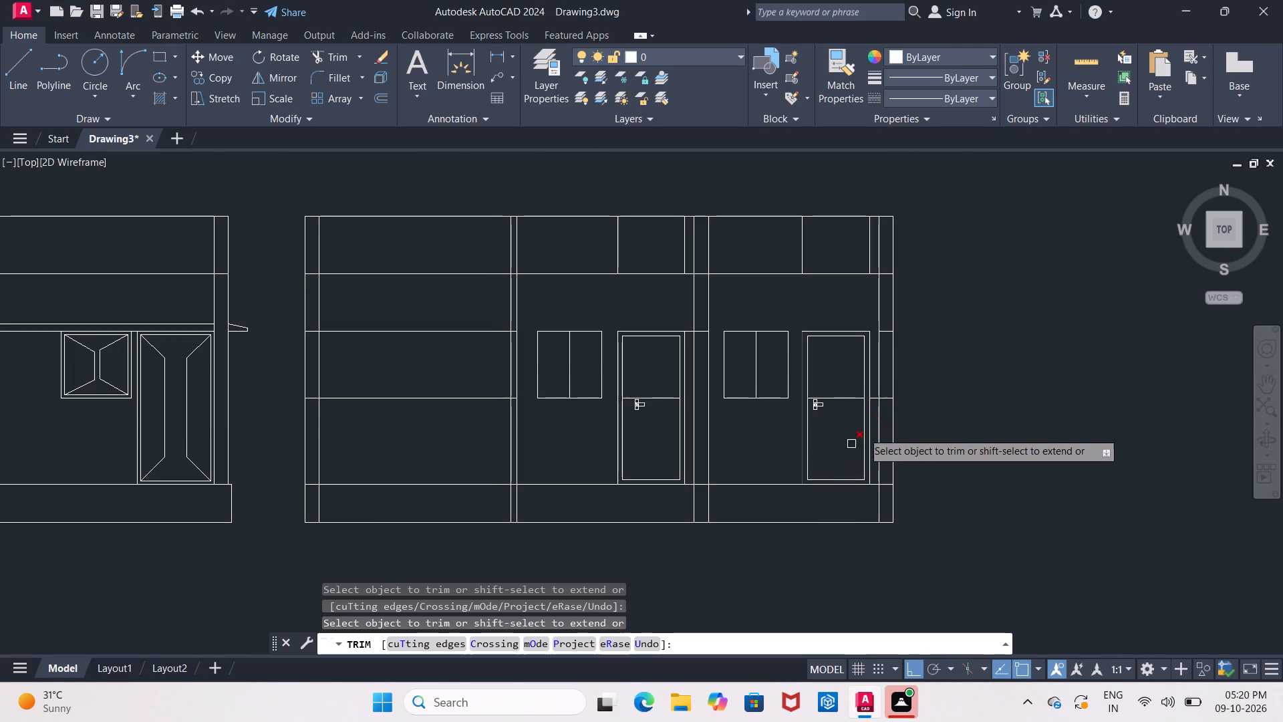
scroll(870, 421, up, 3)
click(876, 340)
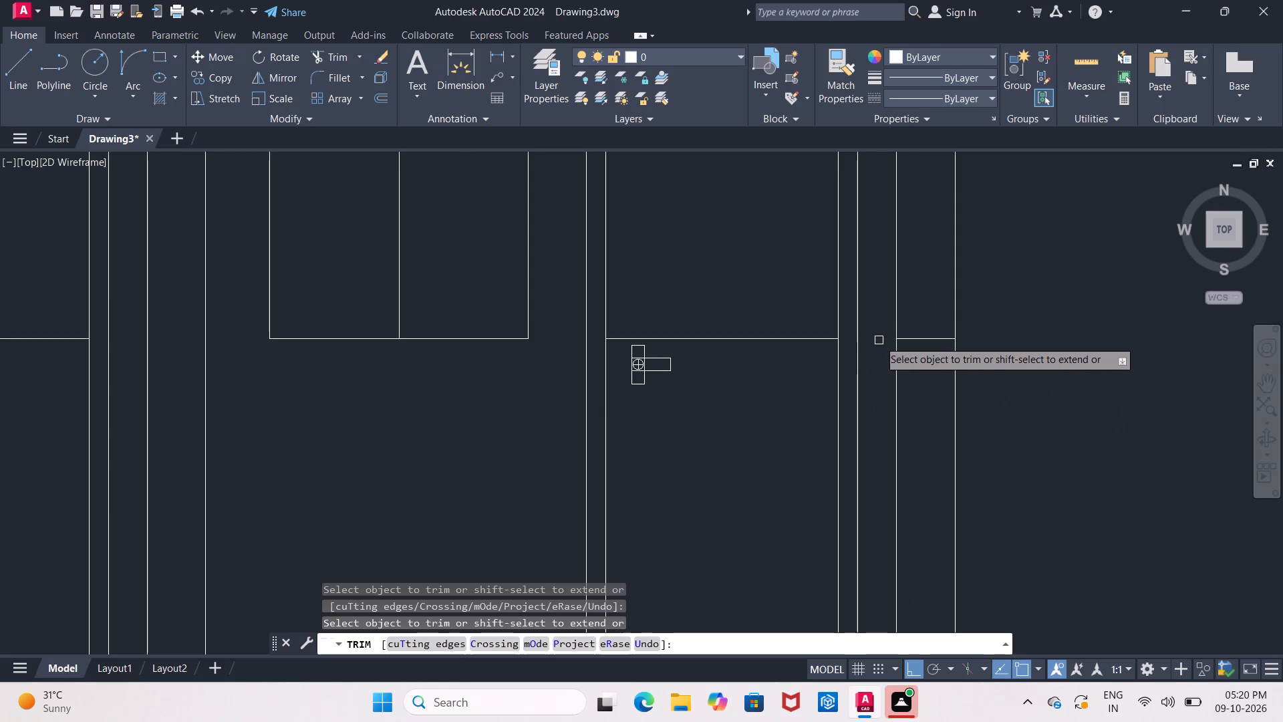
Examine the trimmed windows and doors across the middle and right-hand bays for leftover line segments.
scroll(879, 340, down, 2)
middle_drag(682, 403, 879, 420)
scroll(682, 403, down, 1)
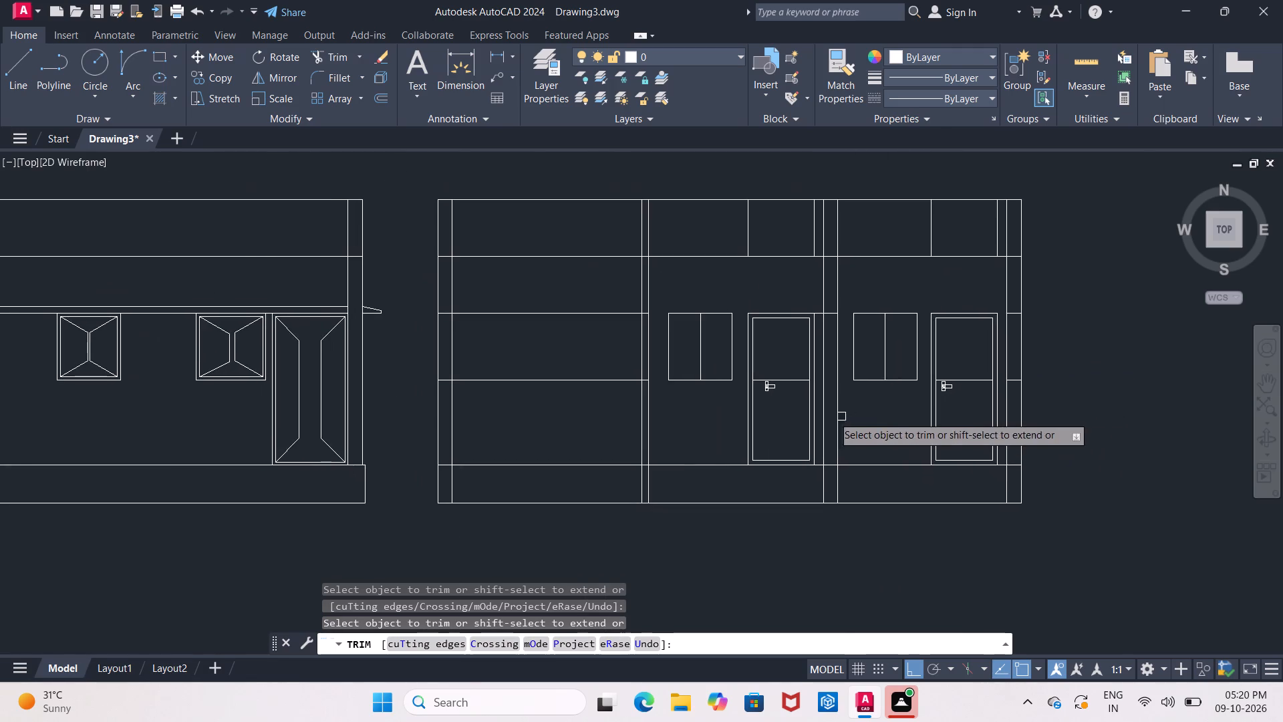
scroll(775, 433, up, 1)
middle_drag(775, 433, 683, 478)
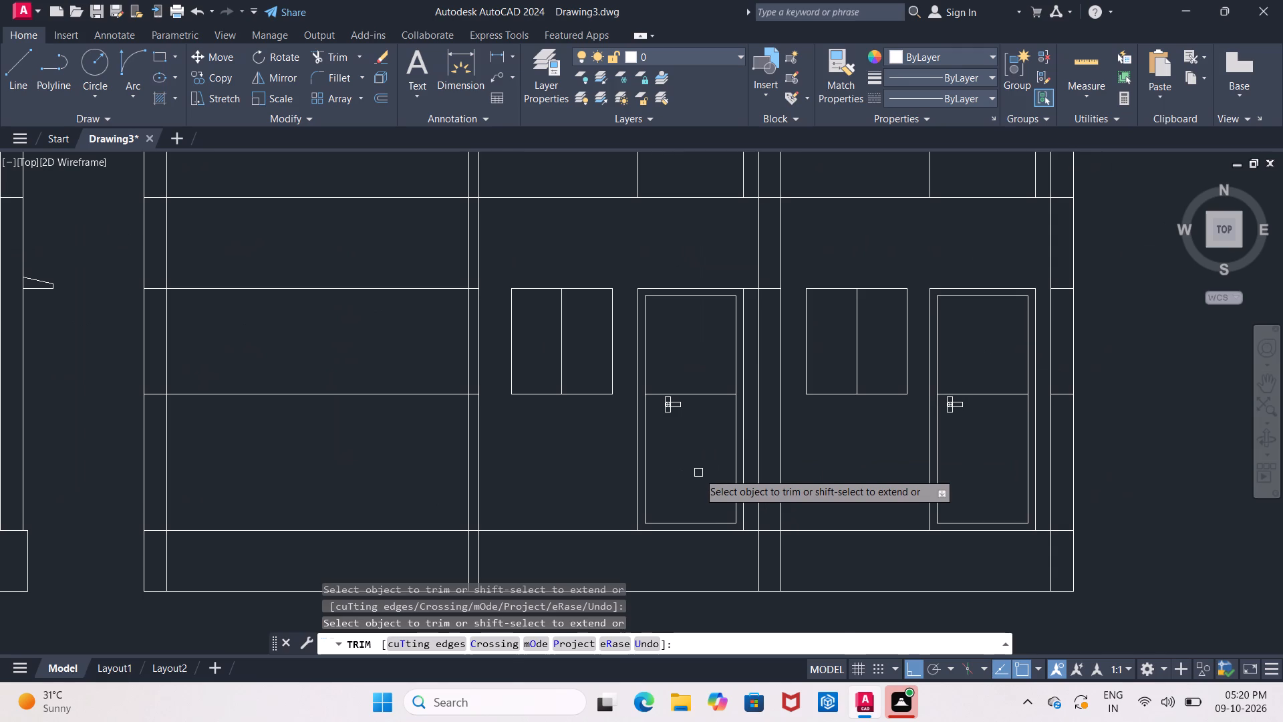
scroll(700, 468, up, 2)
middle_drag(700, 468, 660, 544)
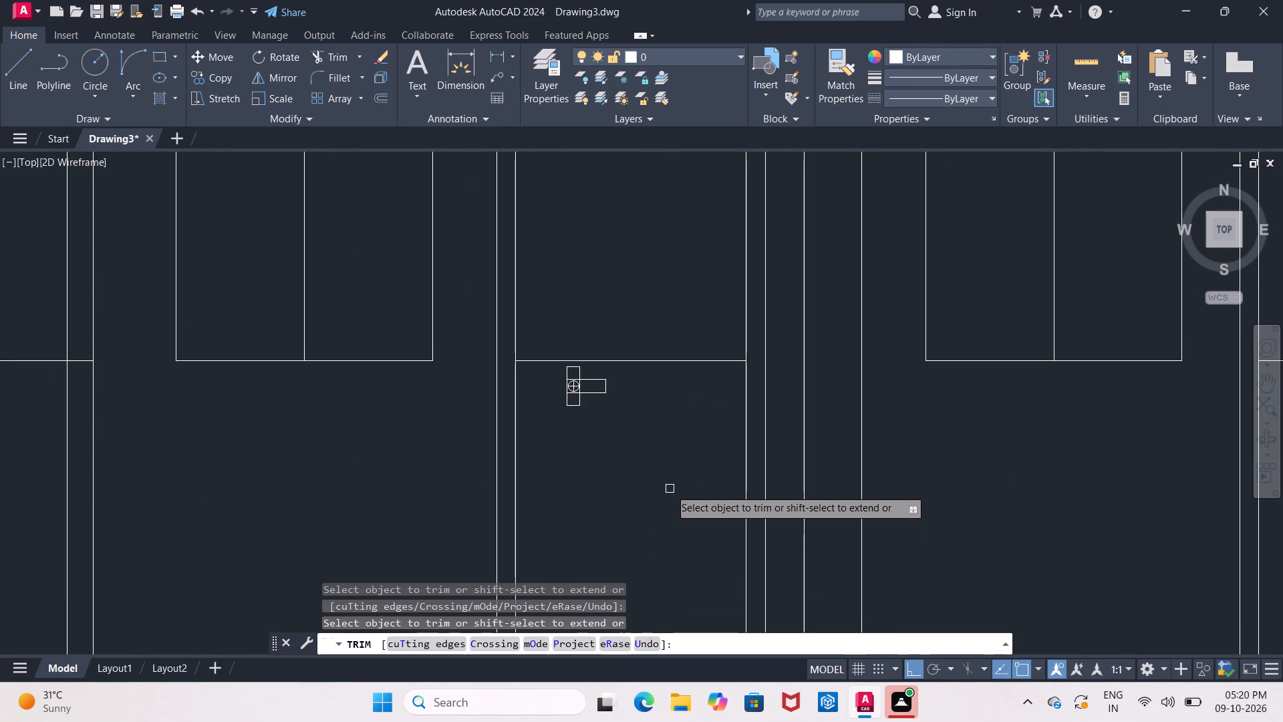
middle_drag(670, 489, 663, 452)
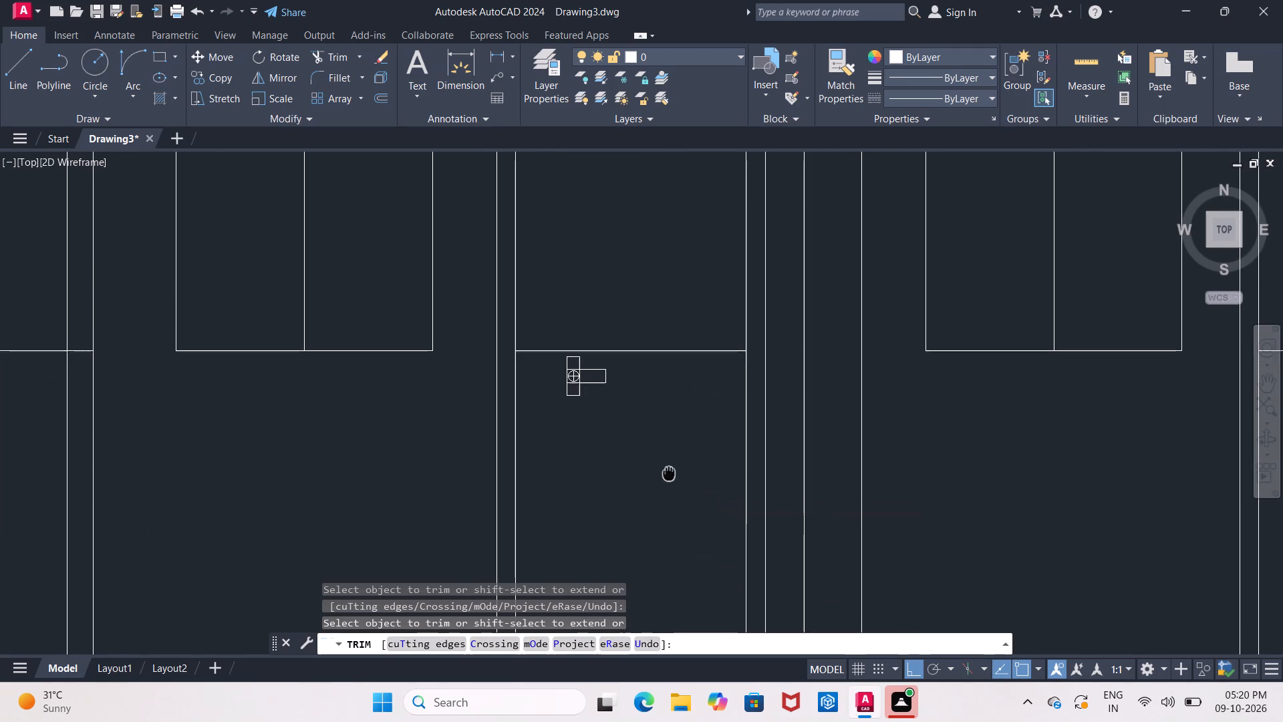
middle_drag(663, 452, 658, 404)
scroll(644, 420, down, 2)
middle_drag(643, 425, 637, 477)
middle_drag(637, 473, 667, 489)
middle_drag(666, 481, 688, 461)
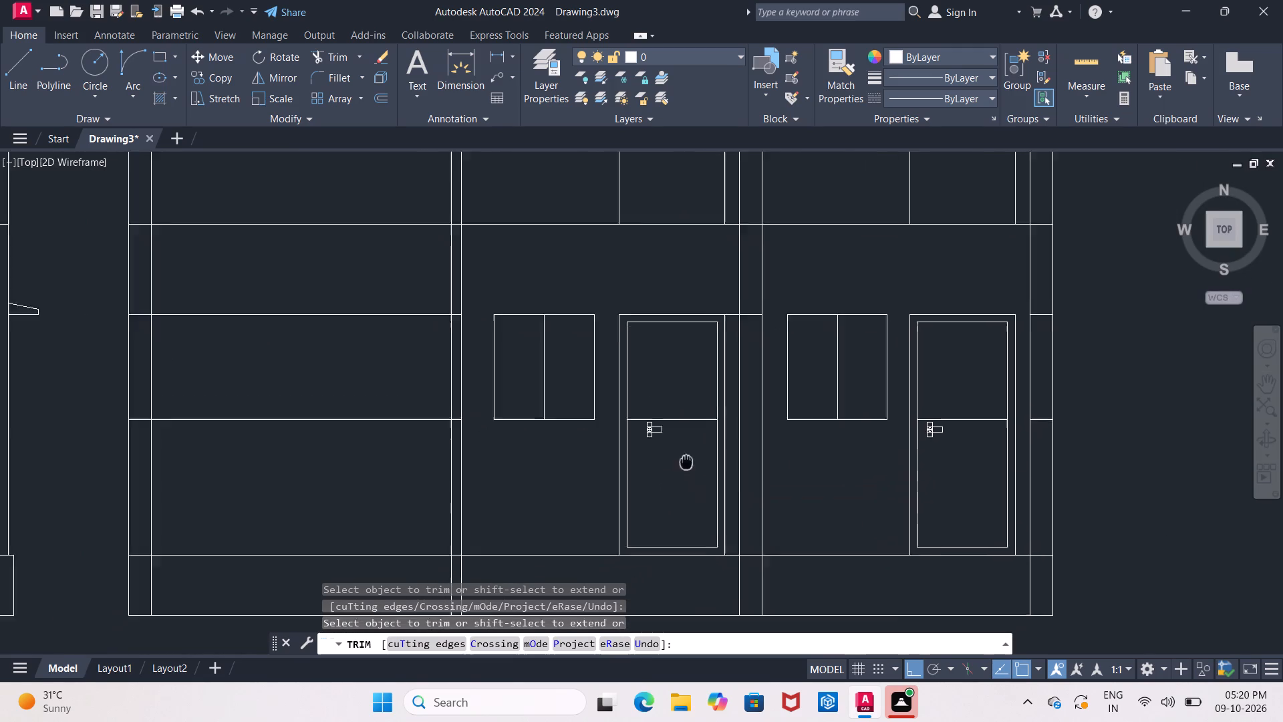
middle_drag(688, 461, 705, 453)
key(Escape)
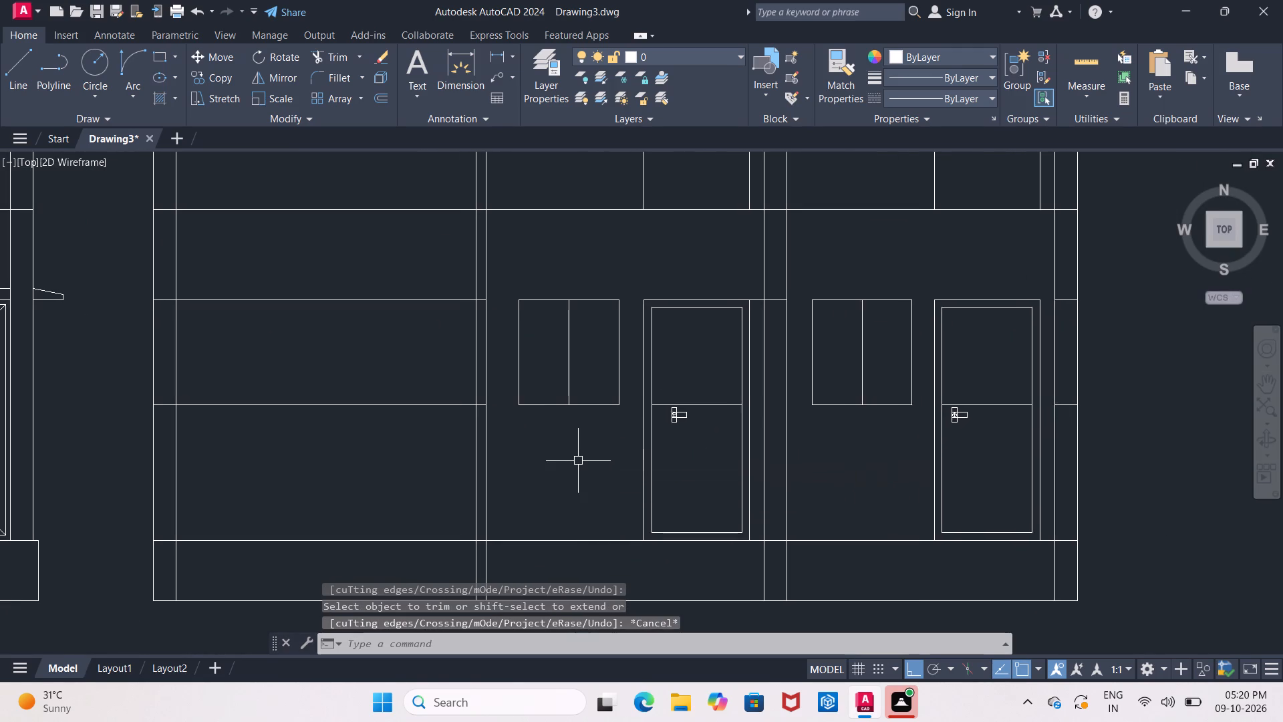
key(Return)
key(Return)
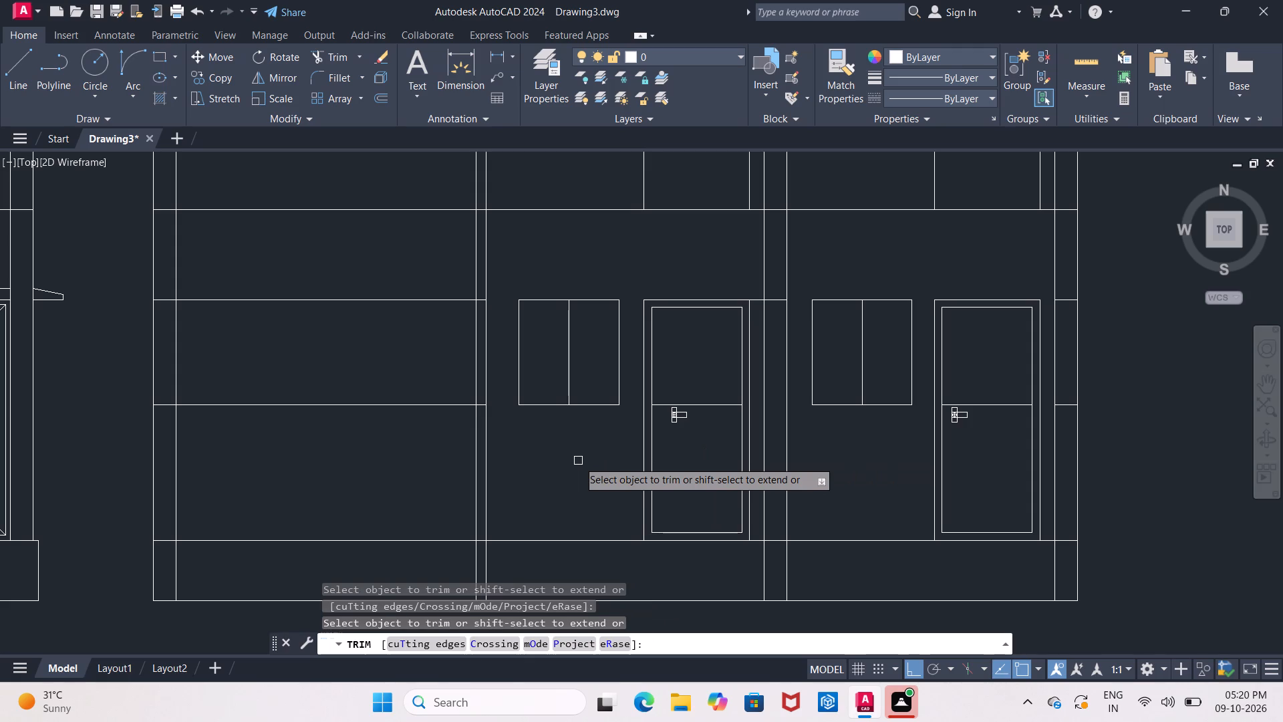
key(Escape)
Offset the vertical centre line of the middle bay's window 2" to both sides.
key(o)
key(Return)
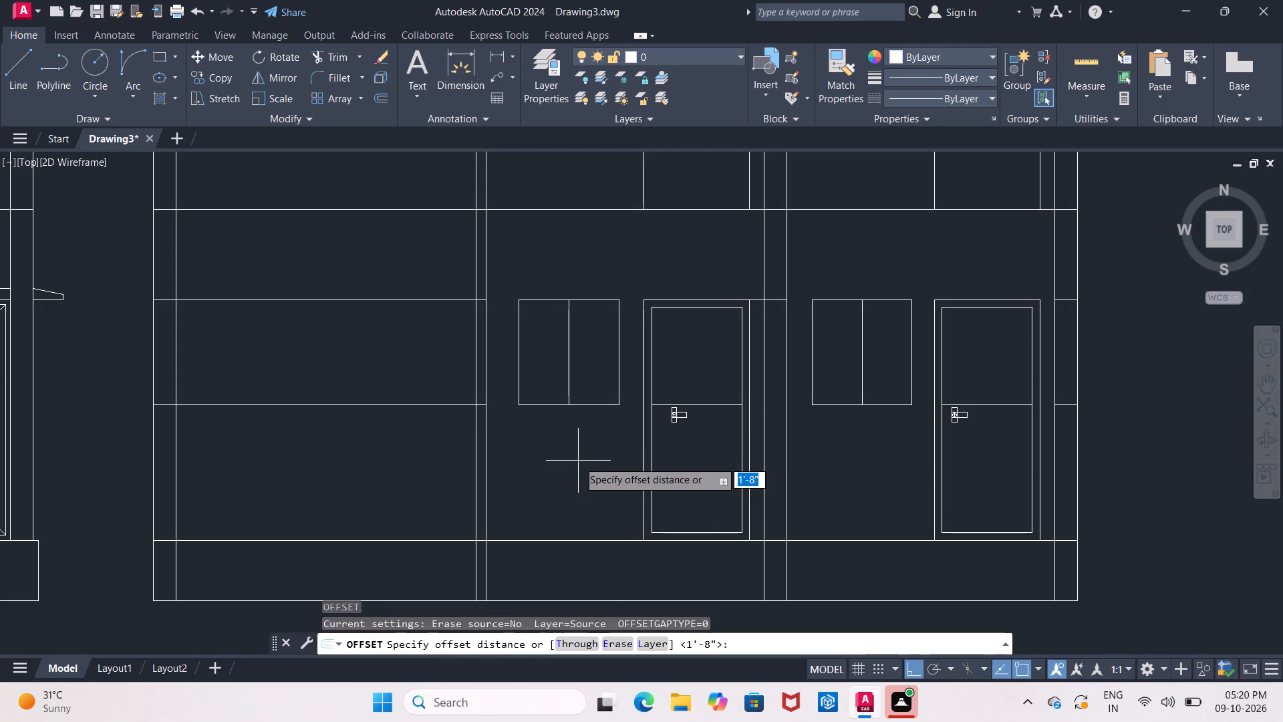
text(2")
key(Return)
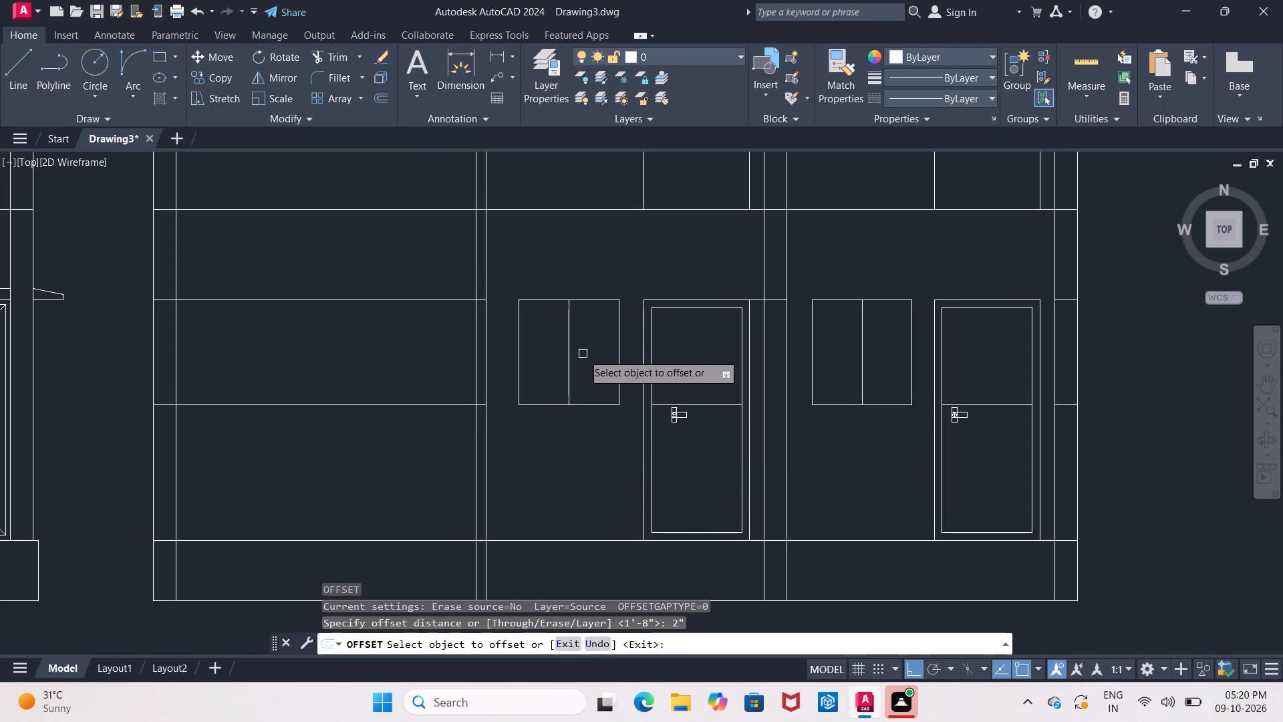
scroll(583, 354, up, 2)
click(544, 375)
click(565, 380)
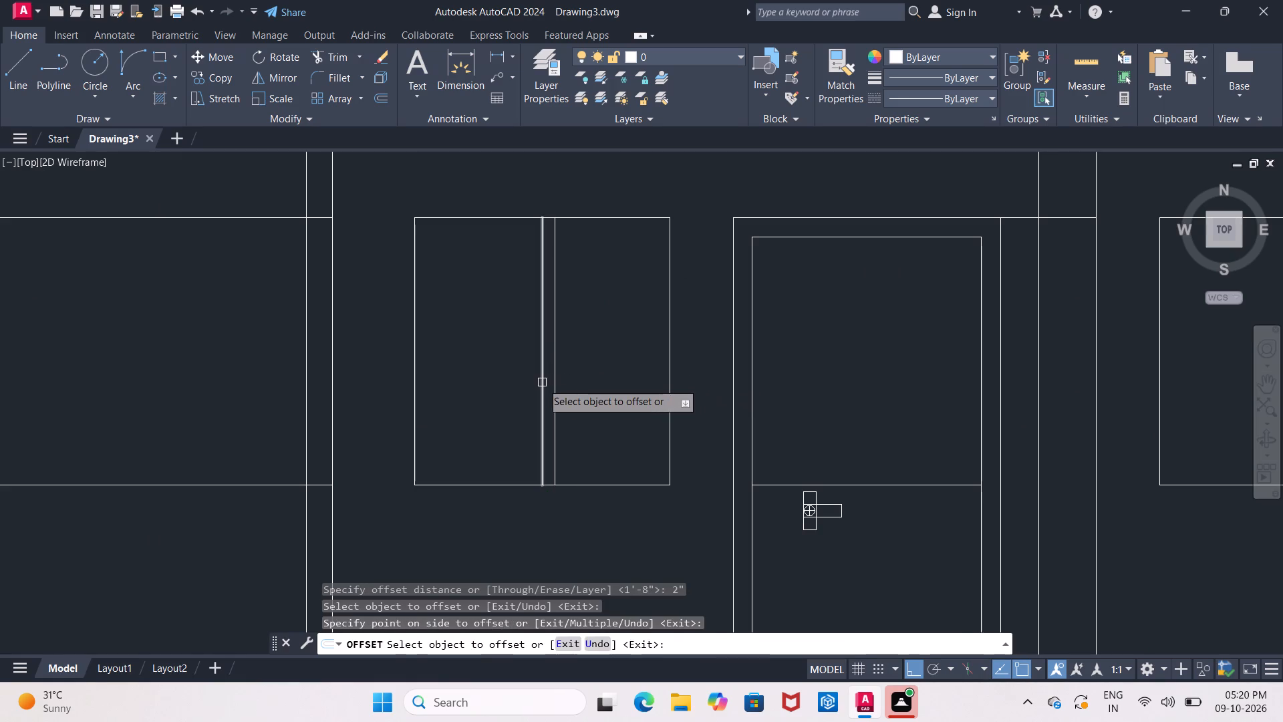
click(542, 382)
click(472, 384)
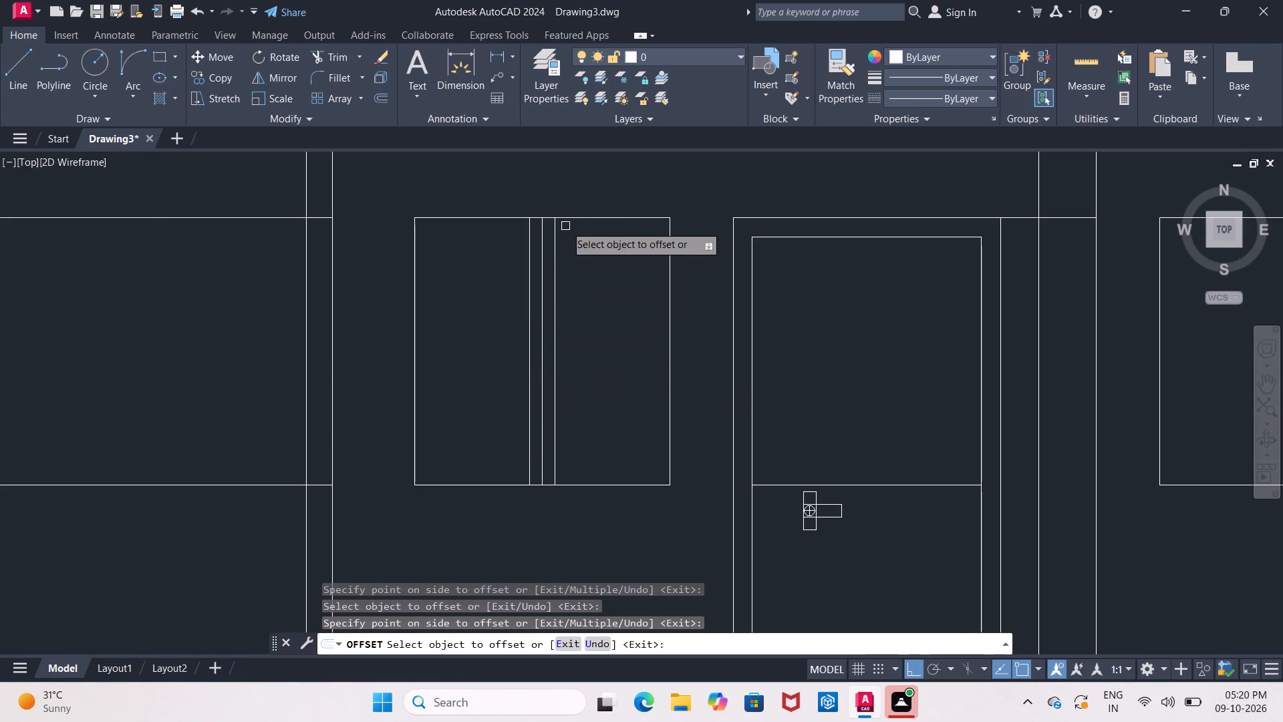
Offset the top, bottom and both side edges of the middle bay's window 2" inward.
click(573, 218)
click(581, 254)
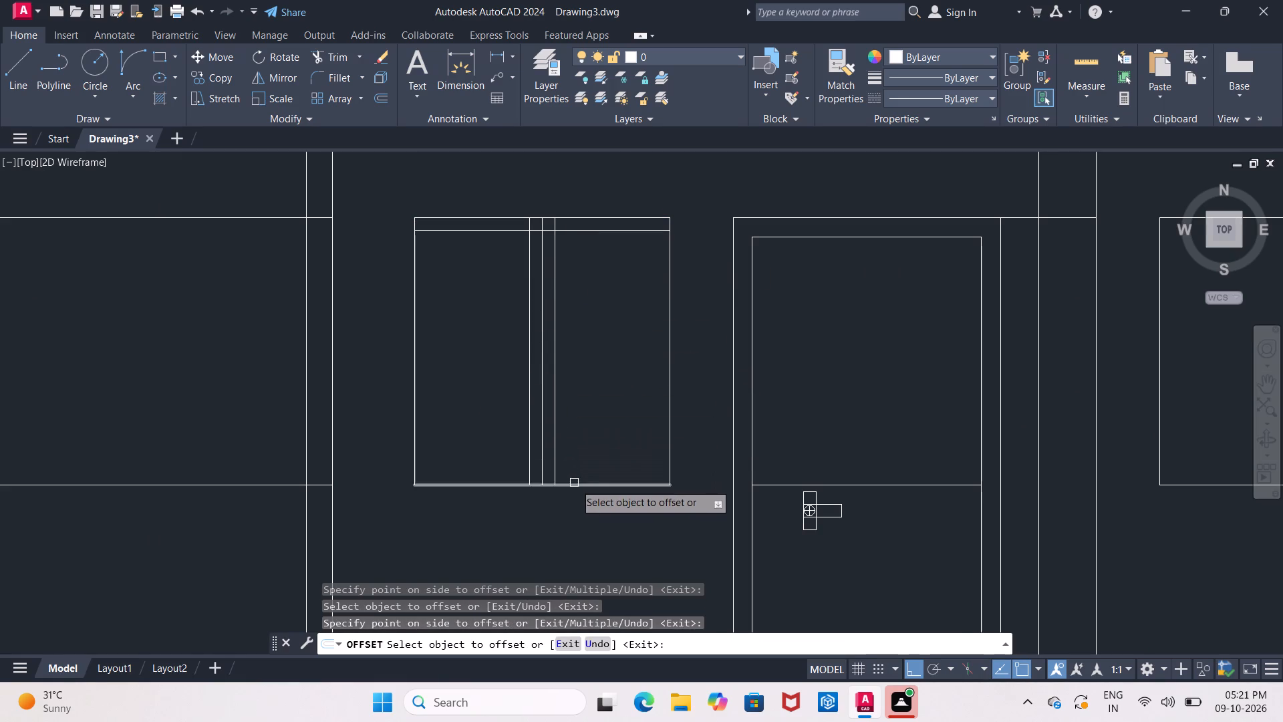
click(576, 484)
click(600, 382)
click(670, 368)
click(627, 368)
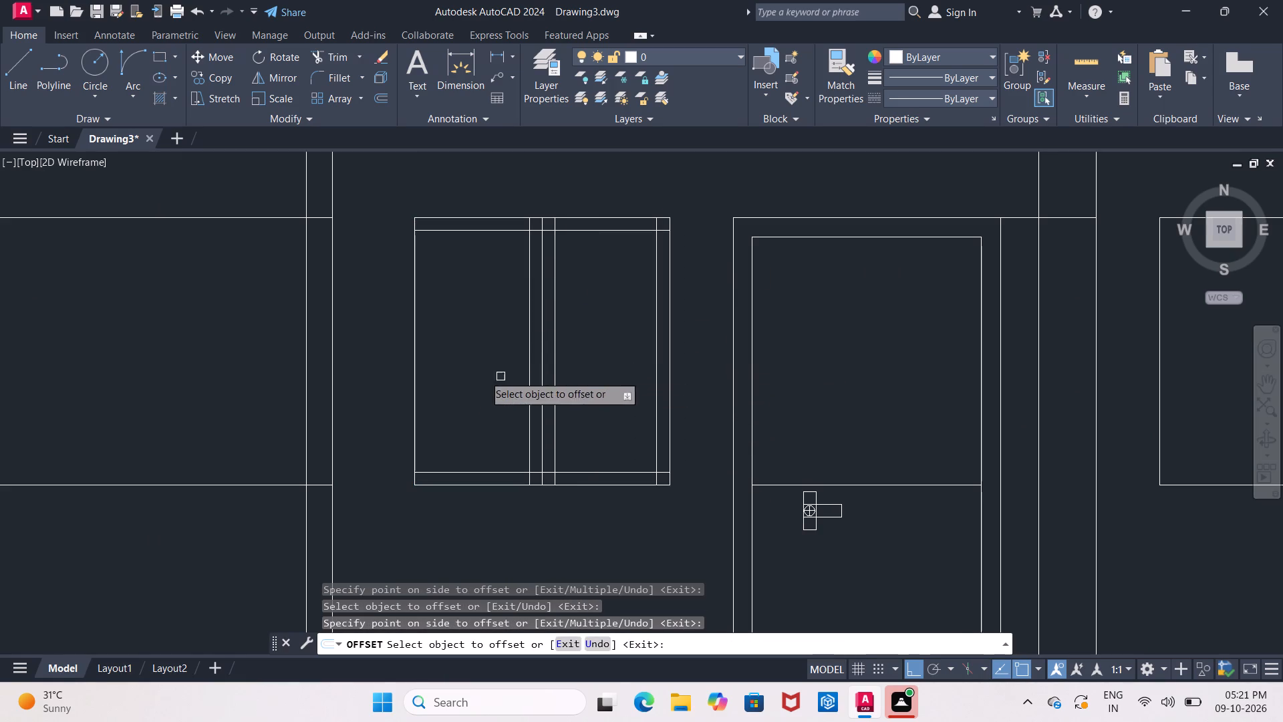
click(416, 385)
click(452, 378)
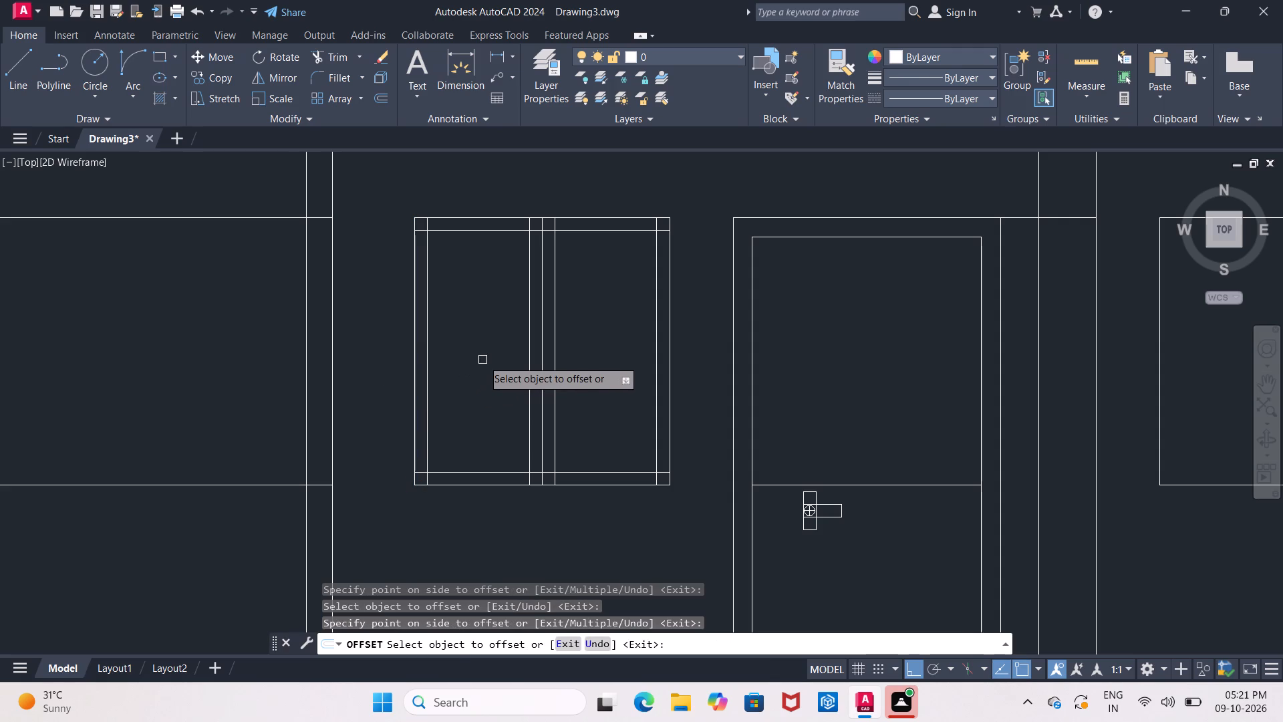
middle_drag(482, 360, 490, 373)
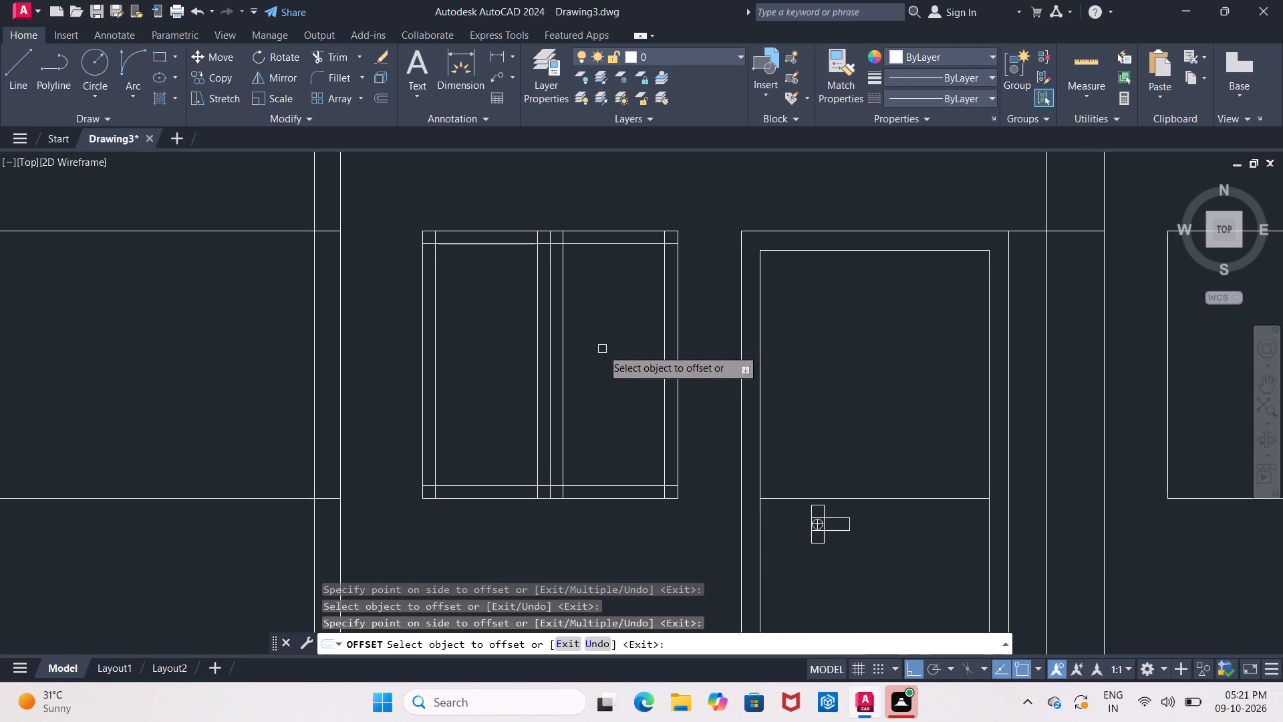
key(Escape)
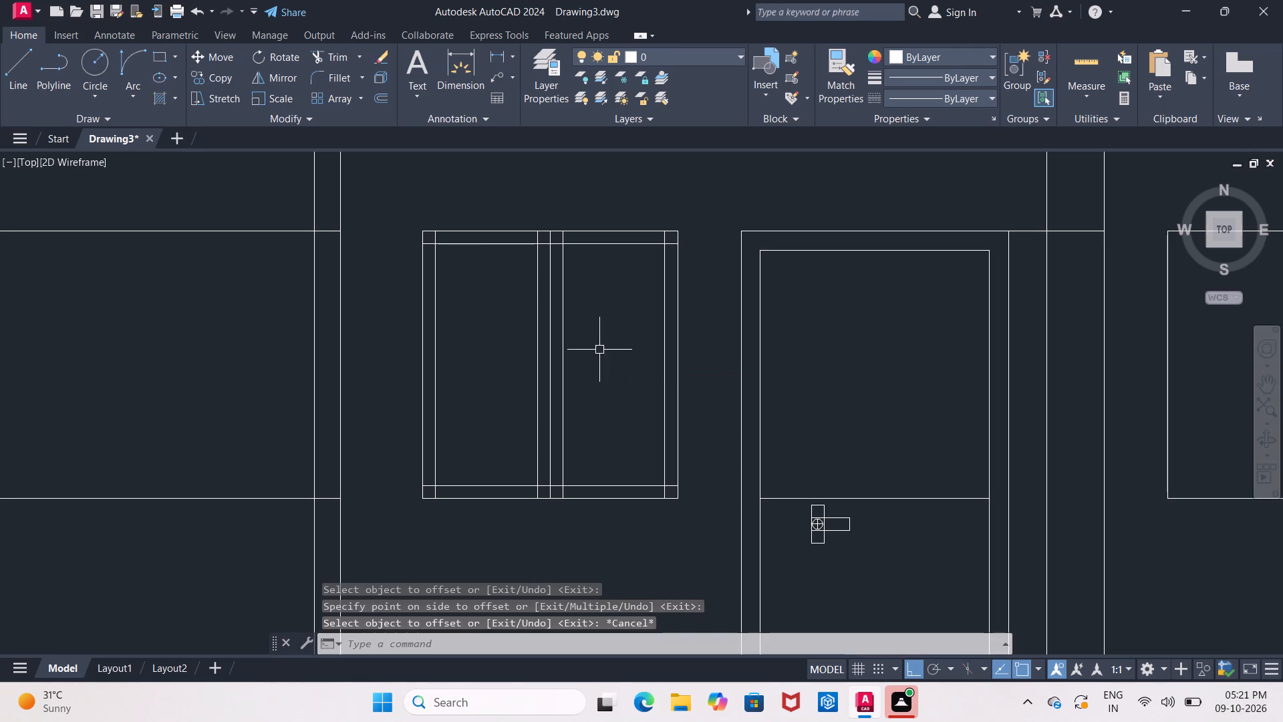
Delete the two 2" offset lines flanking the middle bay window's vertical centre line.
click(565, 364)
click(549, 378)
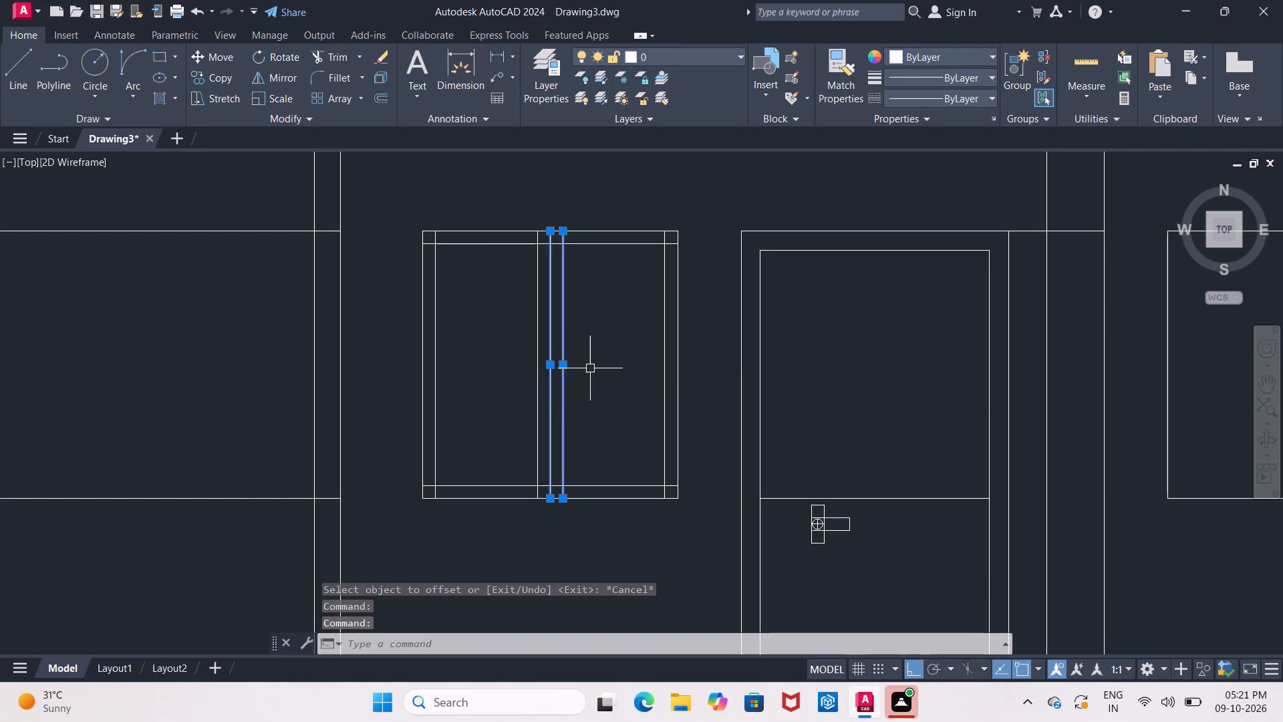
key(Escape)
click(563, 374)
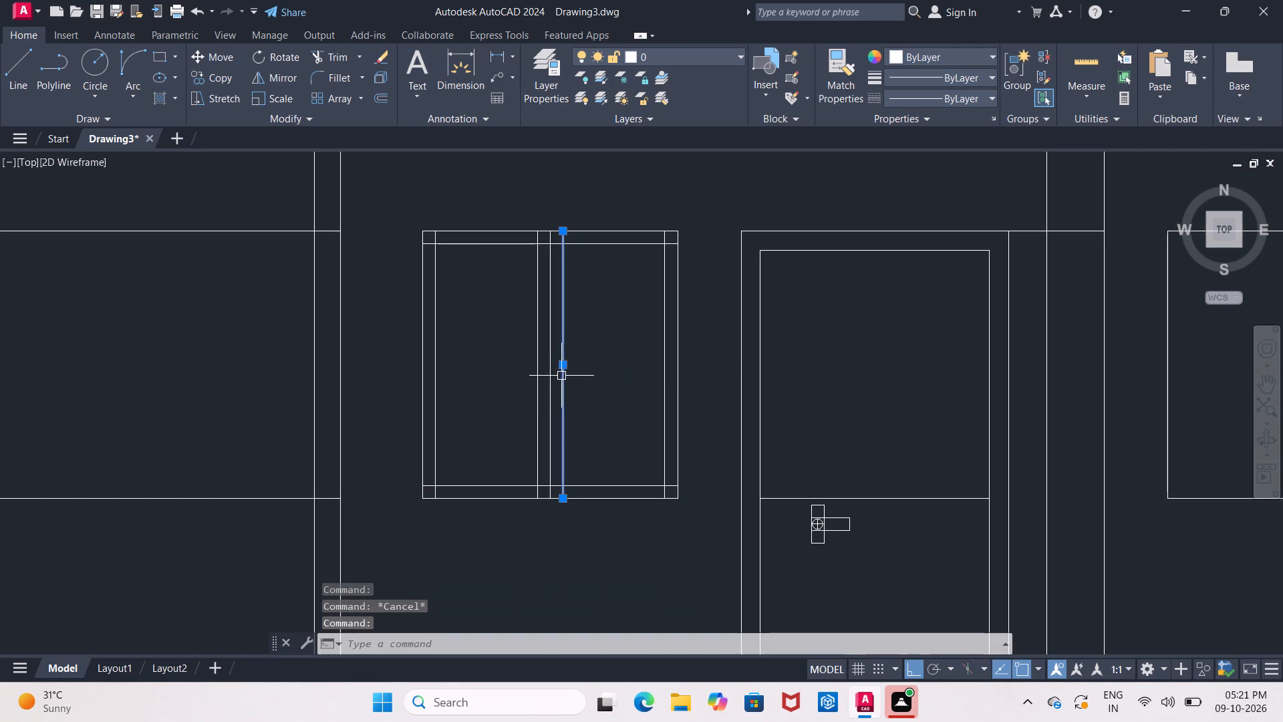
click(539, 380)
key(Delete)
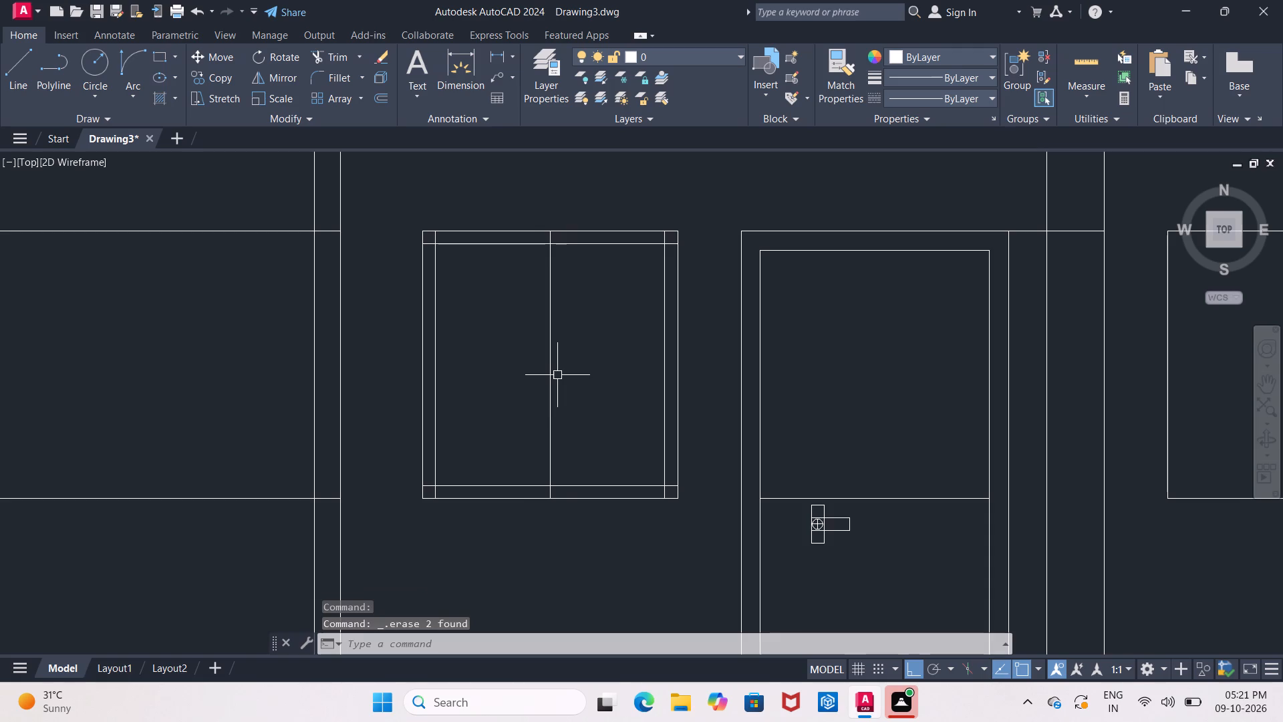
Offset the vertical centre line of the middle bay's window 1" to both sides.
scroll(563, 358, up, 1)
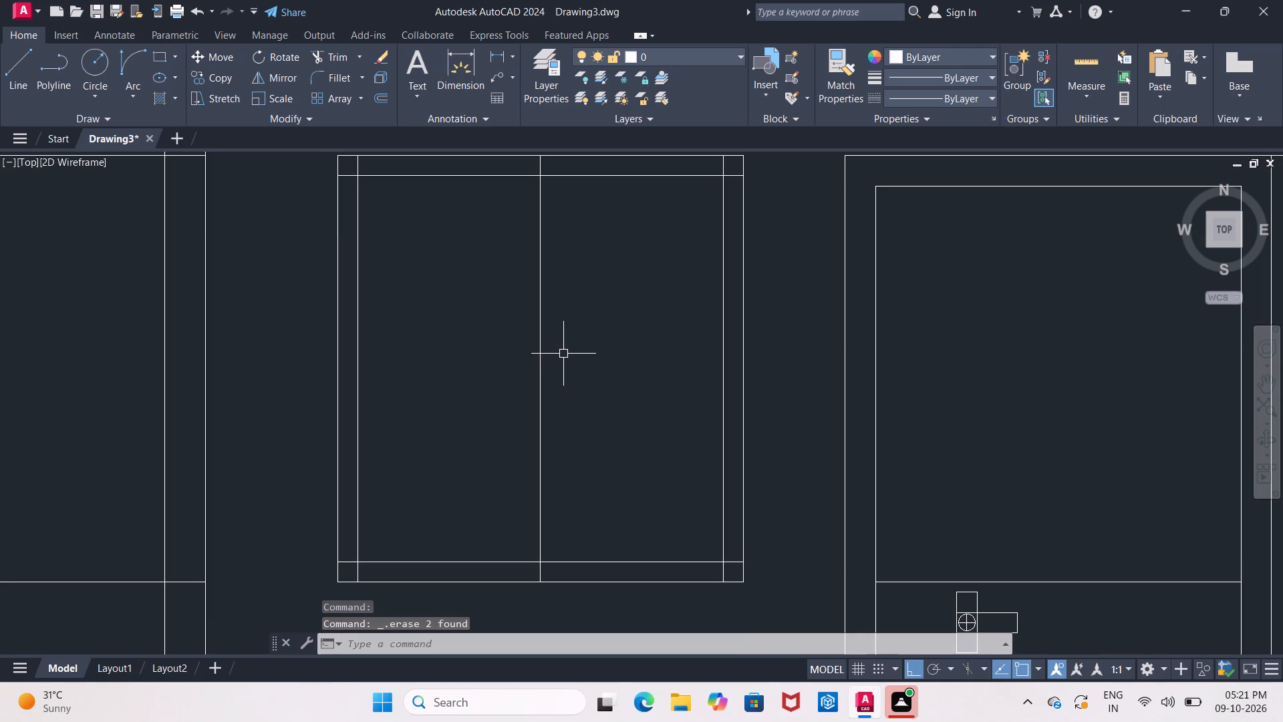
middle_drag(570, 344, 560, 389)
key(o)
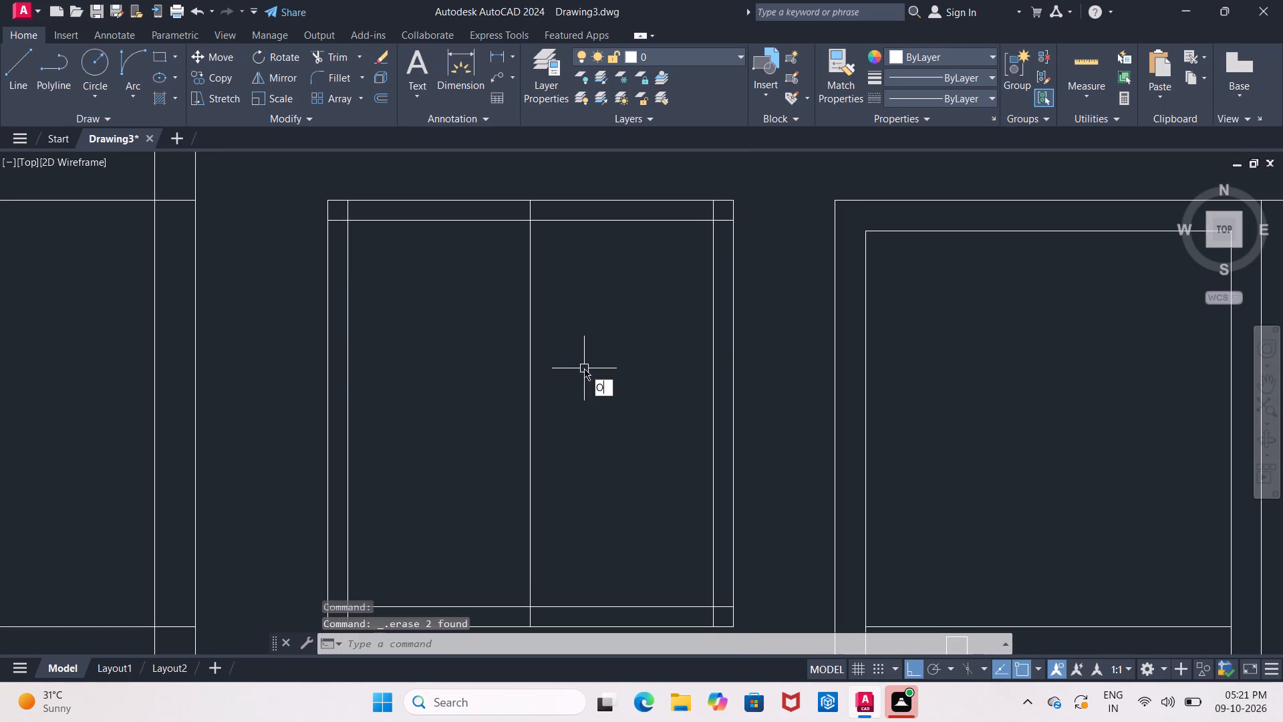
key(Return)
key(1)
key(shift+quotedbl)
key(Return)
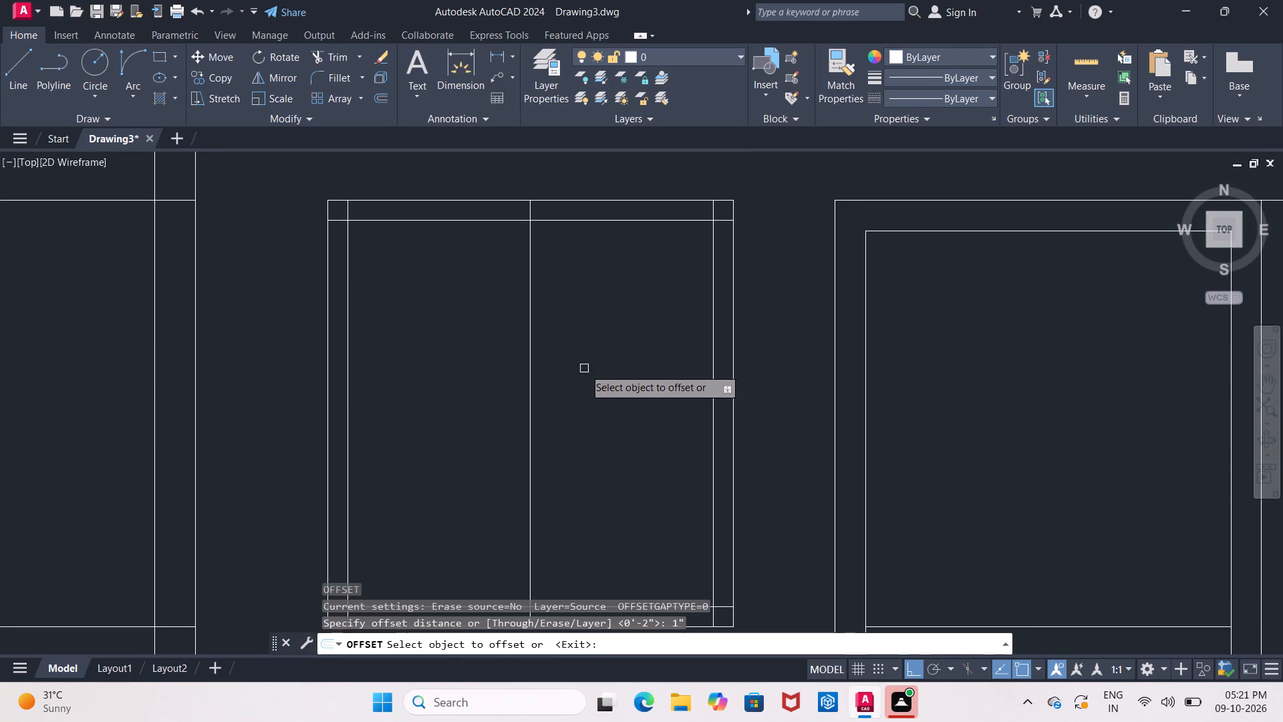
click(527, 398)
click(566, 396)
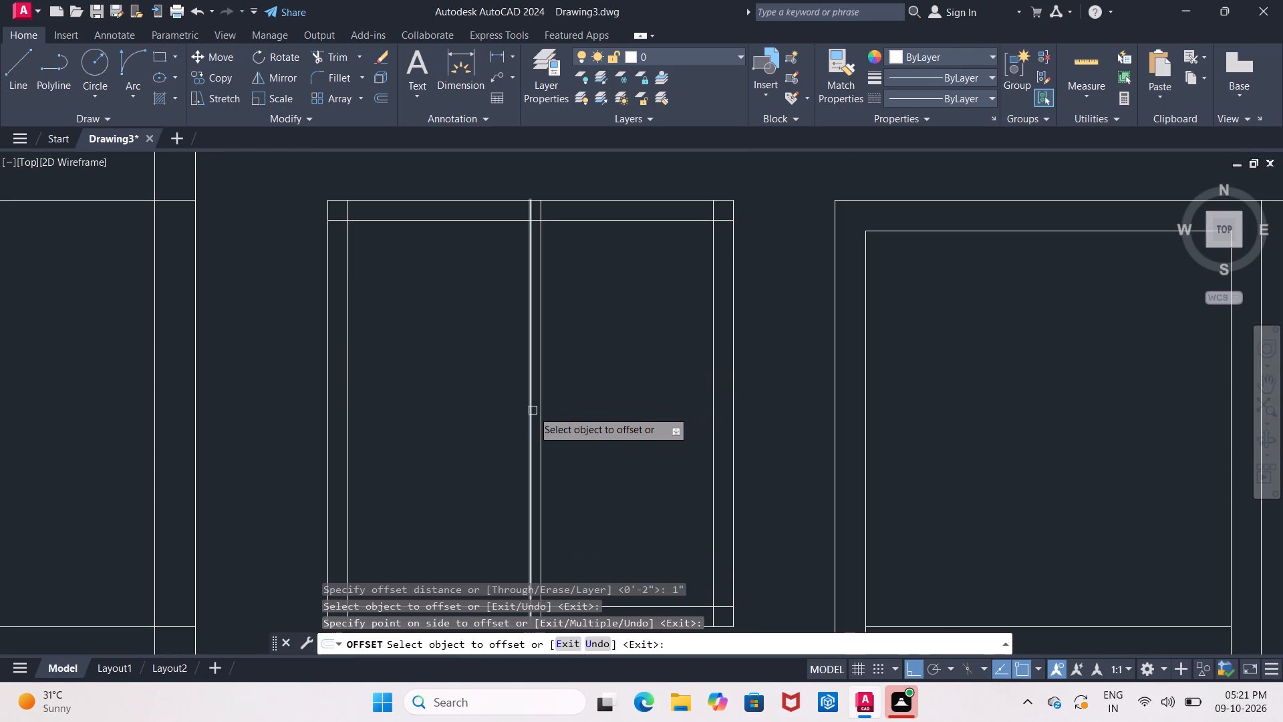
click(533, 410)
click(505, 412)
key(Escape)
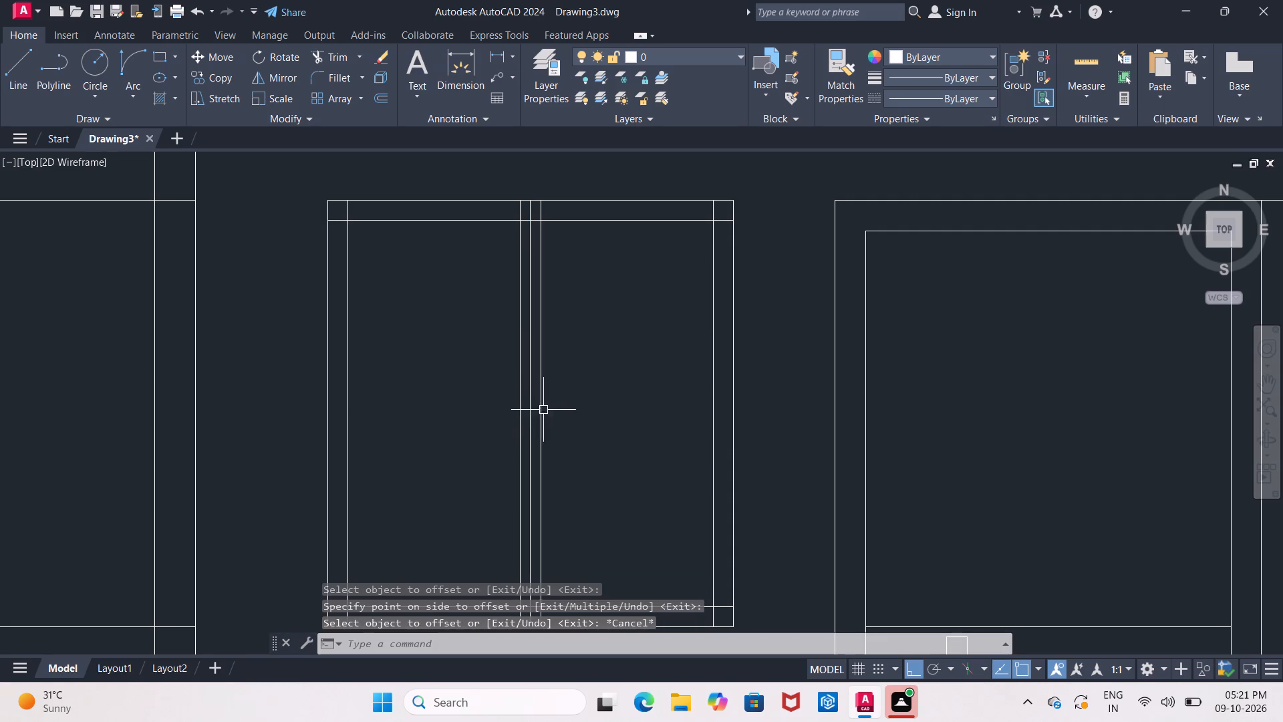
Delete the original vertical centre line between the two 1" offset lines of the middle bay's window.
click(529, 416)
key(Delete)
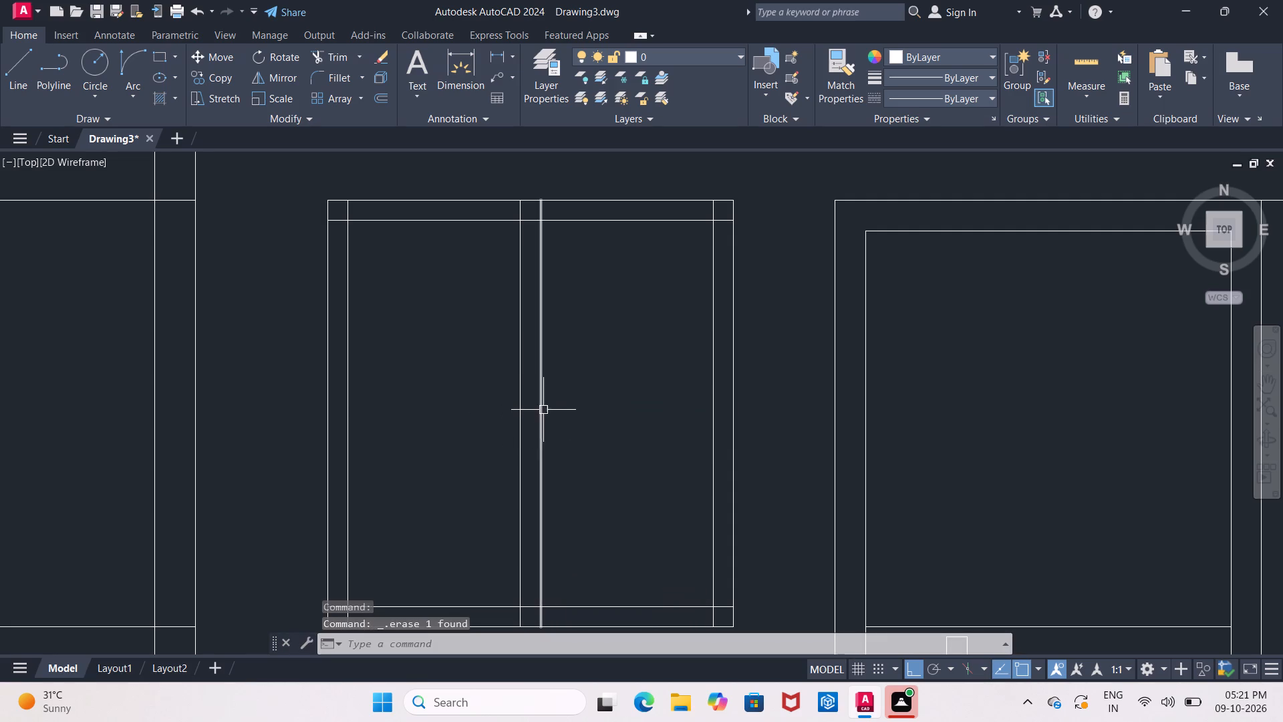
Trim the overlapping frame lines at the top of the middle bay's window, where the mullion meets the head and at the upper-left corner.
middle_drag(584, 392, 622, 375)
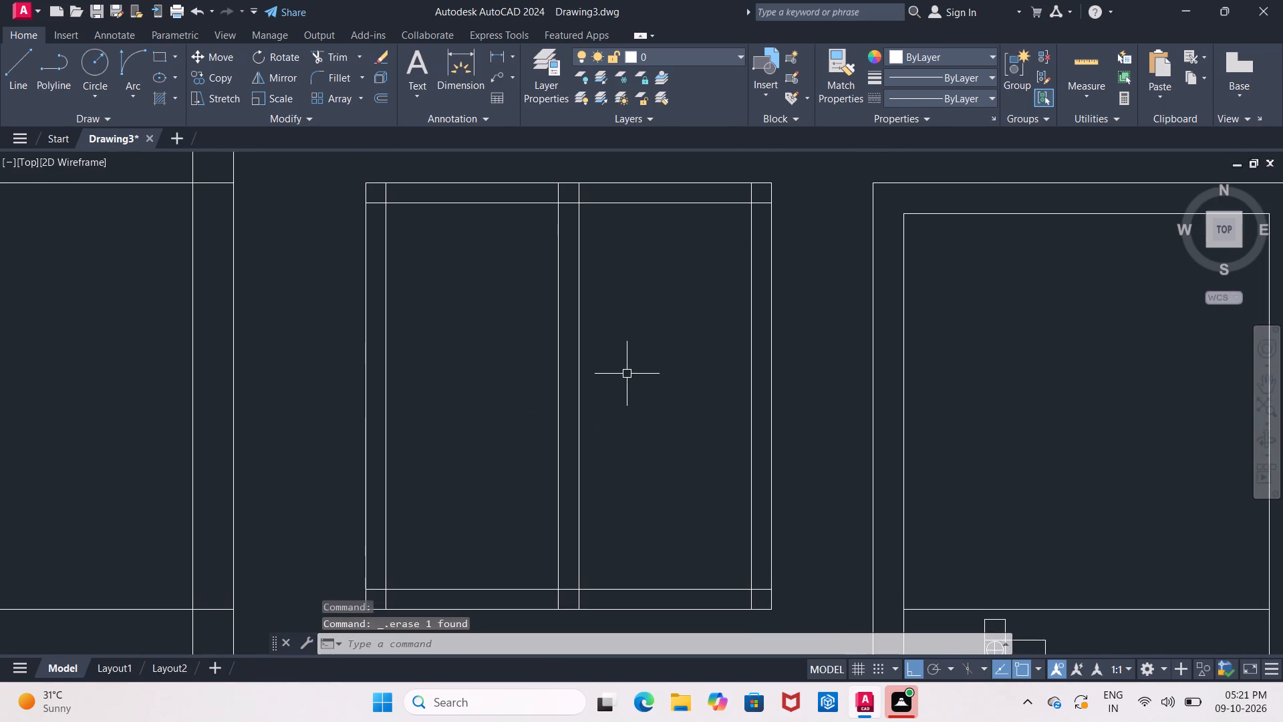
key(Escape)
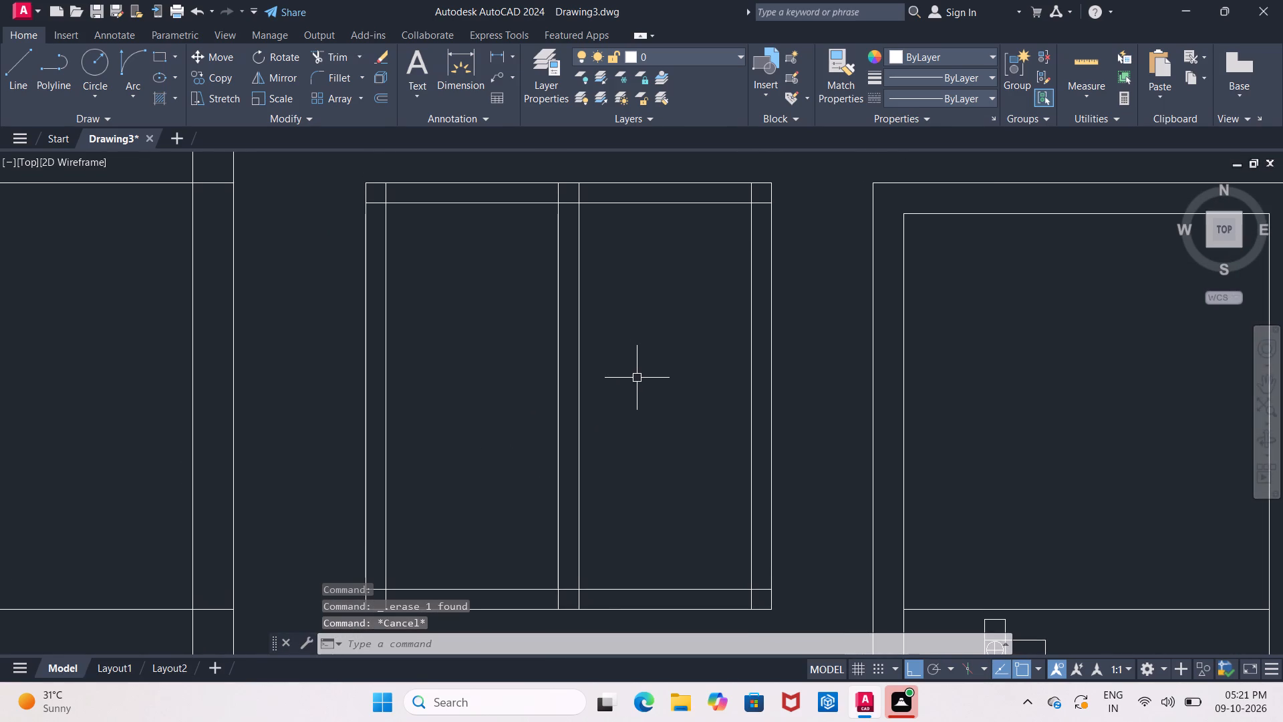
text(TR)
key(Return)
key(Return)
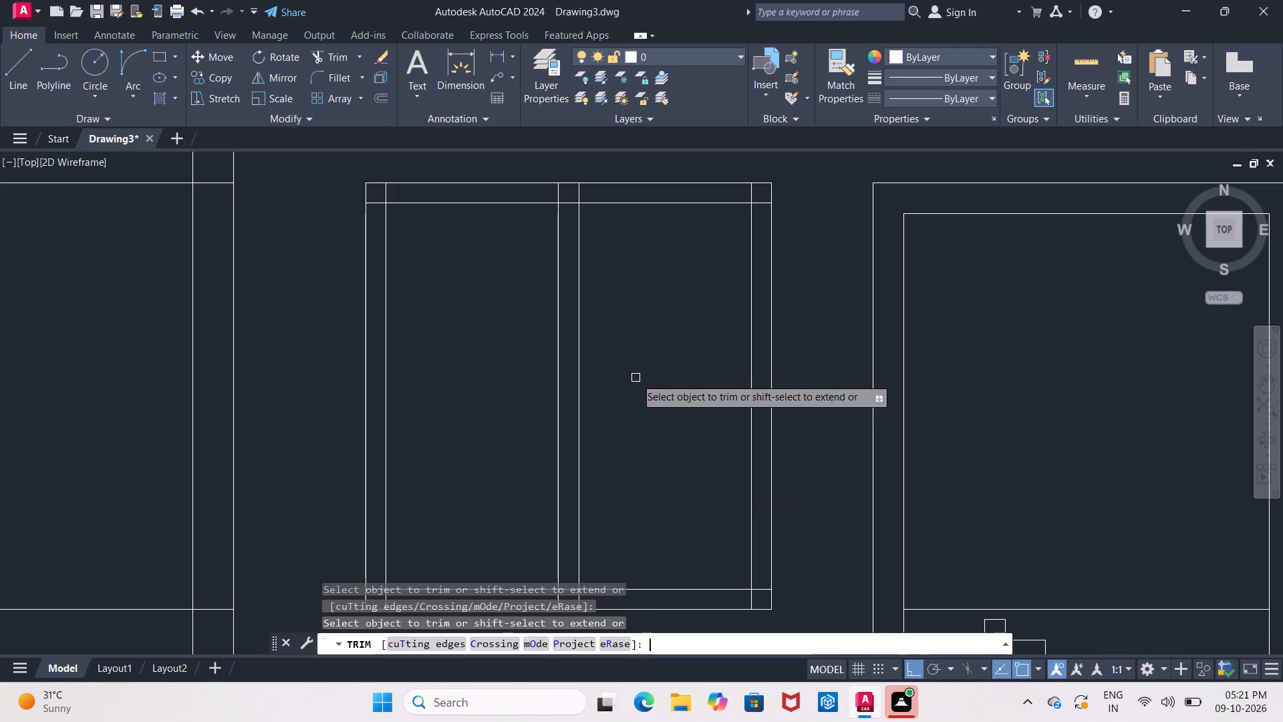
middle_drag(594, 249, 595, 282)
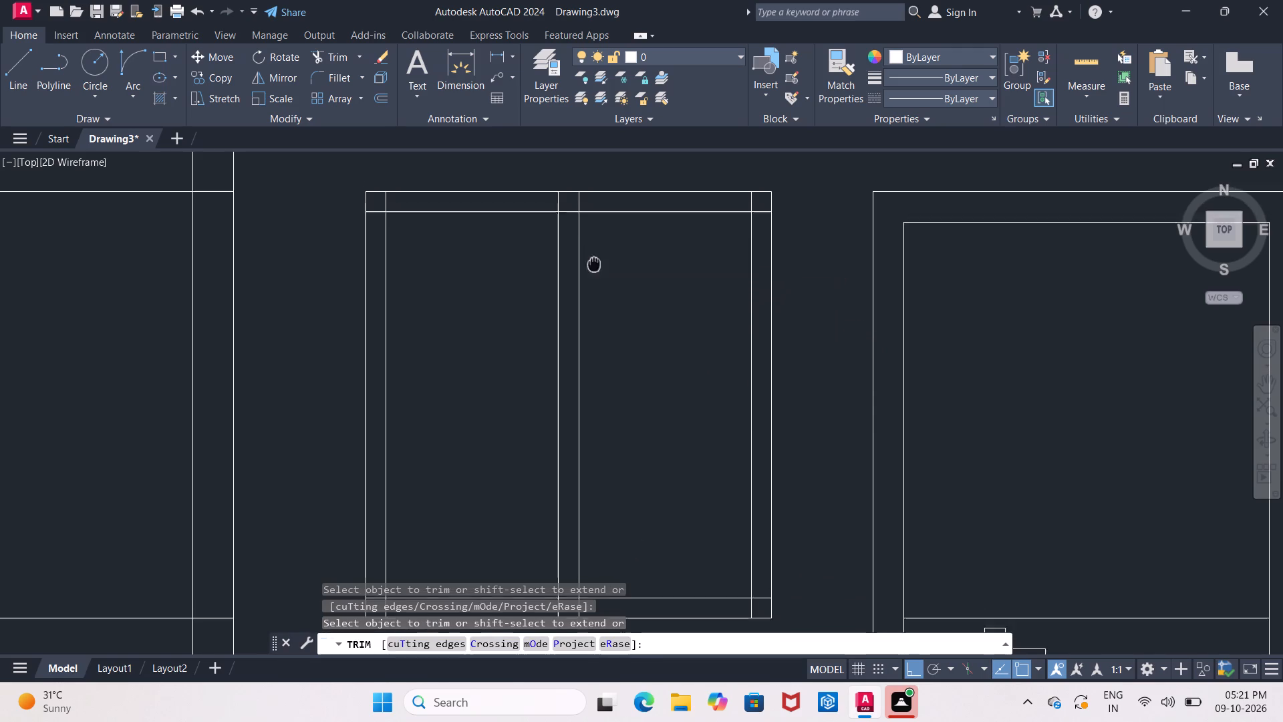
middle_drag(595, 282, 602, 322)
scroll(584, 313, up, 2)
middle_drag(587, 309, 606, 406)
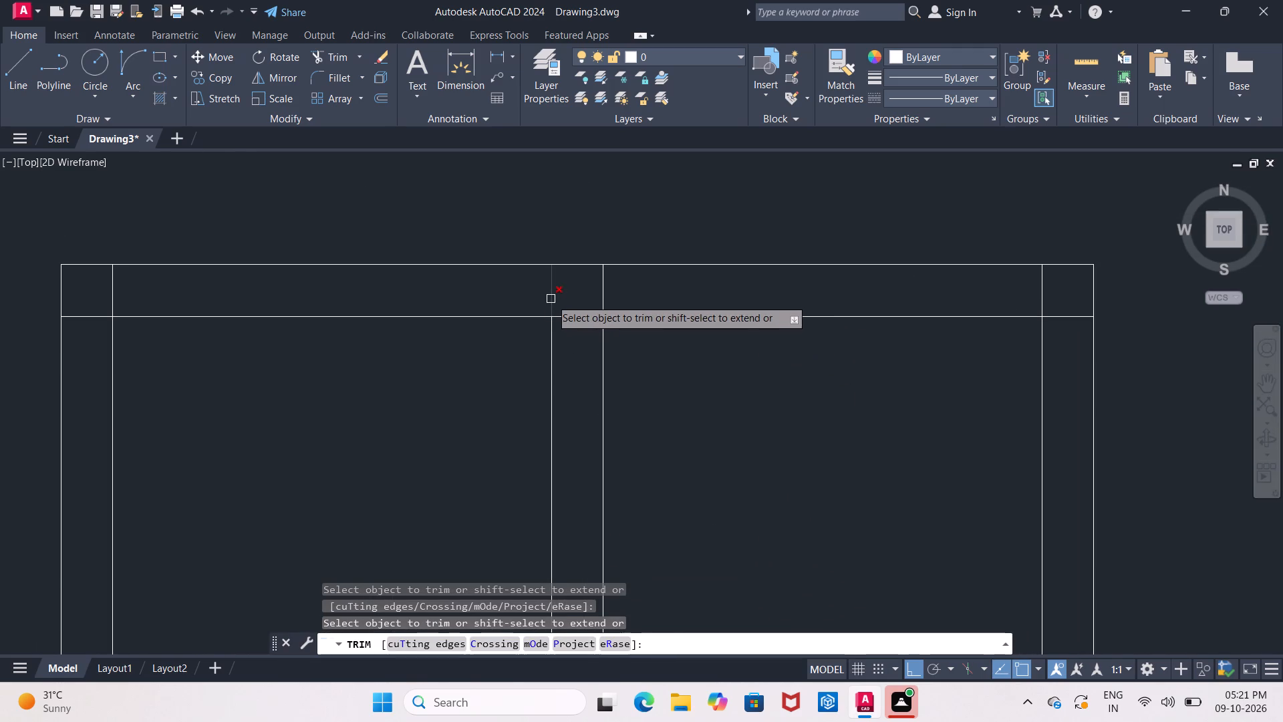
drag(504, 295, 584, 350)
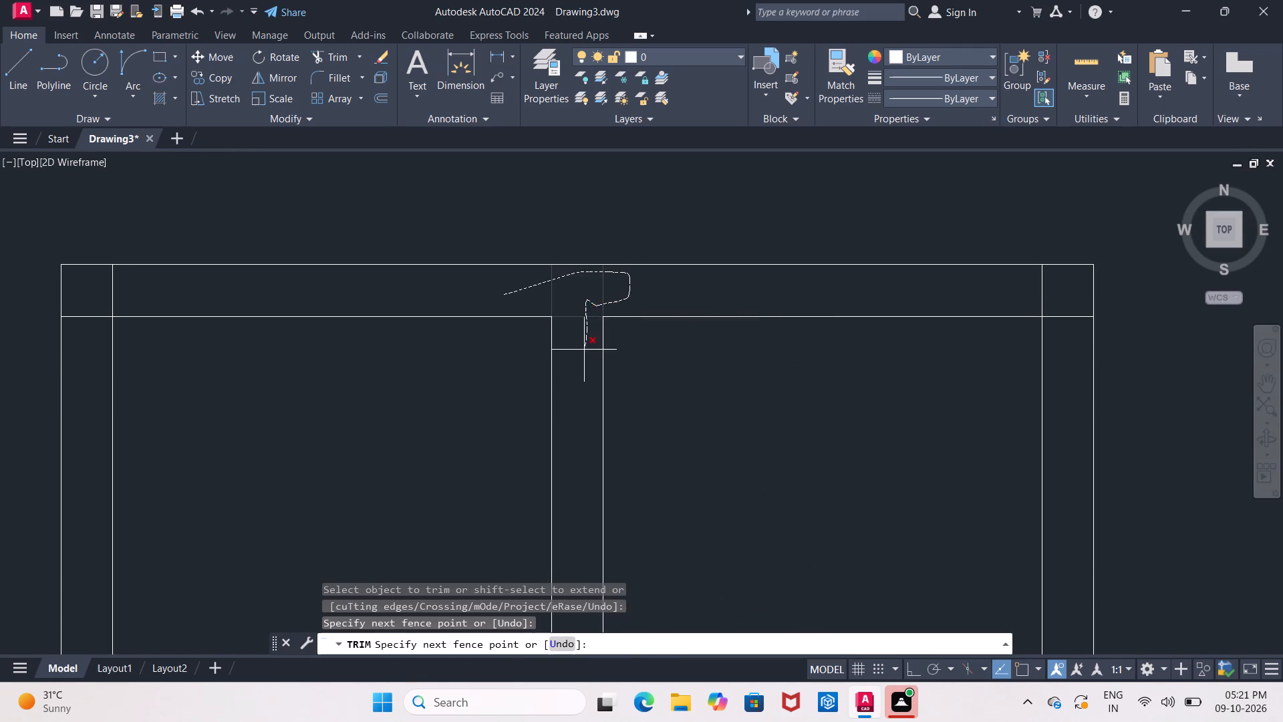
drag(584, 350, 584, 350)
scroll(583, 349, down, 2)
scroll(378, 354, up, 1)
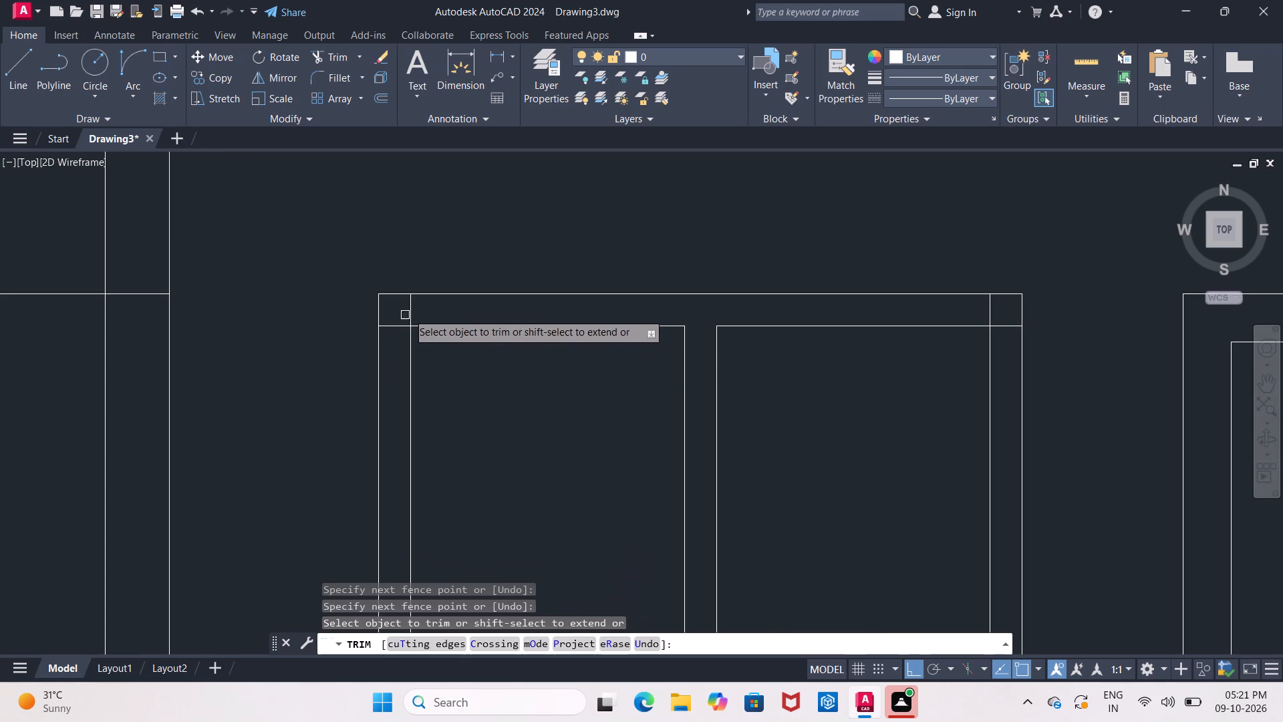
drag(427, 306, 390, 341)
scroll(395, 340, down, 3)
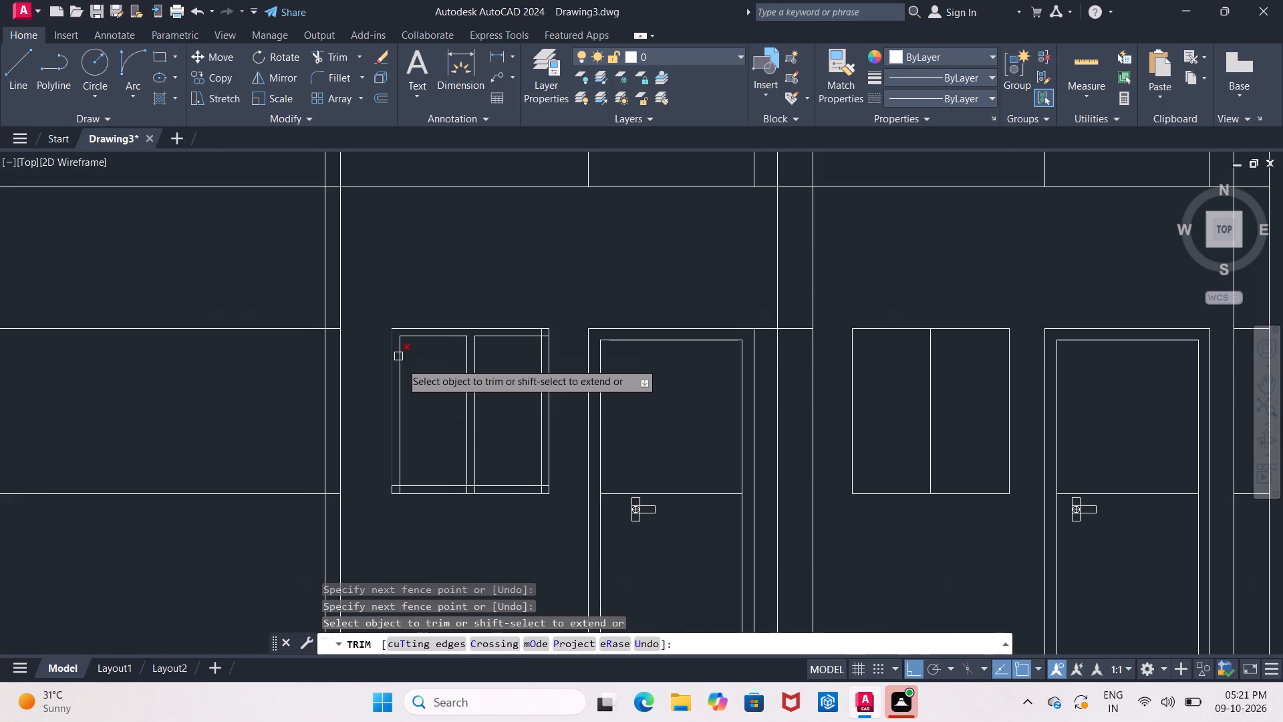
Trim the overlapping frame lines along the bottom of the middle bay's window, at both lower corners and the mullion.
middle_drag(425, 406, 450, 324)
scroll(453, 377, up, 3)
middle_drag(458, 374, 535, 266)
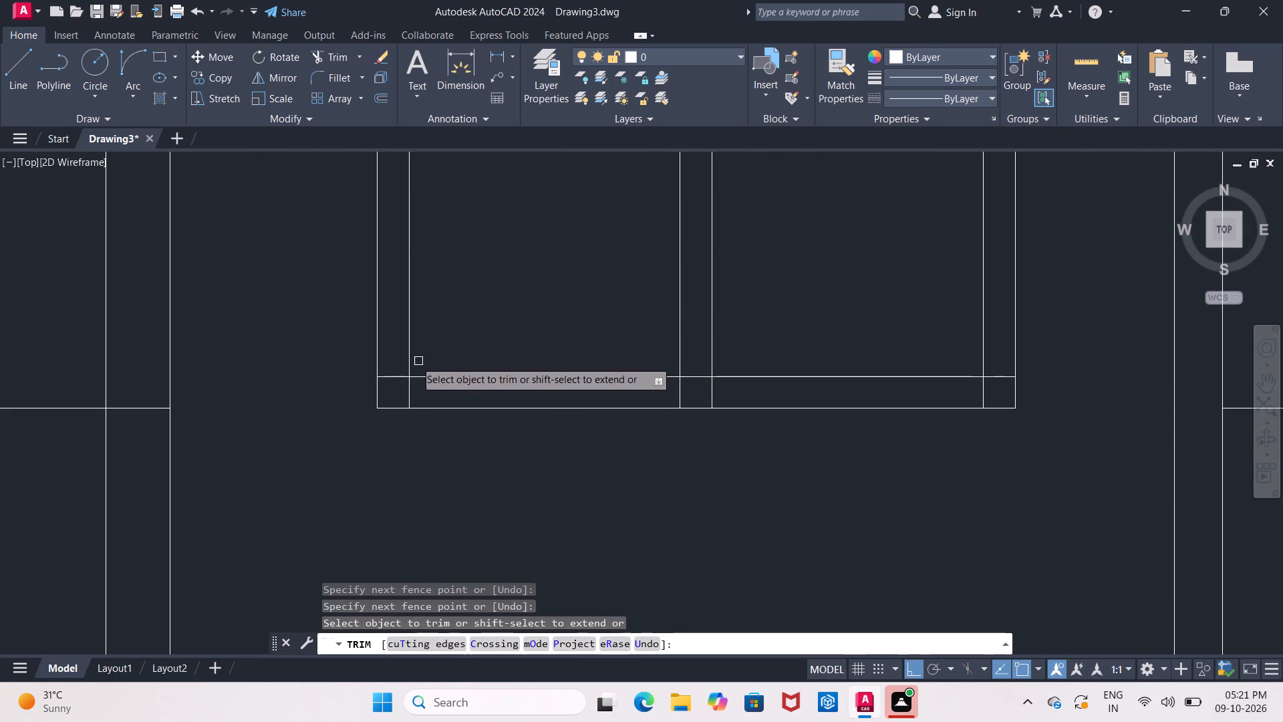
drag(395, 359, 416, 398)
middle_drag(528, 393, 344, 400)
drag(443, 399, 502, 398)
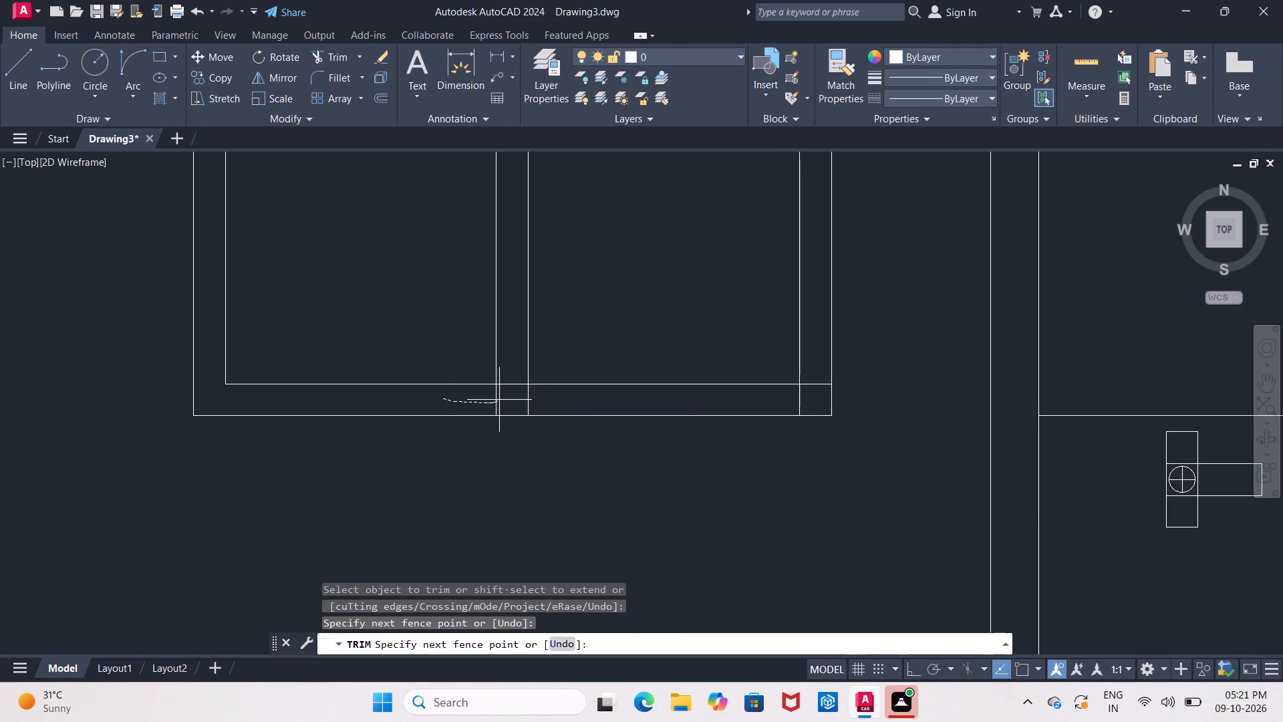
drag(502, 398, 533, 400)
middle_drag(527, 397, 321, 416)
drag(611, 387, 587, 428)
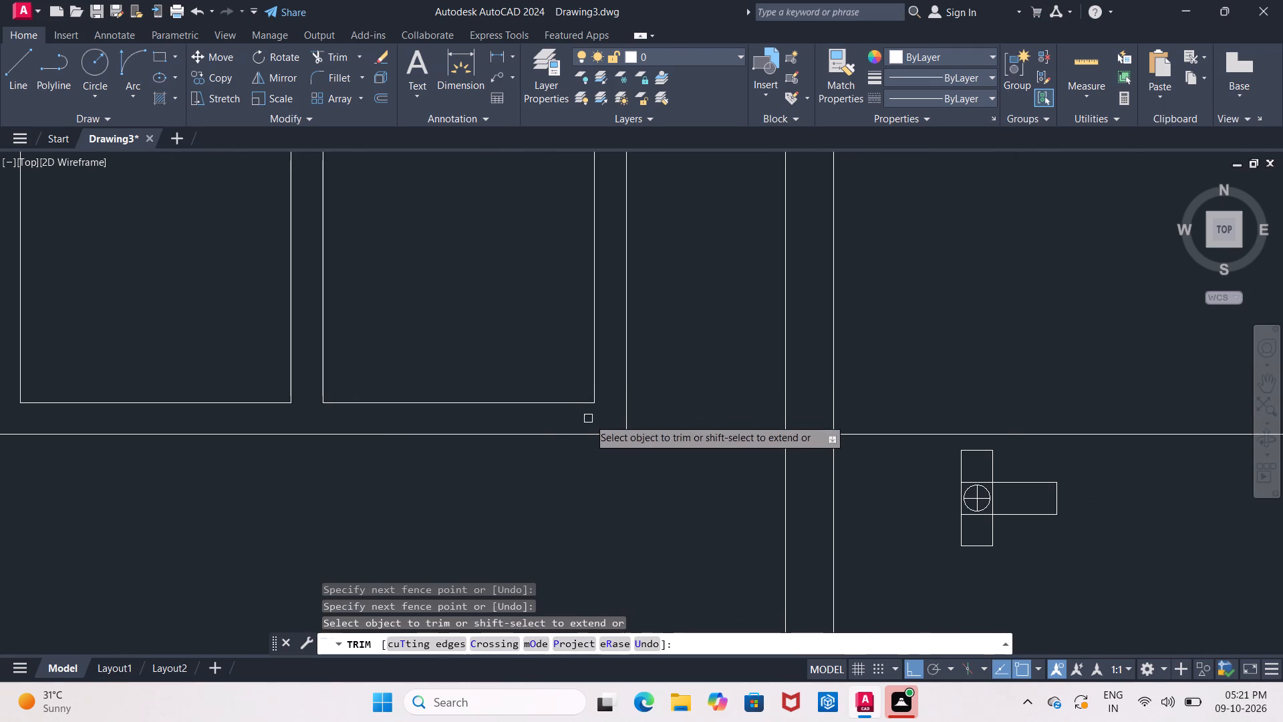
Trim the overlapping inner frame lines at the upper-right corner of the middle bay's window to finish its two panels.
scroll(591, 413, down, 2)
middle_drag(594, 419, 590, 481)
scroll(555, 201, up, 2)
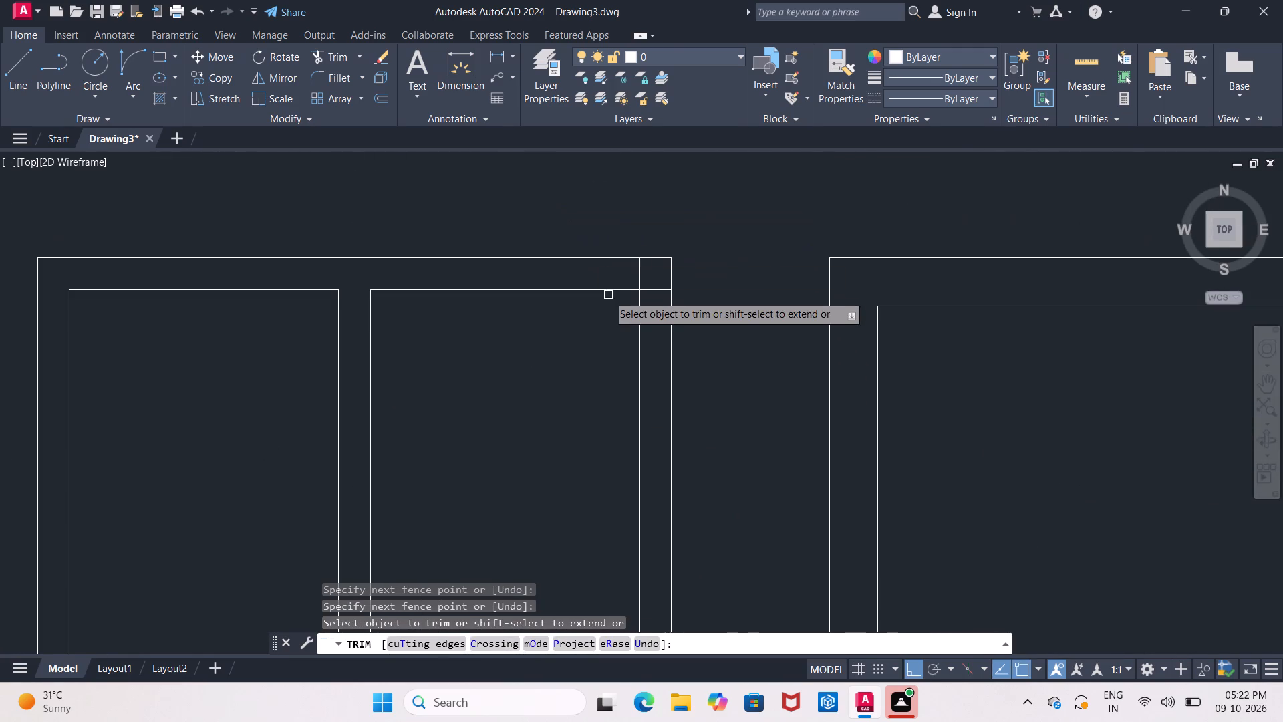
drag(606, 275, 617, 275)
drag(623, 273, 658, 309)
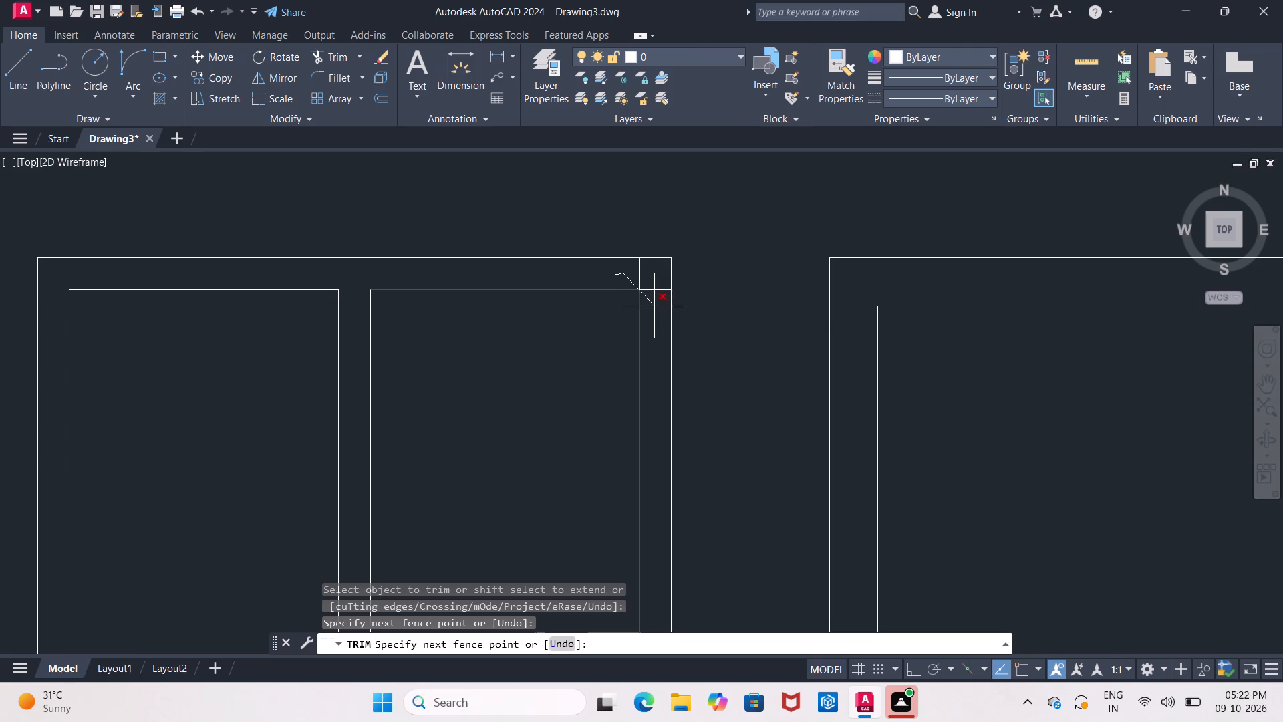
click(660, 291)
scroll(660, 295, down, 3)
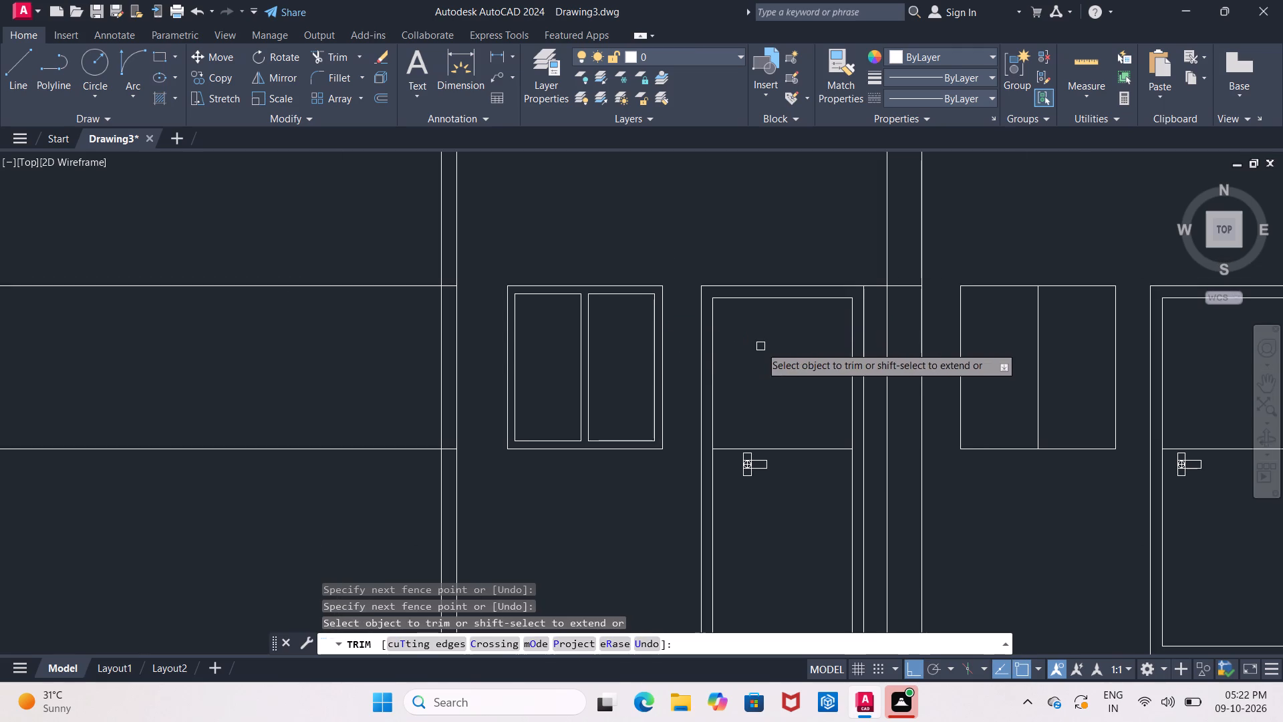
Trim the door-head level line from the gap beside the middle bay's door frame and across the adjoining wall.
middle_drag(761, 346, 353, 313)
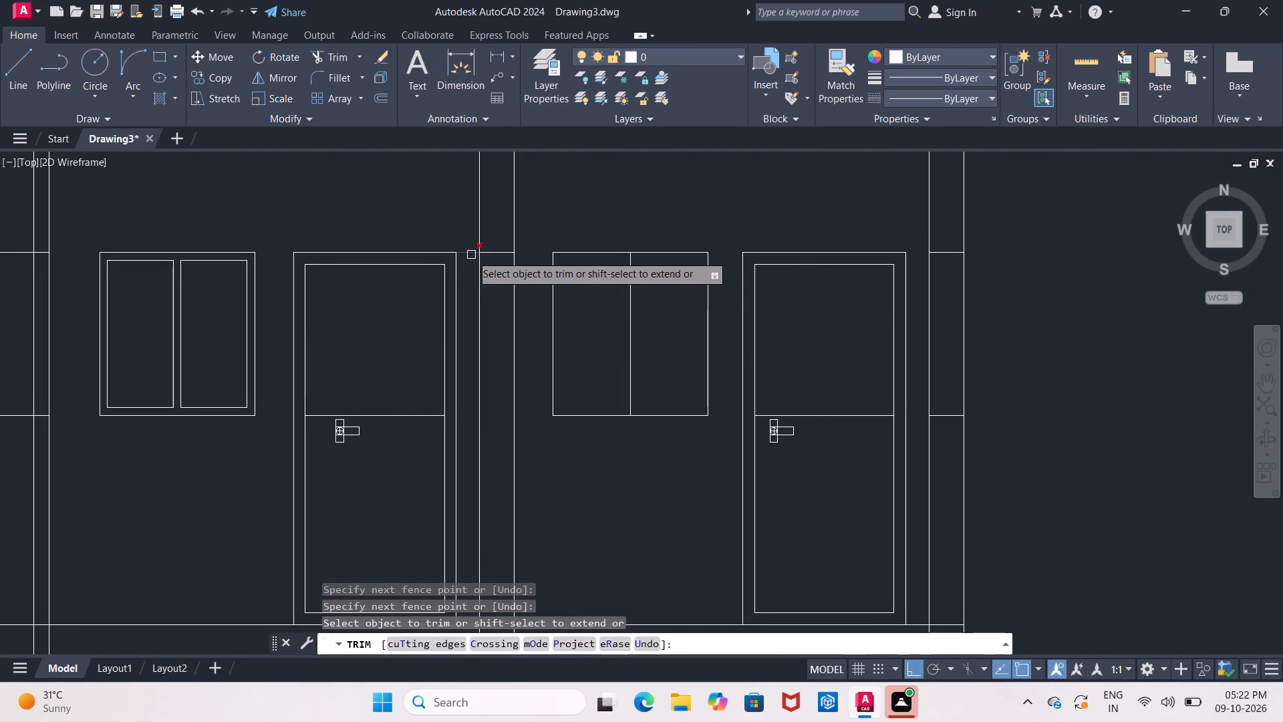
click(471, 255)
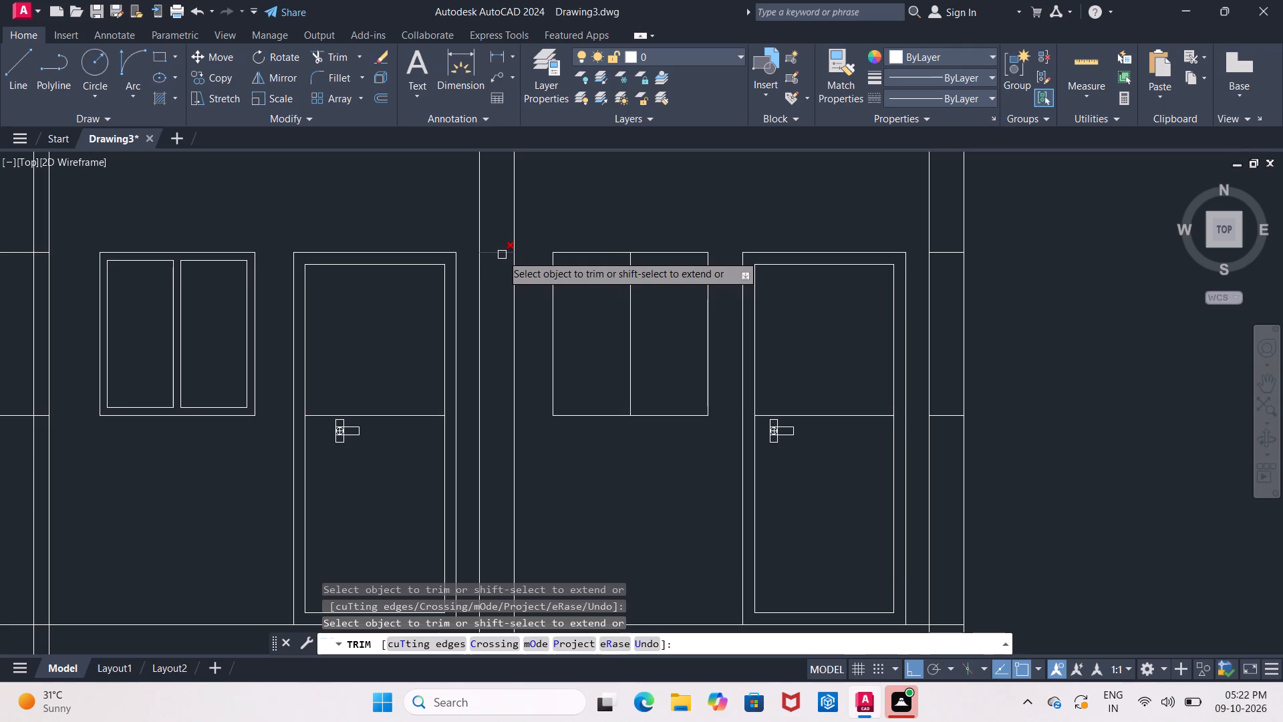
click(502, 255)
Offset the four outline edges of the right-hand bay's window 2" inward to form its frame.
scroll(503, 263, down, 2)
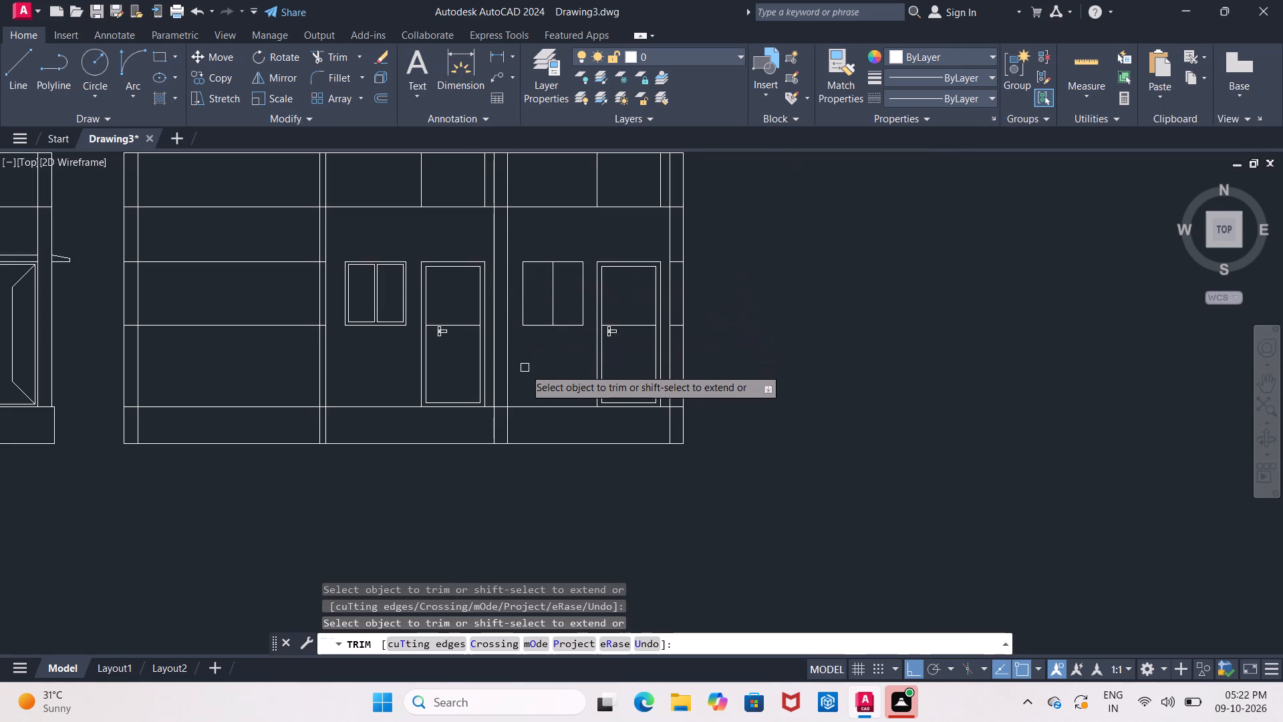
middle_drag(525, 369, 501, 397)
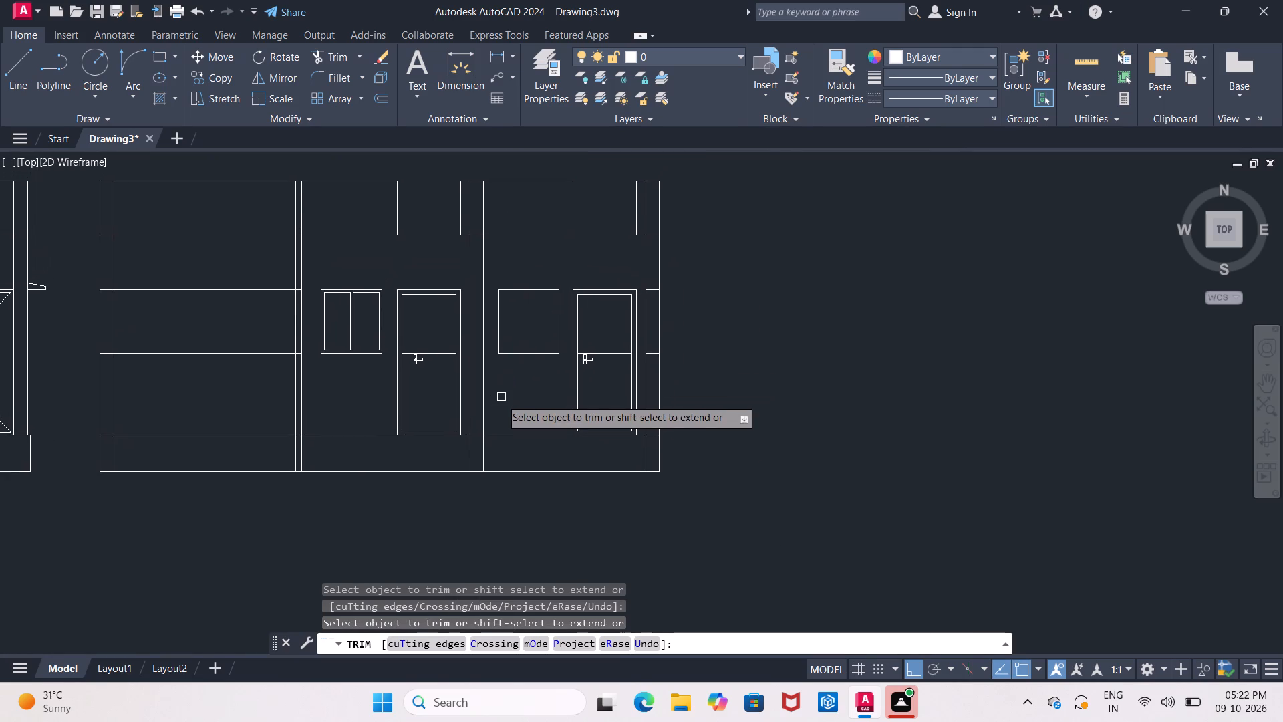
middle_drag(506, 391, 503, 406)
scroll(524, 380, up, 2)
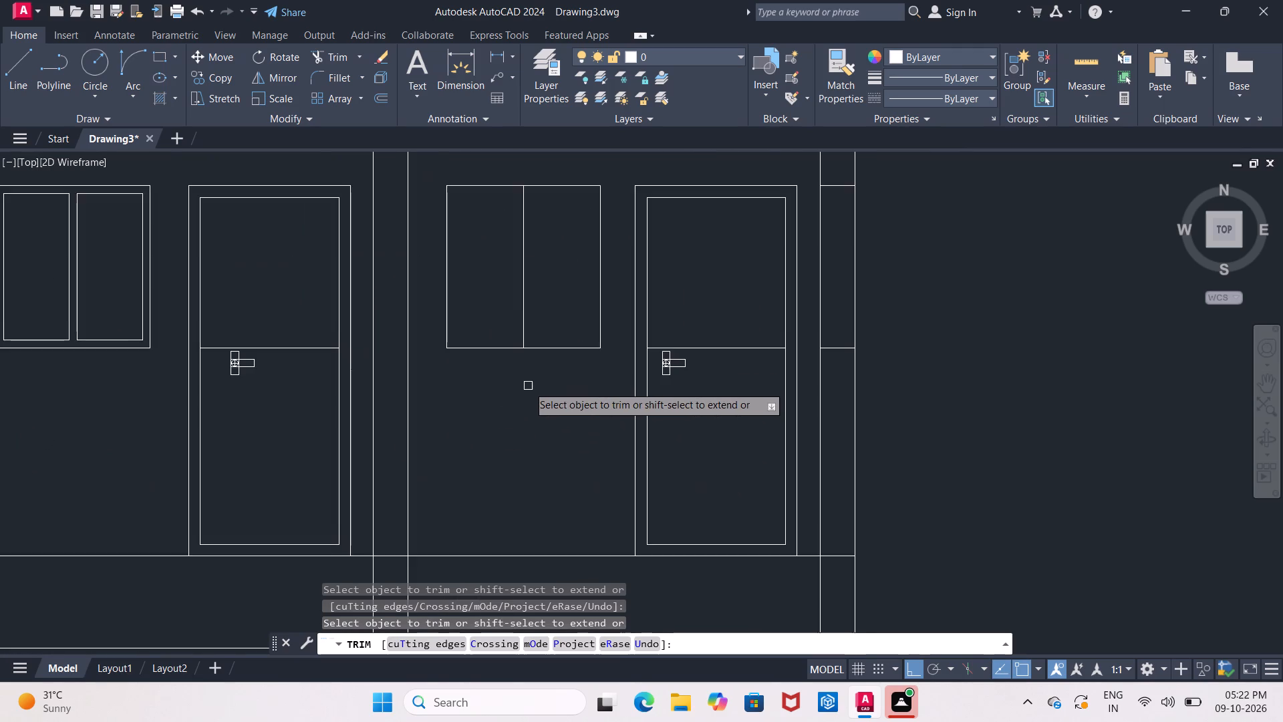
middle_drag(529, 386, 540, 421)
key(Escape)
key(o)
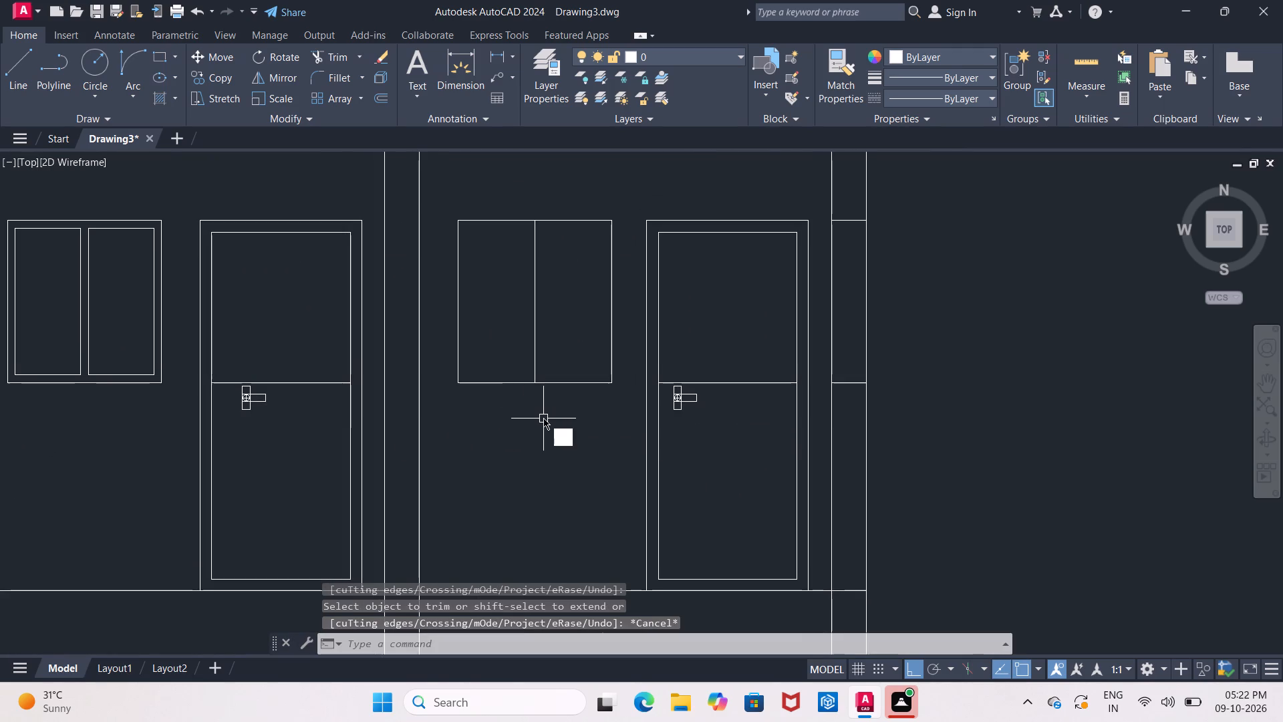
key(Return)
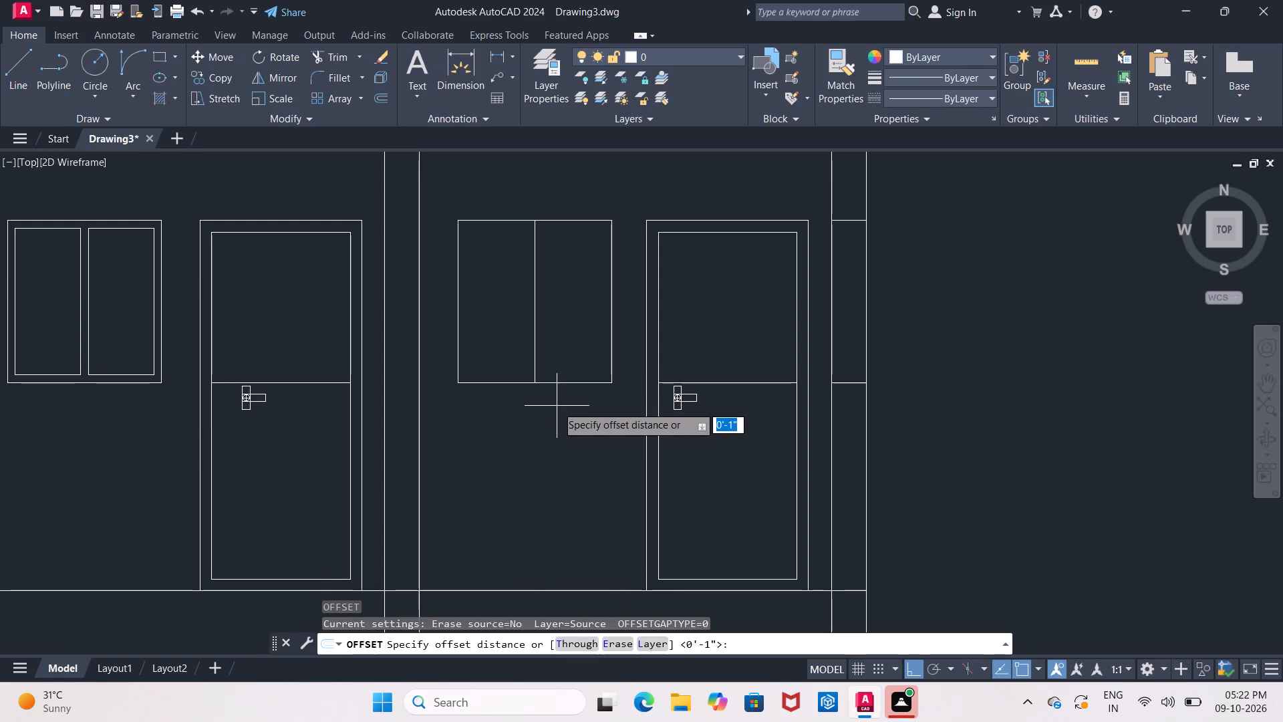
key(2)
key(shift+quotedbl)
key(Return)
scroll(557, 406, up, 1)
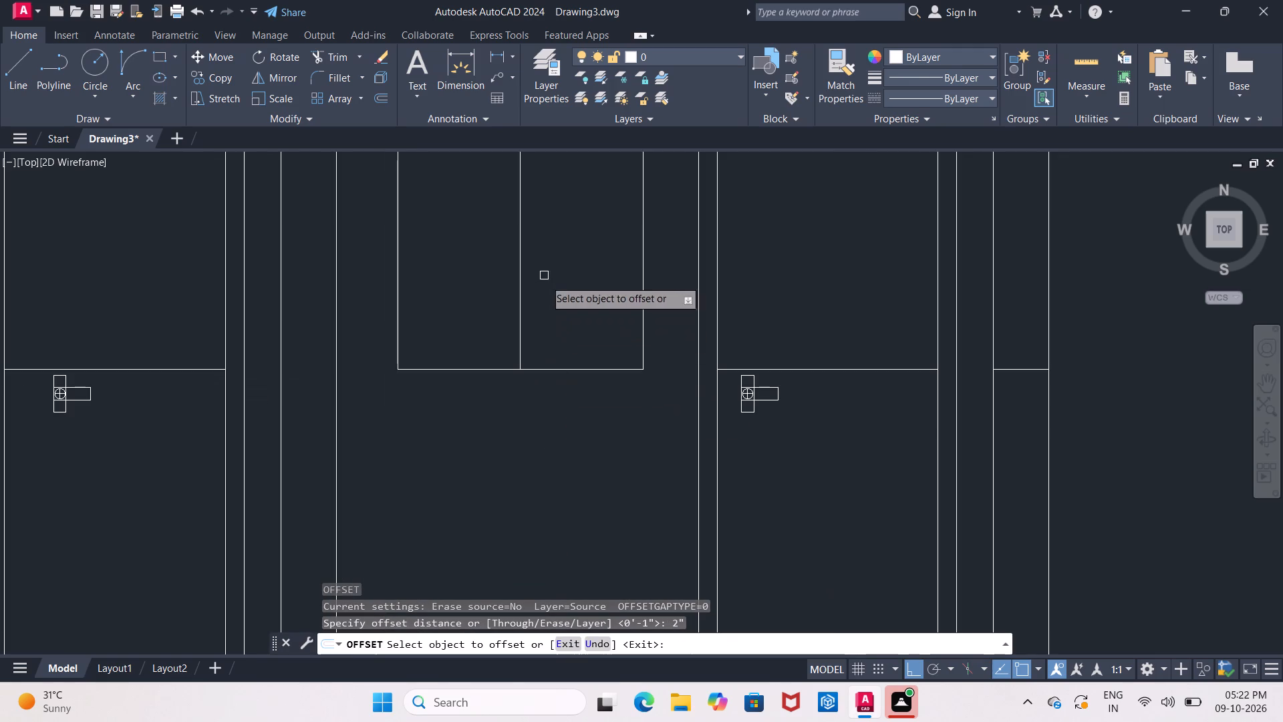
middle_drag(547, 286, 542, 382)
click(577, 209)
click(576, 262)
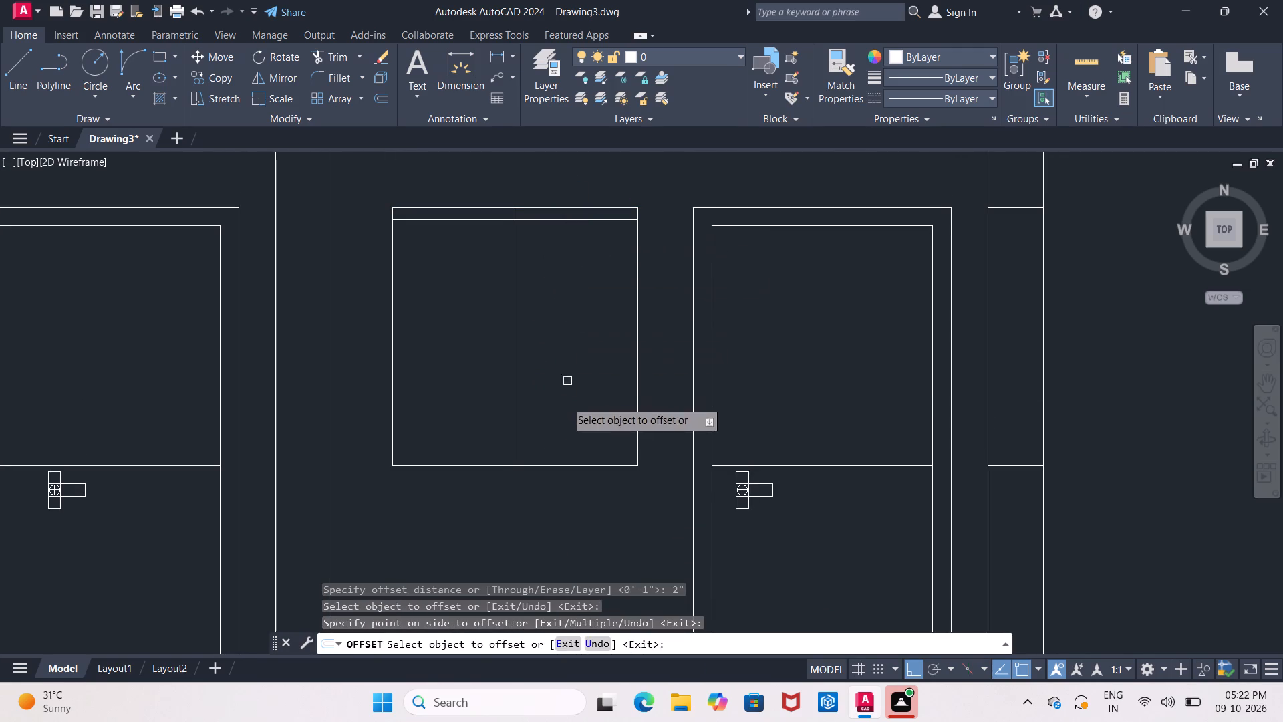
click(559, 465)
click(567, 425)
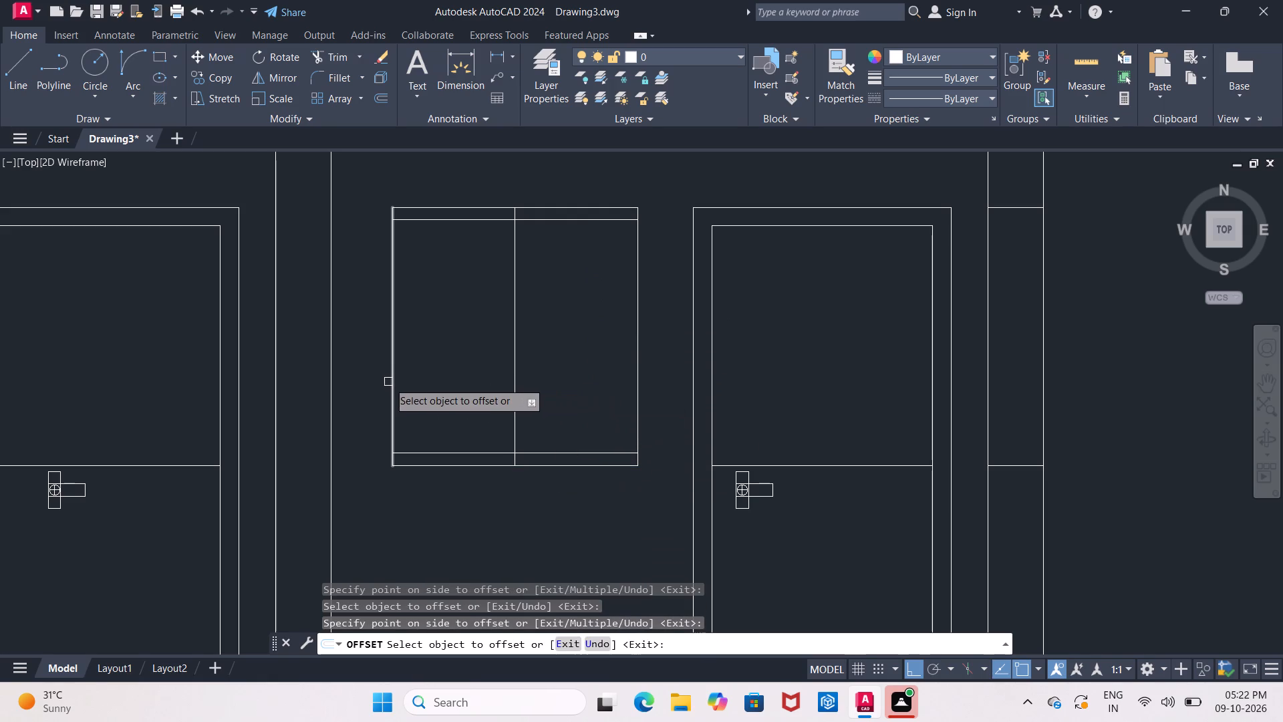
click(388, 382)
click(432, 390)
drag(637, 383, 629, 382)
click(585, 382)
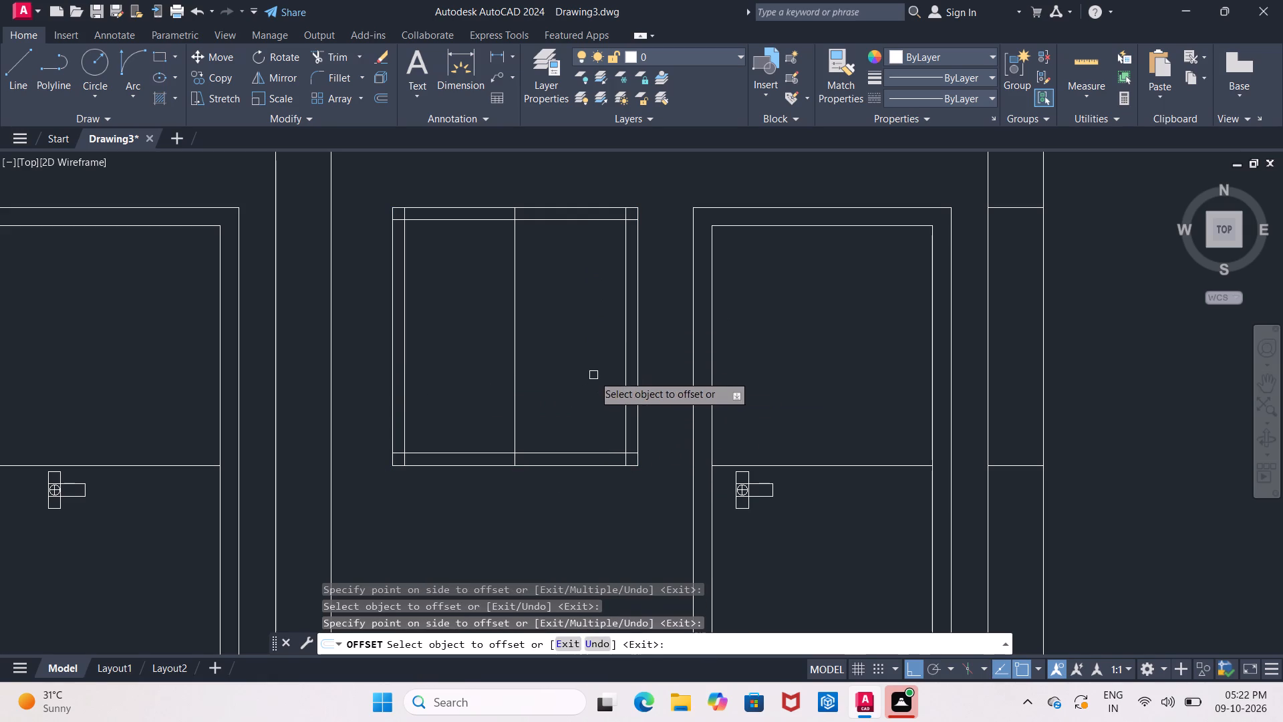
key(Return)
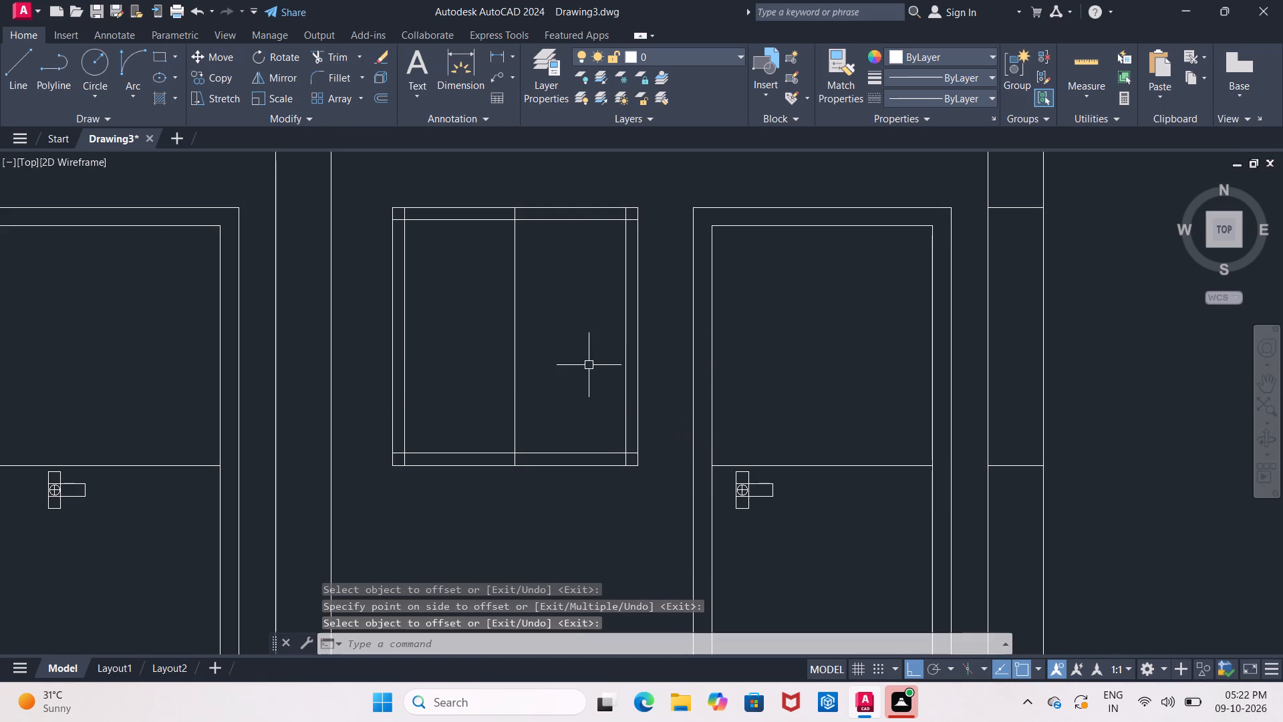
Form the right-hand window's mullion by offsetting its centre line 1" to each side and deleting the original centre line.
key(Return)
key(1)
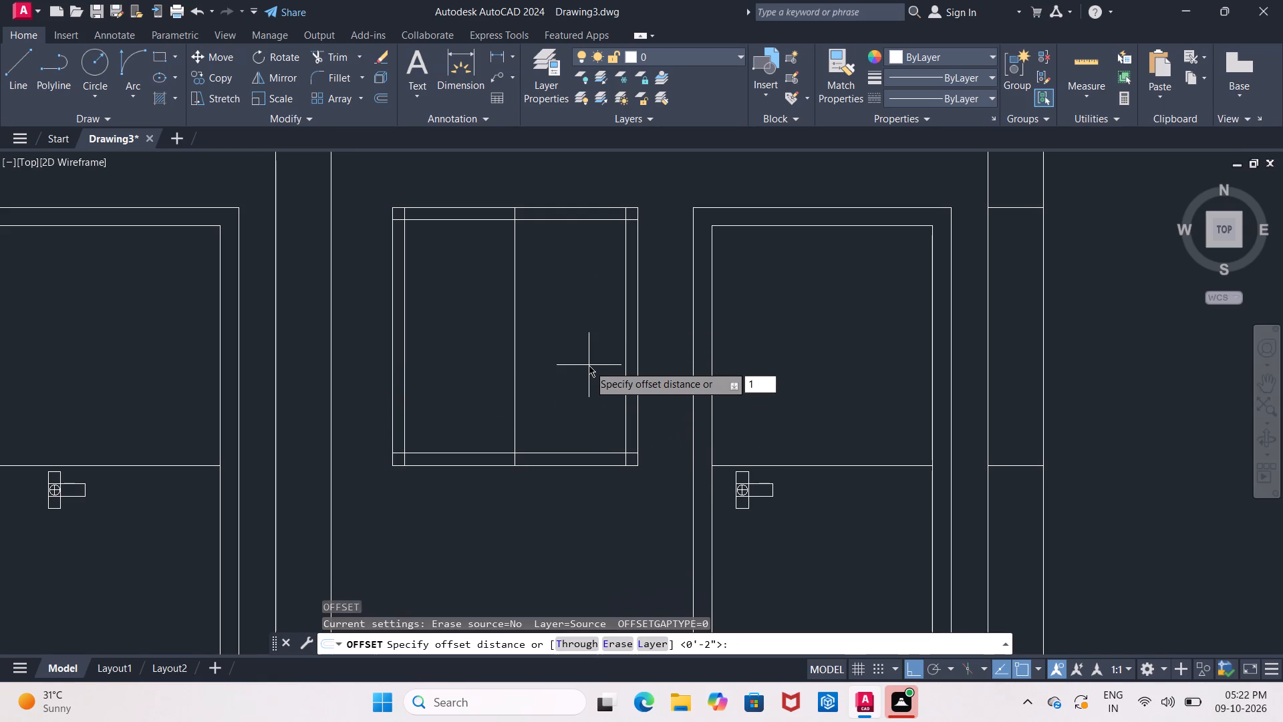
key(shift+quotedbl)
key(Return)
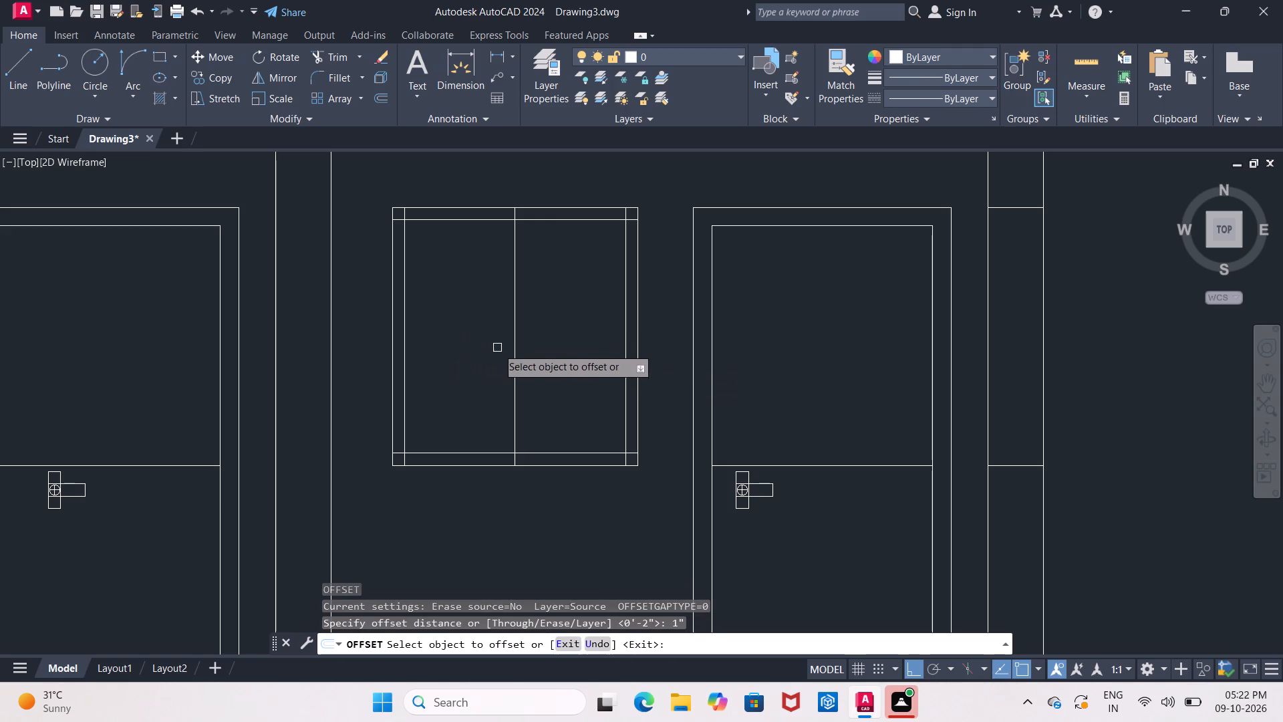
click(512, 351)
click(569, 352)
click(511, 363)
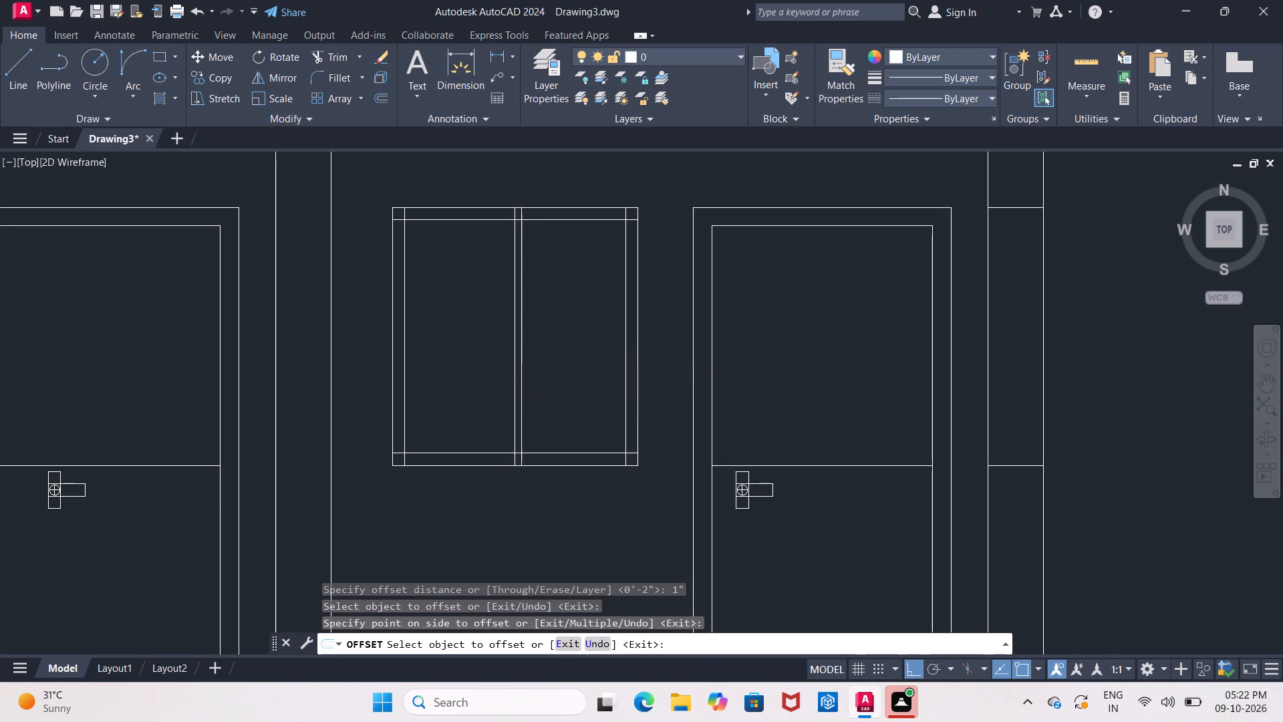
click(464, 364)
key(Escape)
click(513, 376)
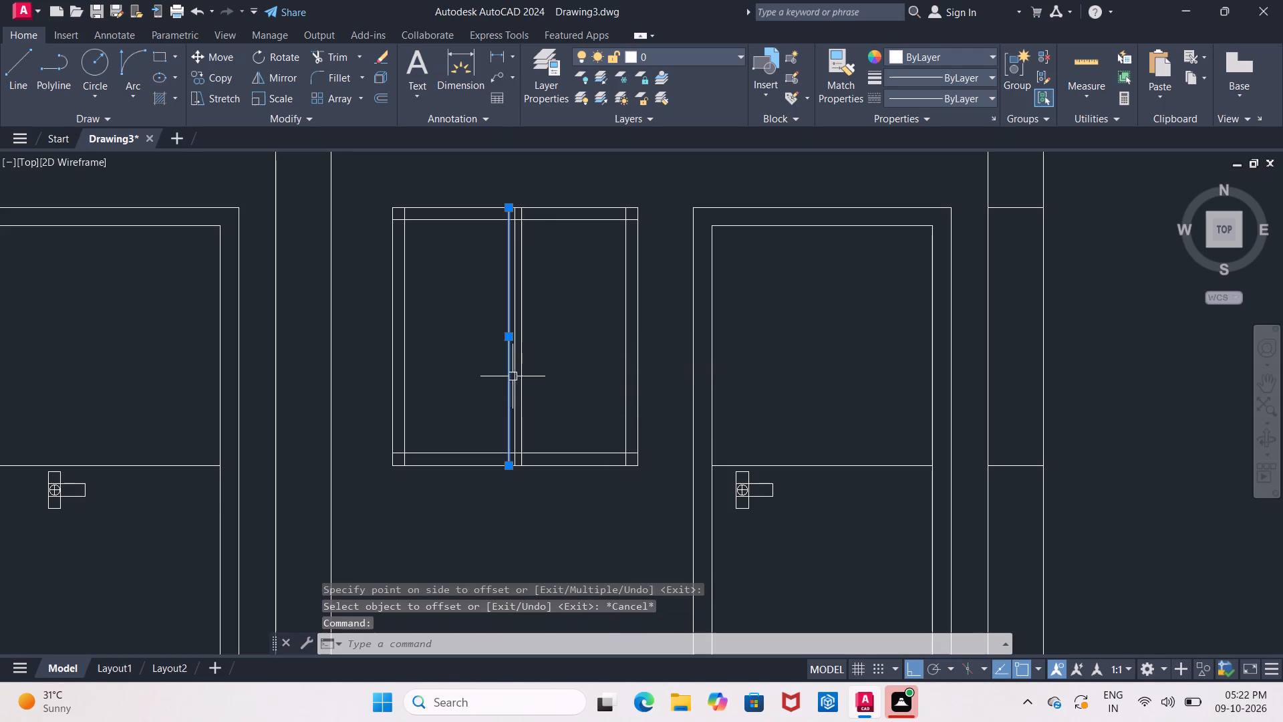
key(Escape)
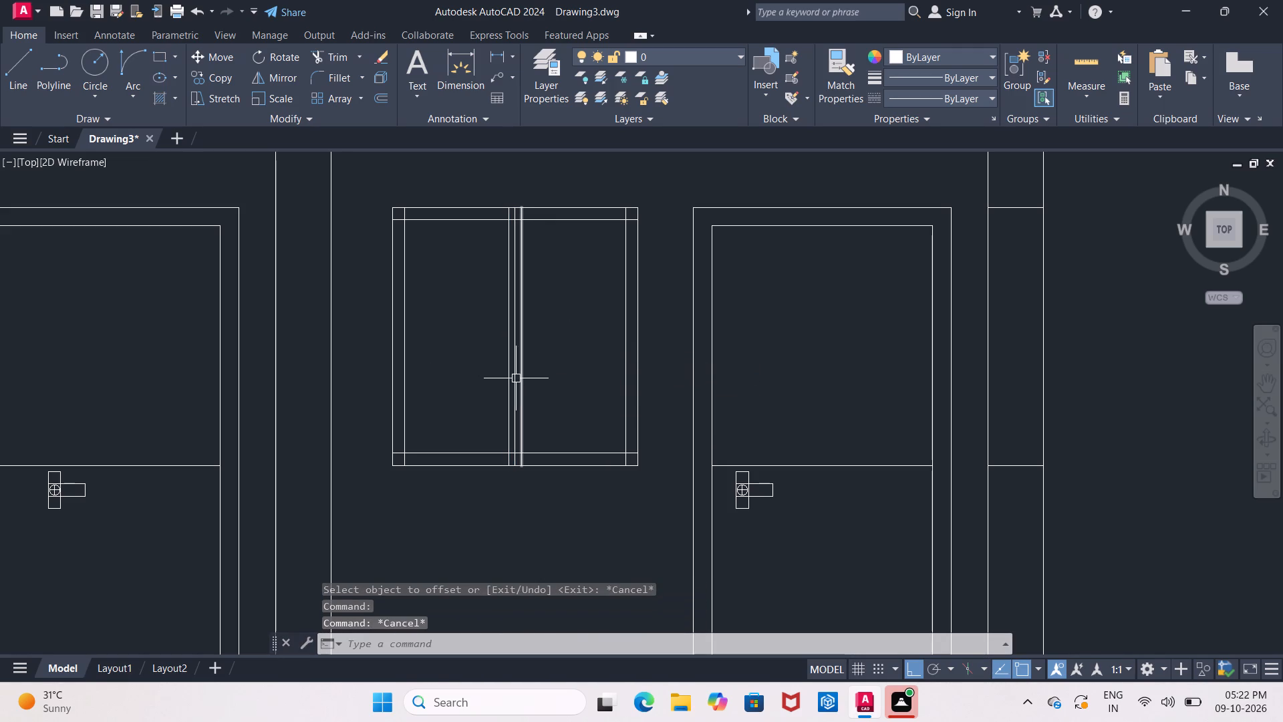
click(516, 378)
key(Delete)
Trim the overlapping frame lines along the top of the right-hand bay's window, at both upper corners and the mullion.
middle_drag(557, 328, 557, 378)
key(Escape)
text(TR)
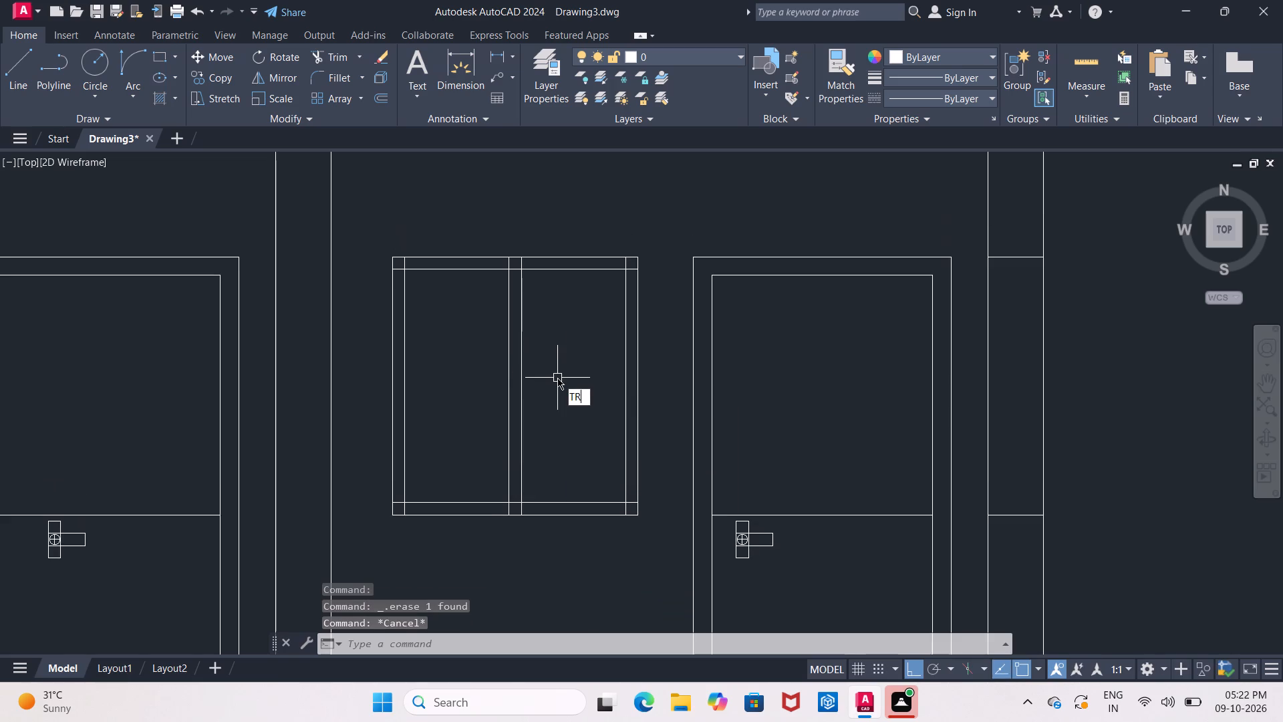
key(Return)
key(Return)
scroll(430, 284, up, 2)
middle_drag(436, 303, 444, 346)
scroll(444, 343, down, 1)
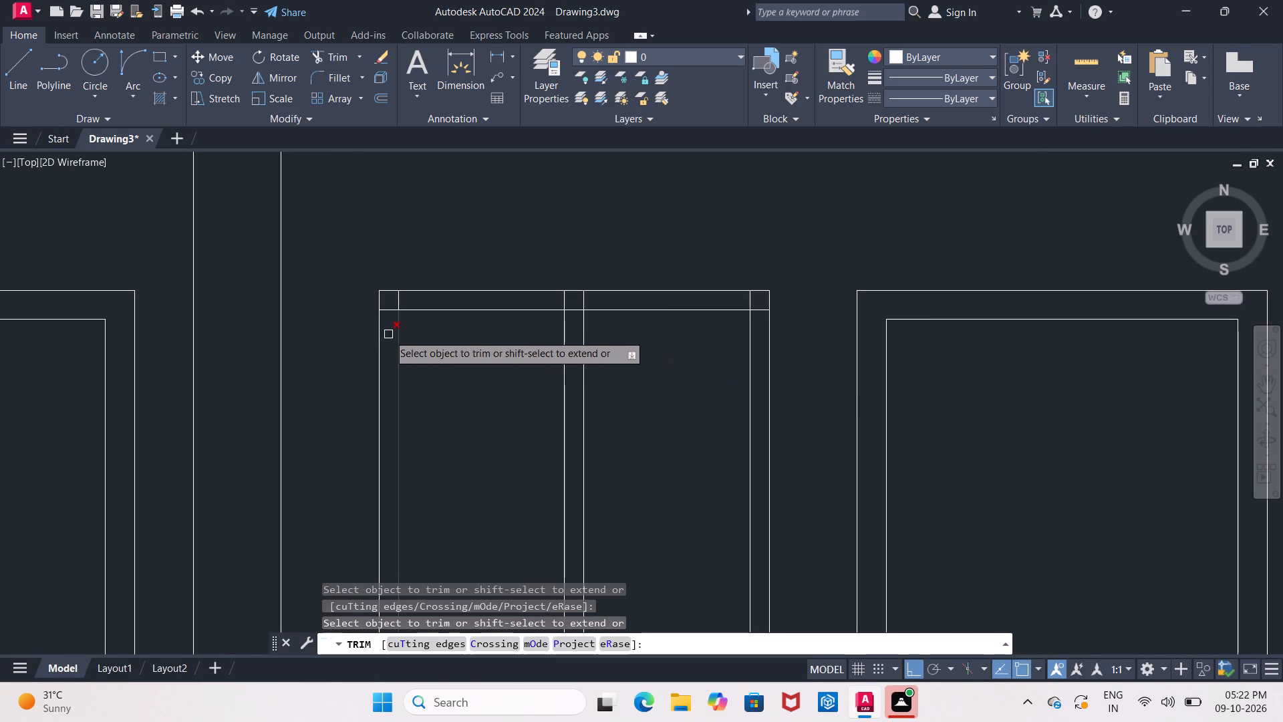
scroll(385, 325, up, 3)
drag(463, 233, 394, 289)
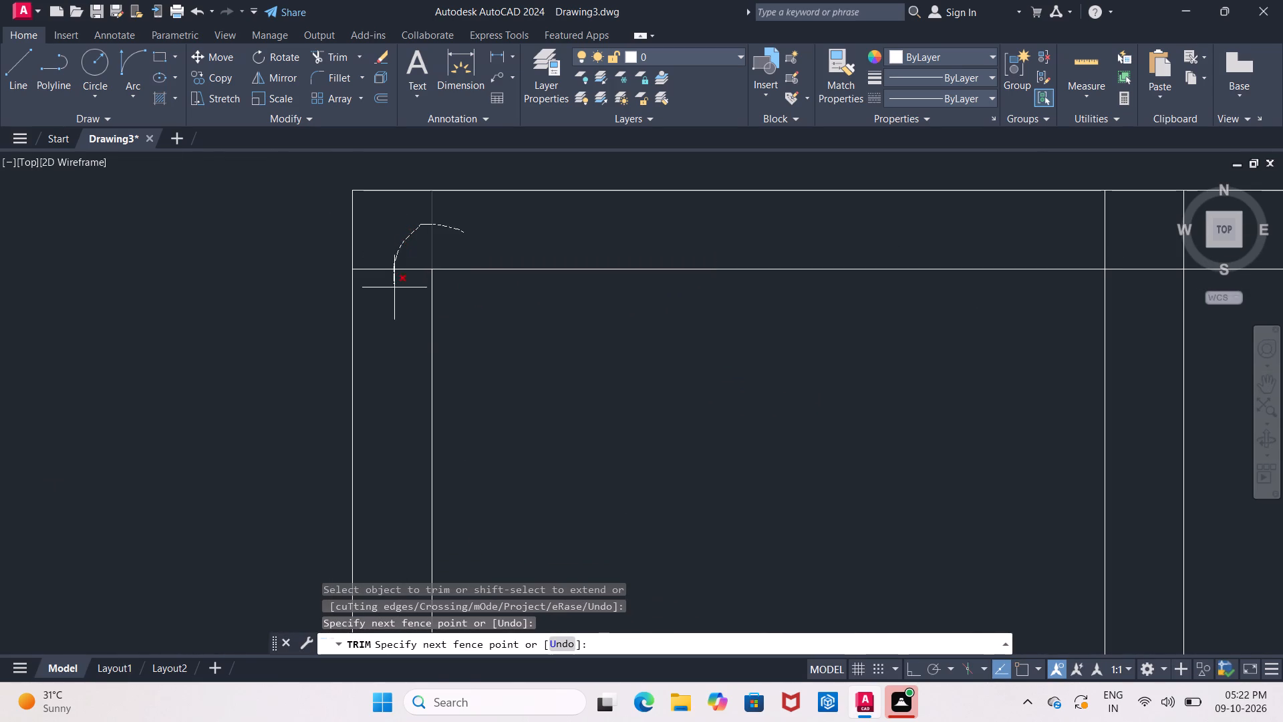
drag(394, 289, 395, 290)
scroll(394, 290, down, 2)
drag(758, 269, 692, 292)
middle_drag(747, 312, 745, 312)
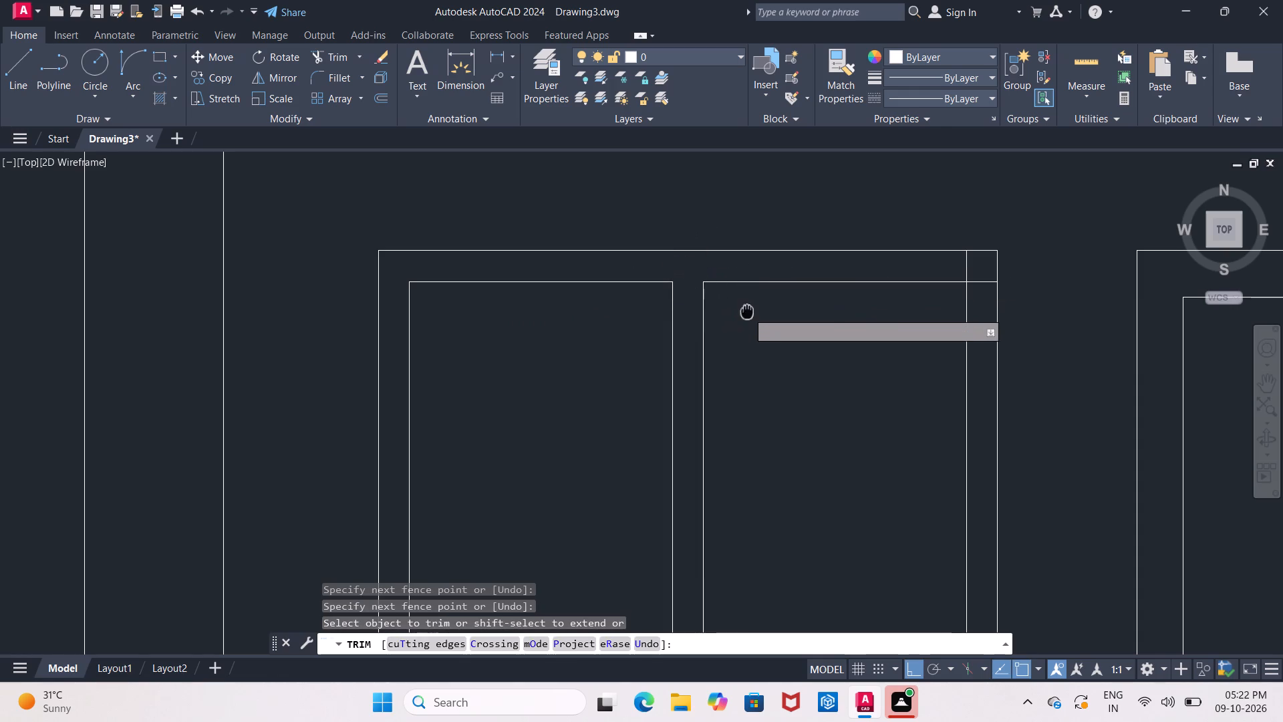
middle_drag(745, 312, 397, 361)
drag(566, 311, 634, 338)
Trim the overlapping frame lines along the bottom of the right-hand bay's window, at both lower corners and the mullion.
scroll(632, 338, down, 4)
scroll(538, 439, up, 5)
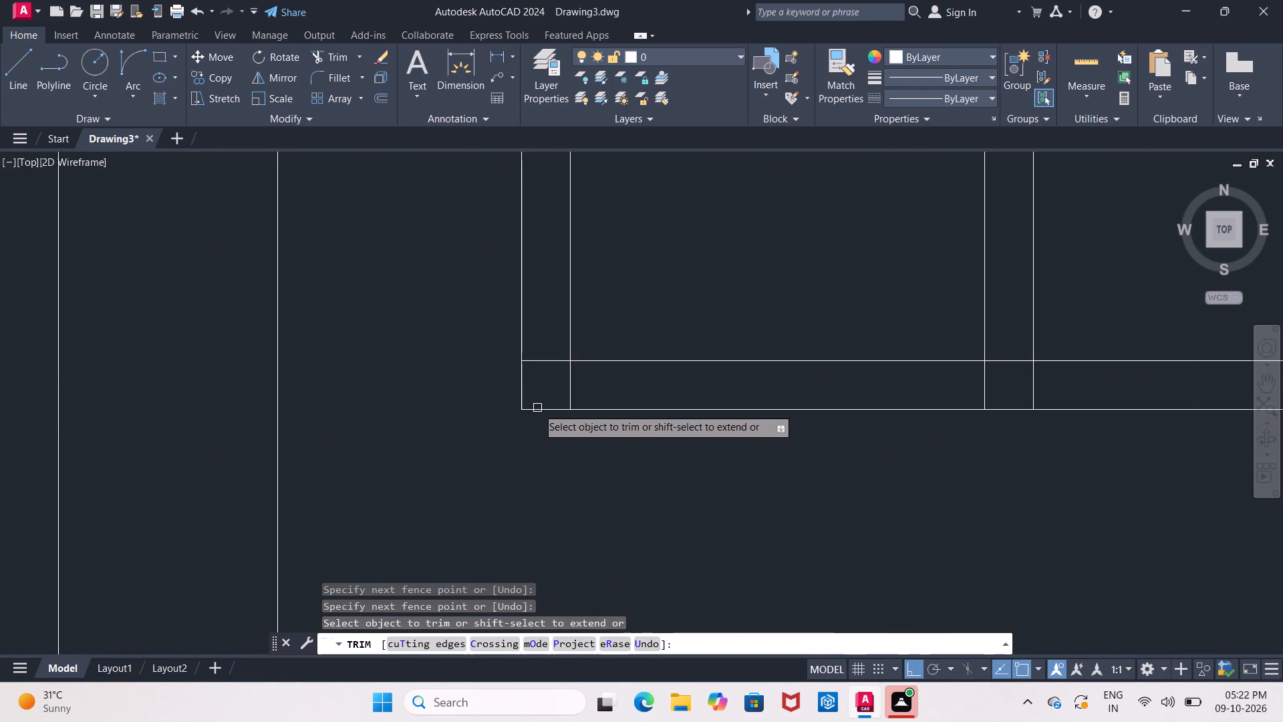
drag(539, 338, 584, 386)
scroll(583, 386, down, 2)
middle_drag(561, 390, 404, 386)
drag(538, 383, 593, 379)
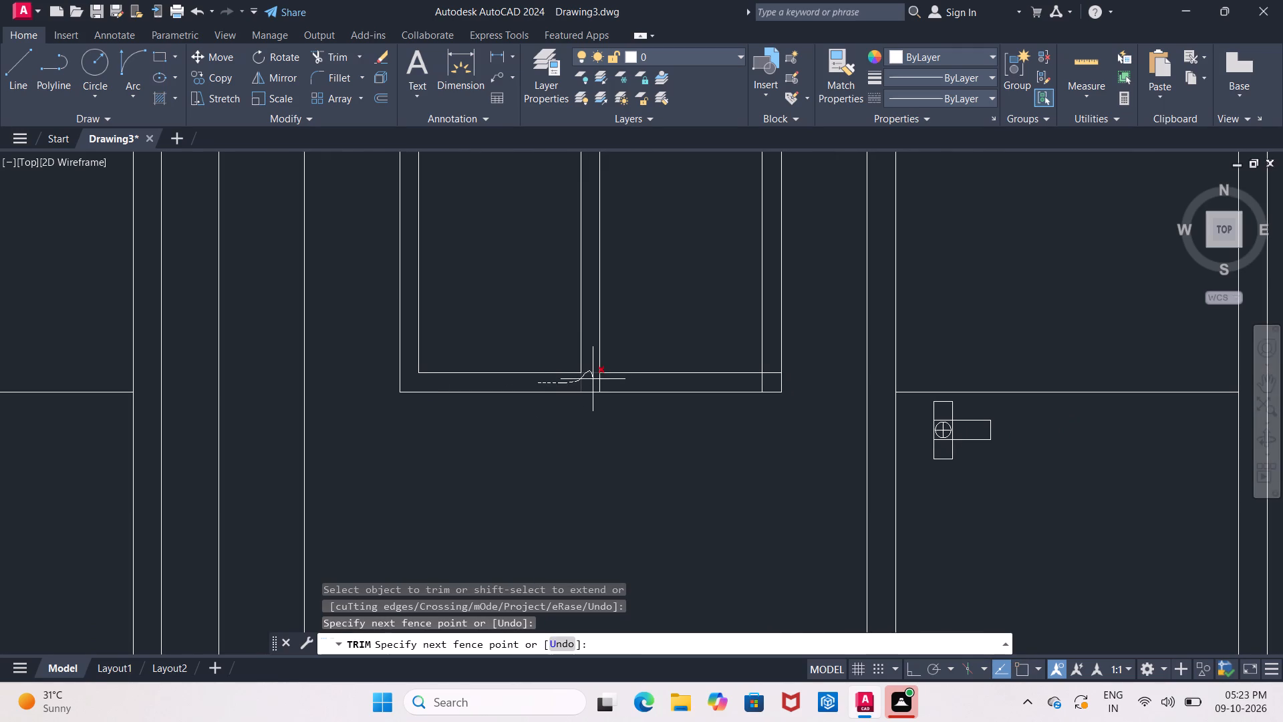
drag(593, 379, 606, 383)
middle_drag(609, 384, 406, 415)
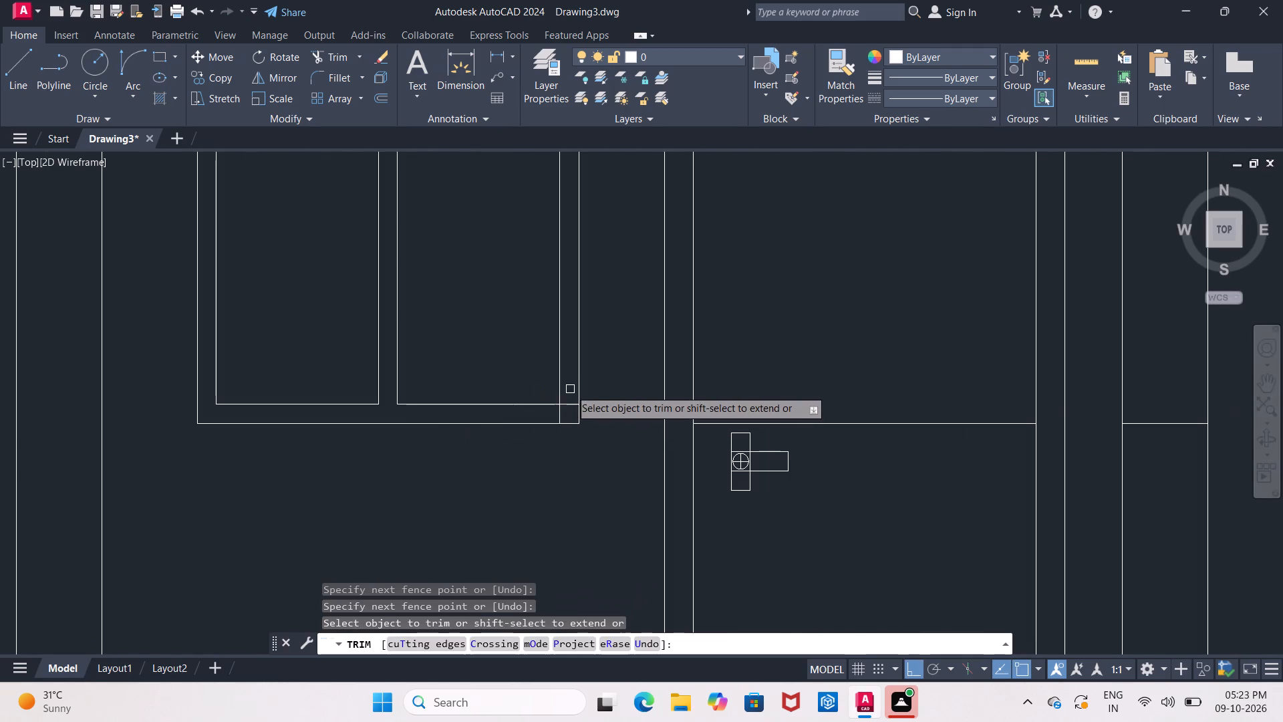
drag(571, 389, 547, 412)
Review the right-hand bay's two-panel window, then compare the whole view with the front elevation and floor plan.
scroll(550, 416, down, 3)
scroll(482, 367, up, 2)
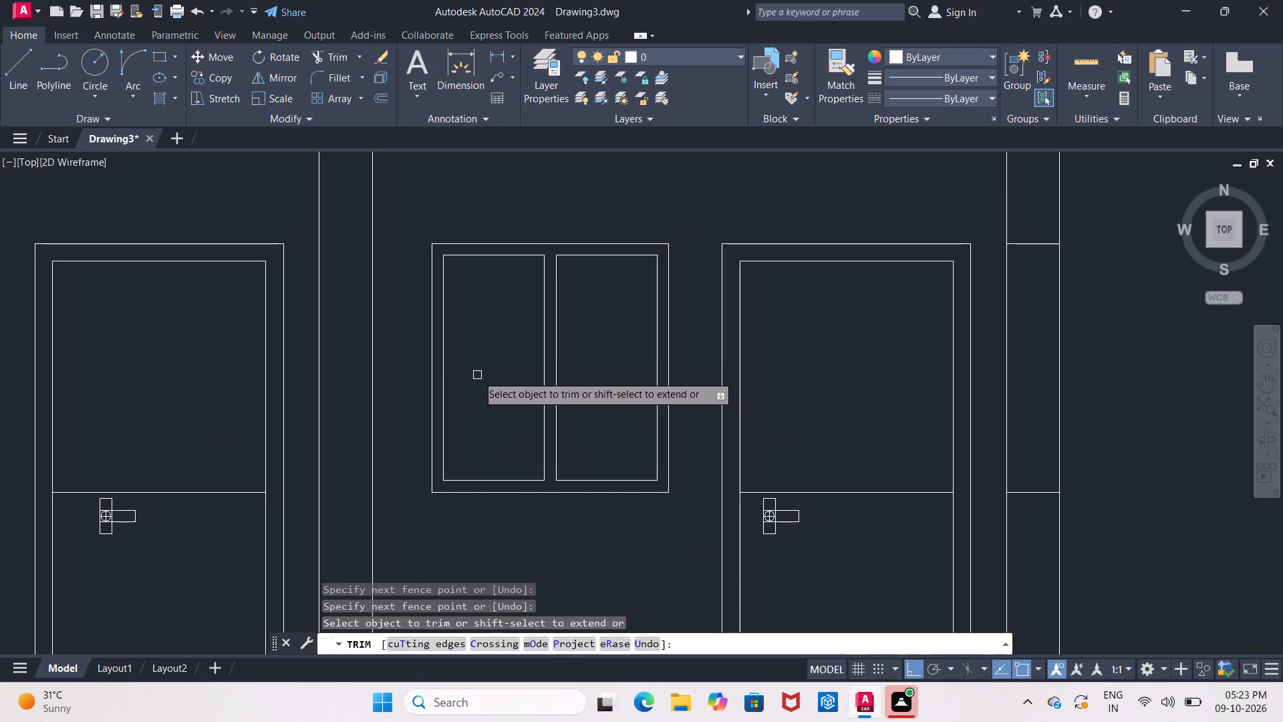
middle_drag(477, 375, 490, 433)
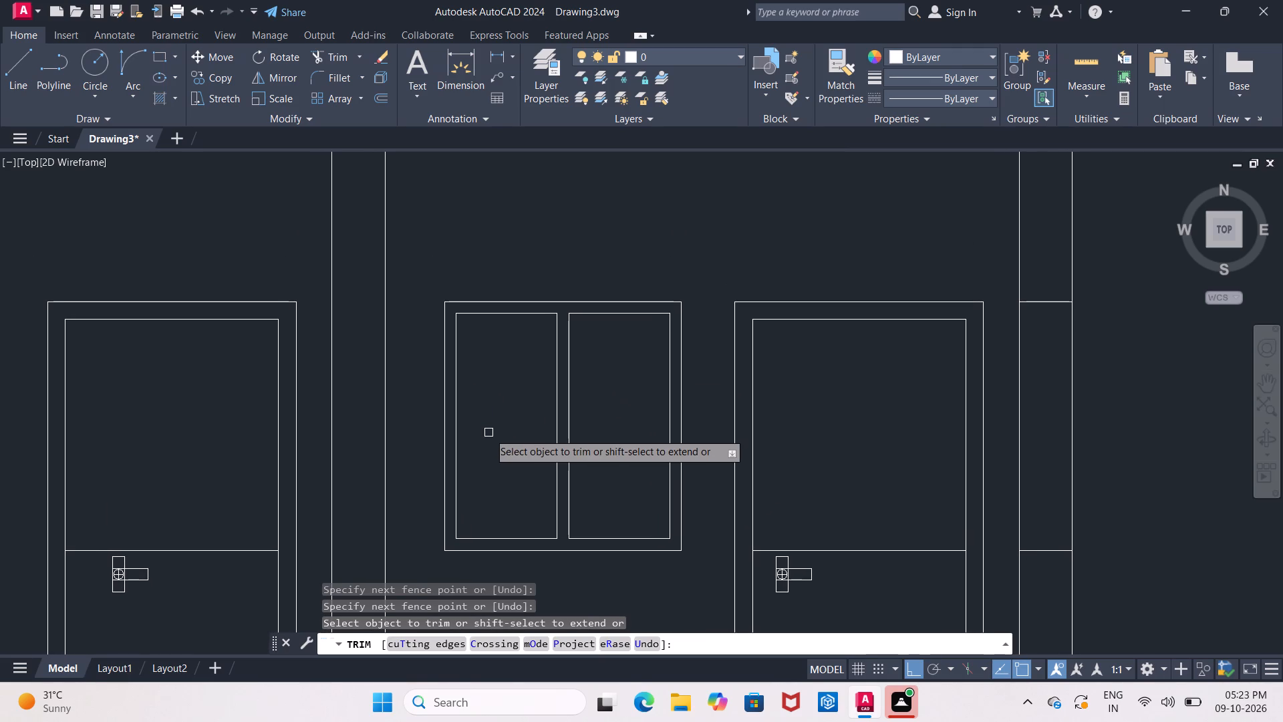
middle_drag(488, 433, 515, 433)
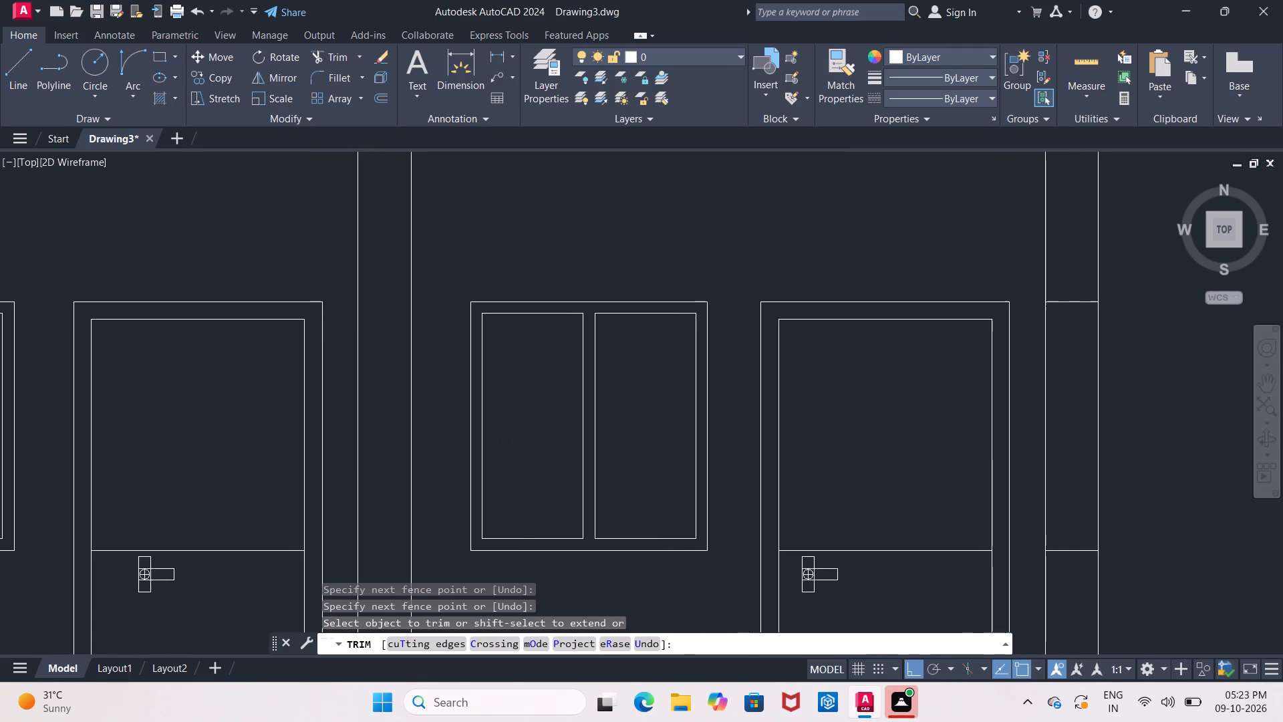
scroll(515, 428, down, 2)
middle_drag(515, 429, 535, 392)
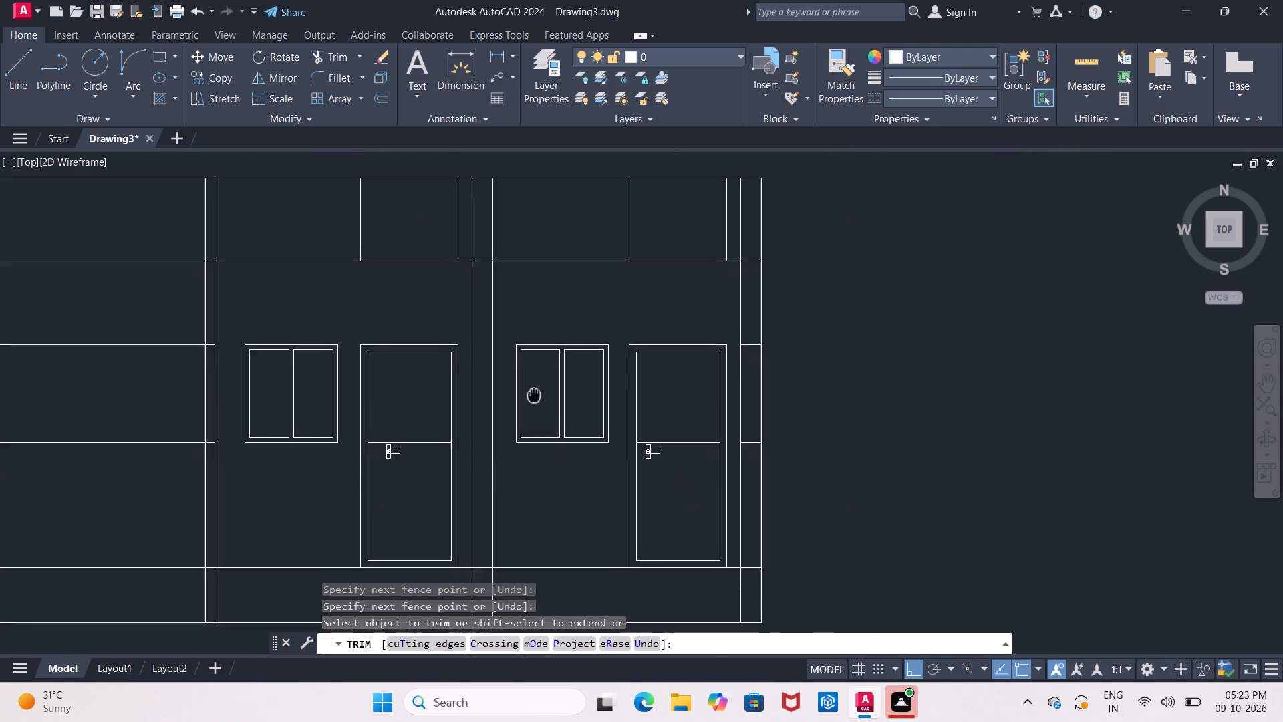
middle_drag(535, 392, 606, 408)
scroll(607, 403, down, 1)
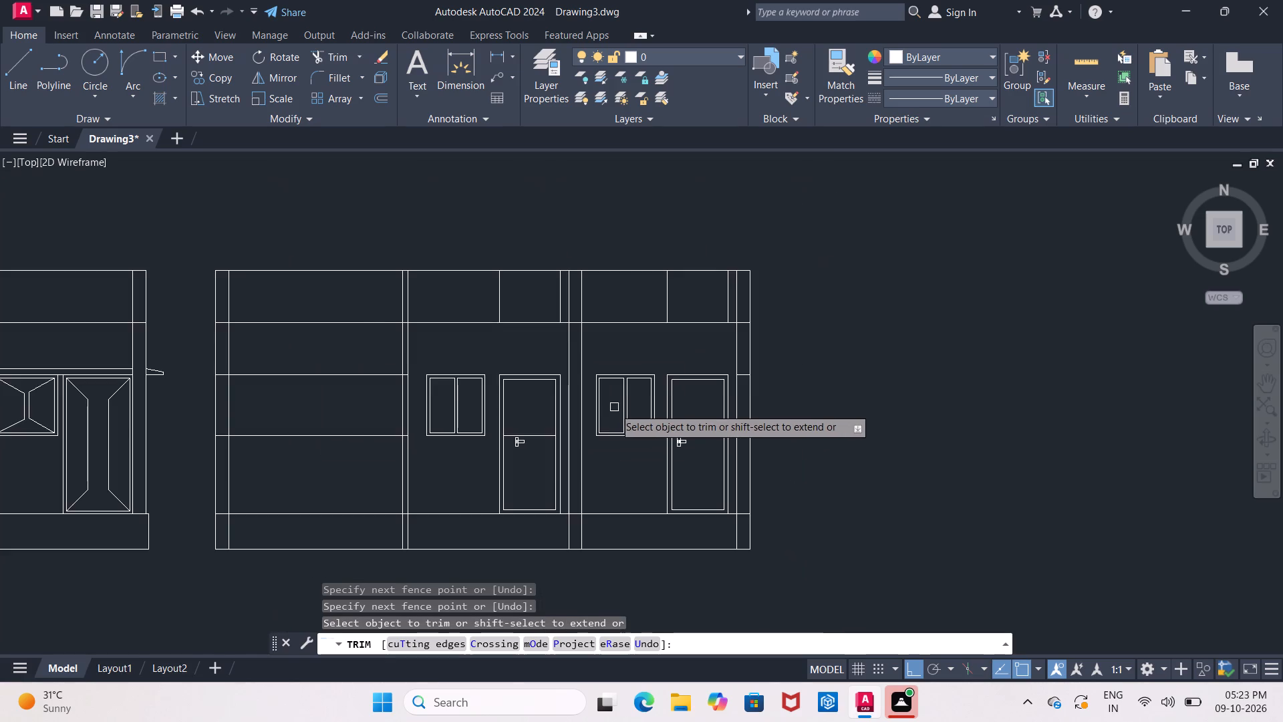
scroll(614, 407, down, 3)
middle_drag(609, 404, 607, 418)
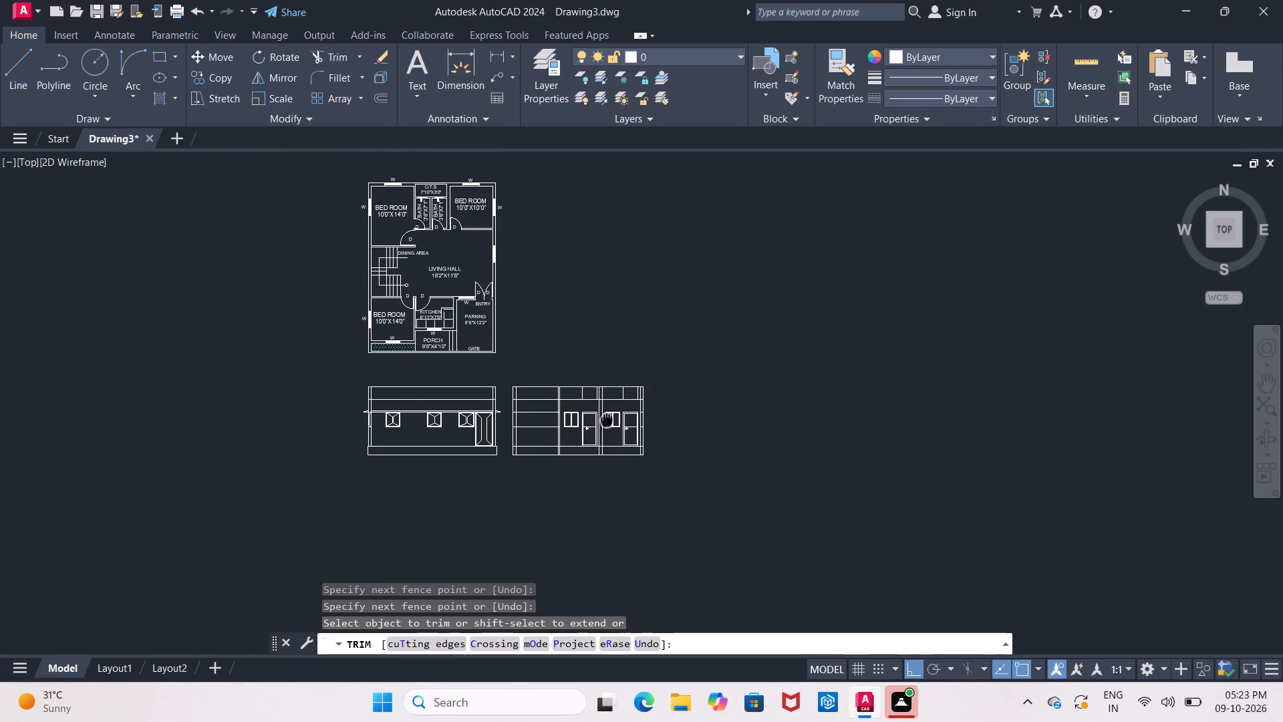
middle_drag(607, 418, 625, 414)
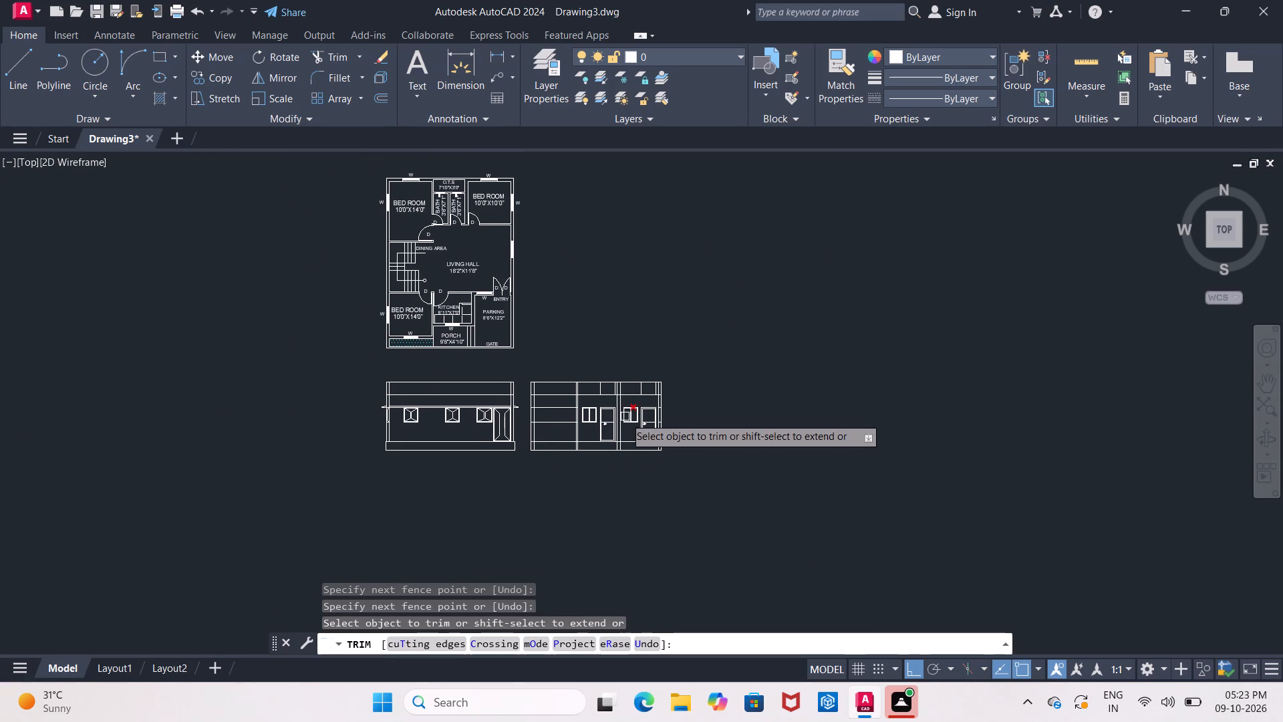
scroll(567, 420, up, 1)
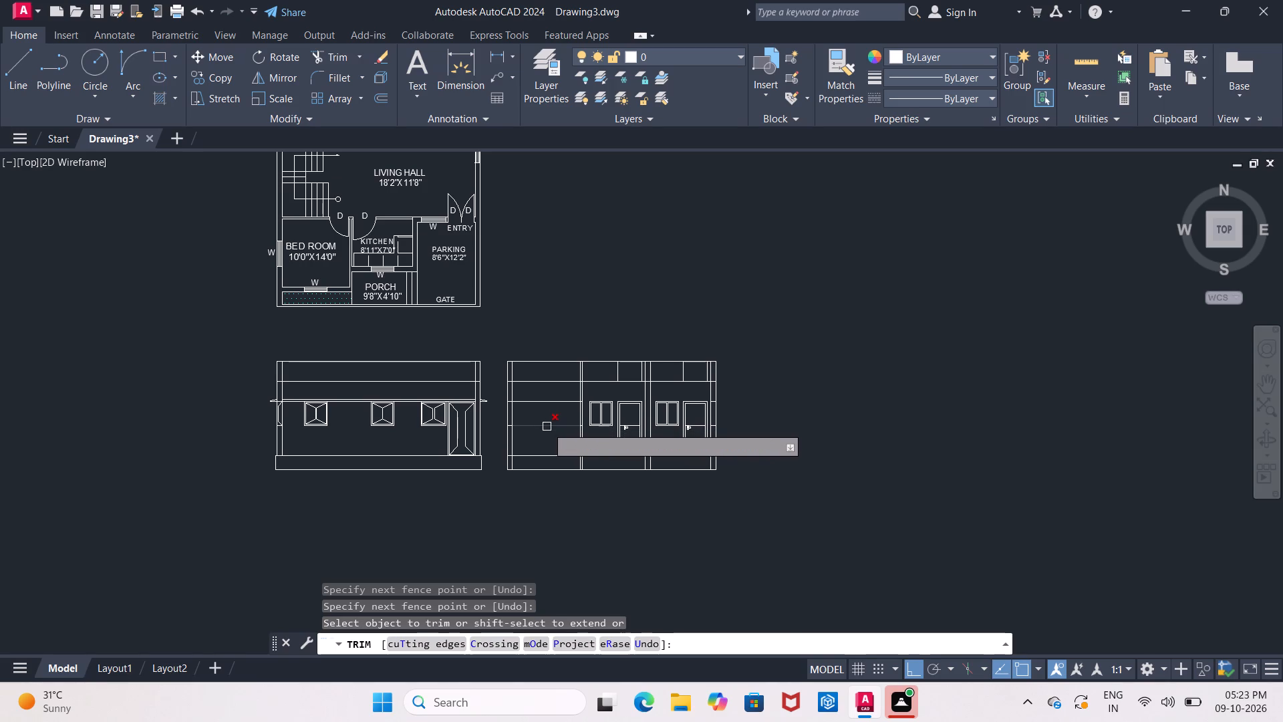
middle_drag(548, 429, 549, 471)
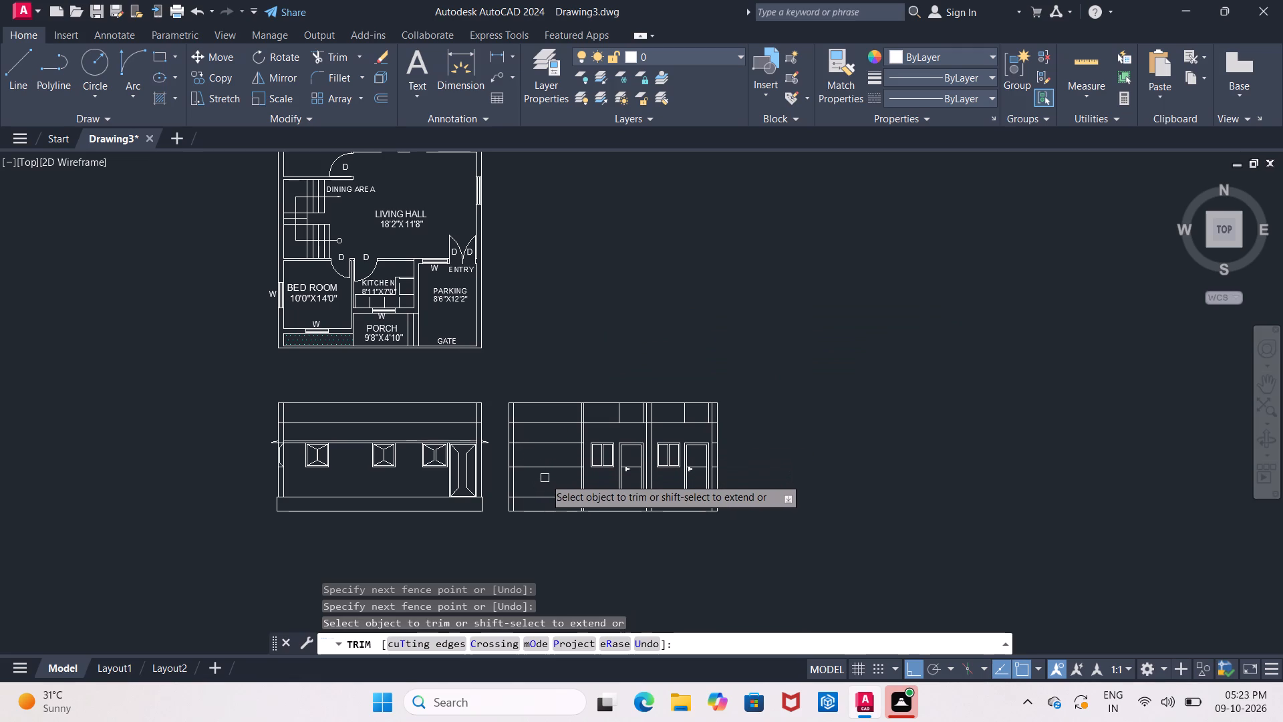
Delete the window-sill level line across the left-hand bay of the view beside the front elevation.
scroll(545, 479, up, 3)
middle_drag(548, 474, 526, 467)
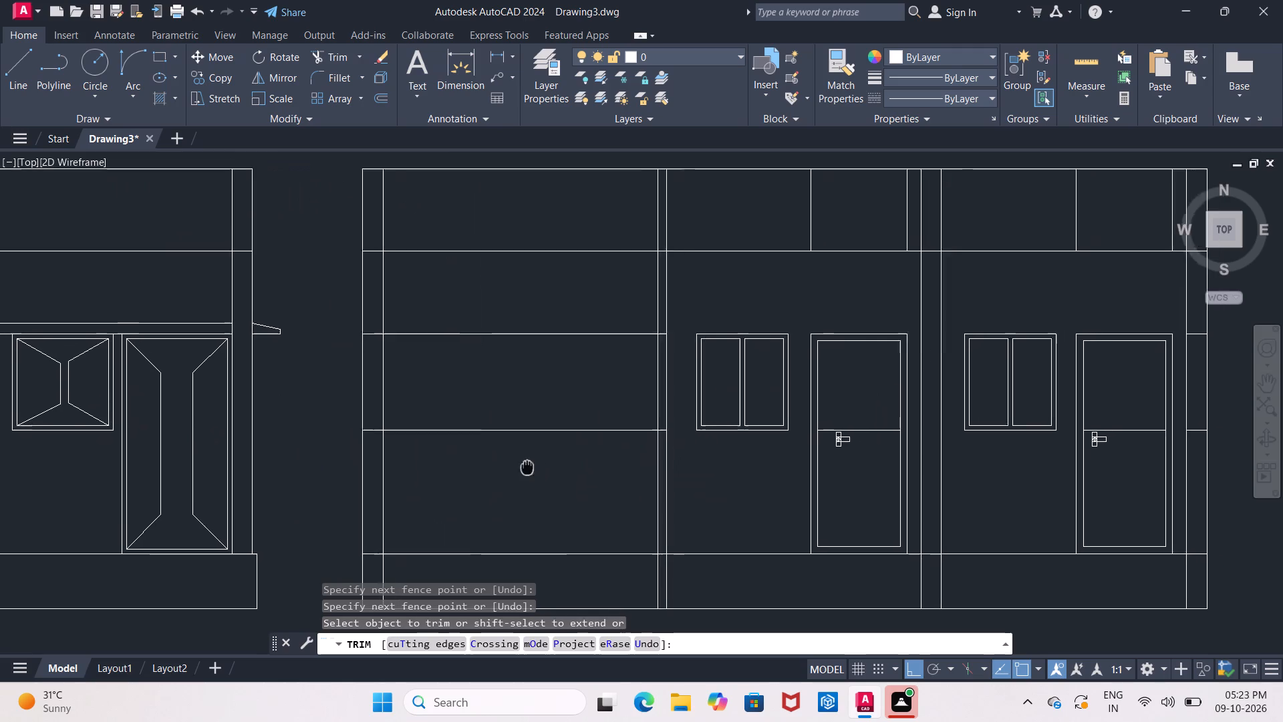
middle_drag(526, 467, 517, 461)
key(Escape)
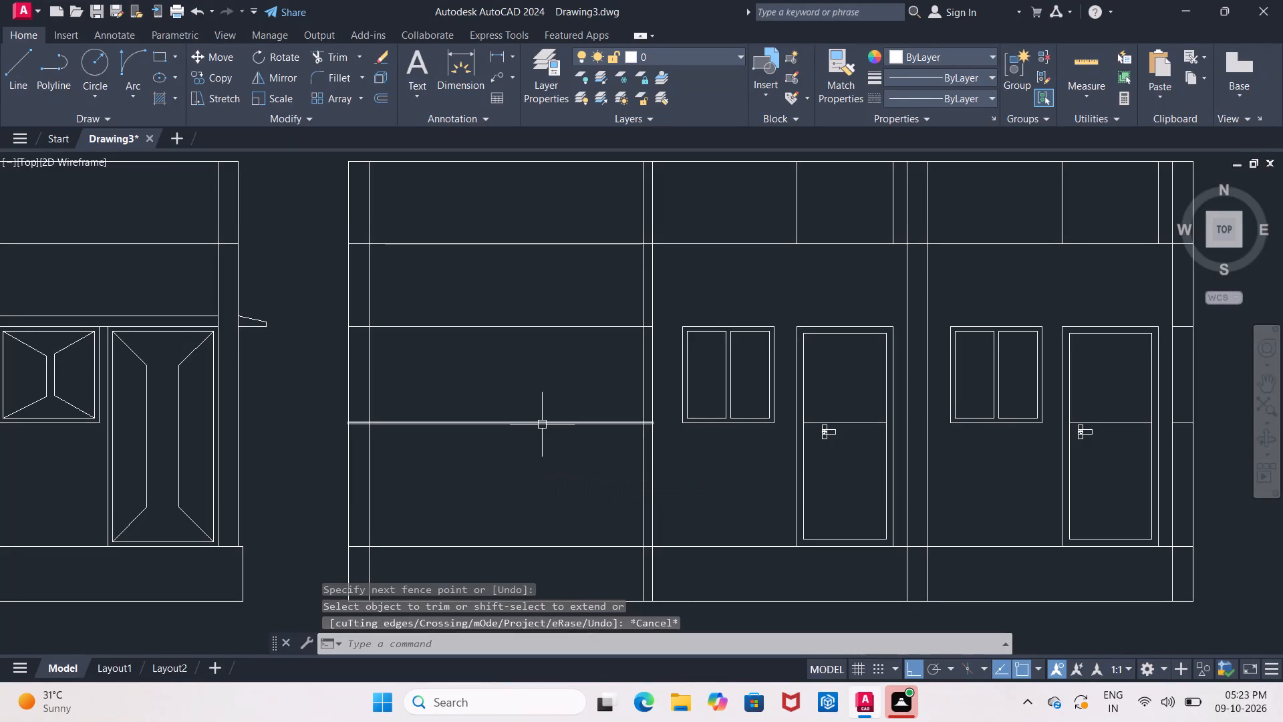
click(542, 425)
key(Delete)
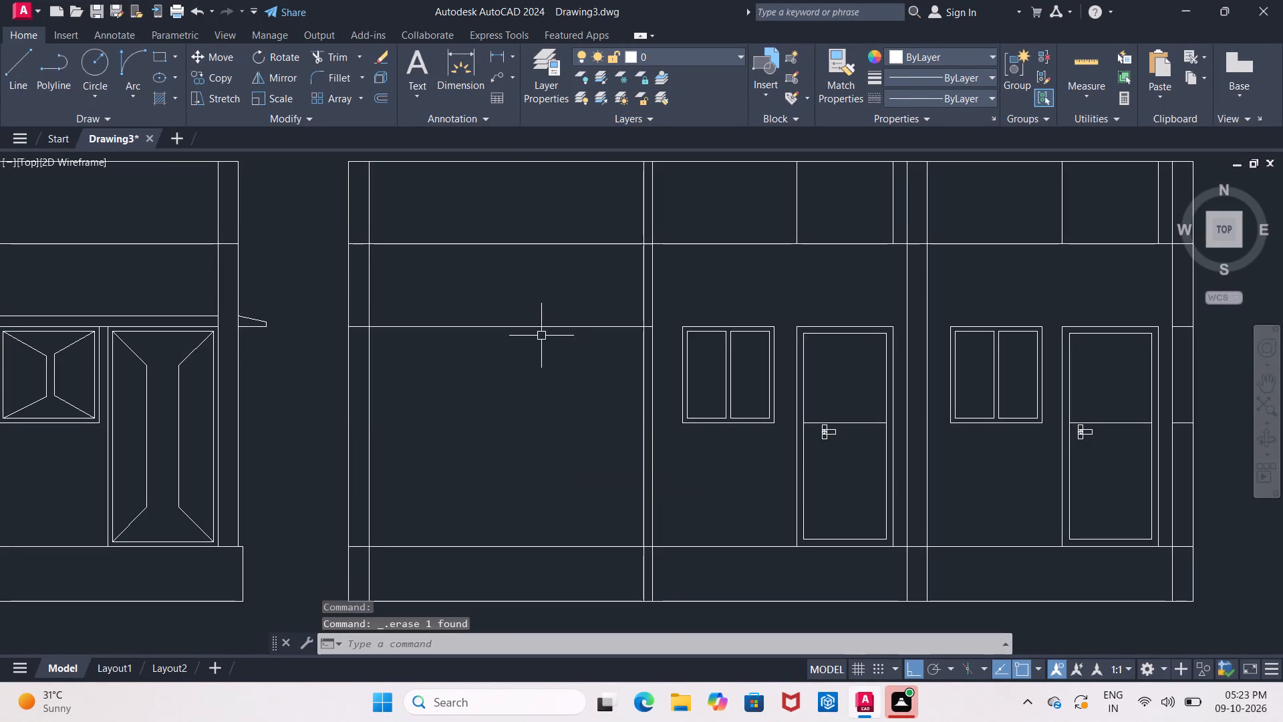
Delete the window-head level line across the left-hand bay of the view beside the front elevation.
click(541, 327)
key(Delete)
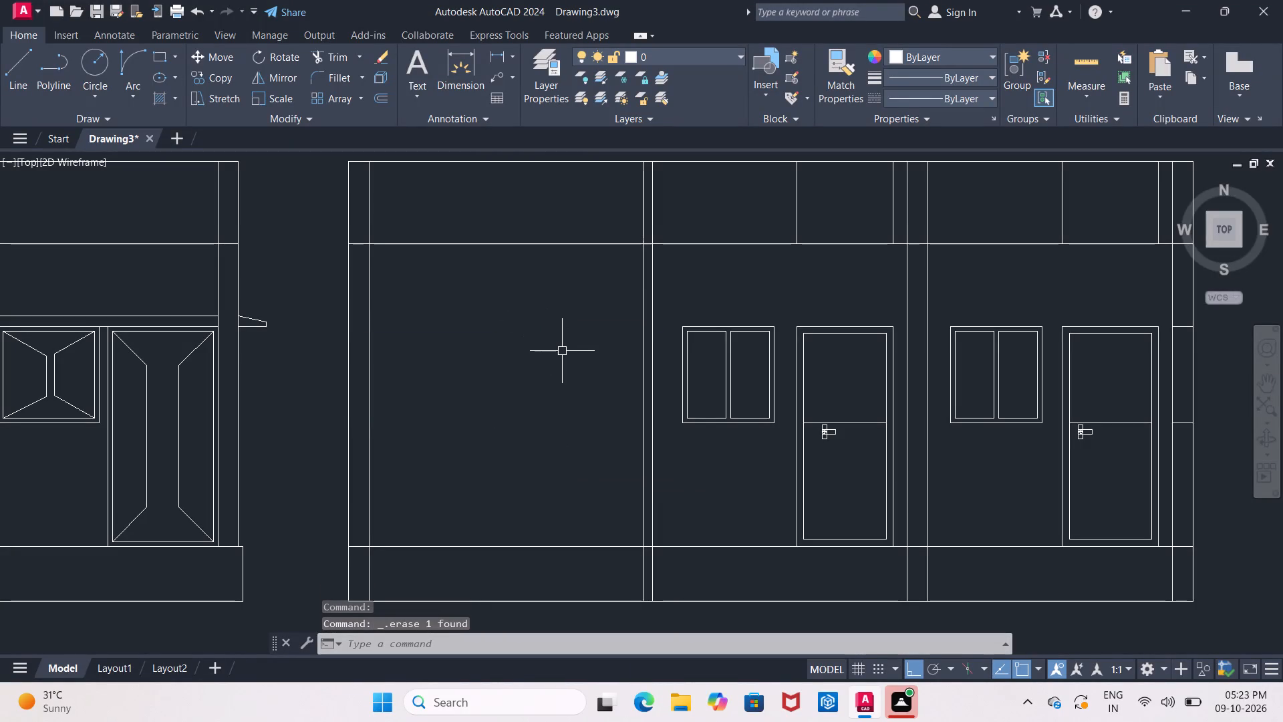
Offset the far line of the wall between the left-hand and middle bays 3'6" into the left-hand bay.
key(o)
key(Return)
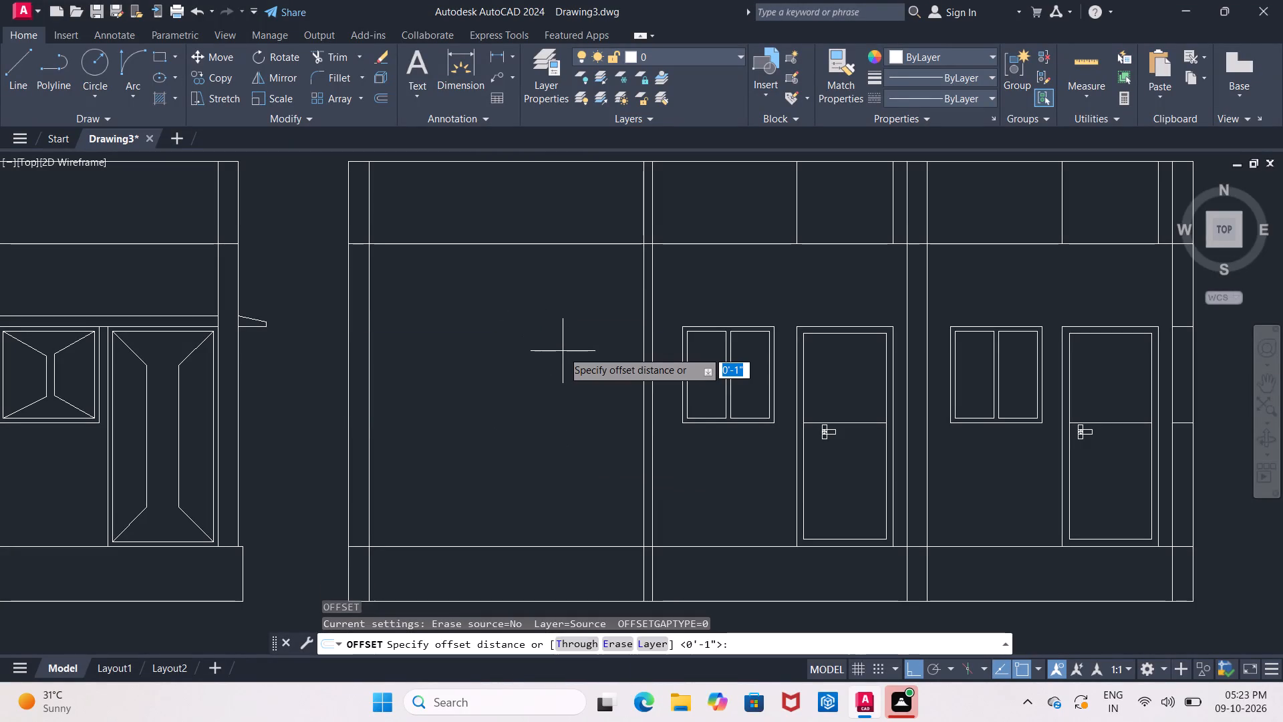
text(3')
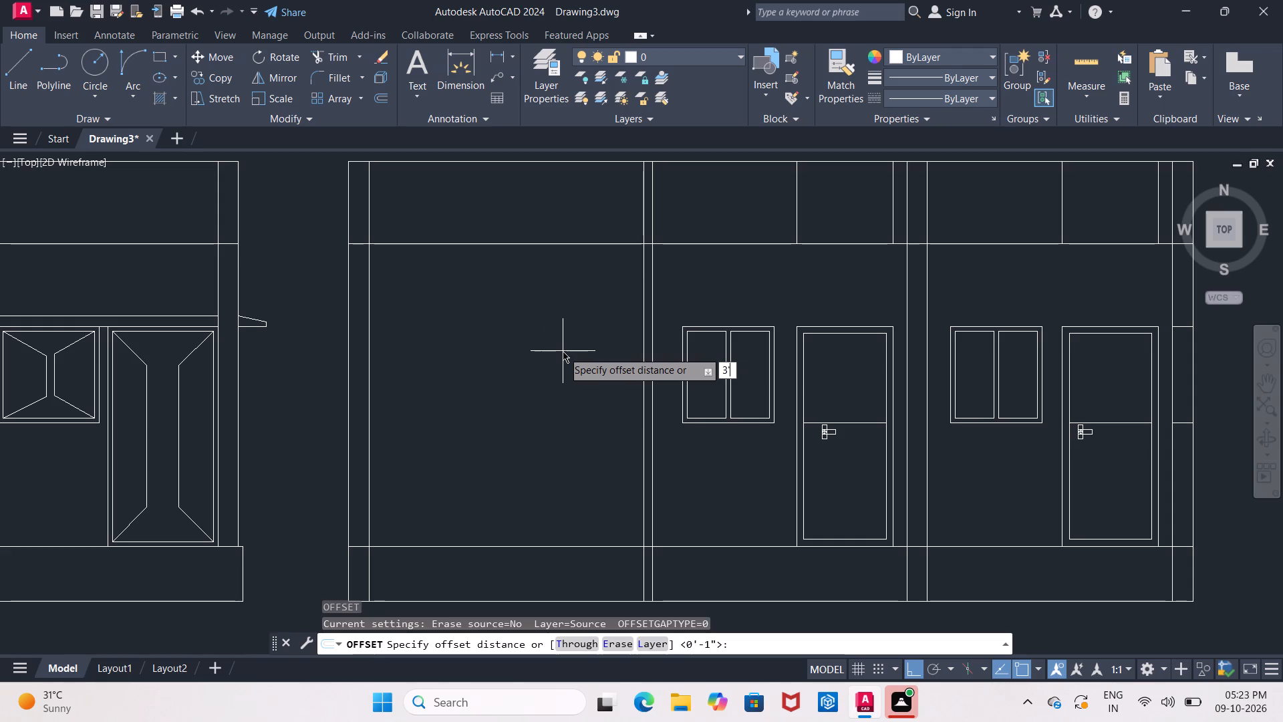
key(6)
key(shift+quotedbl)
key(Return)
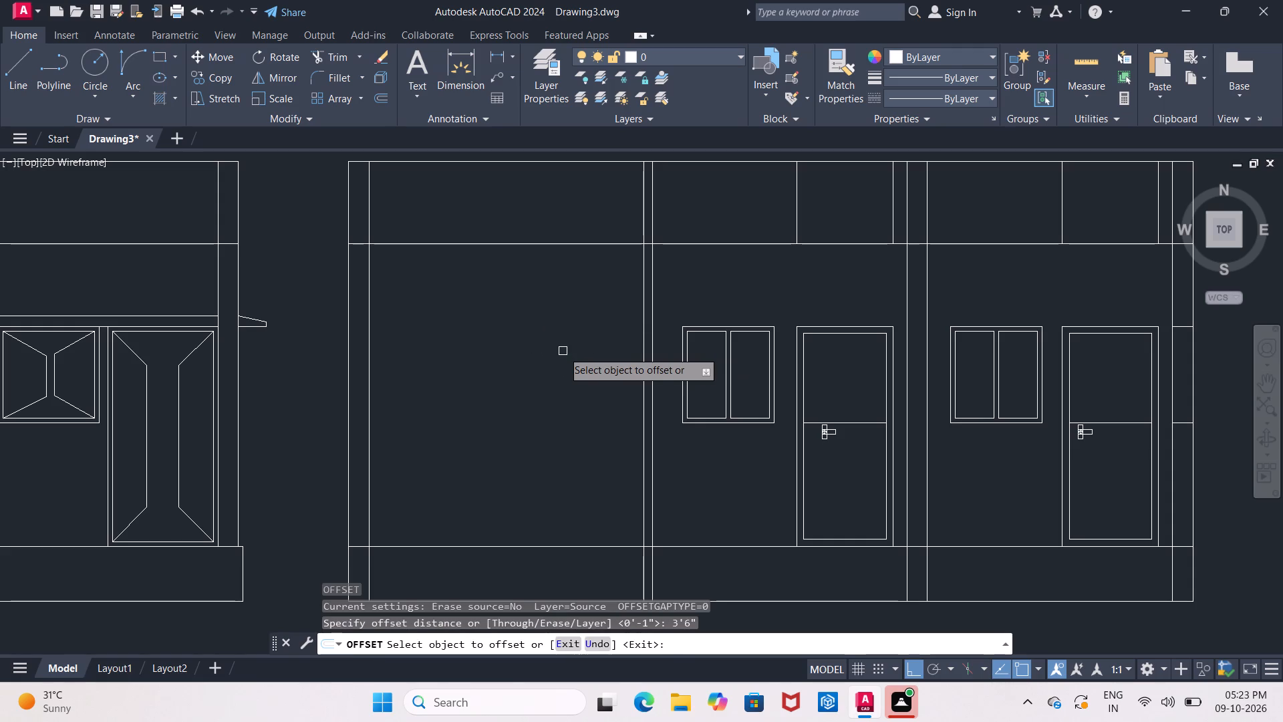
click(640, 505)
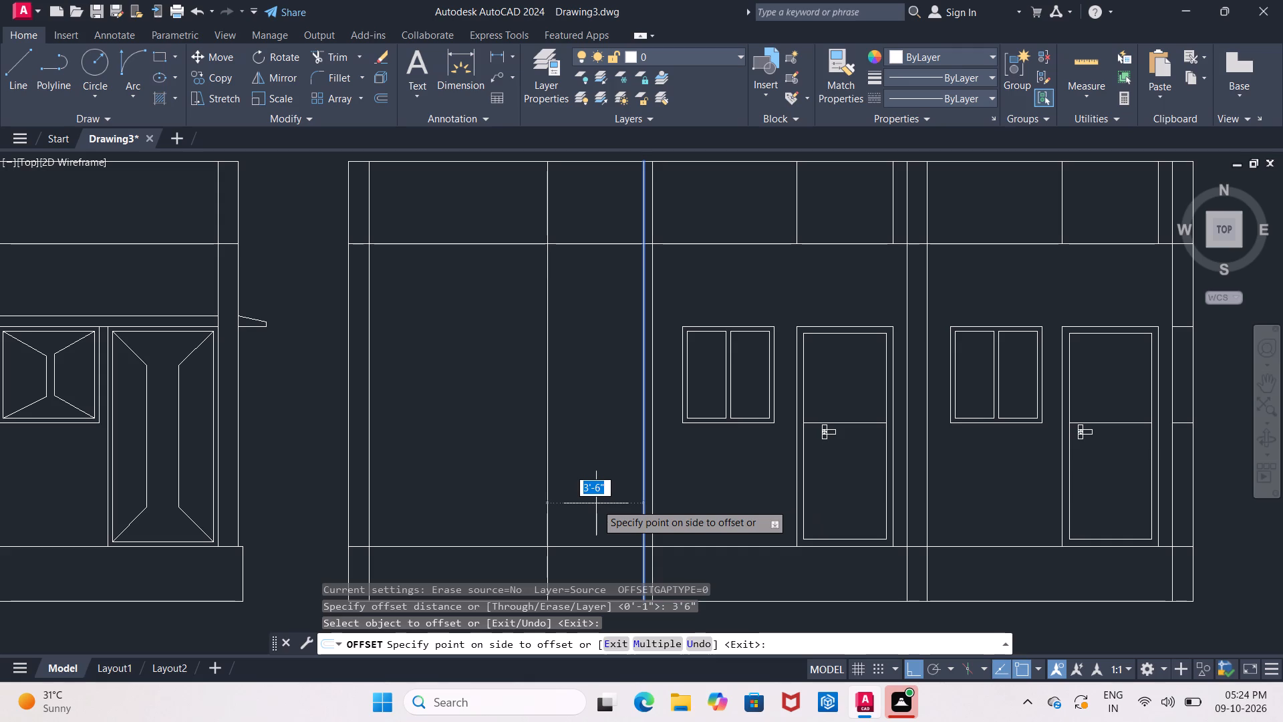
scroll(596, 503, down, 3)
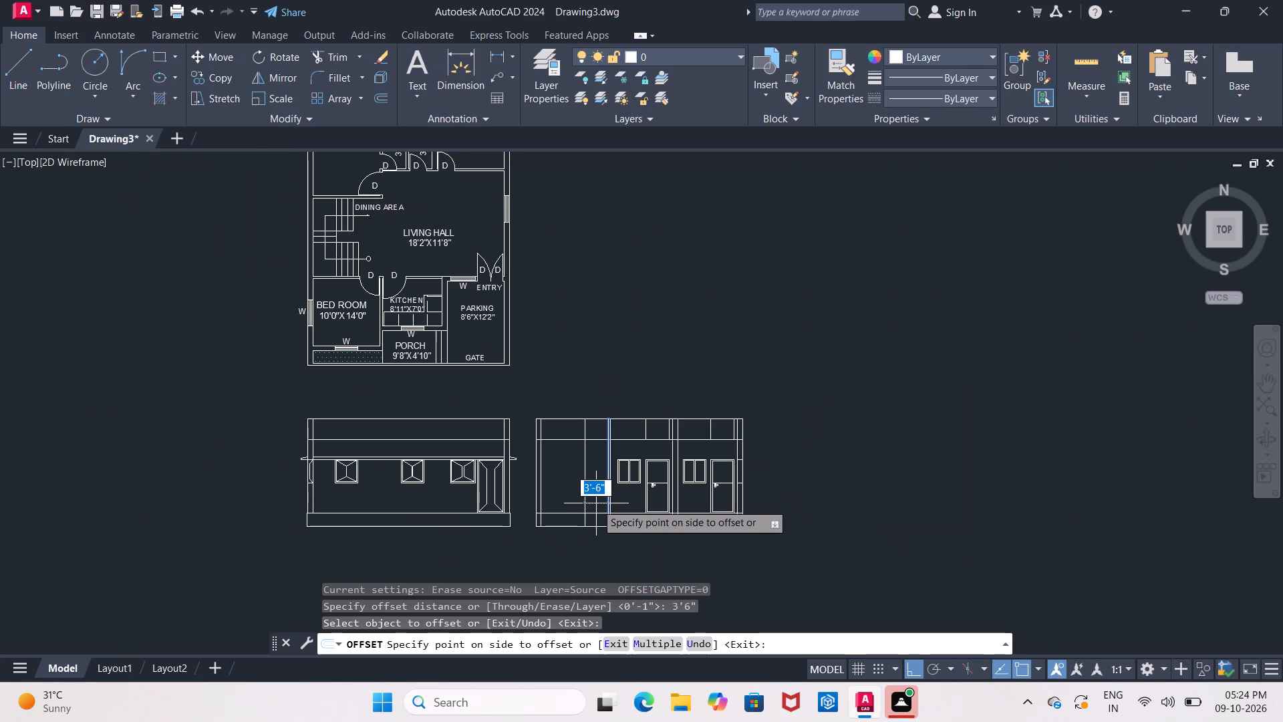
key(Escape)
scroll(596, 503, up, 4)
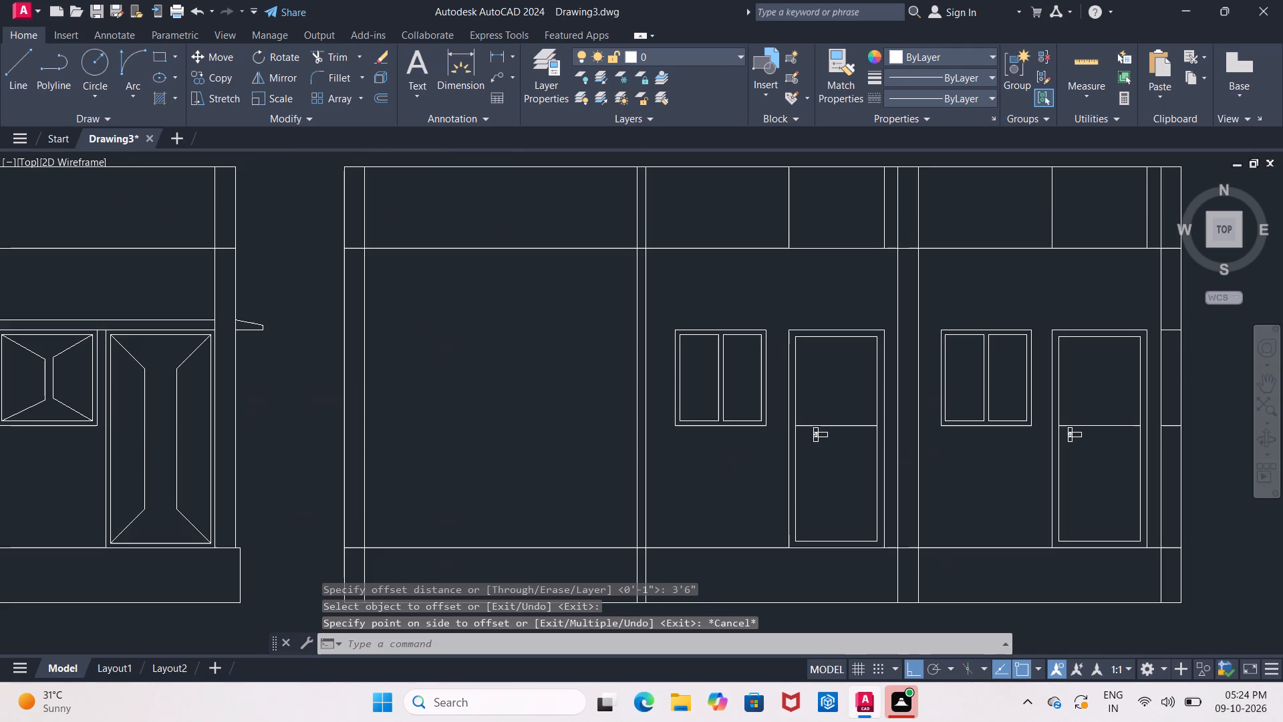
key(o)
key(Return)
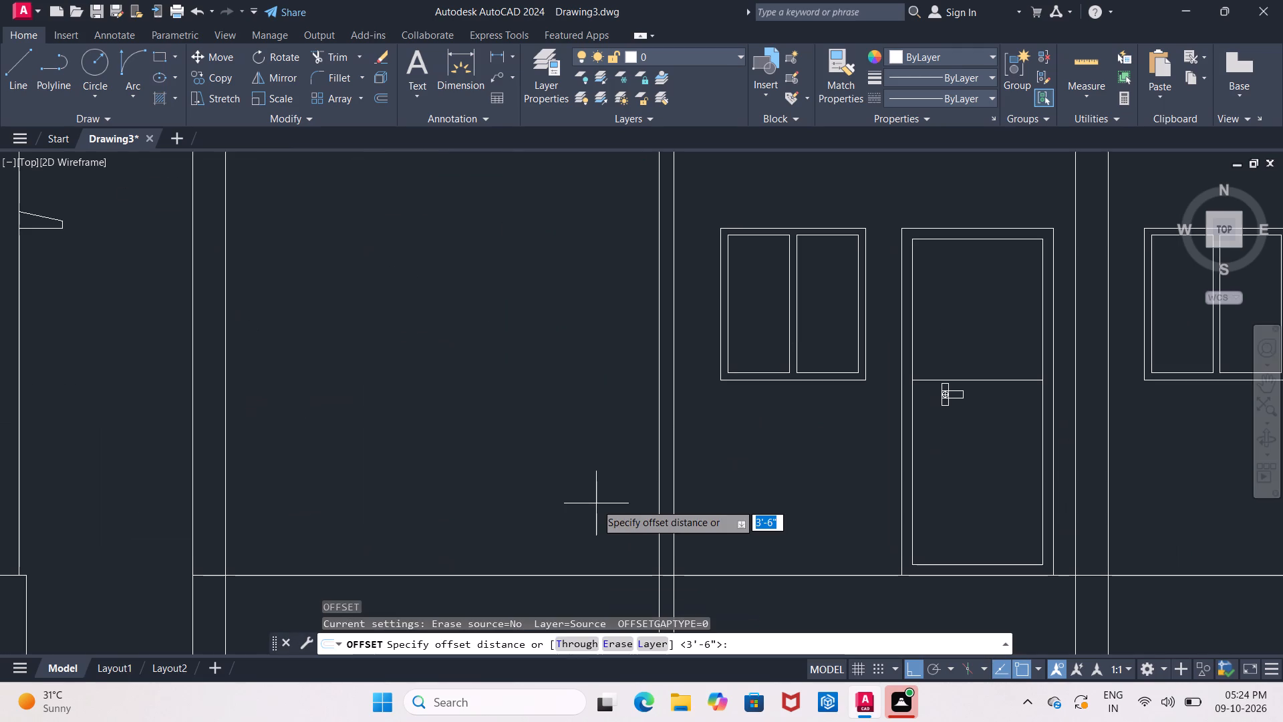
key(Return)
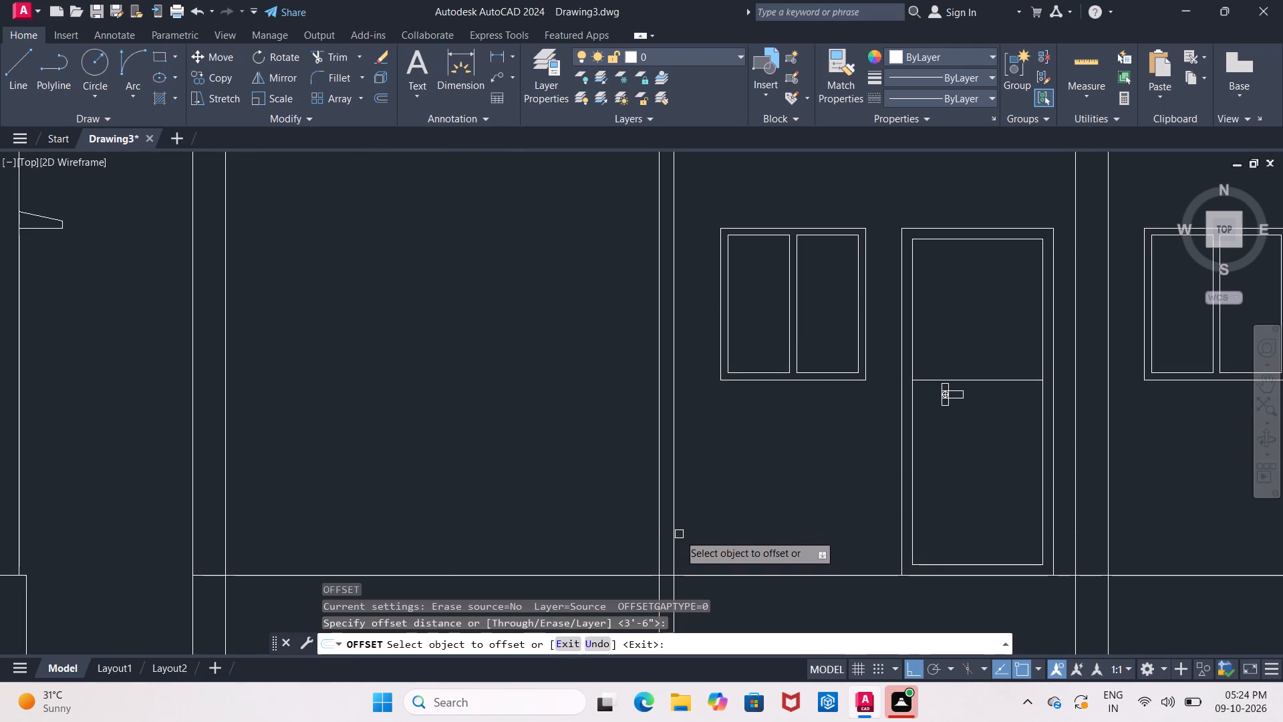
click(672, 536)
click(579, 529)
scroll(579, 525, down, 1)
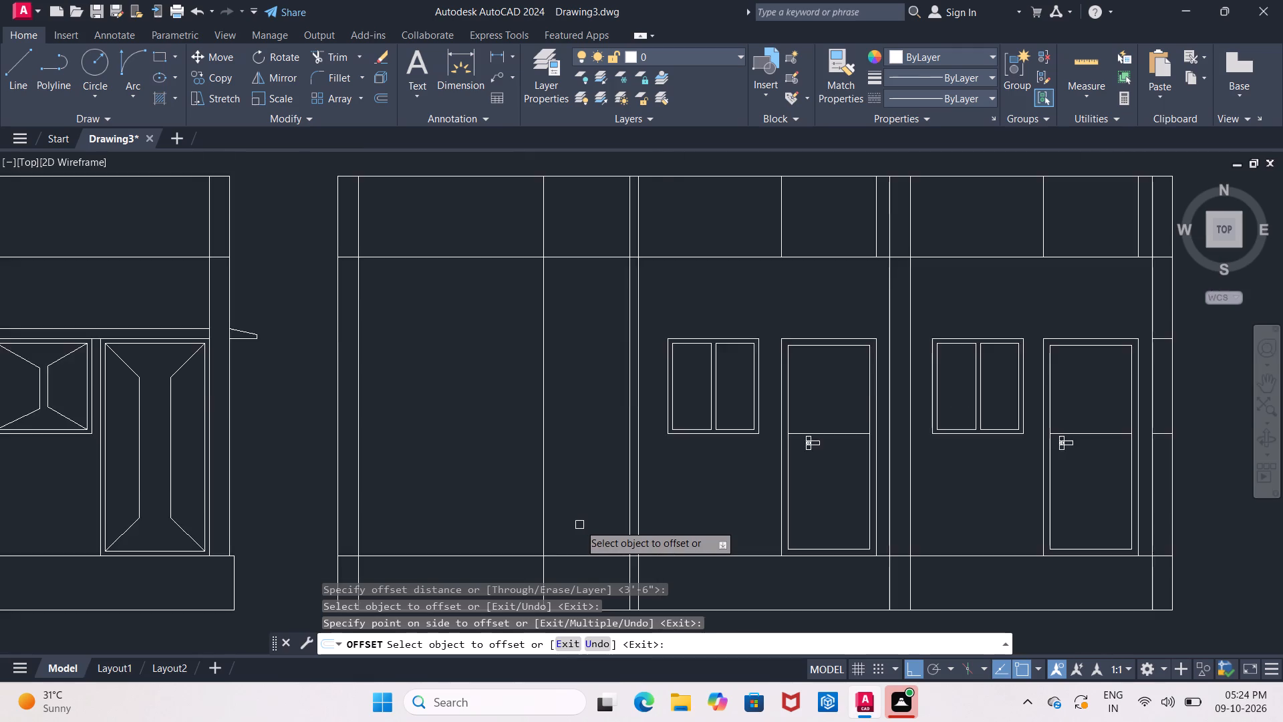
scroll(579, 524, down, 3)
middle_drag(579, 524, 633, 517)
scroll(609, 517, up, 3)
middle_drag(609, 517, 568, 506)
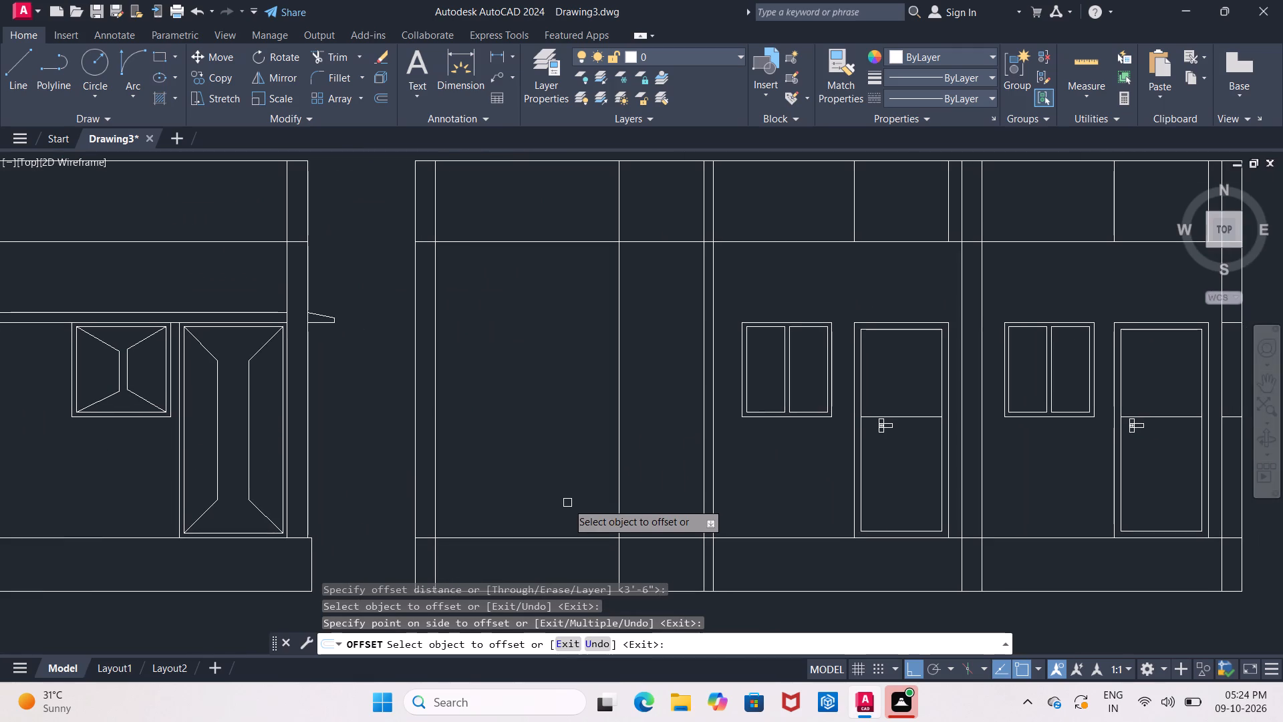
key(Escape)
Offset the floor line upward five times at 10" spacing, each new line from the previous one, to lay out step levels.
key(o)
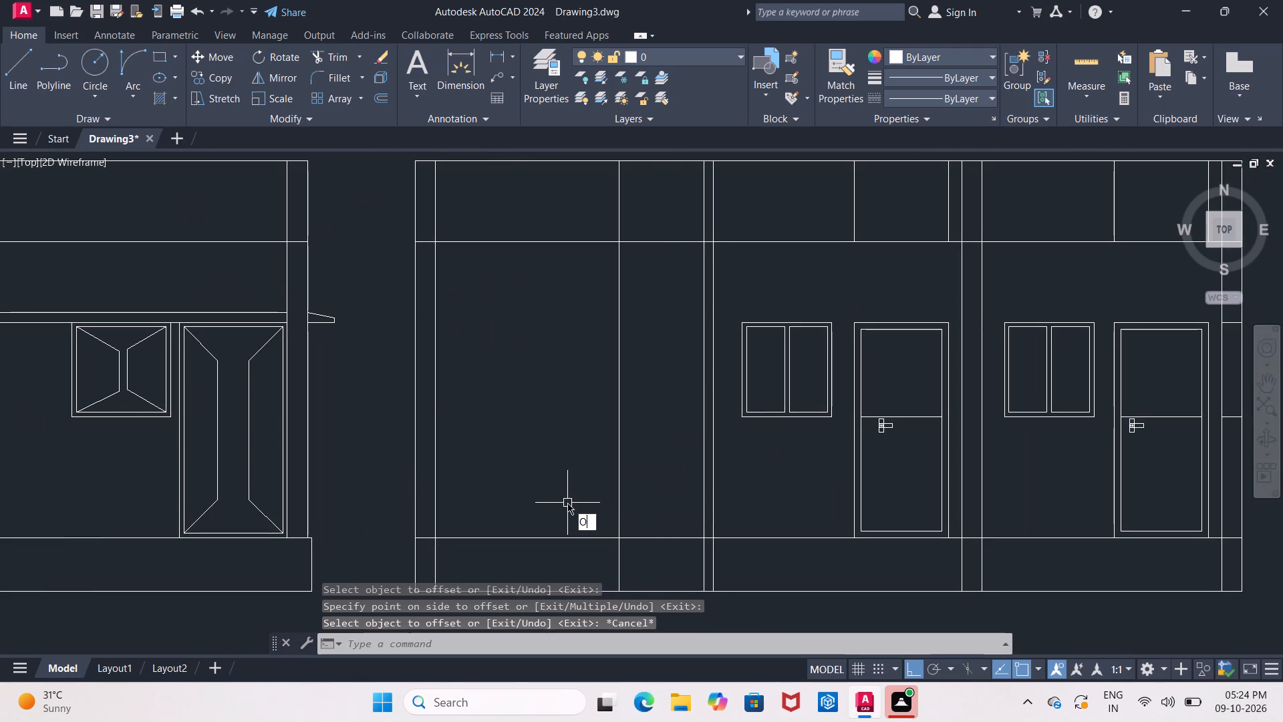
key(Return)
text(10")
key(Return)
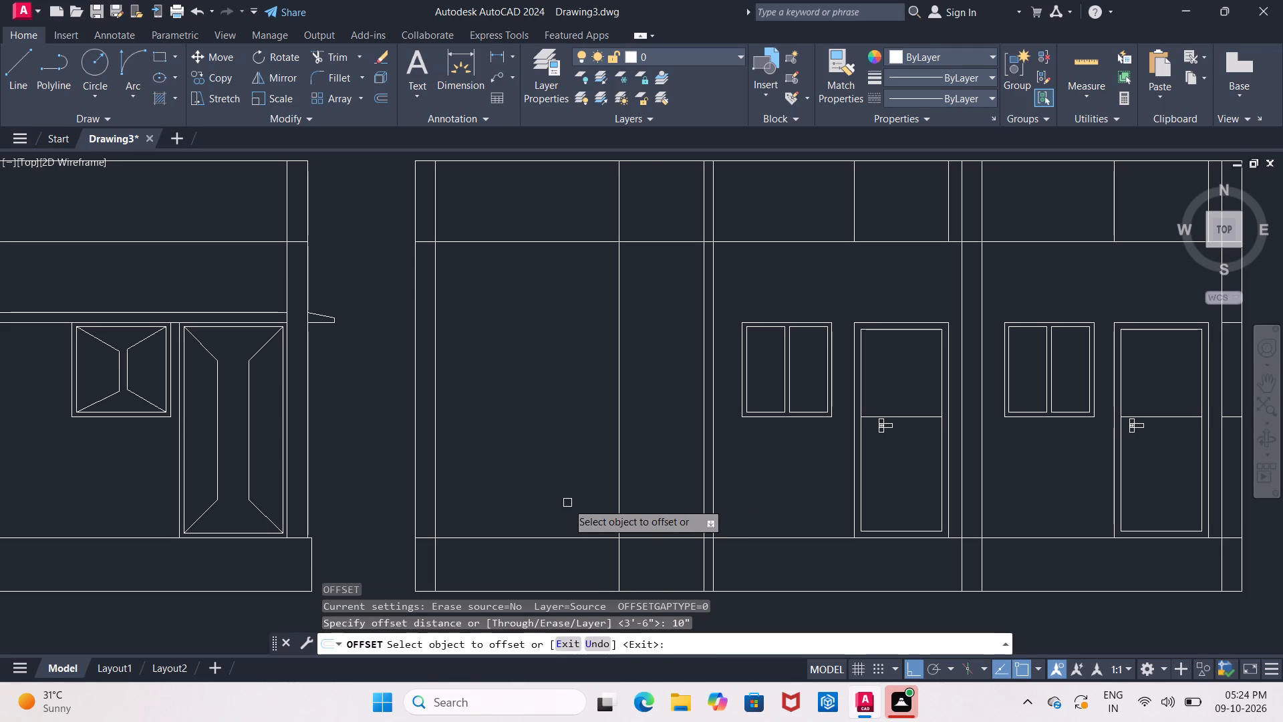
click(583, 535)
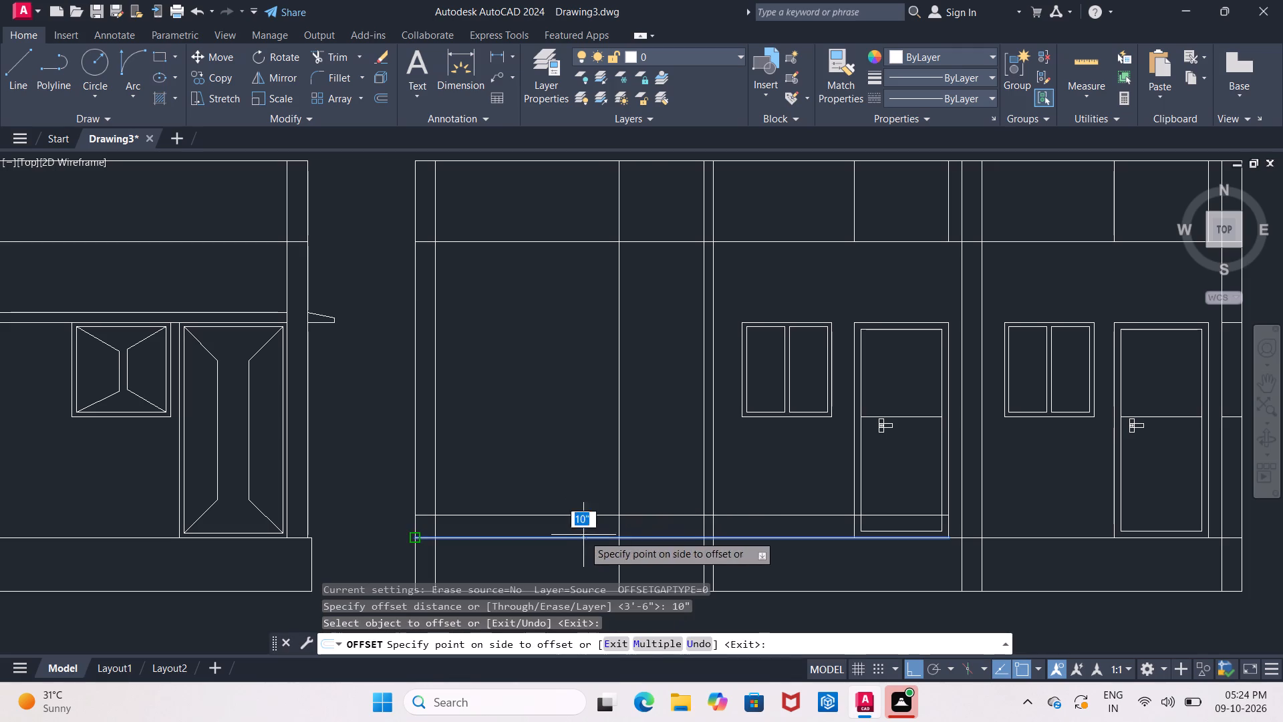
click(593, 494)
scroll(590, 501, down, 2)
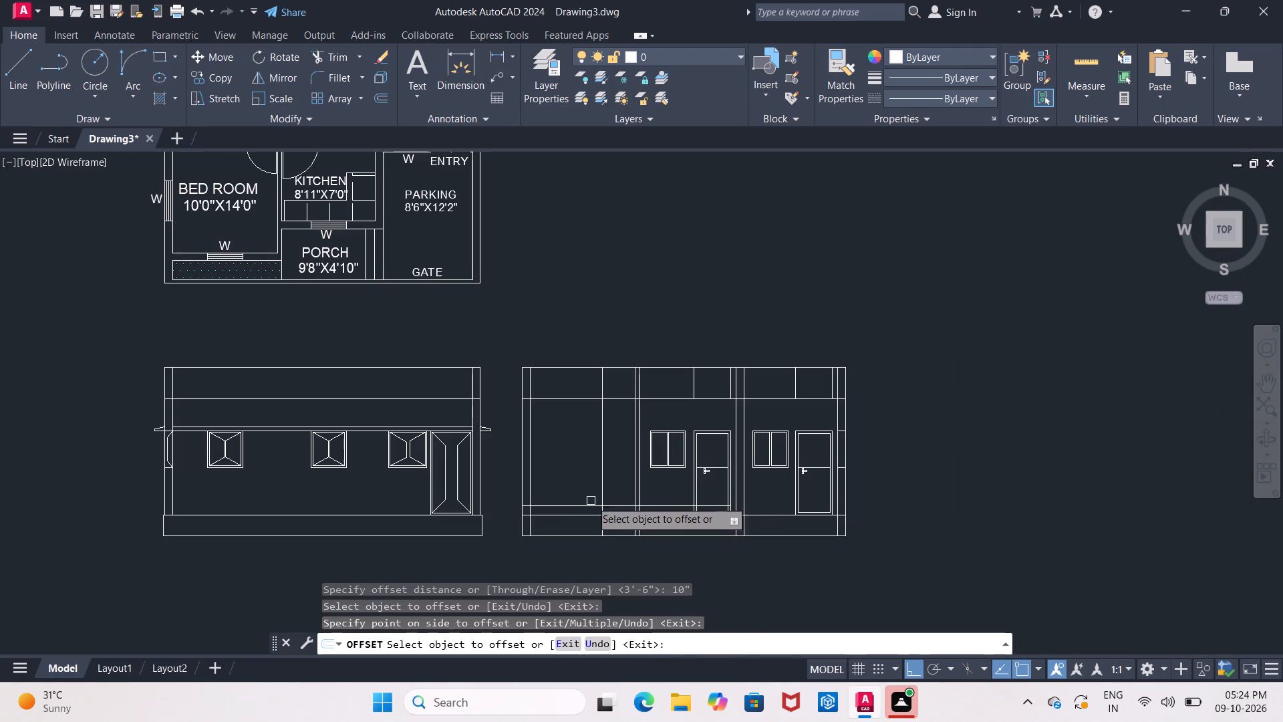
middle_drag(583, 468, 591, 533)
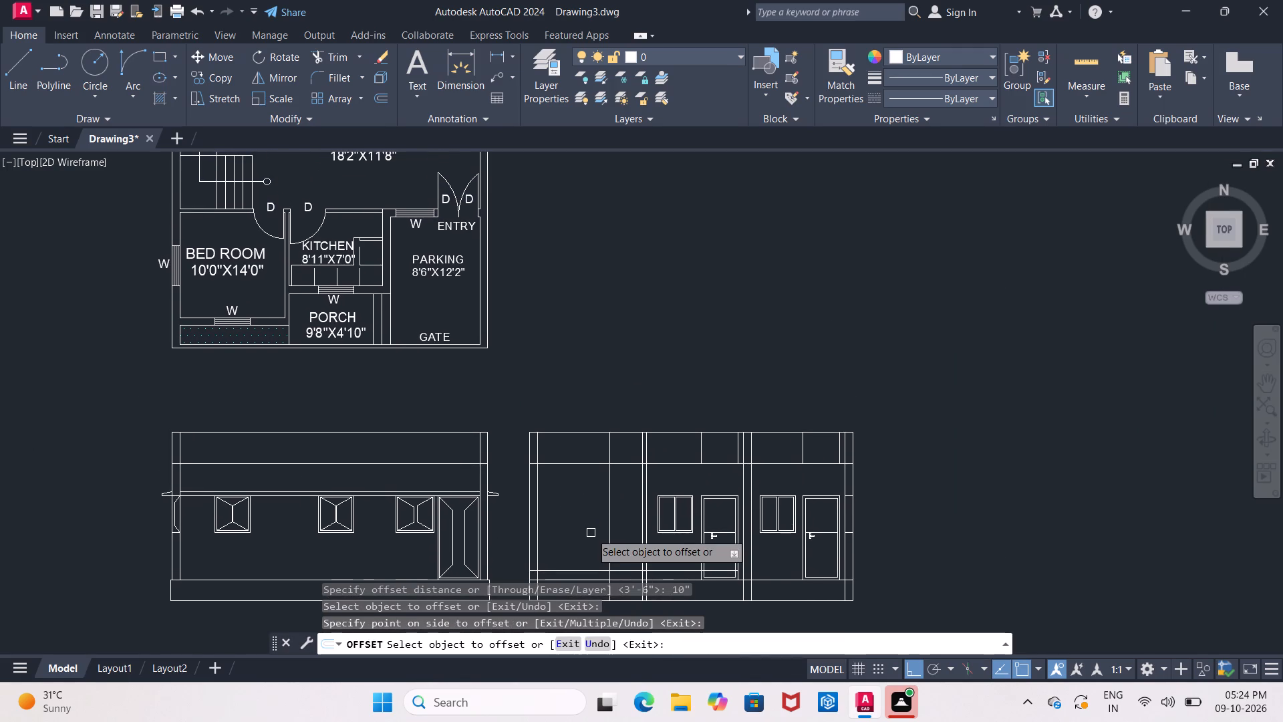
middle_drag(591, 535, 577, 516)
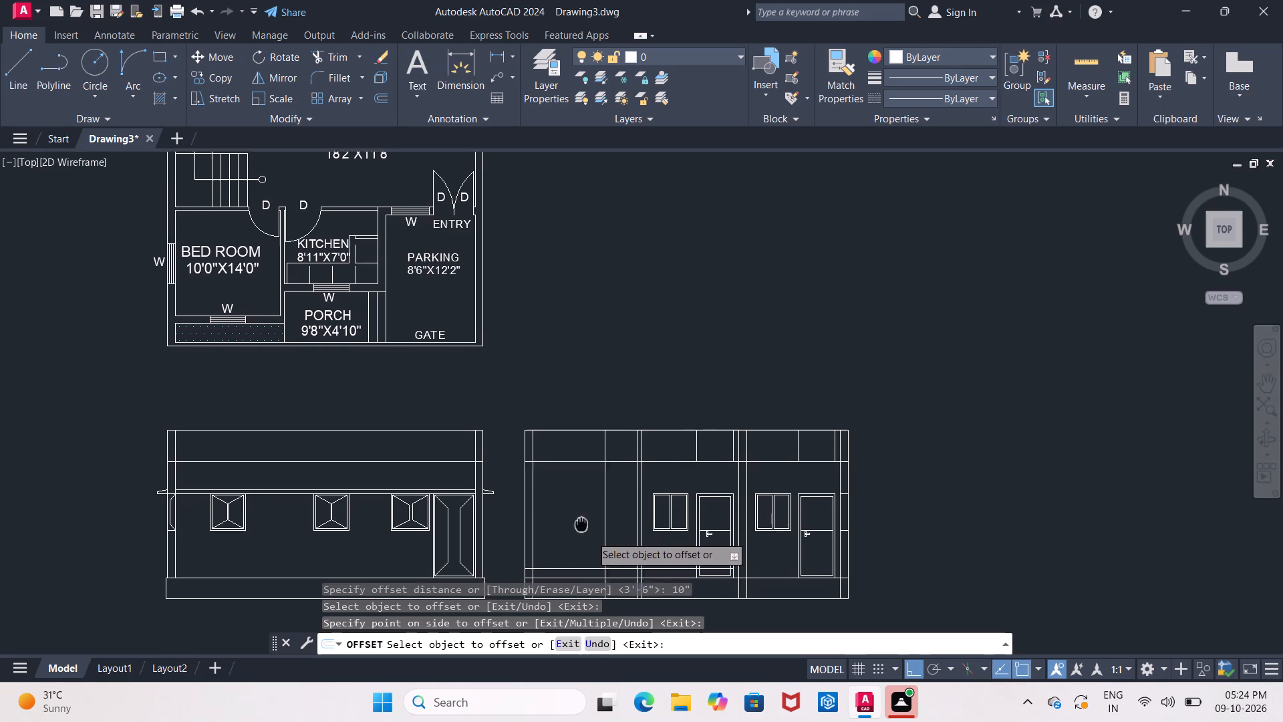
middle_drag(577, 516, 571, 492)
scroll(551, 520, up, 2)
middle_drag(551, 520, 558, 483)
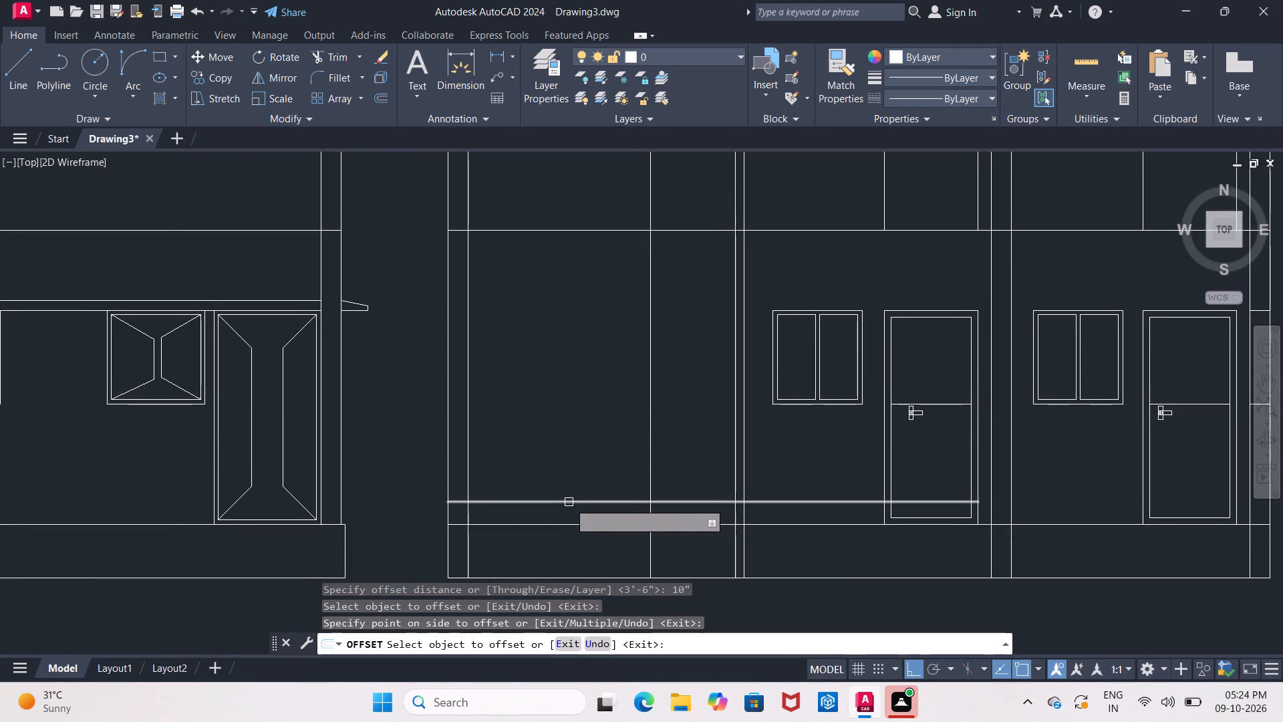
click(569, 502)
click(570, 473)
click(570, 479)
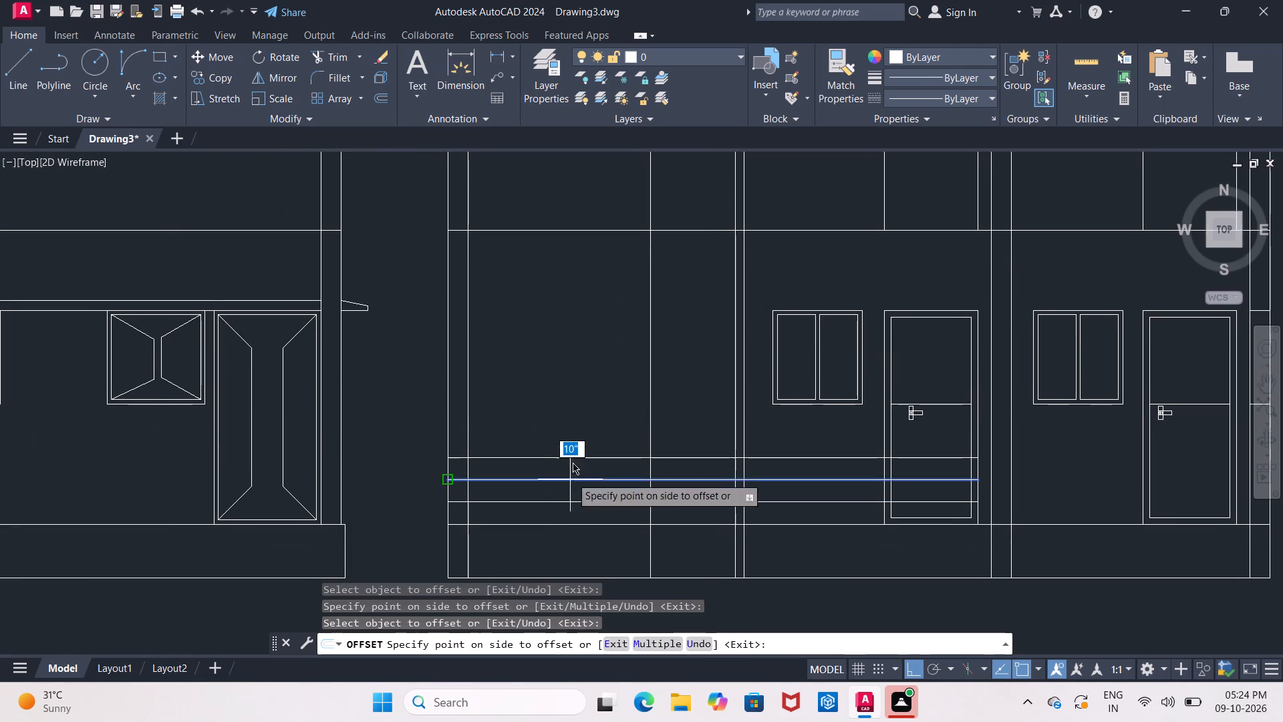
click(573, 447)
click(576, 459)
click(575, 437)
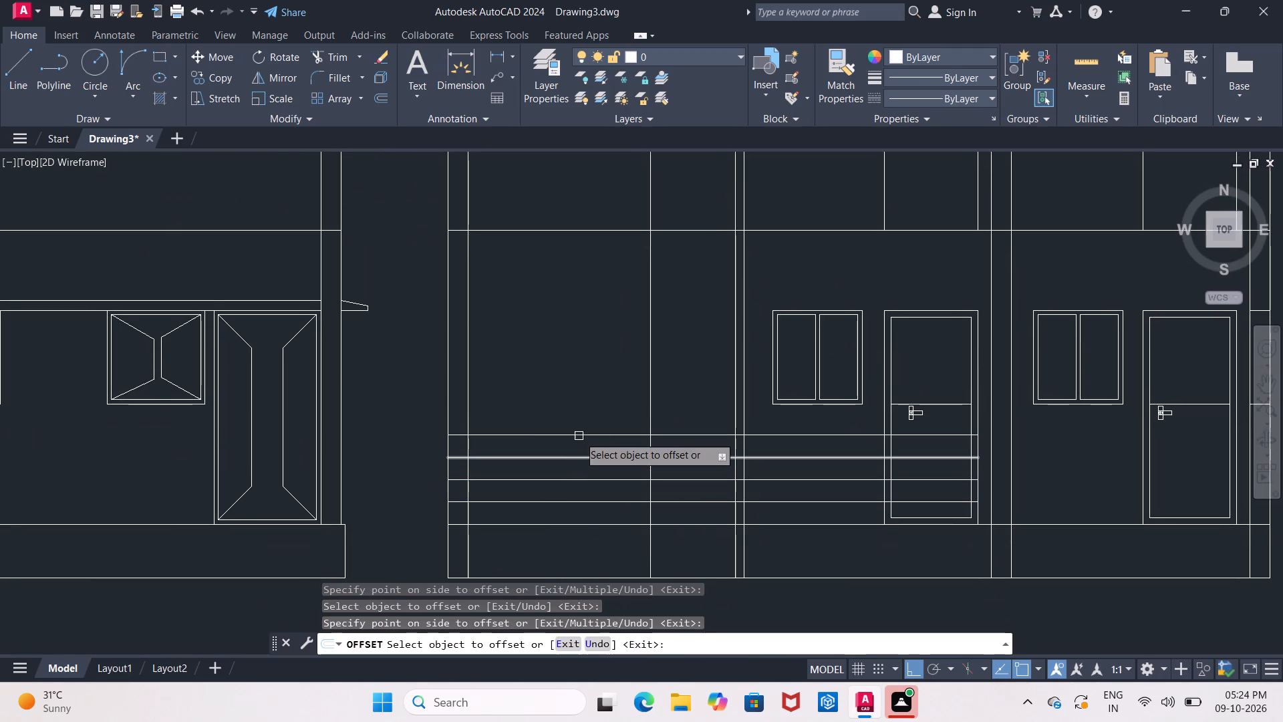
click(579, 436)
click(581, 421)
Compare the stacked step lines in the left-hand bay with the floor plan's staircase and the front elevation.
middle_drag(583, 429, 599, 449)
scroll(599, 449, down, 2)
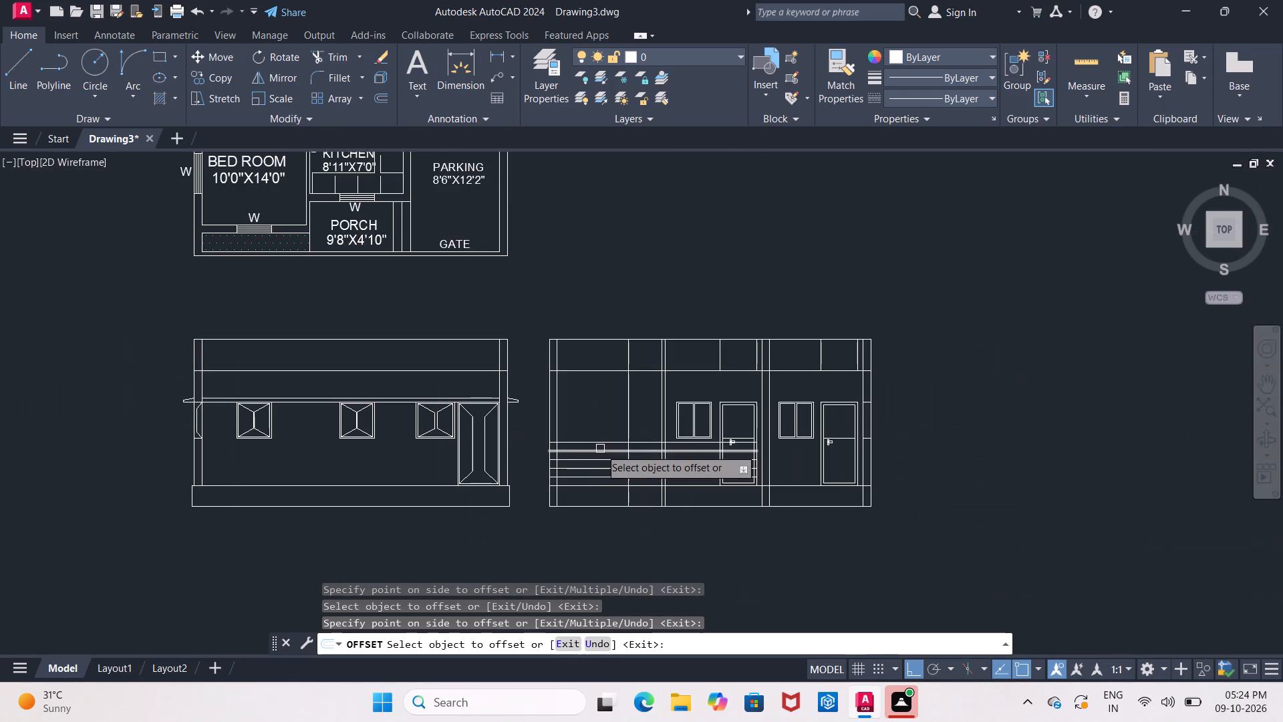
scroll(600, 449, down, 2)
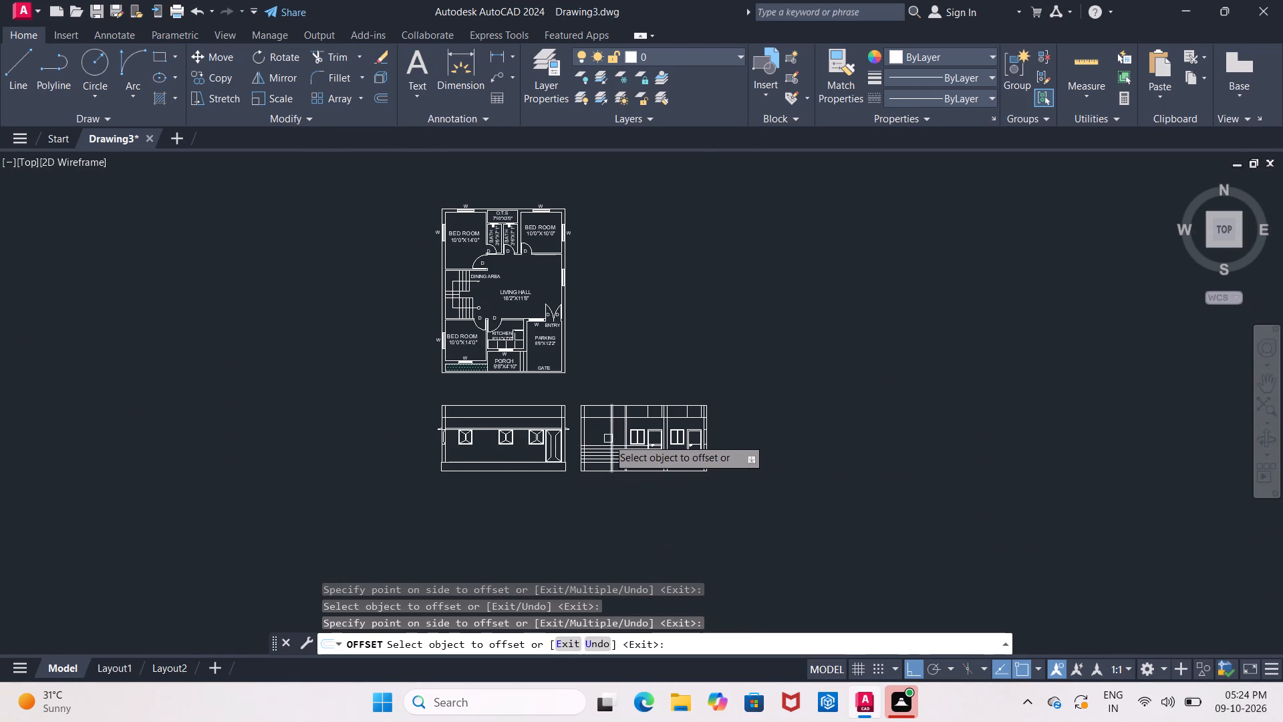
scroll(609, 439, up, 1)
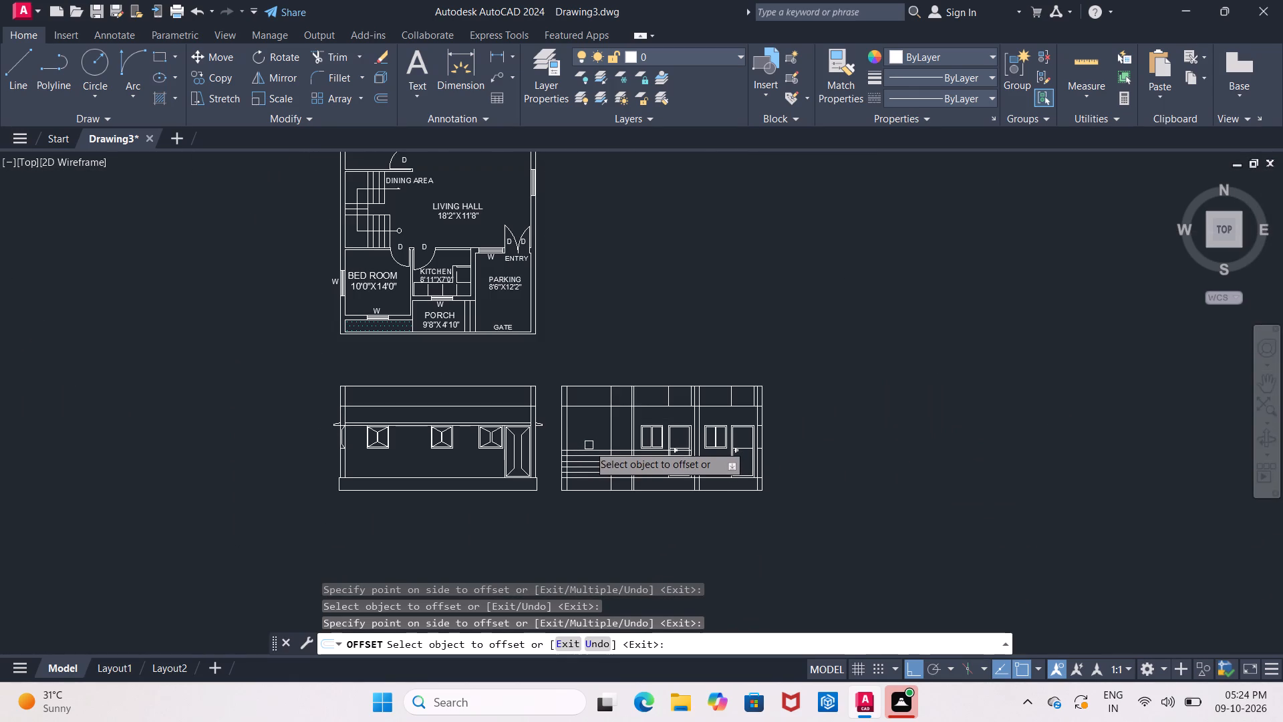
scroll(589, 439, up, 1)
middle_drag(589, 439, 595, 564)
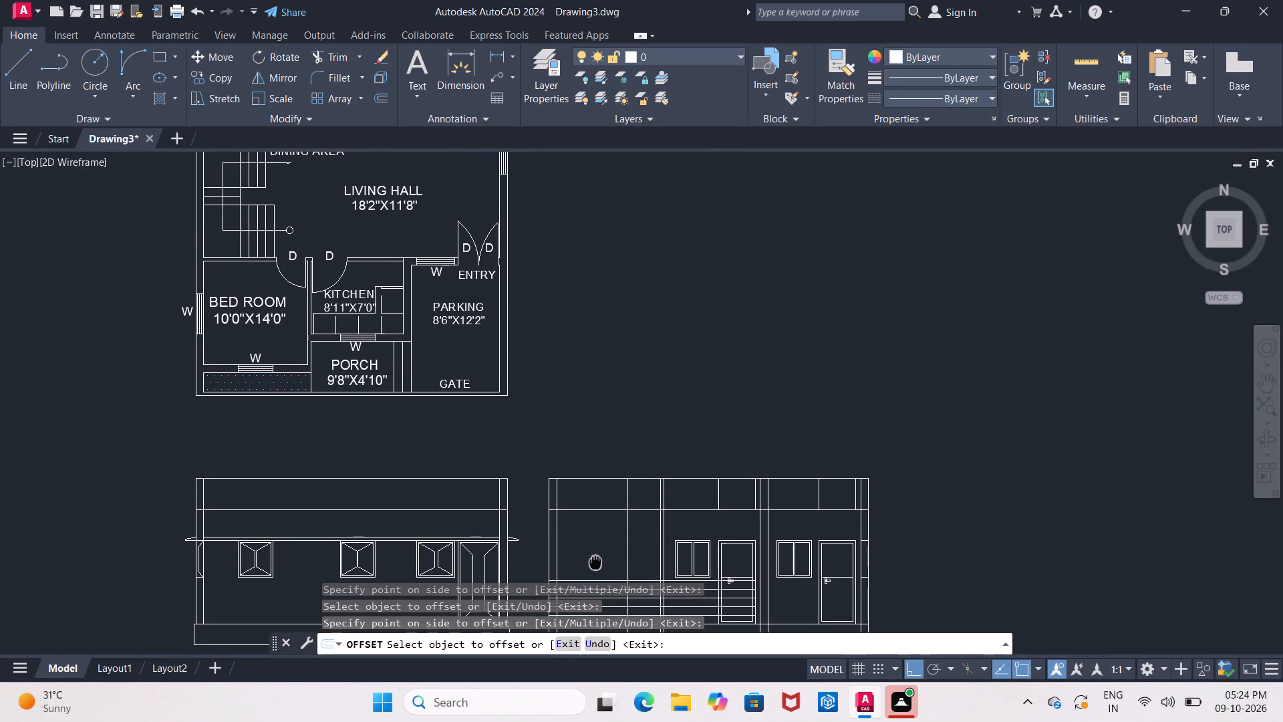
middle_drag(595, 564, 593, 552)
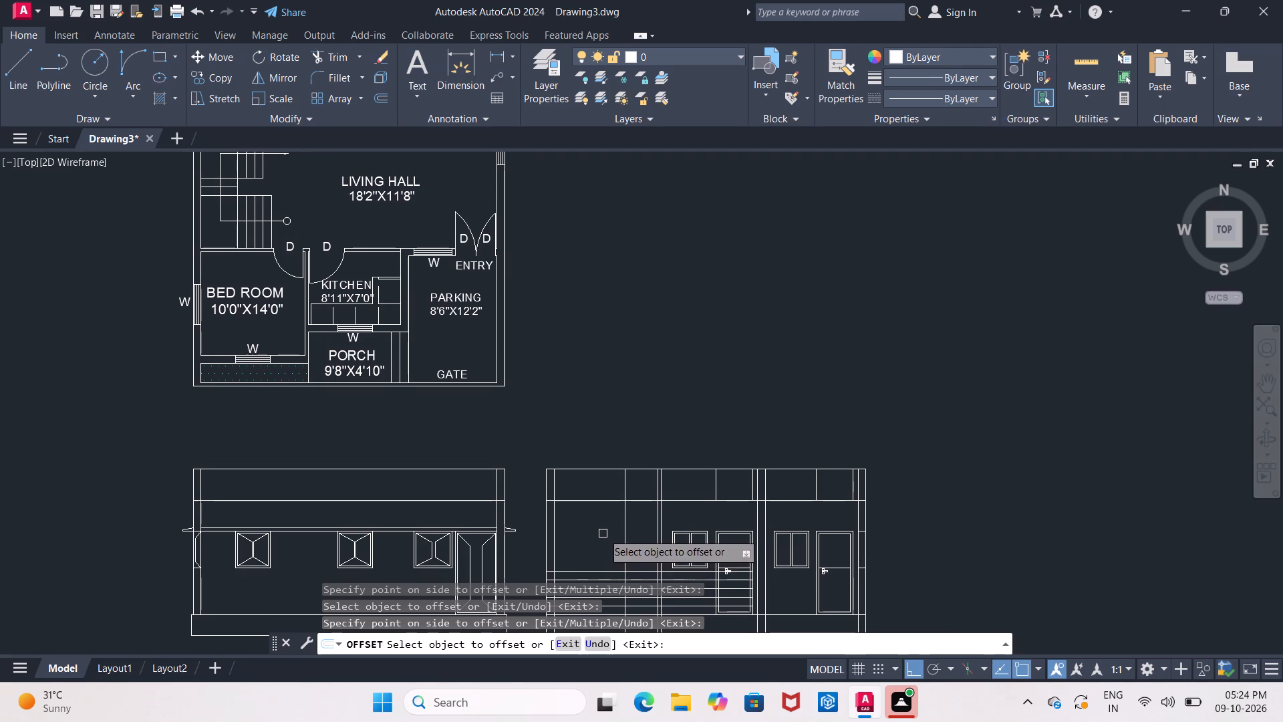
middle_drag(603, 533, 603, 568)
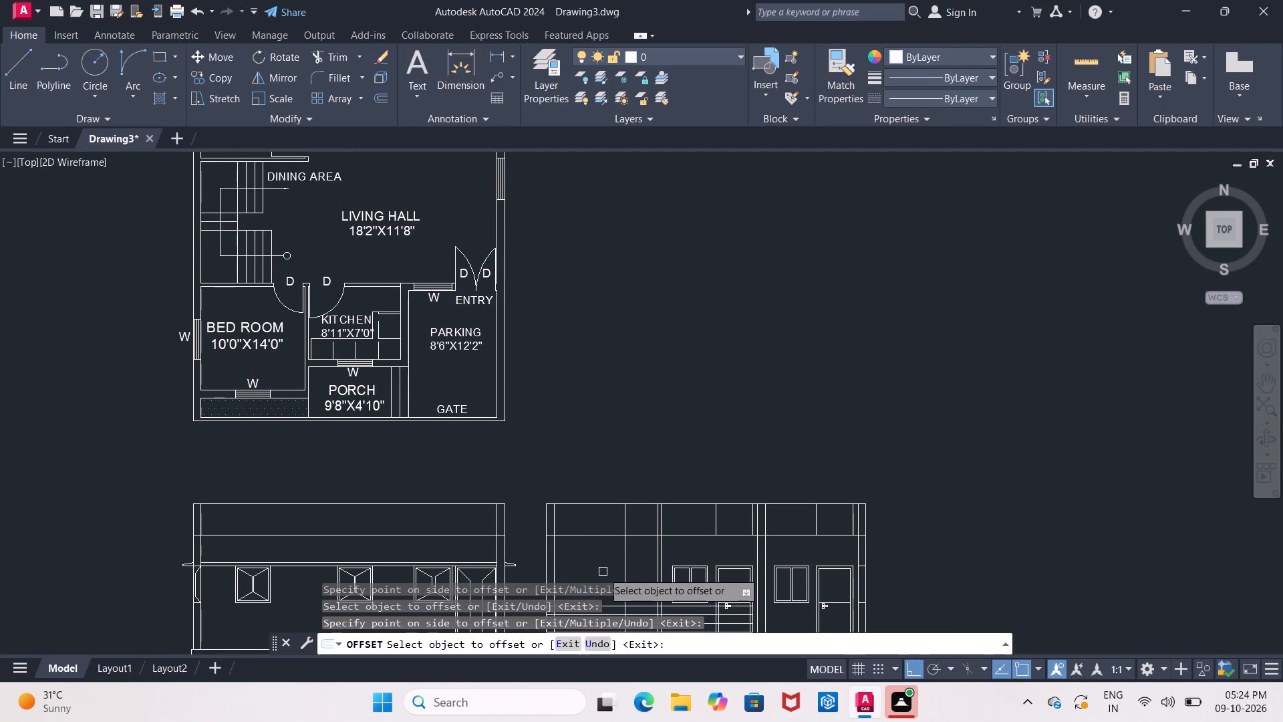
middle_drag(603, 568, 603, 544)
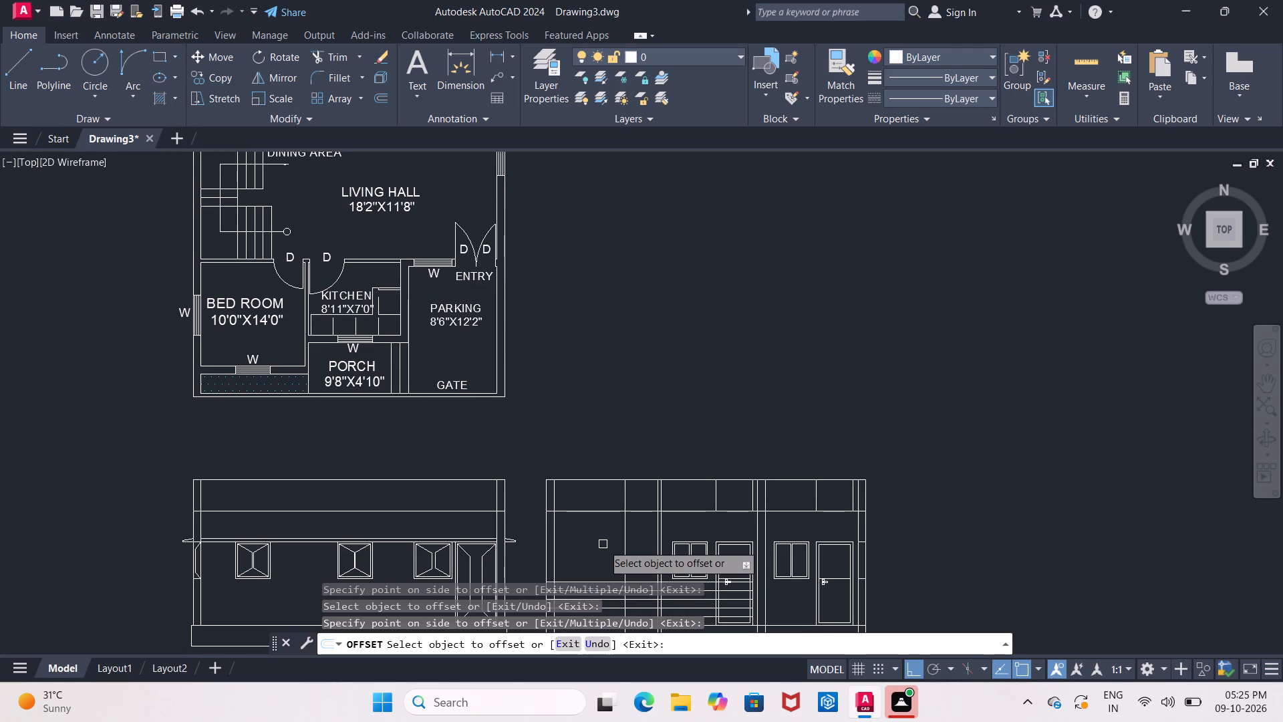
middle_drag(599, 545, 607, 481)
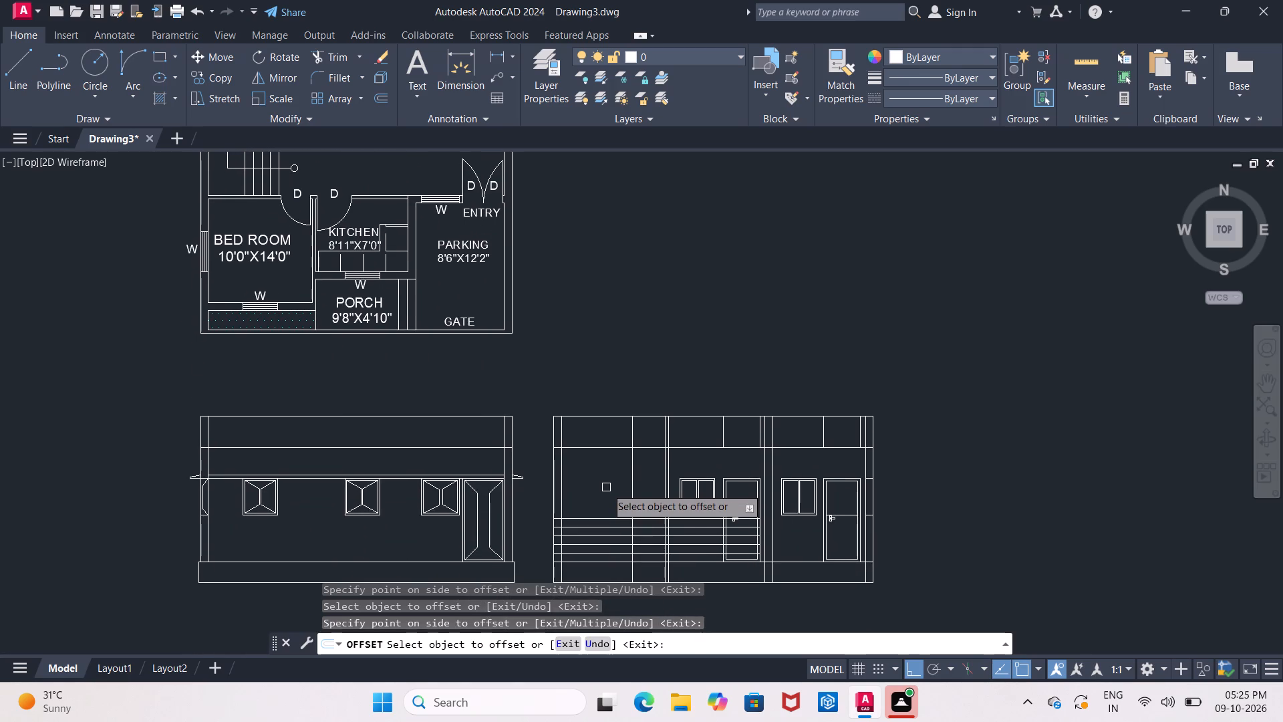
scroll(607, 491, up, 1)
middle_drag(607, 491, 631, 420)
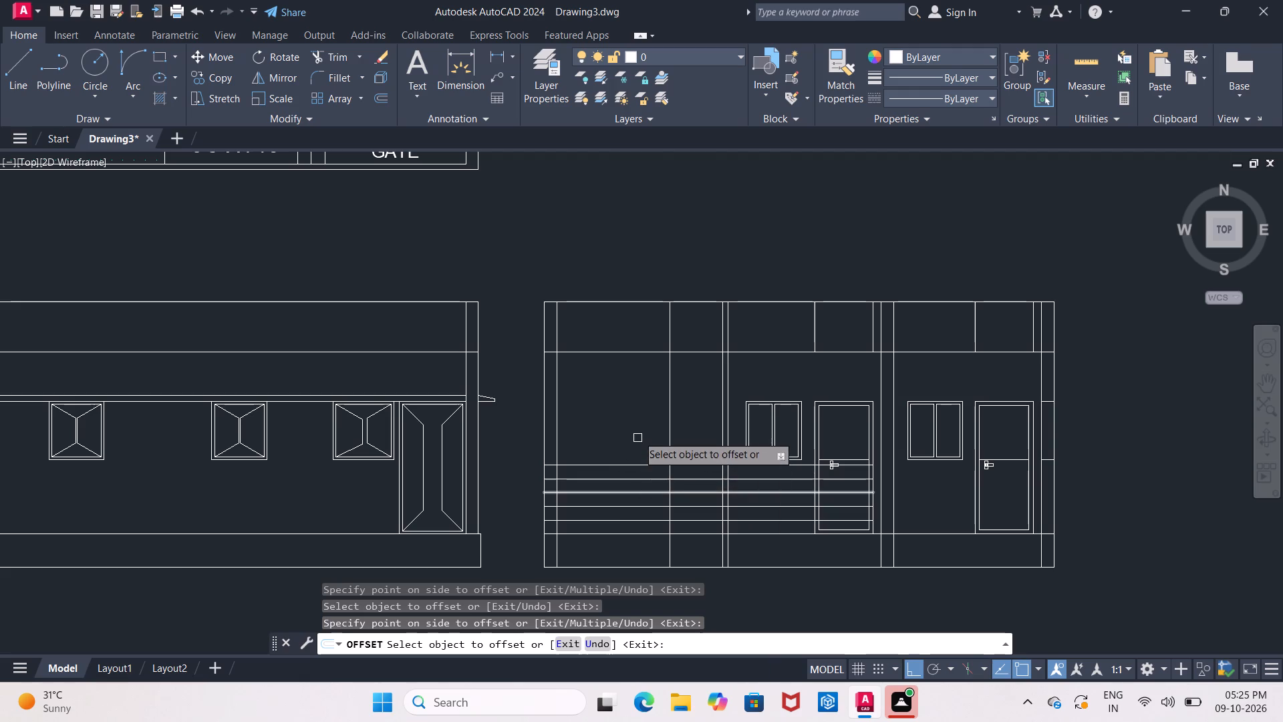
key(Escape)
Delete the topmost of the stacked step lines above the floor line.
click(617, 463)
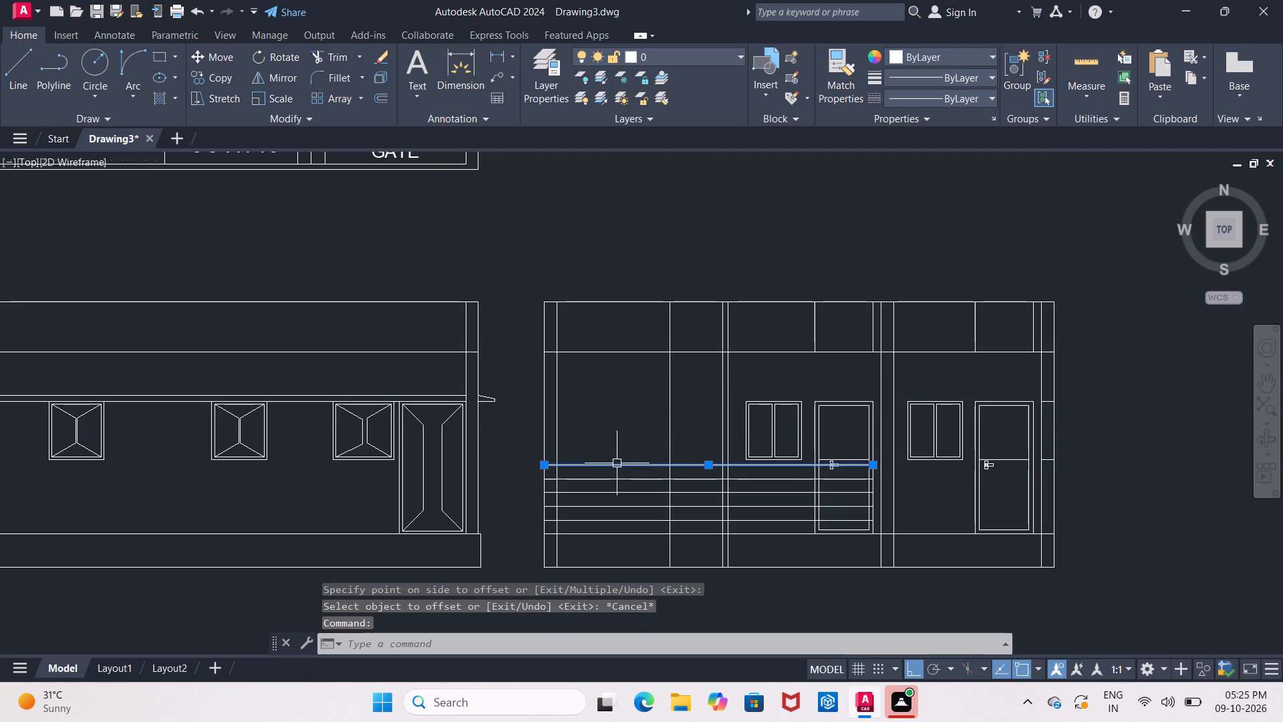
key(Delete)
Offset the vertical line in the left-hand bay five times at 10" spacing toward the outer wall, each from the previous line.
scroll(623, 462, up, 1)
middle_drag(623, 462, 624, 451)
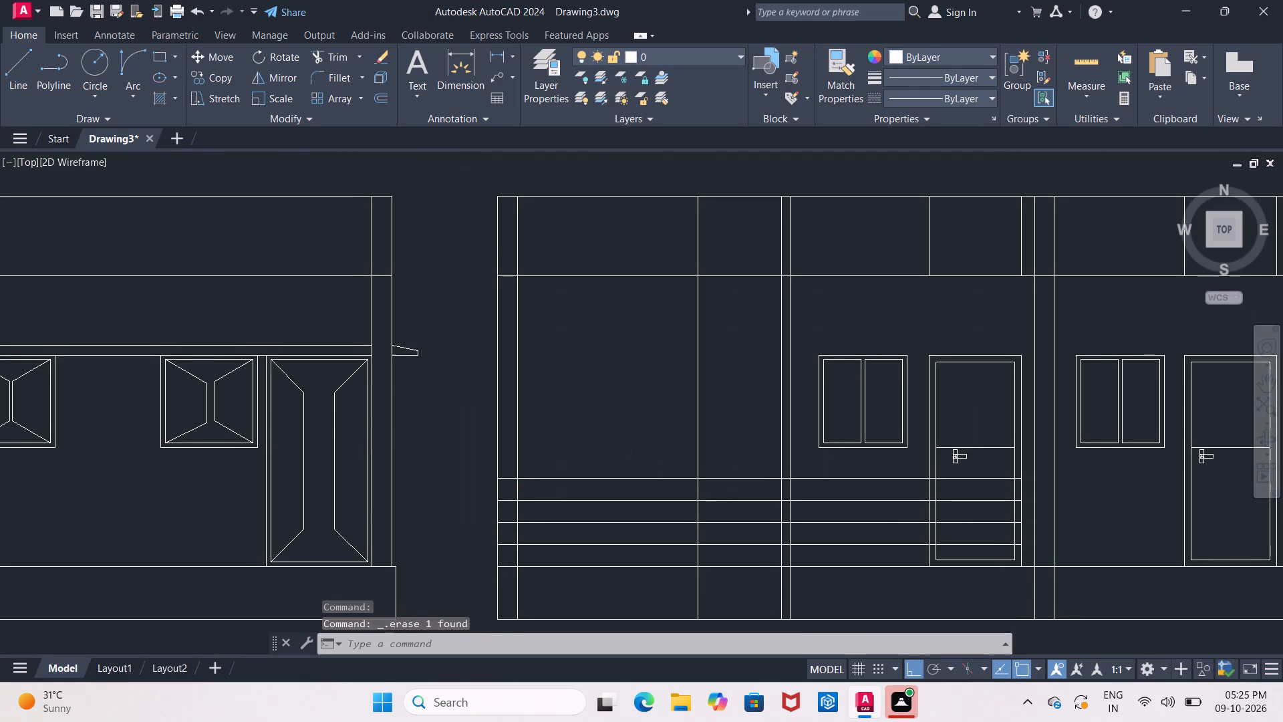
key(Escape)
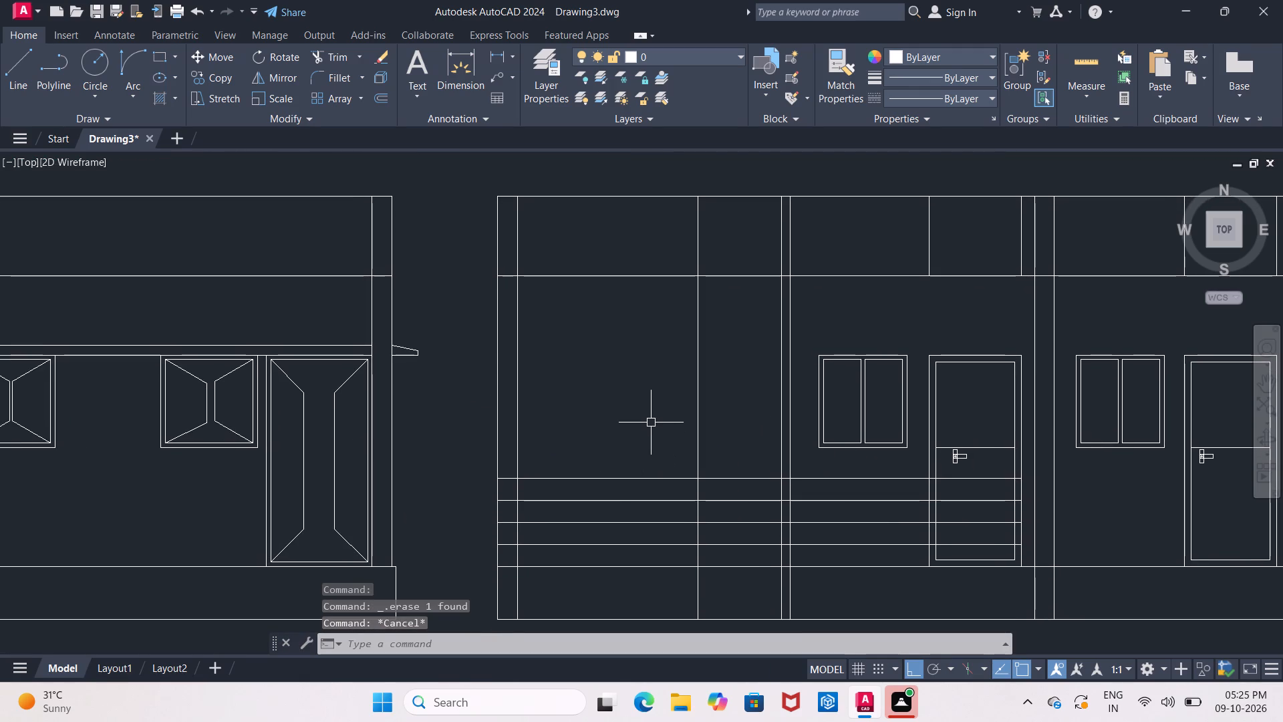
key(o)
key(Return)
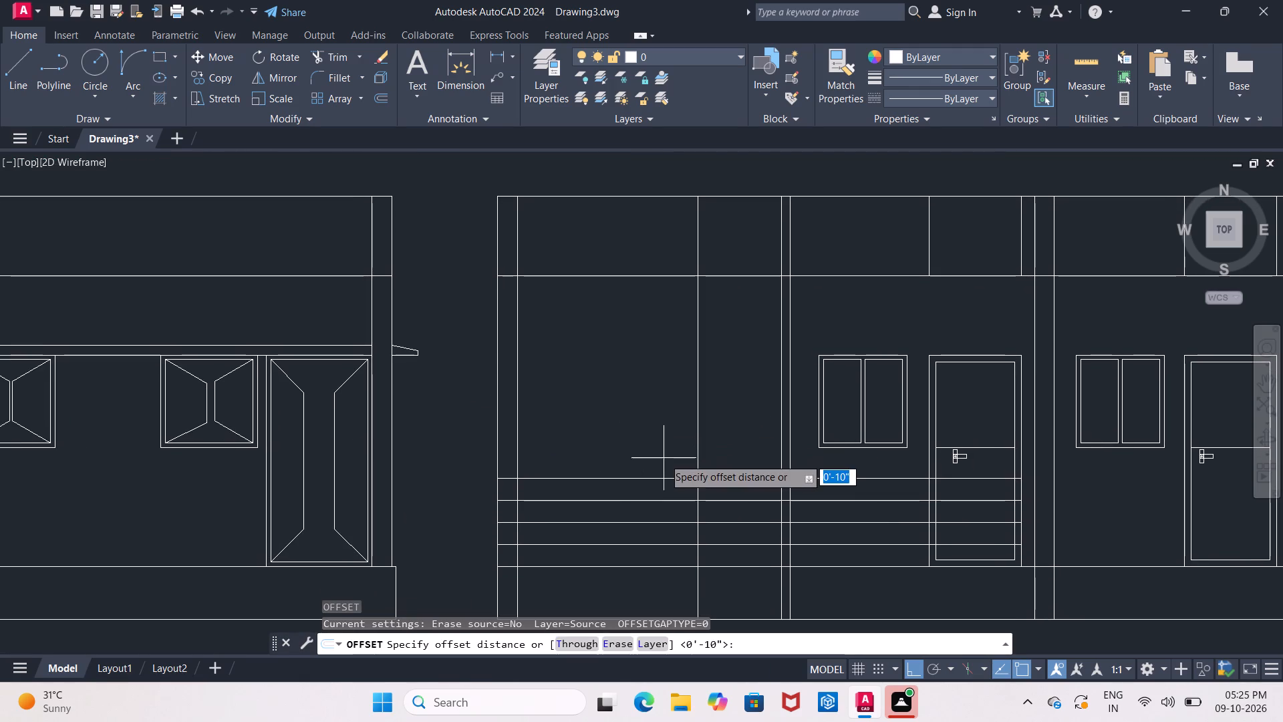
scroll(664, 458, up, 1)
middle_drag(664, 458, 665, 310)
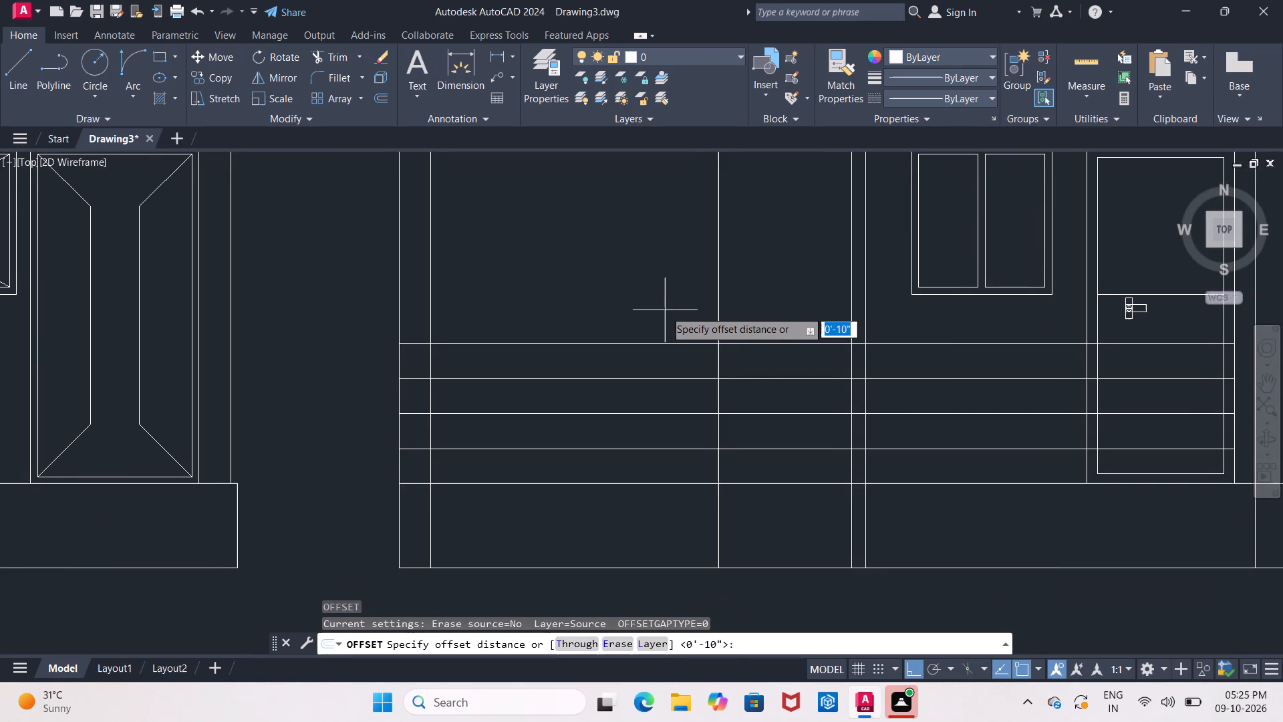
text(10")
key(Return)
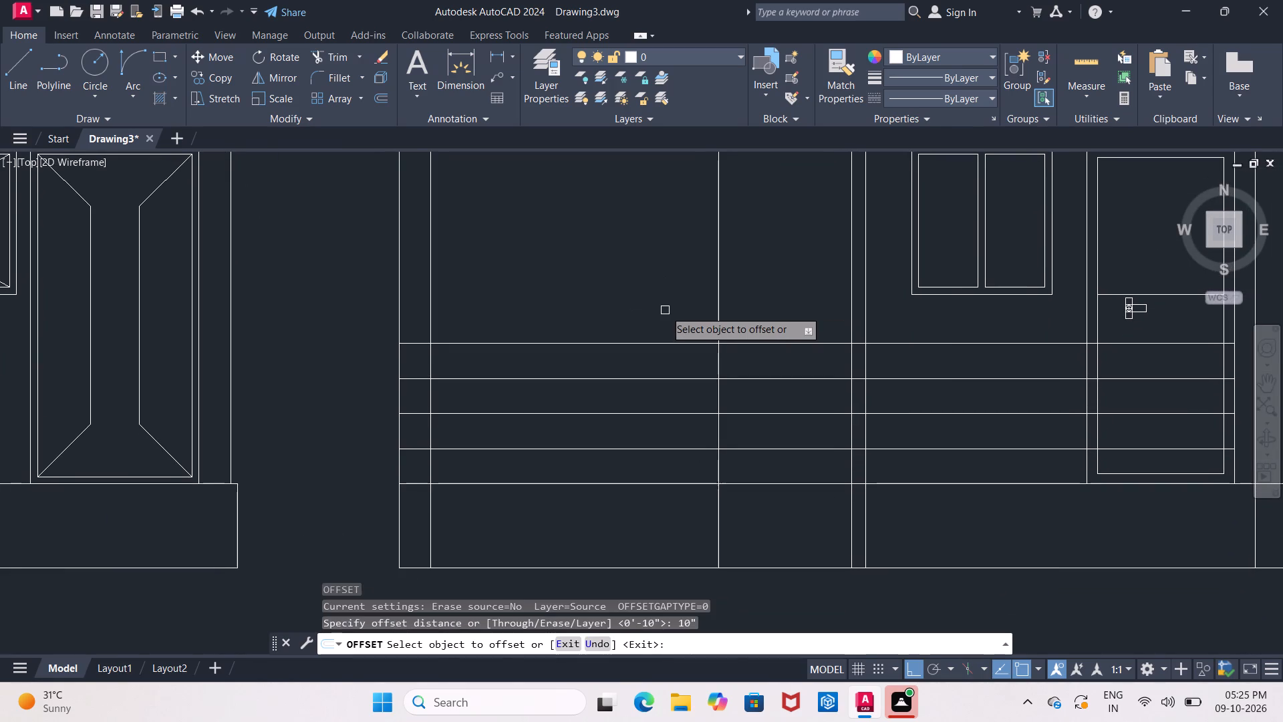
click(716, 318)
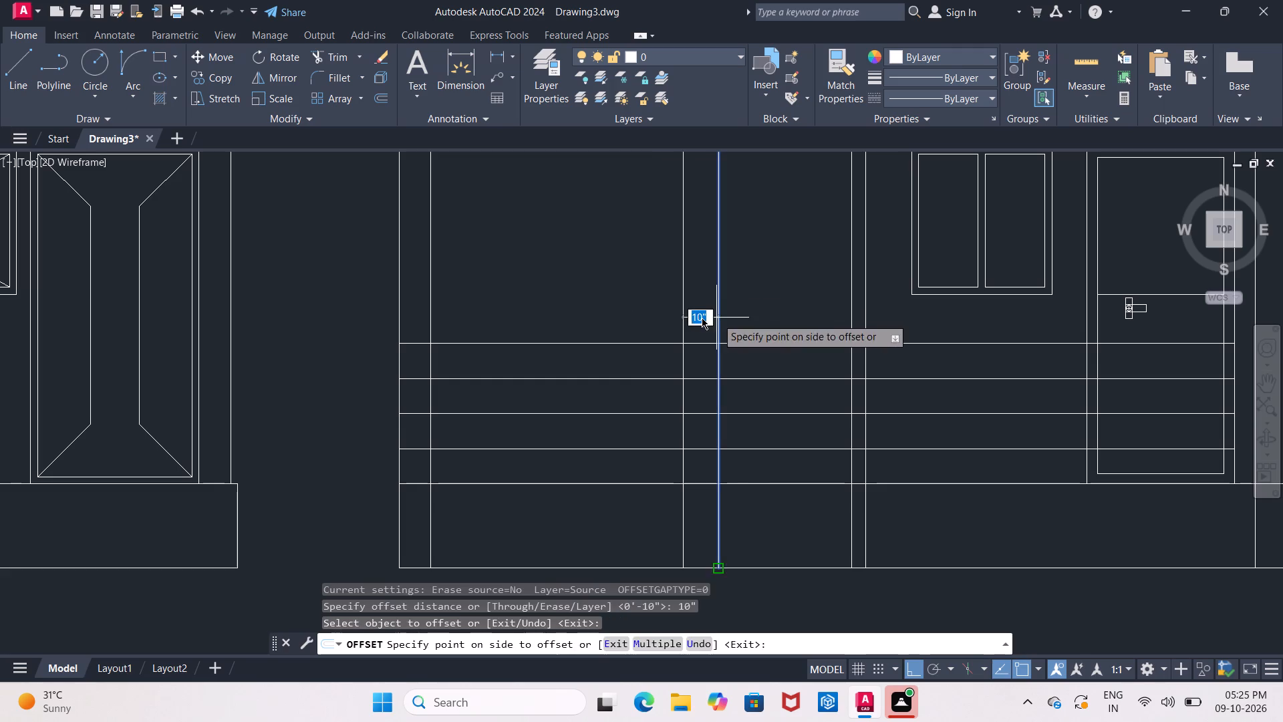
click(696, 318)
click(681, 318)
click(599, 326)
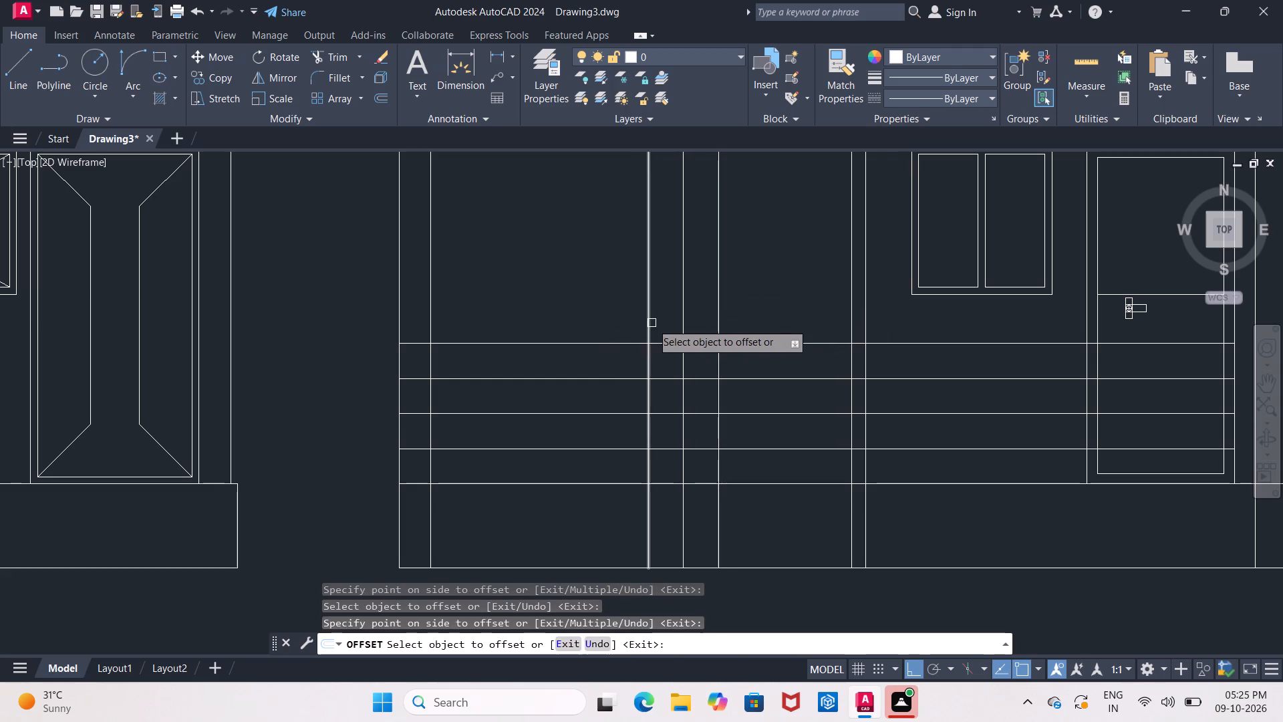
click(652, 323)
click(561, 322)
click(613, 324)
click(500, 311)
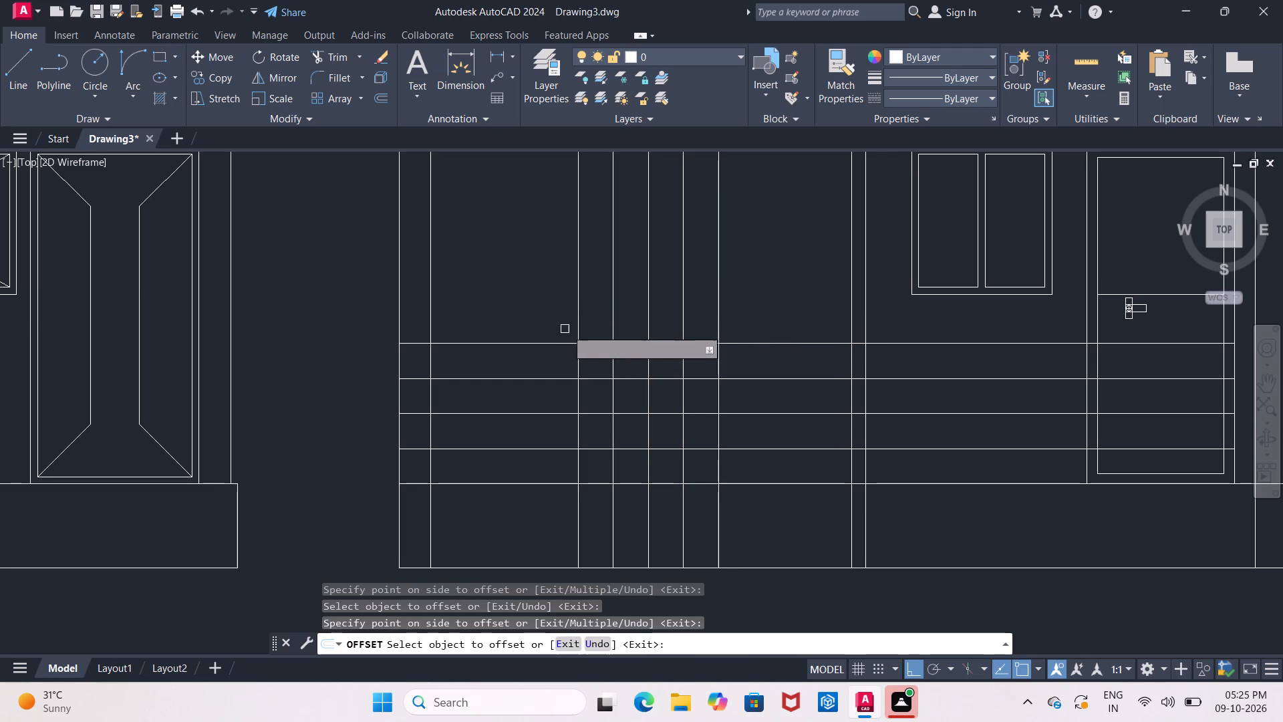
click(577, 329)
click(513, 324)
key(Escape)
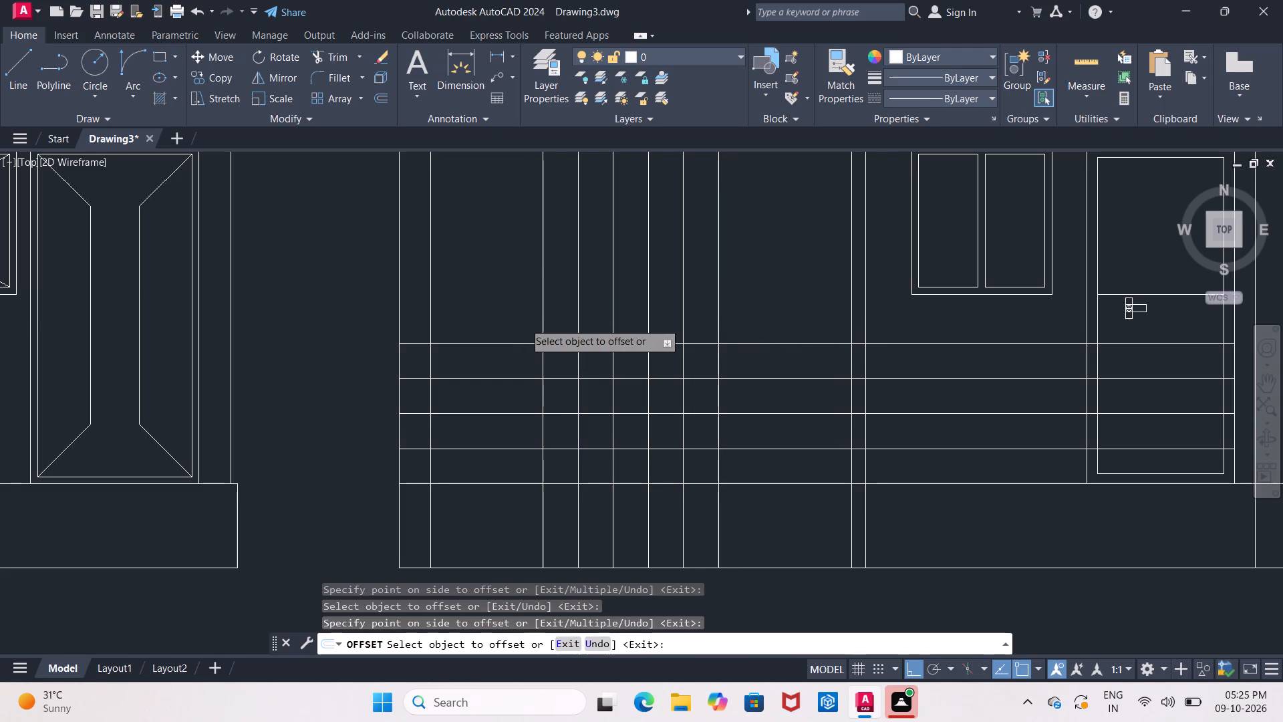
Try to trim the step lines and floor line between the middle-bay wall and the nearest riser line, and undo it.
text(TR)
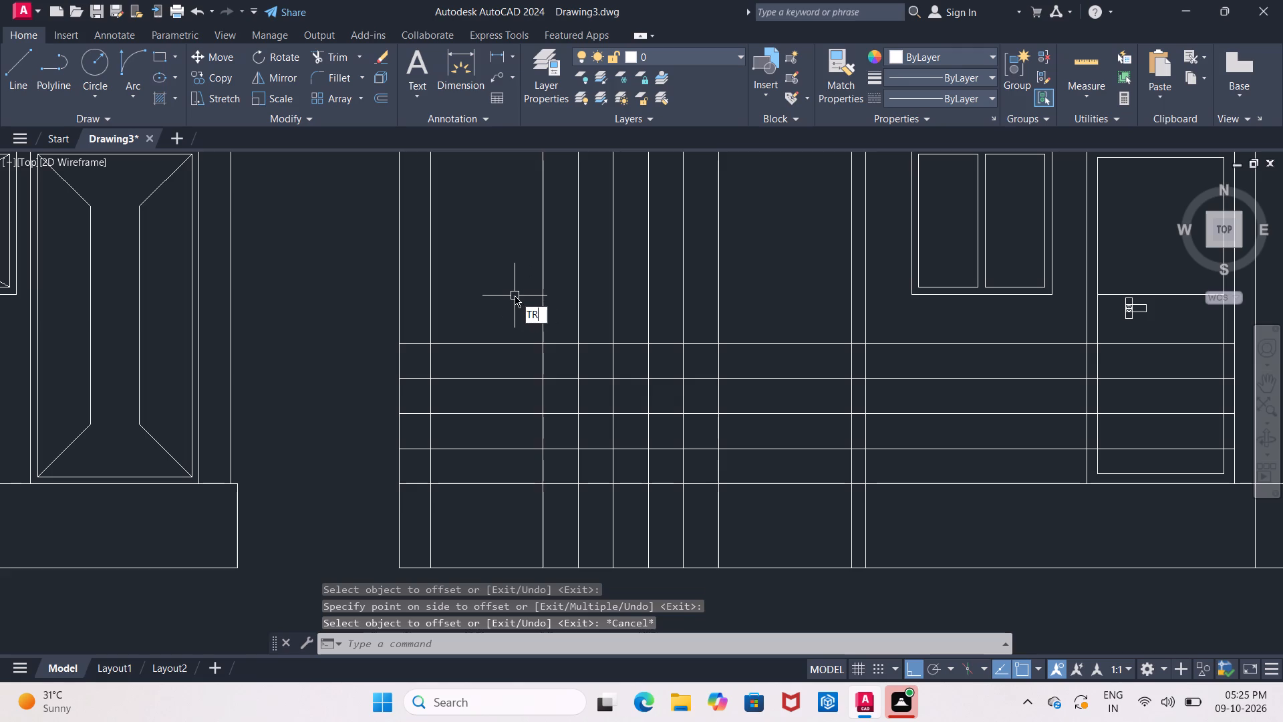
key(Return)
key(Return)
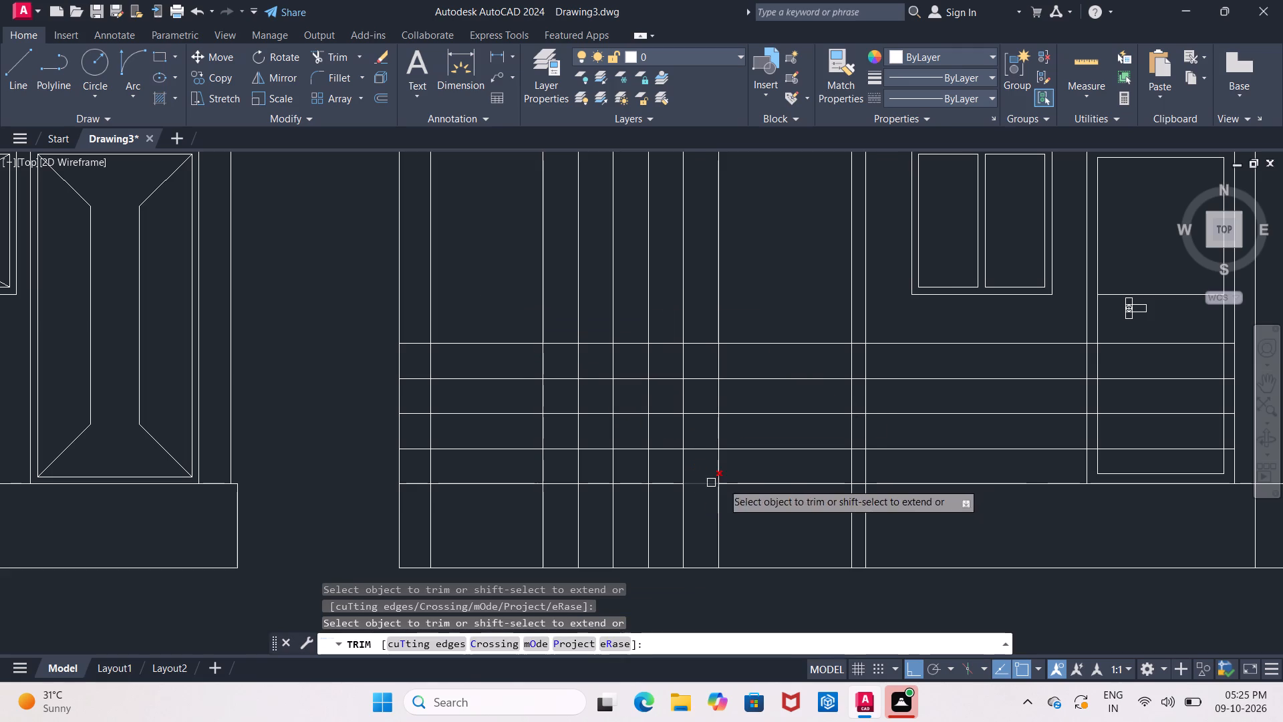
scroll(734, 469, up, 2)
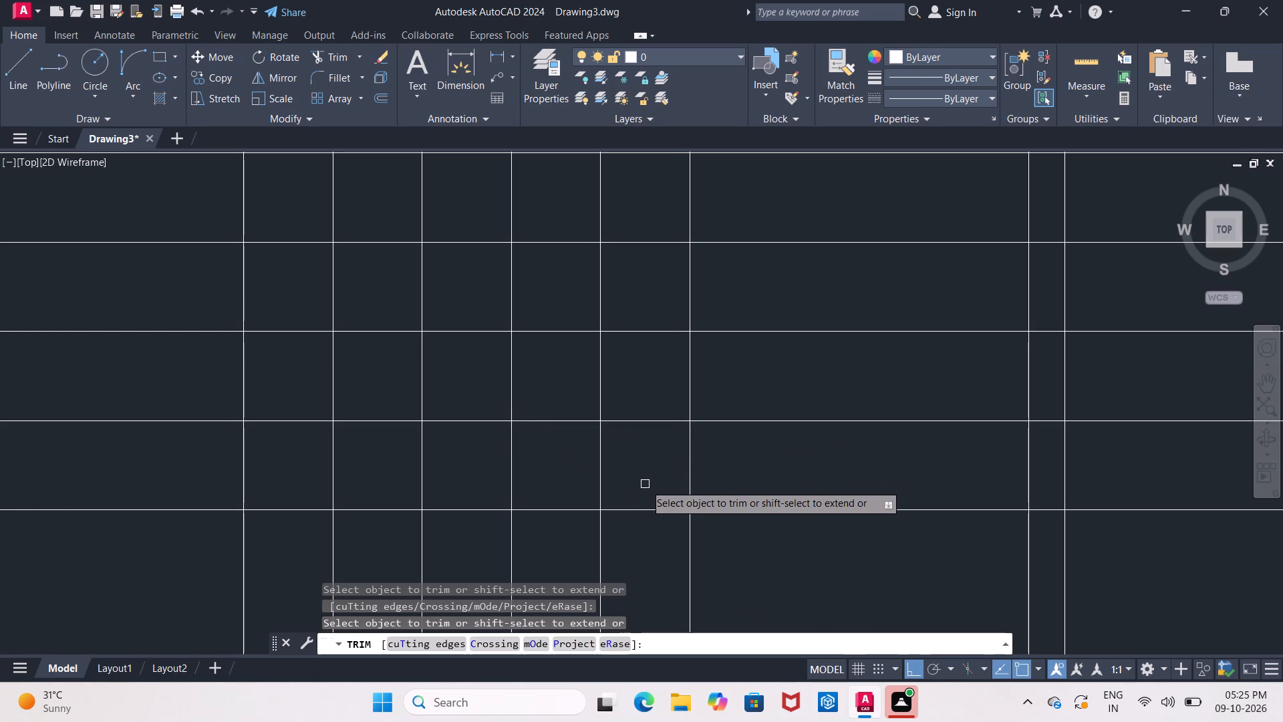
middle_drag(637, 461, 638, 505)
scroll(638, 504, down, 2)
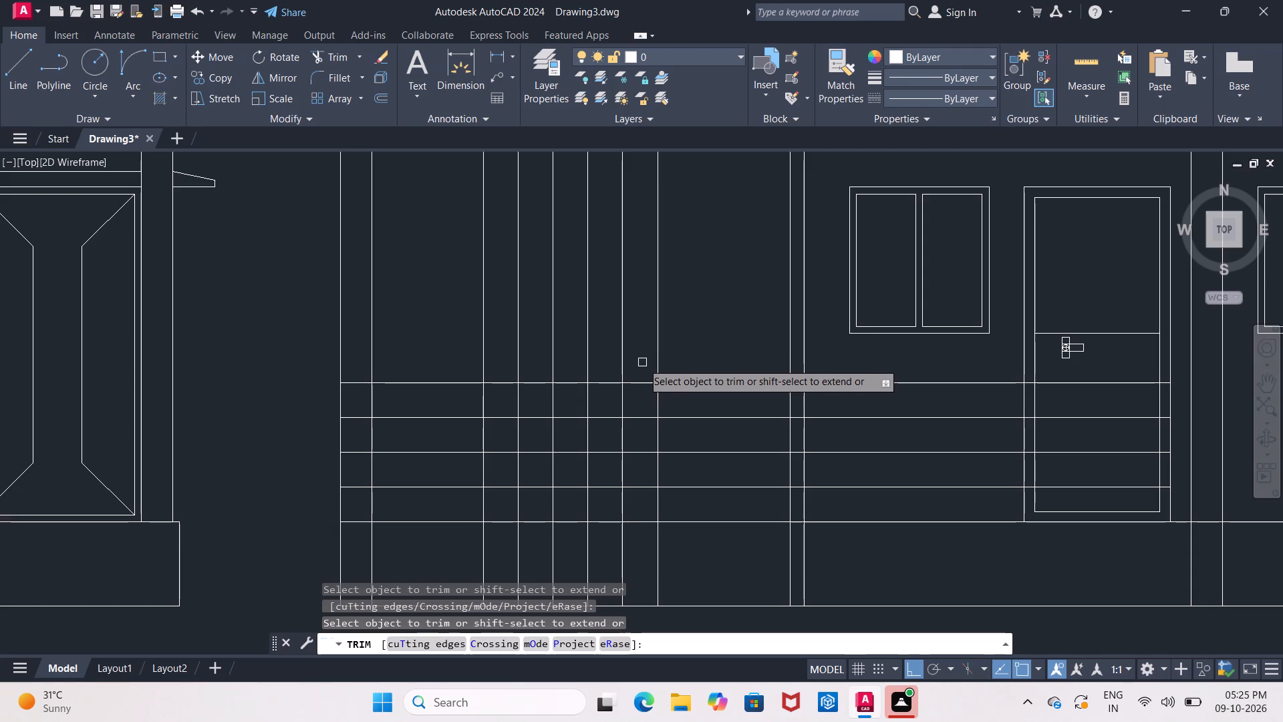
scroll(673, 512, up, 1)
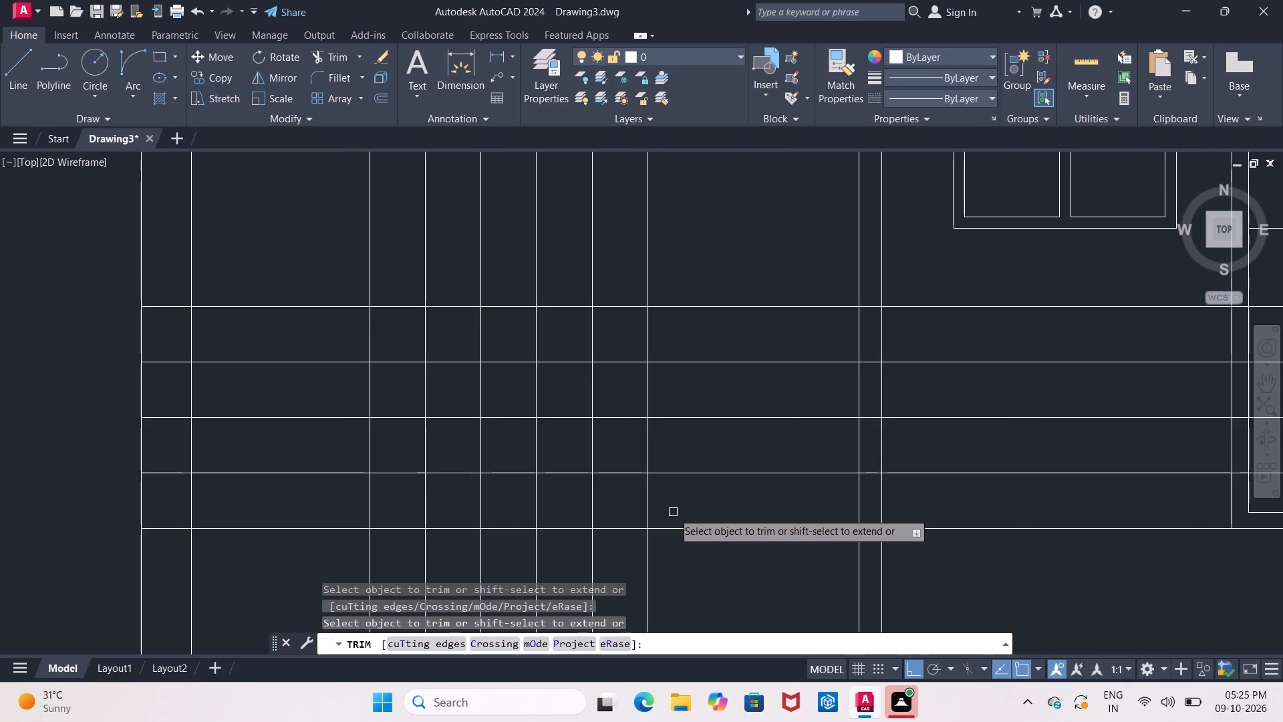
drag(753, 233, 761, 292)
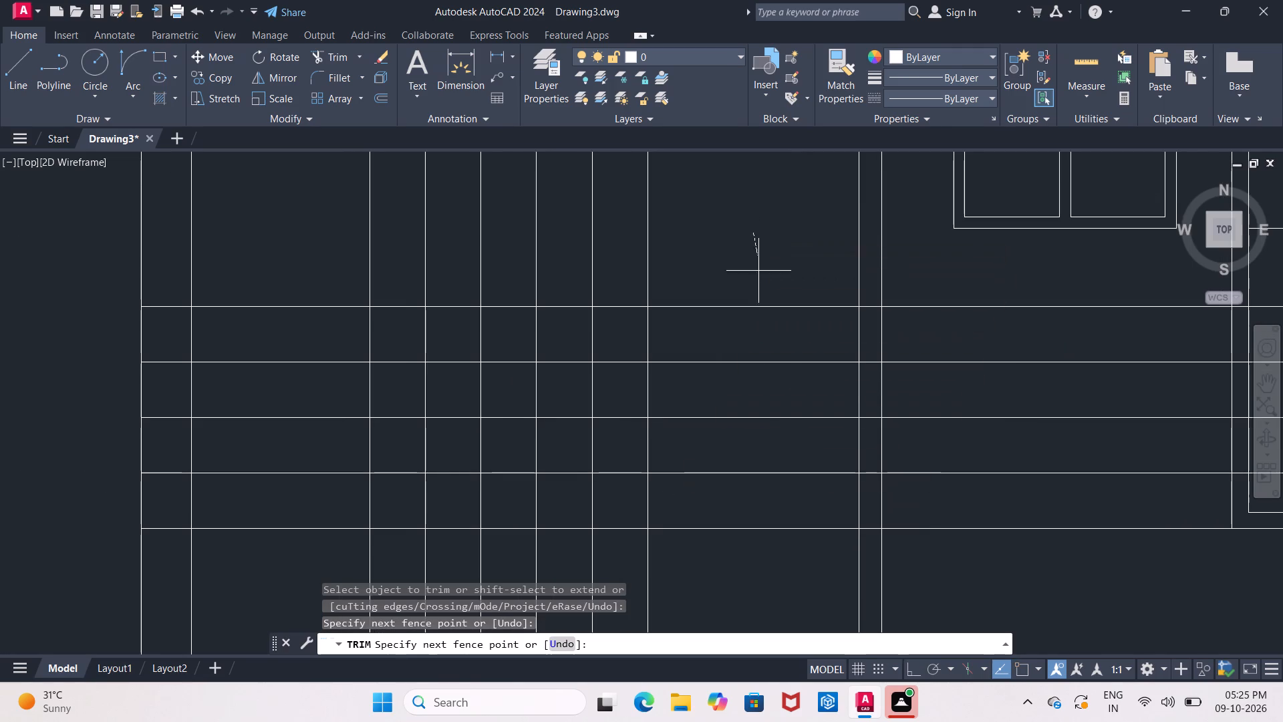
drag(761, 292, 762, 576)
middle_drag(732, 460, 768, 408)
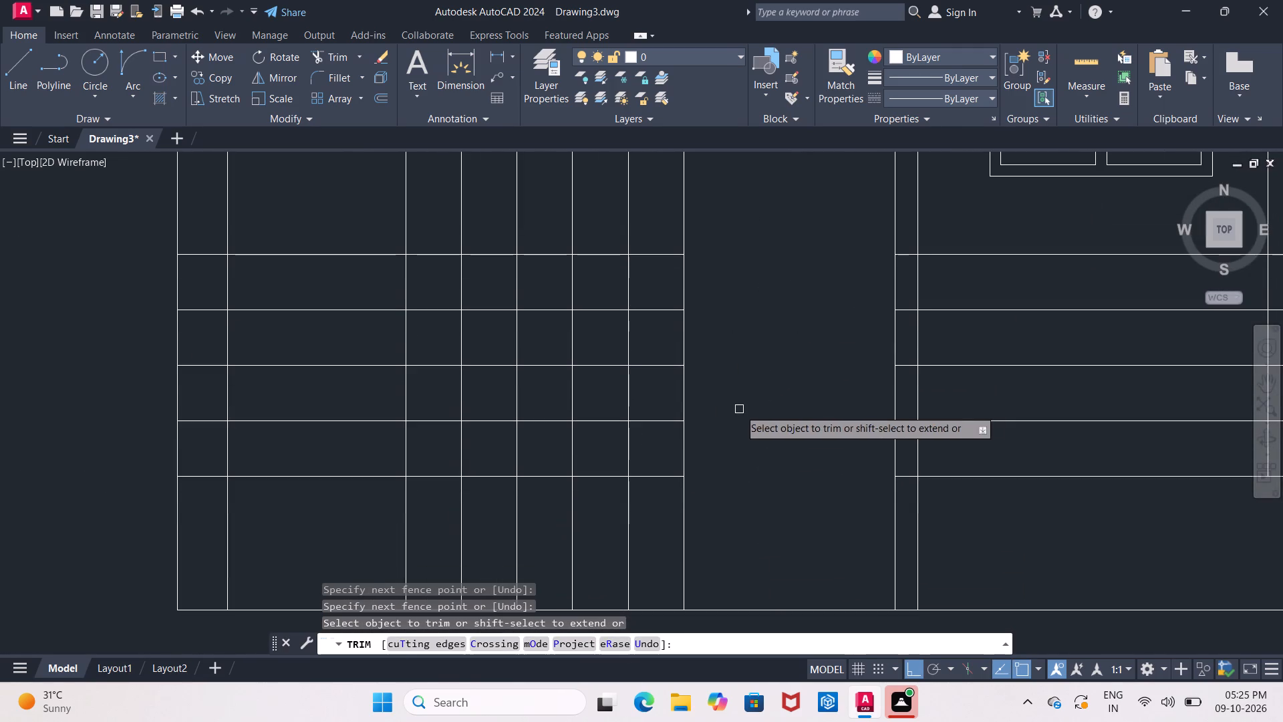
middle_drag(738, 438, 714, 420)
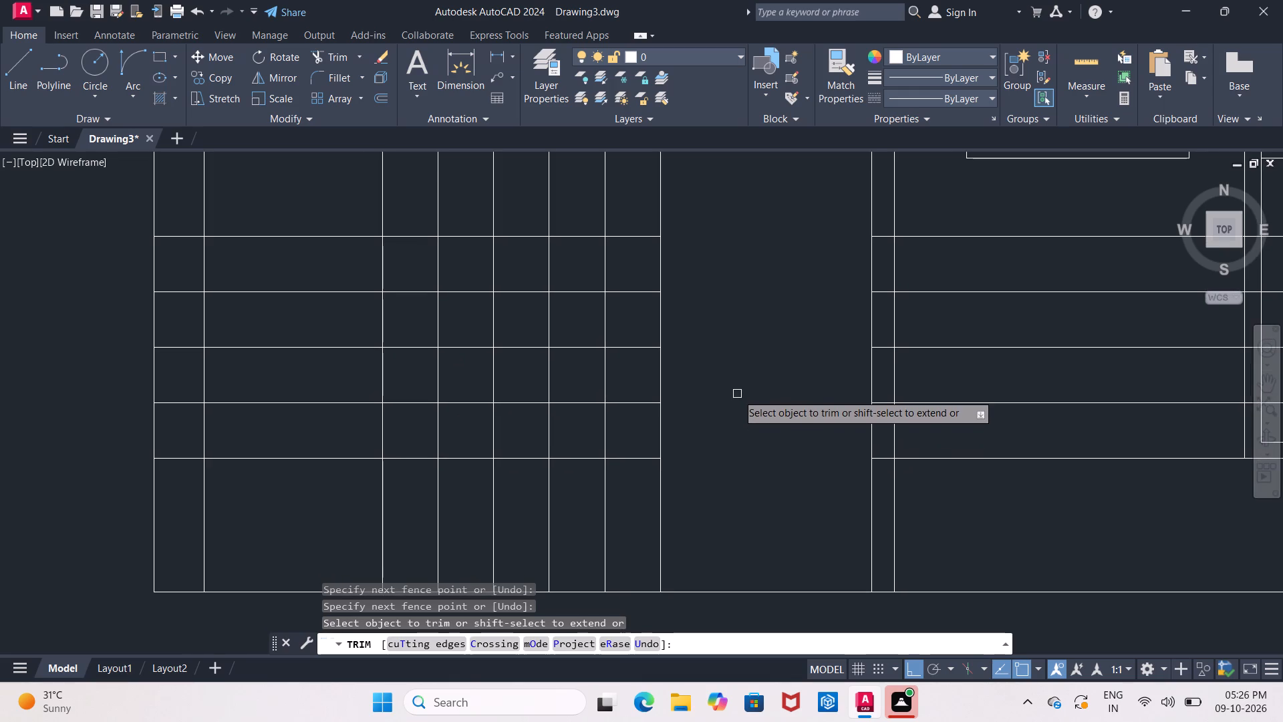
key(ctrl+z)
Trim the four step lines between the middle-bay wall and the nearest riser line, leaving the floor line whole.
scroll(737, 393, down, 2)
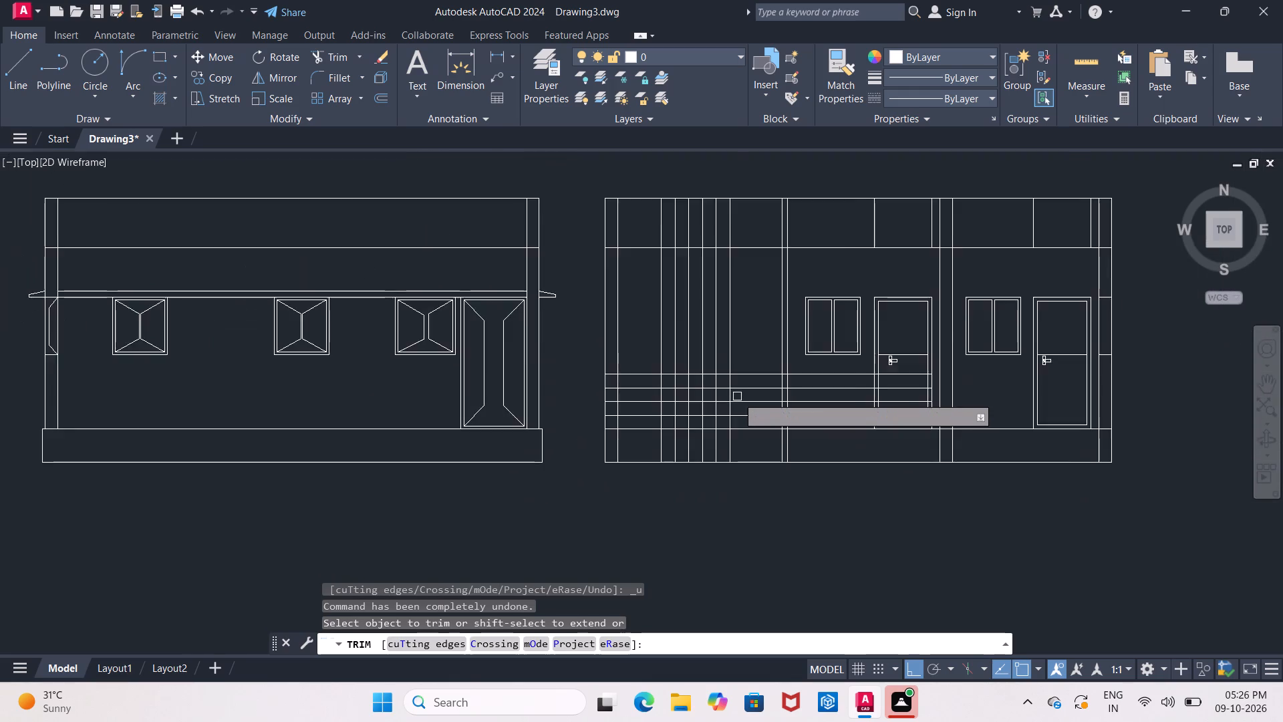
scroll(737, 396, up, 2)
middle_drag(737, 394, 717, 384)
drag(753, 302, 758, 431)
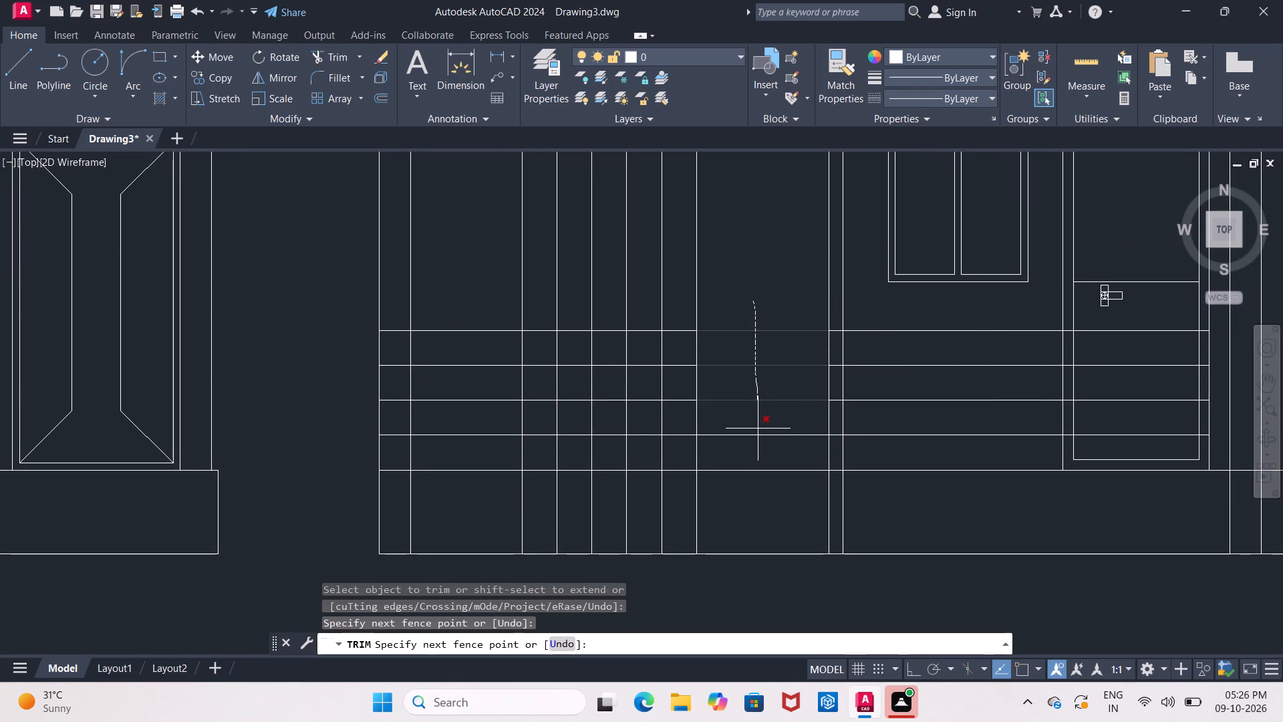
drag(758, 431, 758, 447)
Shape the lowest step: trim the upper three step lines back to the second riser line and the first riser above its tread.
scroll(727, 417, up, 2)
middle_drag(727, 417, 757, 372)
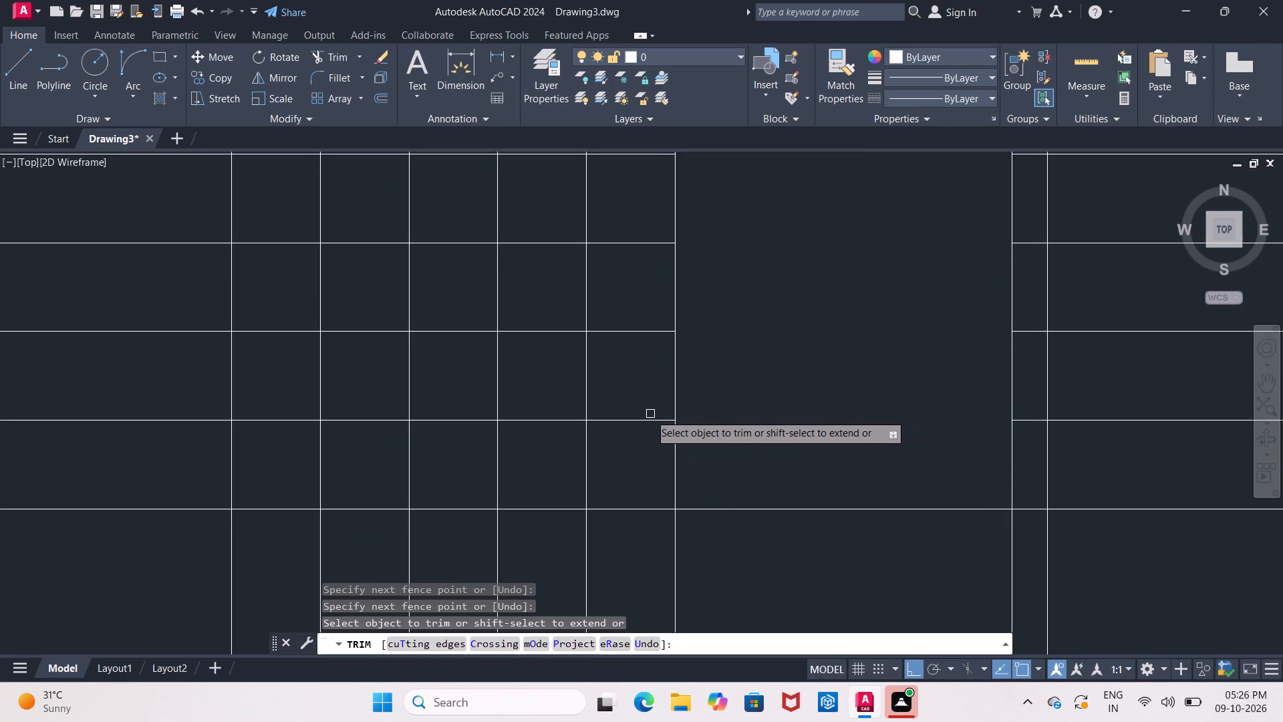
middle_drag(646, 394, 644, 479)
middle_drag(641, 419, 641, 444)
scroll(641, 422, down, 1)
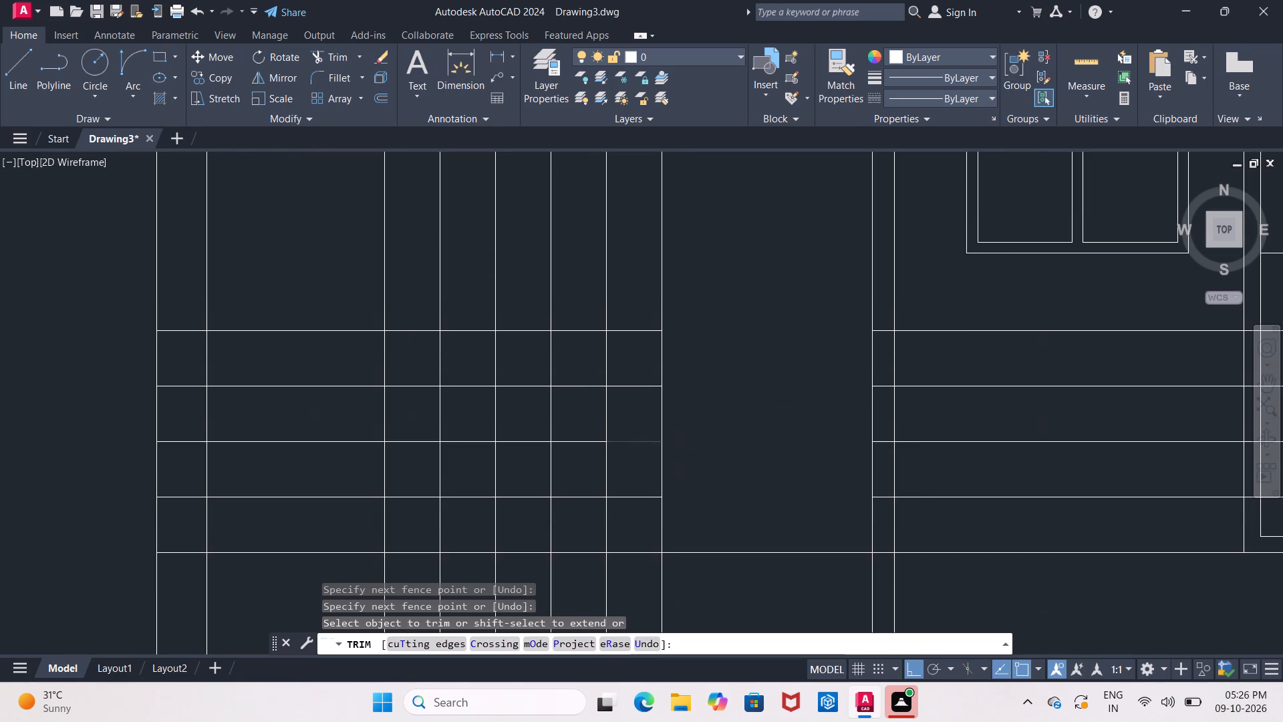
drag(643, 297, 640, 449)
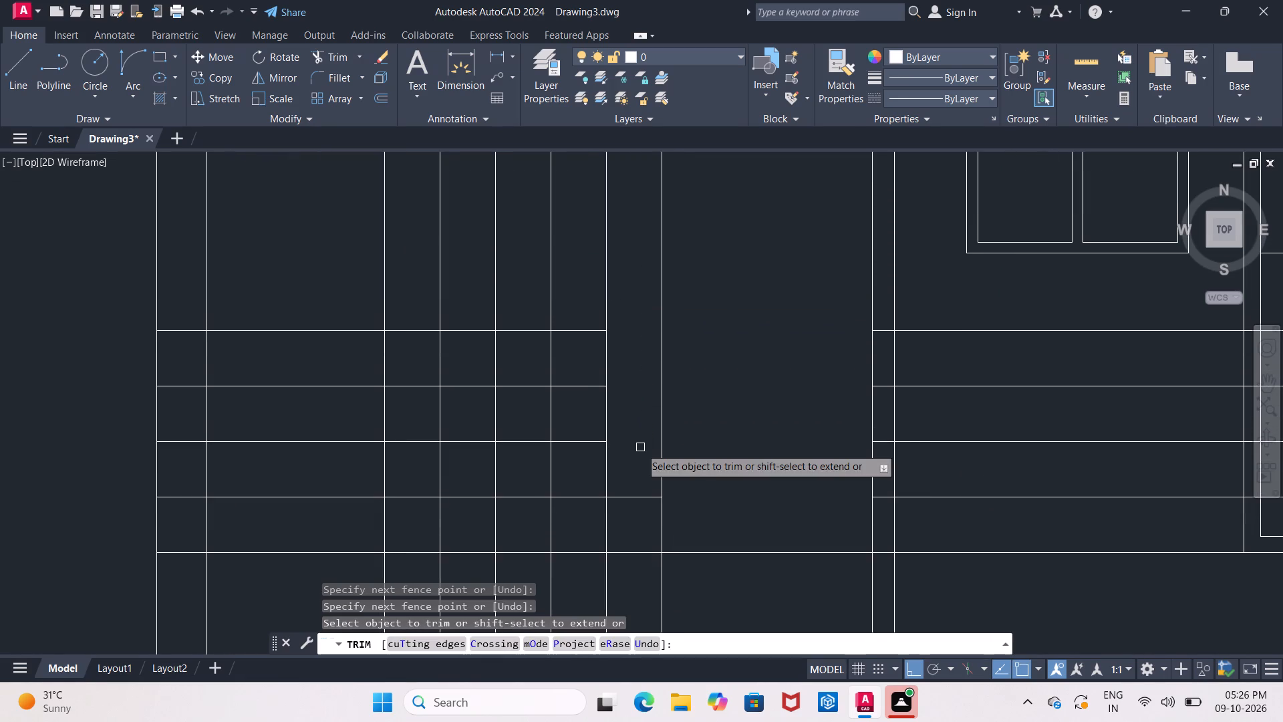
middle_drag(640, 447, 639, 429)
click(661, 427)
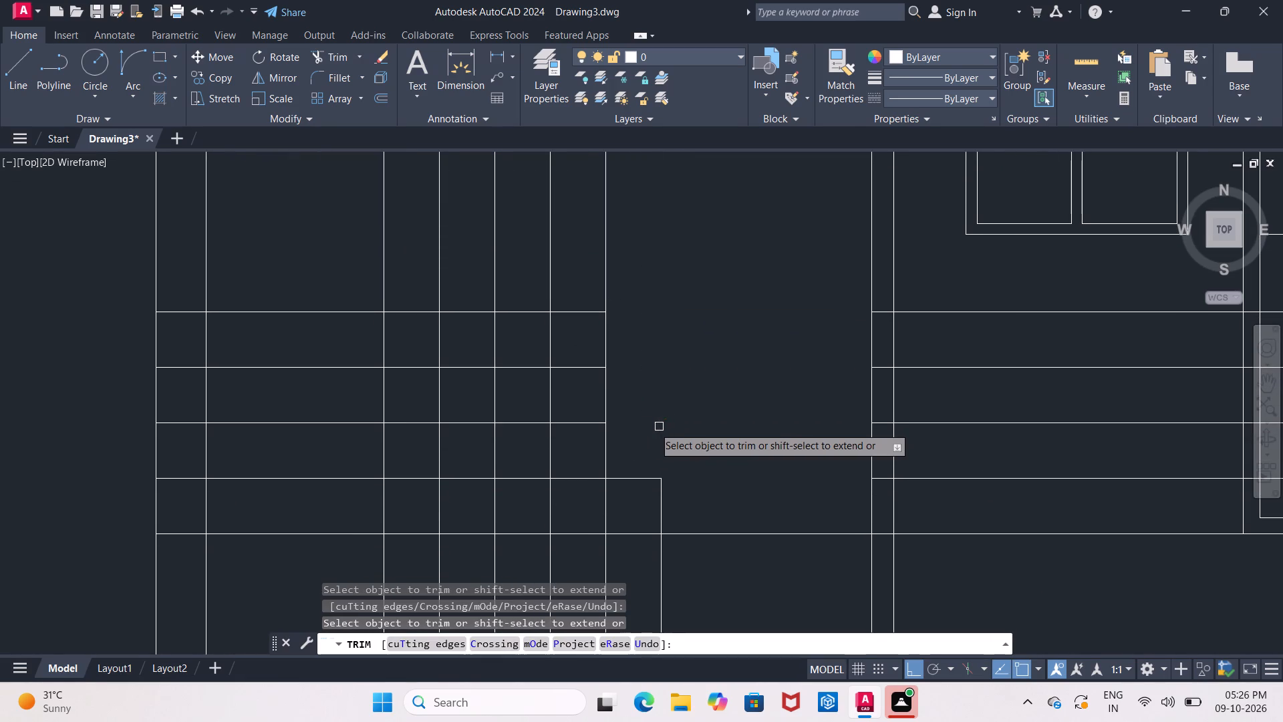
Shape the second step: trim the second riser line above its tread and the top two step lines back to the third riser.
scroll(642, 427, up, 1)
middle_drag(642, 427, 744, 379)
middle_drag(721, 385, 713, 399)
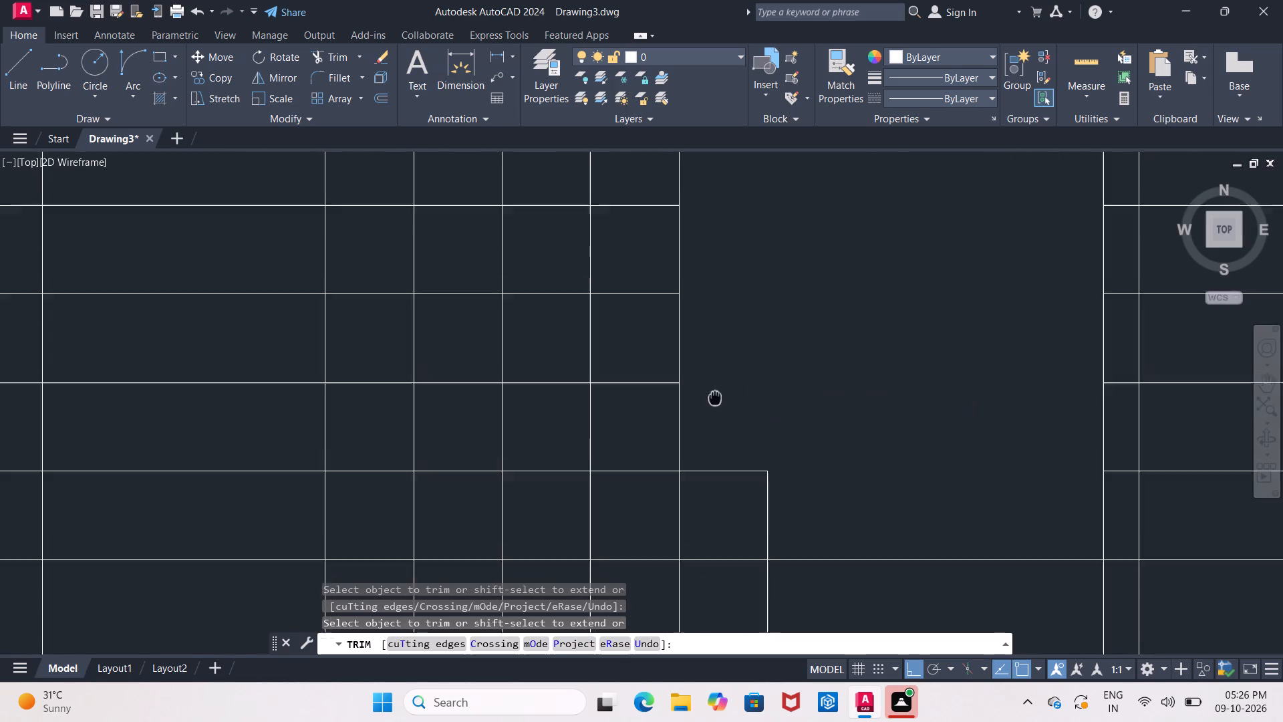
middle_drag(713, 399, 687, 416)
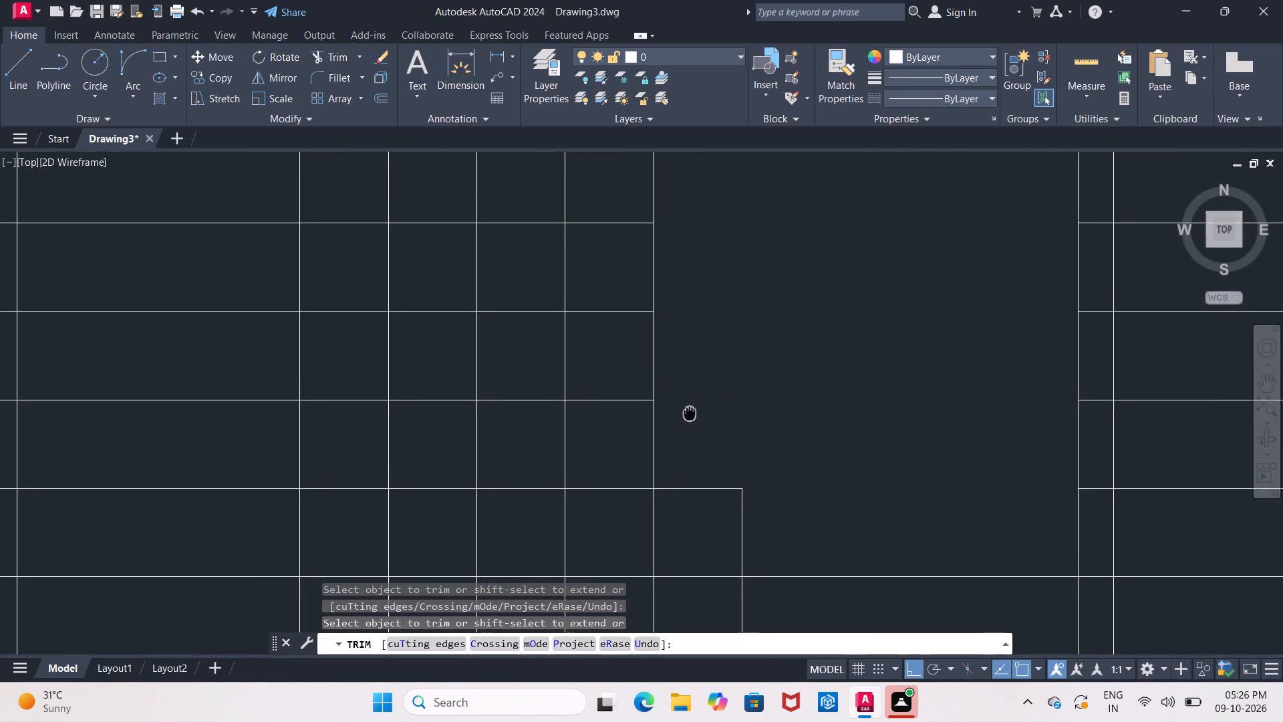
middle_drag(687, 416, 664, 422)
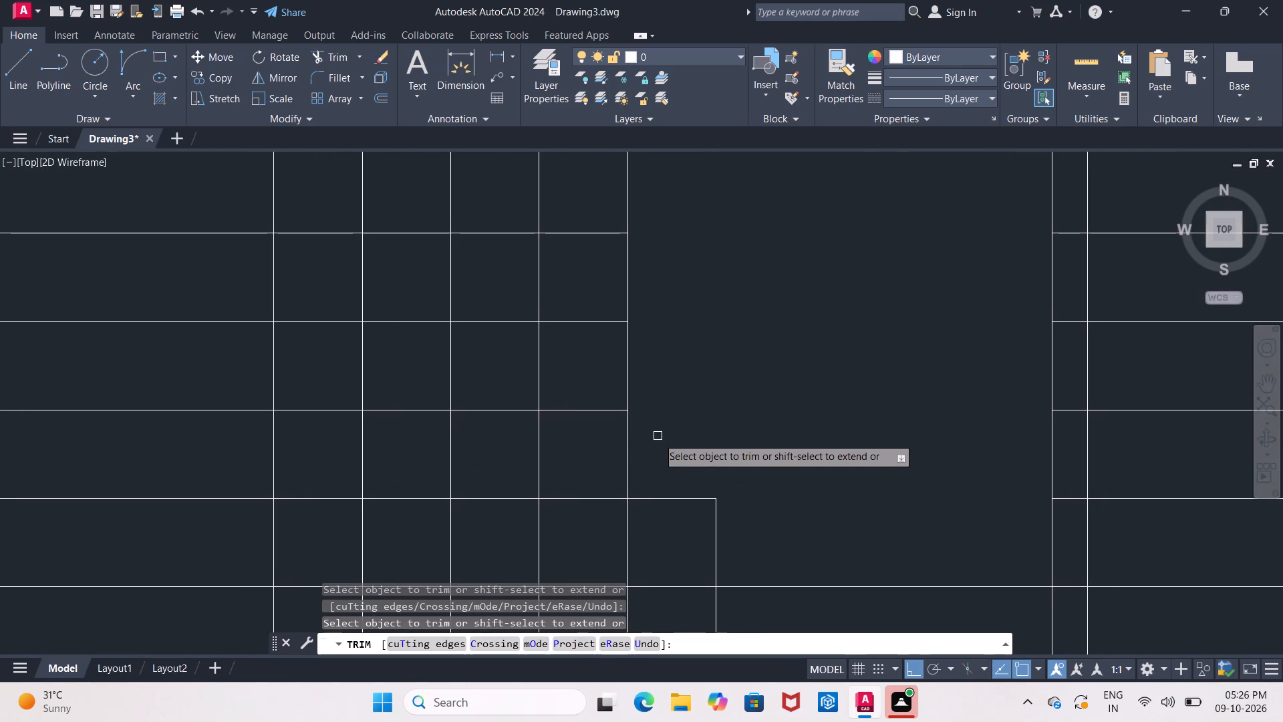
middle_drag(658, 439, 733, 452)
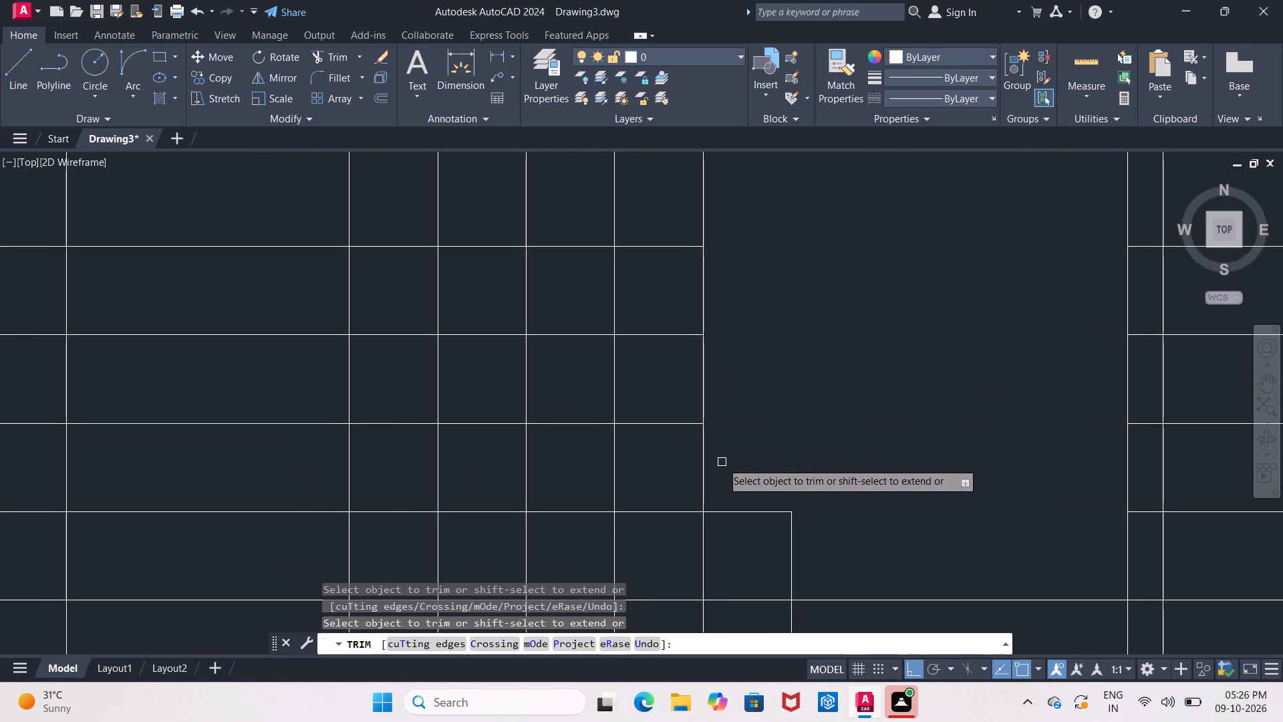
middle_drag(722, 417, 705, 500)
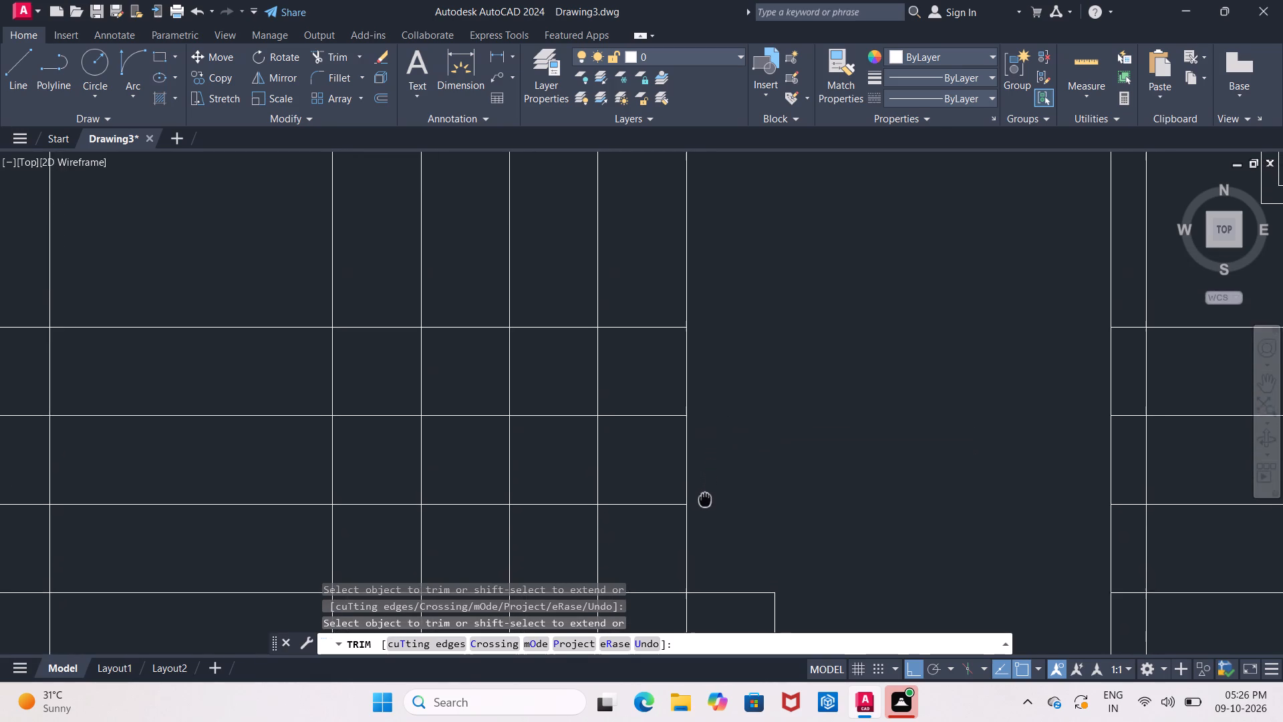
middle_drag(705, 500, 699, 489)
click(678, 460)
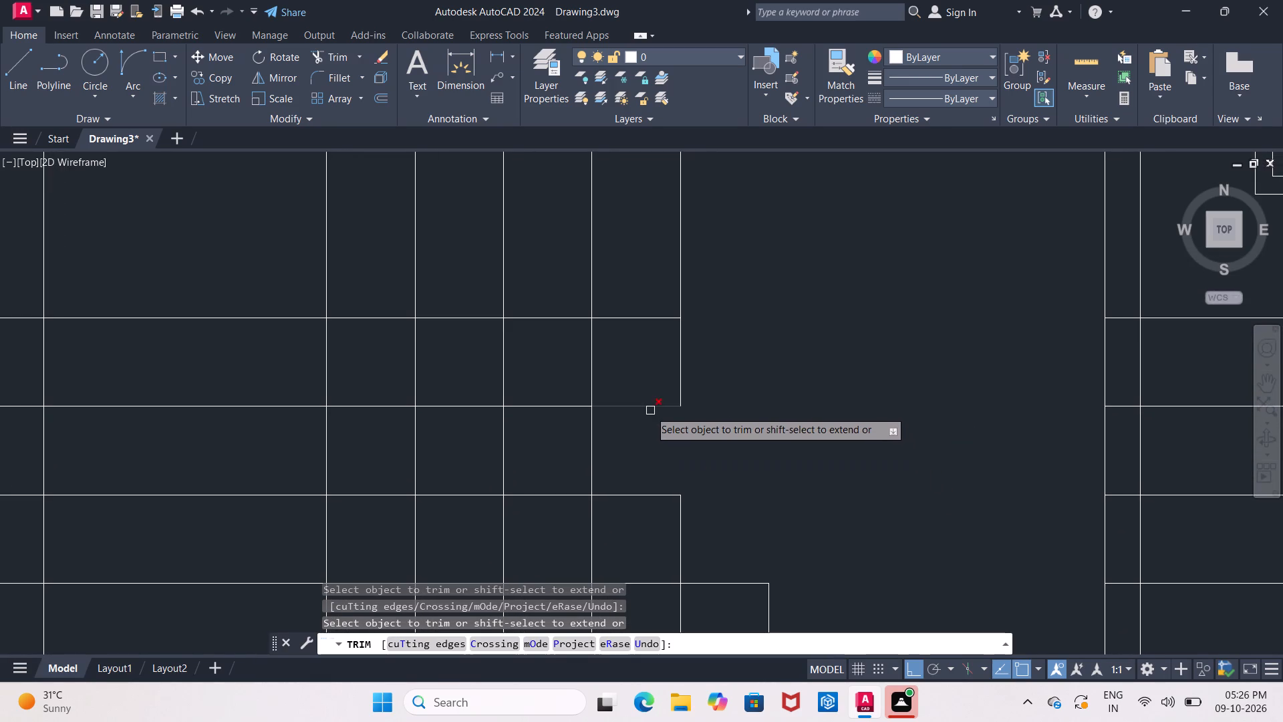
click(650, 410)
click(648, 316)
middle_drag(649, 329, 630, 429)
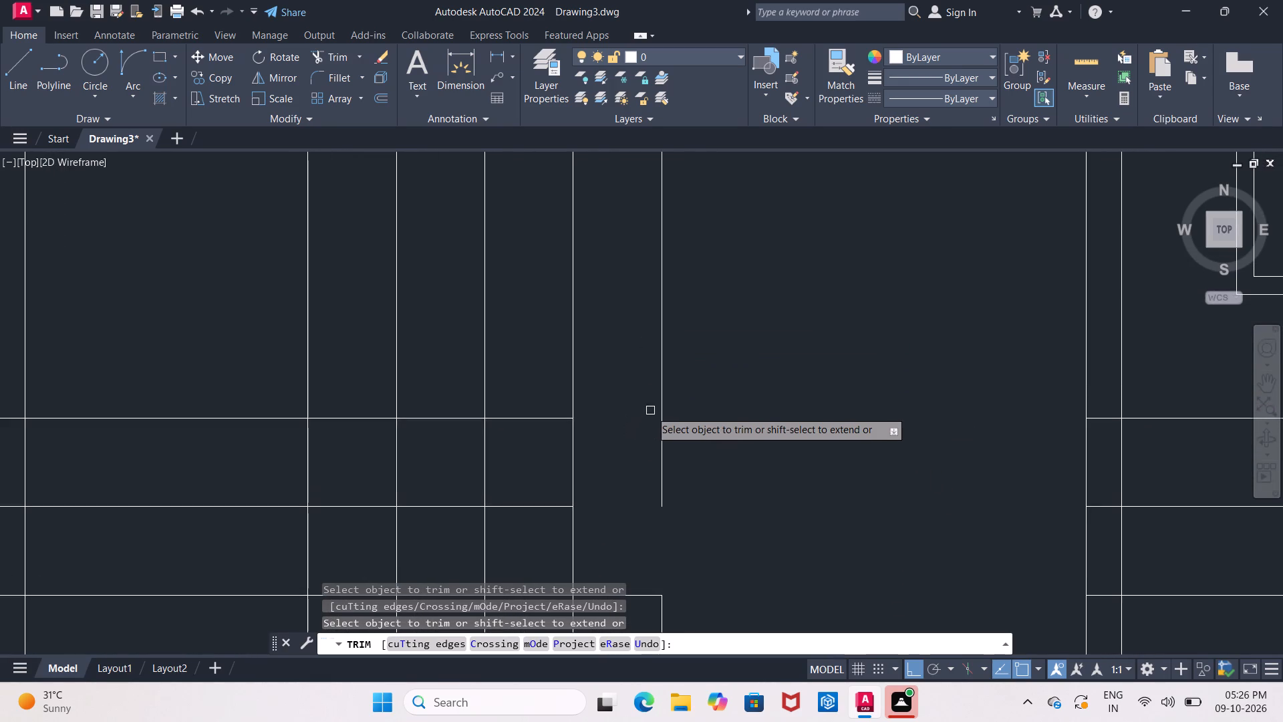
click(665, 410)
Shape the third step: trim the third riser line above its tread and the top step line back to the fourth riser.
scroll(668, 410, down, 1)
middle_drag(668, 410, 723, 308)
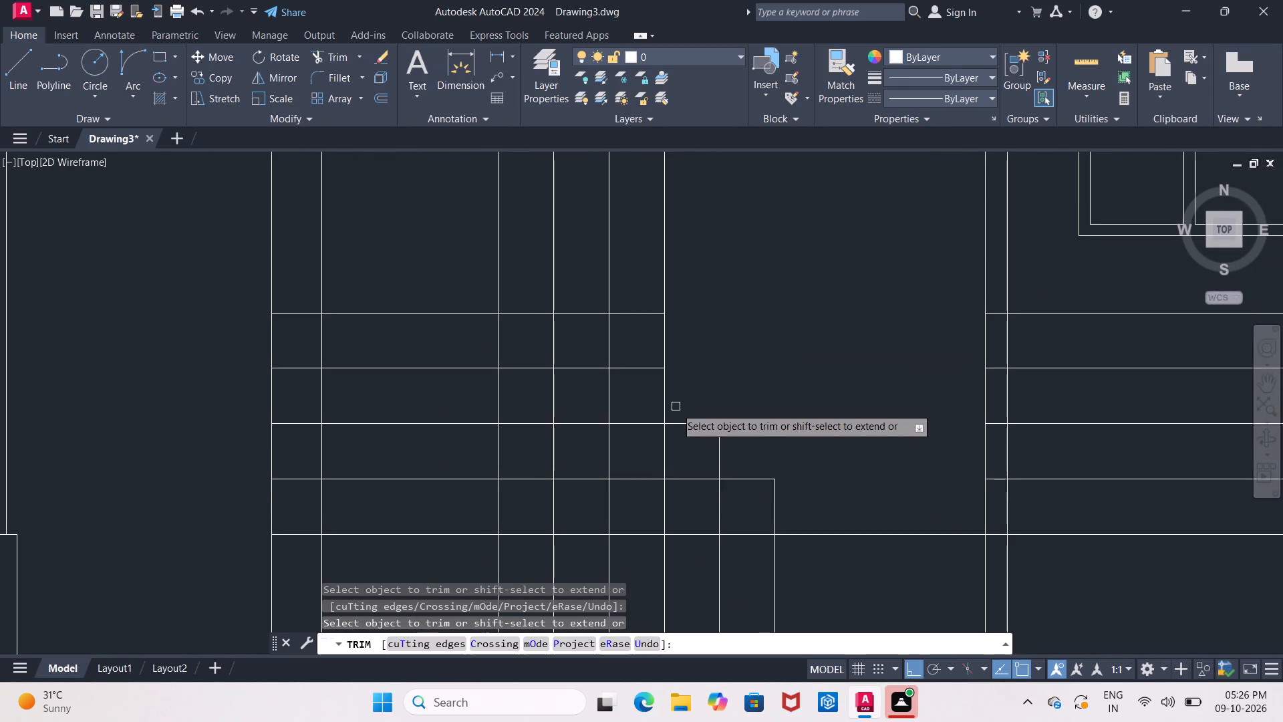
scroll(676, 407, up, 2)
middle_drag(677, 407, 688, 451)
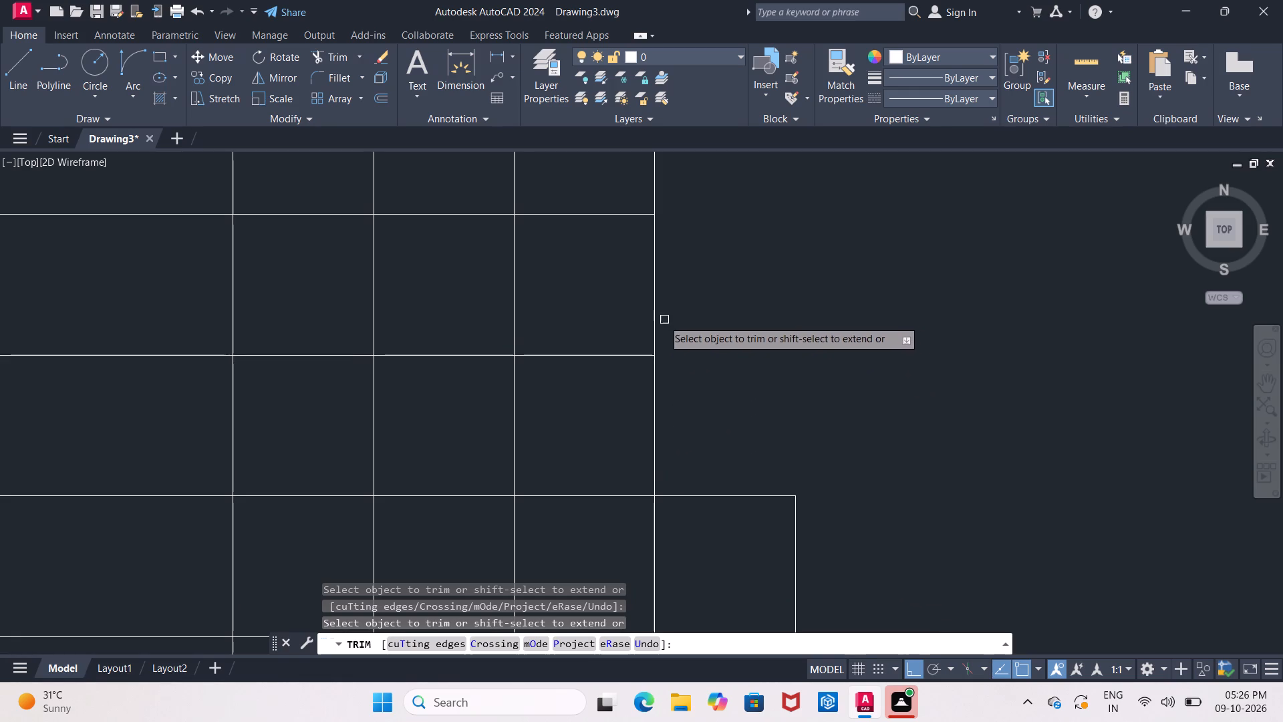
click(655, 323)
middle_drag(637, 287, 632, 431)
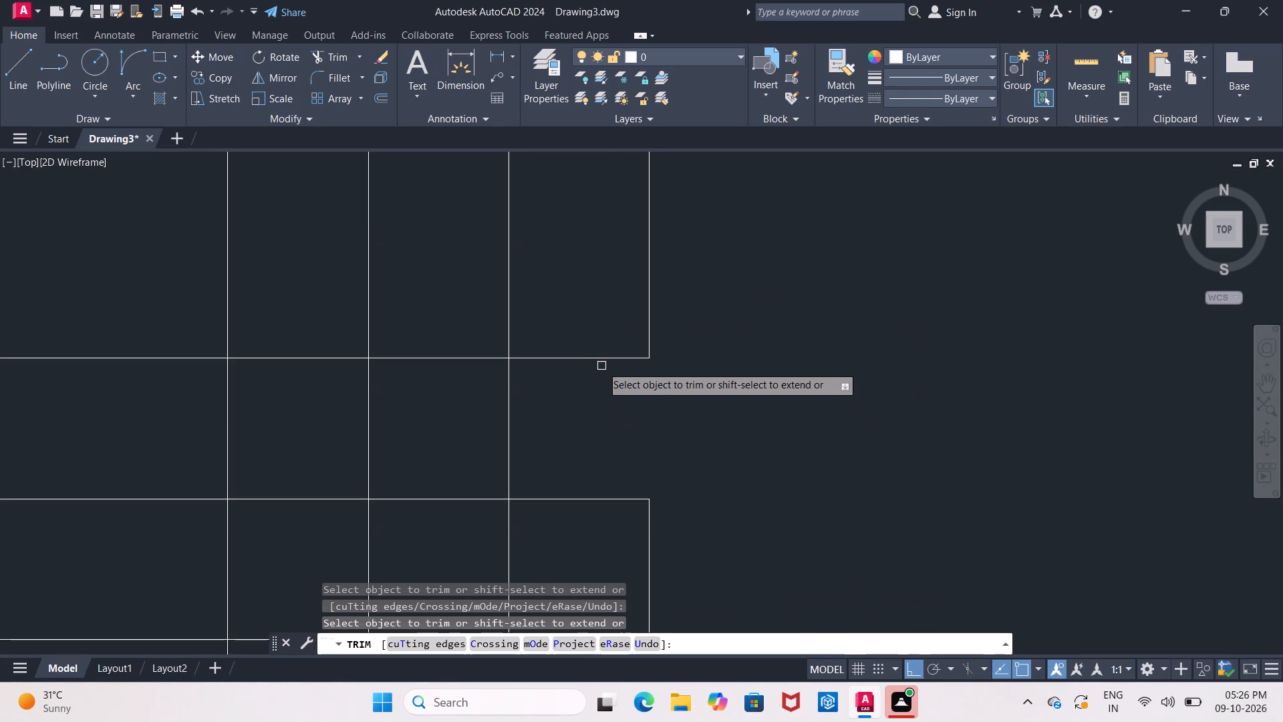
click(601, 358)
click(648, 316)
scroll(650, 326, down, 3)
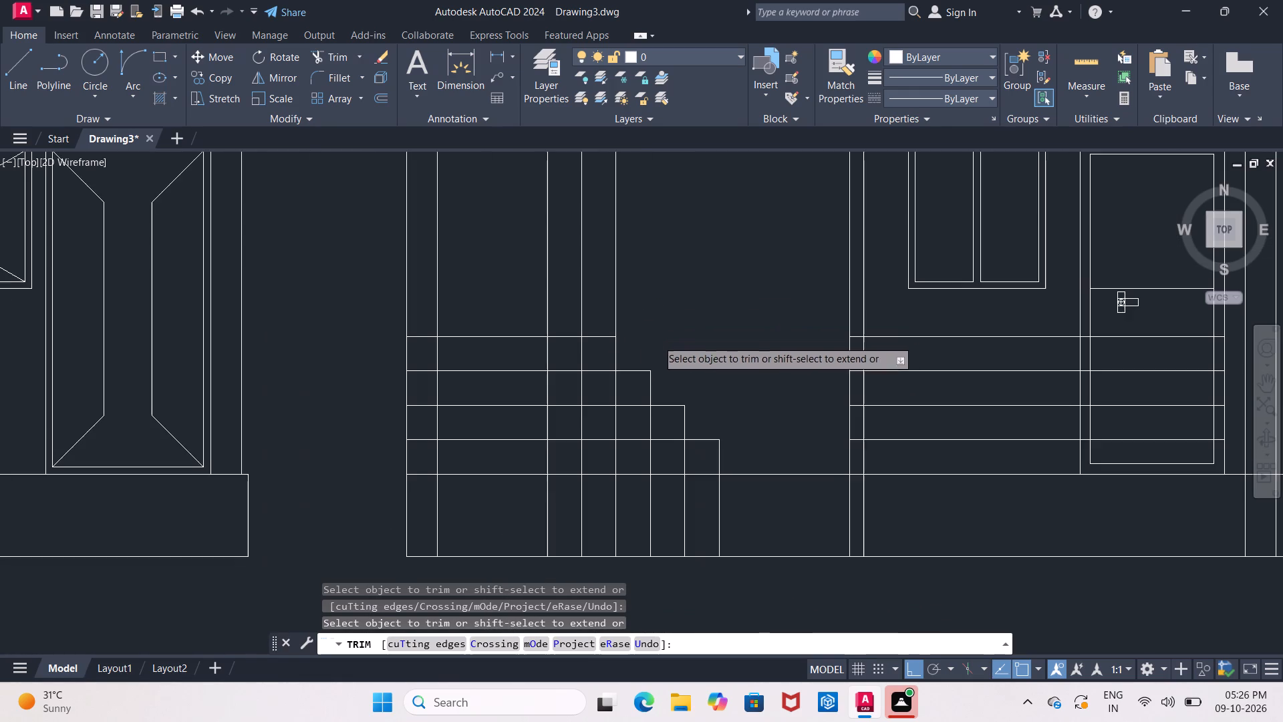
middle_drag(678, 351, 656, 371)
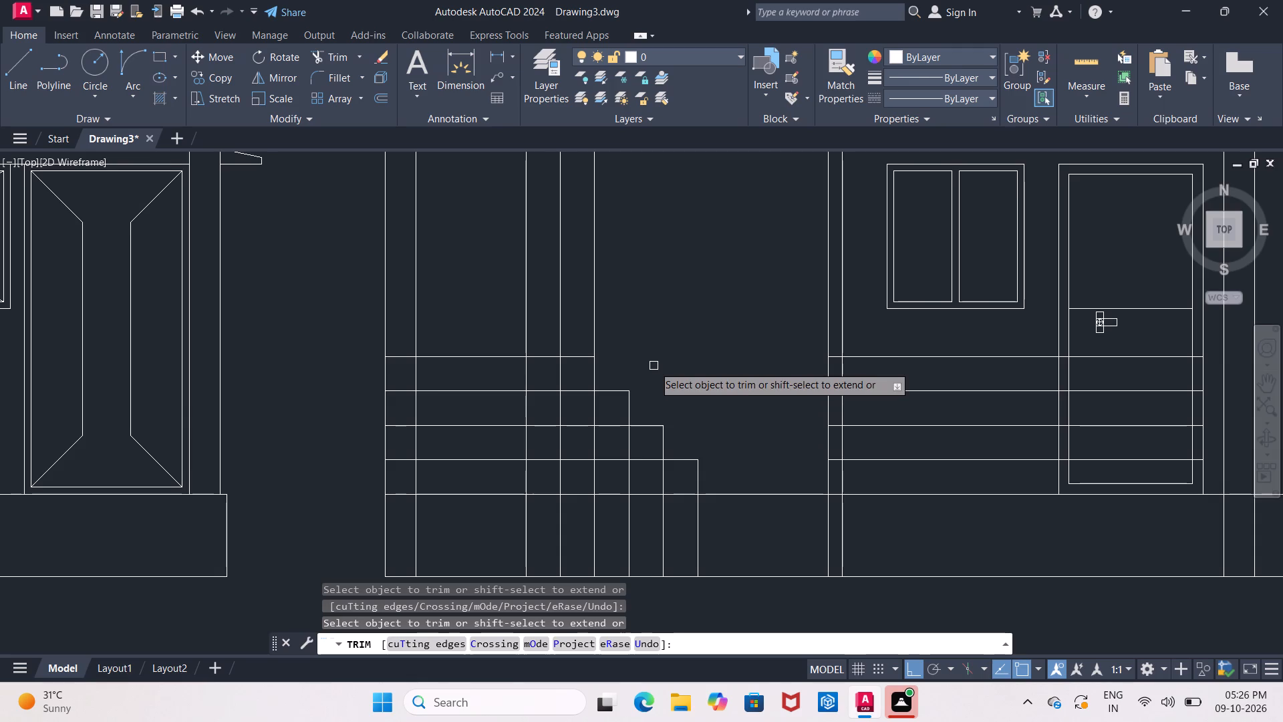
Trim the three innermost riser lines above the top step line in the left-hand bay.
middle_drag(654, 366, 680, 364)
middle_drag(643, 368, 644, 370)
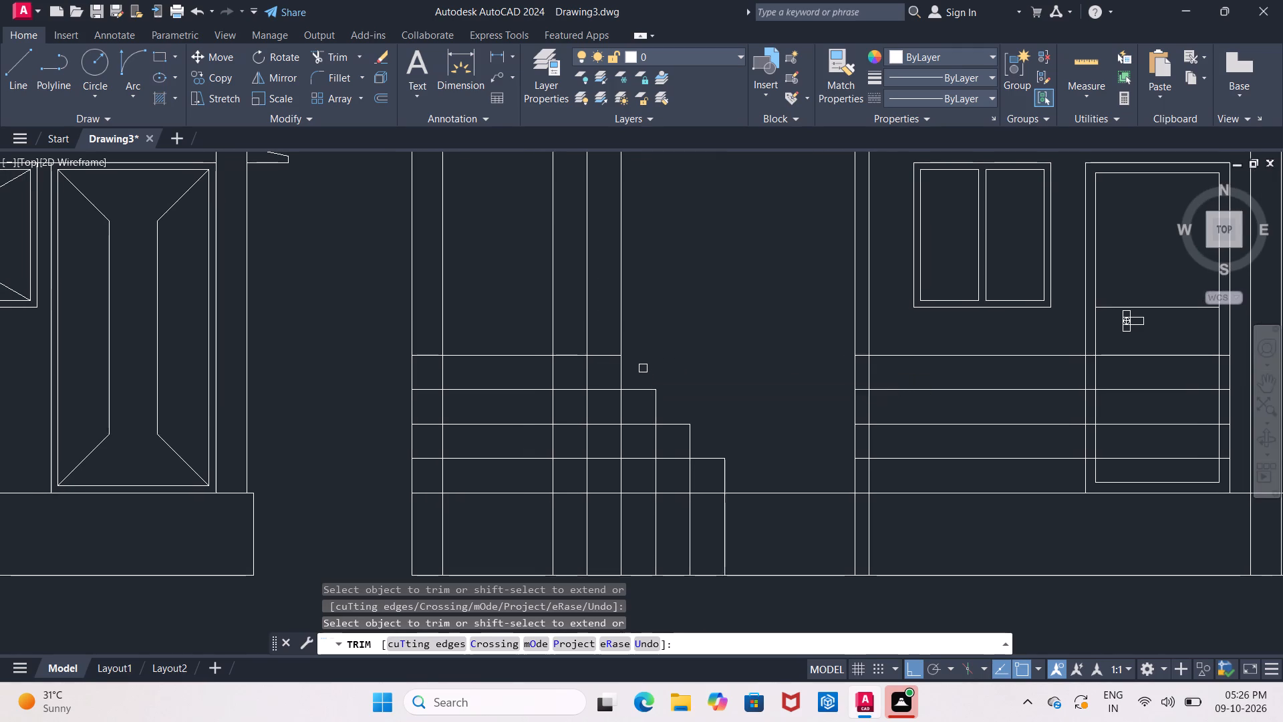
middle_drag(644, 370, 661, 380)
scroll(662, 377, up, 1)
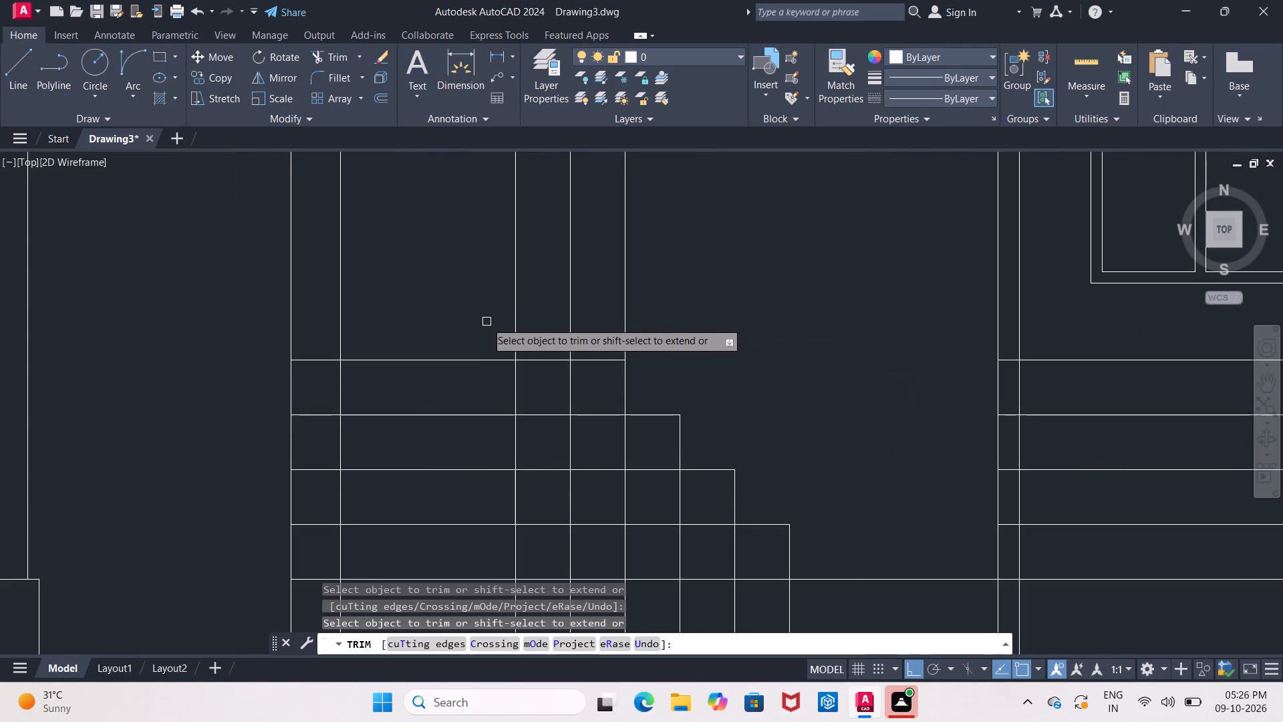
drag(472, 319, 665, 322)
Trim the fifth and sixth riser lines between the top two step lines.
middle_drag(555, 334, 631, 265)
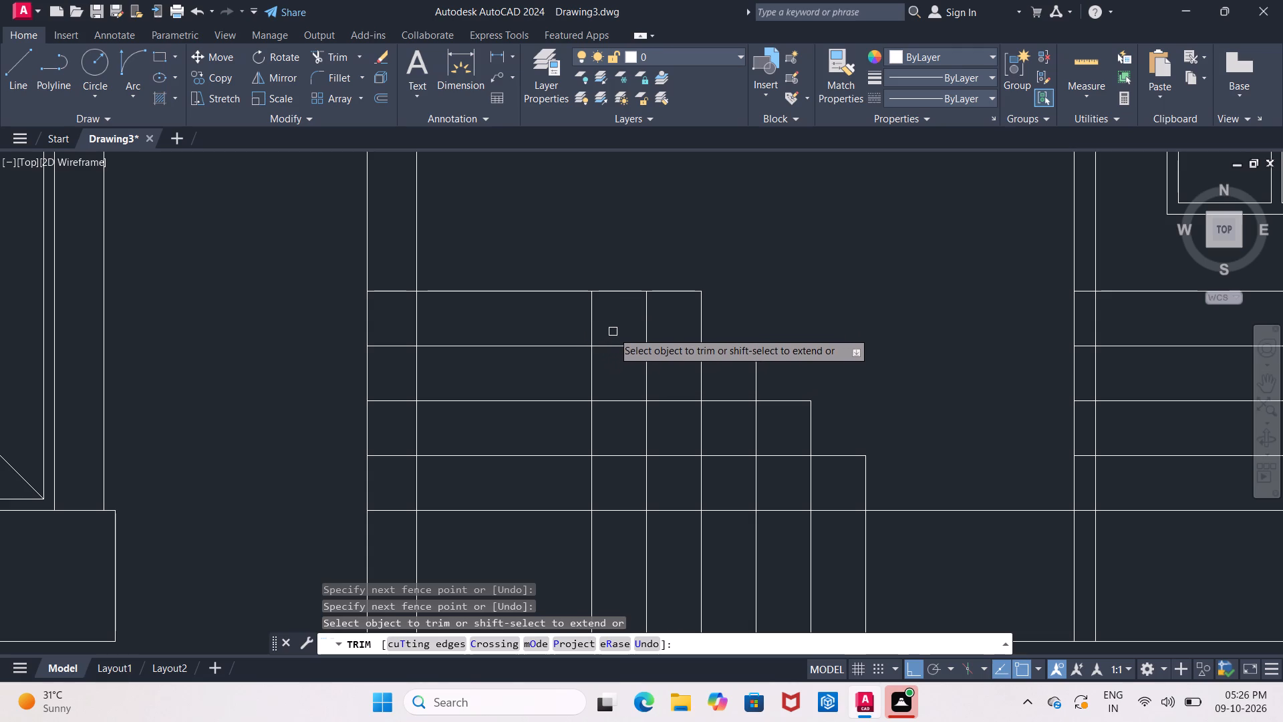
middle_drag(612, 334, 583, 344)
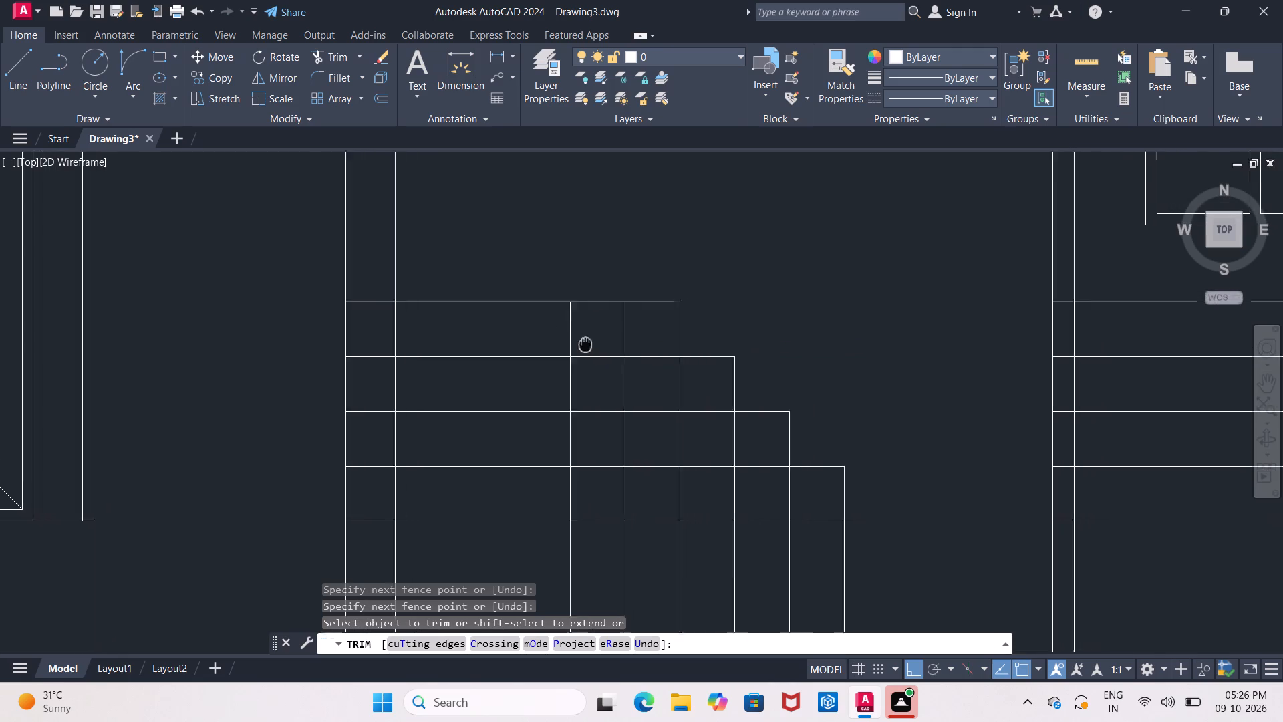
middle_drag(583, 344, 555, 342)
scroll(556, 346, down, 2)
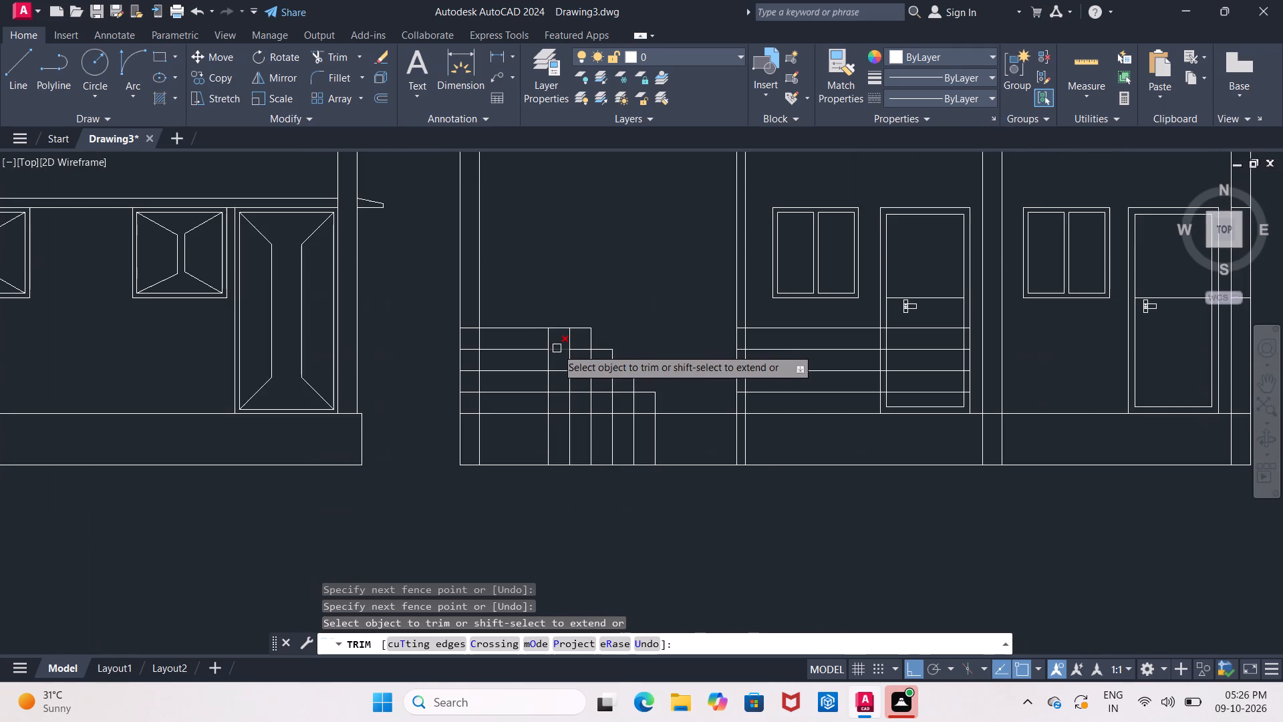
scroll(558, 347, down, 1)
middle_drag(561, 347, 584, 410)
scroll(588, 410, down, 1)
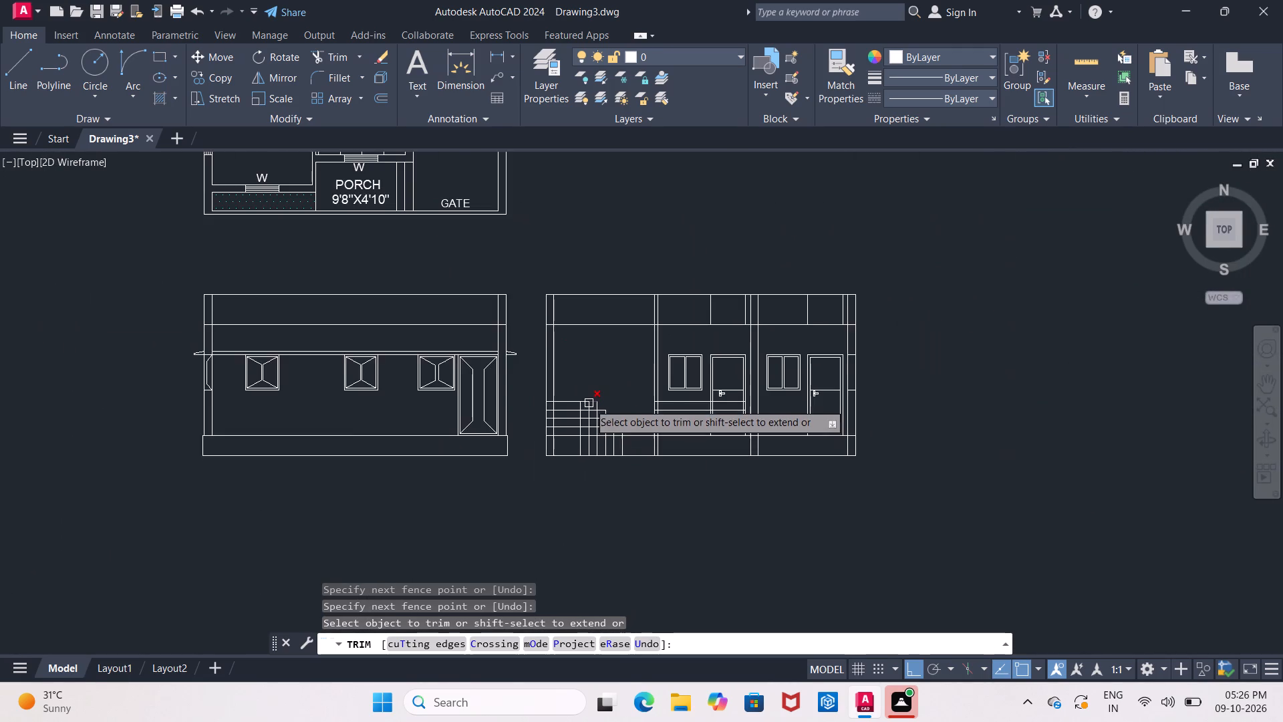
scroll(589, 403, down, 1)
scroll(589, 404, up, 1)
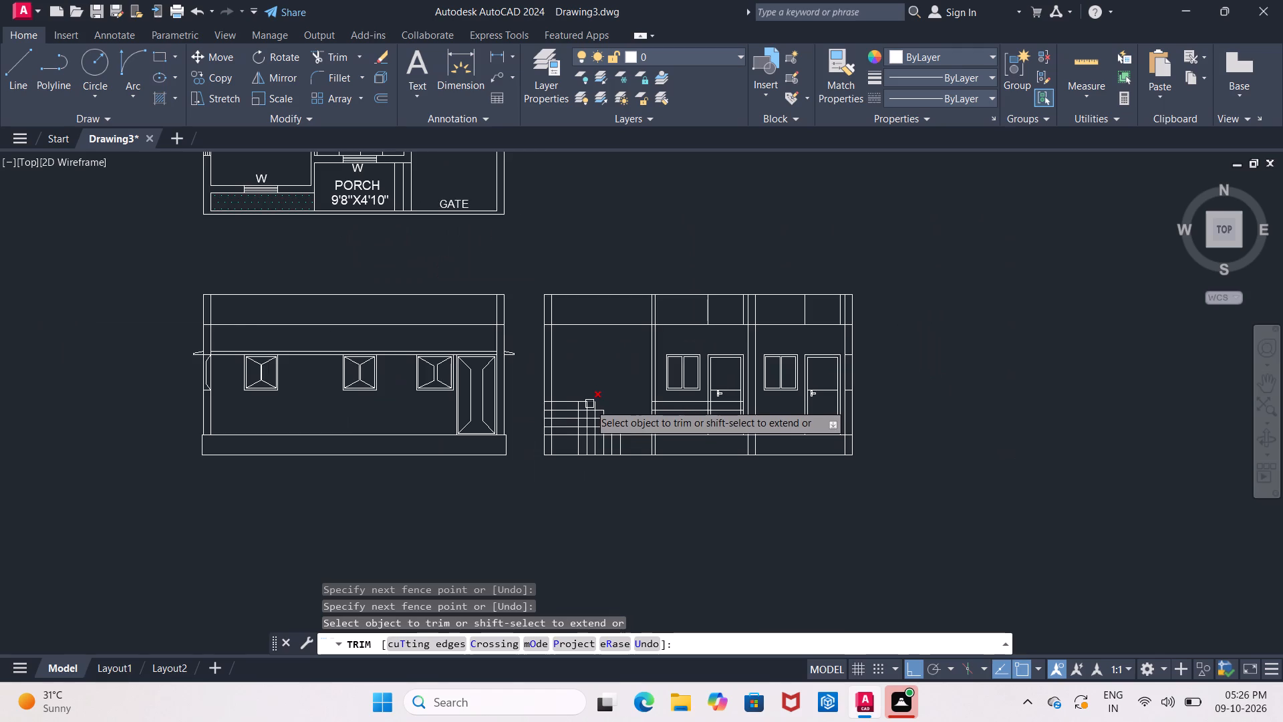
scroll(589, 404, up, 3)
middle_drag(593, 396, 620, 345)
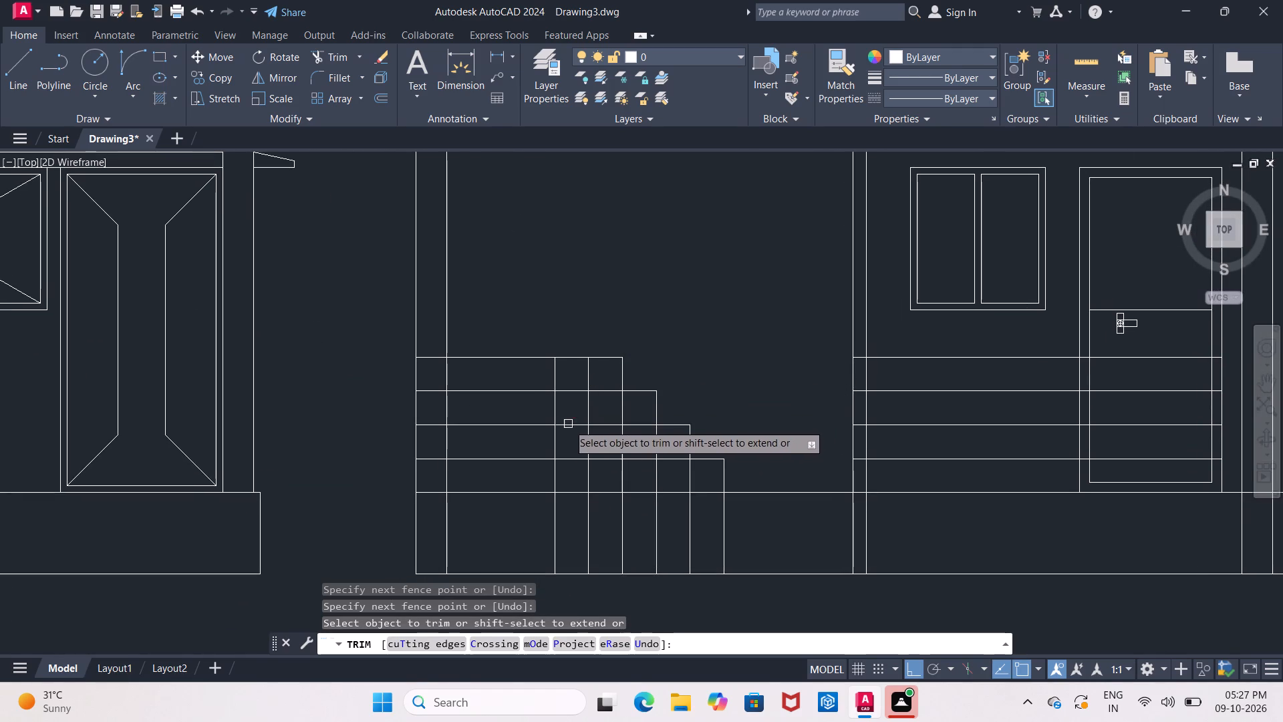
click(554, 374)
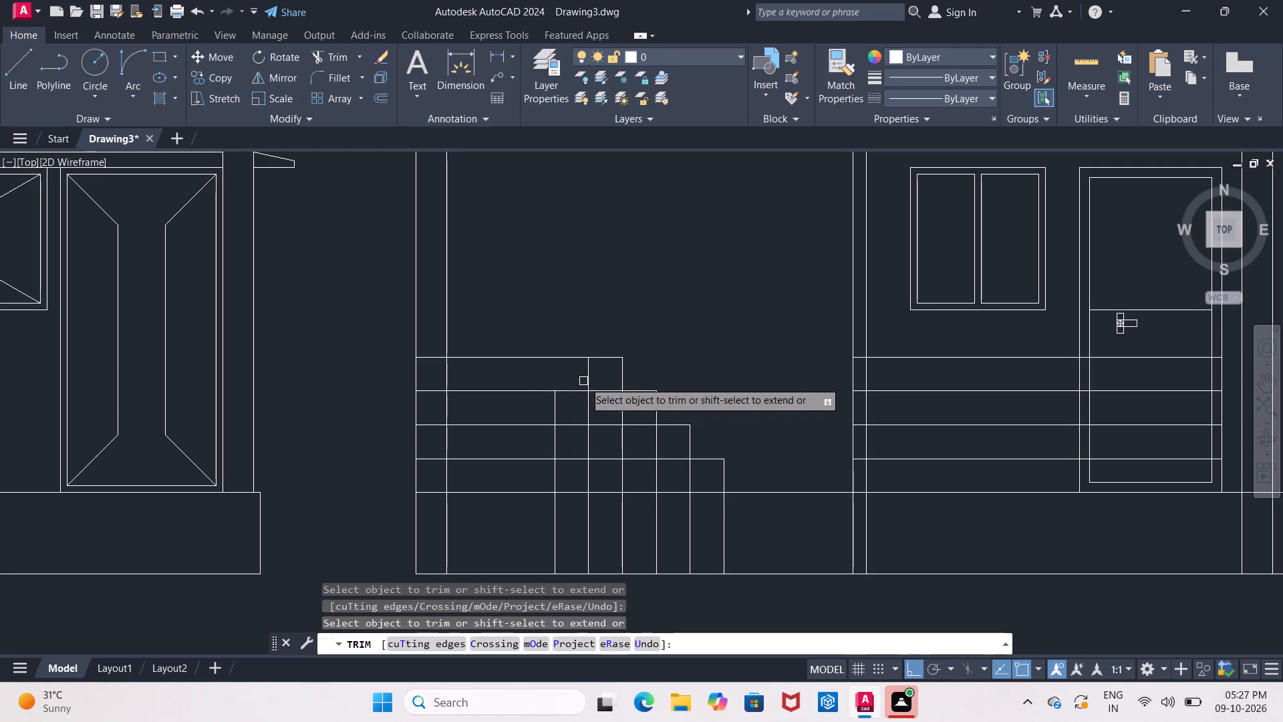
click(588, 381)
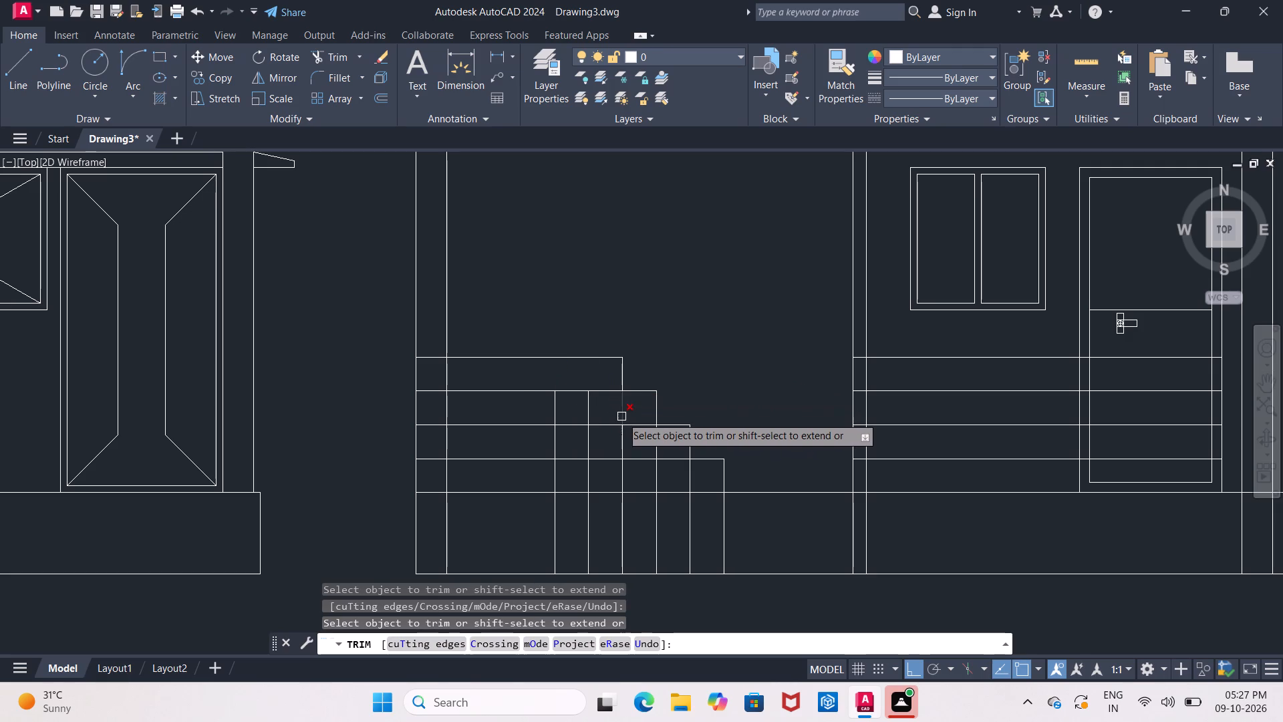
Trim the riser and step line pieces just inside the stepped edge, from the second-highest step down to the floor line.
click(624, 418)
click(647, 427)
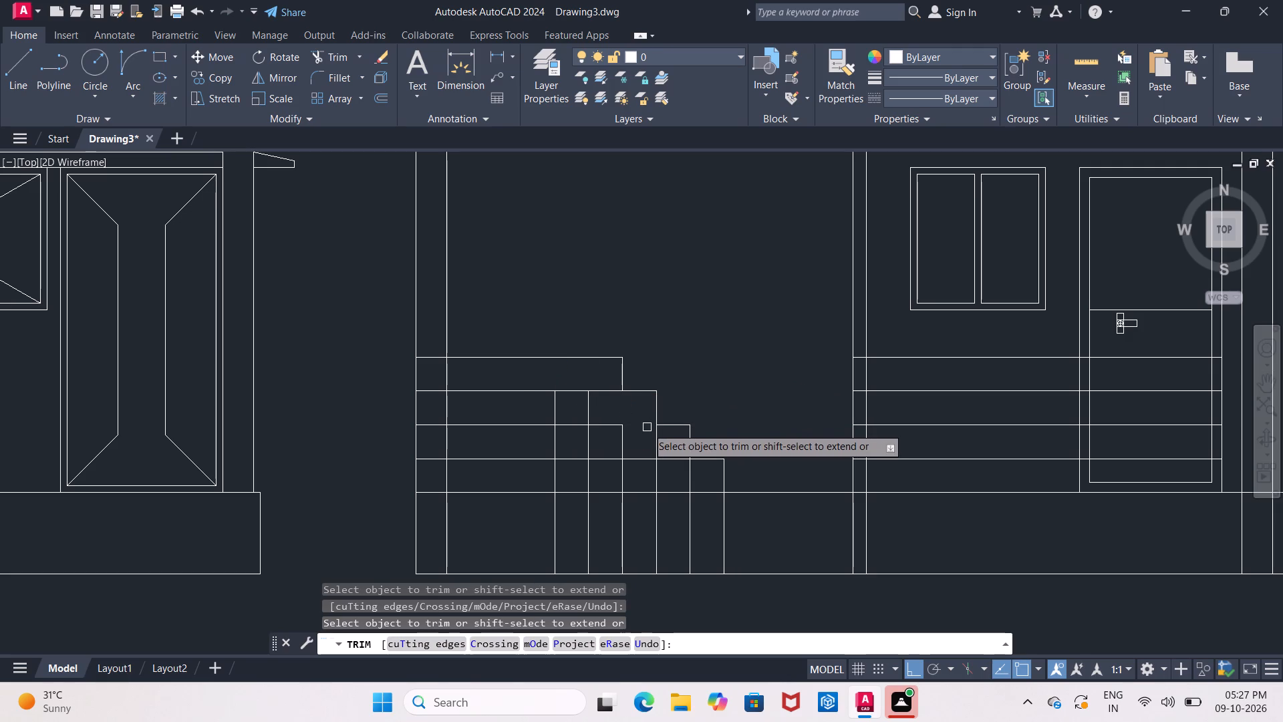
click(655, 450)
click(669, 463)
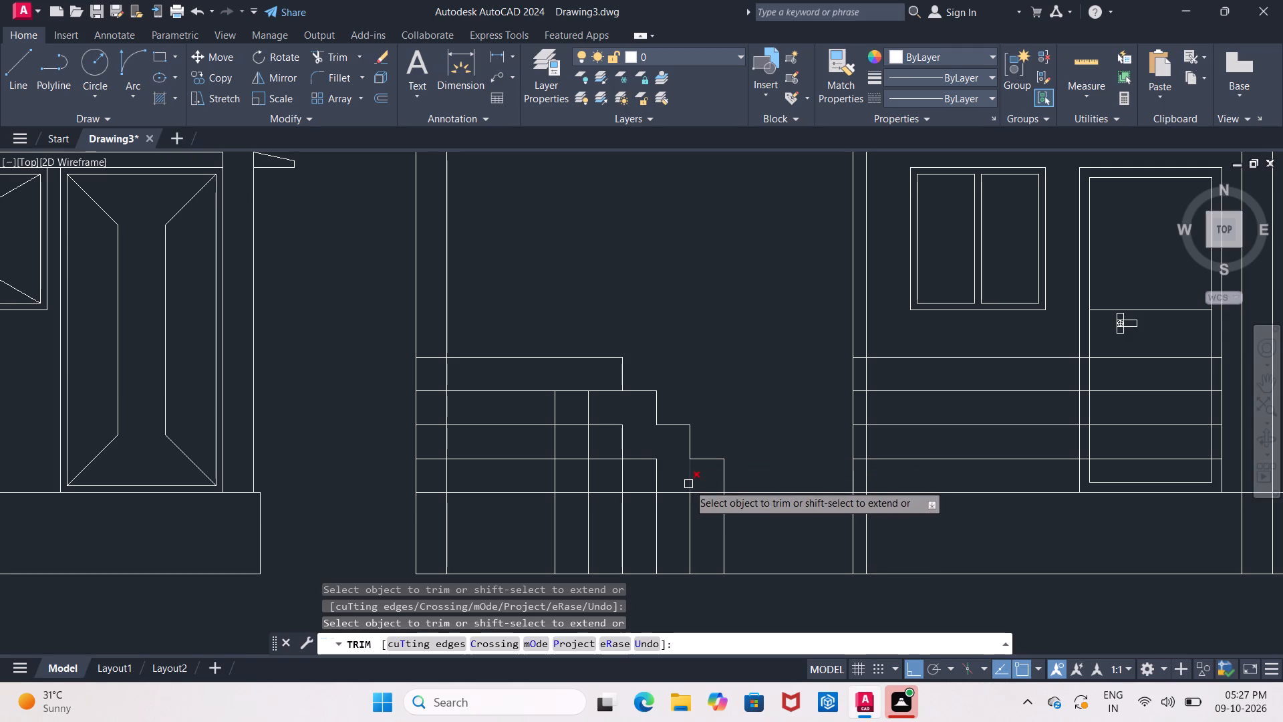
click(689, 485)
click(589, 411)
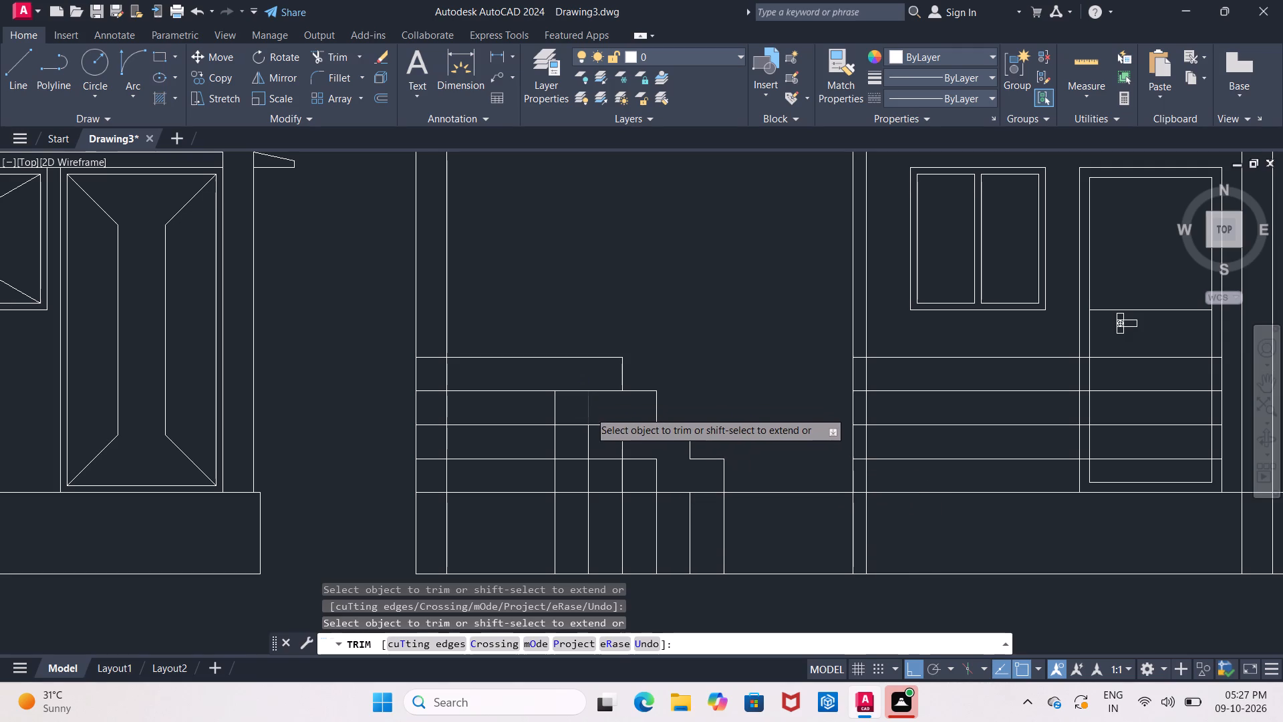
click(602, 391)
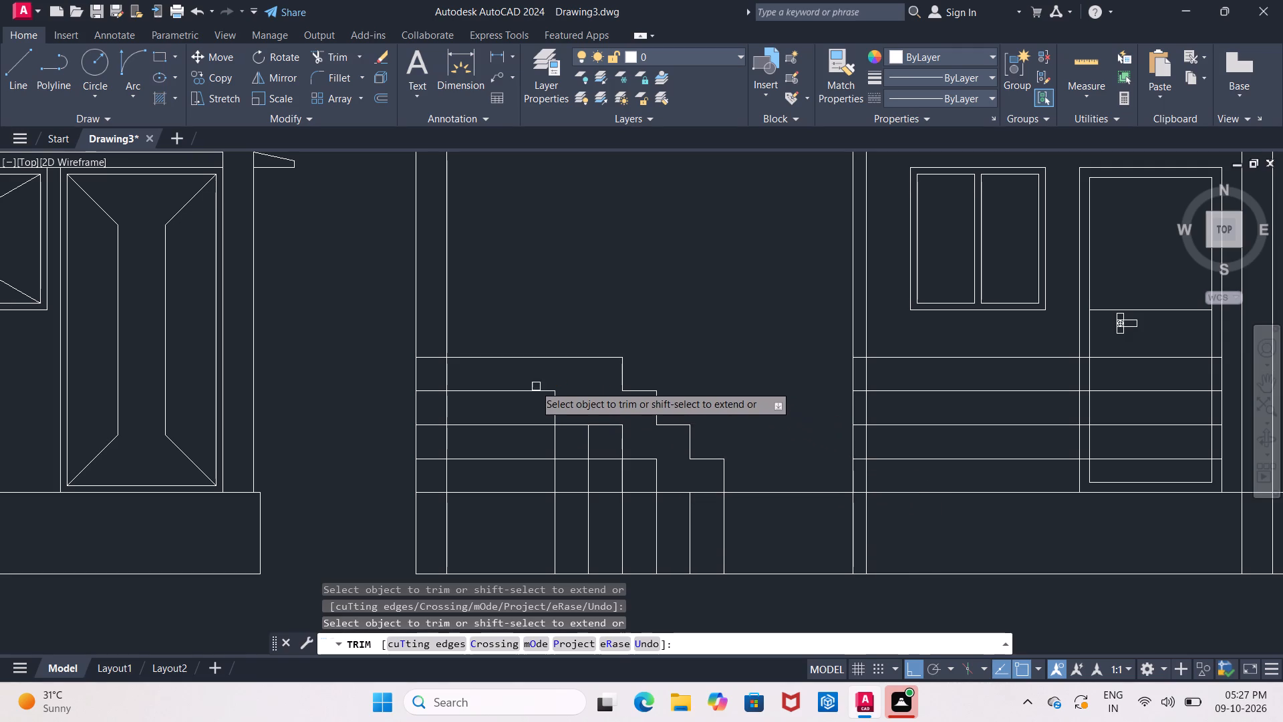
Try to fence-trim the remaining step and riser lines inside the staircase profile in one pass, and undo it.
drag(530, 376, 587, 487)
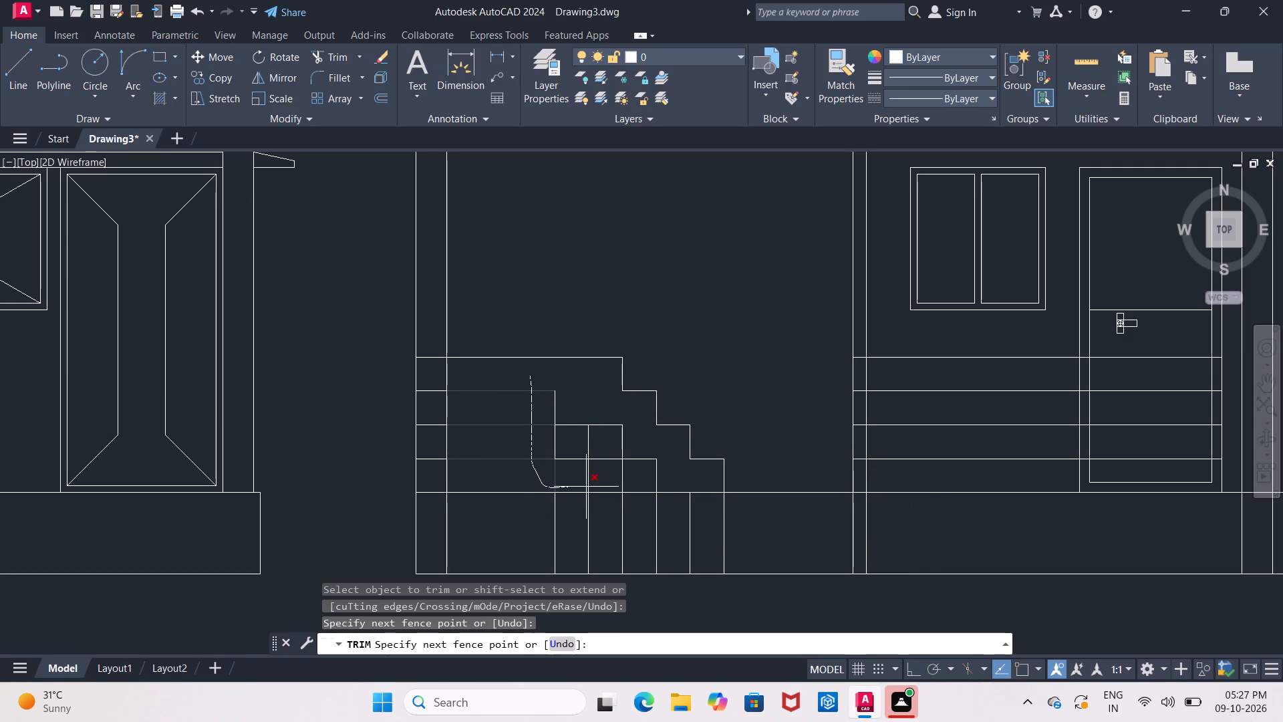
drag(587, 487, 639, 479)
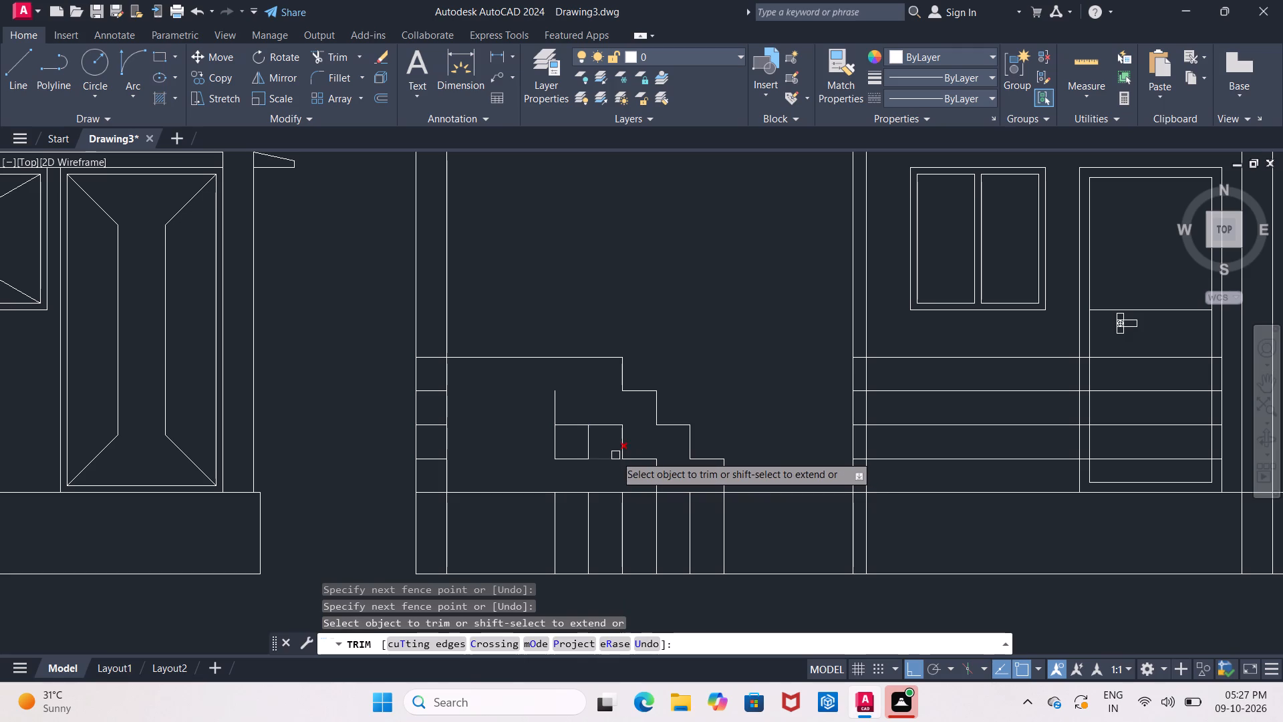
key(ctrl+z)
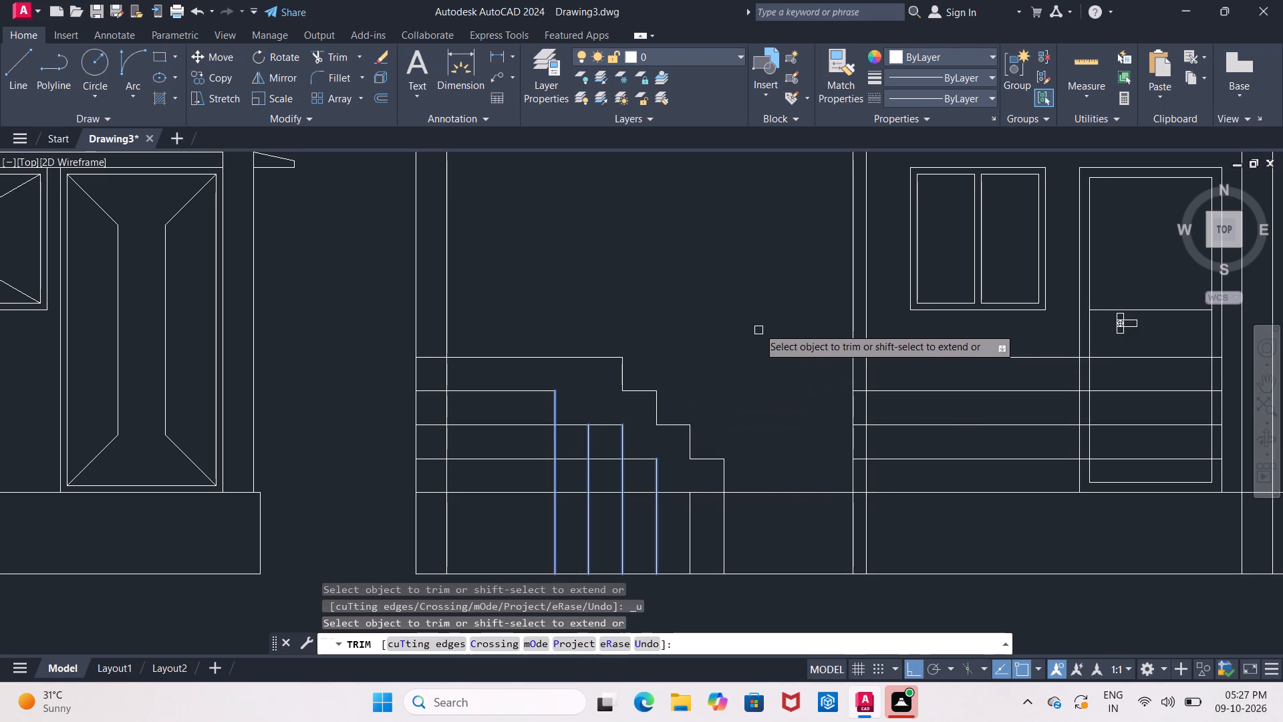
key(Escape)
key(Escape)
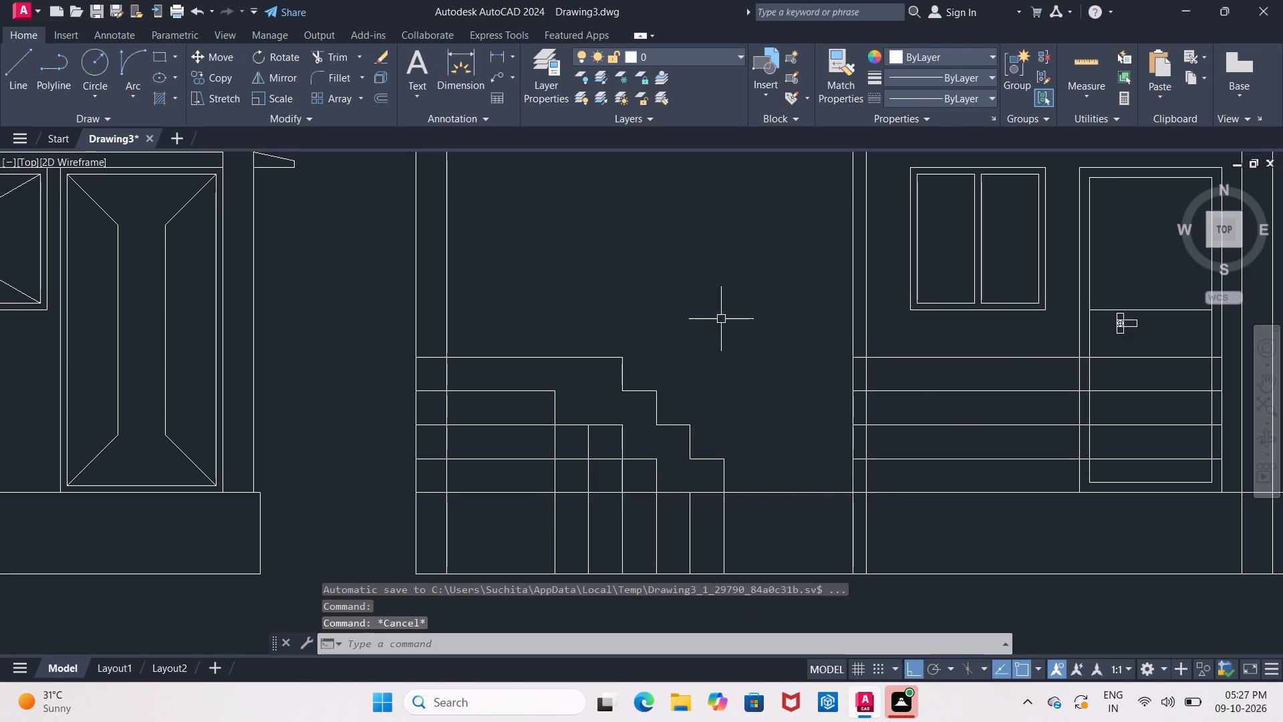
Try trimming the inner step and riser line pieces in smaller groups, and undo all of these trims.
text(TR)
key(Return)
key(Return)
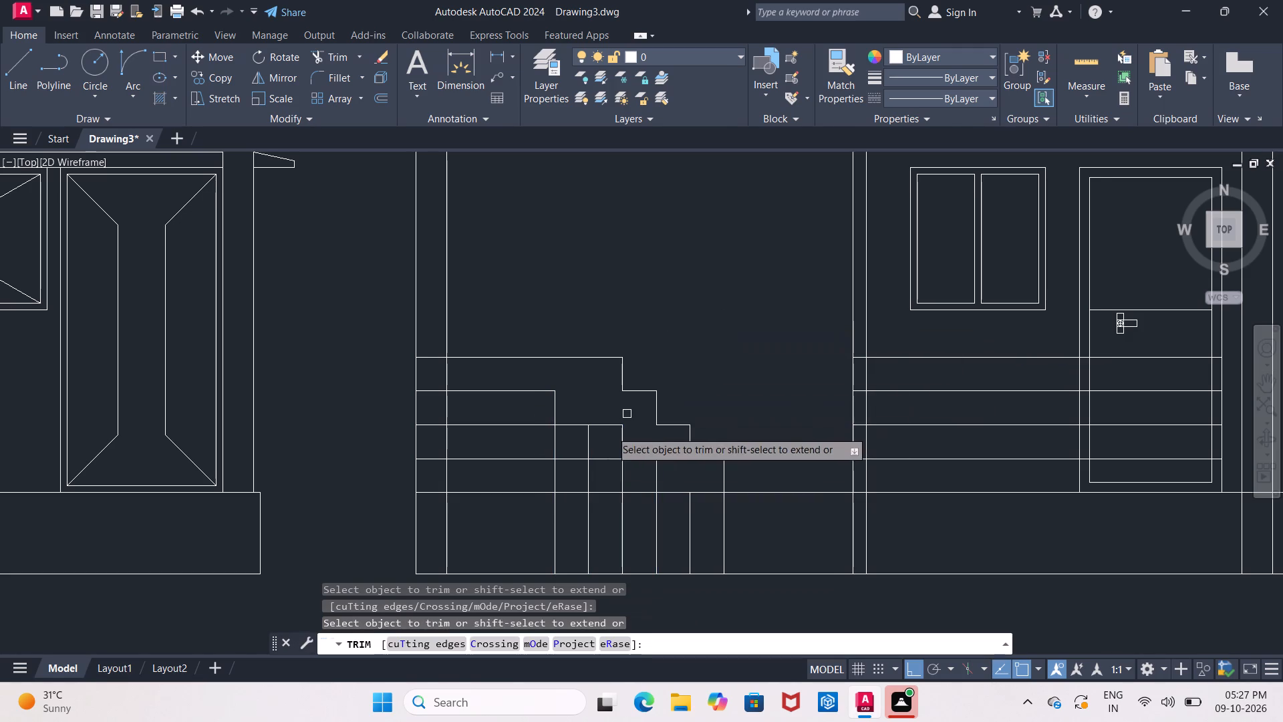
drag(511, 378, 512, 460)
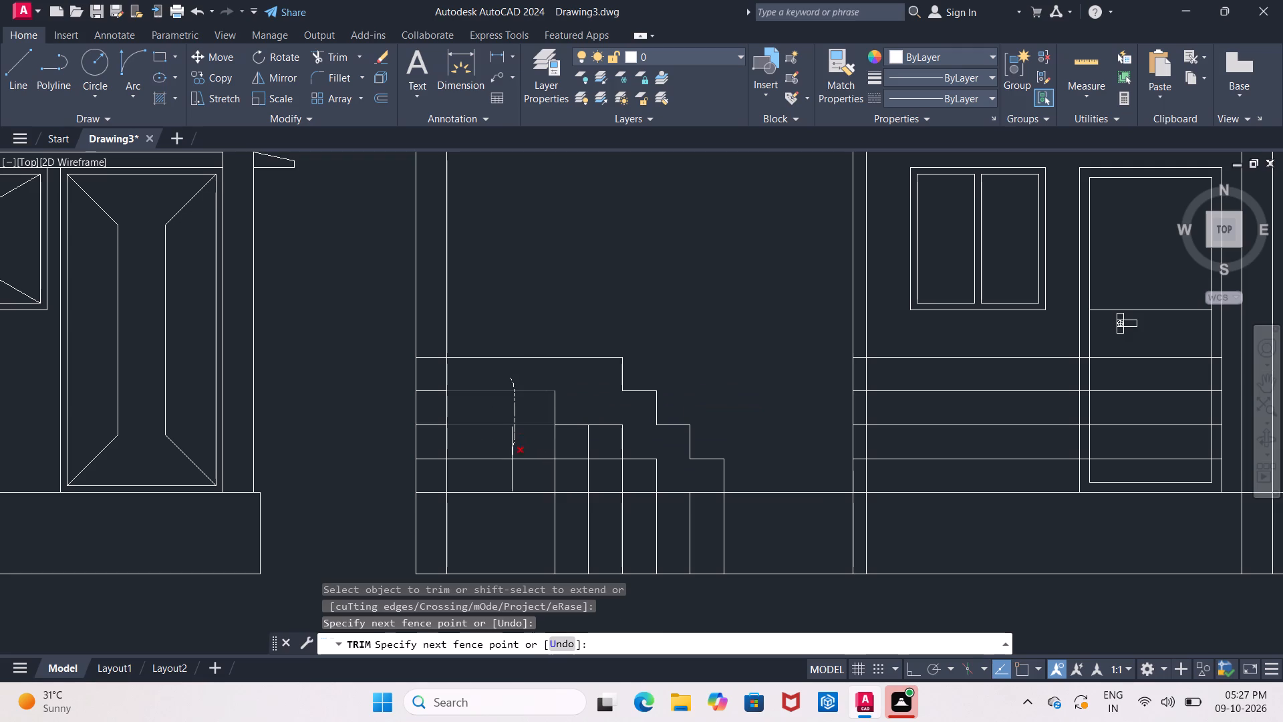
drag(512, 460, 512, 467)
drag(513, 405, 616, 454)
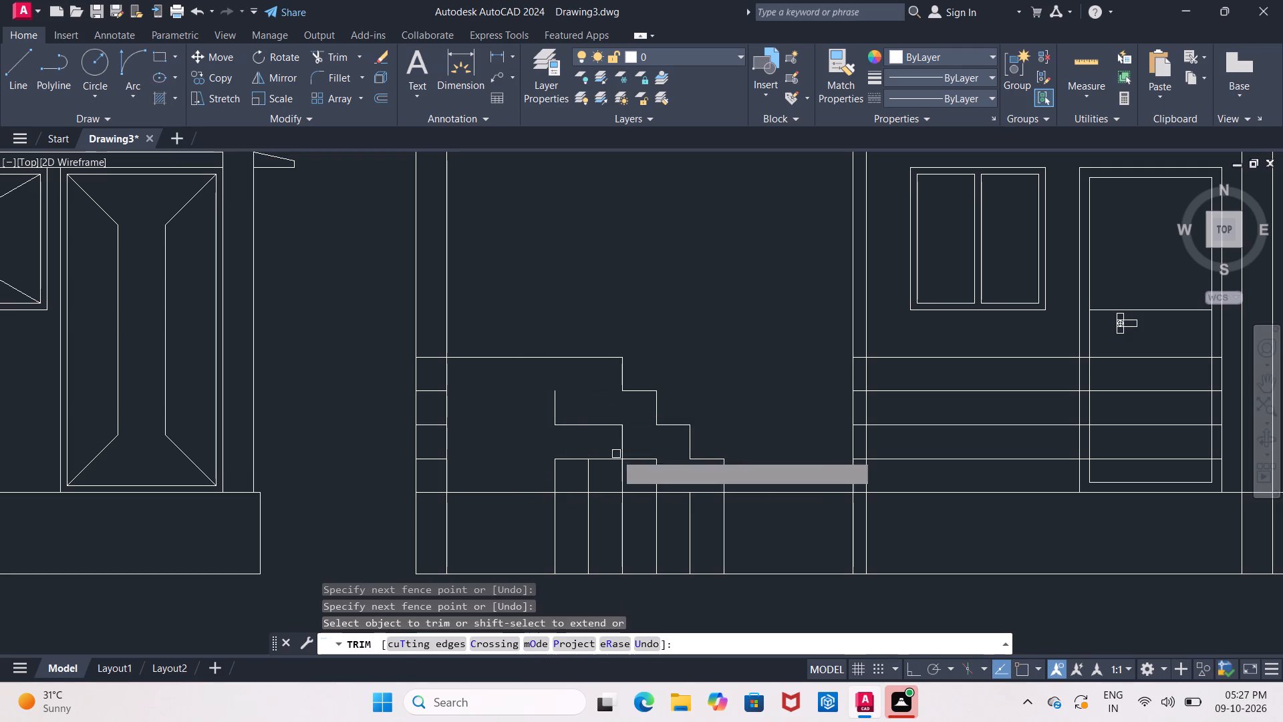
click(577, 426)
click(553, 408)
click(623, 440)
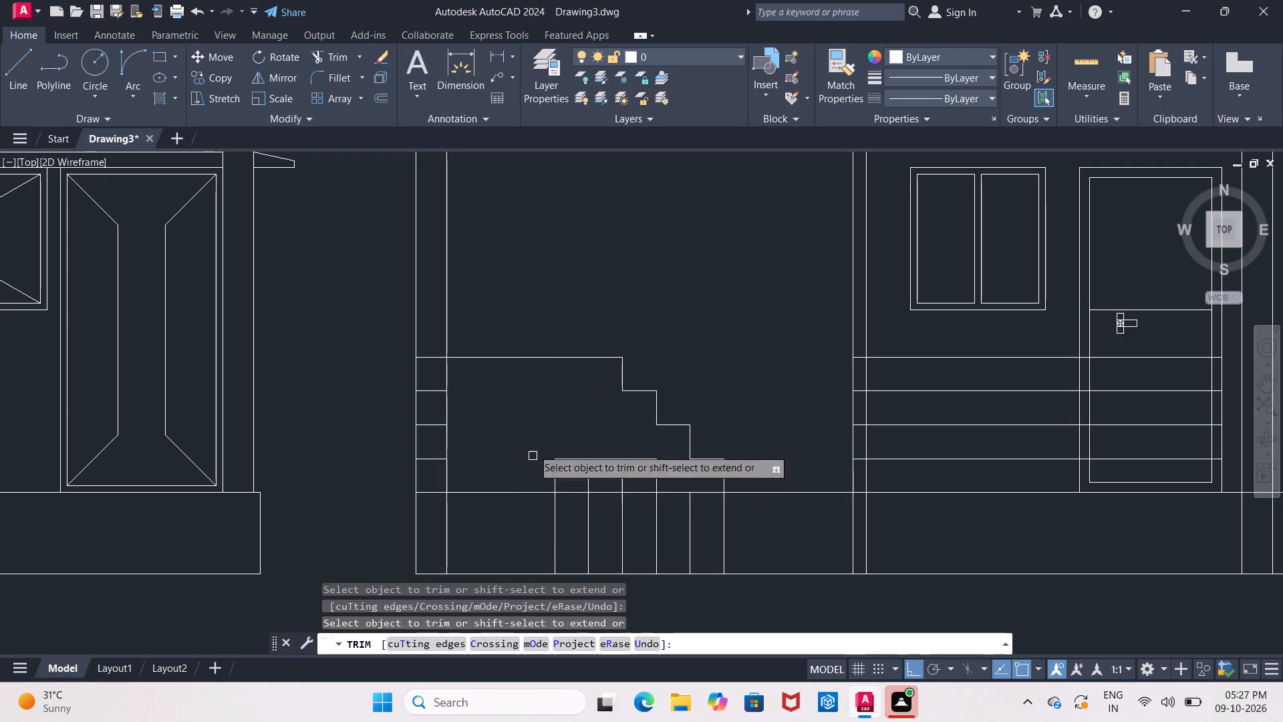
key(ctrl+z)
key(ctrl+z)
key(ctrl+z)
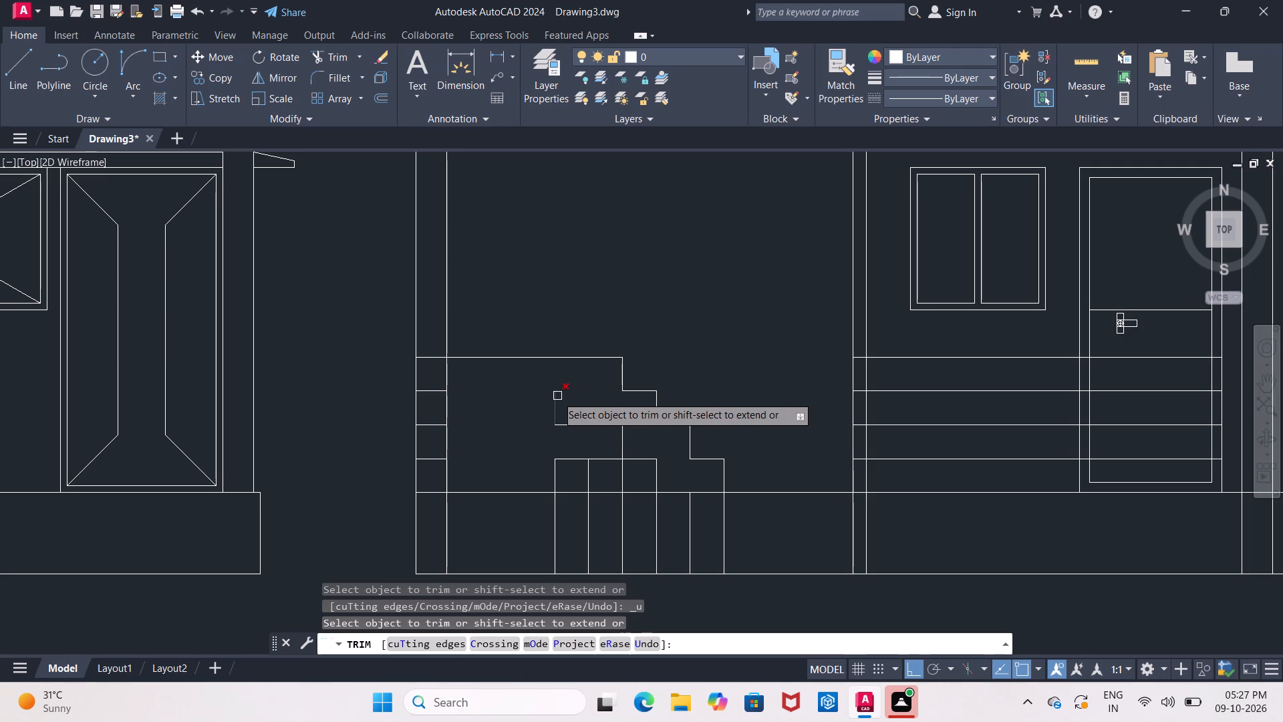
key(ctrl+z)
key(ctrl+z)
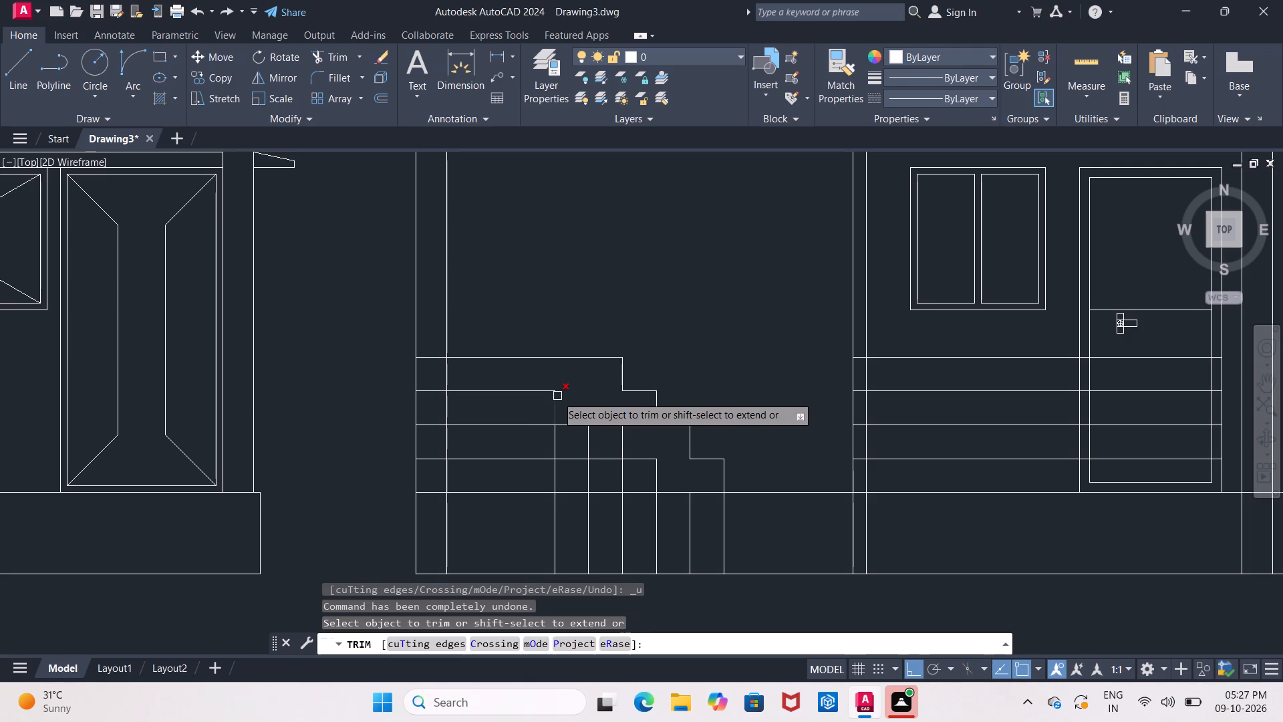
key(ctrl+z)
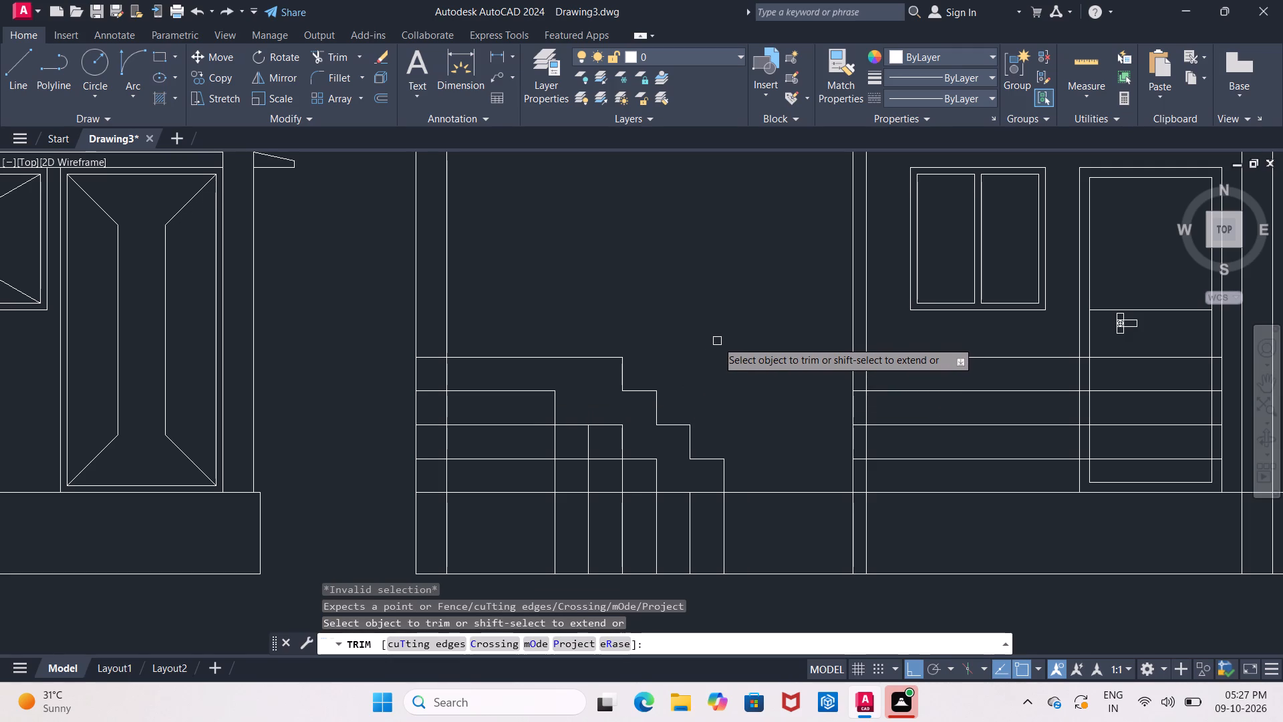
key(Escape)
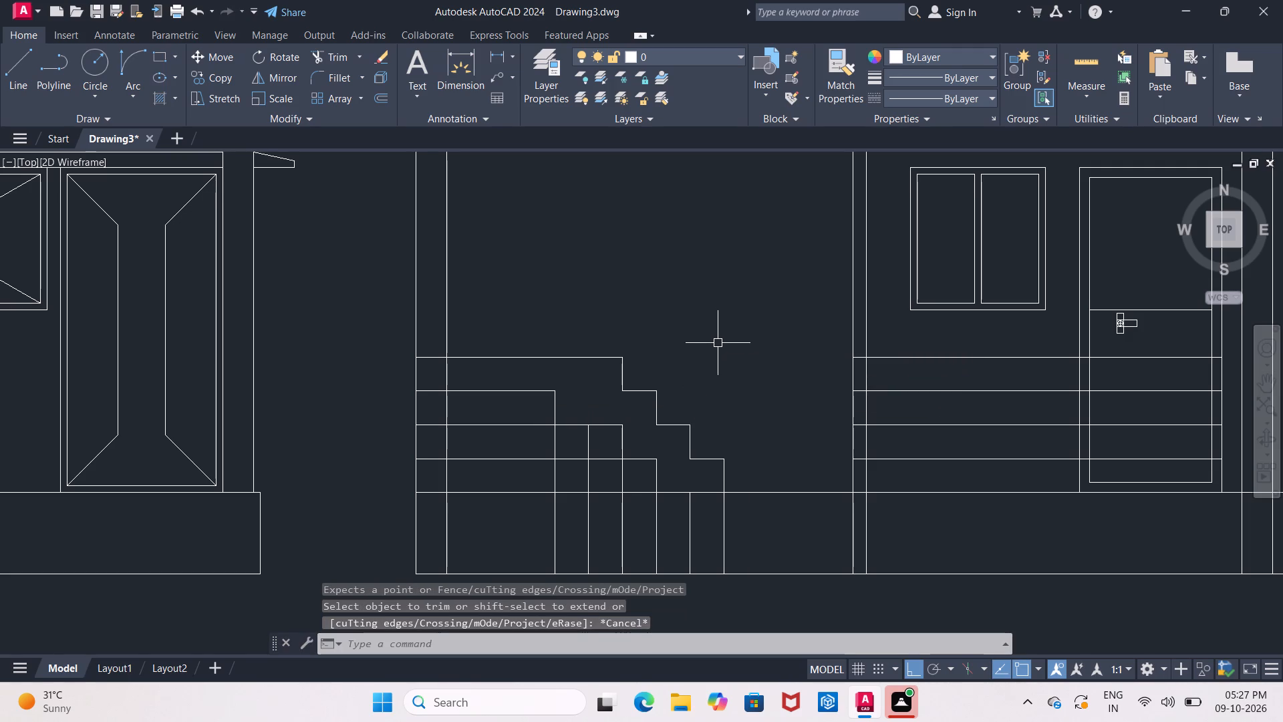
Erase the four leftover inner riser lines beneath the staircase profile, keeping the short one beside the first riser.
scroll(719, 345, down, 1)
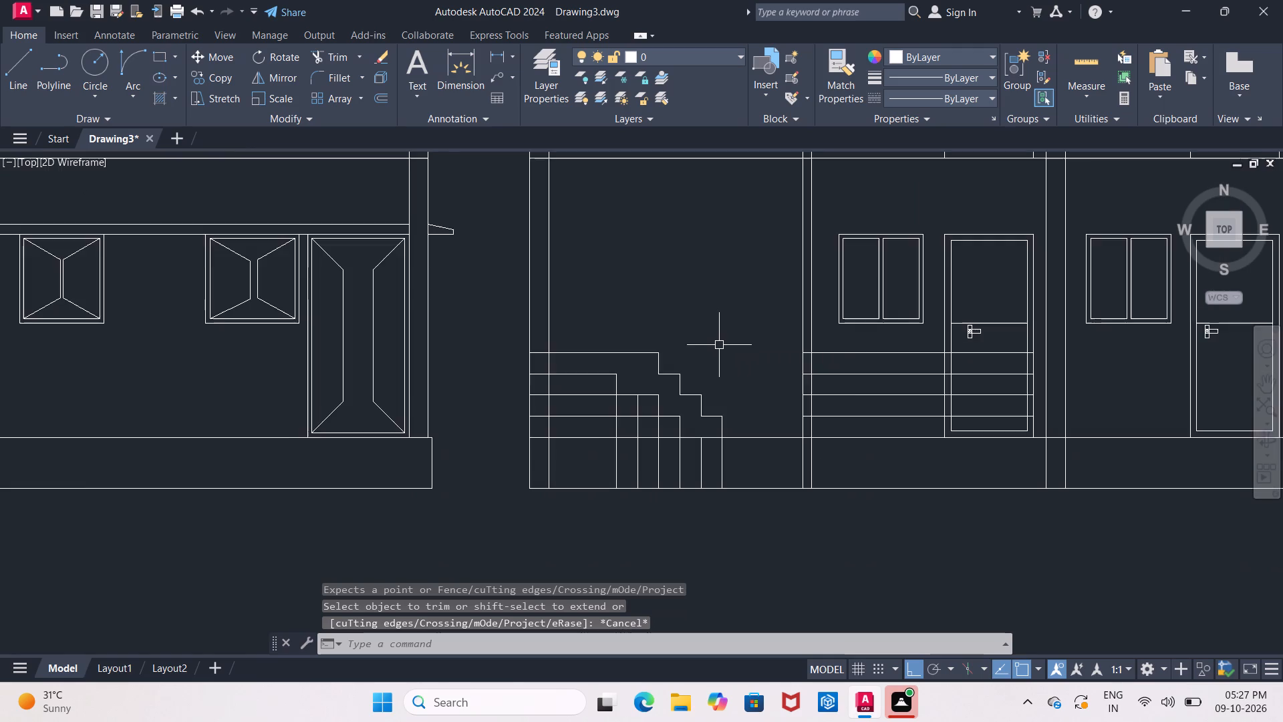
scroll(720, 346, down, 1)
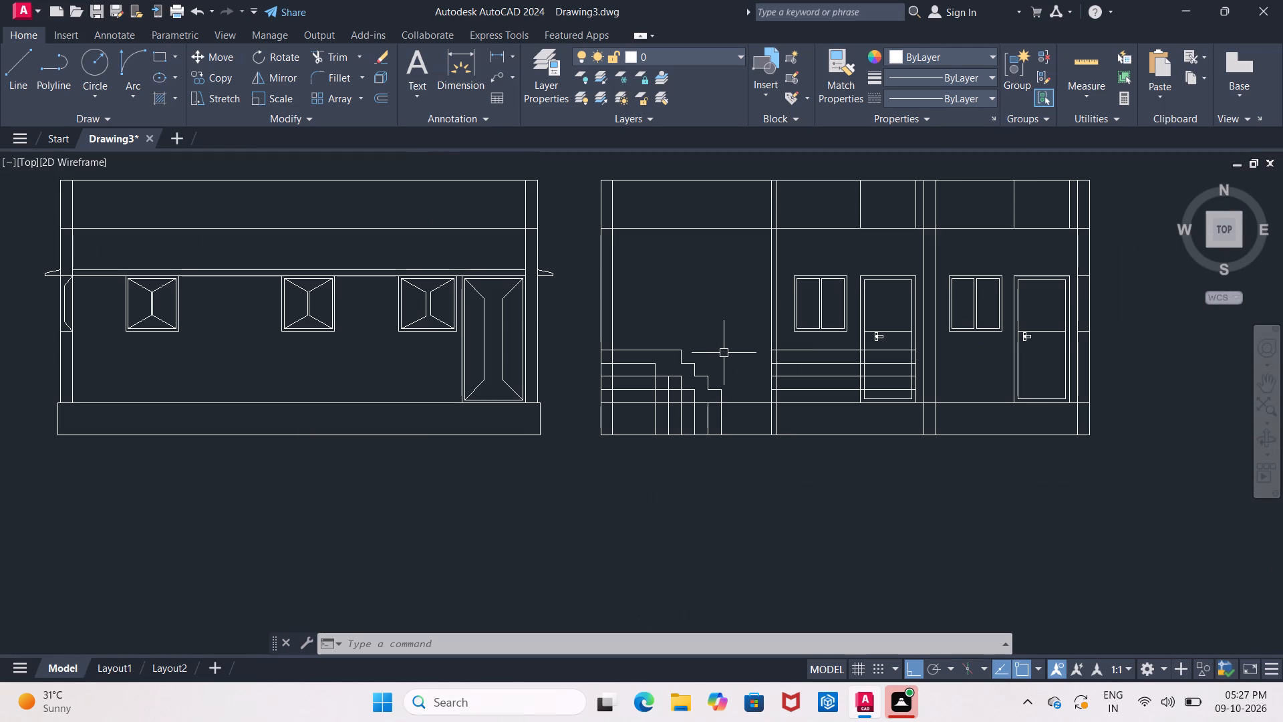
middle_drag(724, 353, 750, 348)
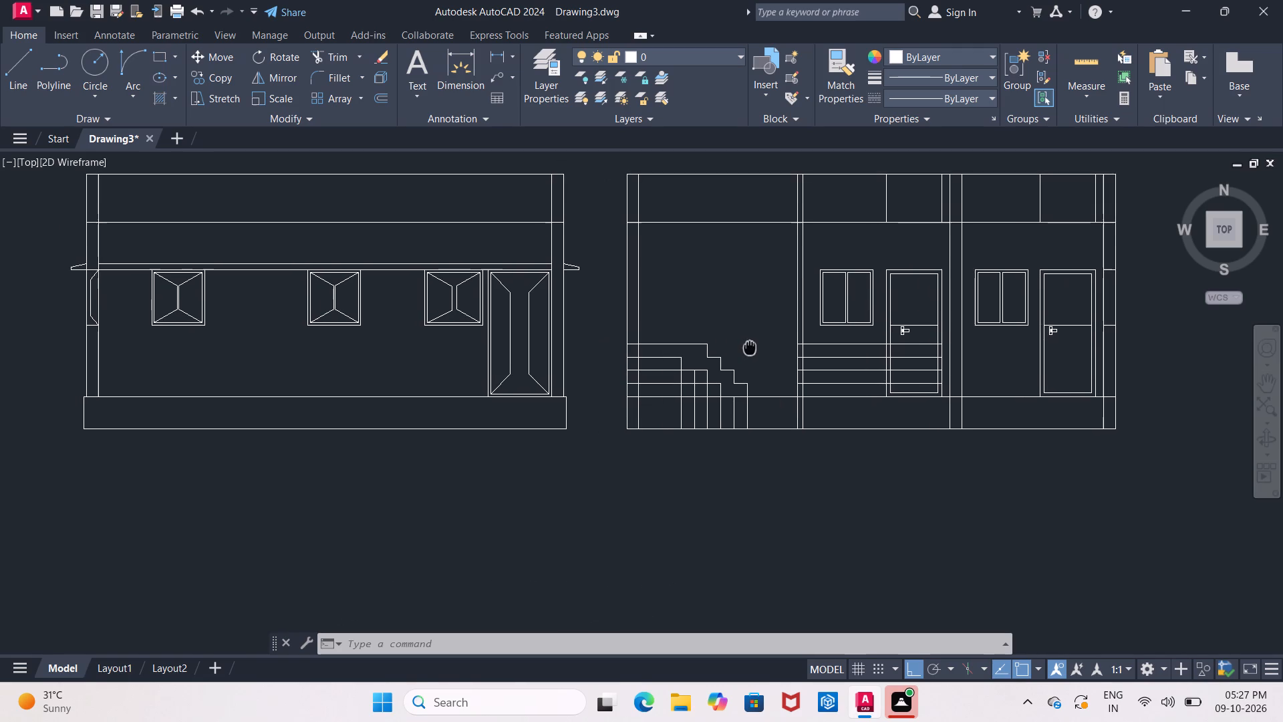
middle_drag(750, 348, 752, 355)
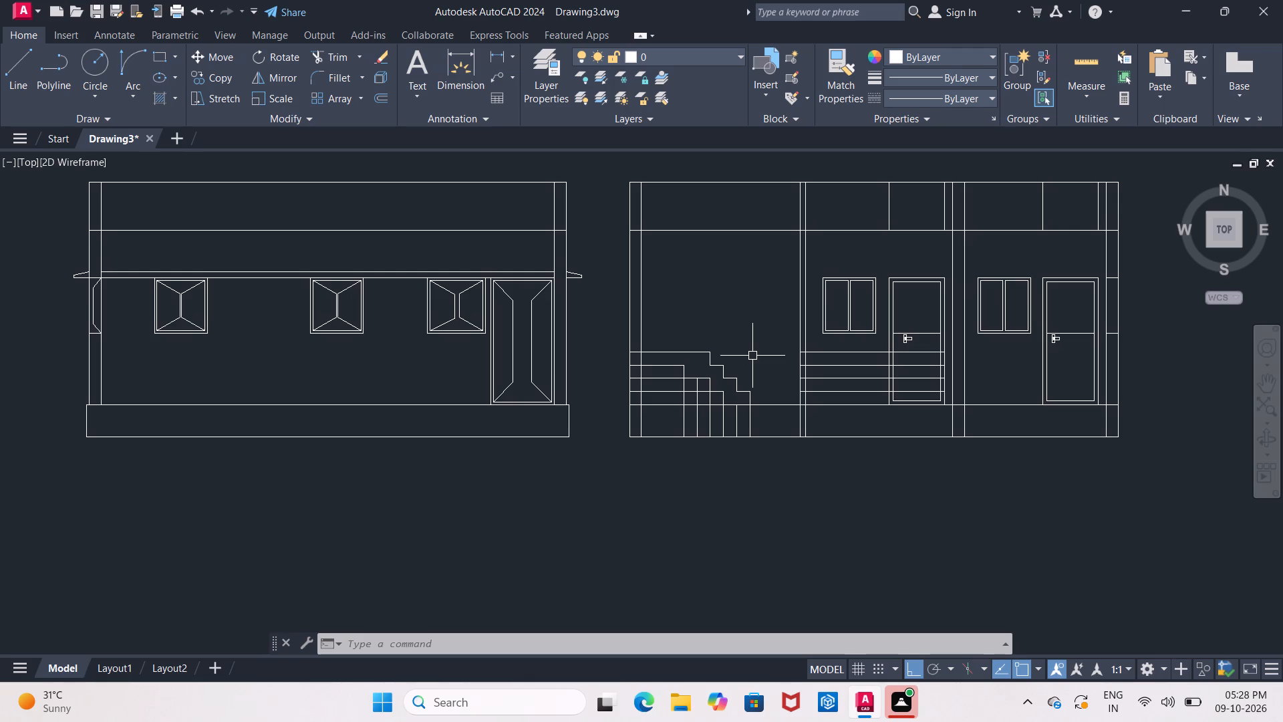
scroll(748, 364, up, 2)
middle_drag(748, 364, 749, 349)
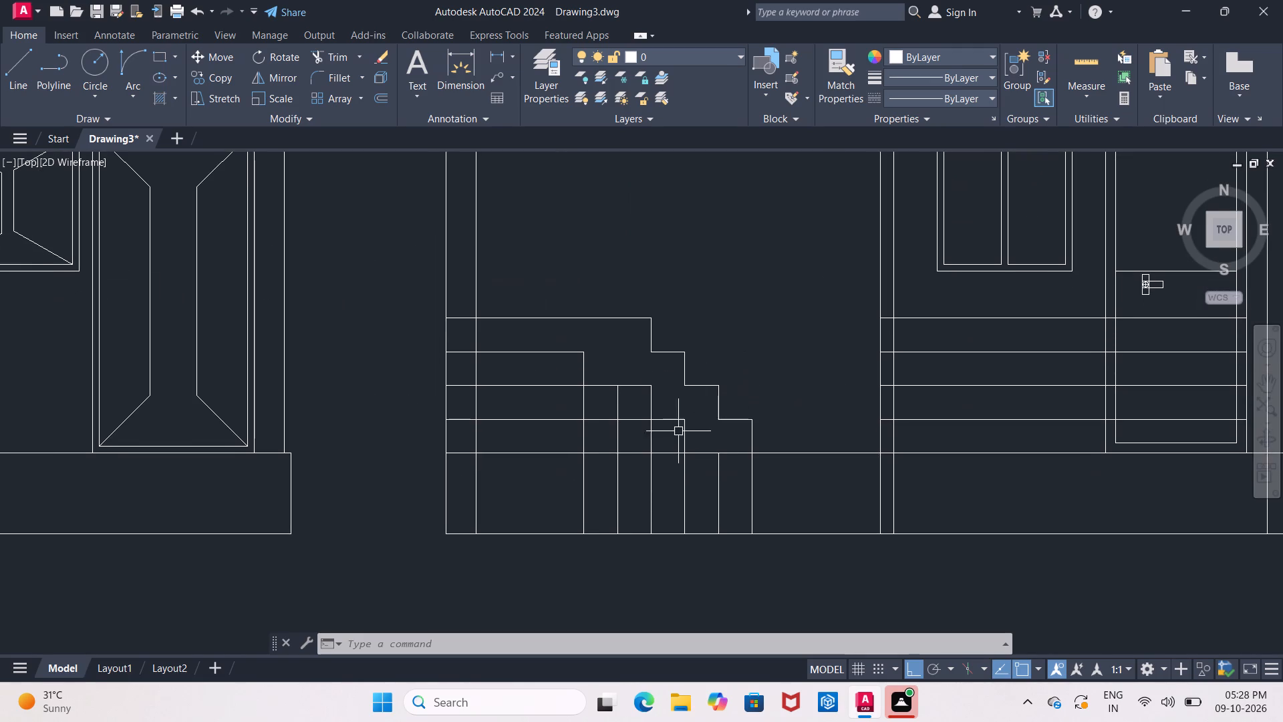
click(686, 433)
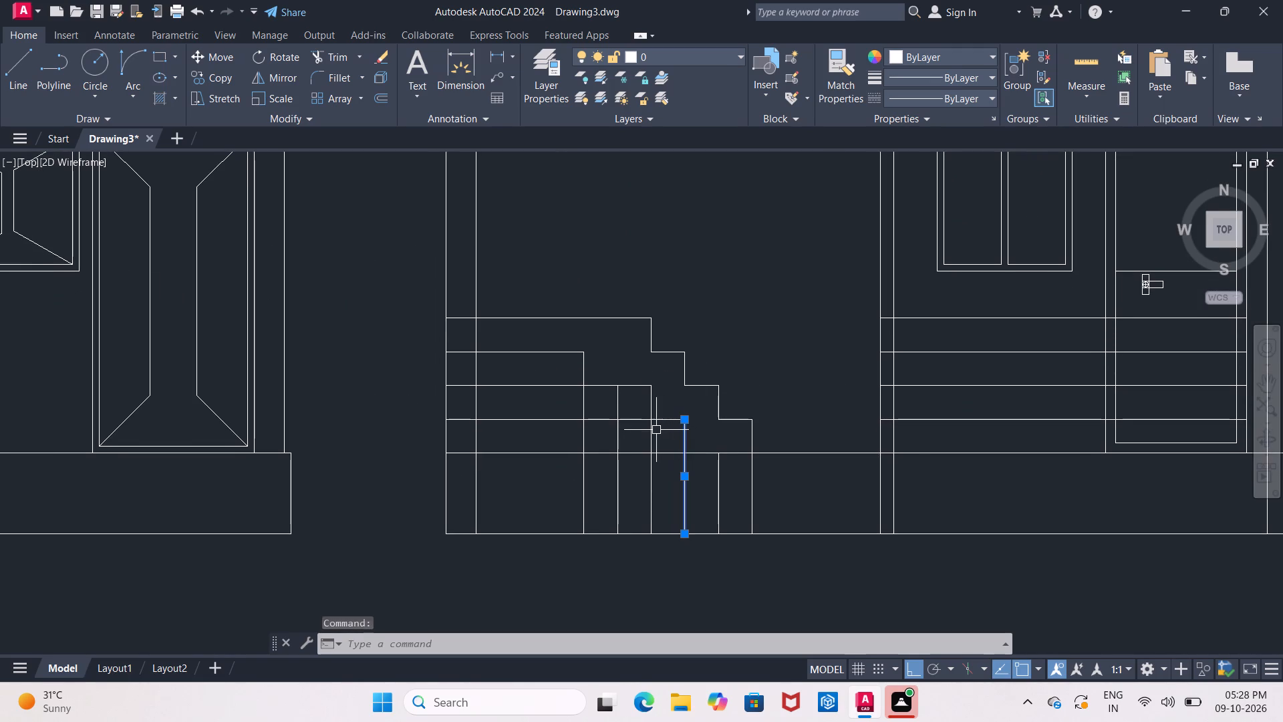
click(656, 430)
key(Escape)
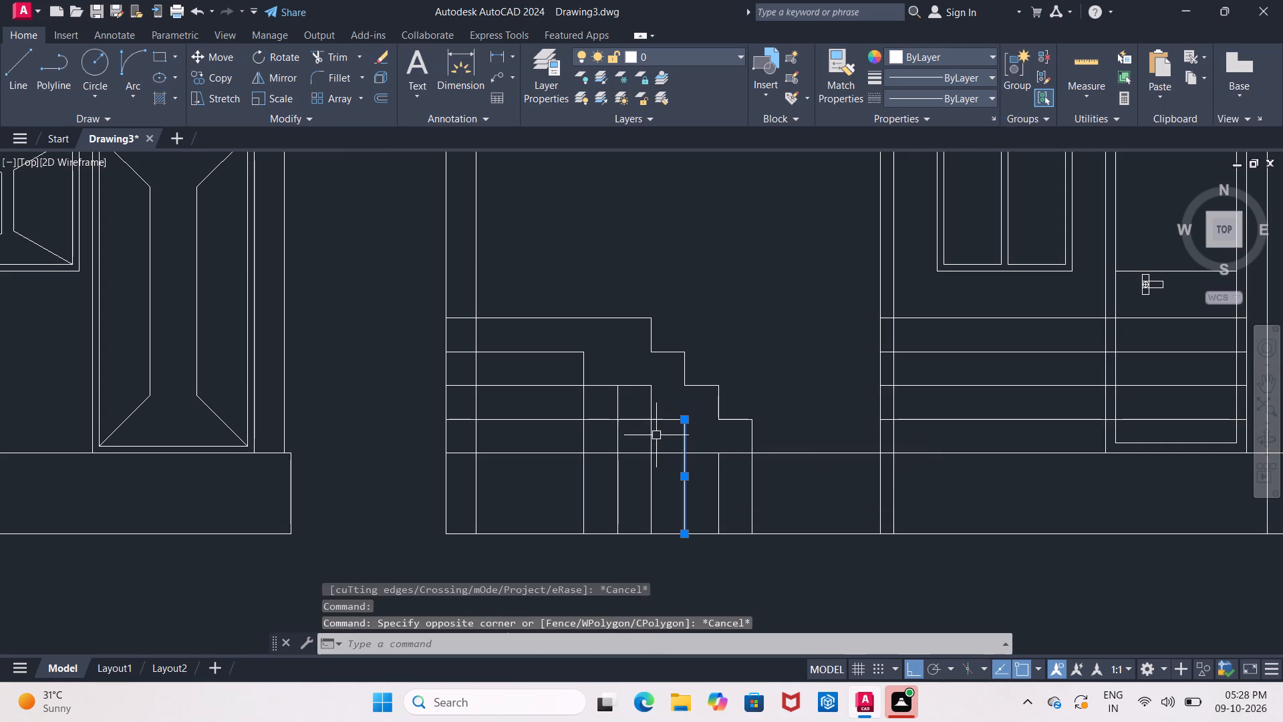
click(650, 439)
click(615, 444)
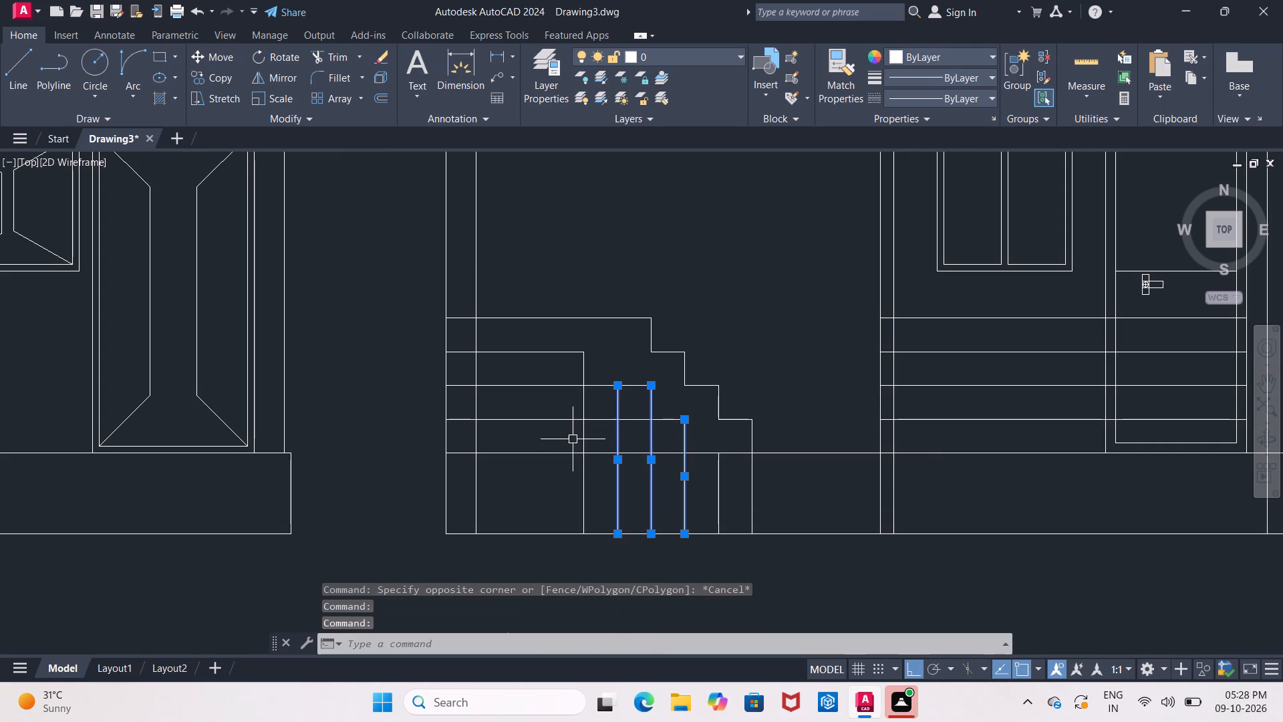
click(583, 440)
key(Delete)
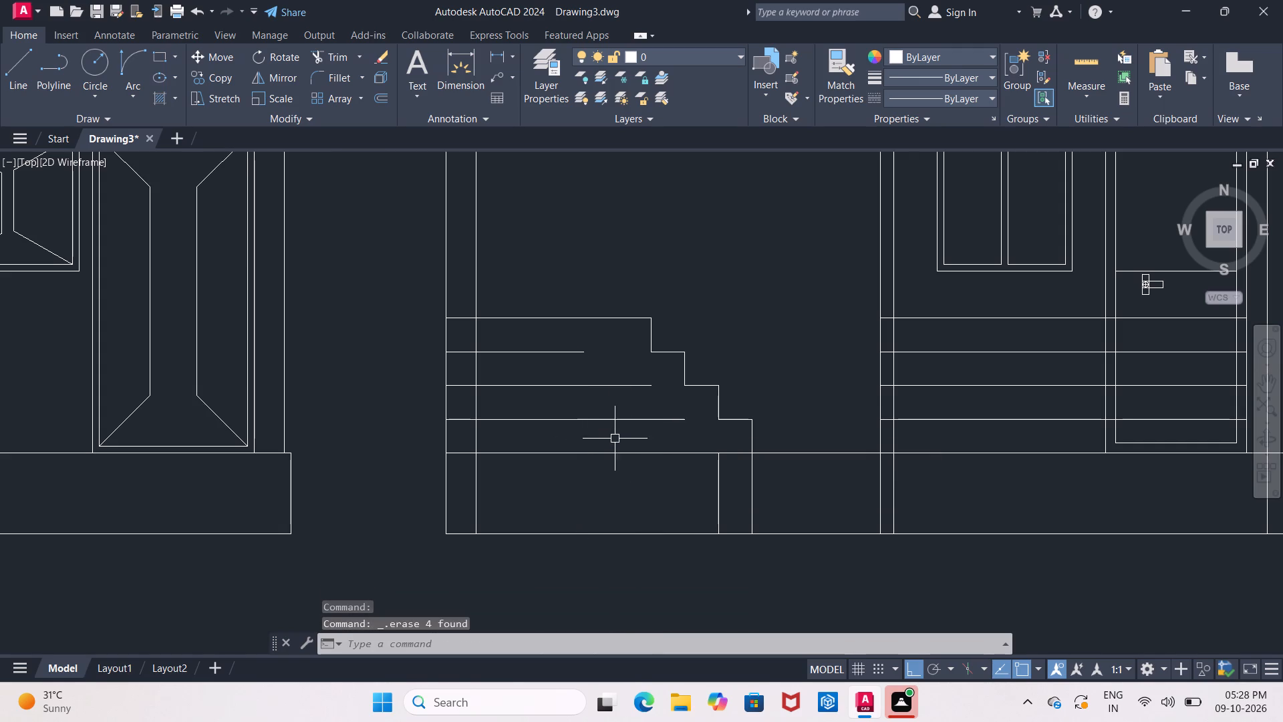
Erase the short inner line, the lowest riser running below the floor line, and the three leftover inner step lines of the staircase.
click(716, 498)
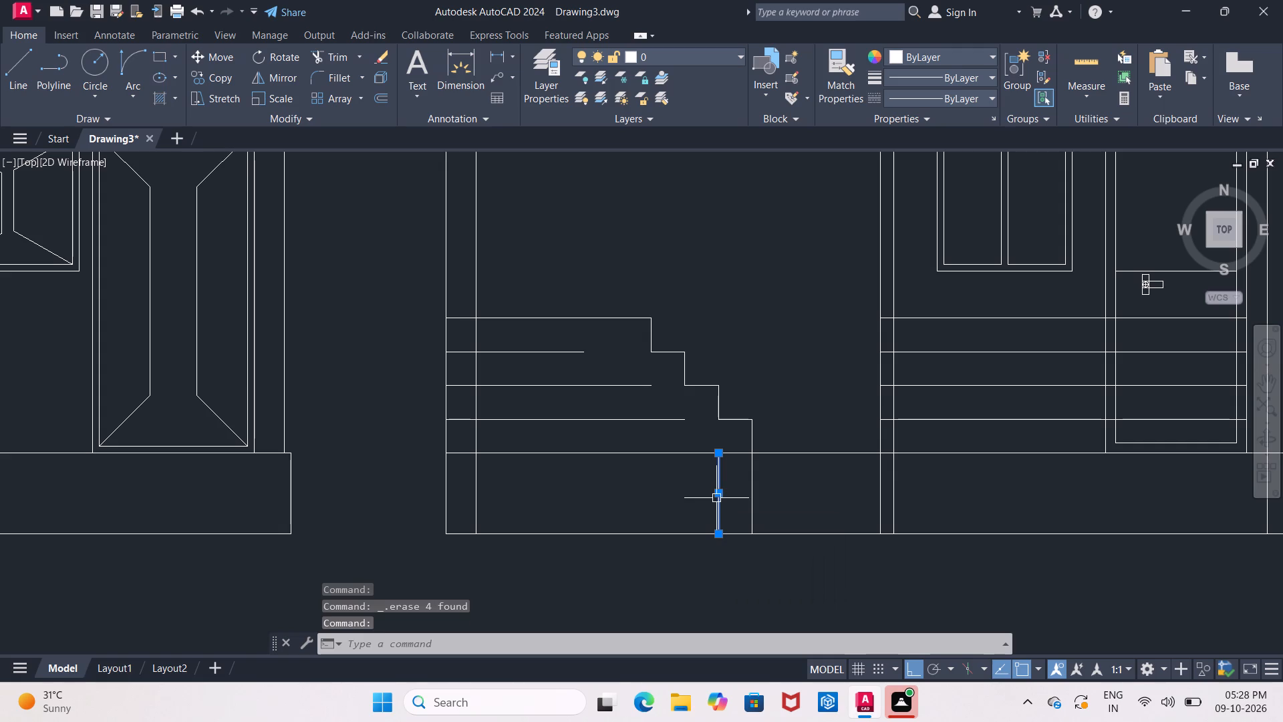
key(Delete)
click(751, 499)
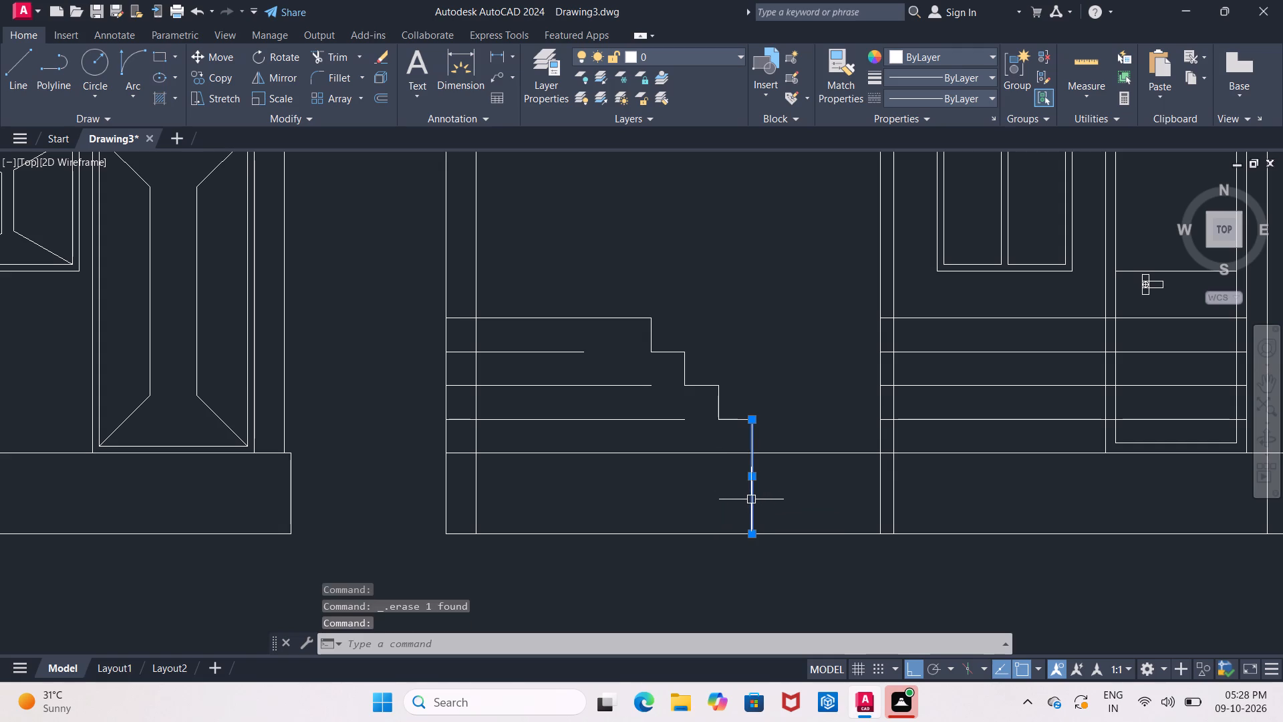
key(Delete)
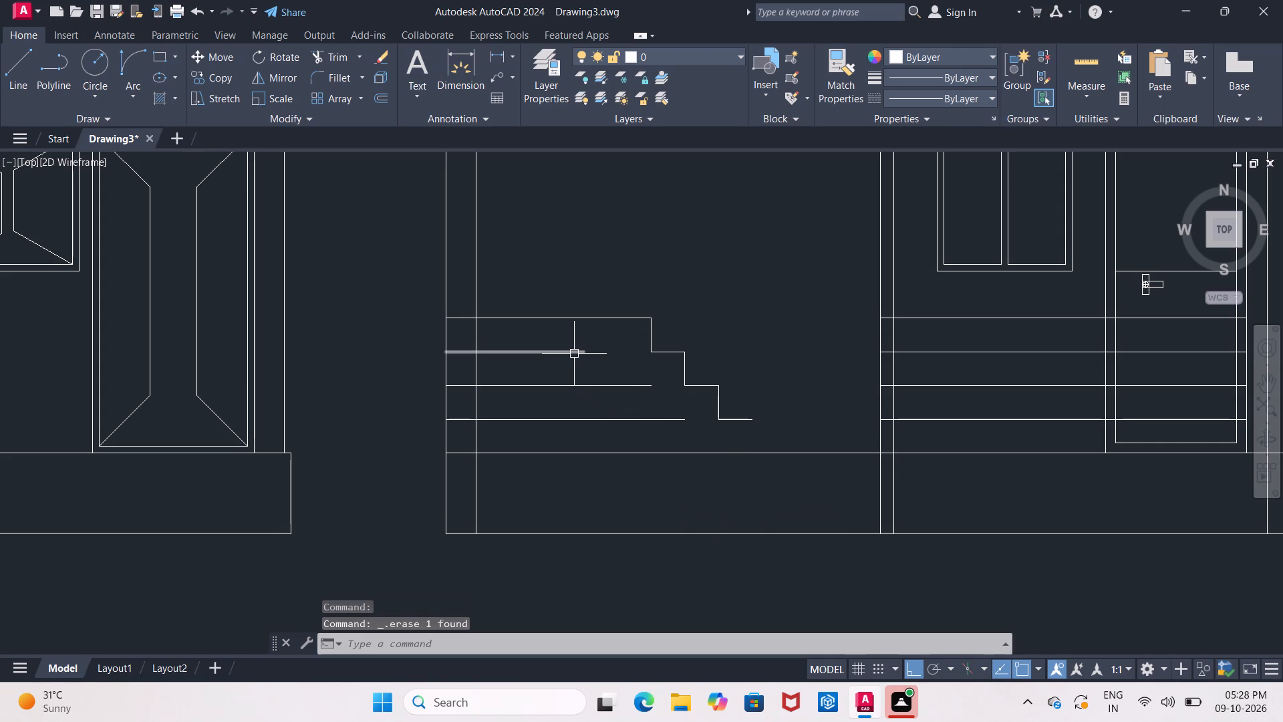
click(574, 354)
click(578, 384)
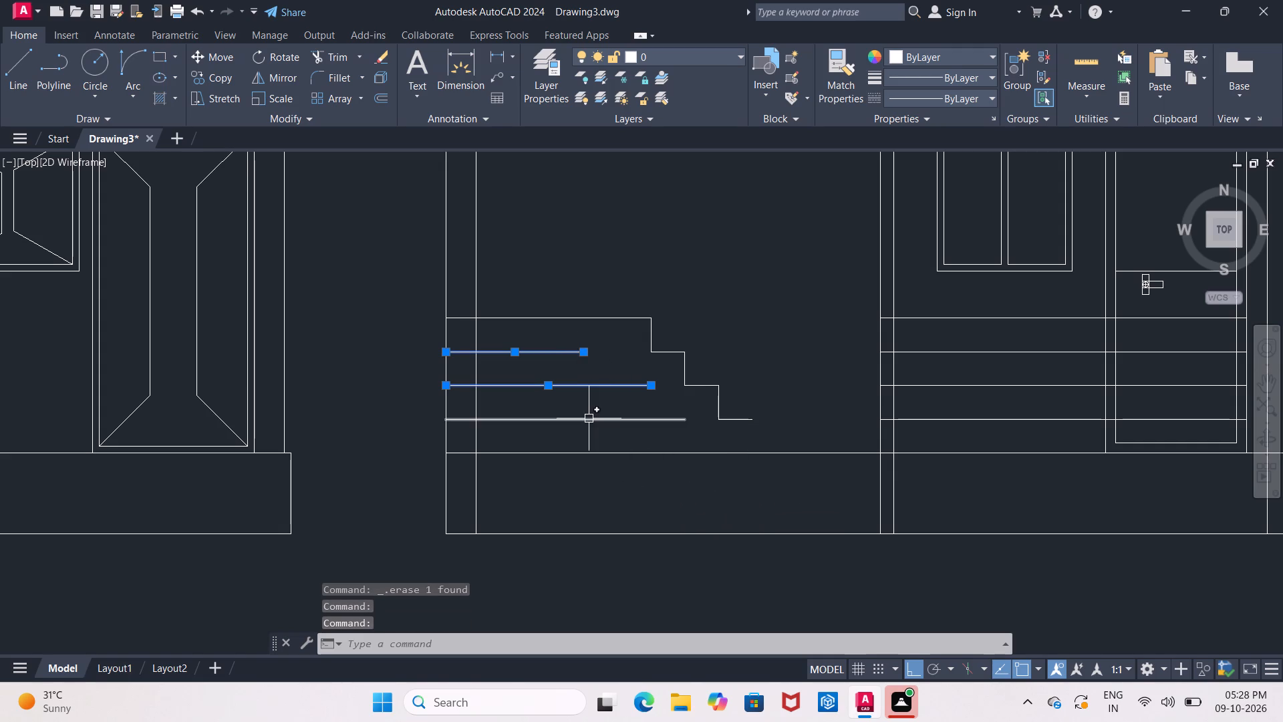
click(589, 419)
key(Delete)
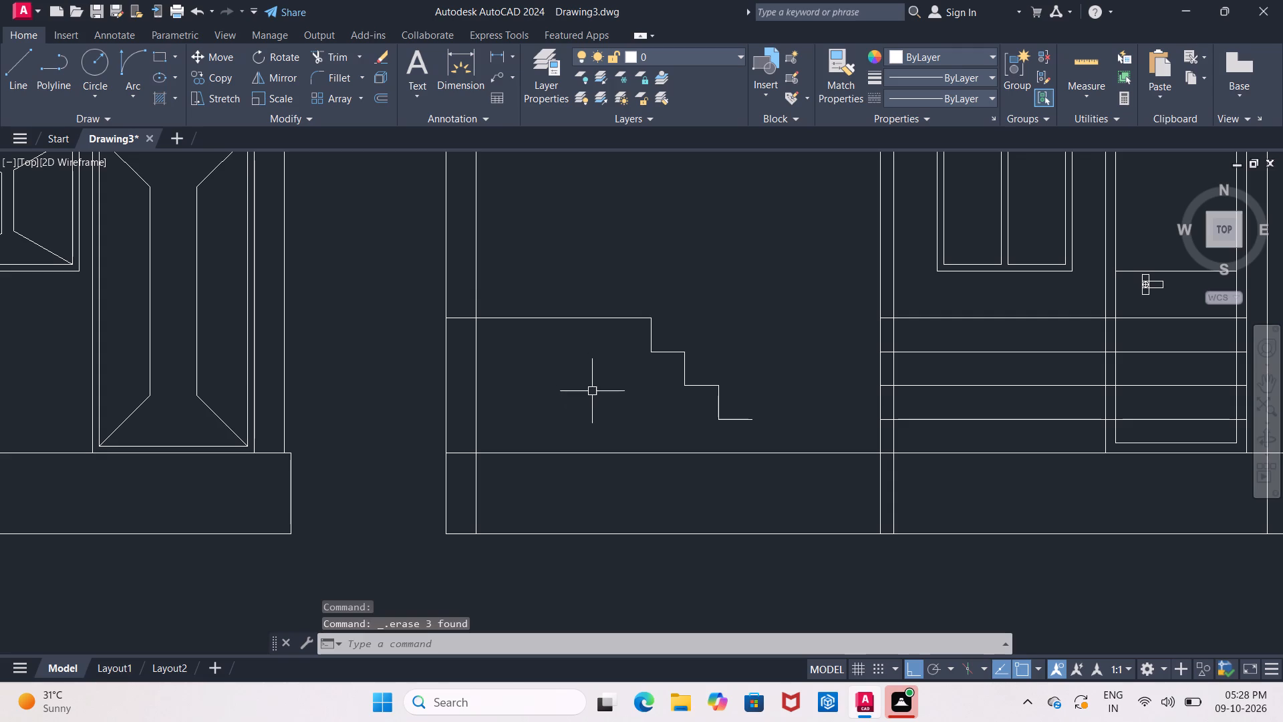
Draw a new lowest riser from the bottom step's outer end down past the floor line, and trim the overshoot below that line.
click(24, 86)
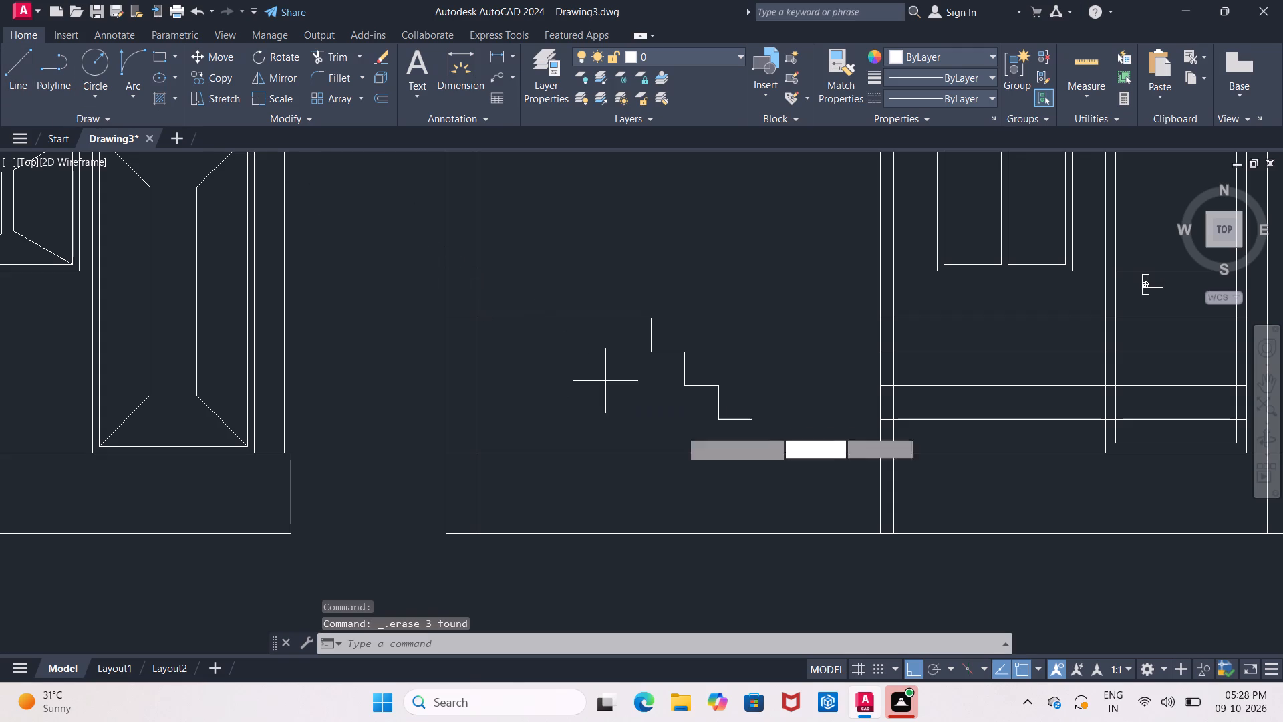
scroll(753, 431, up, 3)
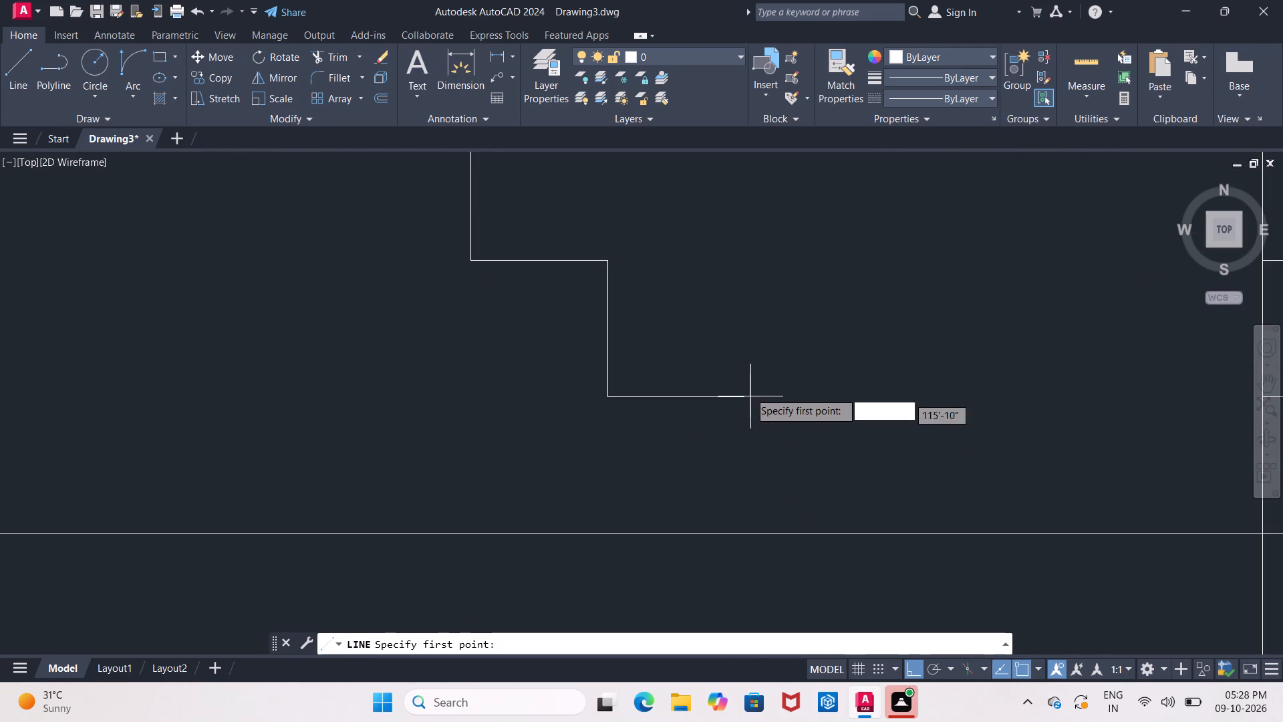
click(743, 396)
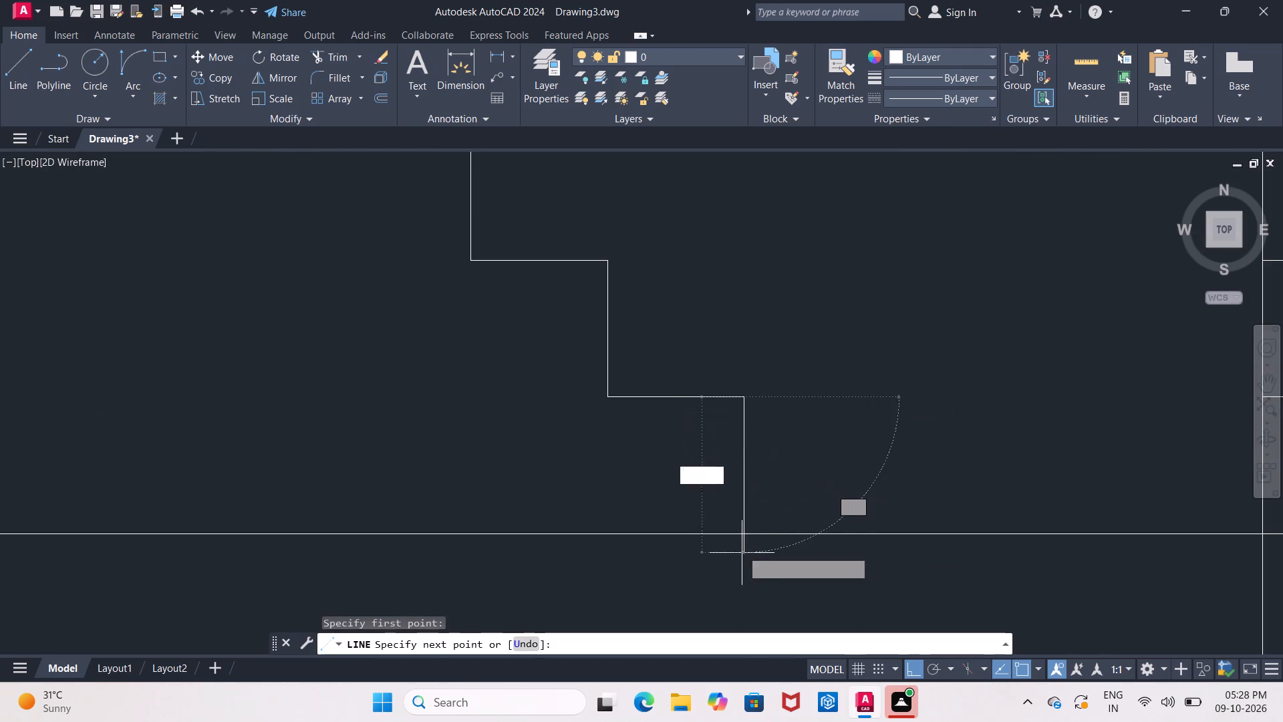
click(742, 560)
key(Escape)
key(t)
key(r)
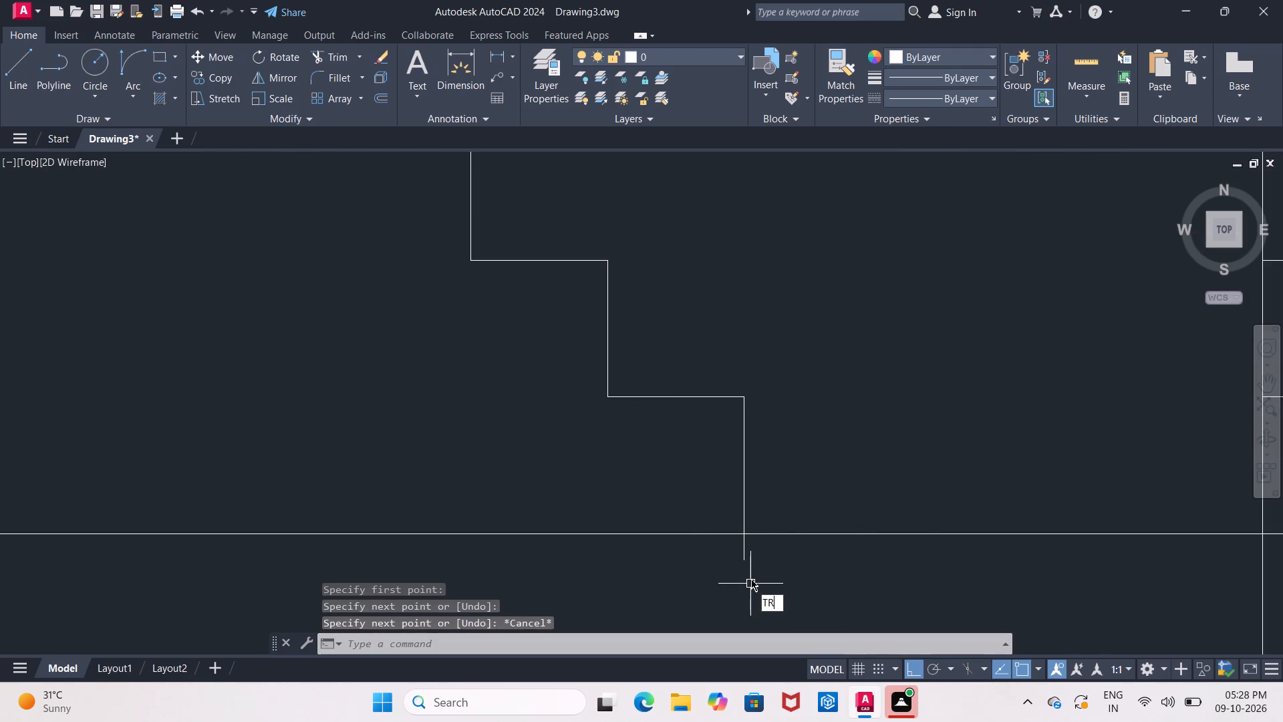
key(Return)
click(744, 546)
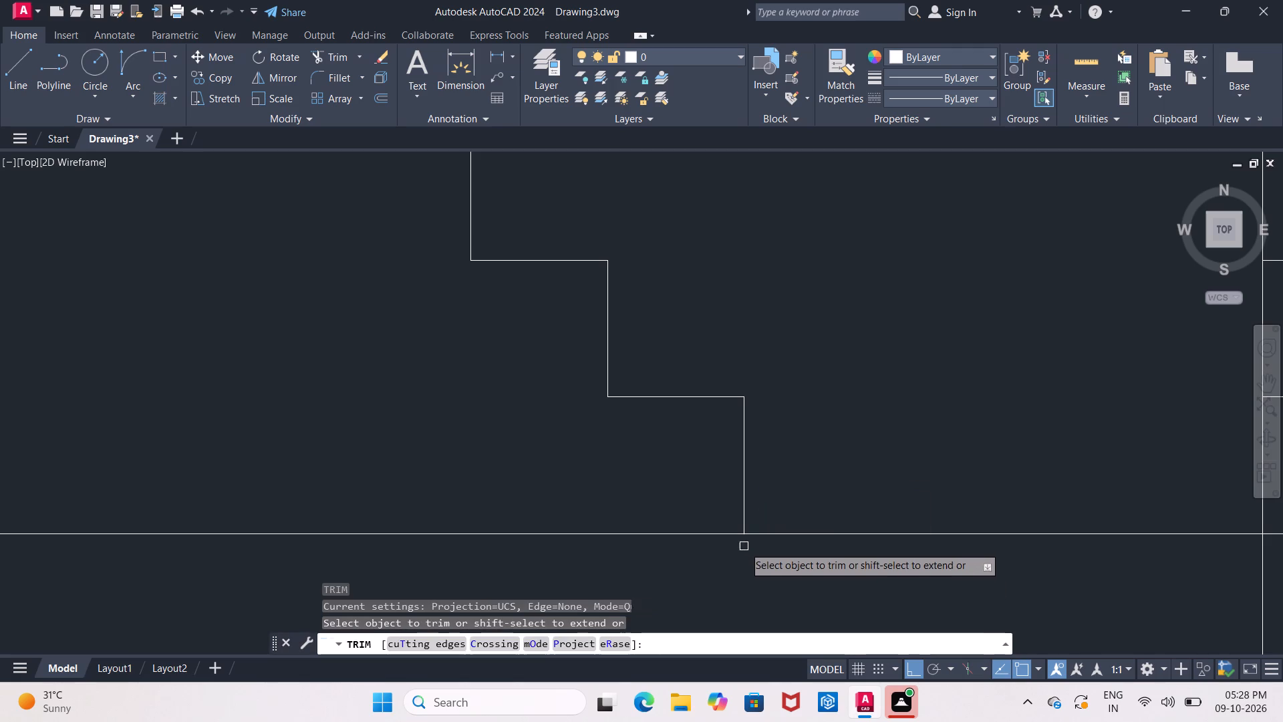
Examine the cleaned staircase profile against the rest of the view, the front elevation and the floor plan.
scroll(744, 546, down, 3)
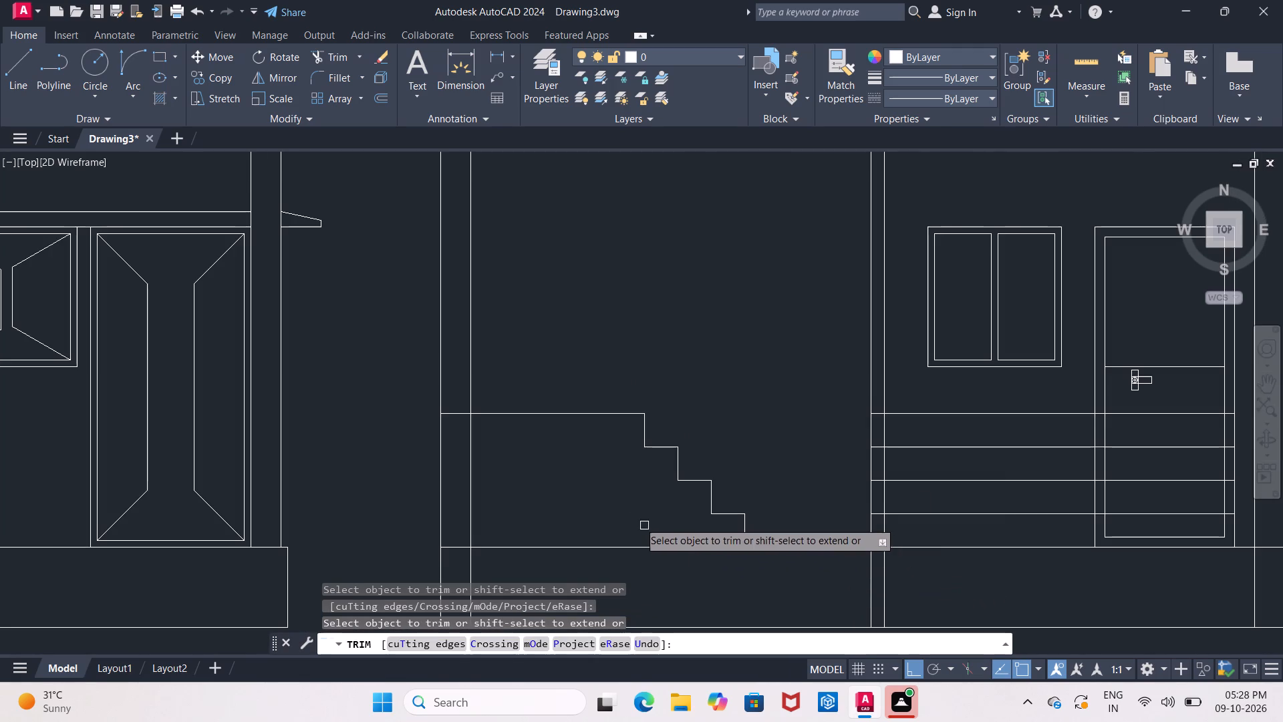
middle_drag(597, 499, 686, 554)
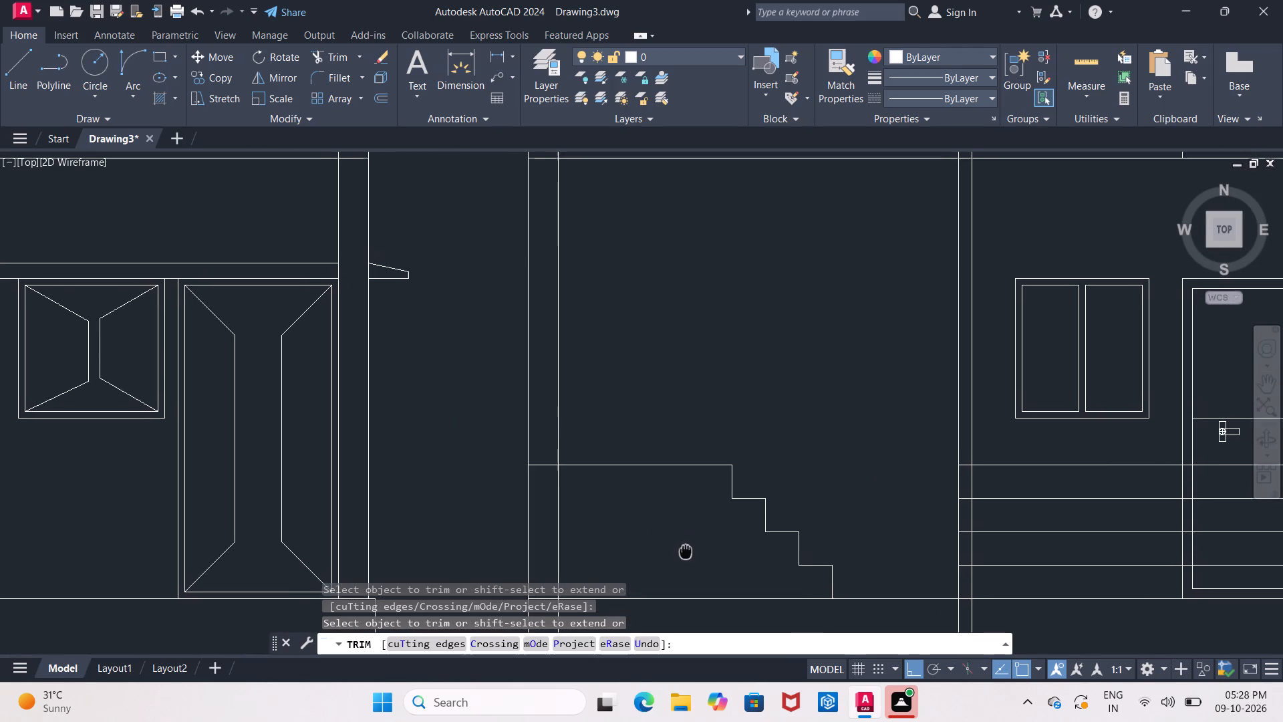
middle_drag(686, 554, 698, 558)
scroll(697, 552, down, 3)
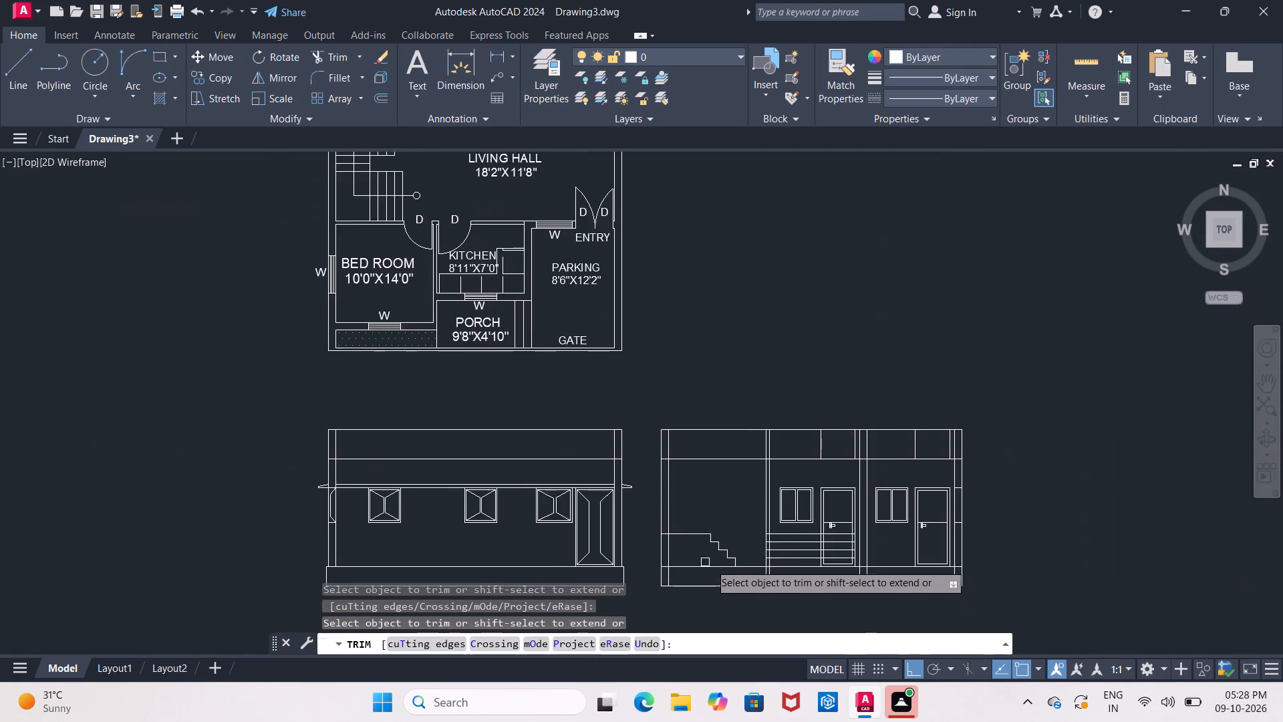
middle_drag(710, 564, 723, 588)
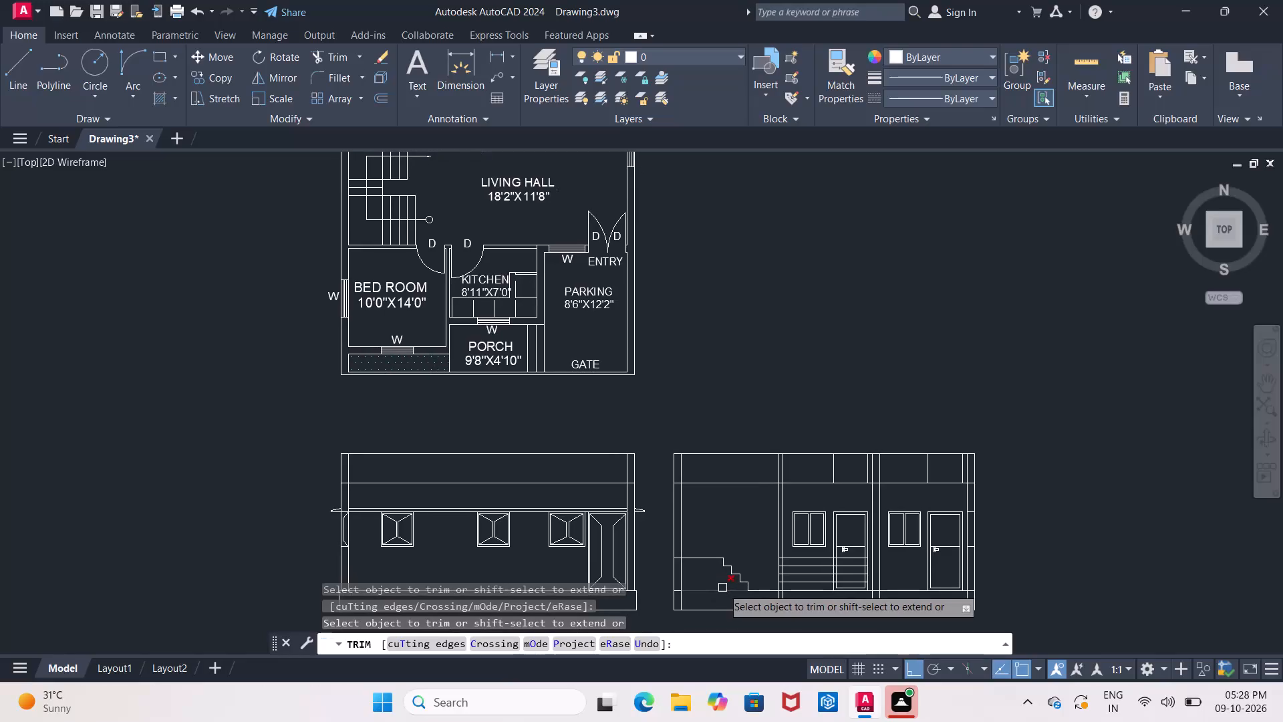
scroll(713, 578, up, 1)
middle_drag(712, 578, 713, 588)
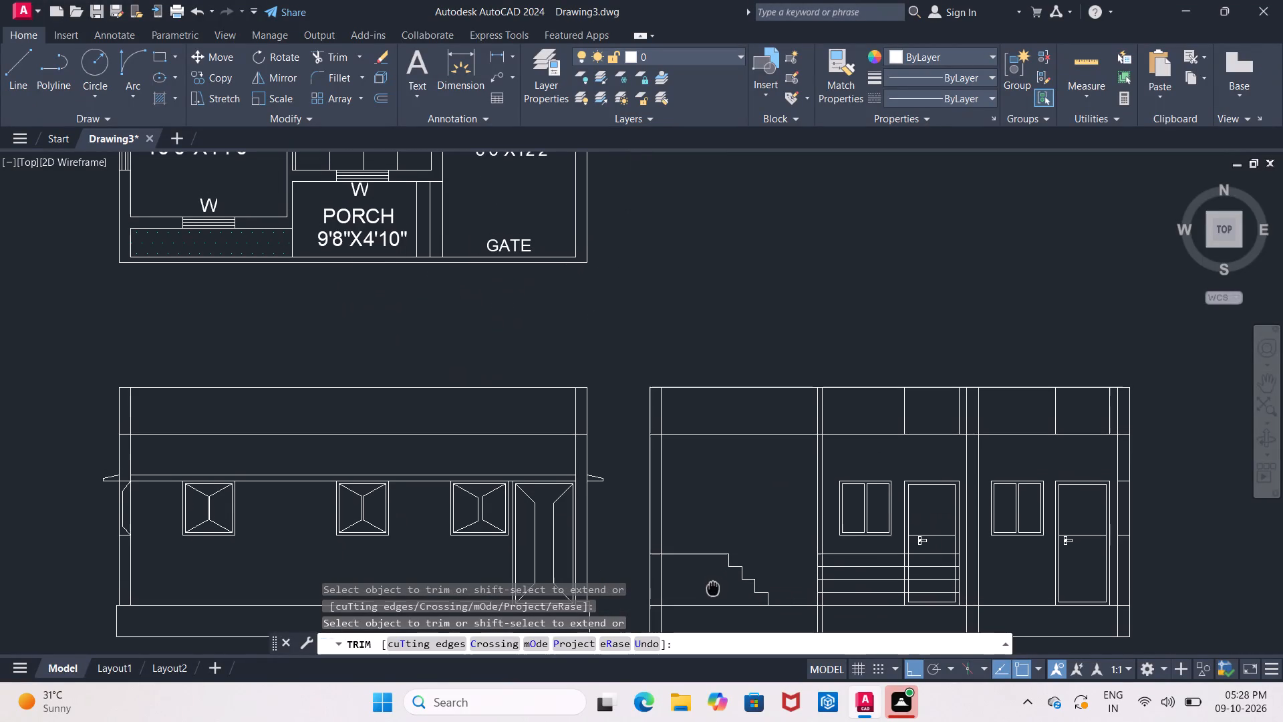
middle_drag(713, 588, 728, 638)
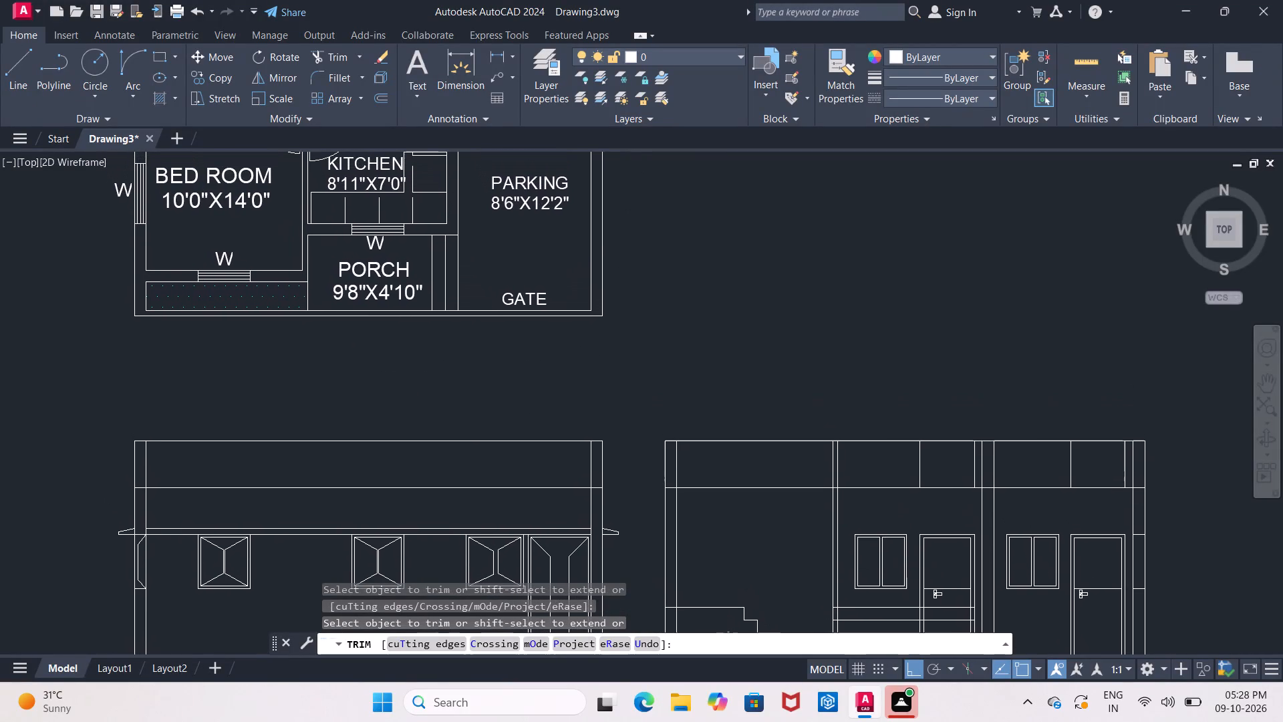
middle_drag(728, 638, 733, 690)
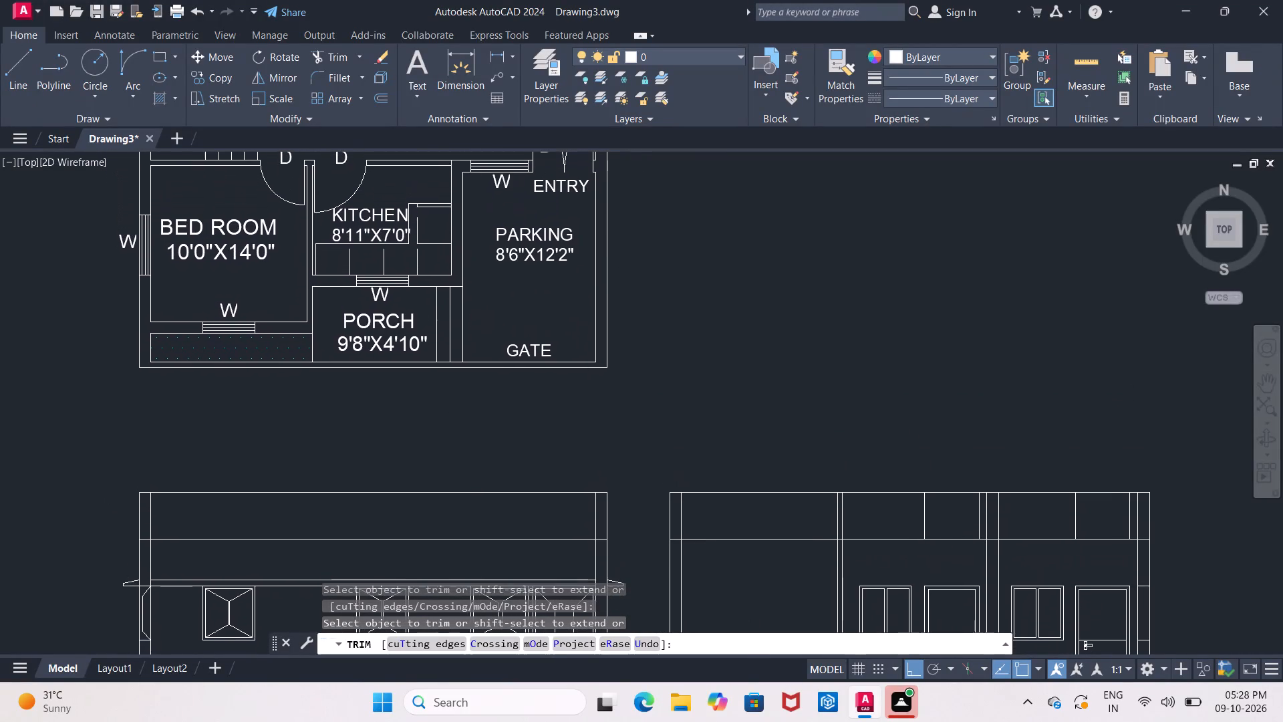
scroll(764, 612, down, 2)
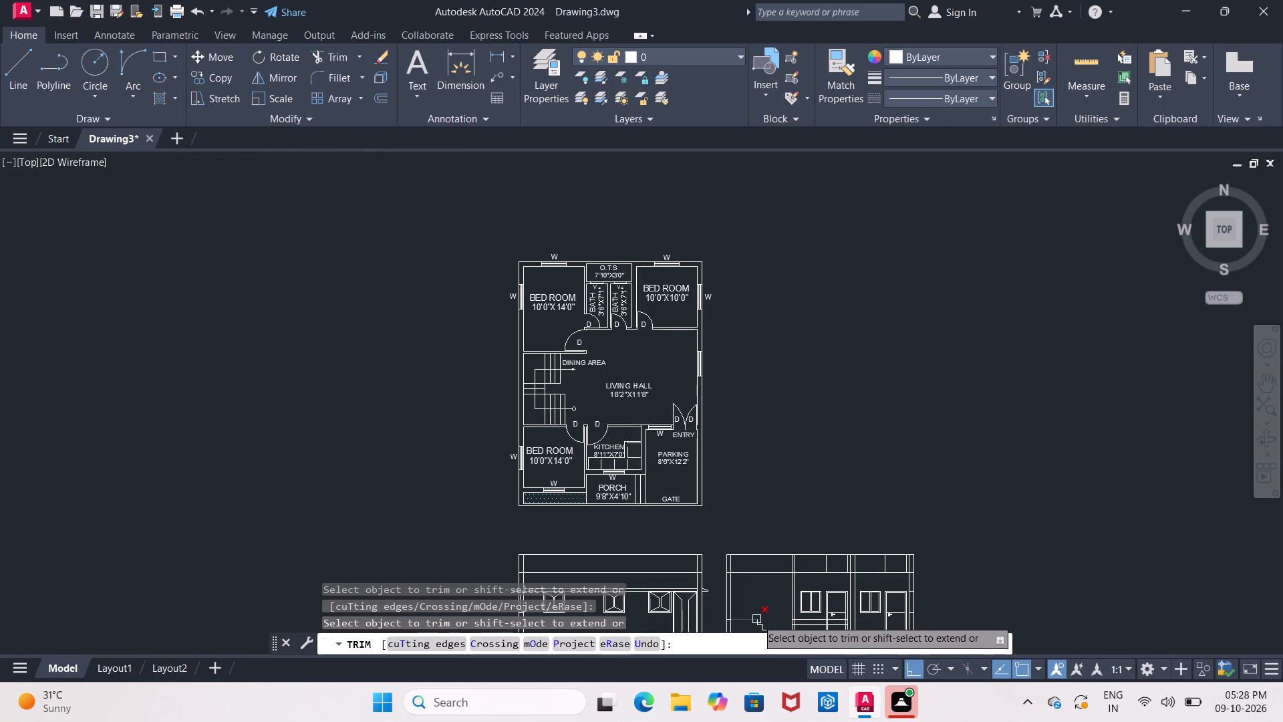
middle_drag(756, 618, 747, 539)
scroll(737, 518, up, 2)
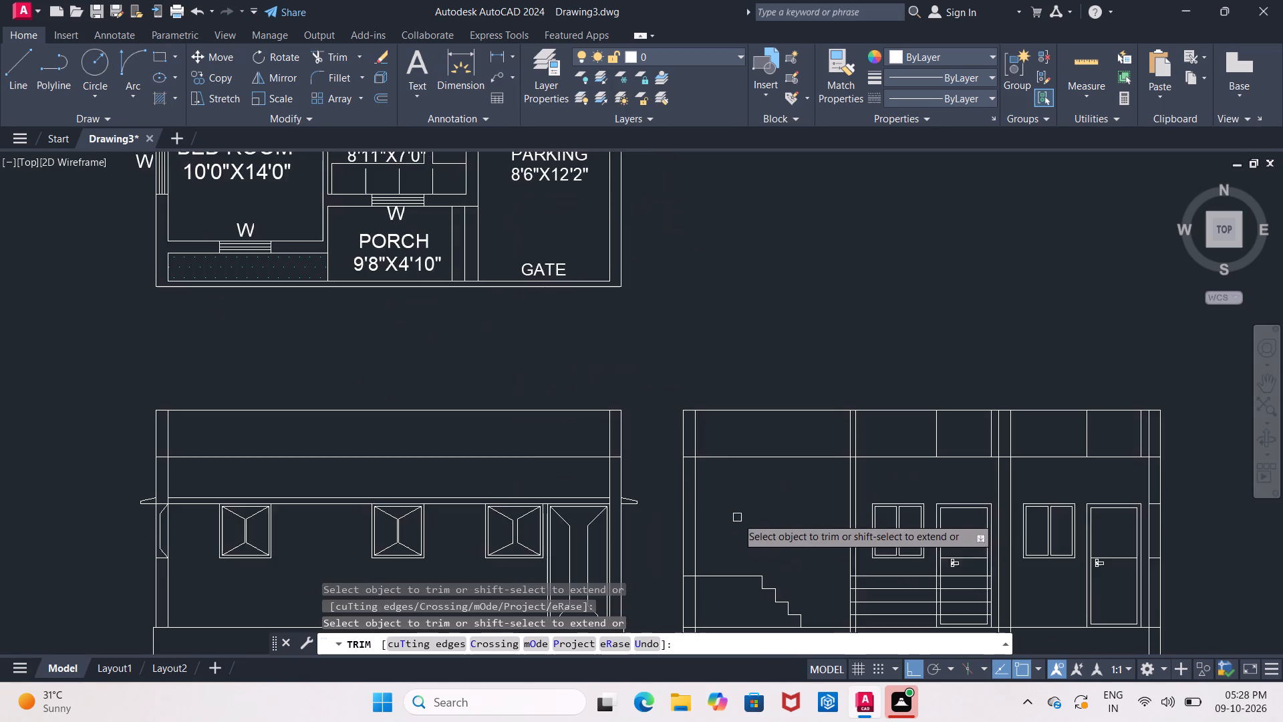
scroll(749, 541, up, 1)
middle_drag(748, 537, 744, 457)
scroll(753, 478, up, 2)
middle_drag(756, 455, 782, 364)
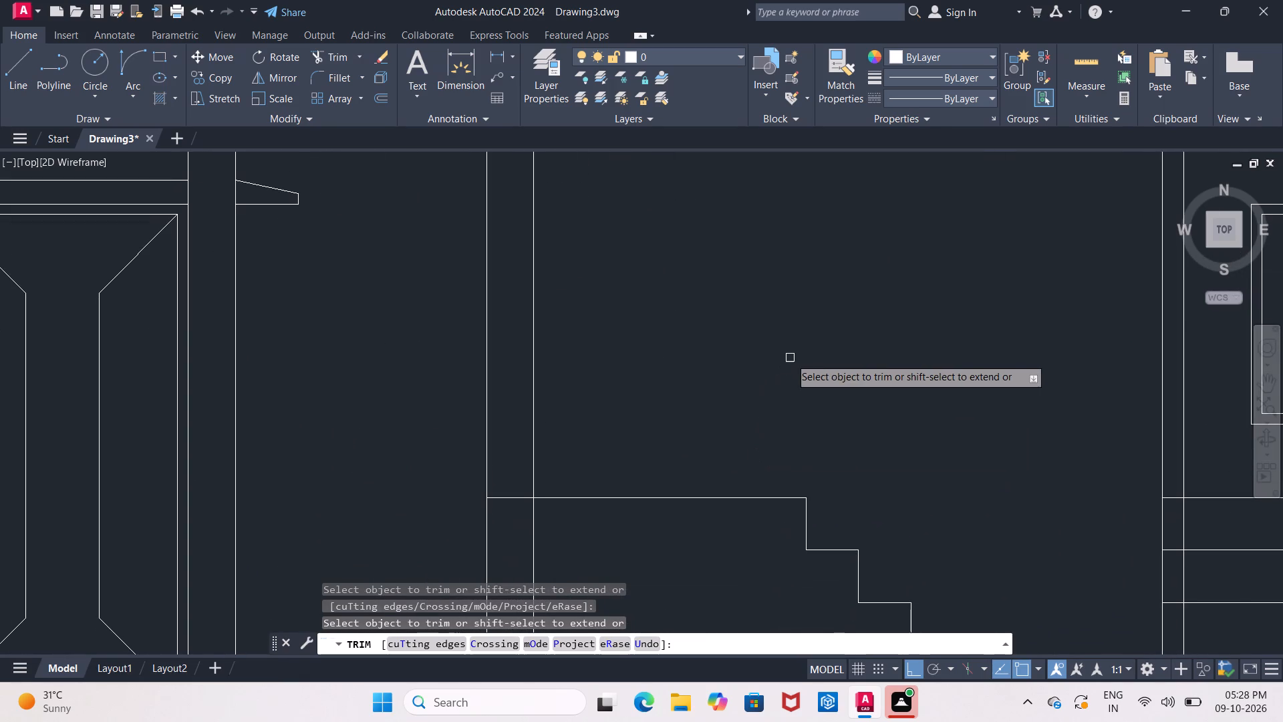
key(Escape)
Offset the staircase's top step line upward by 10", and offset the resulting line upward by another 10".
key(o)
key(Return)
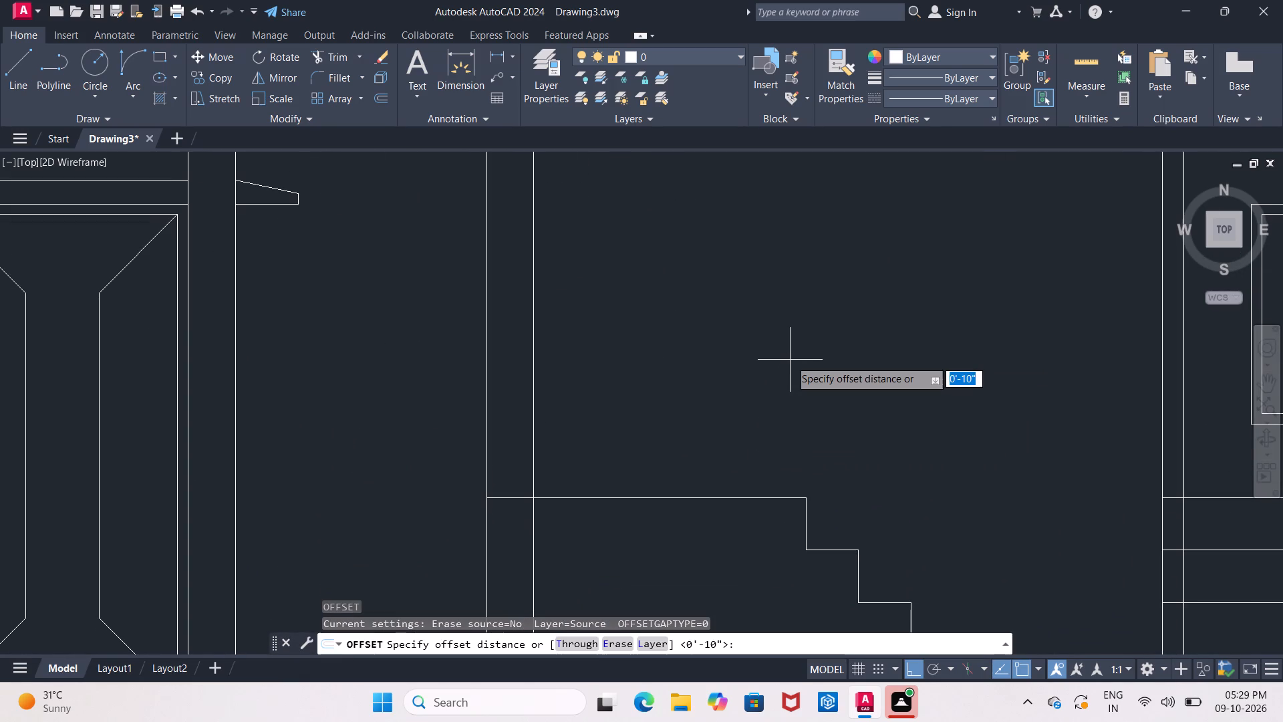
text(10)
key(shift+quotedbl)
key(Return)
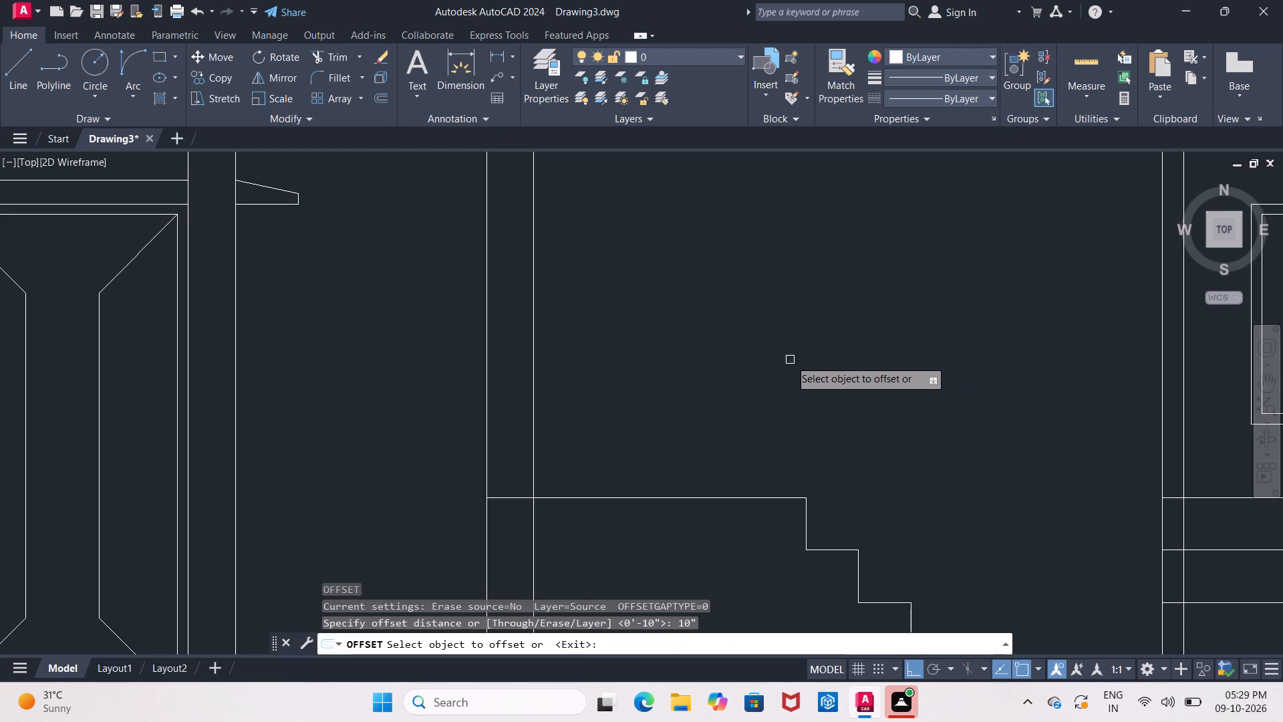
click(709, 496)
click(701, 439)
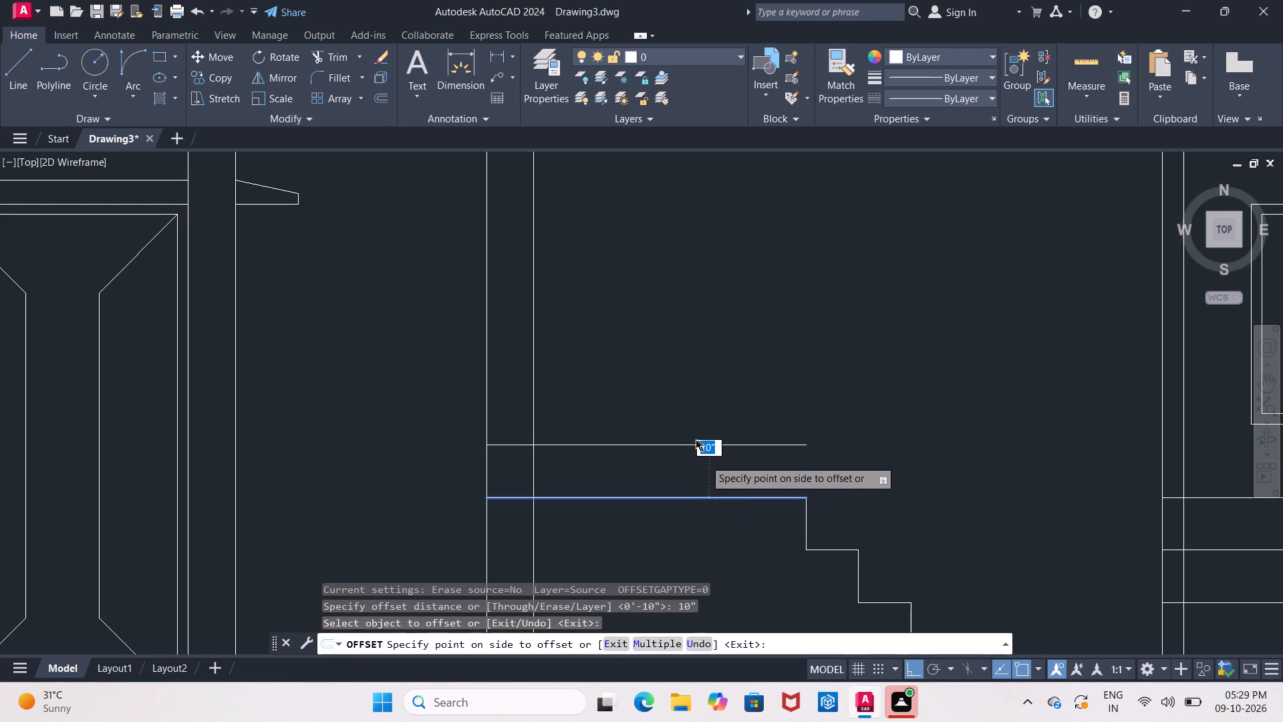
click(669, 425)
click(671, 447)
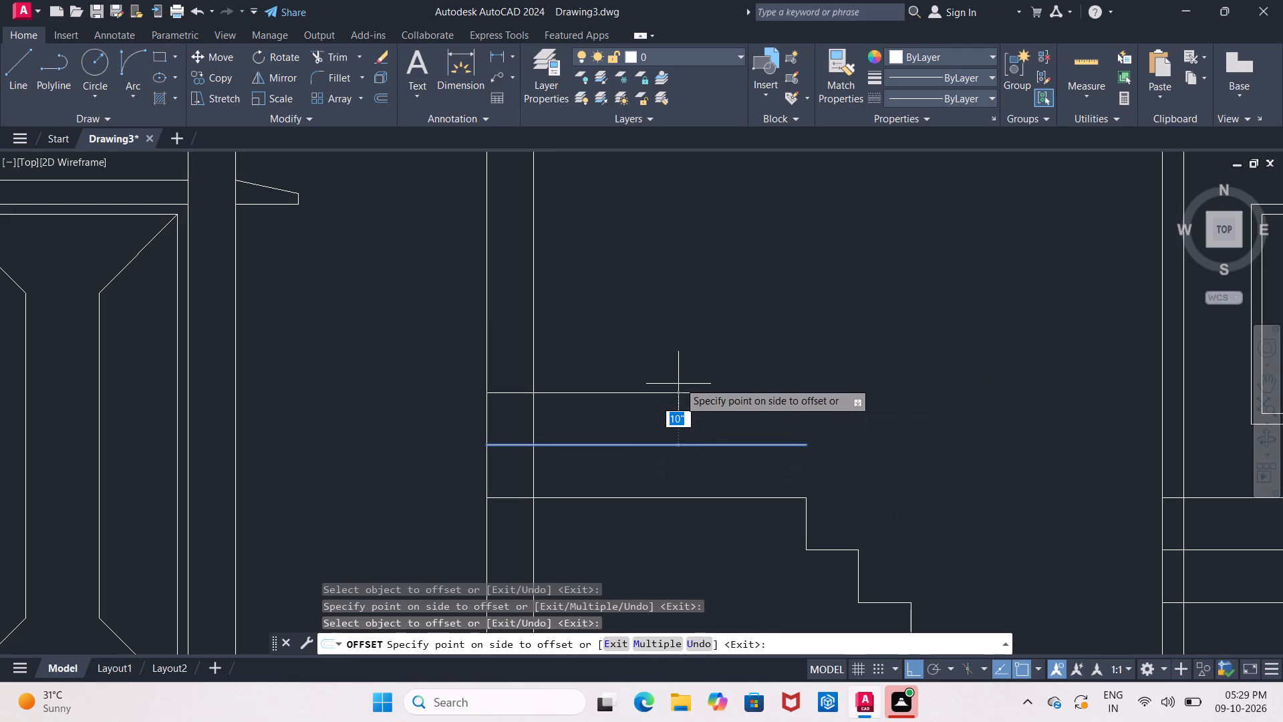
click(677, 366)
Examine the offset step lines in relation to the neighbouring bays, the front elevation and the floor plan.
scroll(681, 385, down, 5)
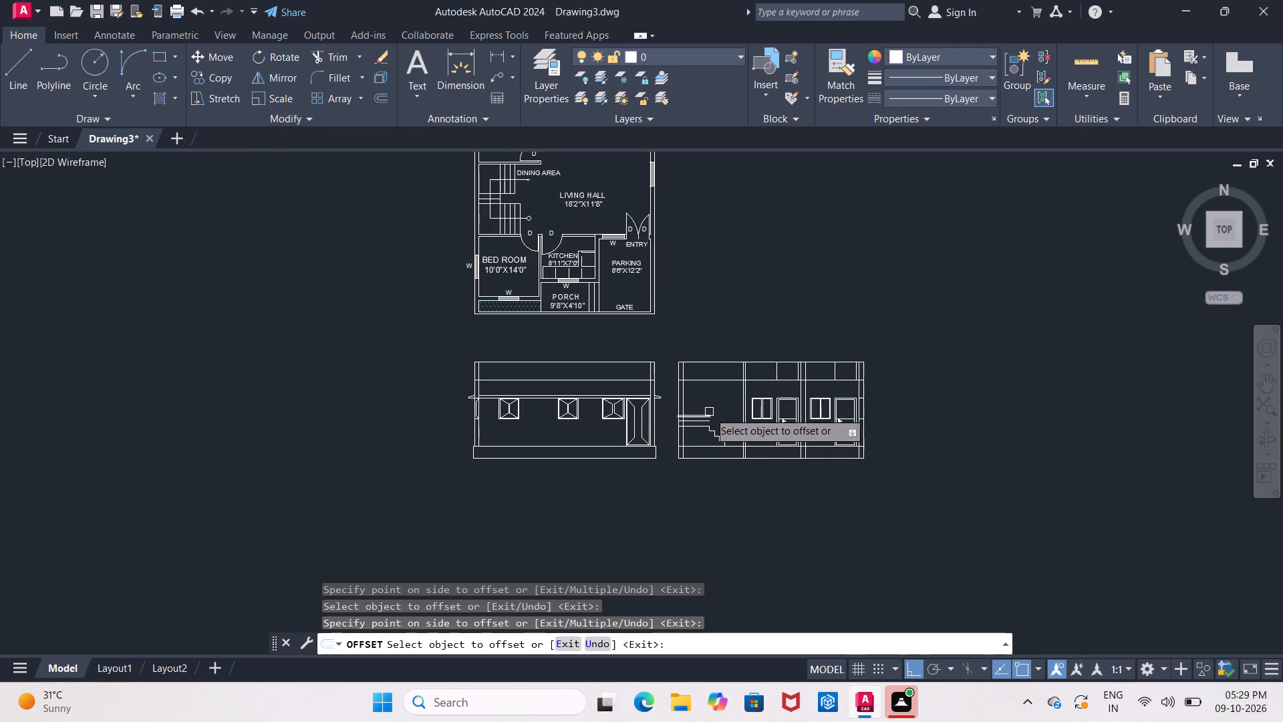
scroll(710, 408, up, 3)
middle_drag(710, 406, 719, 441)
scroll(719, 441, down, 2)
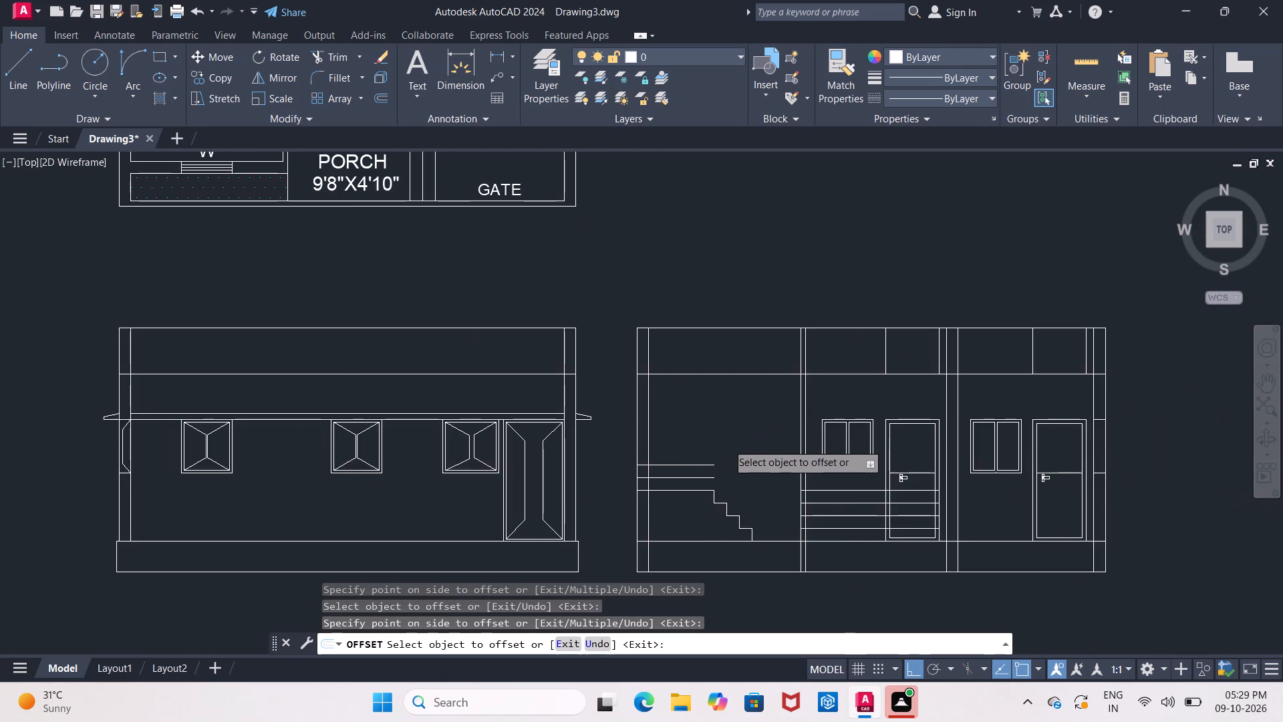
middle_drag(725, 425, 729, 455)
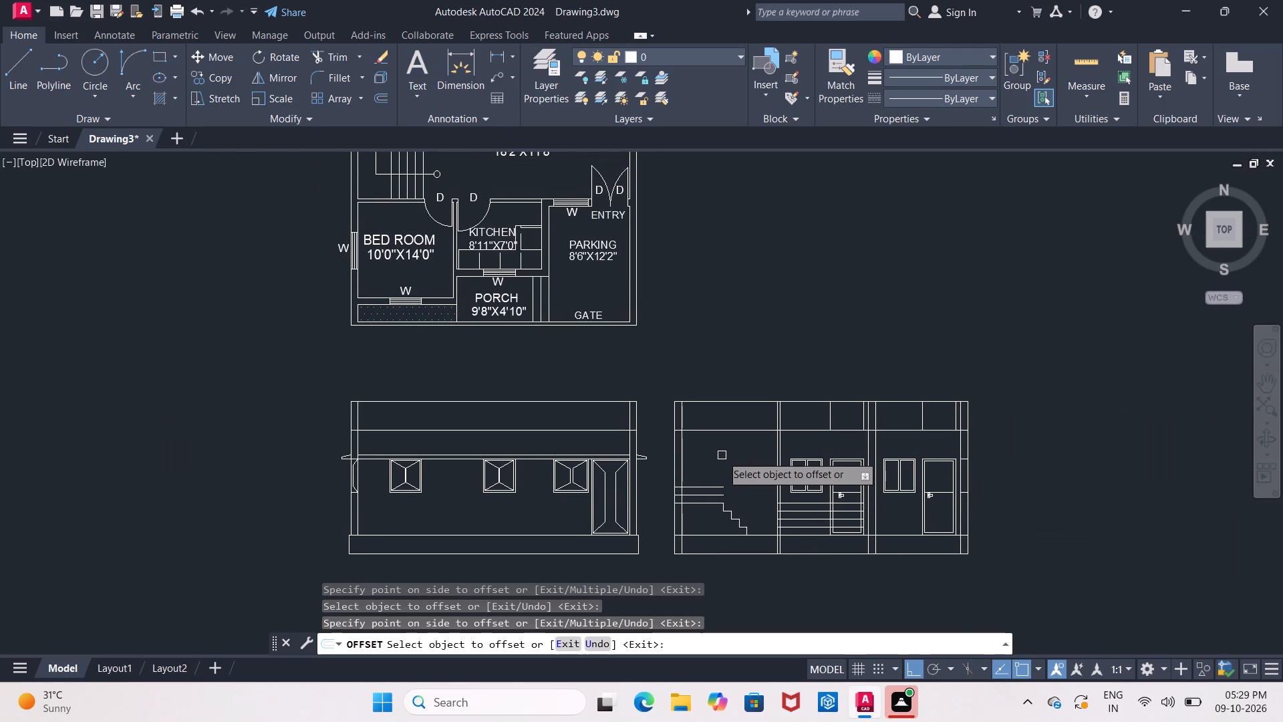
scroll(722, 455, up, 2)
middle_drag(722, 483, 726, 435)
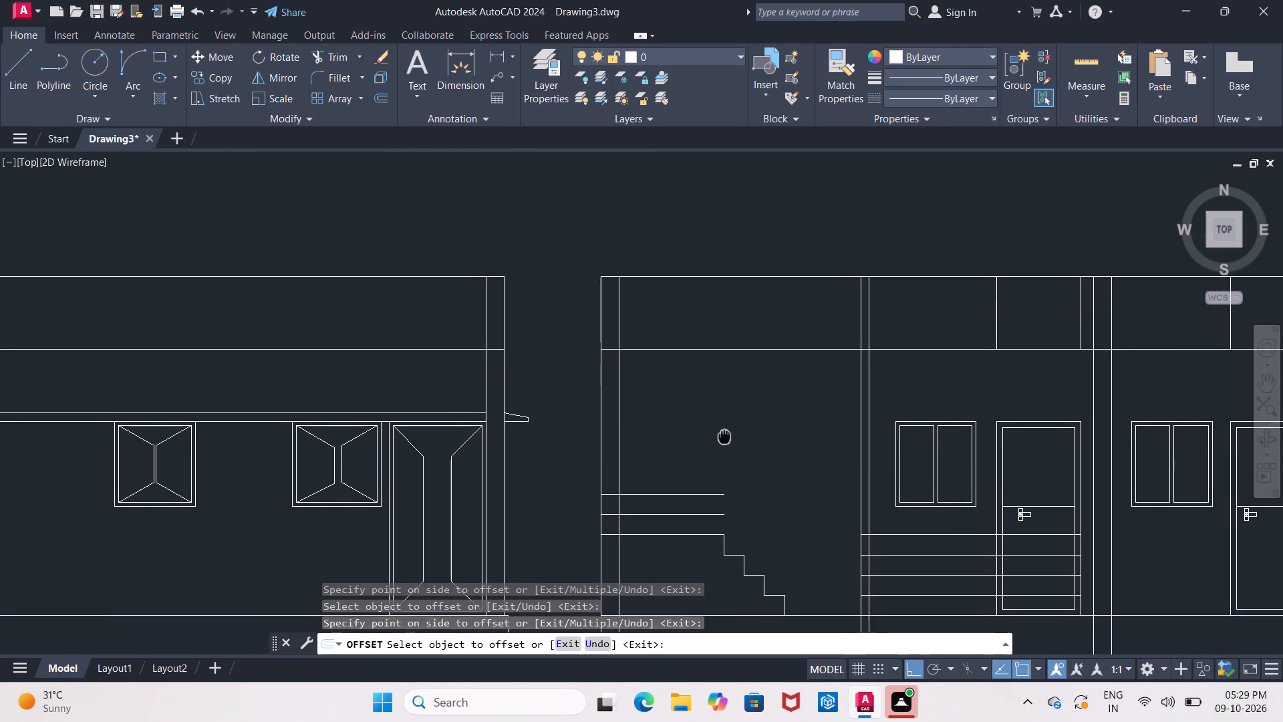
middle_drag(726, 435, 726, 432)
key(Escape)
Extend the four risers of the staircase profile upward to the horizontal line across the top of the left-hand bay.
scroll(732, 461, up, 1)
middle_drag(732, 461, 662, 346)
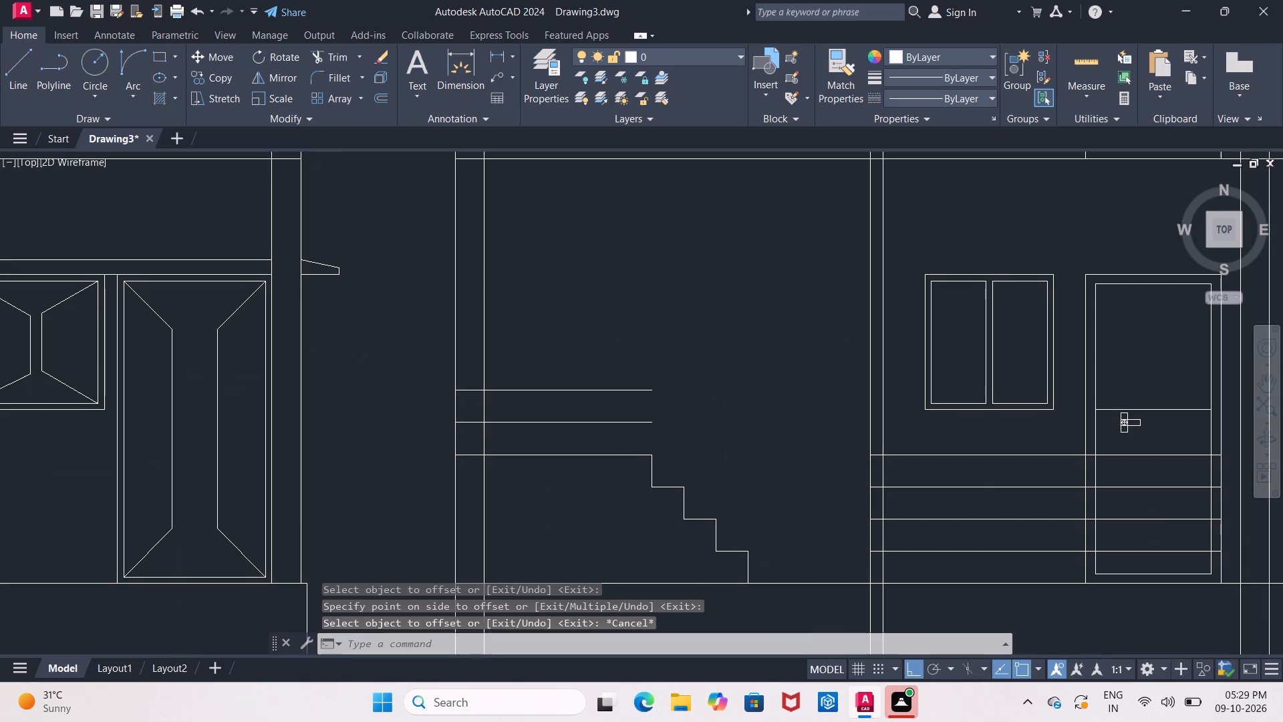
key(Escape)
key(e)
key(x)
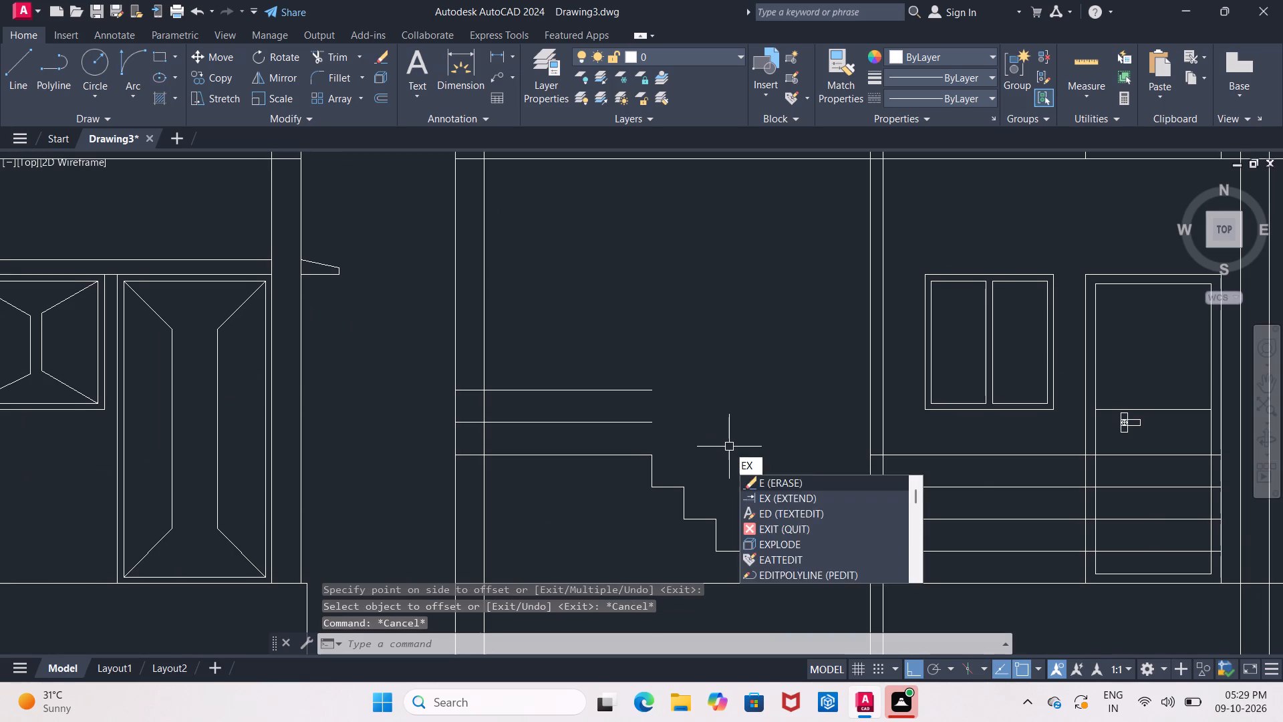
key(Return)
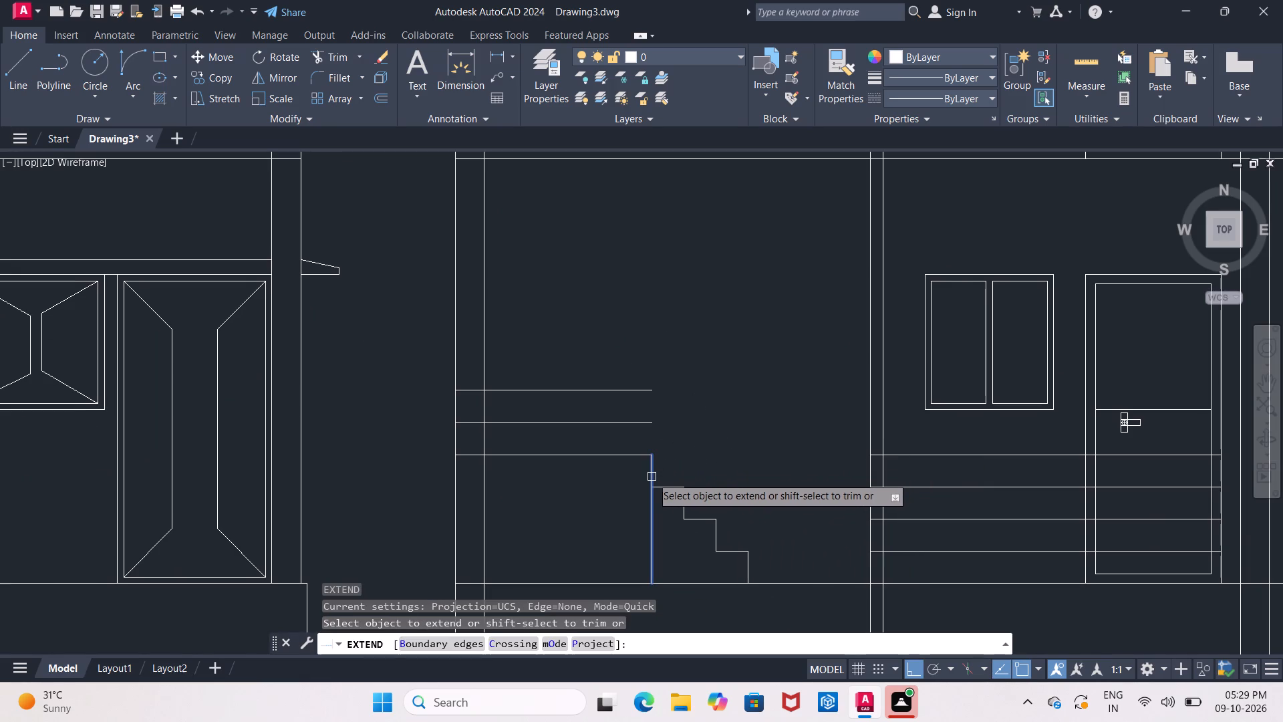
click(652, 465)
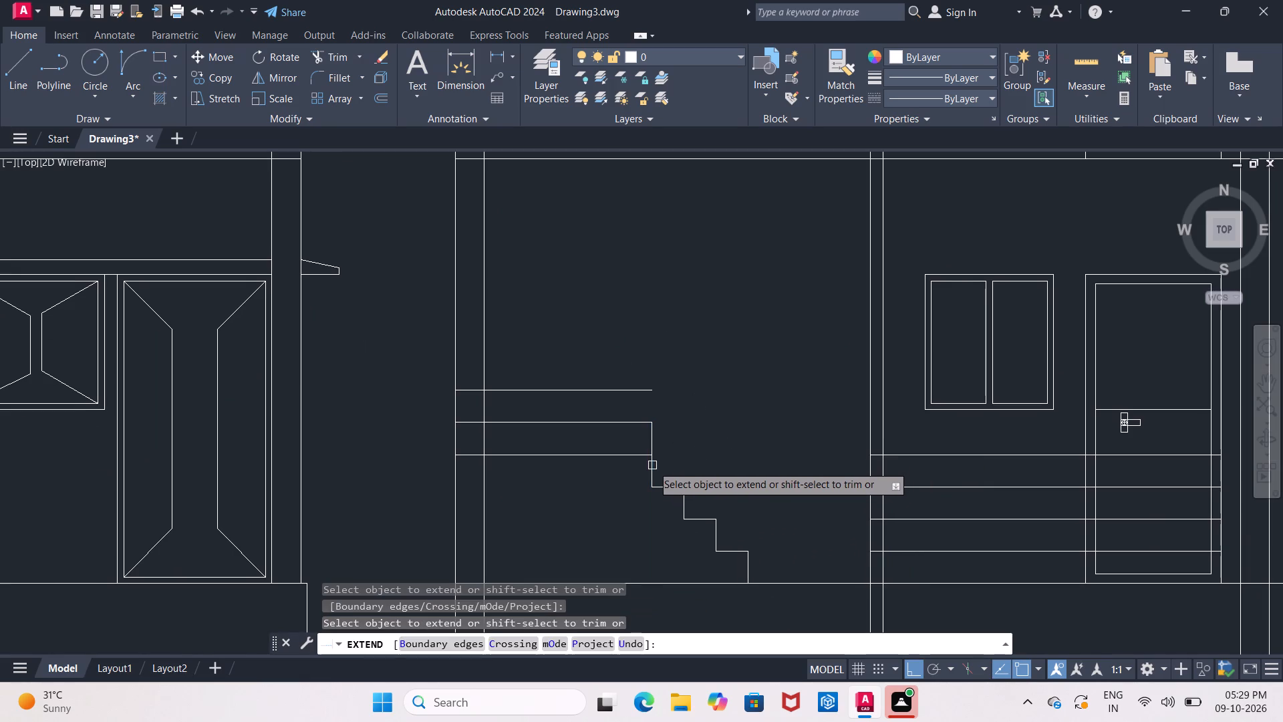
click(654, 442)
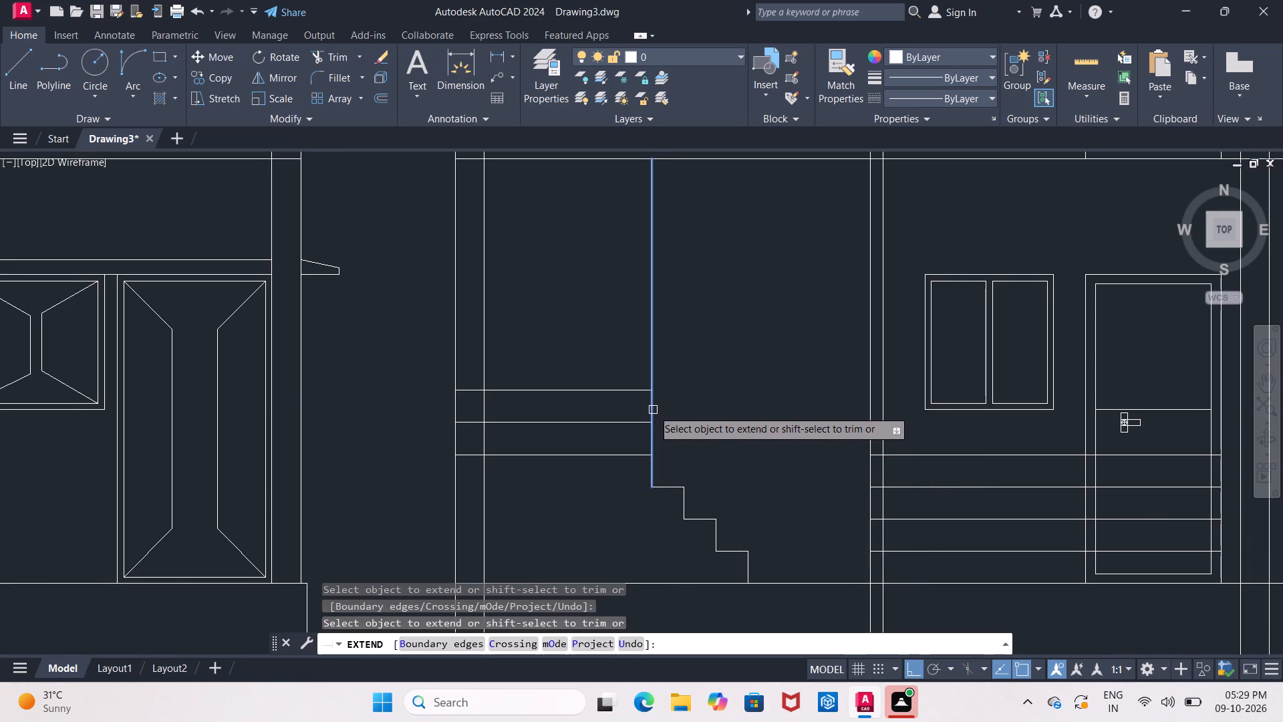
click(653, 410)
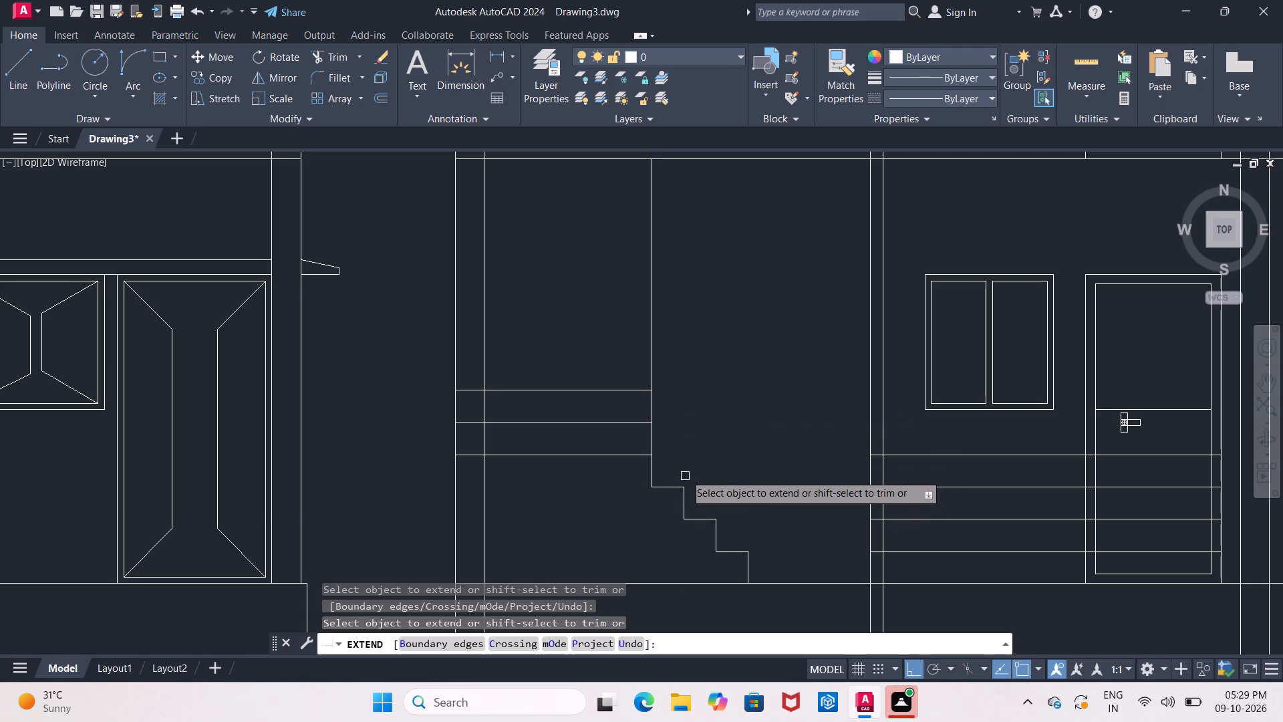
click(685, 501)
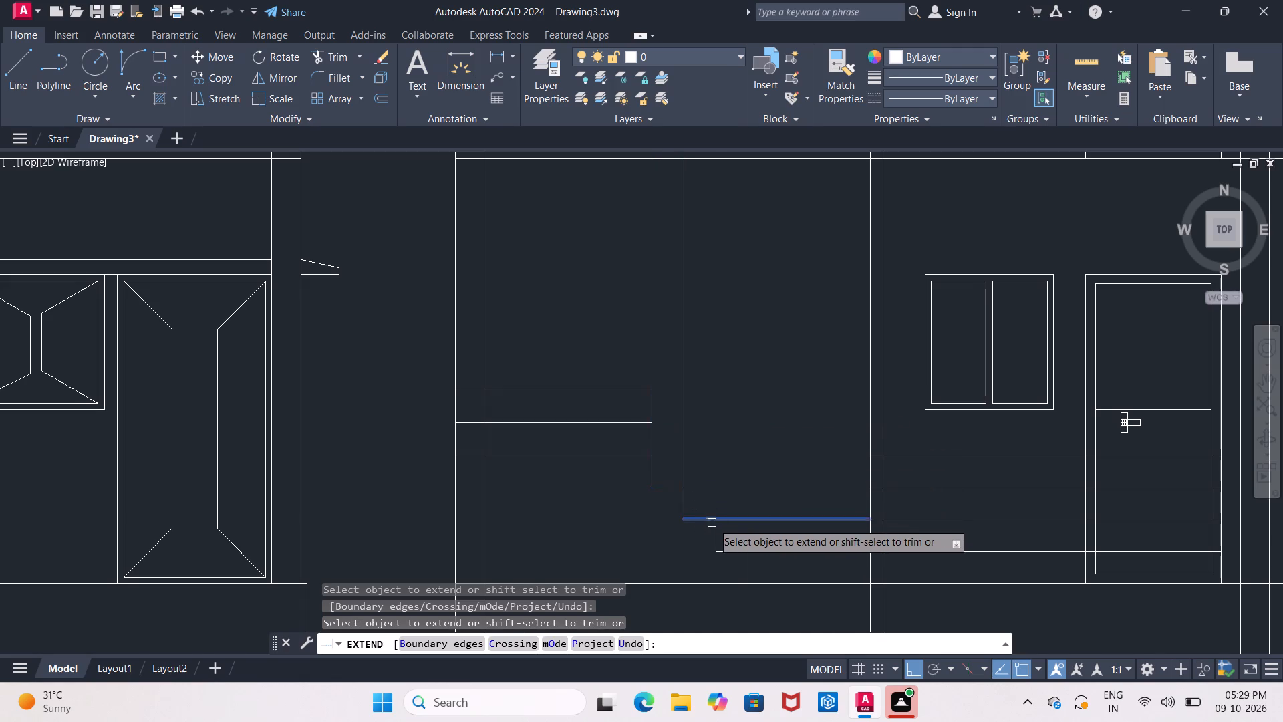
click(712, 528)
click(748, 553)
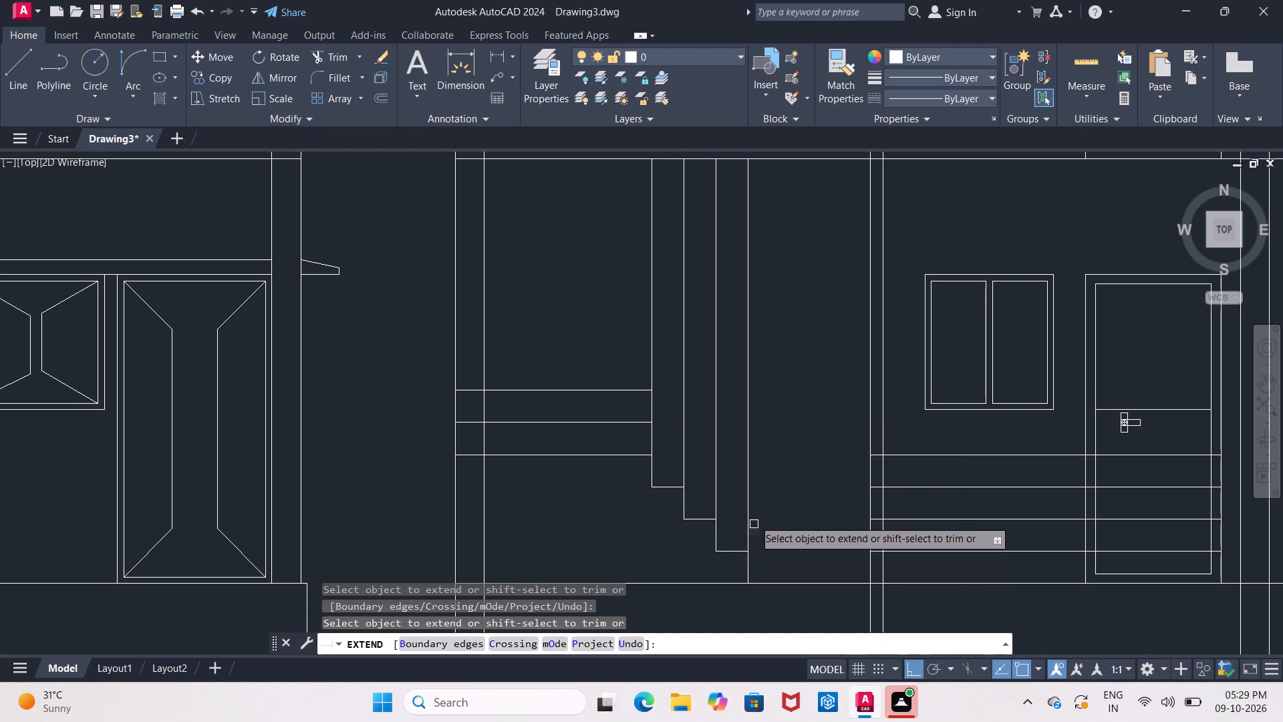
middle_drag(620, 404, 632, 452)
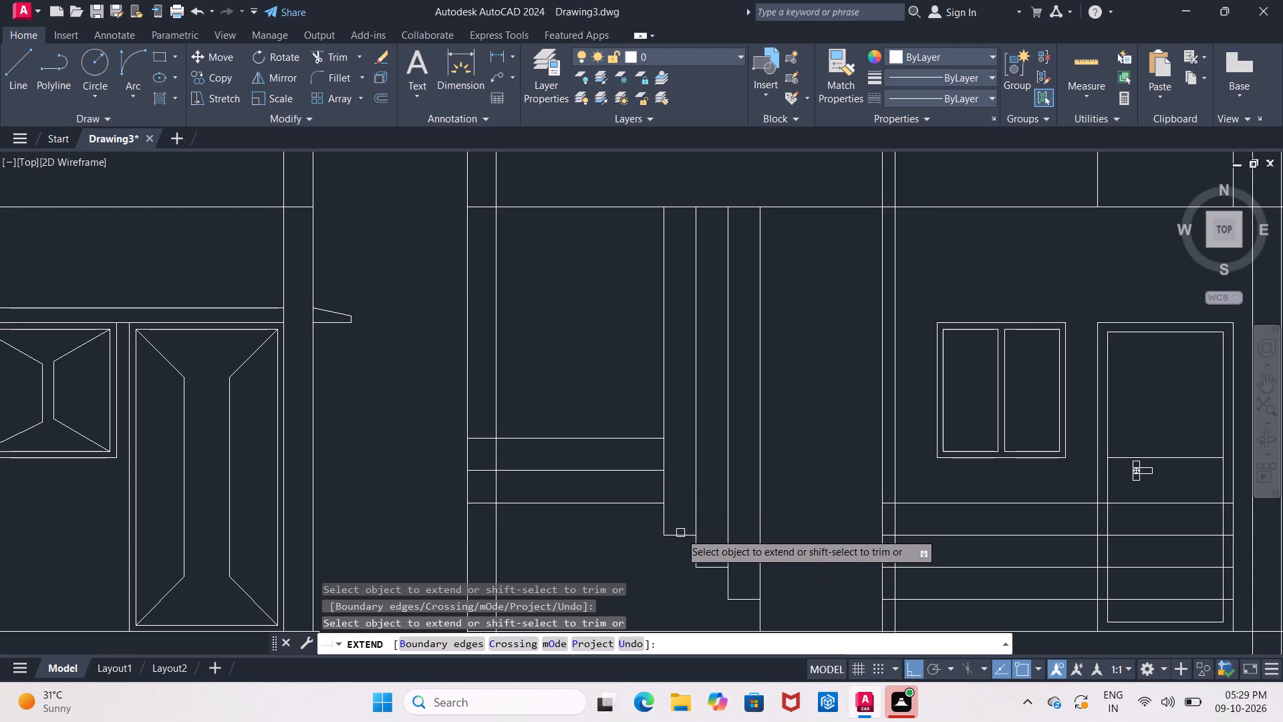
scroll(684, 498, up, 1)
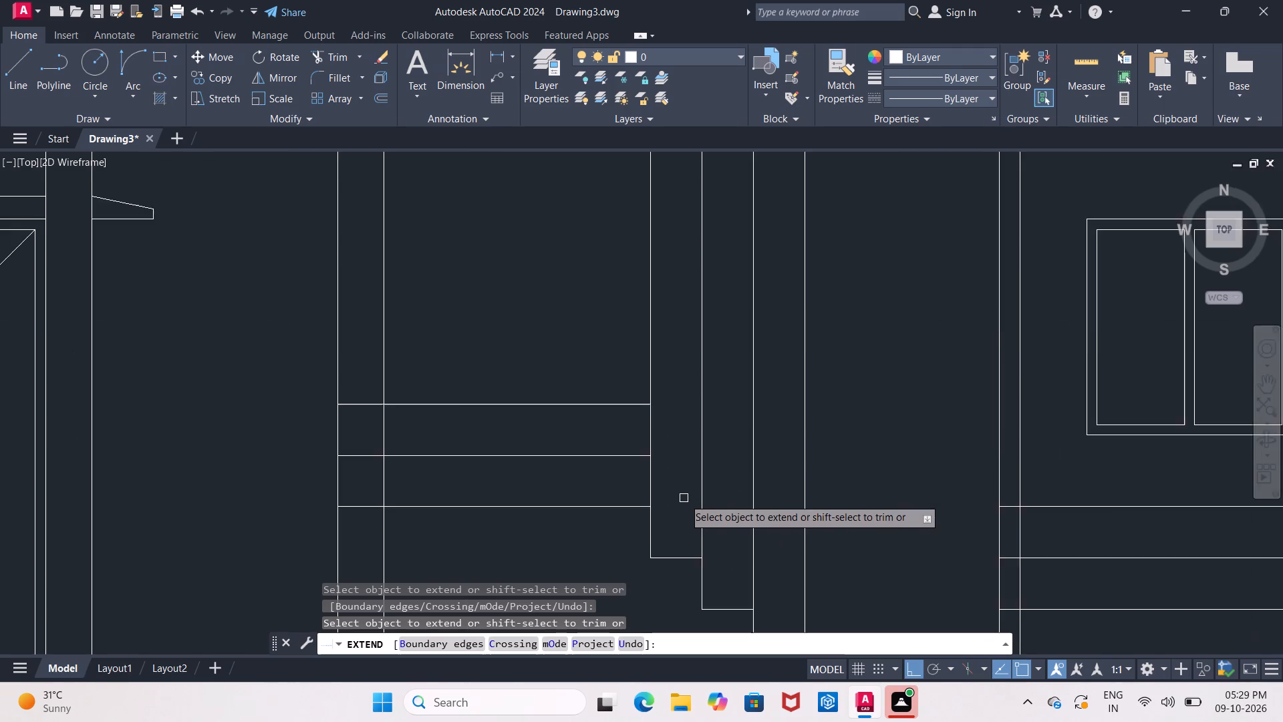
middle_drag(684, 495, 684, 368)
middle_drag(681, 373, 679, 379)
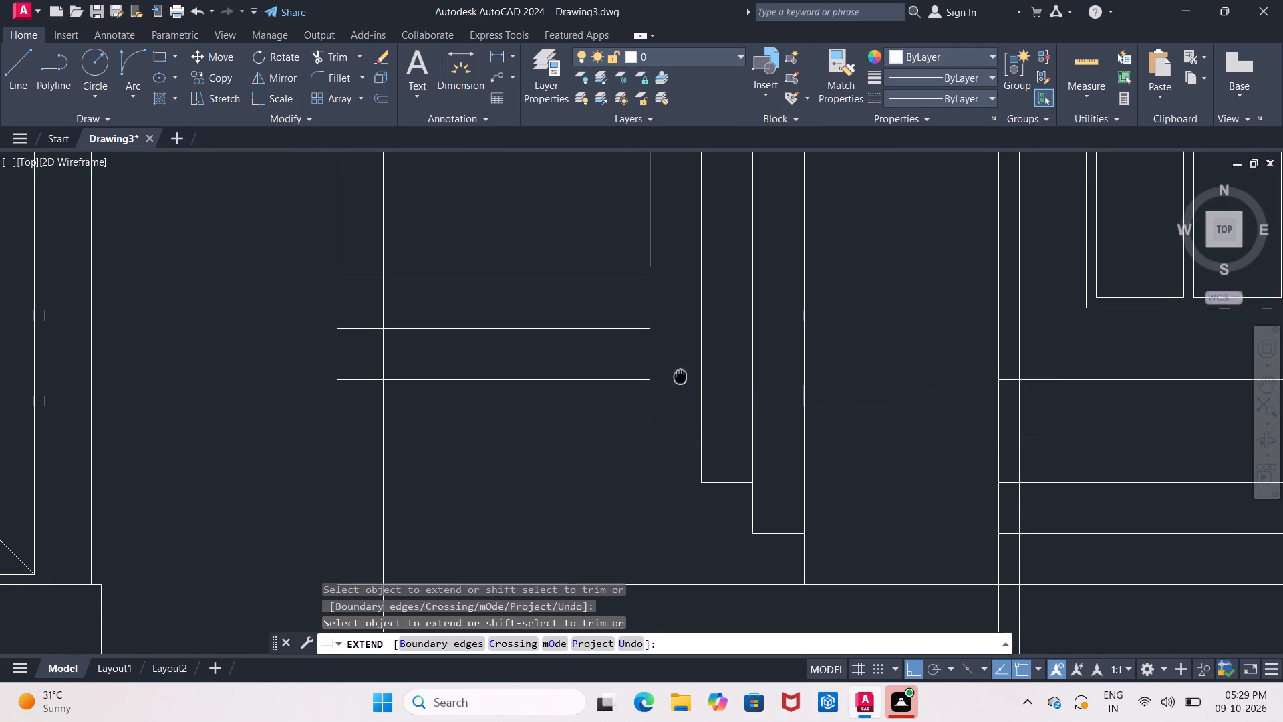
middle_drag(679, 379, 668, 401)
middle_click(668, 402)
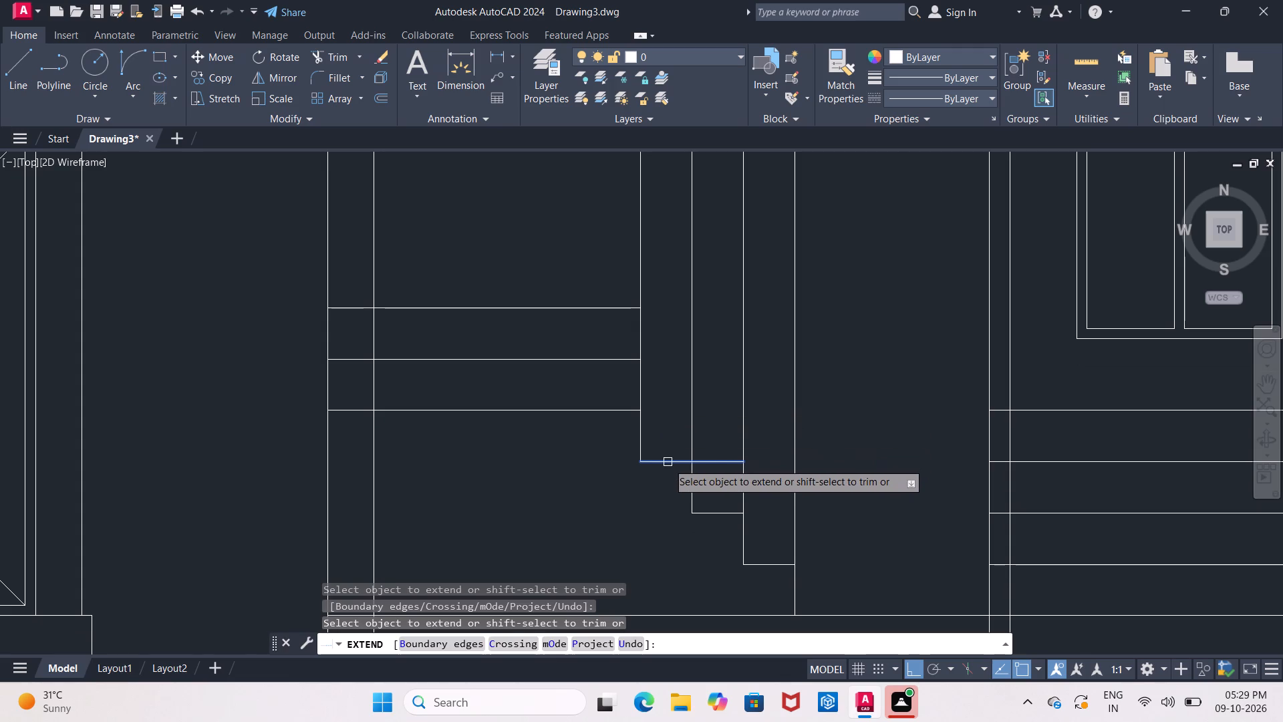
key(Escape)
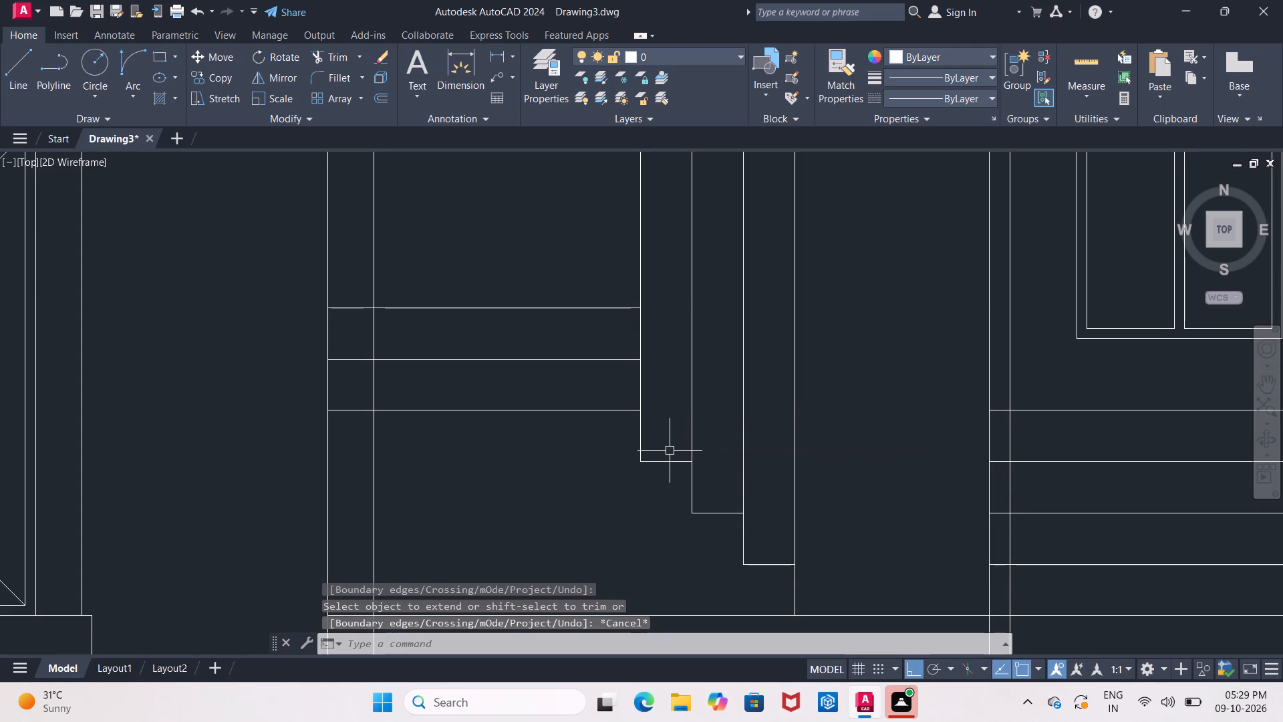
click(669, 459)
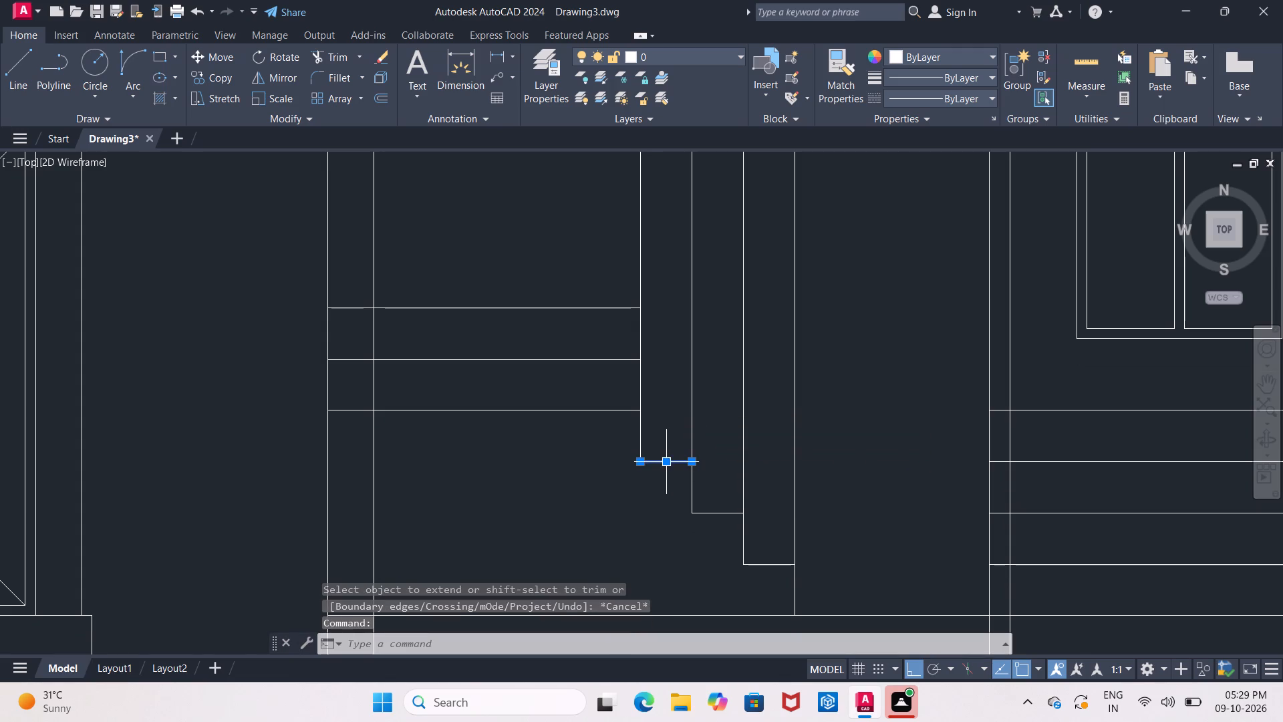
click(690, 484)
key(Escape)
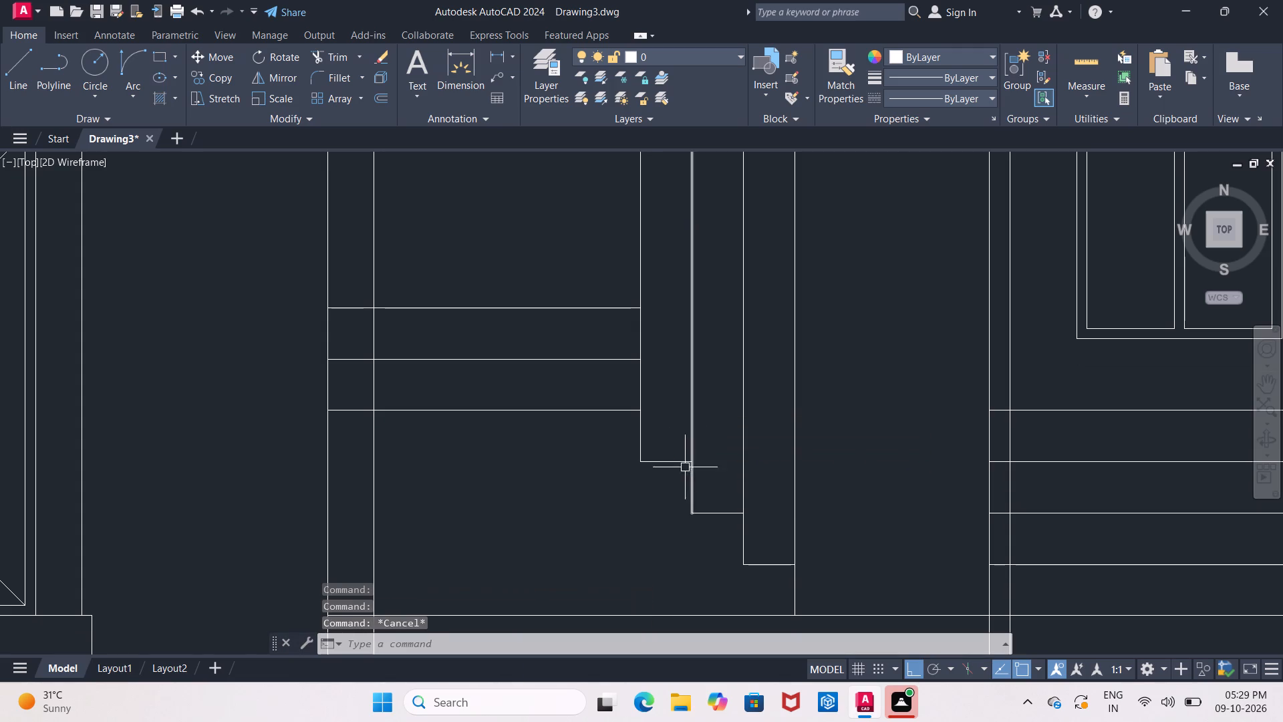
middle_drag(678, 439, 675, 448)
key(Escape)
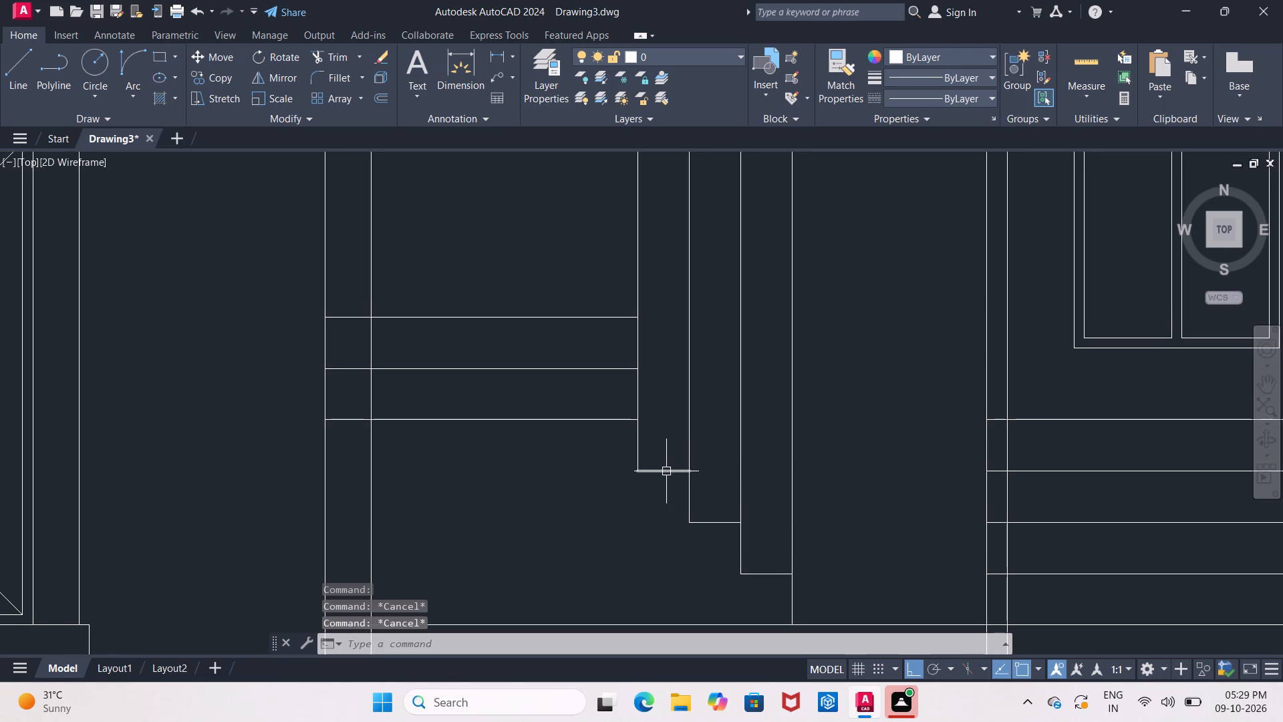
Copy the staircase's three short tread lines horizontally about 8'-3" into the gap between the front elevation and the staircase bay.
click(666, 472)
click(713, 521)
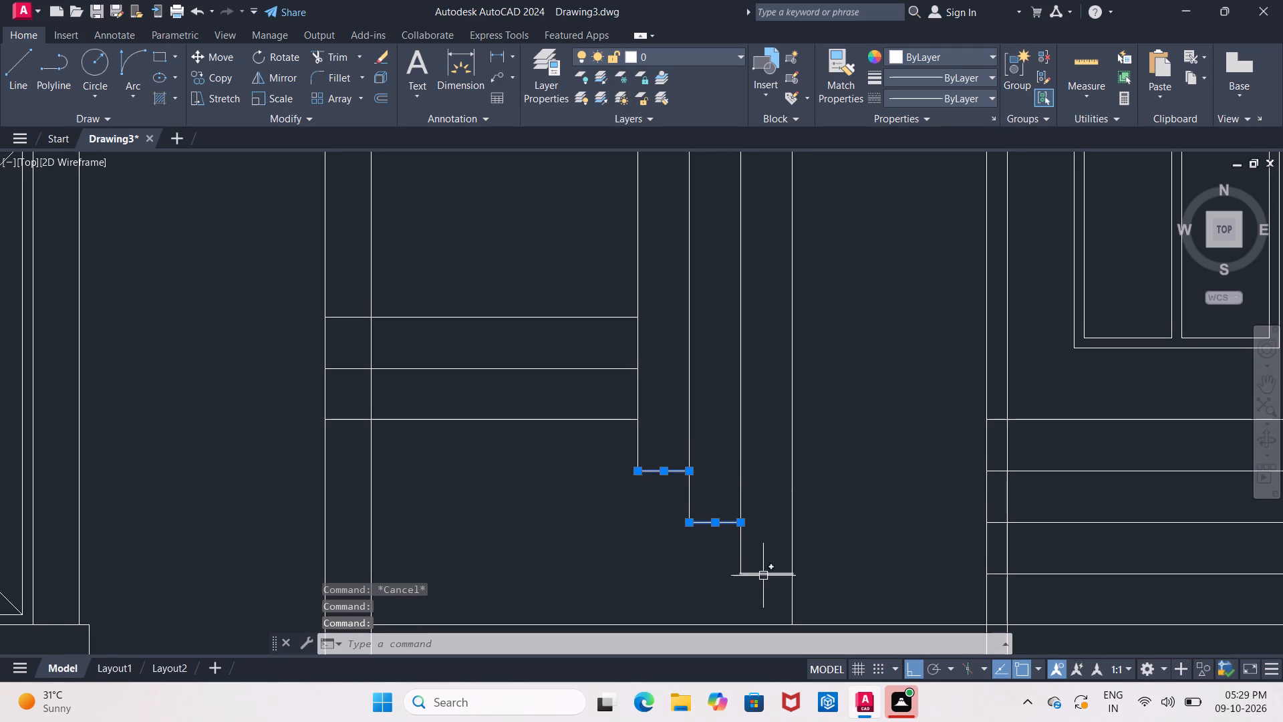
click(763, 576)
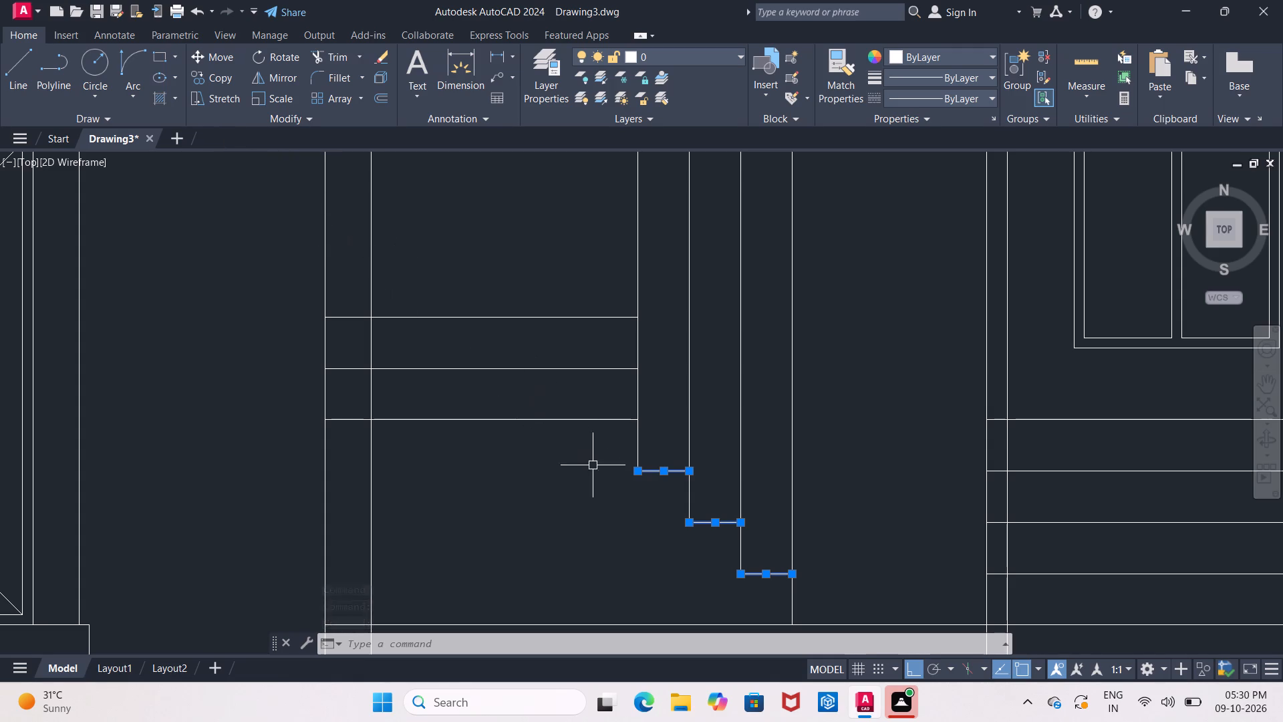
click(219, 77)
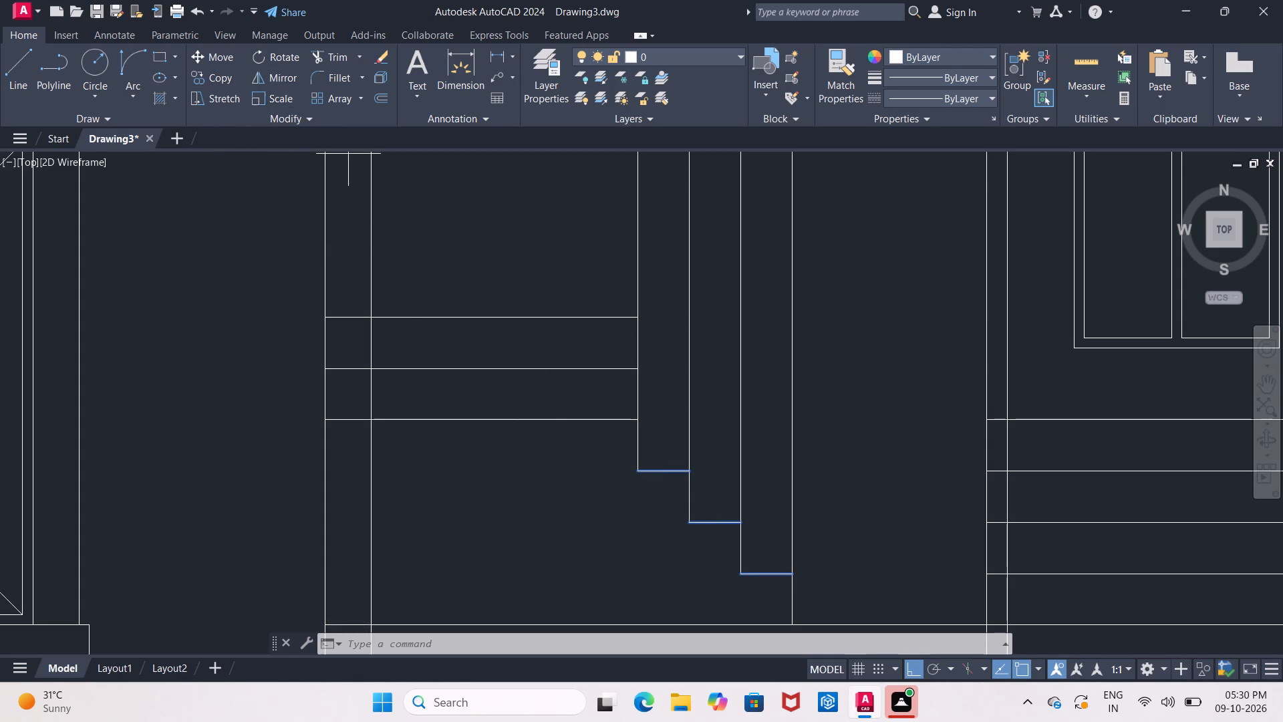
click(787, 574)
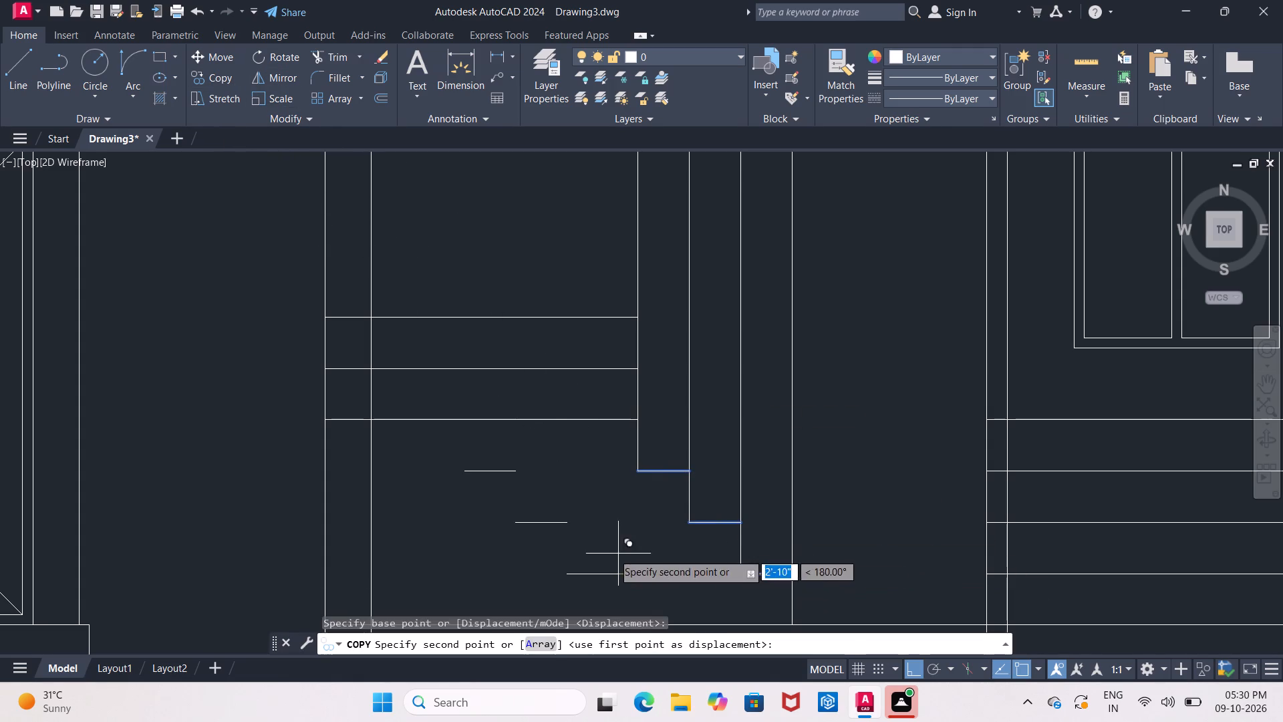
middle_drag(581, 546, 823, 491)
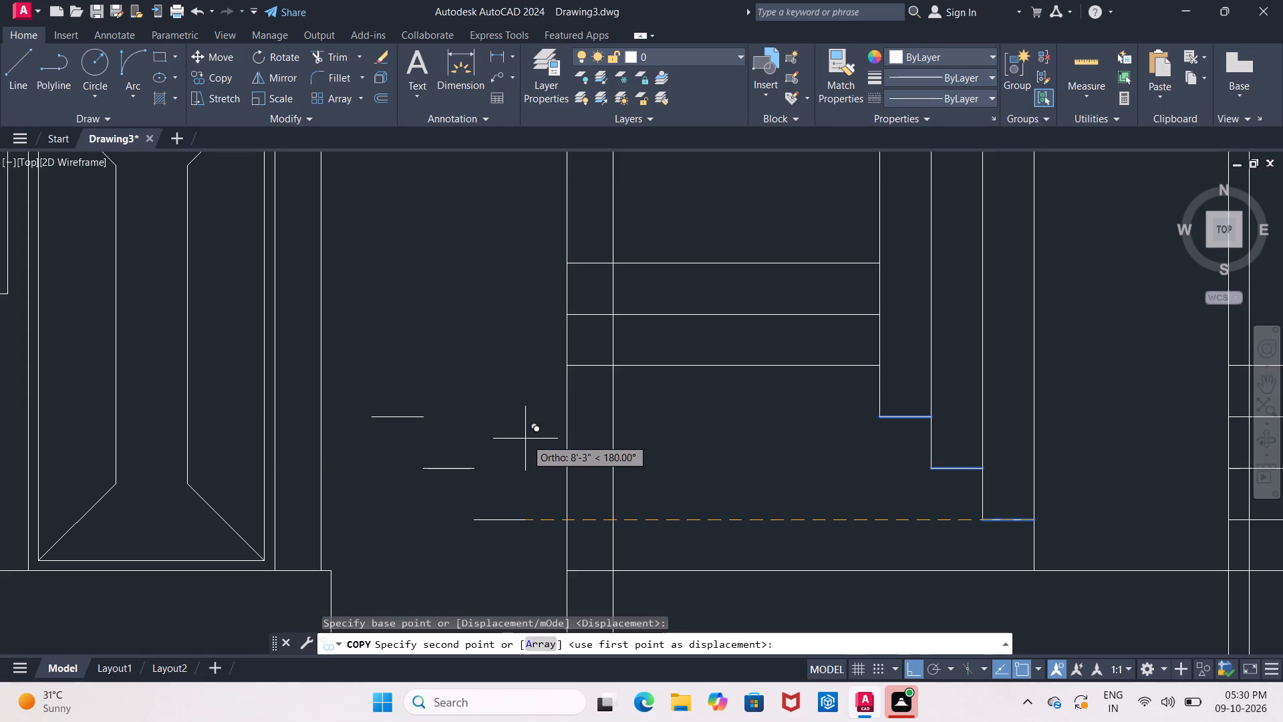
click(525, 438)
key(Escape)
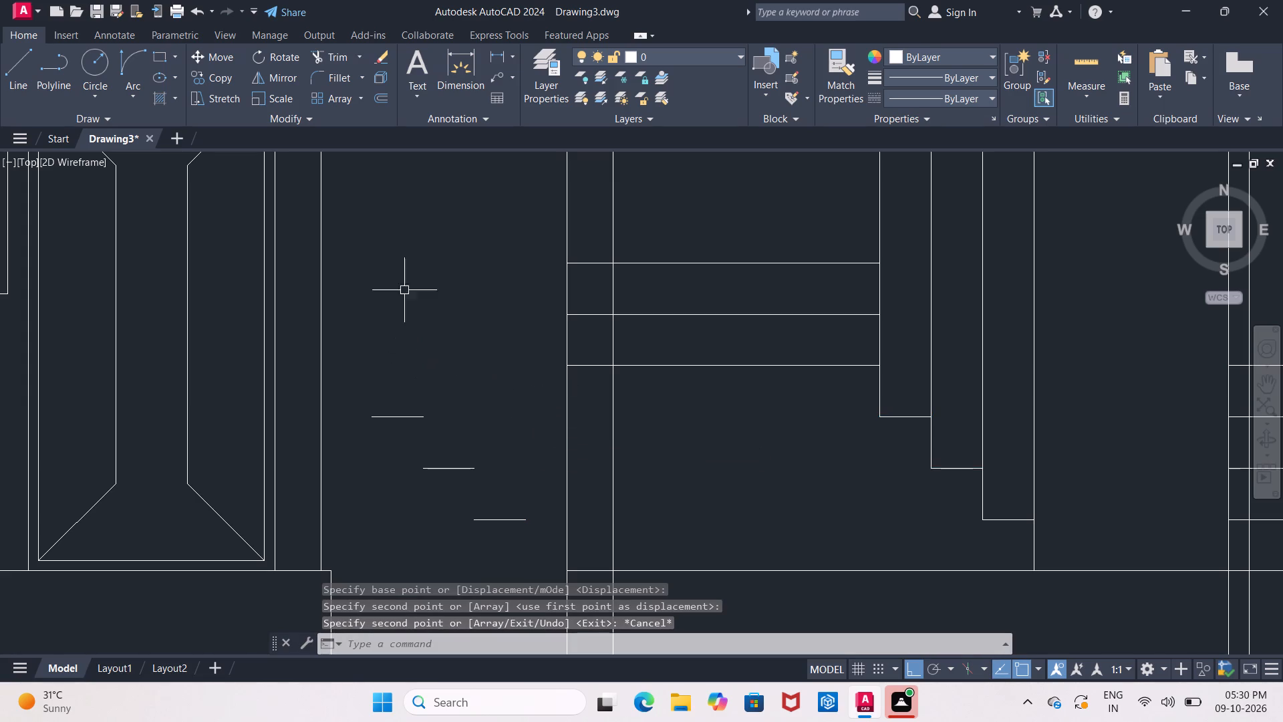
Mirror the three copied treads upward about a horizontal line through the end of the highest copied tread, keeping the source lines.
middle_drag(411, 368, 419, 308)
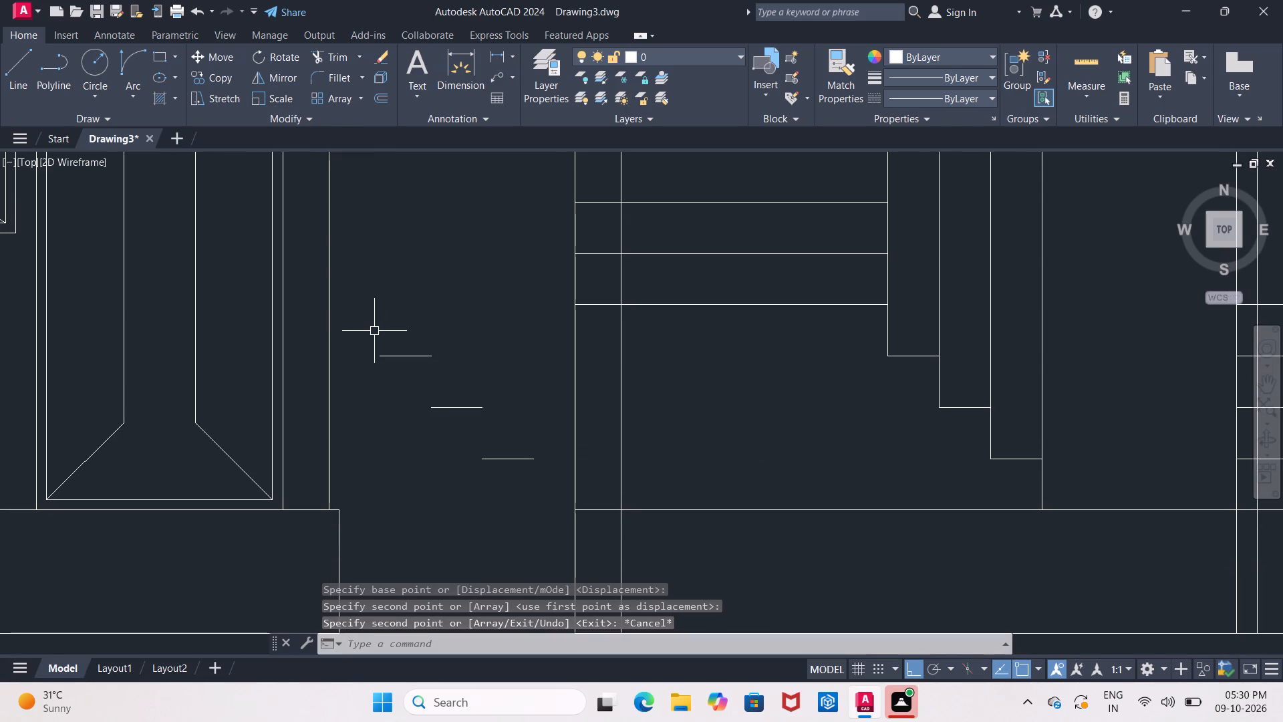
click(370, 338)
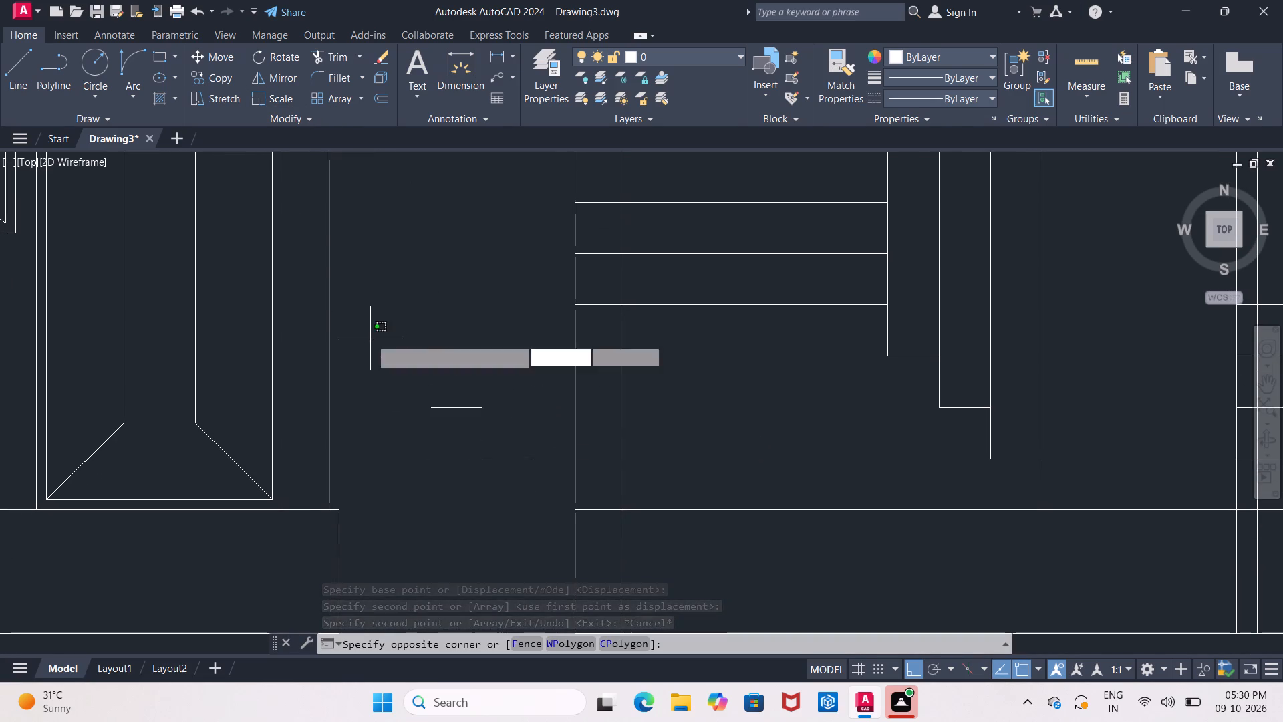
click(547, 503)
middle_drag(501, 336, 503, 336)
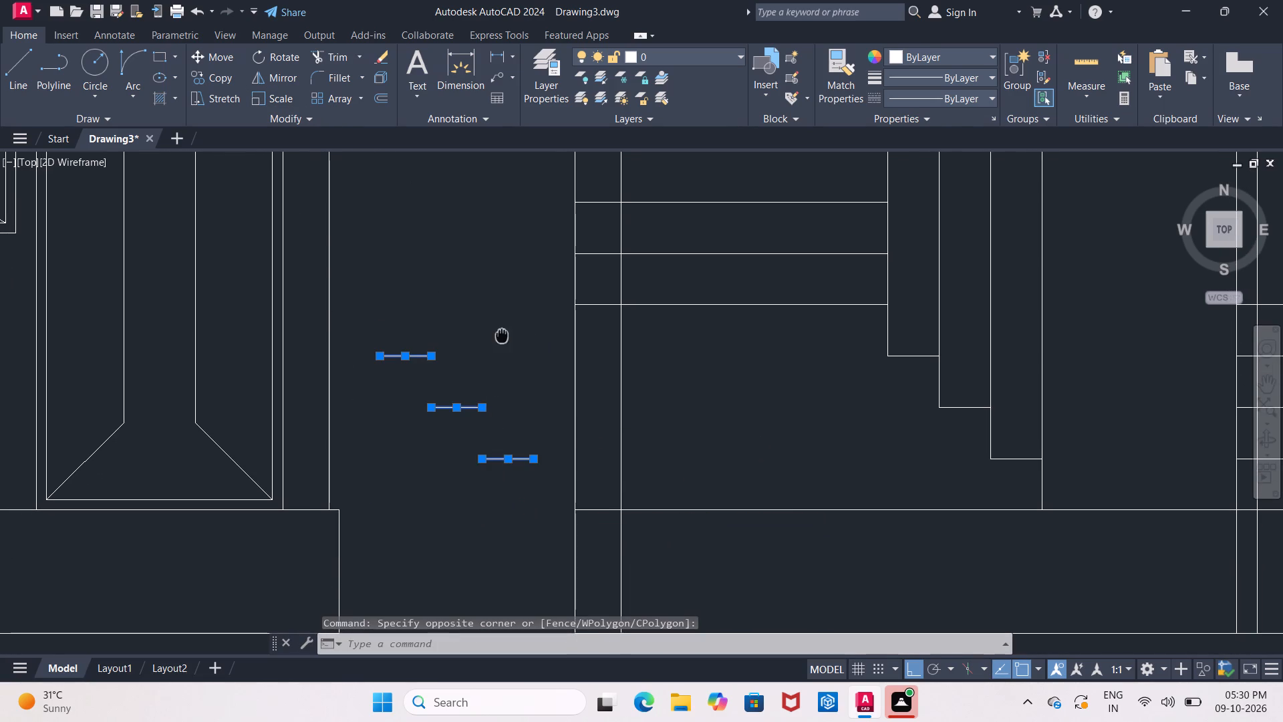
middle_drag(503, 336, 511, 365)
click(282, 84)
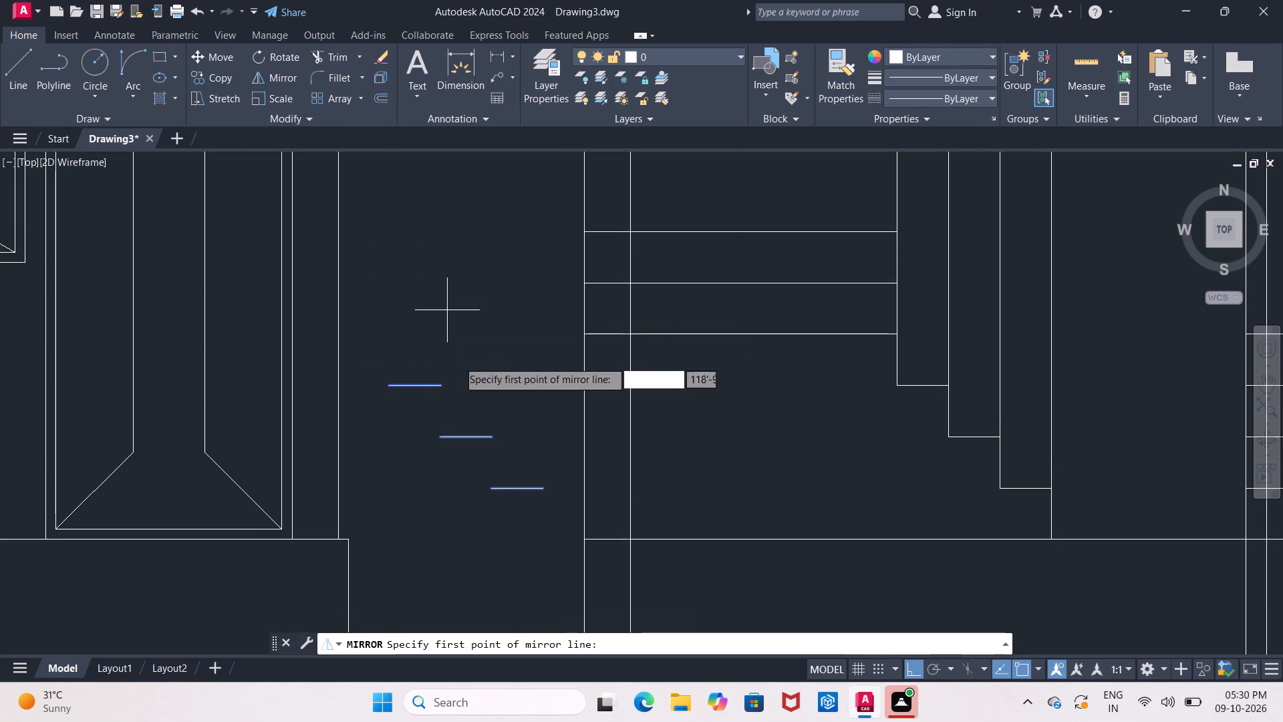
click(447, 386)
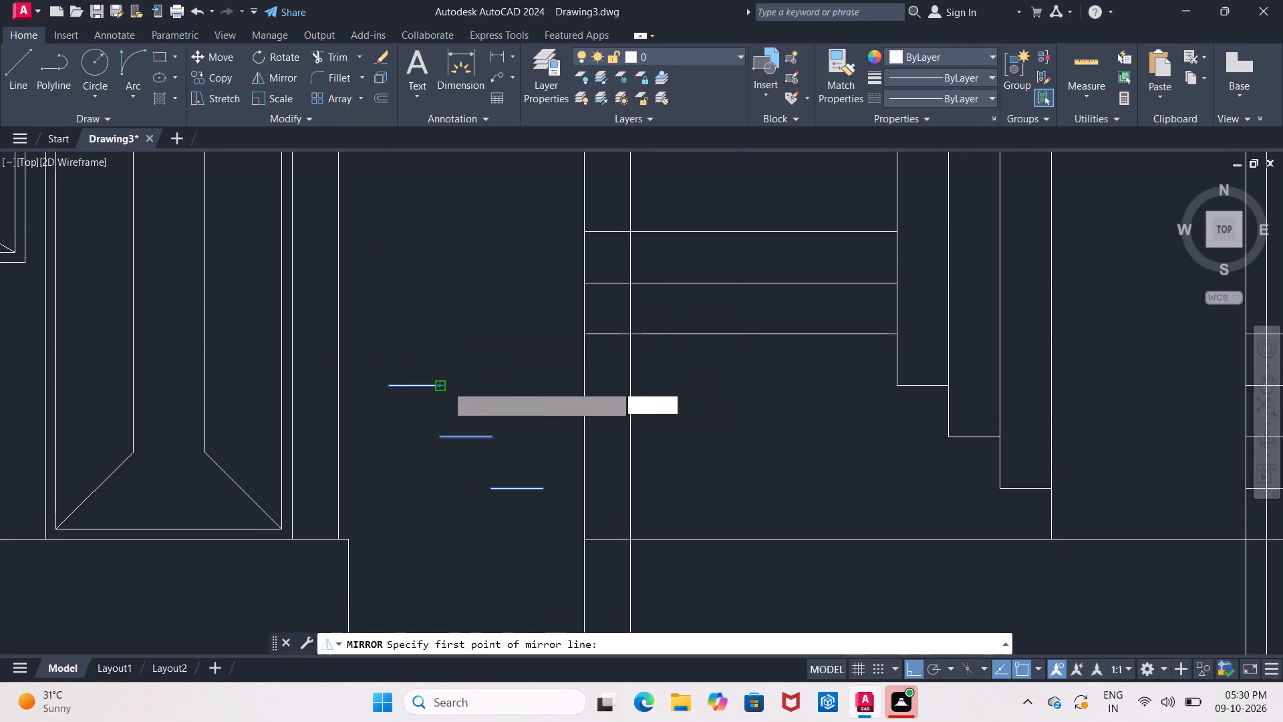
click(485, 385)
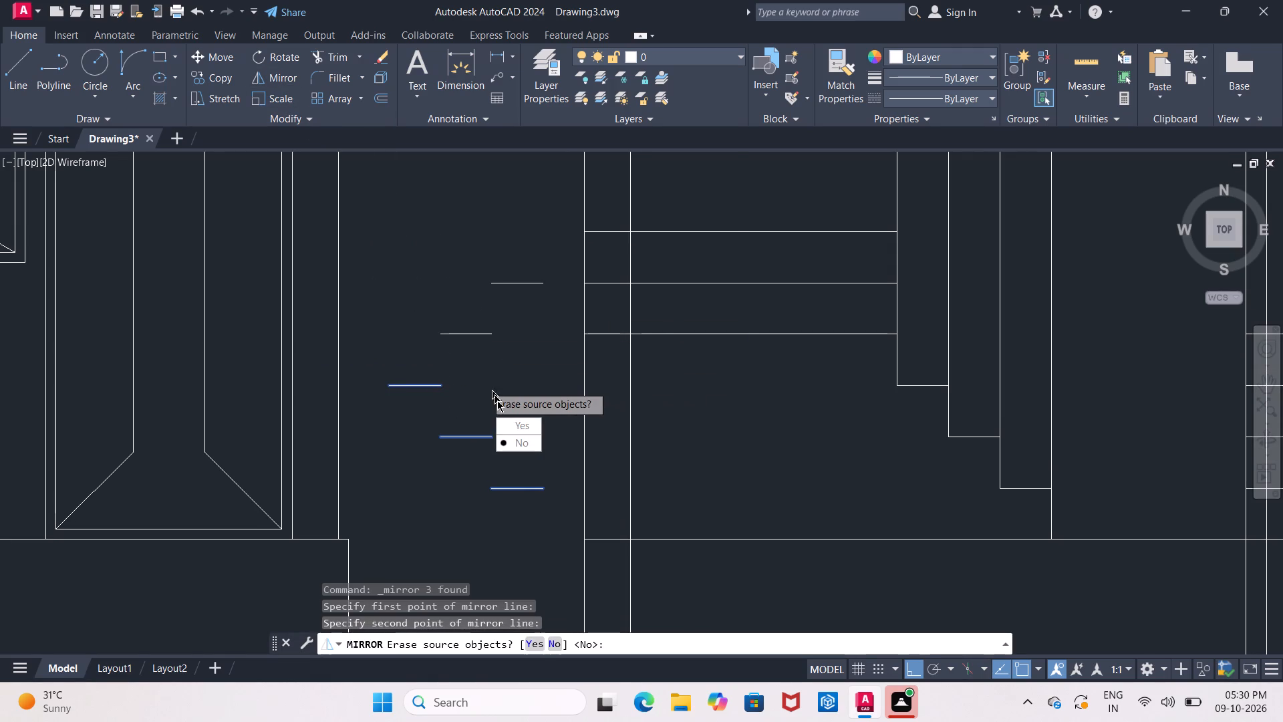
drag(510, 438, 485, 385)
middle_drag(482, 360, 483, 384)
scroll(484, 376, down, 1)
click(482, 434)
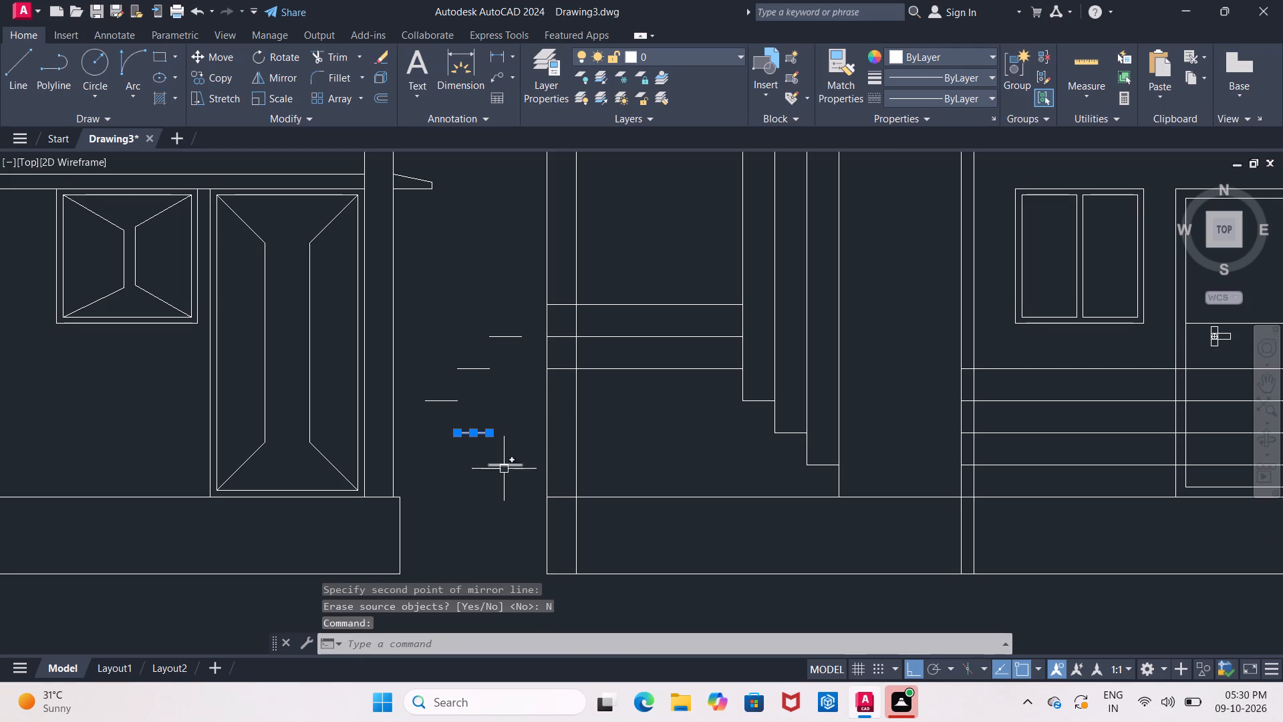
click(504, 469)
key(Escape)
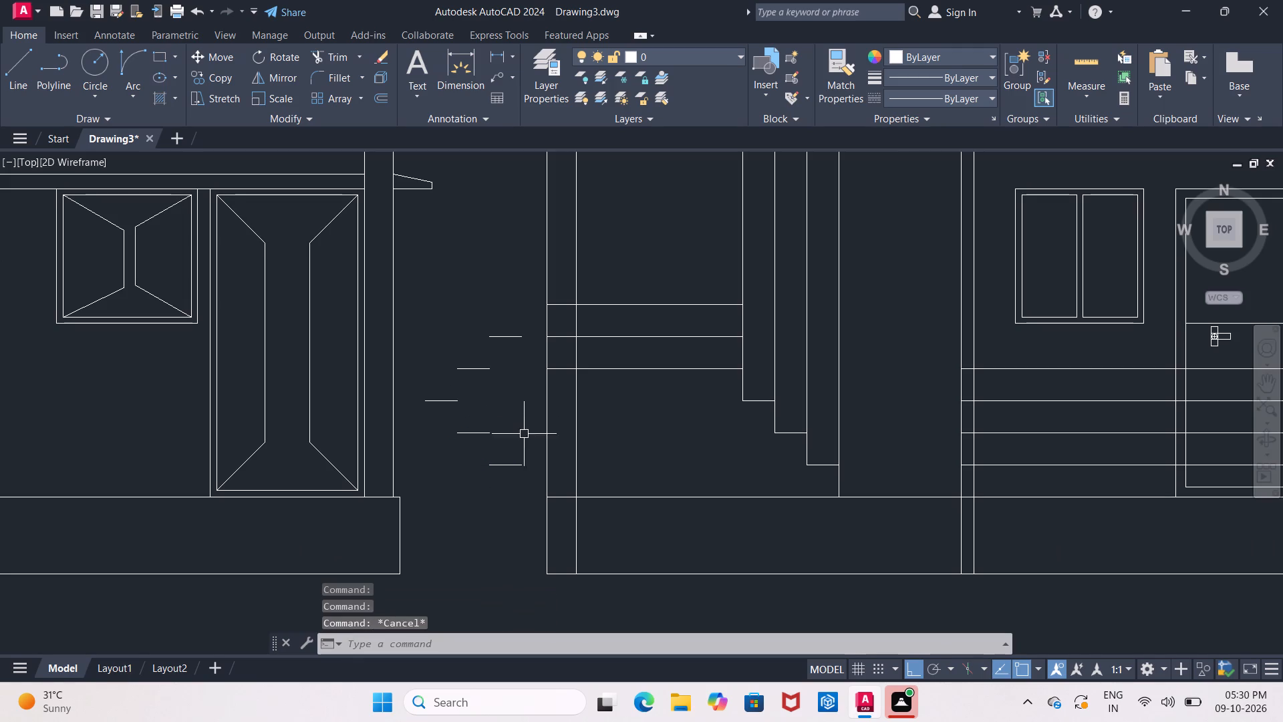
Erase the two lower source treads in the gap, below the mirrored set.
click(486, 433)
click(512, 466)
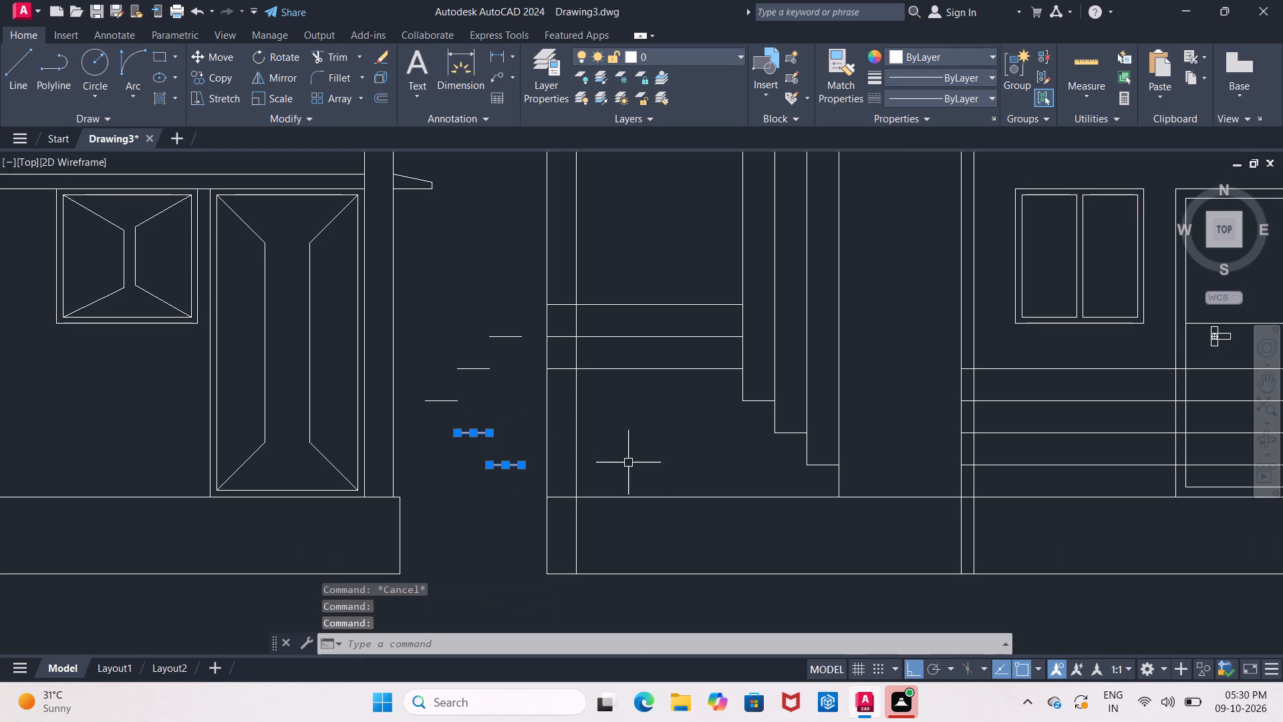
key(Delete)
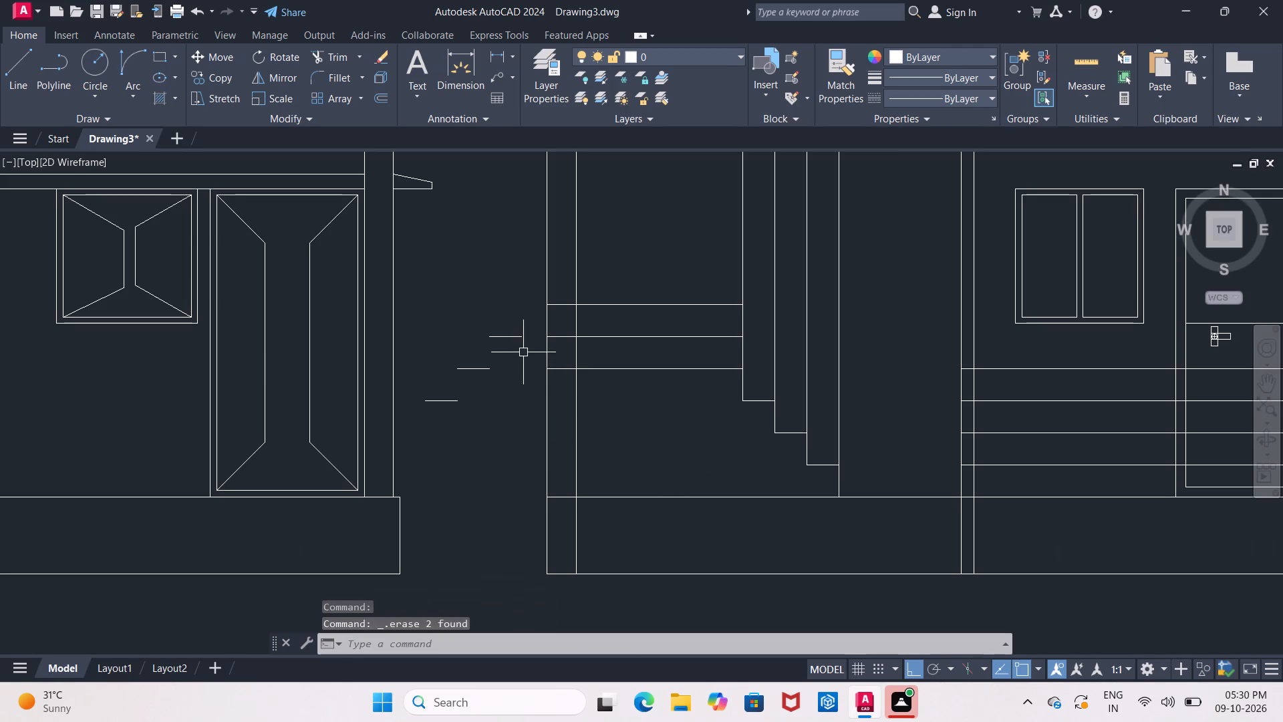
Move the three mirrored treads about 8'-3 1/2" from the gap so the lowest tread starts at the end of the lowest landing line.
click(521, 336)
click(484, 368)
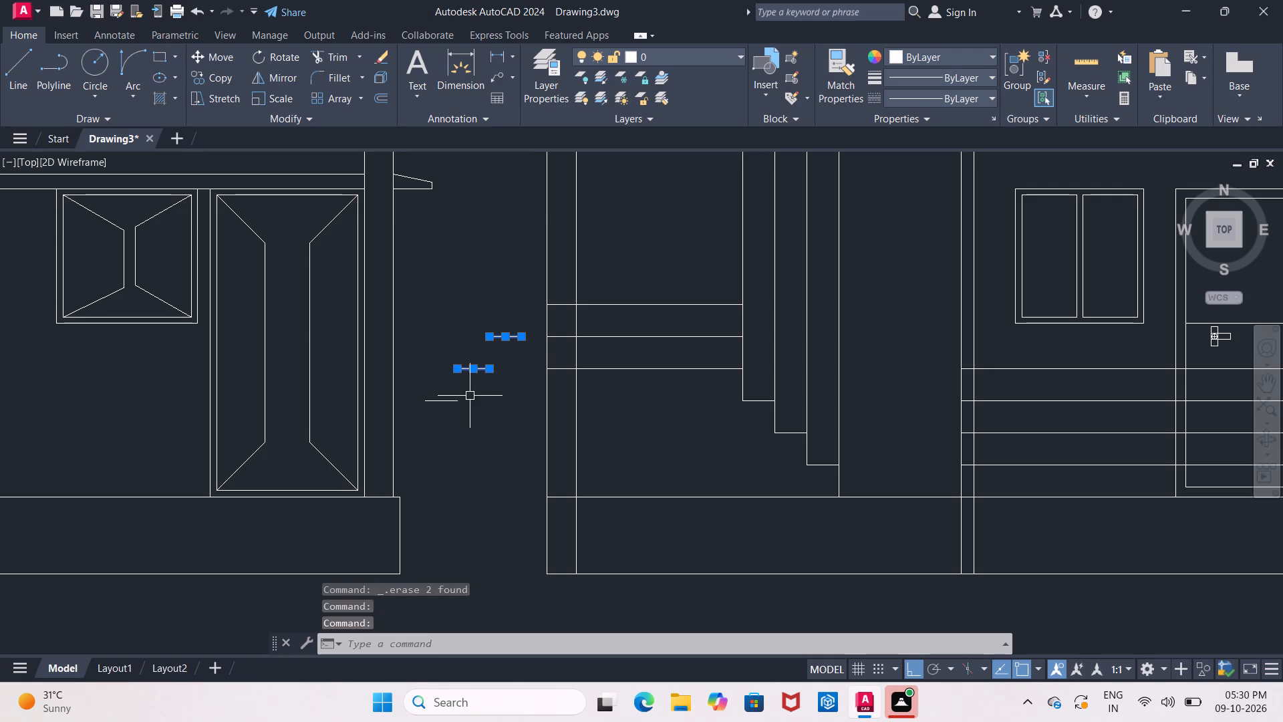
click(459, 404)
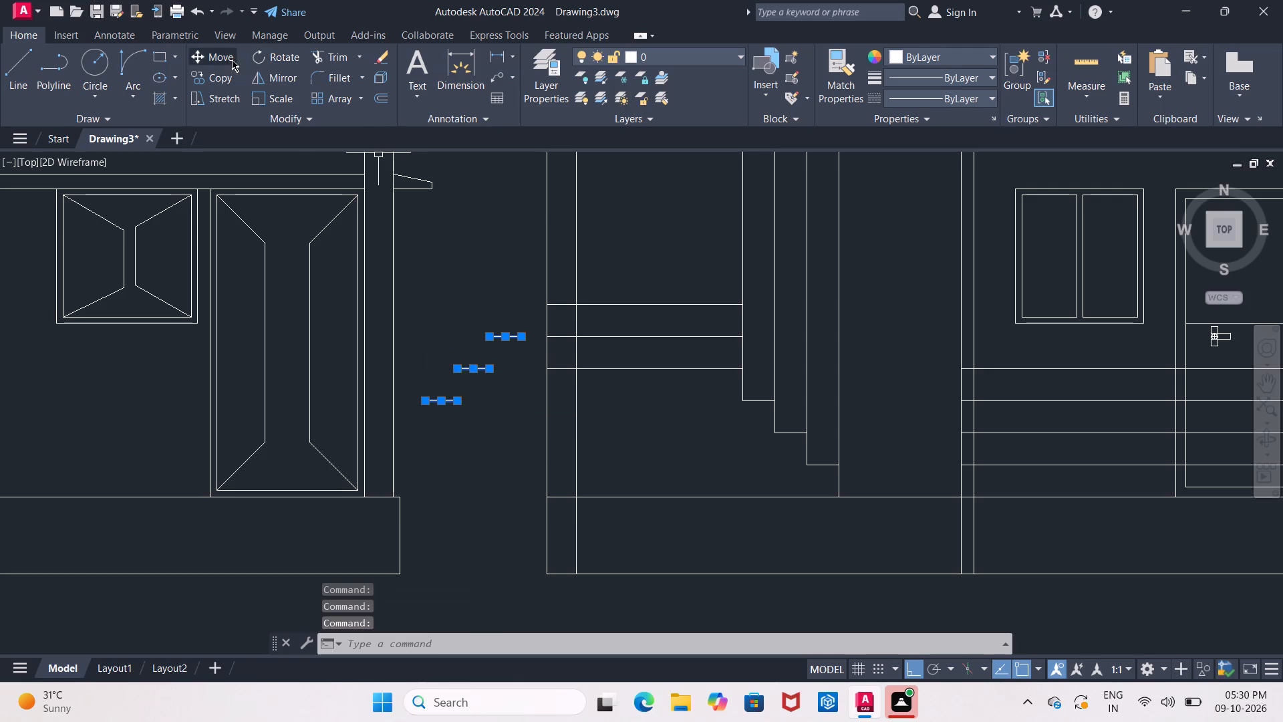
click(229, 59)
scroll(422, 409, up, 2)
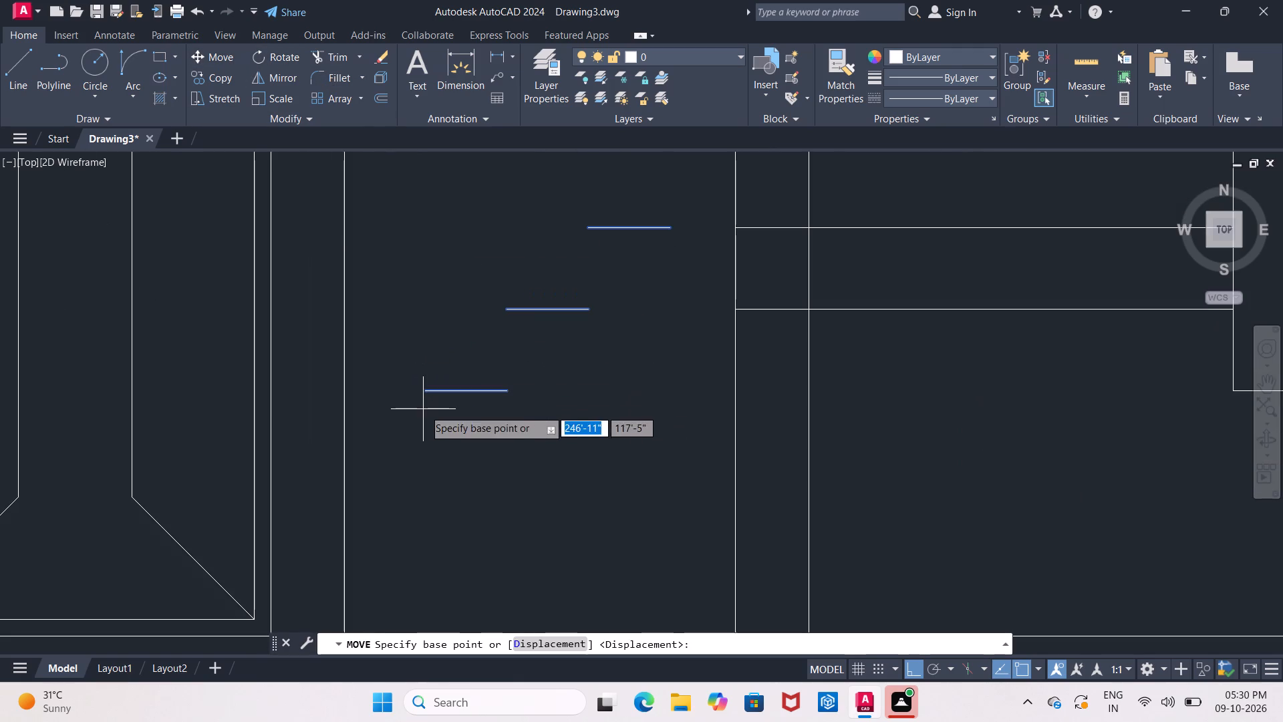
click(428, 390)
middle_drag(509, 362, 342, 377)
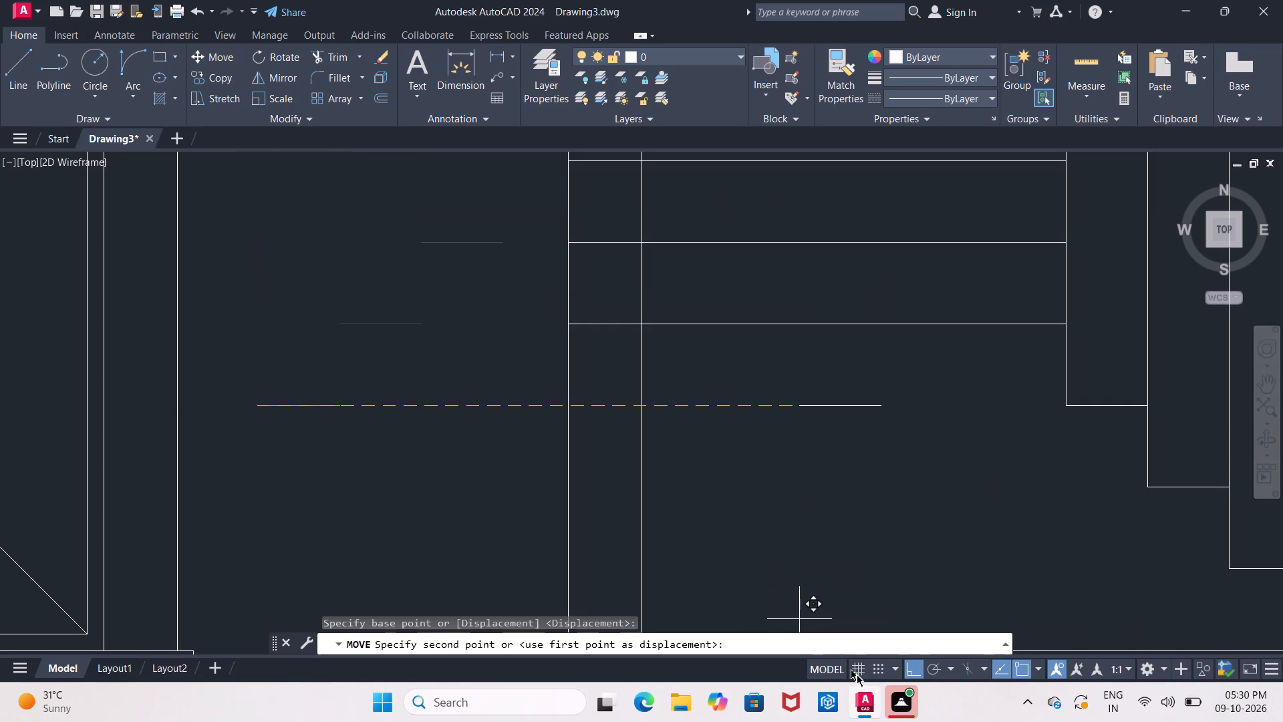
click(919, 674)
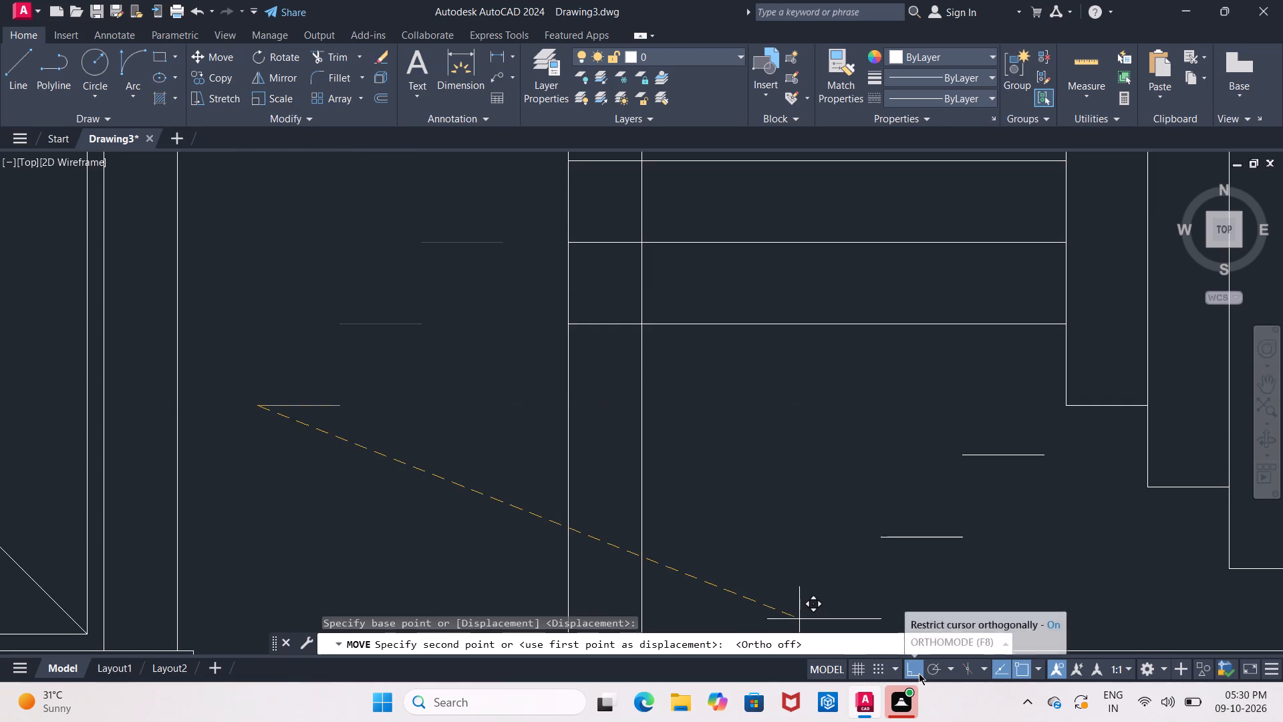
middle_drag(772, 531, 478, 608)
scroll(736, 490, down, 2)
middle_drag(710, 452, 678, 477)
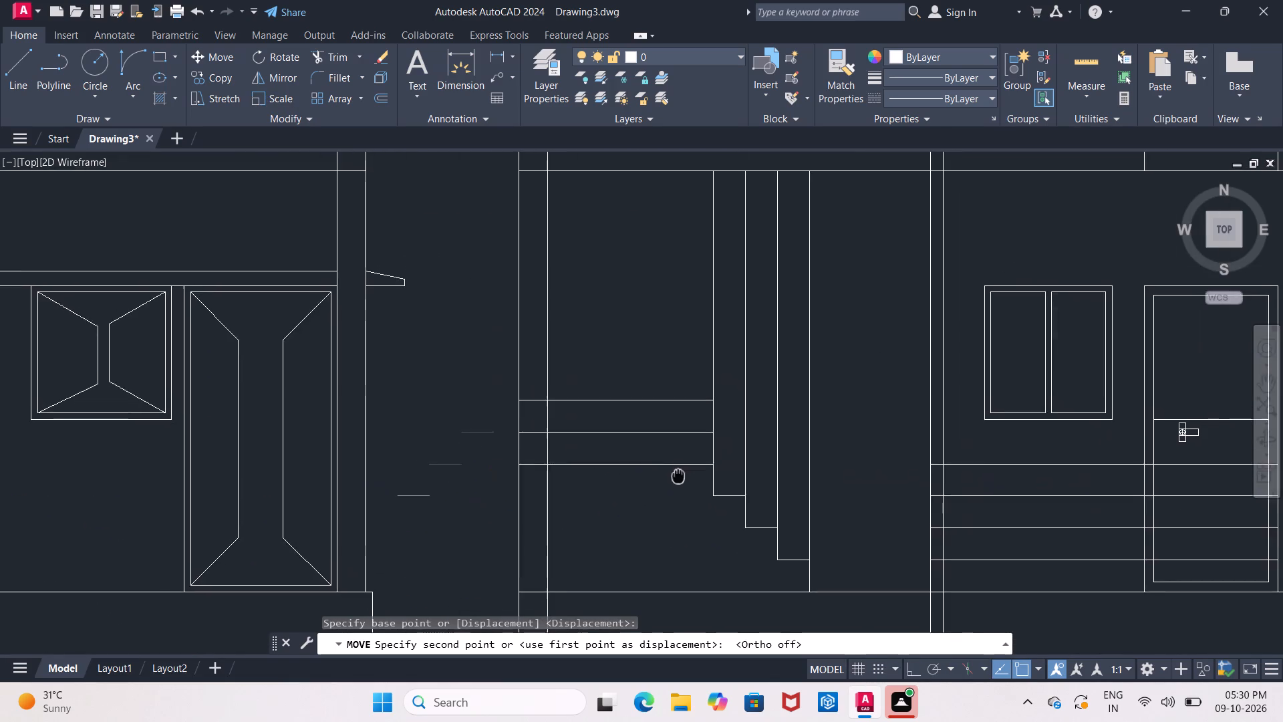
scroll(726, 461, up, 4)
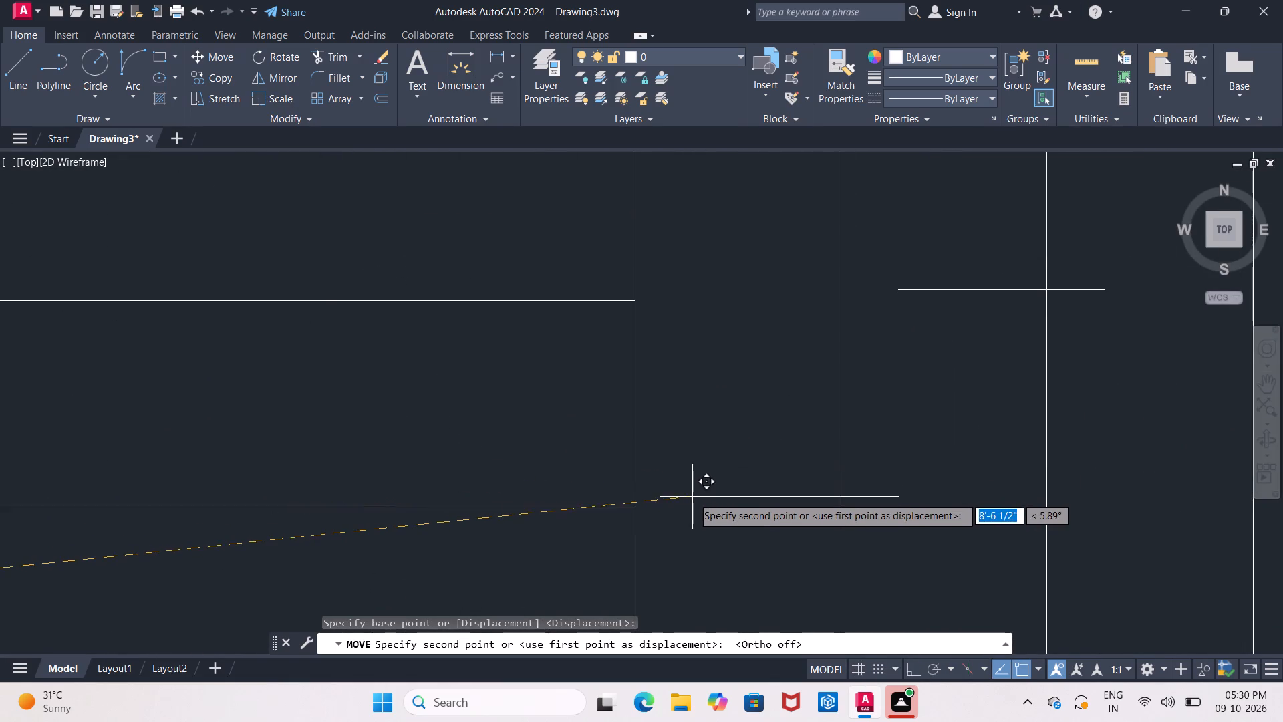
scroll(692, 497, up, 3)
middle_drag(708, 483, 743, 412)
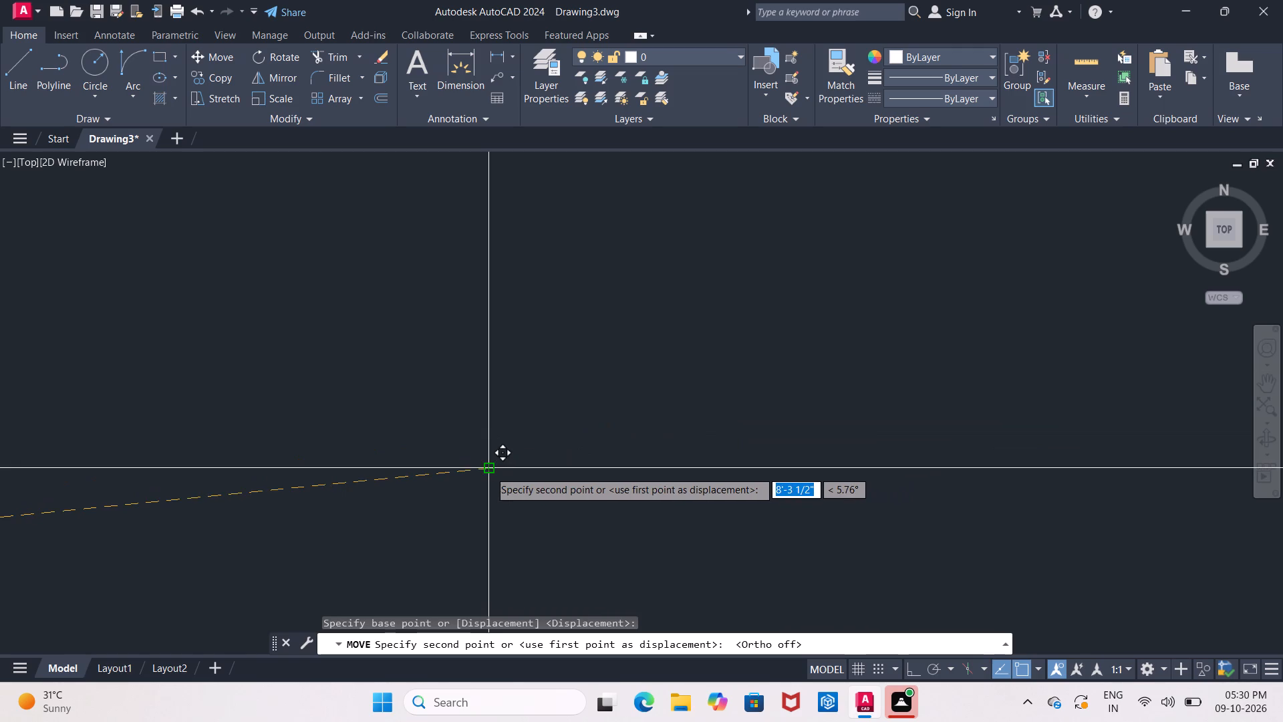
click(489, 471)
scroll(489, 471, down, 4)
middle_drag(563, 526, 580, 563)
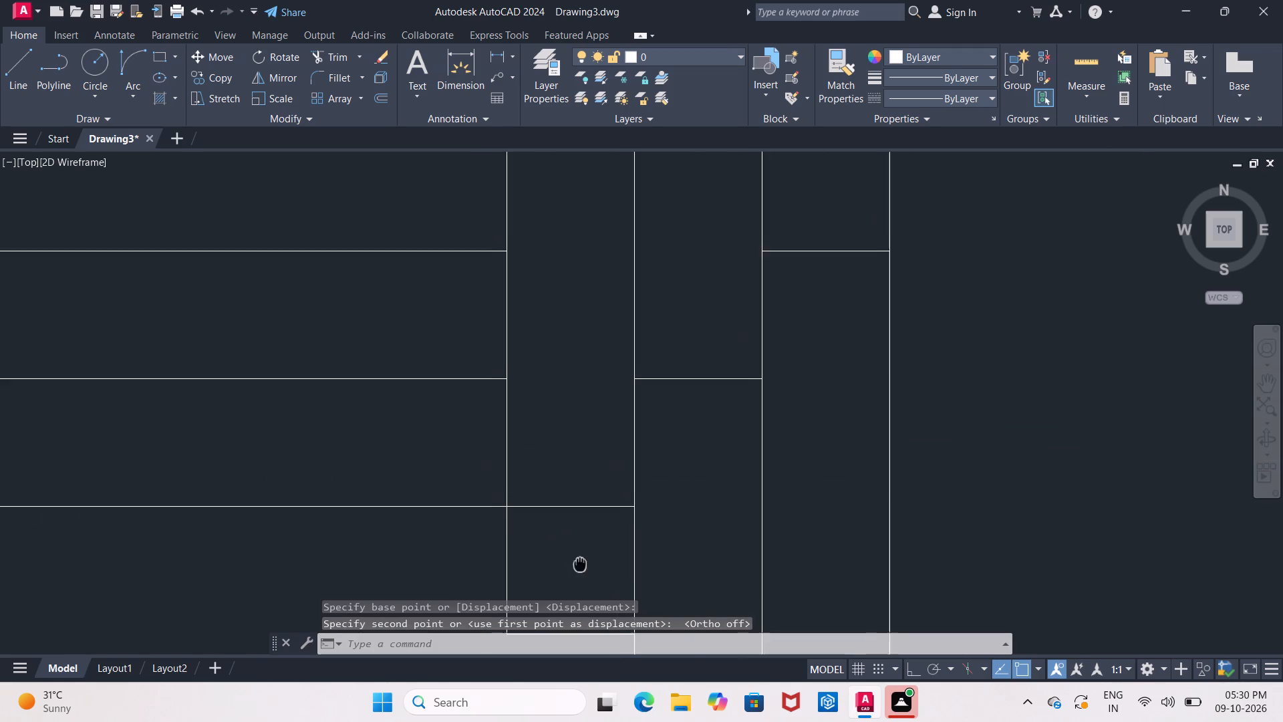
middle_drag(580, 563, 582, 564)
key(Escape)
scroll(587, 562, down, 2)
middle_drag(676, 486, 677, 486)
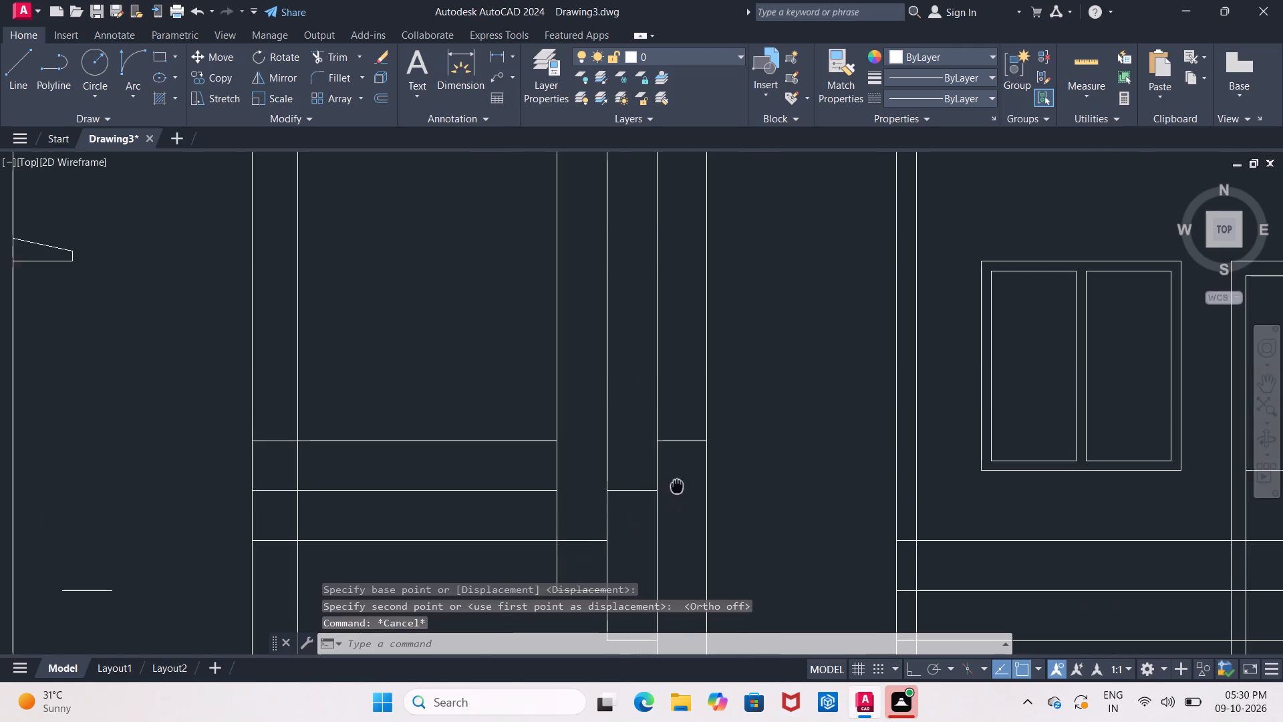
middle_drag(677, 486, 666, 402)
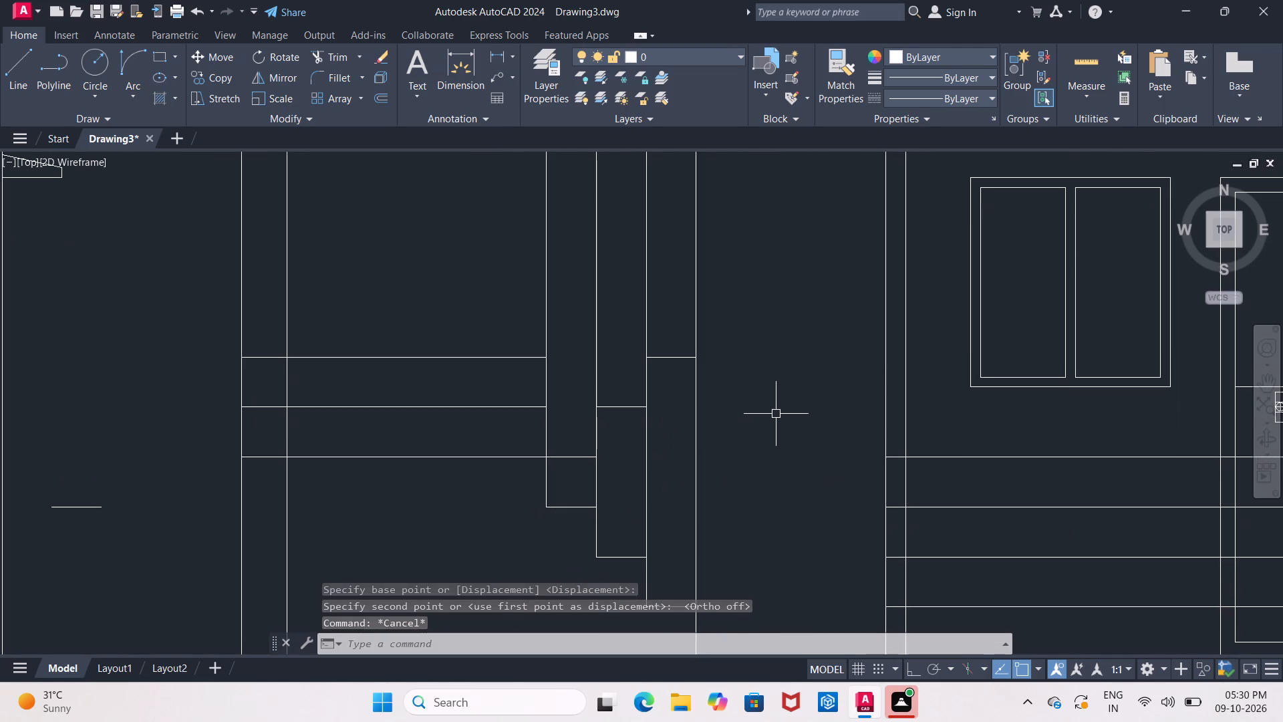
Move the same three treads vertically up 1'-8" so the lowest one starts at the end of the topmost landing line.
click(578, 457)
click(619, 409)
click(667, 355)
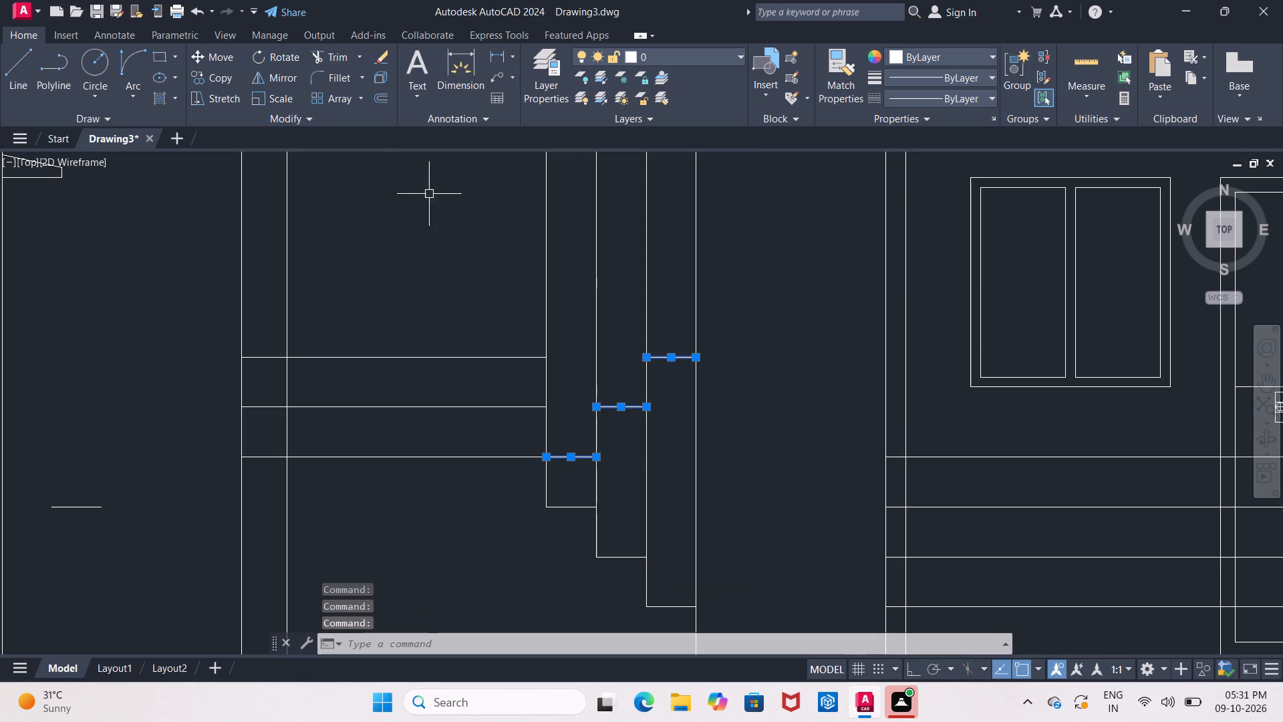
click(227, 63)
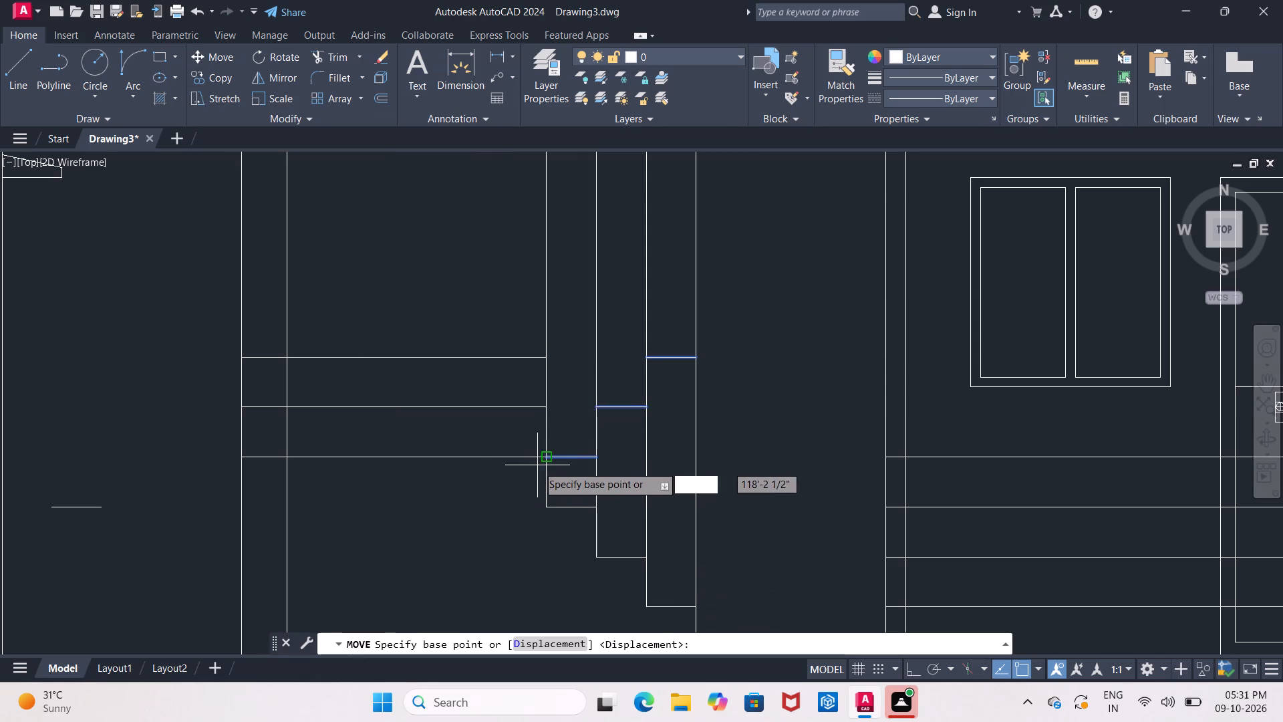
click(547, 459)
scroll(539, 361, up, 1)
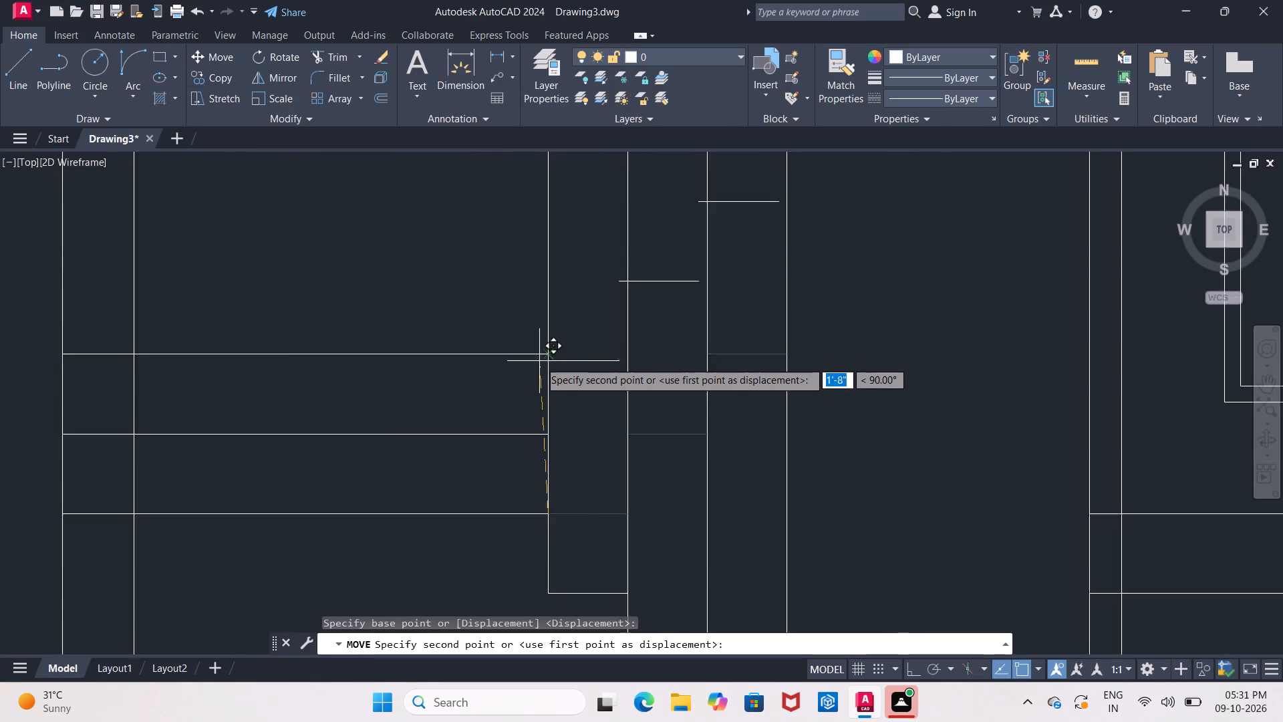
scroll(539, 361, up, 1)
middle_drag(540, 361, 523, 462)
scroll(531, 455, up, 3)
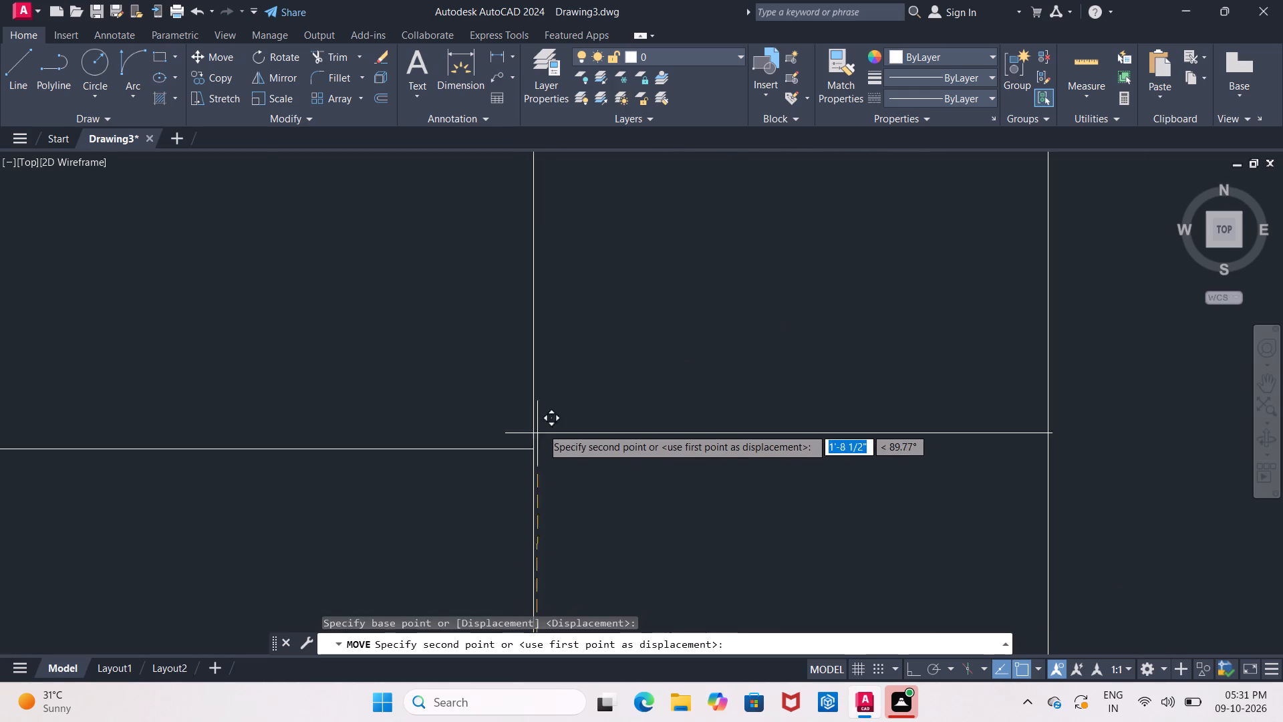
click(533, 449)
key(Escape)
scroll(533, 452, down, 3)
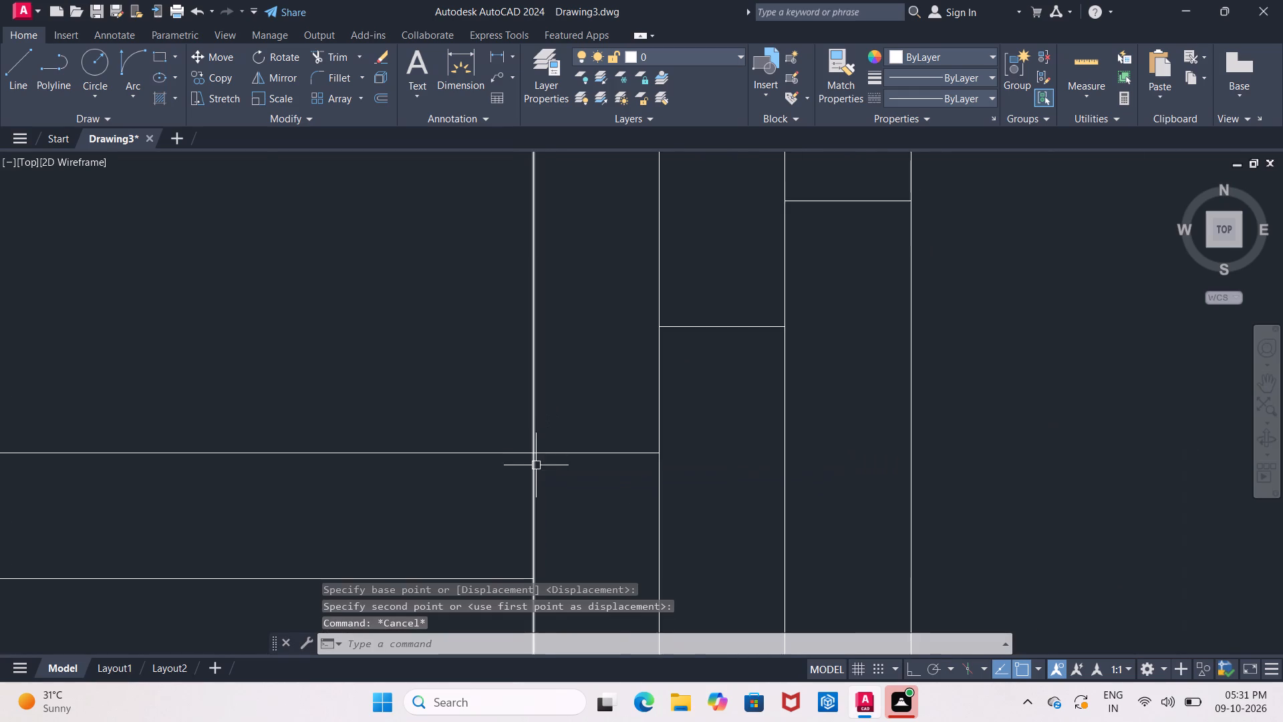
scroll(536, 465, down, 2)
middle_drag(587, 493, 556, 393)
scroll(556, 393, down, 1)
key(Escape)
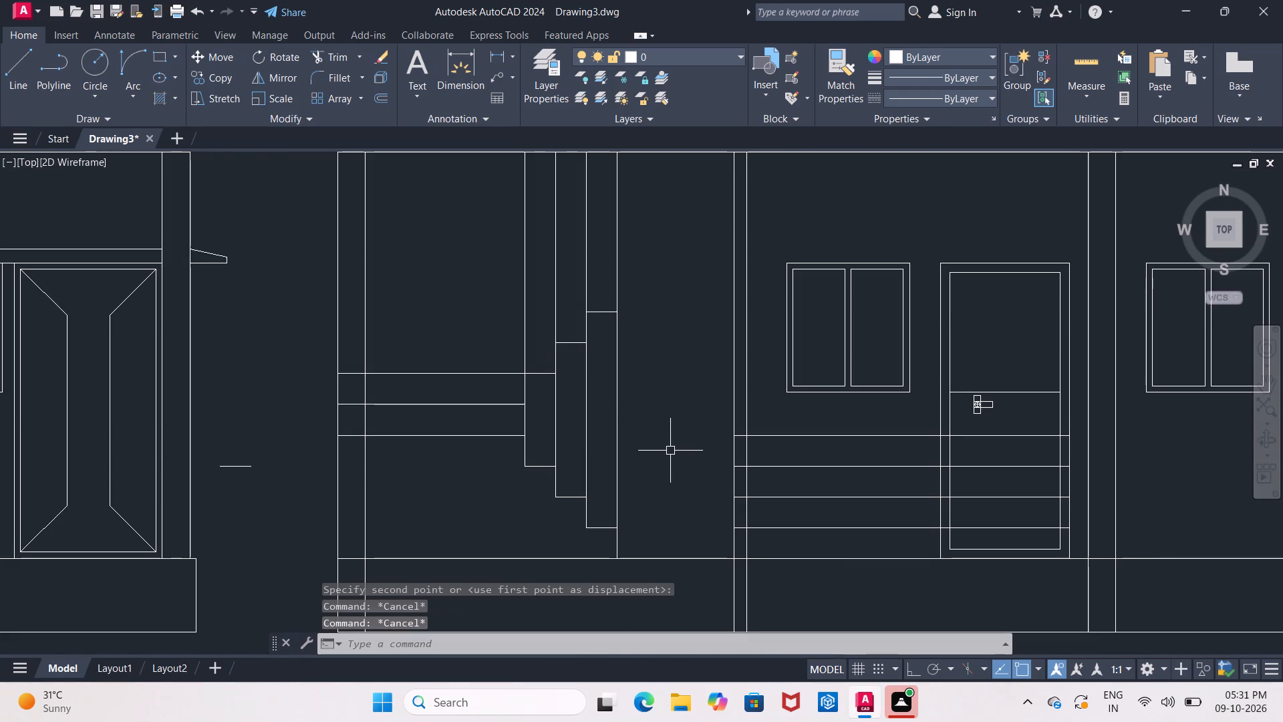
Trim away the three outer riser segments between the lower flight's treads and the reversed upper flight's treads.
key(t)
key(r)
key(Return)
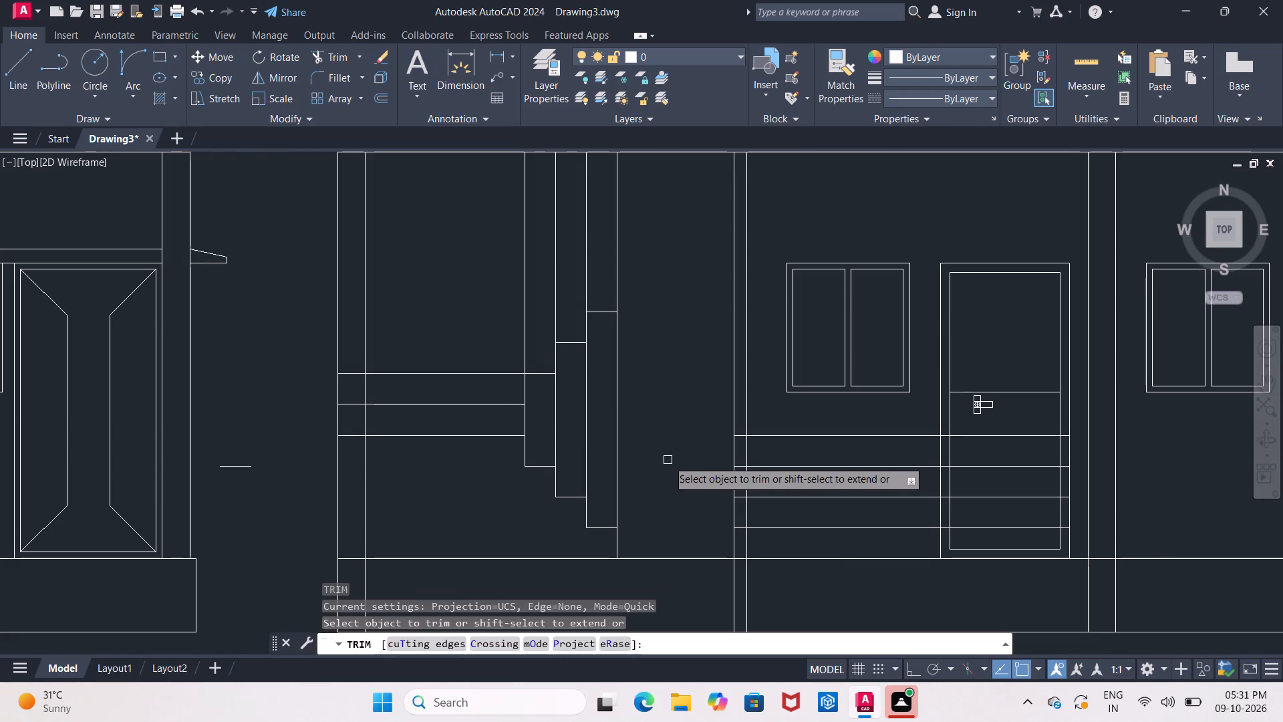
drag(539, 408, 589, 409)
drag(599, 409, 617, 409)
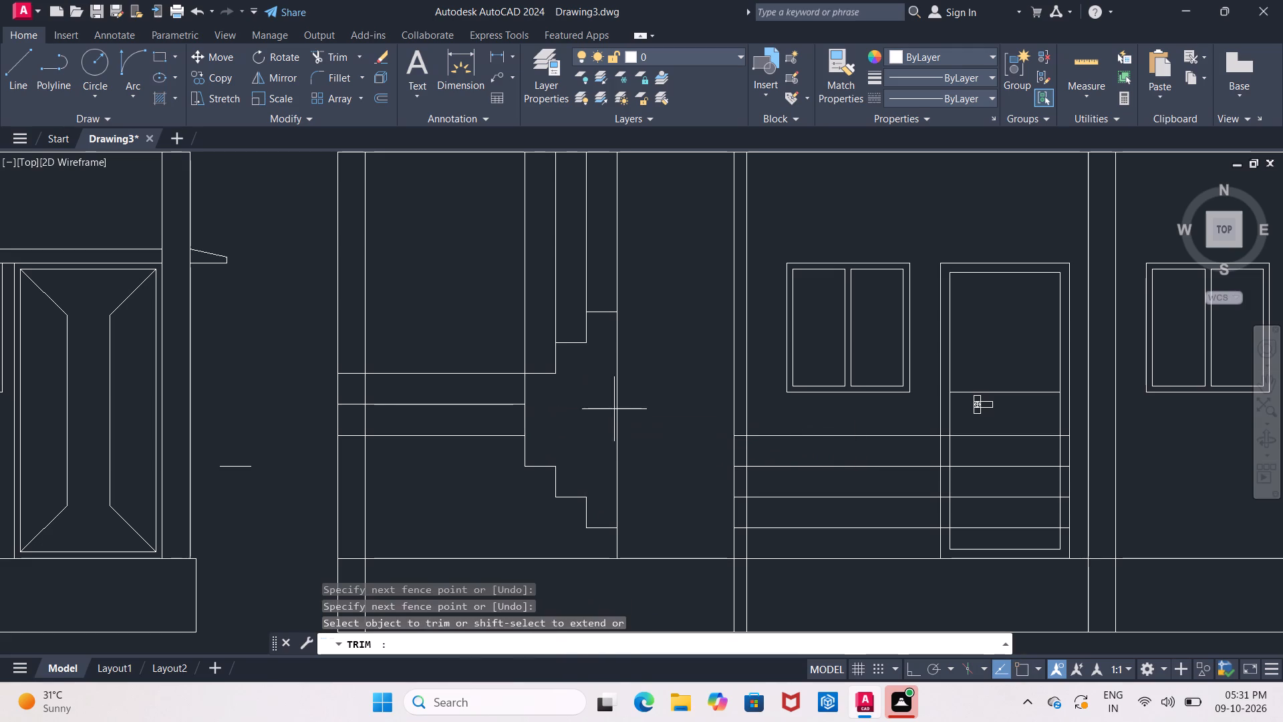
drag(617, 409, 617, 409)
Trim the four riser lines above the upper flight's treads, leaving only the stepped staircase profile.
middle_drag(601, 408, 610, 477)
drag(507, 399, 561, 374)
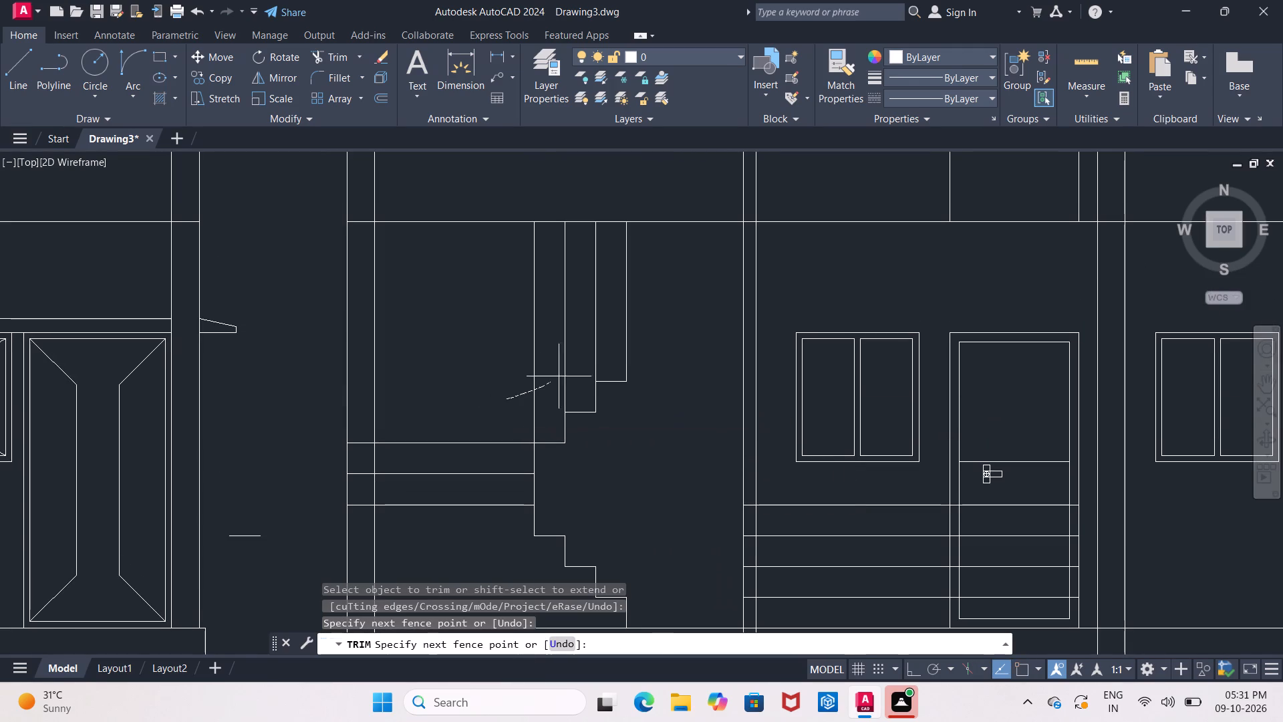
drag(561, 374, 616, 338)
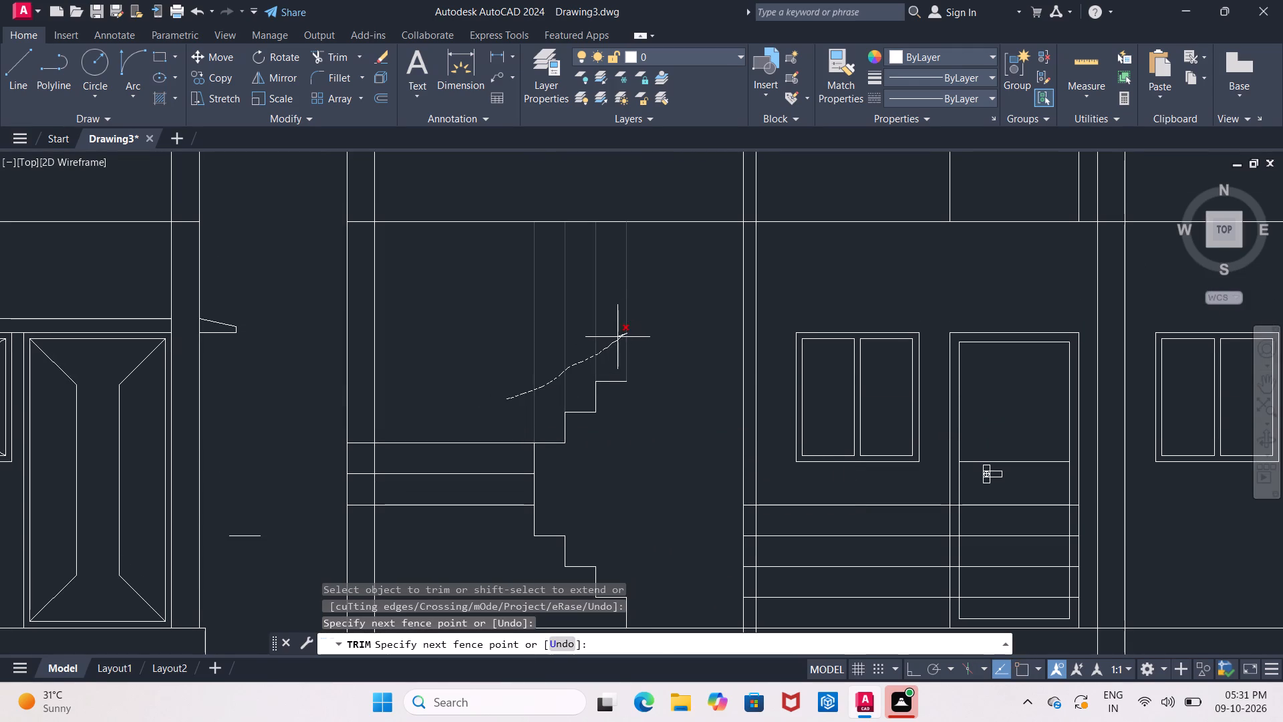
drag(616, 338, 604, 342)
click(601, 343)
drag(599, 344, 593, 348)
middle_click(666, 399)
scroll(668, 399, down, 2)
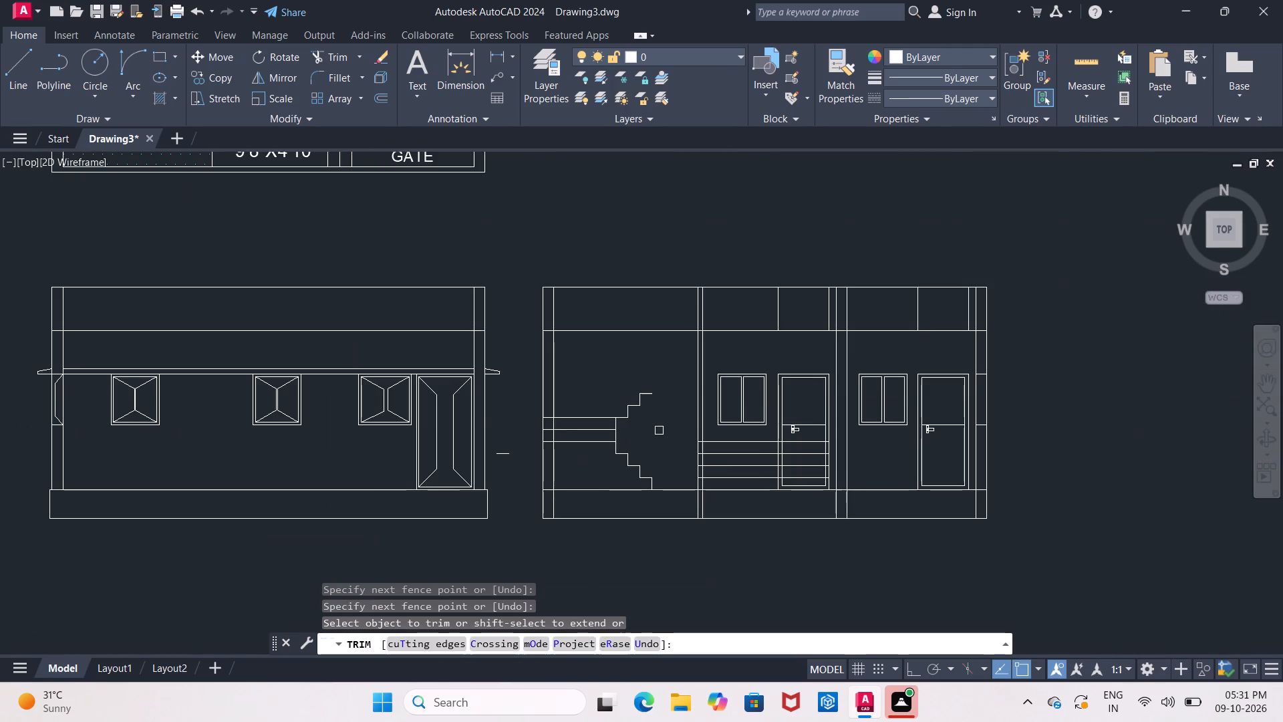
middle_drag(663, 434, 668, 500)
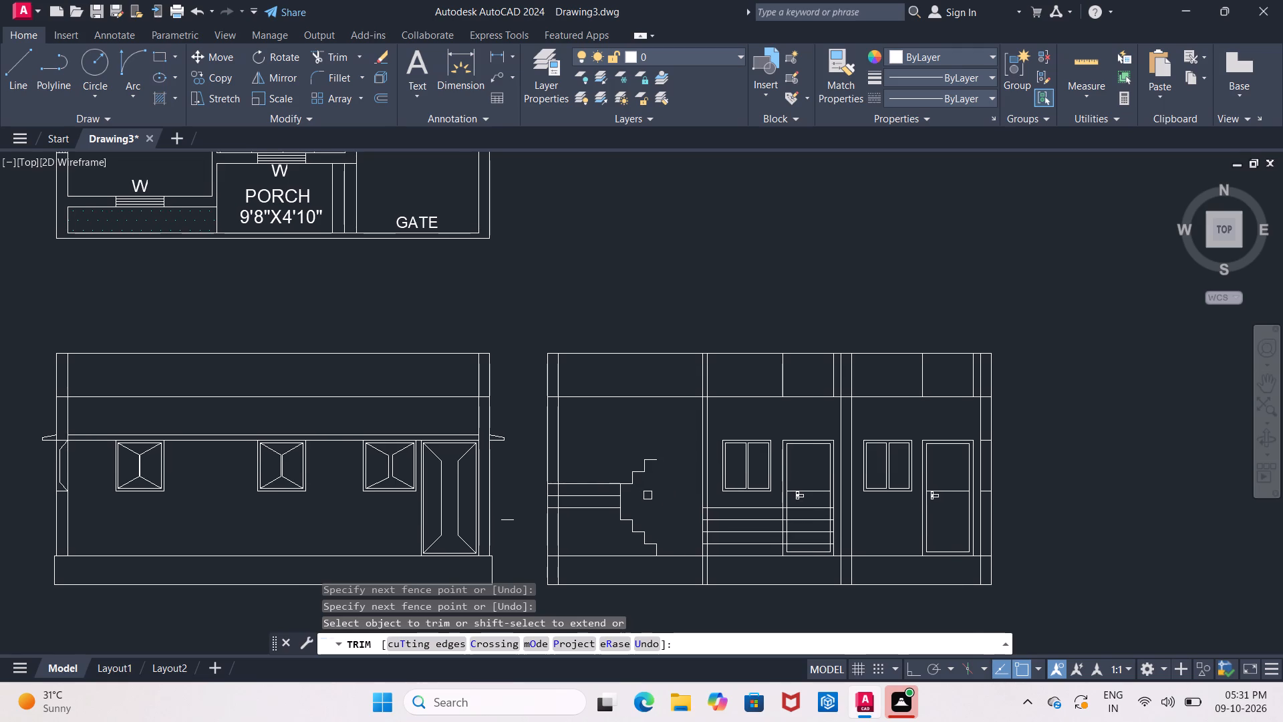
scroll(648, 495, up, 2)
middle_drag(647, 489, 564, 465)
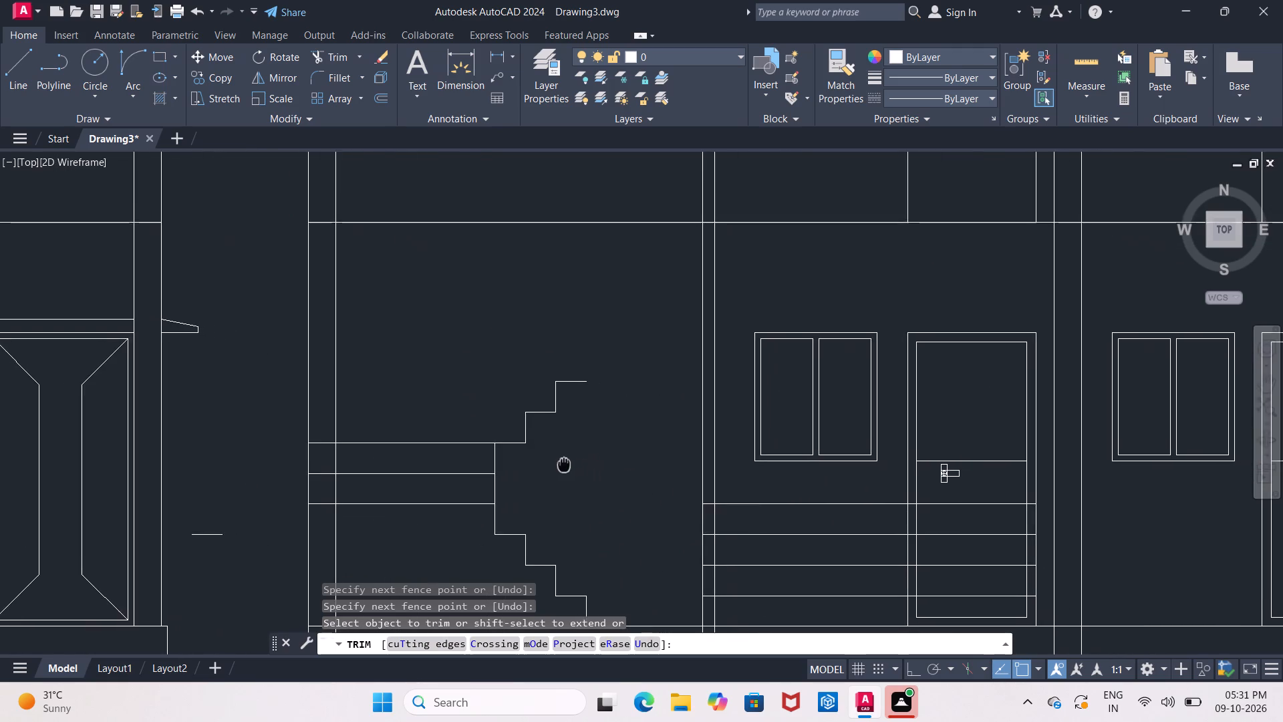
middle_drag(564, 465, 580, 474)
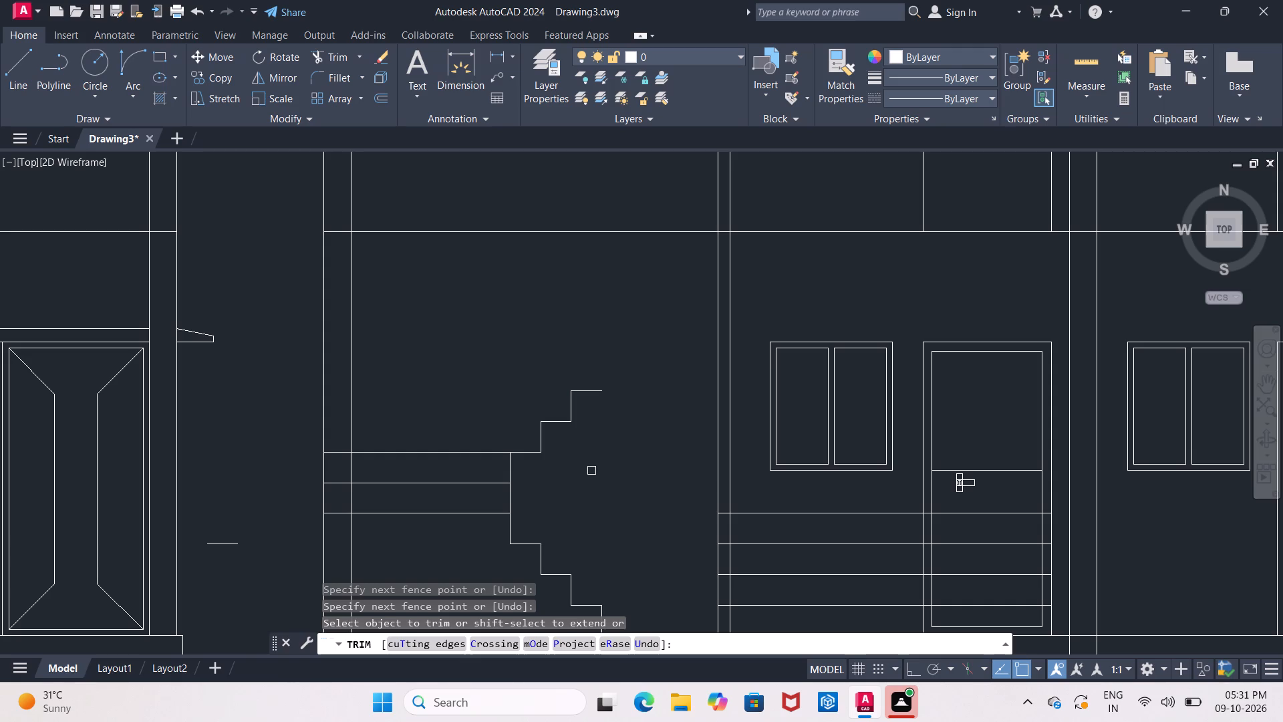
key(Escape)
Extend the staircase's topmost tread horizontally to the wall line separating the staircase bay from the window bay.
key(e)
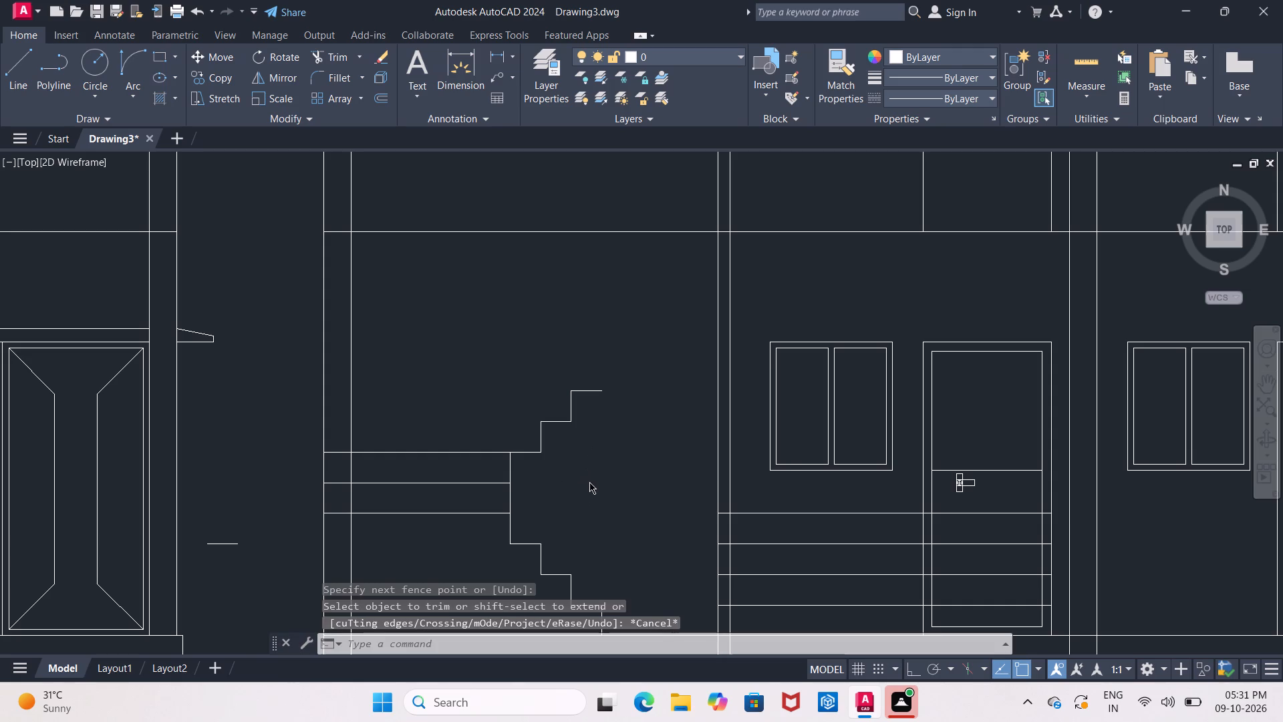
key(x)
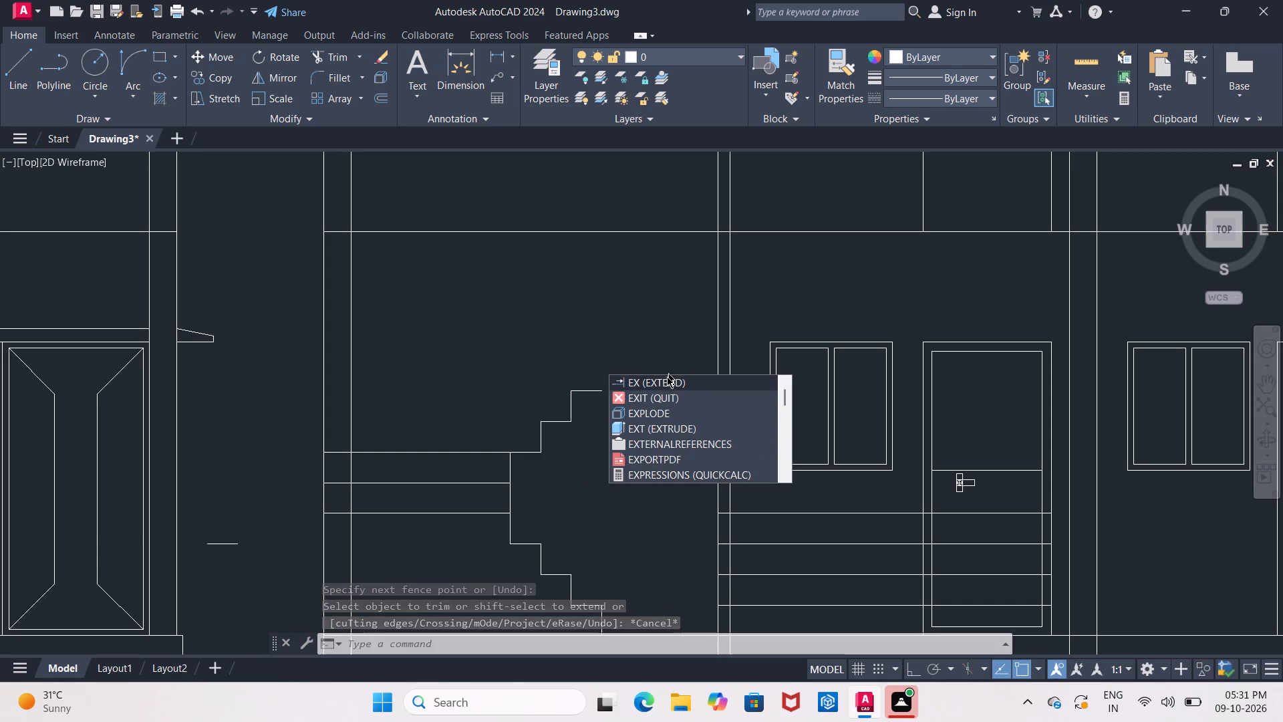
click(662, 380)
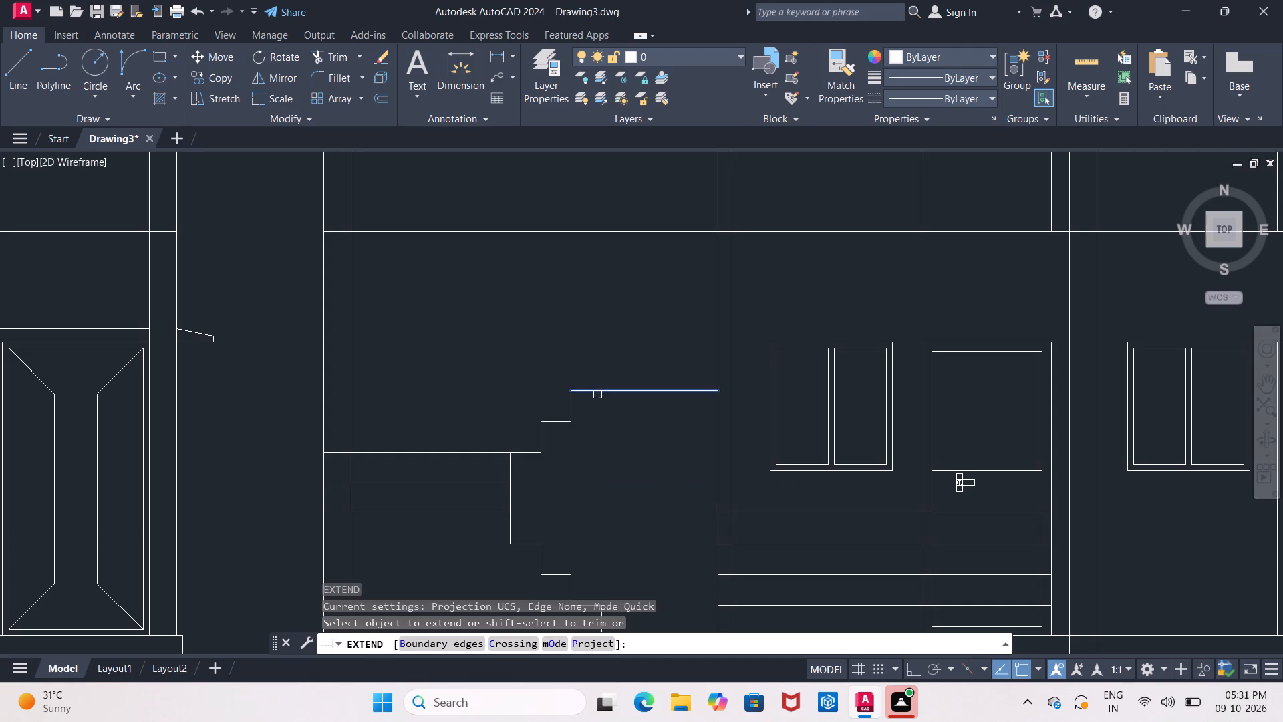
click(597, 394)
key(Escape)
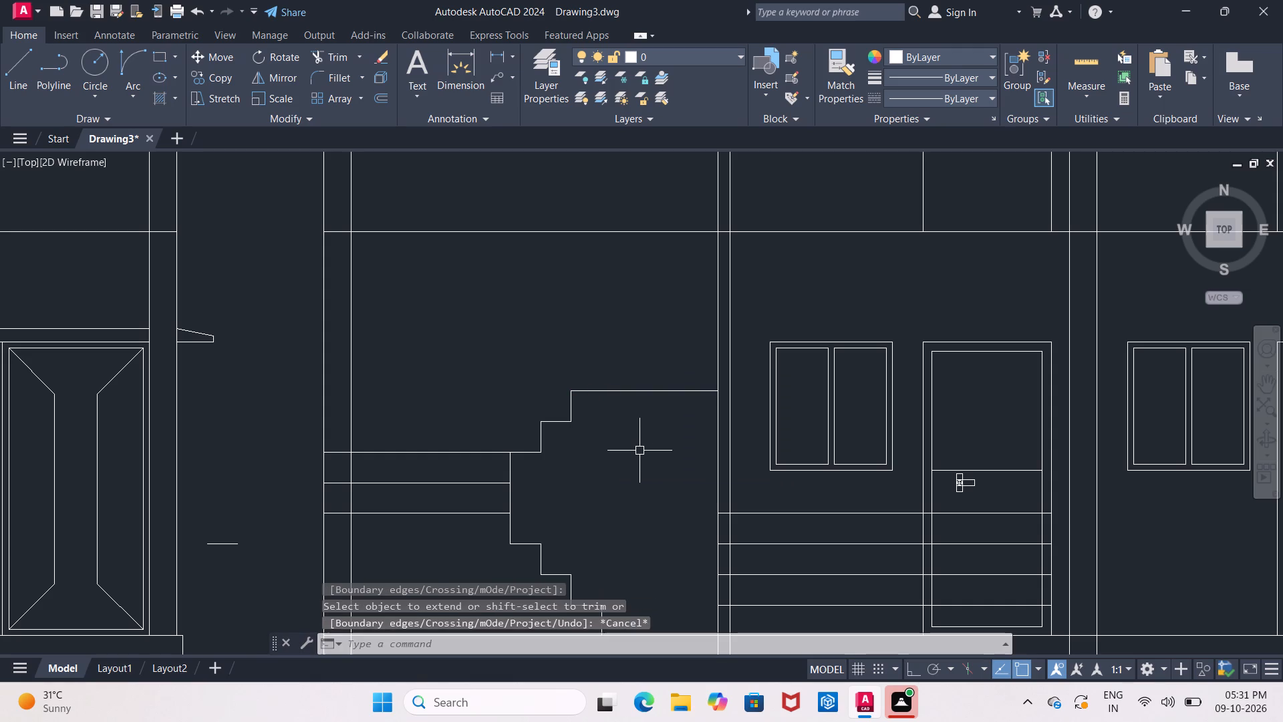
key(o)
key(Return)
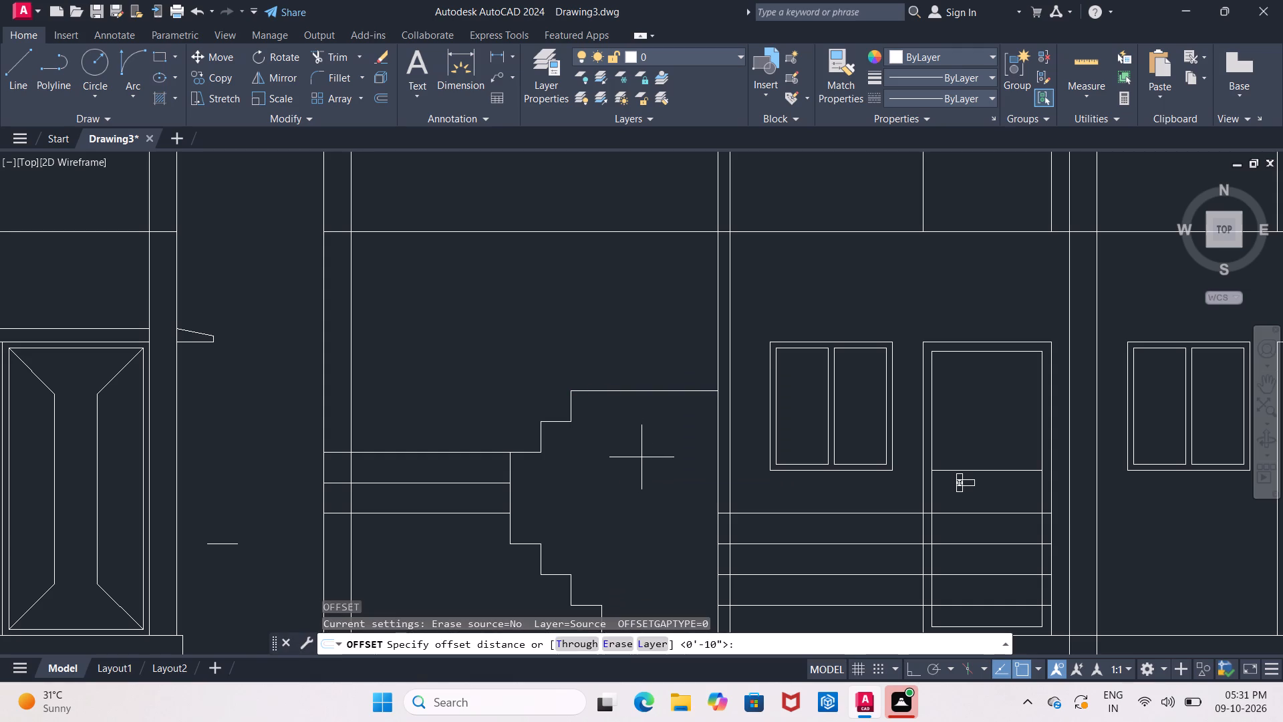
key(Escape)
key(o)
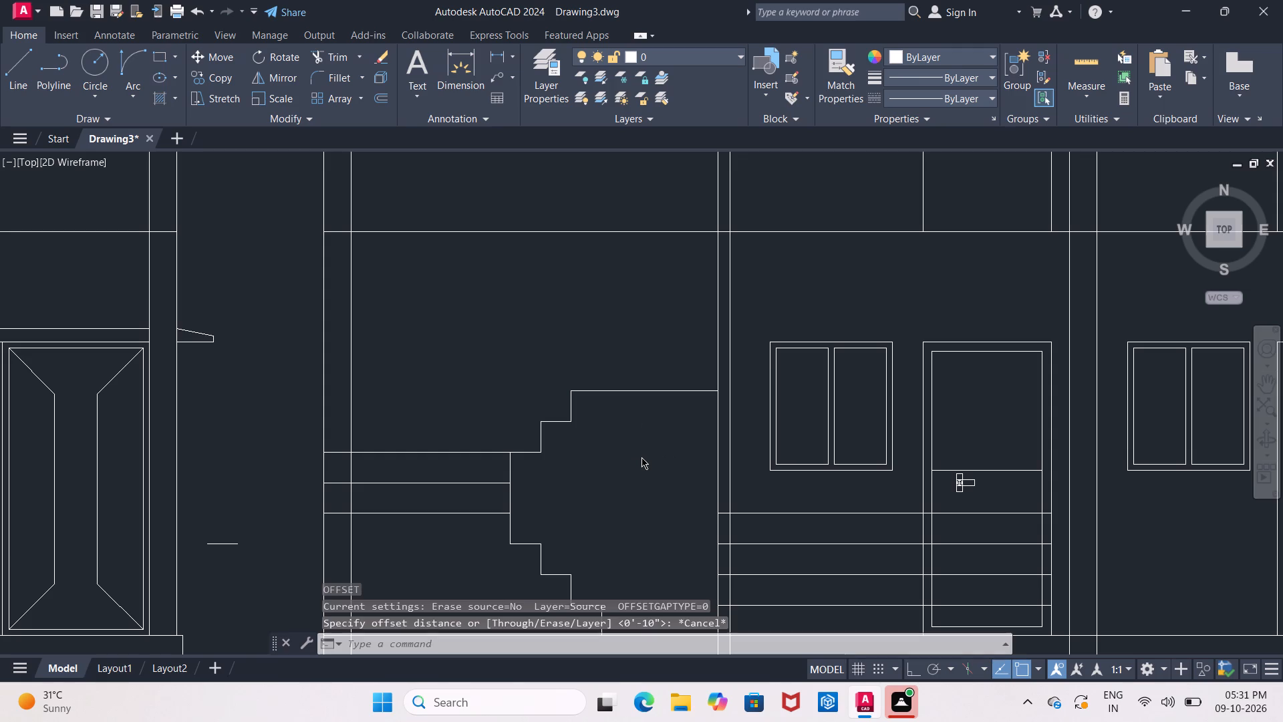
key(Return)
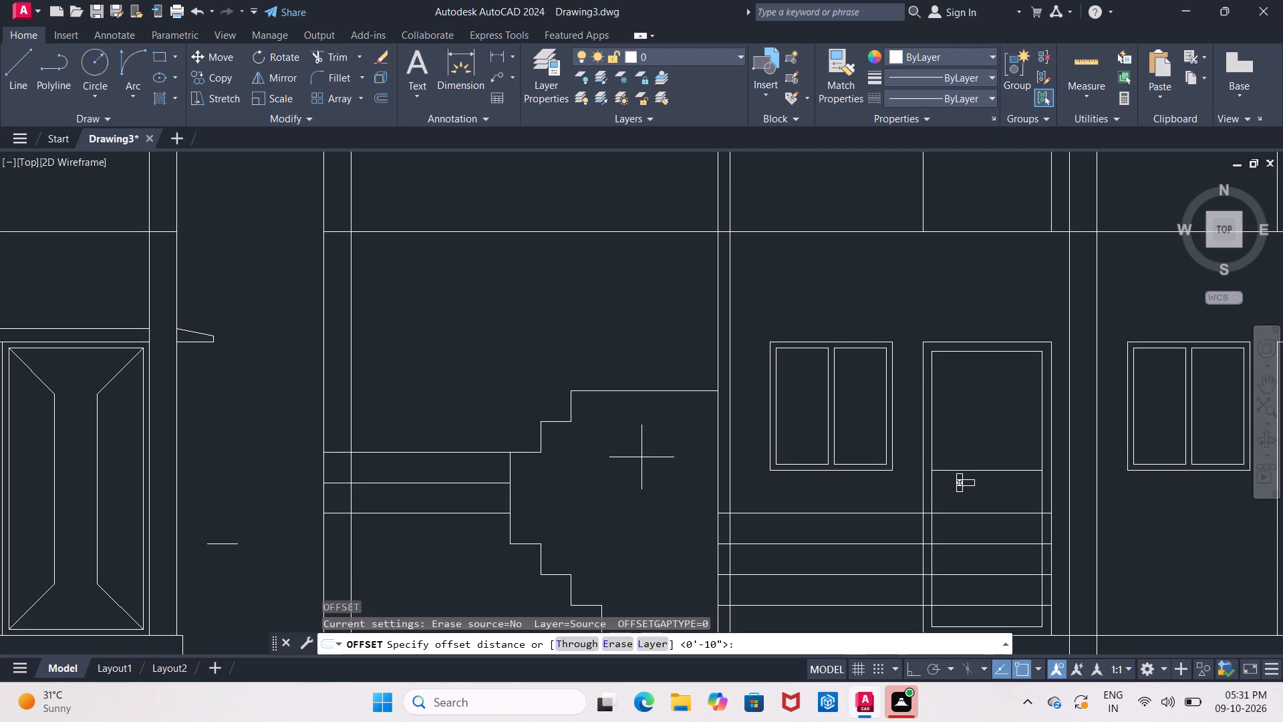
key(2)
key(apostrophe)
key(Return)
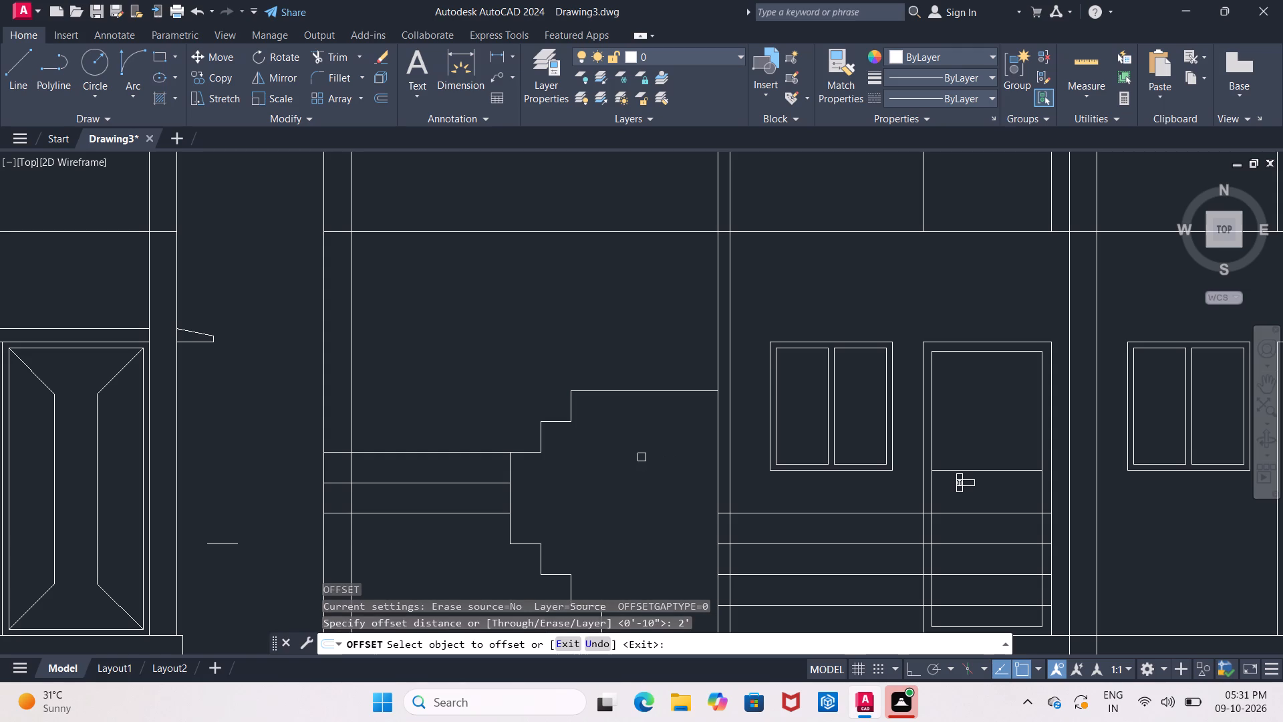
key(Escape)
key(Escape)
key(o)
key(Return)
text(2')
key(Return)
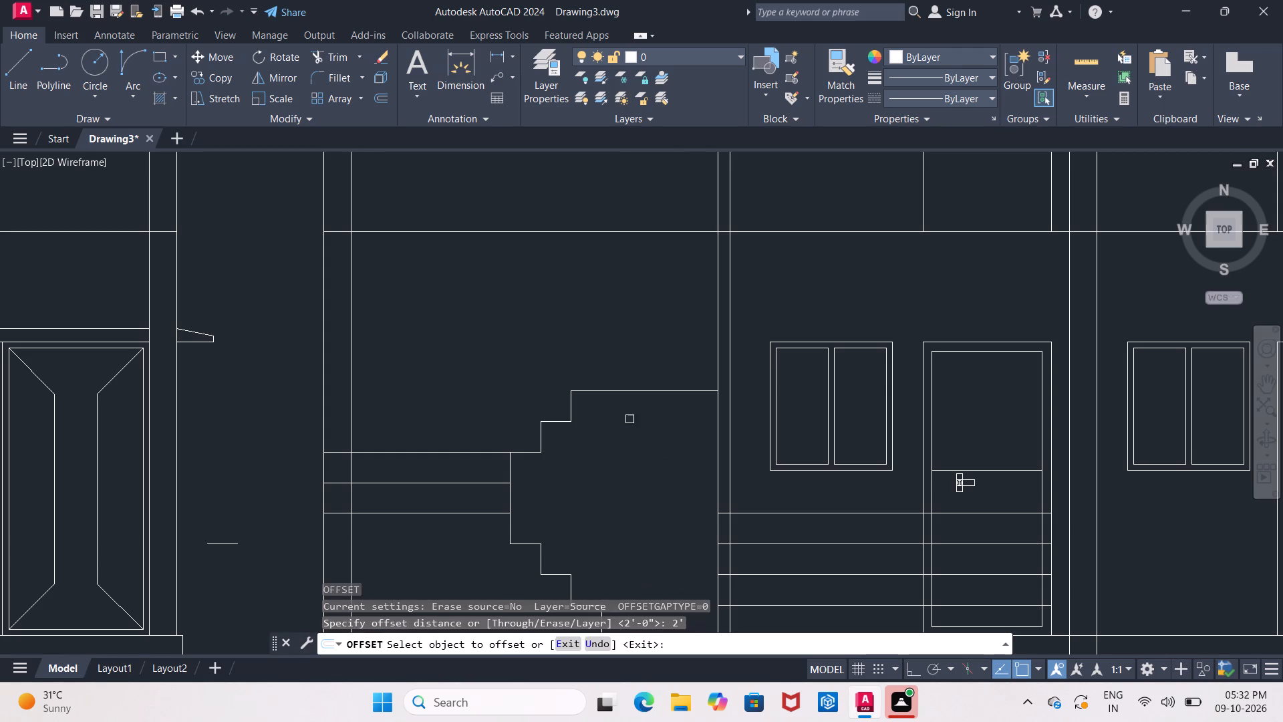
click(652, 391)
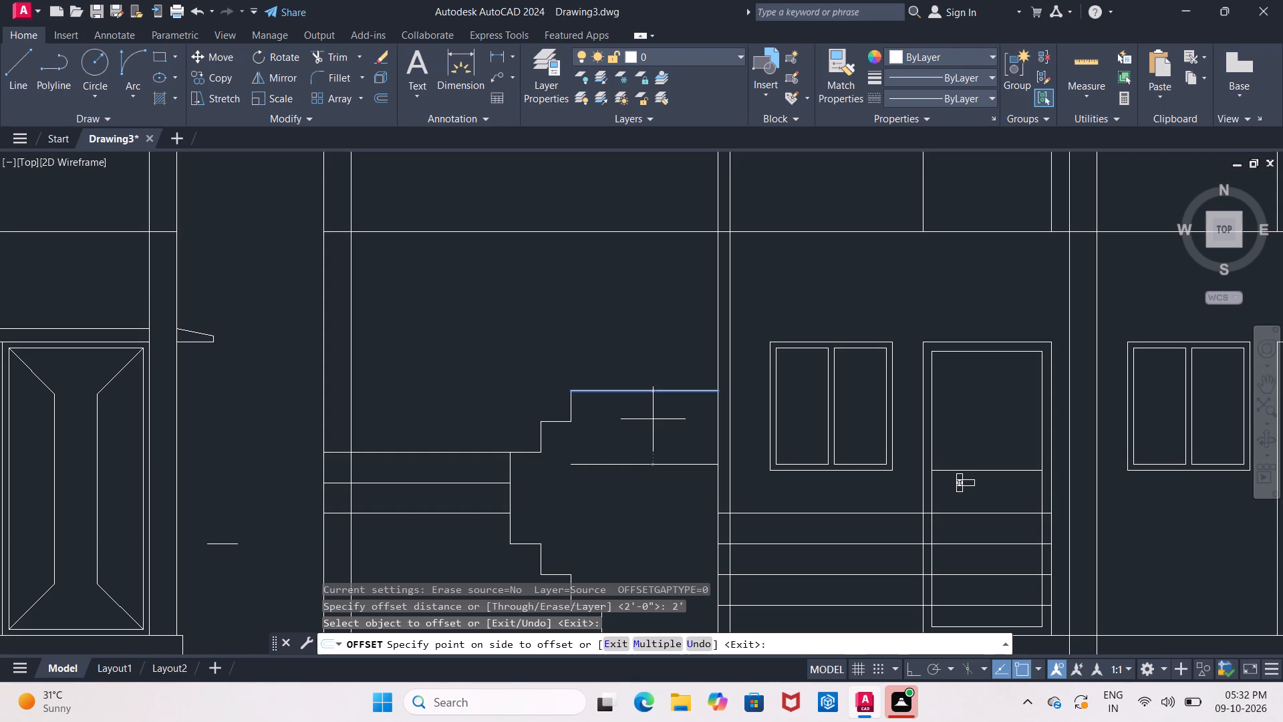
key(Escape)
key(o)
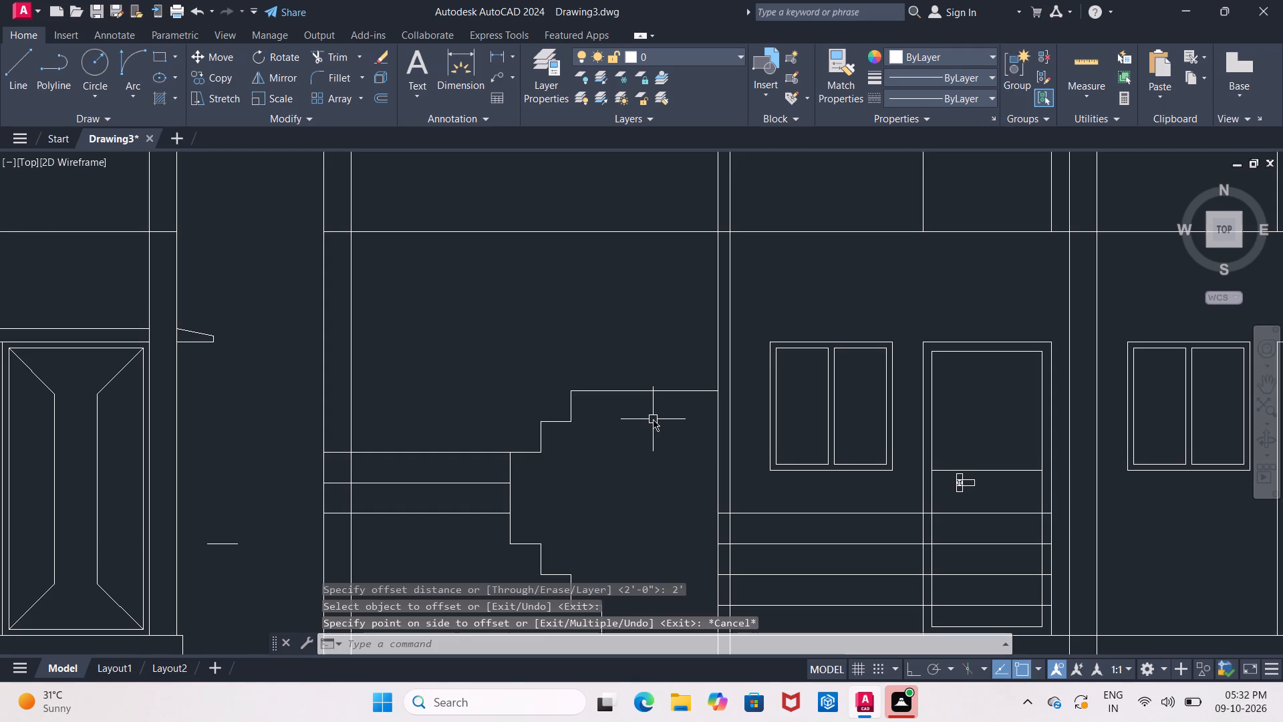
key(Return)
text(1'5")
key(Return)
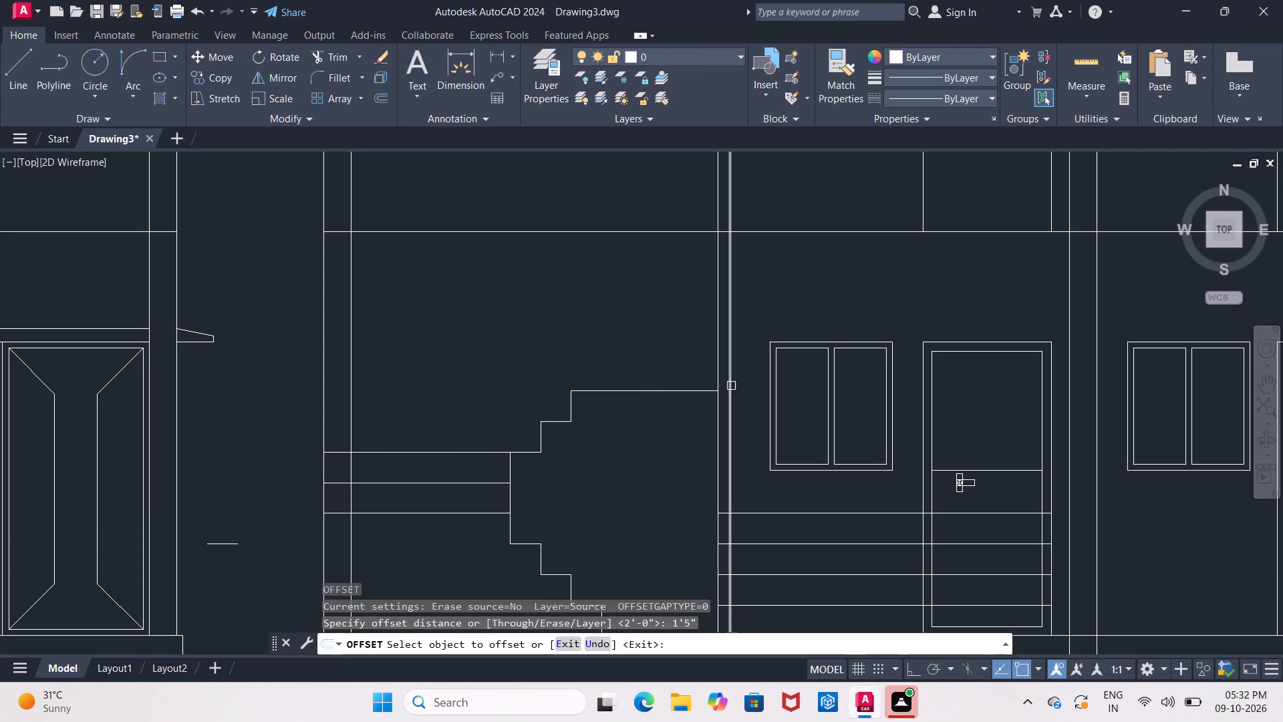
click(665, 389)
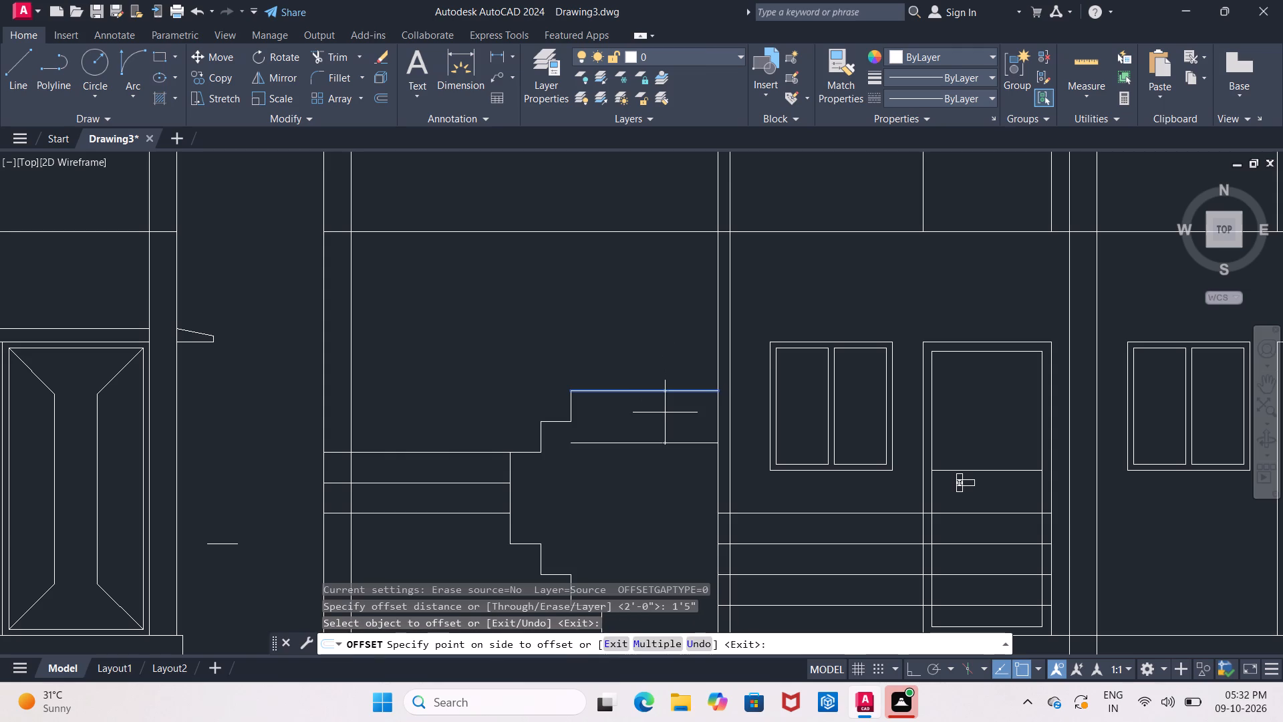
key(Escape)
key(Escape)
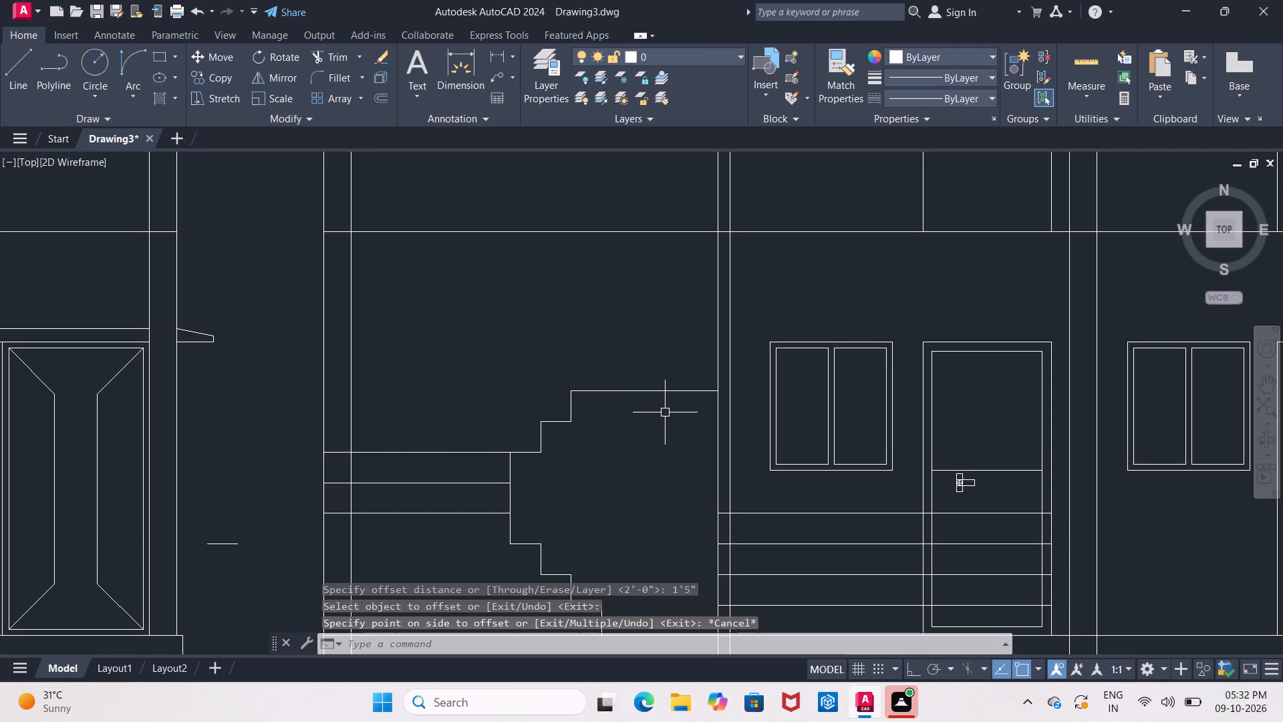
Offset the staircase's topmost tread line 1' downward.
key(o)
key(Return)
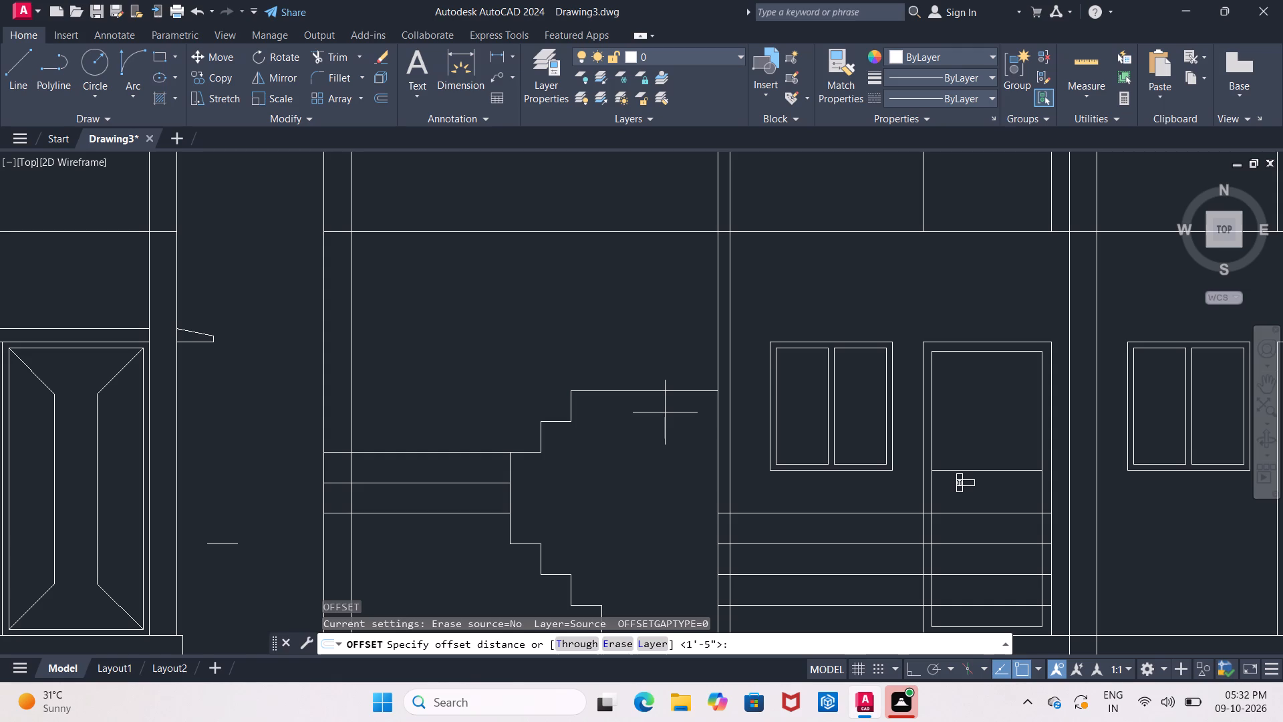
text(1')
key(Return)
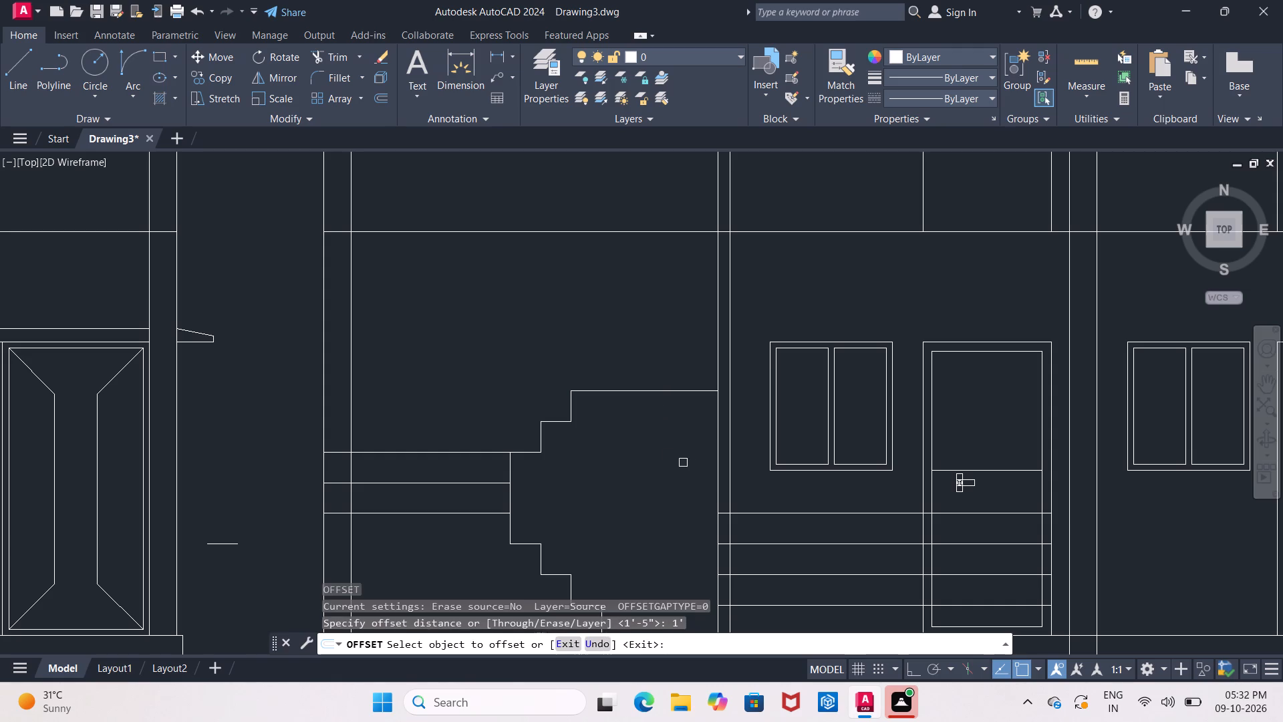
click(681, 392)
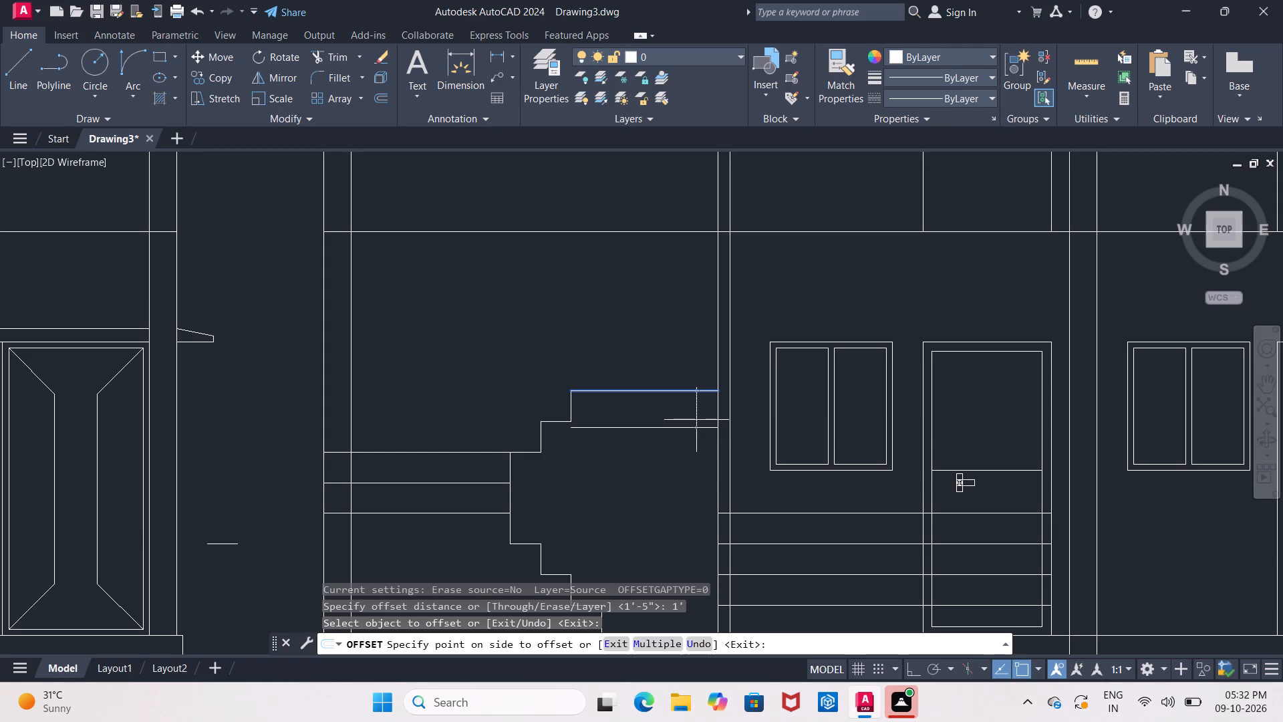
click(696, 420)
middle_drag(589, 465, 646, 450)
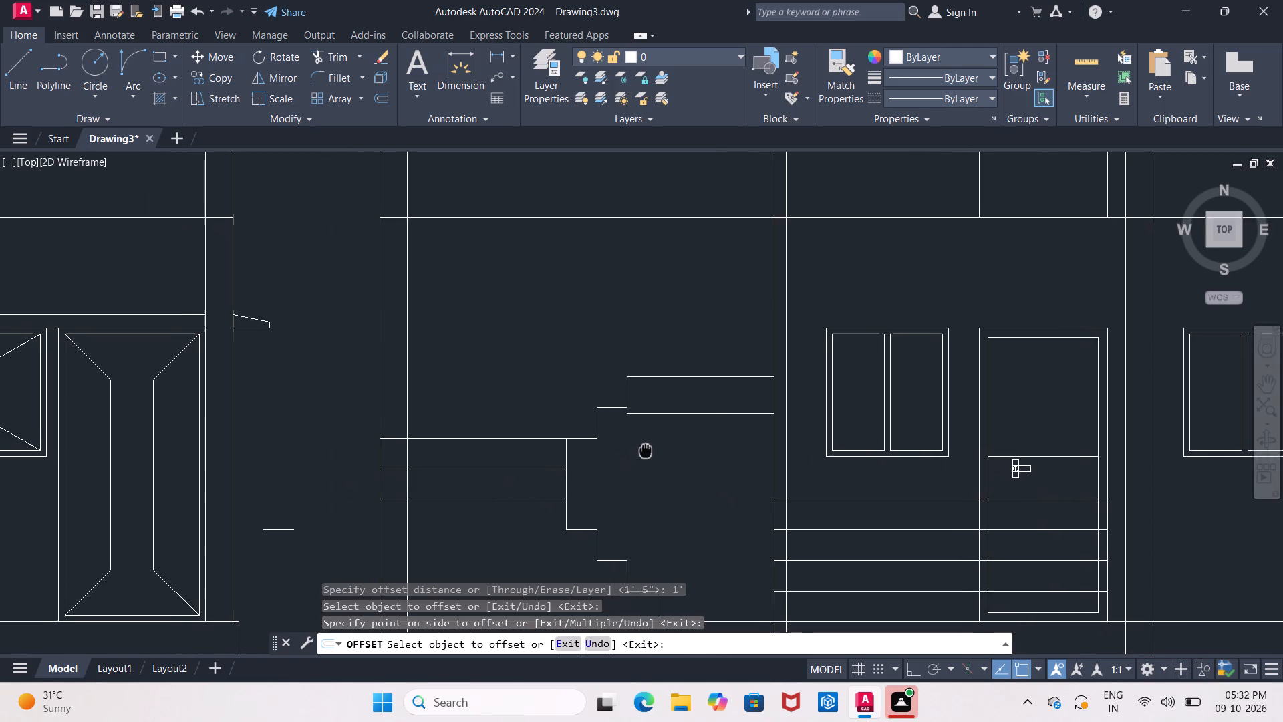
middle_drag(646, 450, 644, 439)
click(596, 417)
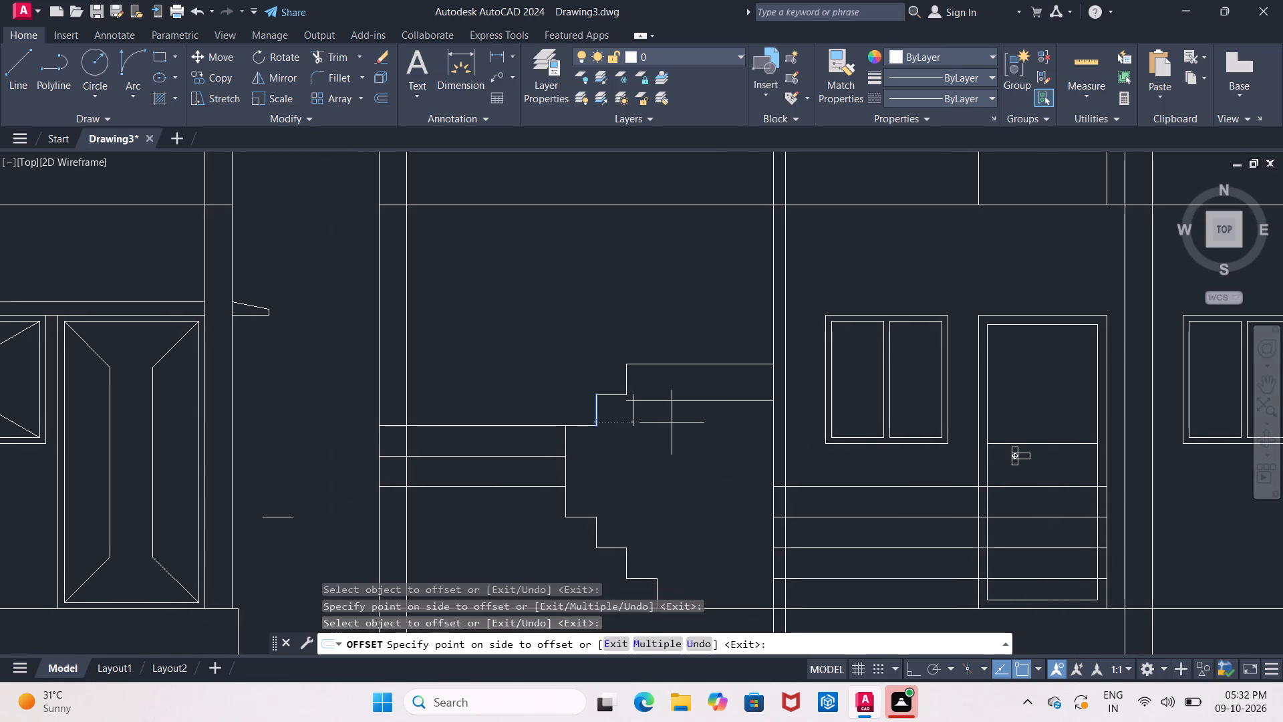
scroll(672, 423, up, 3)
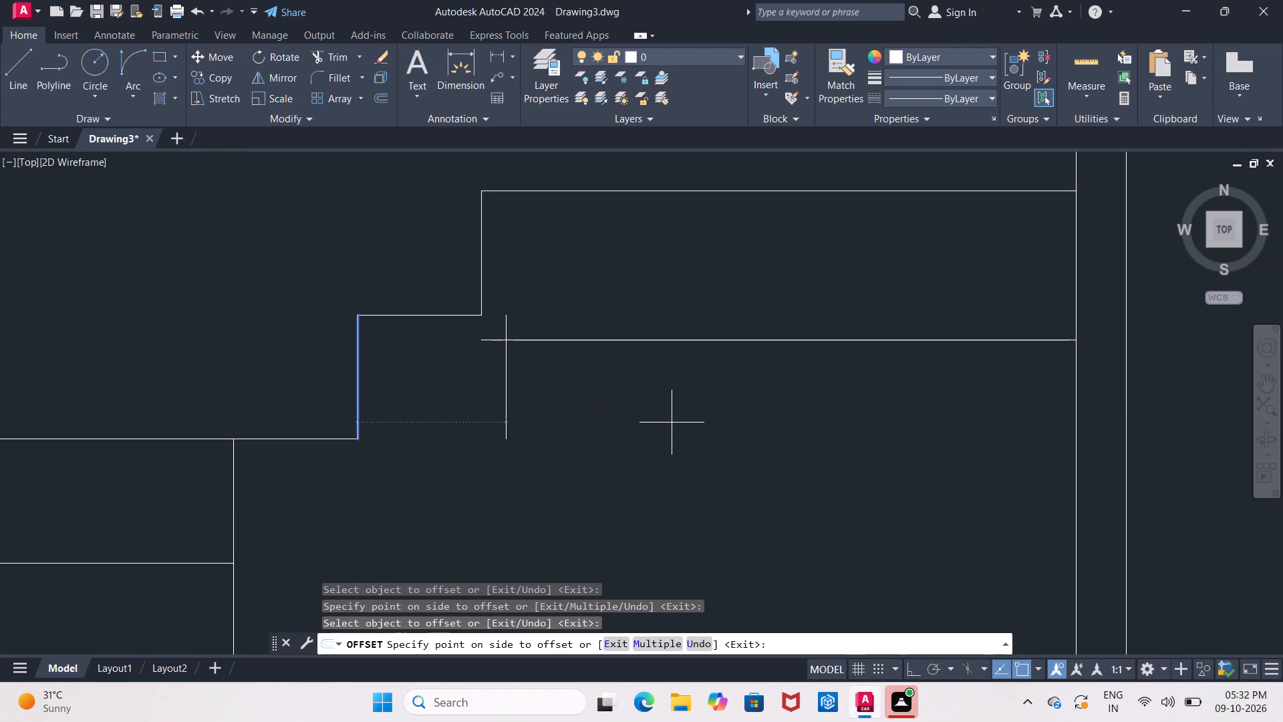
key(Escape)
Measure the length of the offset line below the topmost tread, from its free end to the wall line.
scroll(695, 435, down, 1)
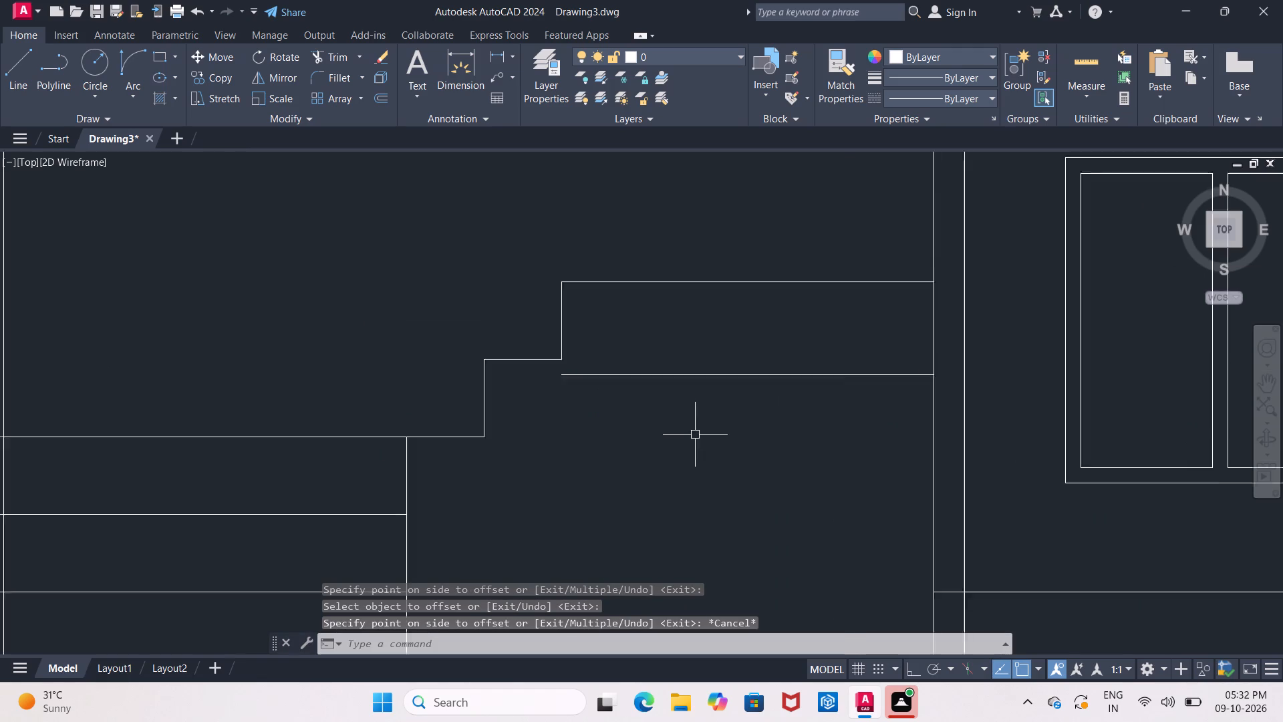
scroll(695, 435, down, 2)
middle_drag(686, 443, 587, 416)
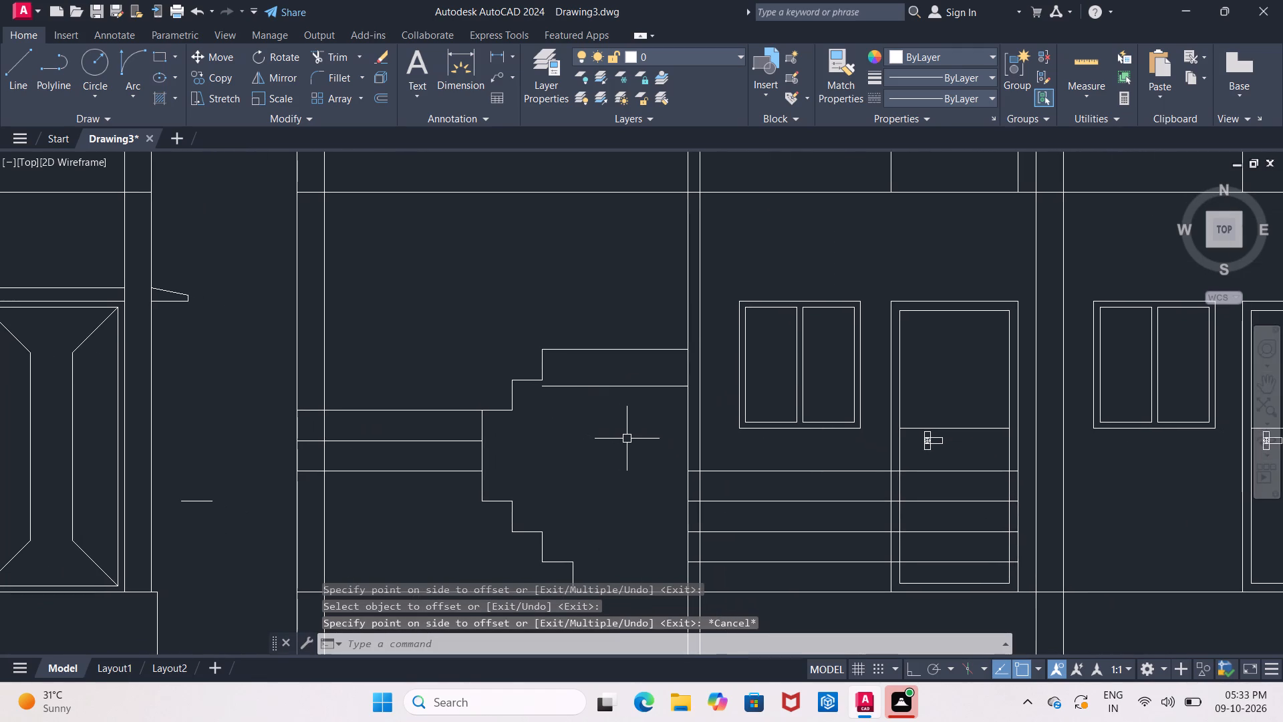
click(494, 57)
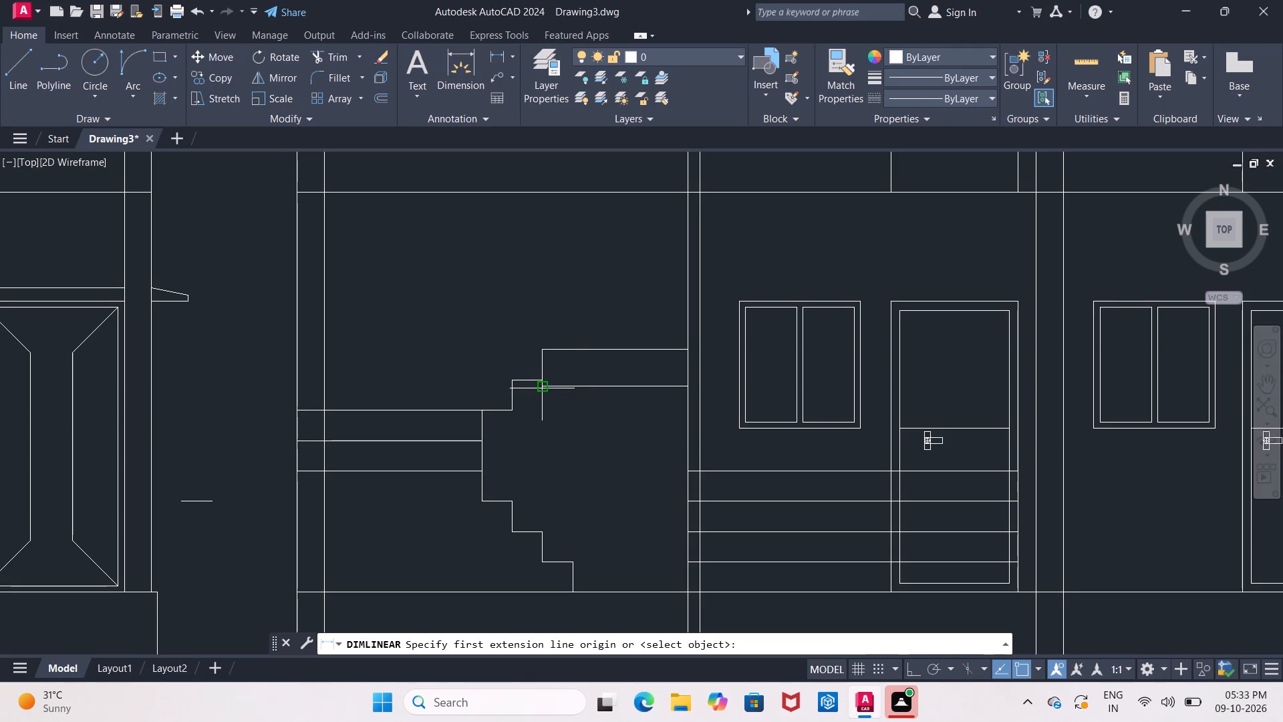
click(542, 388)
click(688, 386)
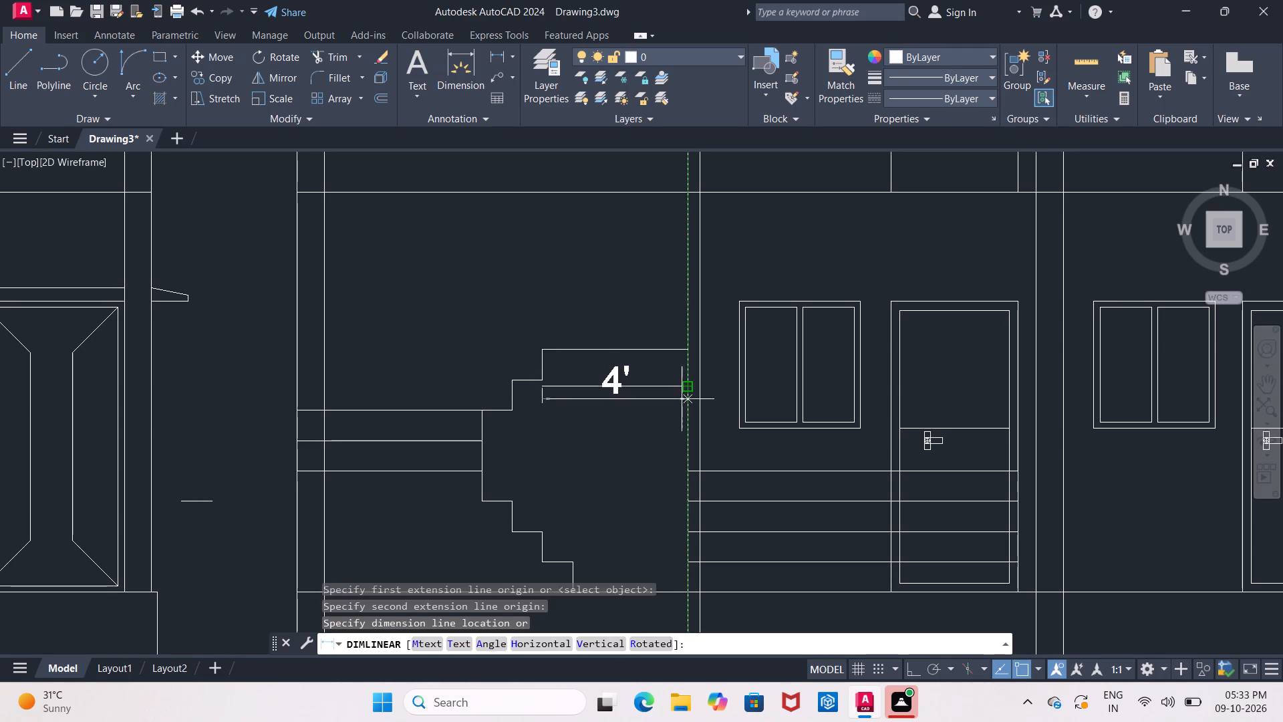
key(Escape)
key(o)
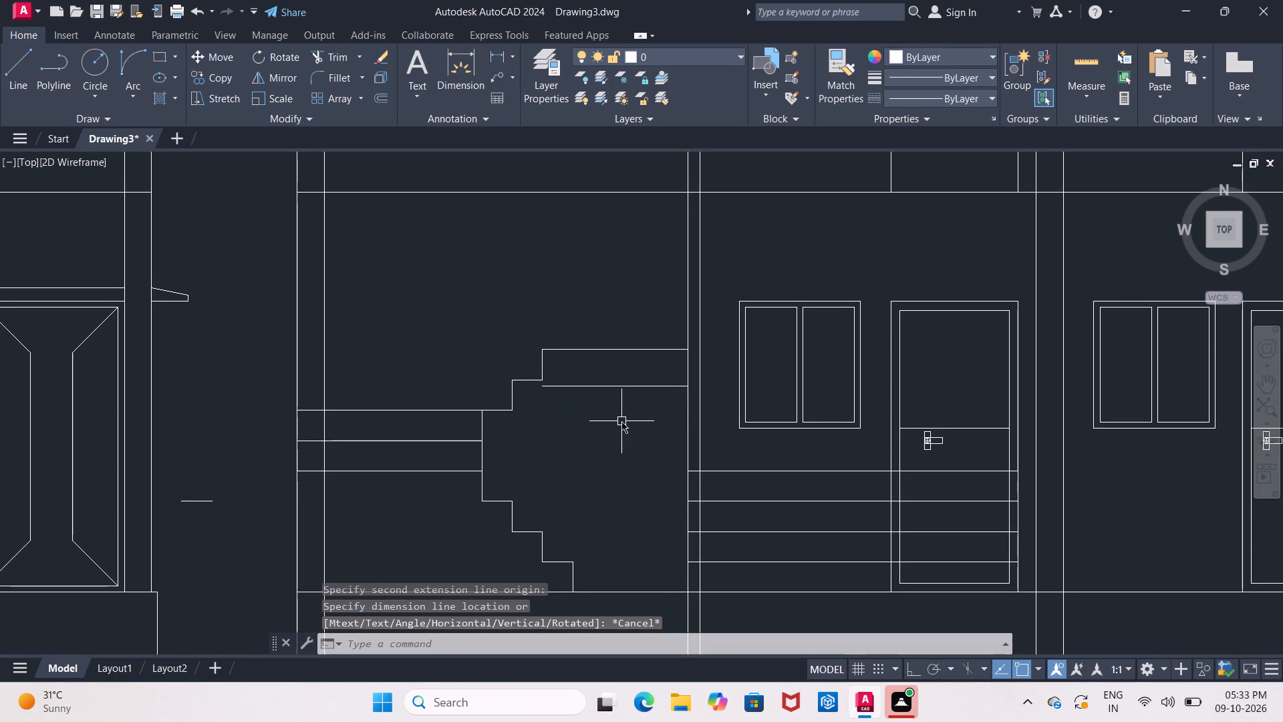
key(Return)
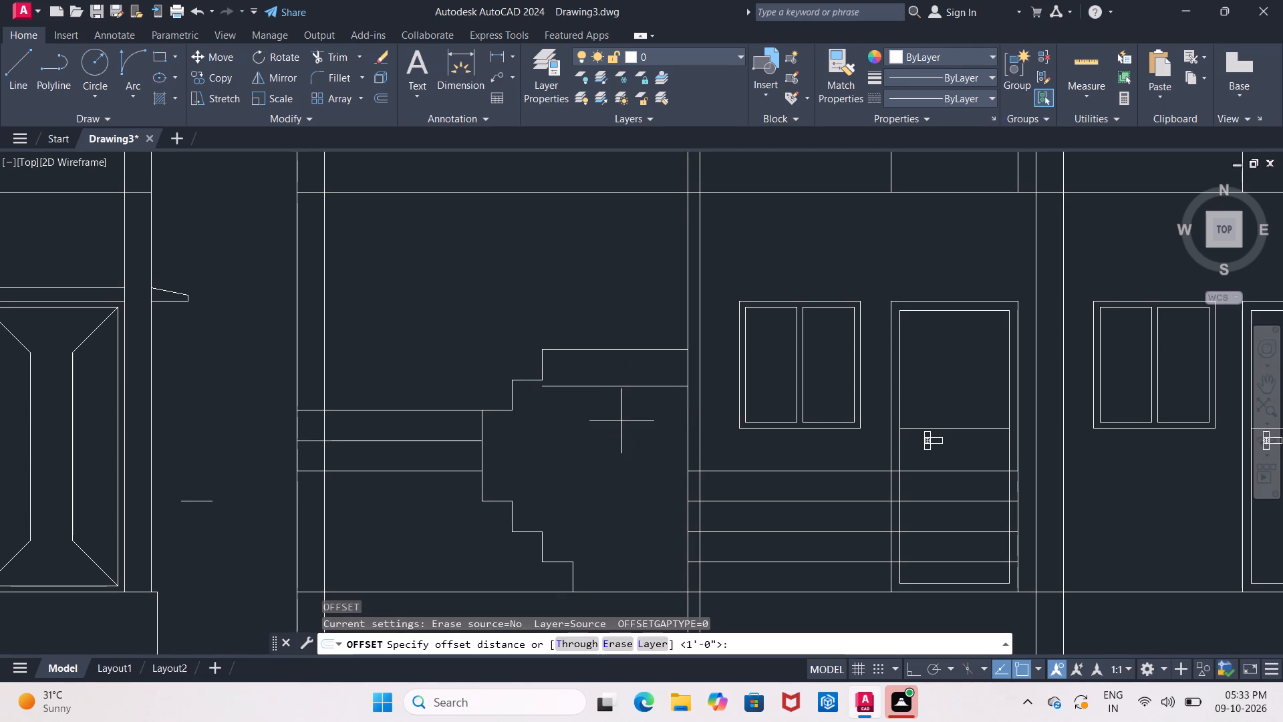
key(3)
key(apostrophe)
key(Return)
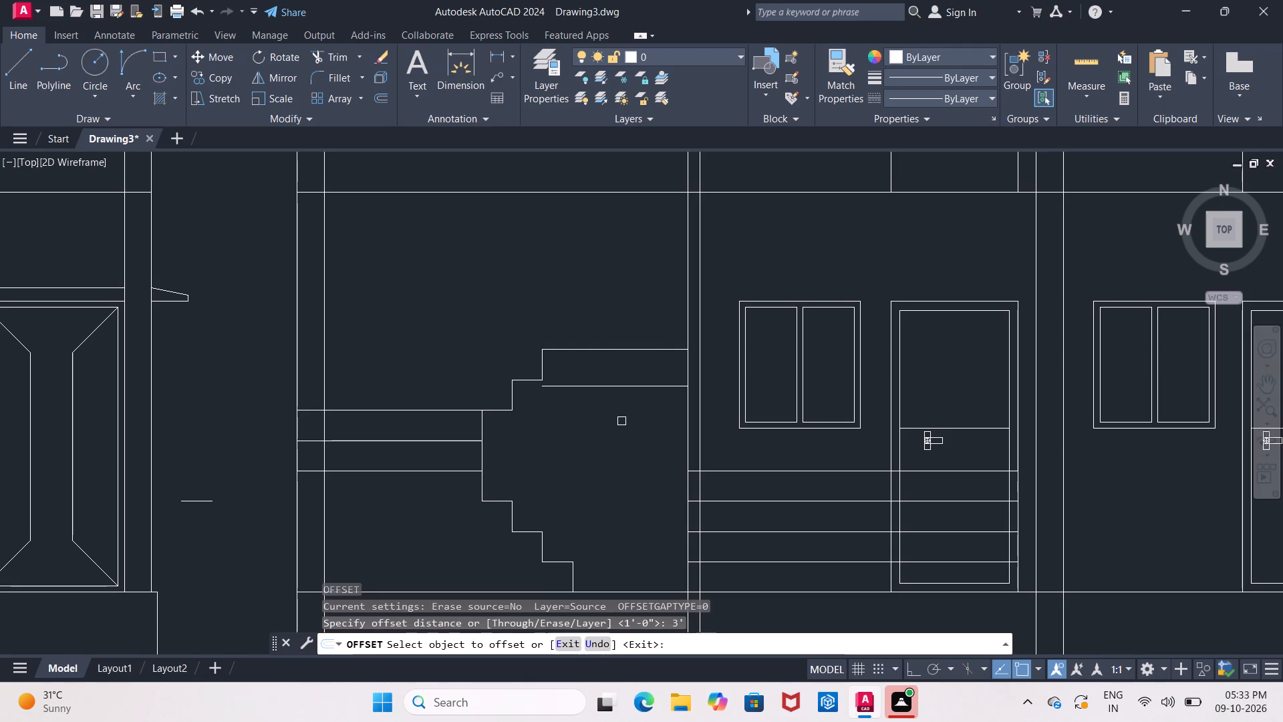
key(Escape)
Offset the wall line at the end of the topmost tread 3' into the staircase bay.
key(o)
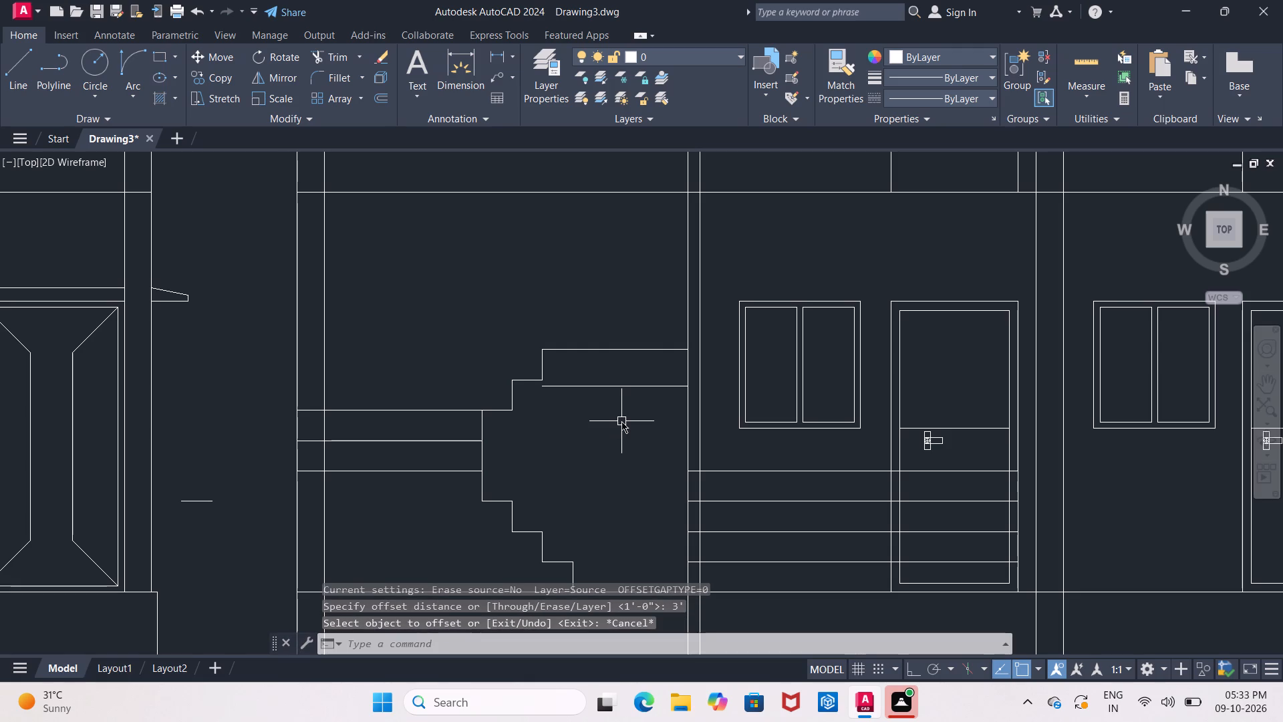
key(Return)
key(3)
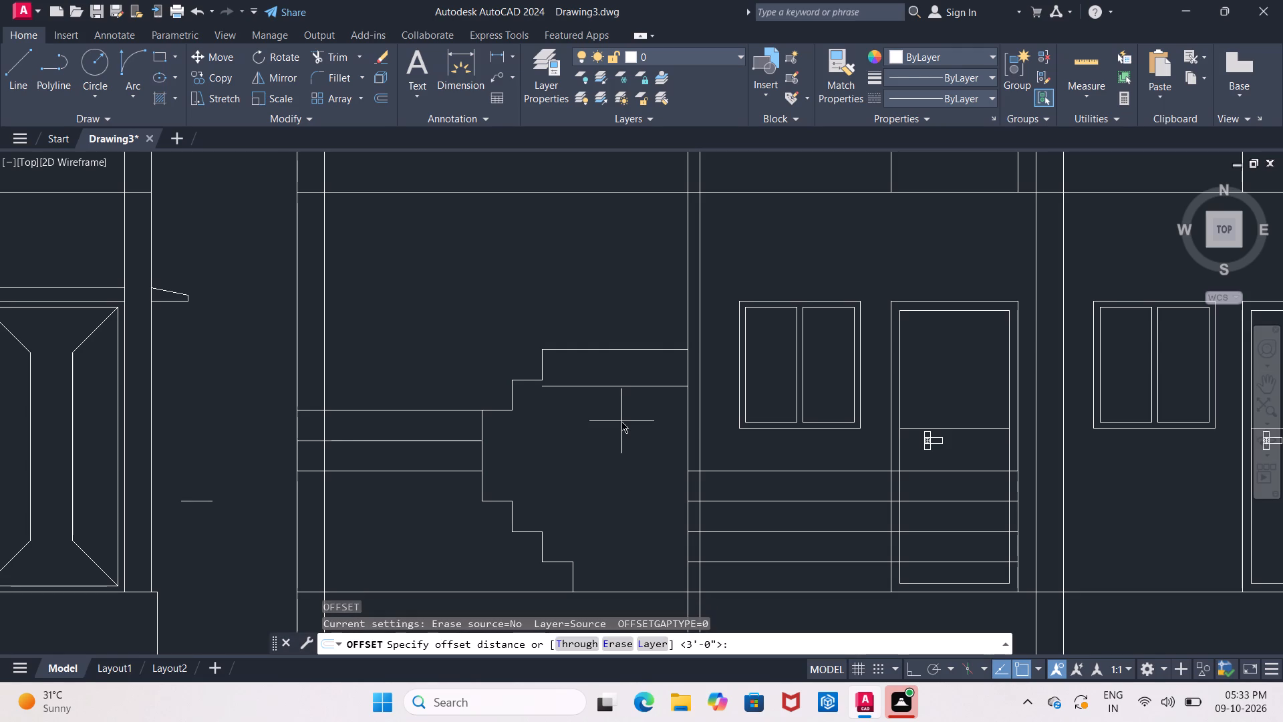
key(apostrophe)
key(Return)
click(684, 419)
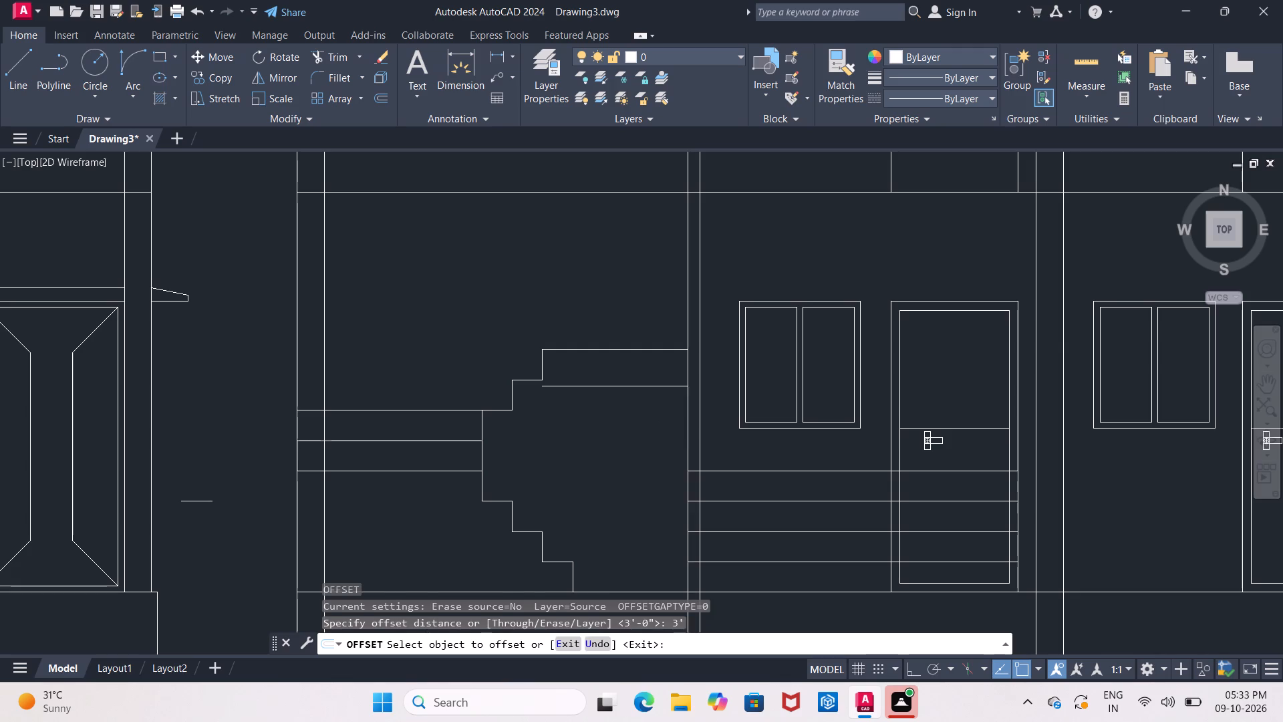
click(653, 423)
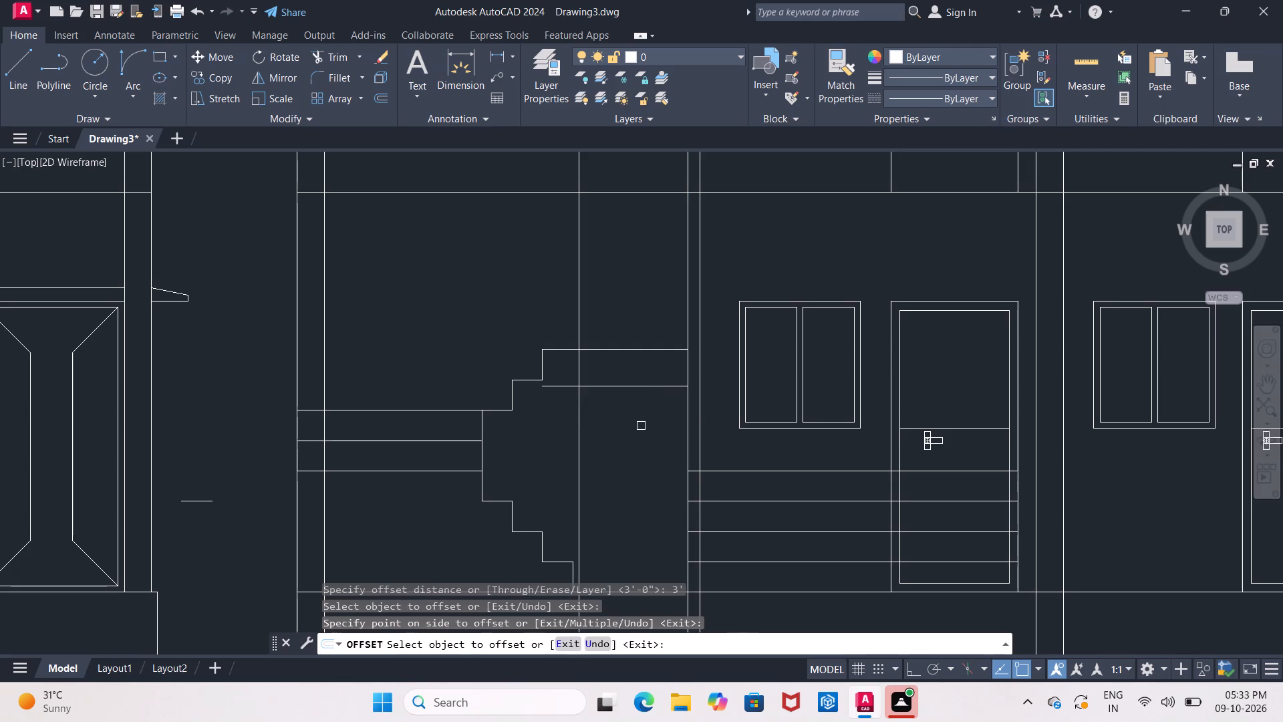
key(Escape)
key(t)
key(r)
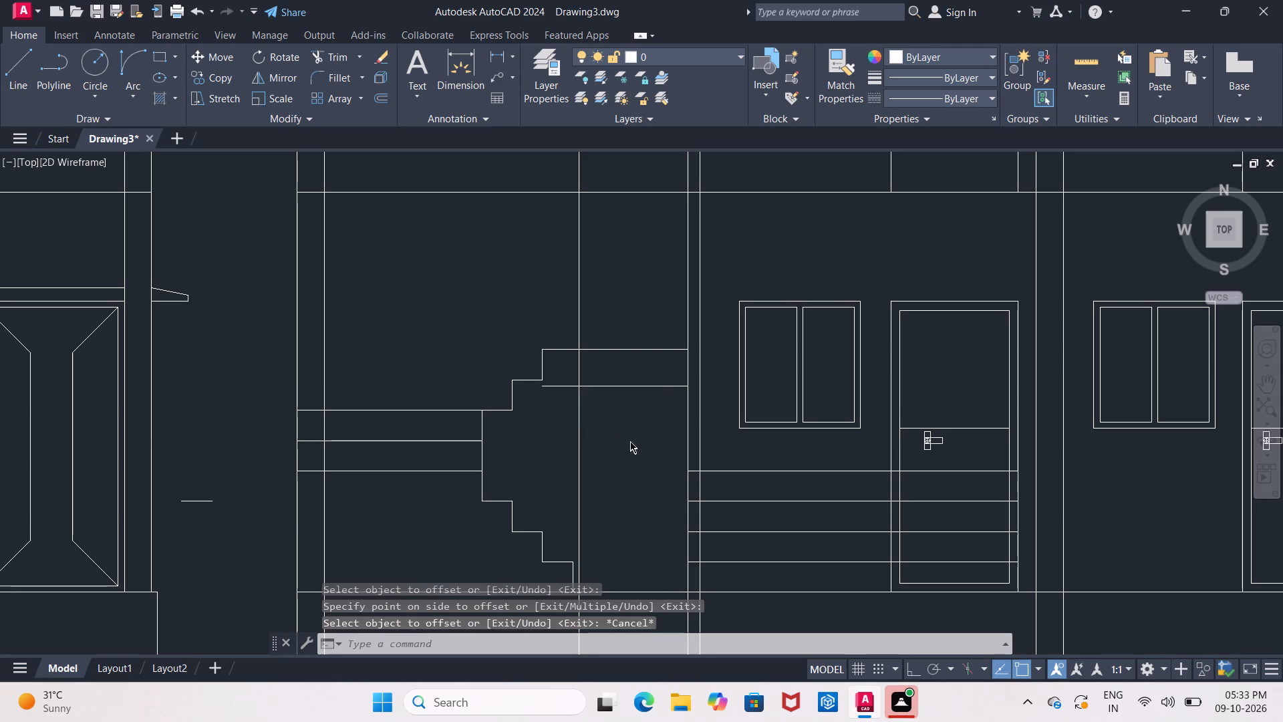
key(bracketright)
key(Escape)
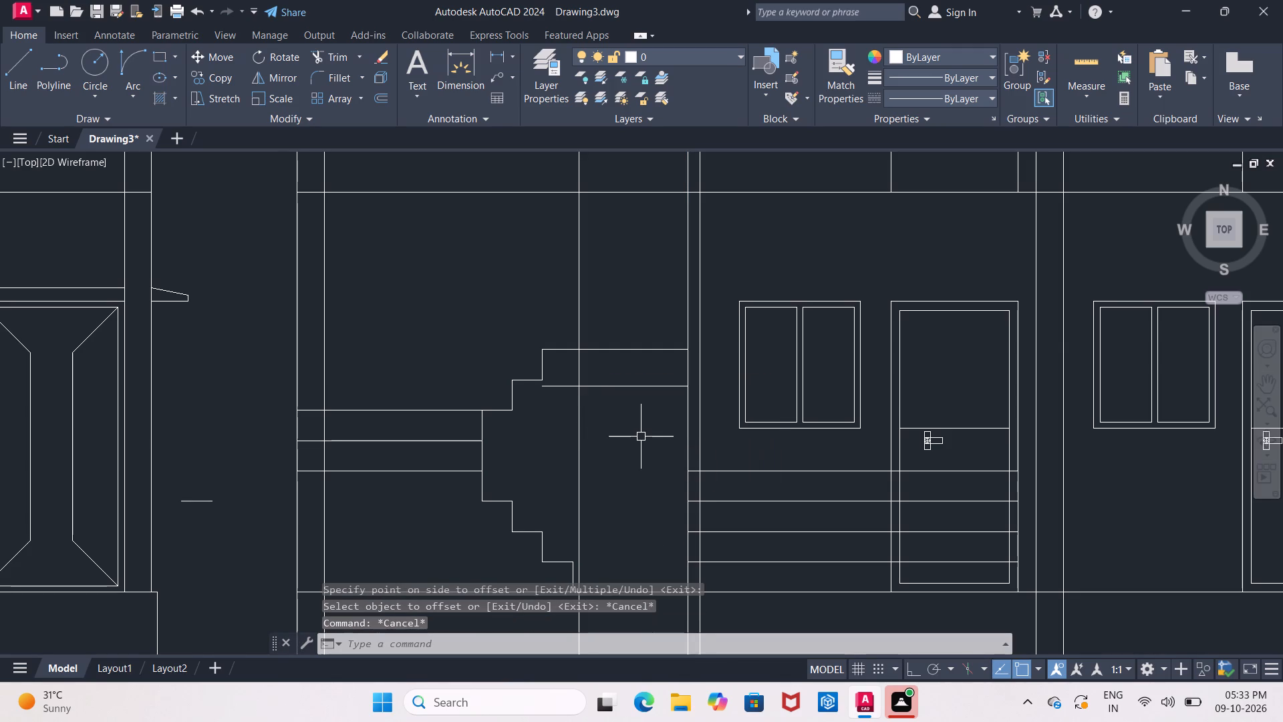
Trim the 3' offset vertical between the upper horizontal line and ground line, plus the lower tread offset's end beyond that vertical.
text(TR)
key(Return)
key(Return)
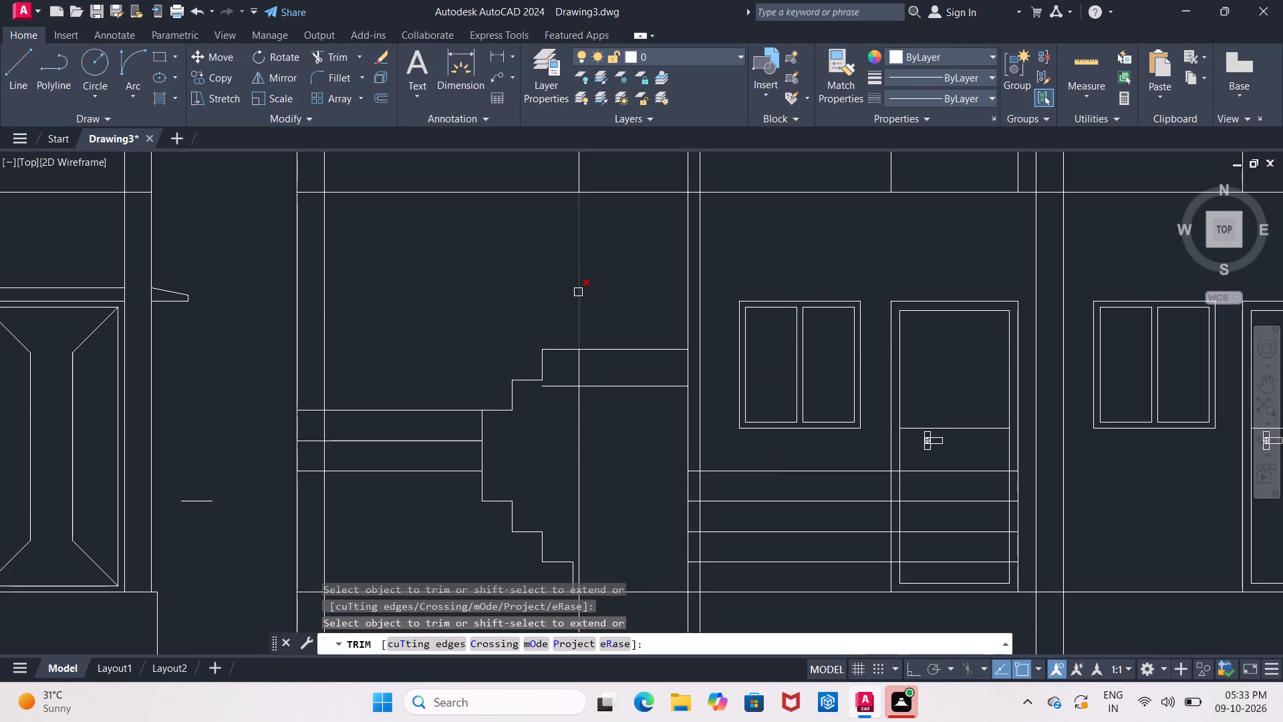
click(578, 292)
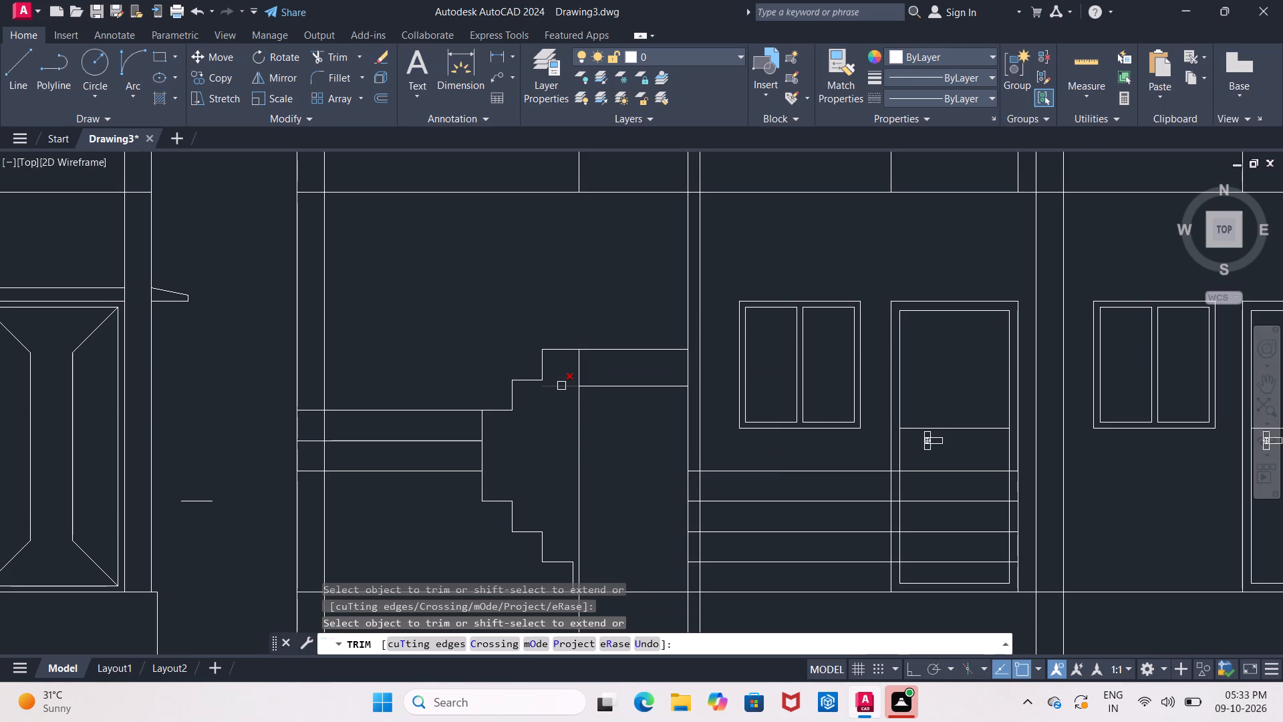
click(561, 386)
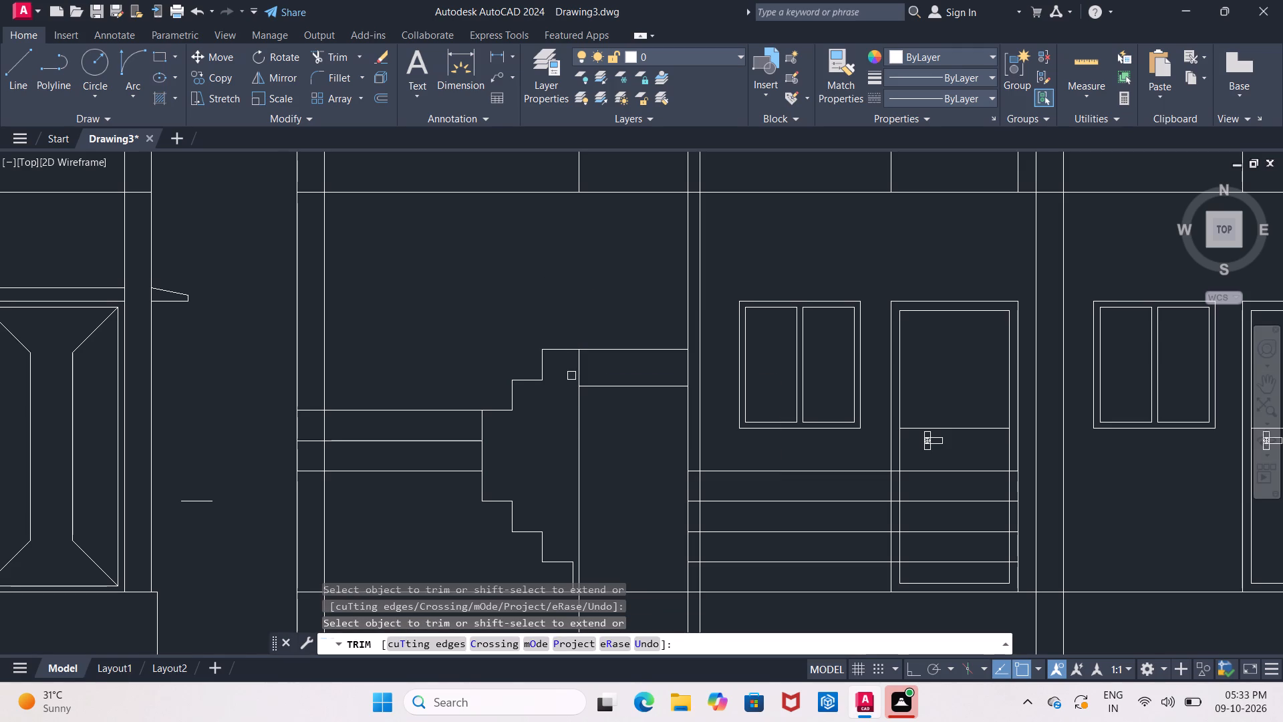
click(577, 371)
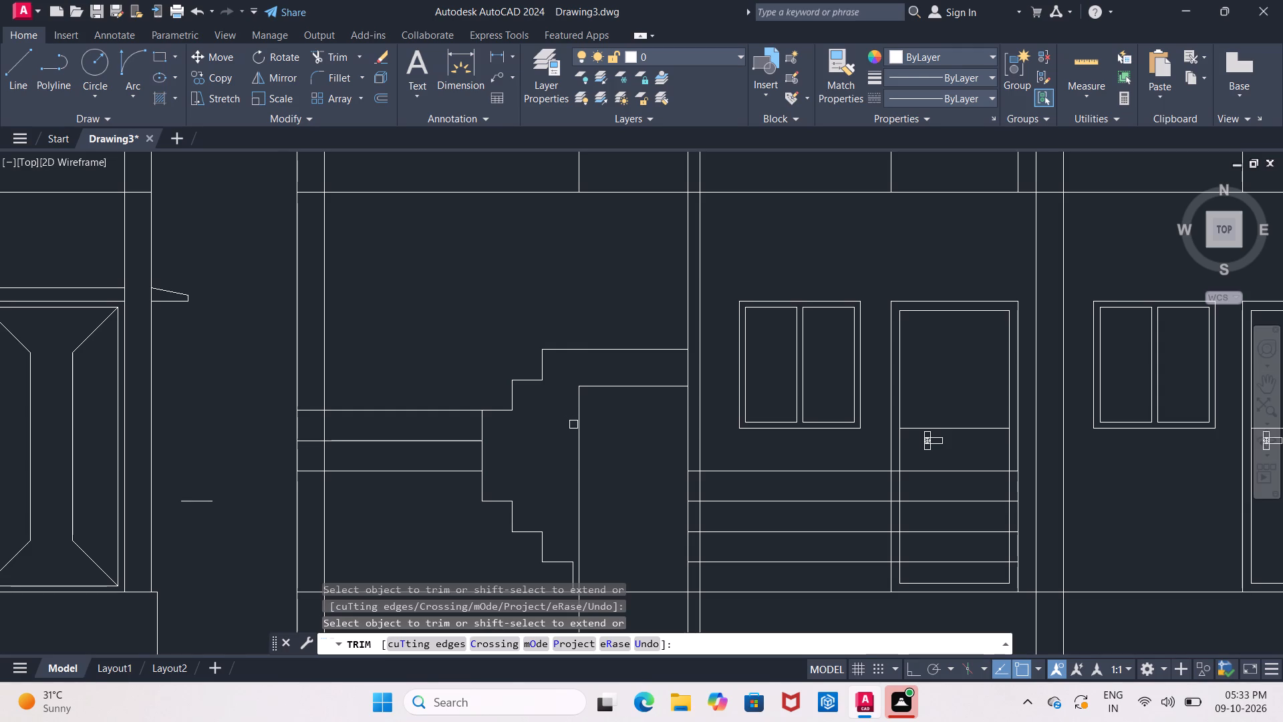
click(577, 425)
scroll(575, 423, down, 2)
scroll(573, 425, up, 2)
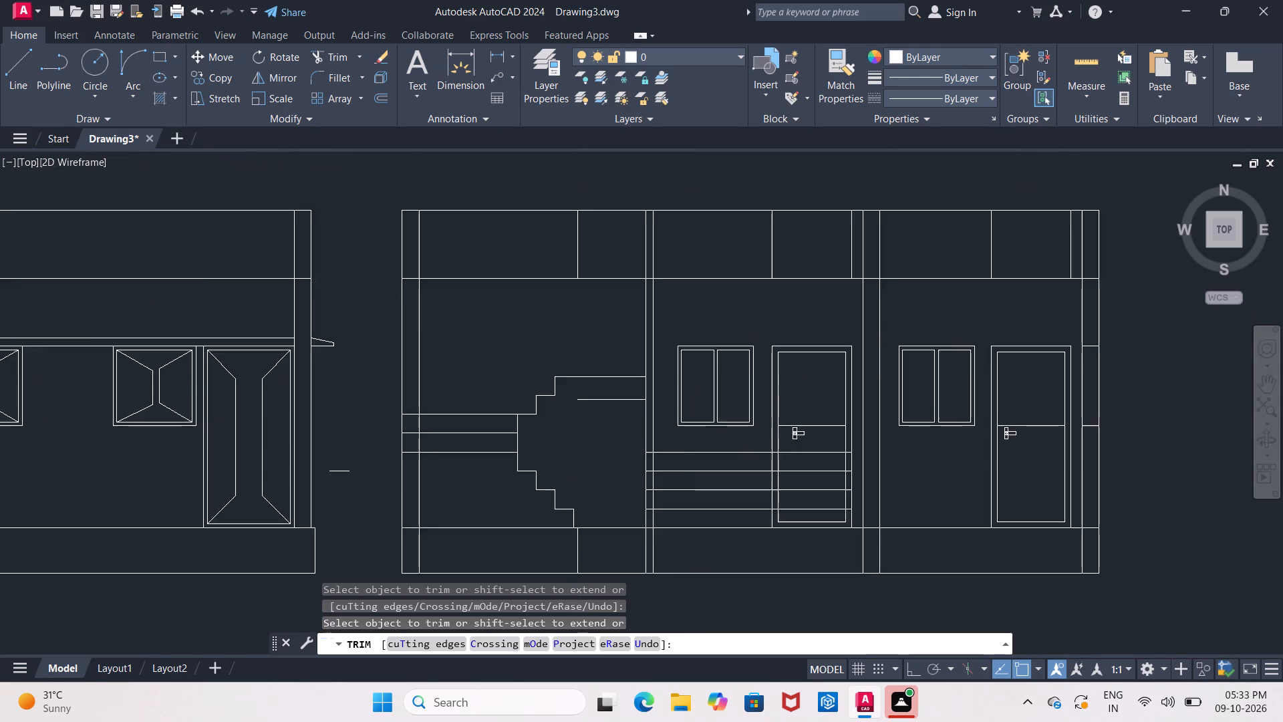
middle_drag(573, 425, 573, 438)
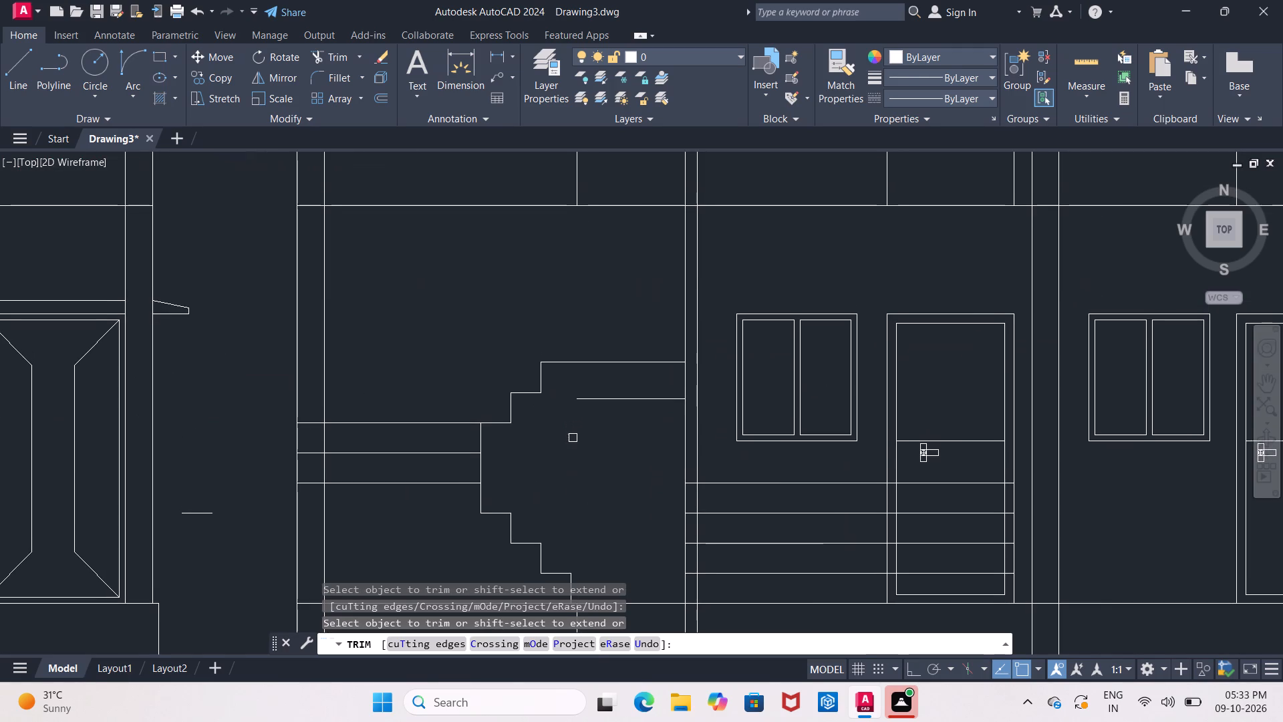
scroll(573, 437, up, 1)
key(Escape)
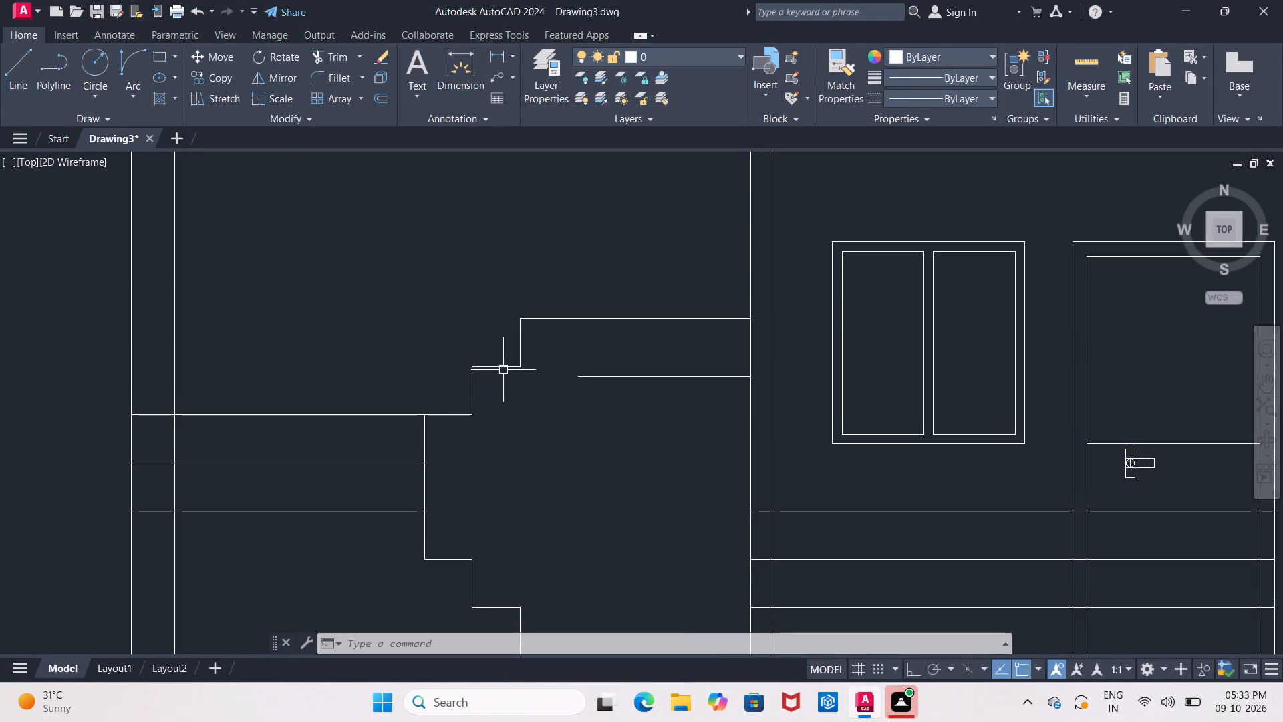
Draw a sloped line from the end of the landing's lowest horizontal line to the free end of the upper slab's underside line.
click(19, 82)
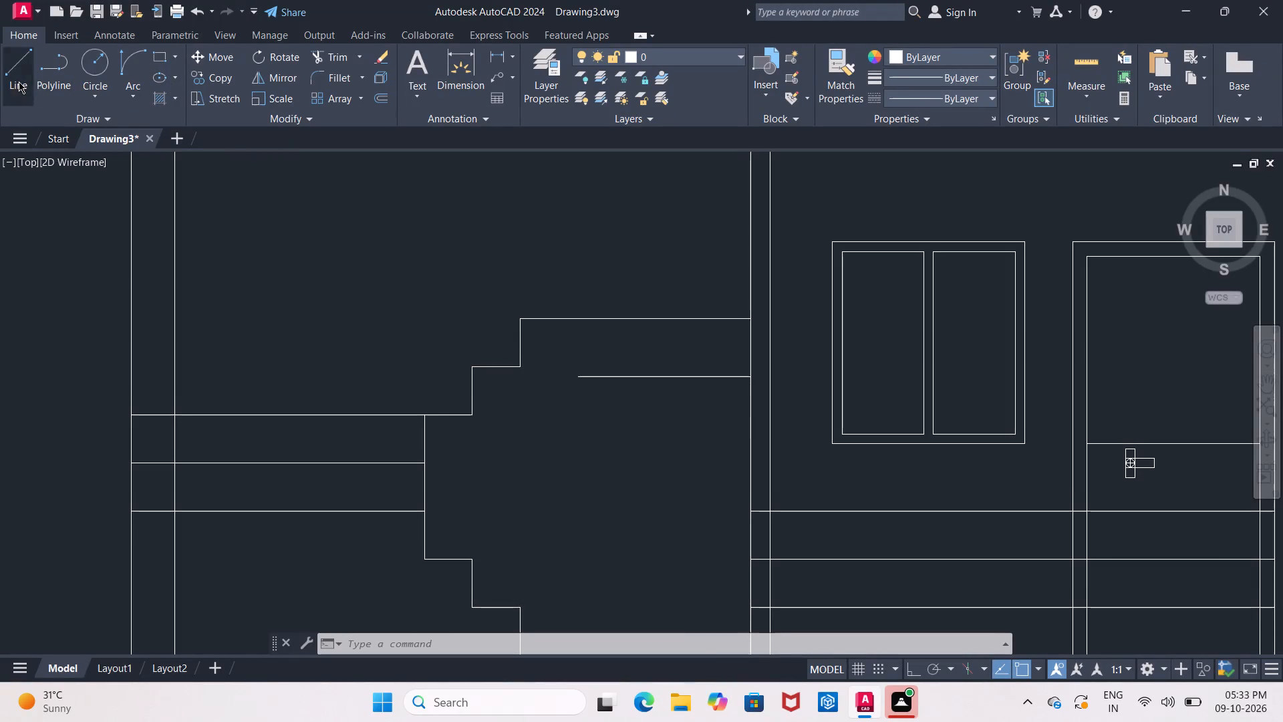
click(426, 515)
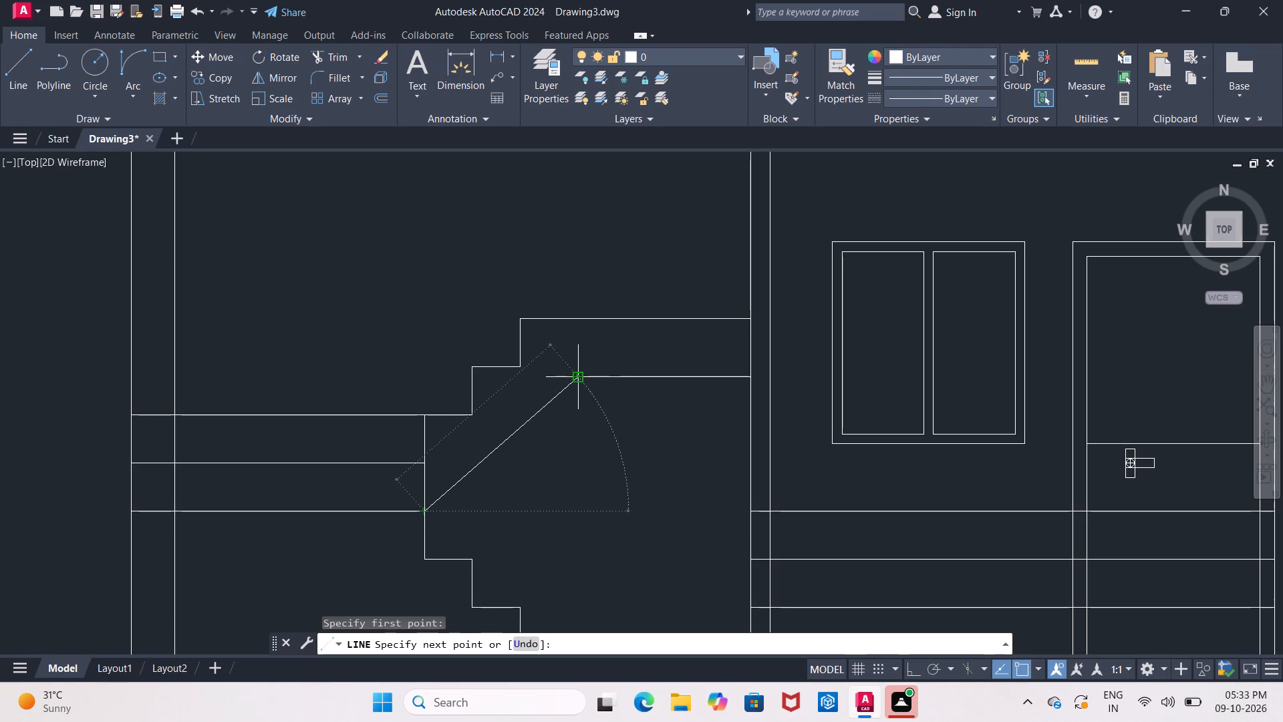
click(577, 374)
key(Escape)
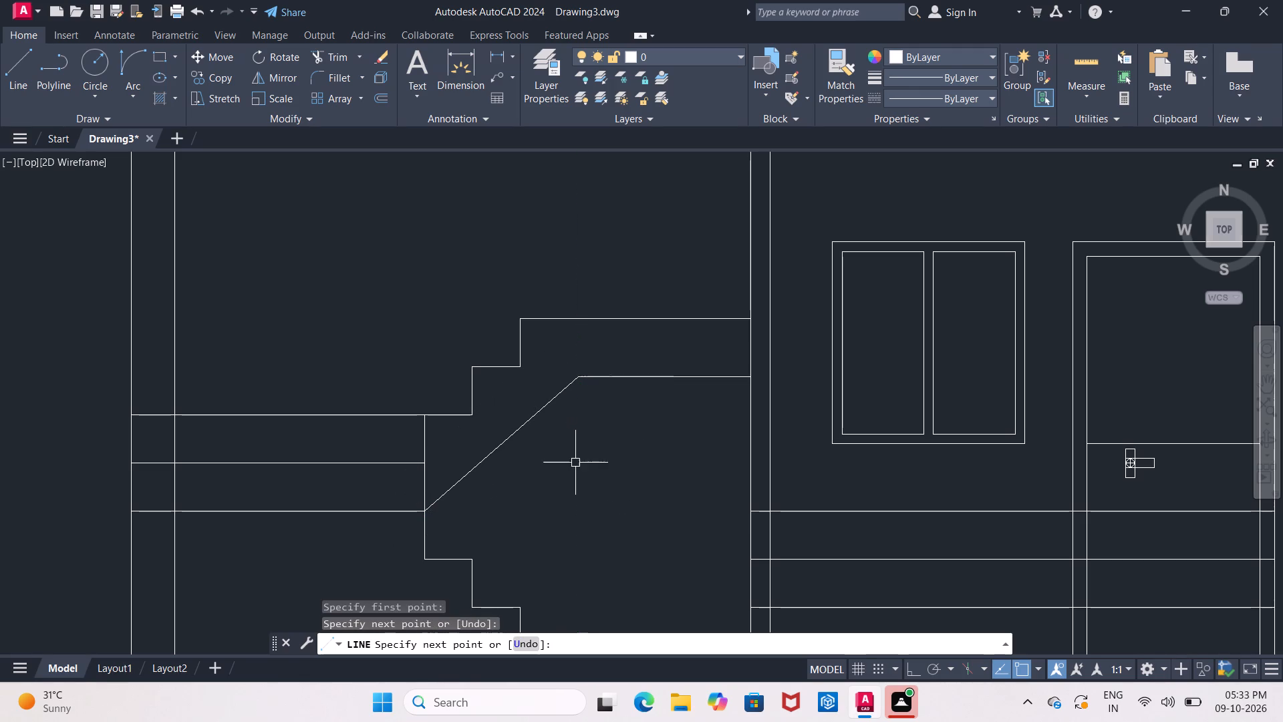
Trim the three horizontal landing lines where they cross between the two lines of the staircase bay's outer wall.
scroll(578, 461, down, 1)
middle_drag(578, 462, 603, 355)
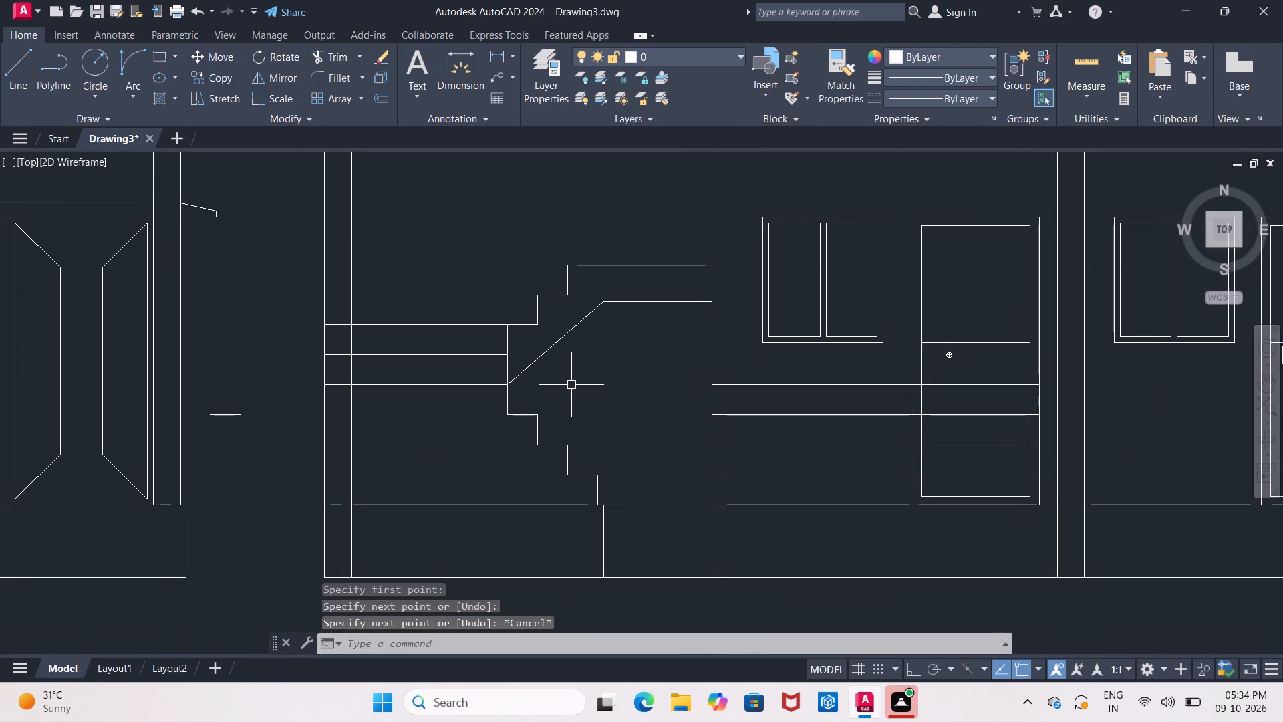
middle_drag(551, 389, 629, 363)
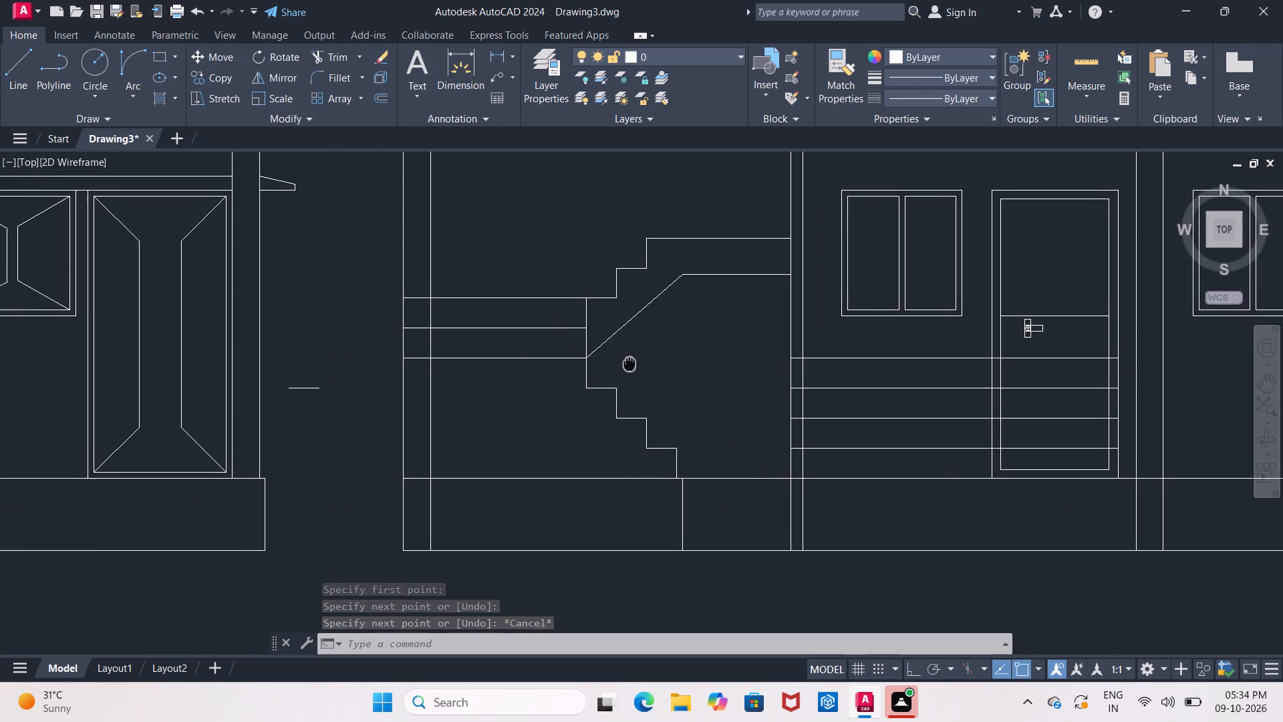
middle_drag(629, 363, 619, 374)
middle_drag(615, 374, 596, 378)
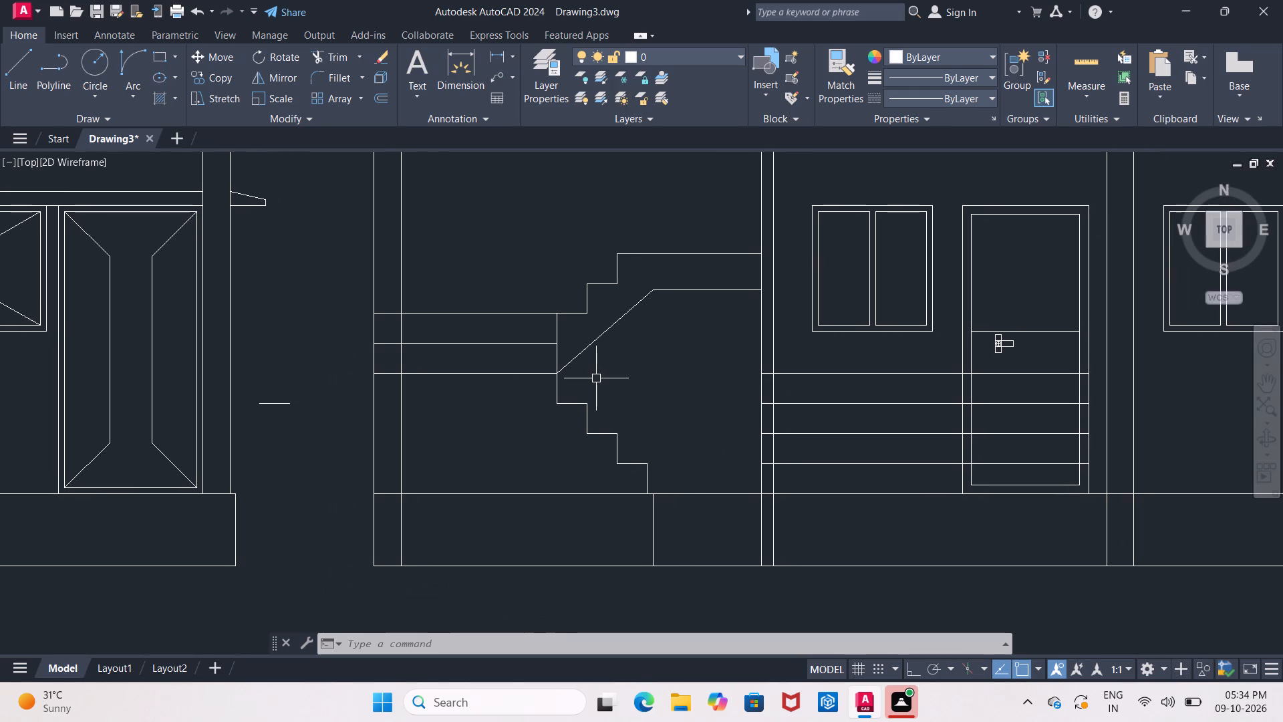
middle_drag(596, 378, 587, 381)
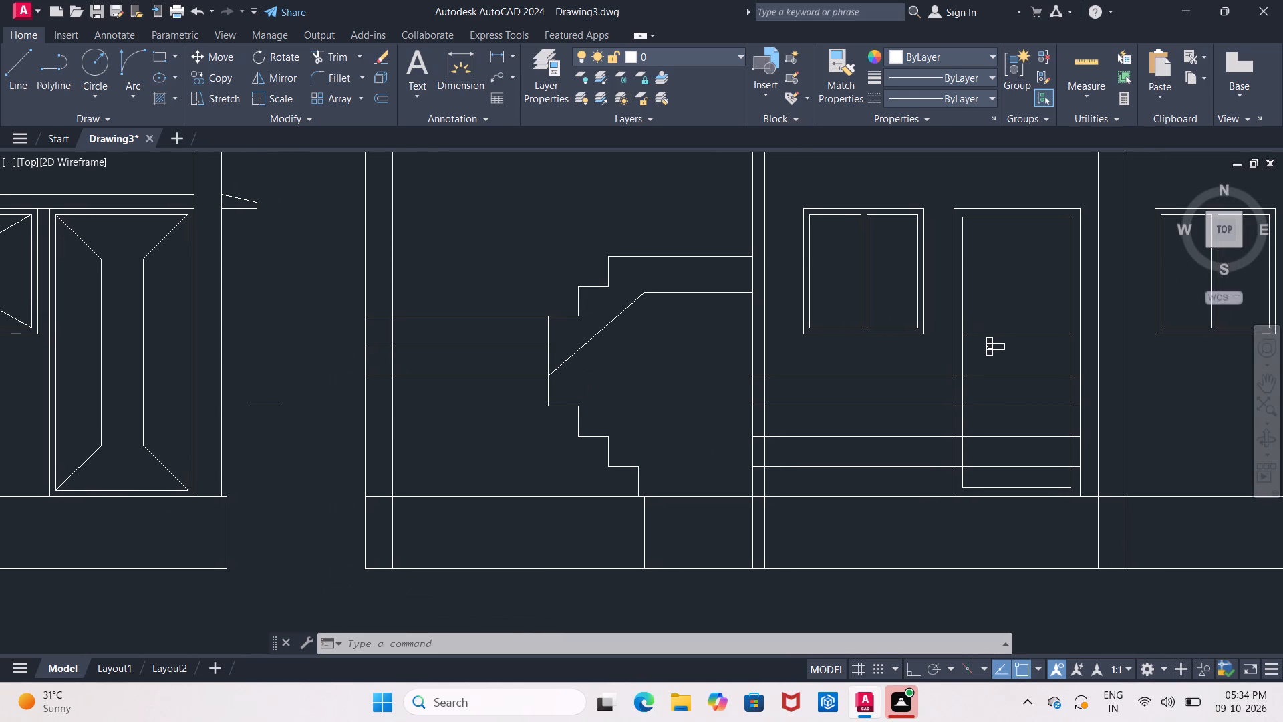
middle_click(587, 381)
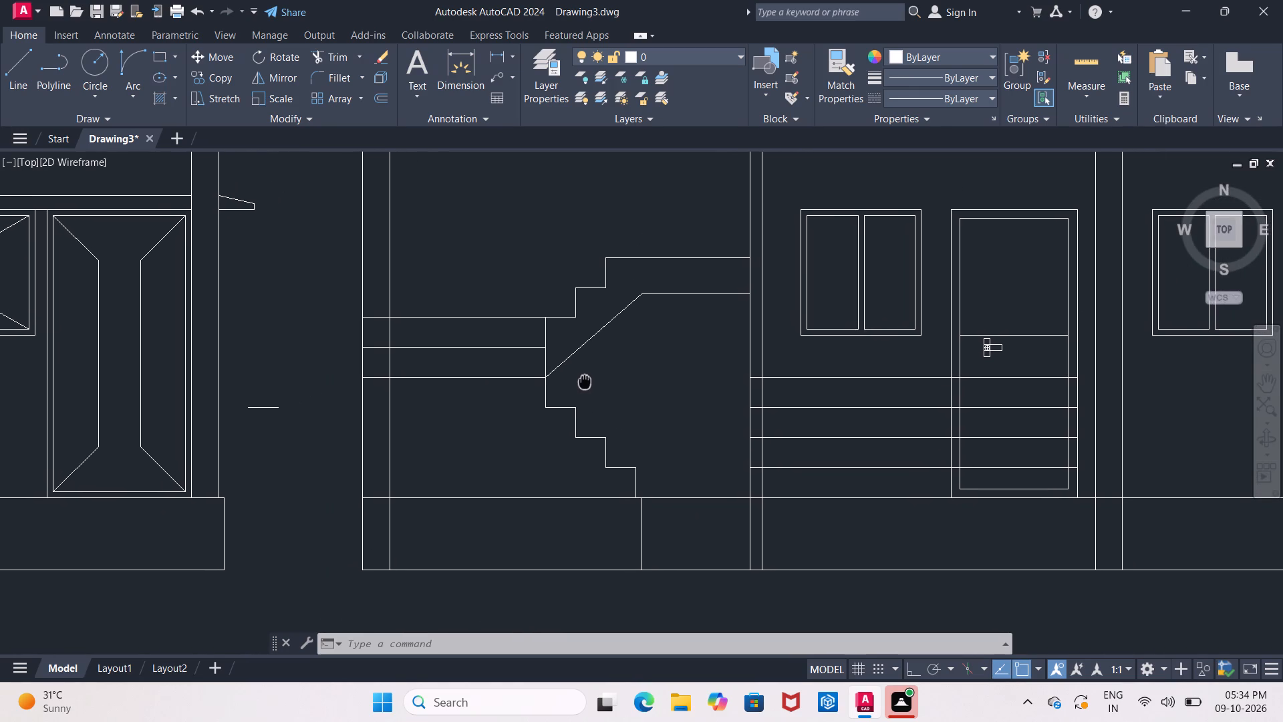
scroll(585, 386, down, 1)
middle_drag(593, 390, 635, 383)
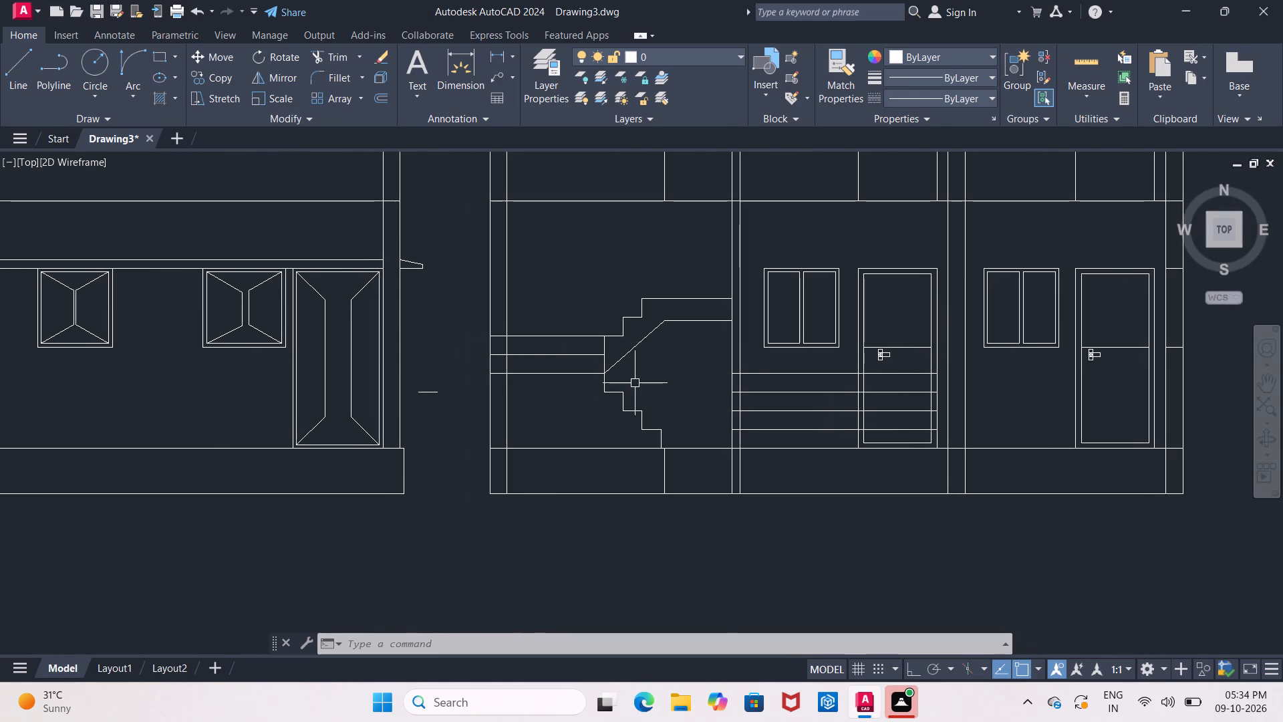
scroll(555, 400, up, 1)
key(Escape)
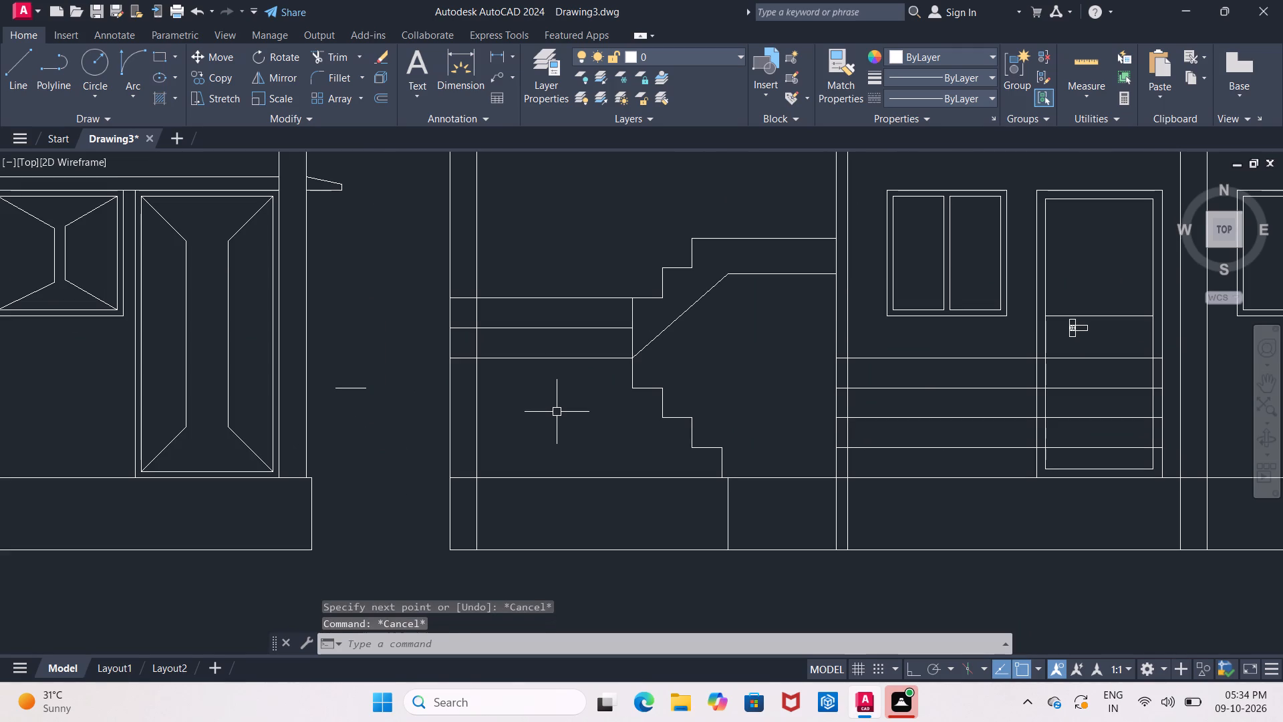
text(TR)
key(Return)
key(Return)
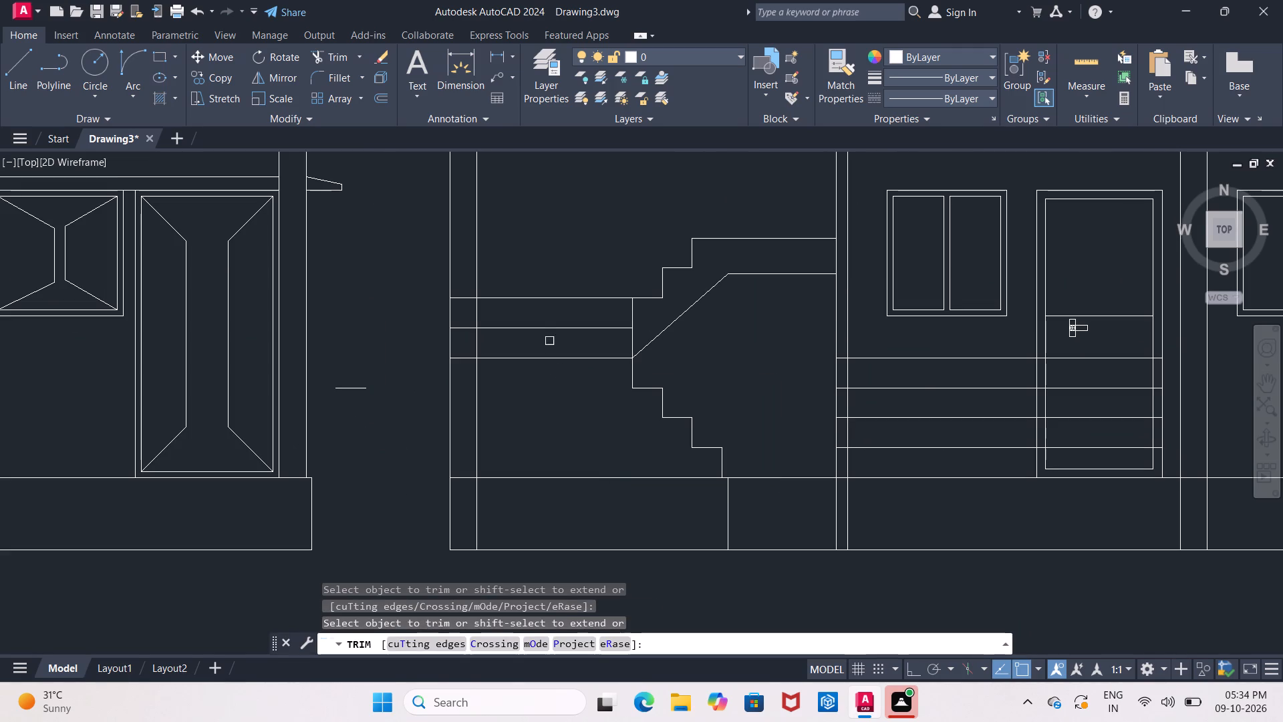
drag(467, 283, 463, 358)
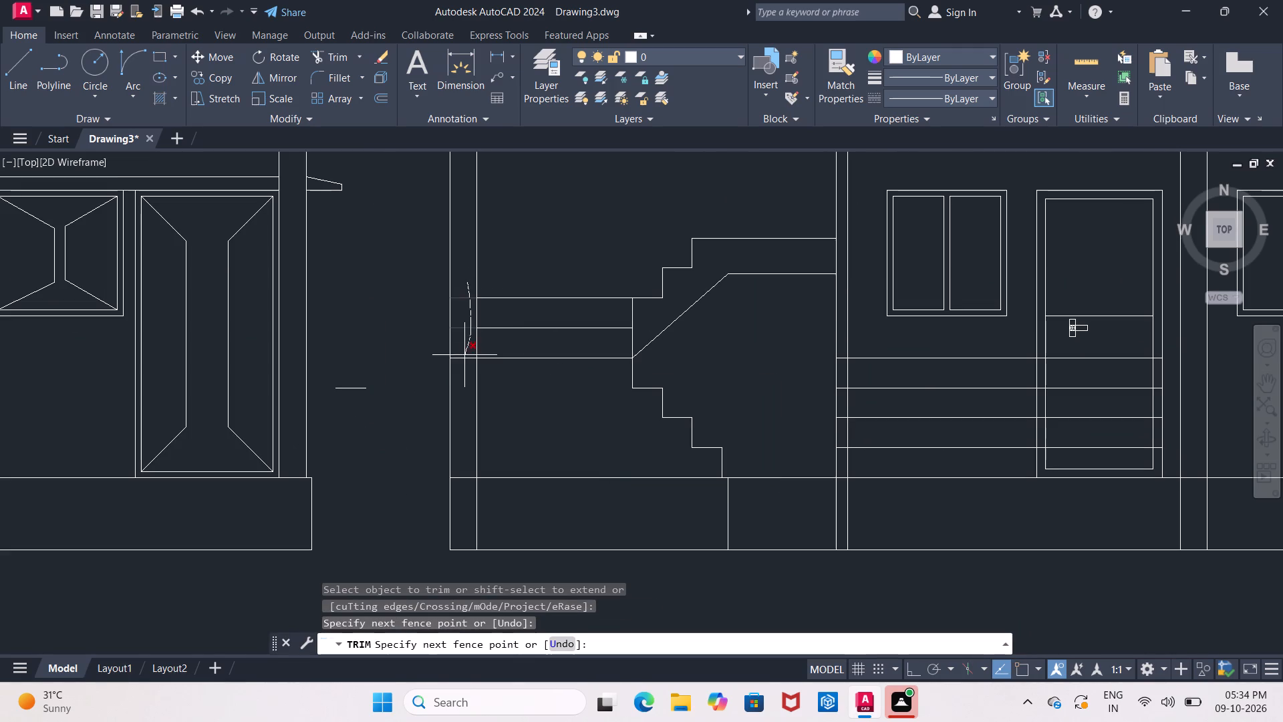
drag(463, 358, 460, 372)
scroll(525, 396, up, 1)
middle_drag(525, 396, 488, 400)
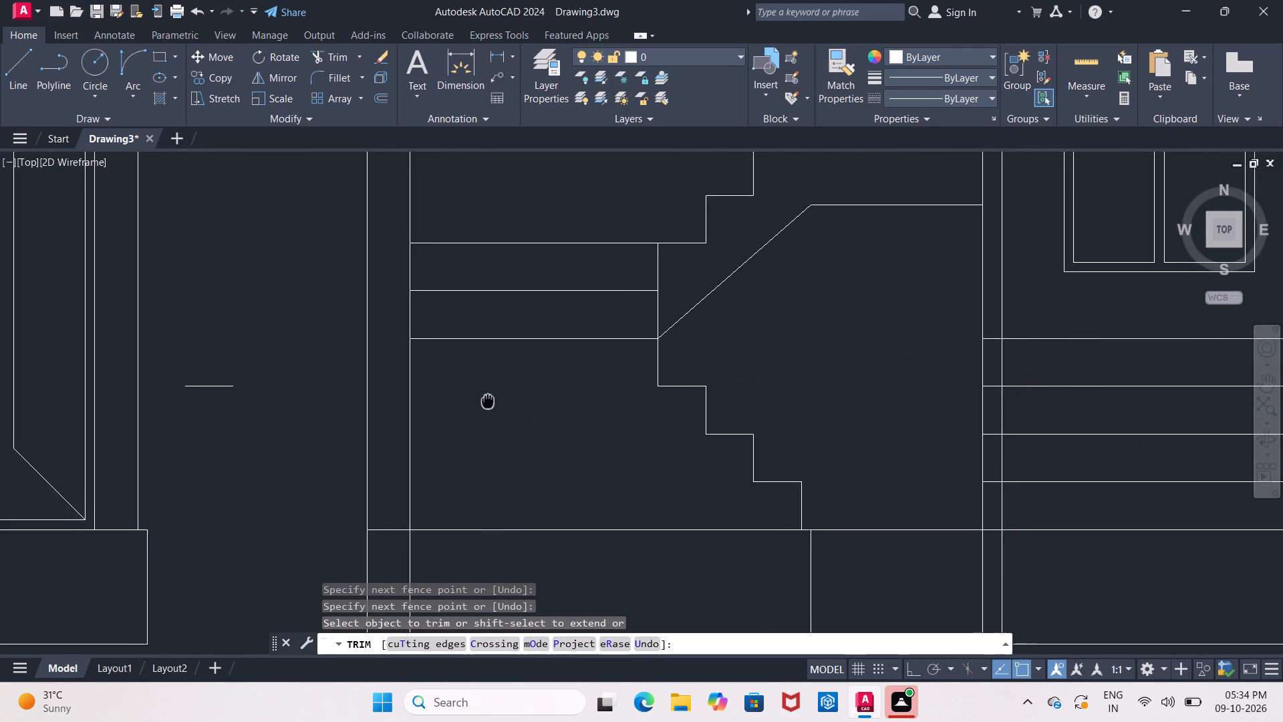
middle_drag(488, 400, 487, 400)
middle_drag(641, 412, 591, 409)
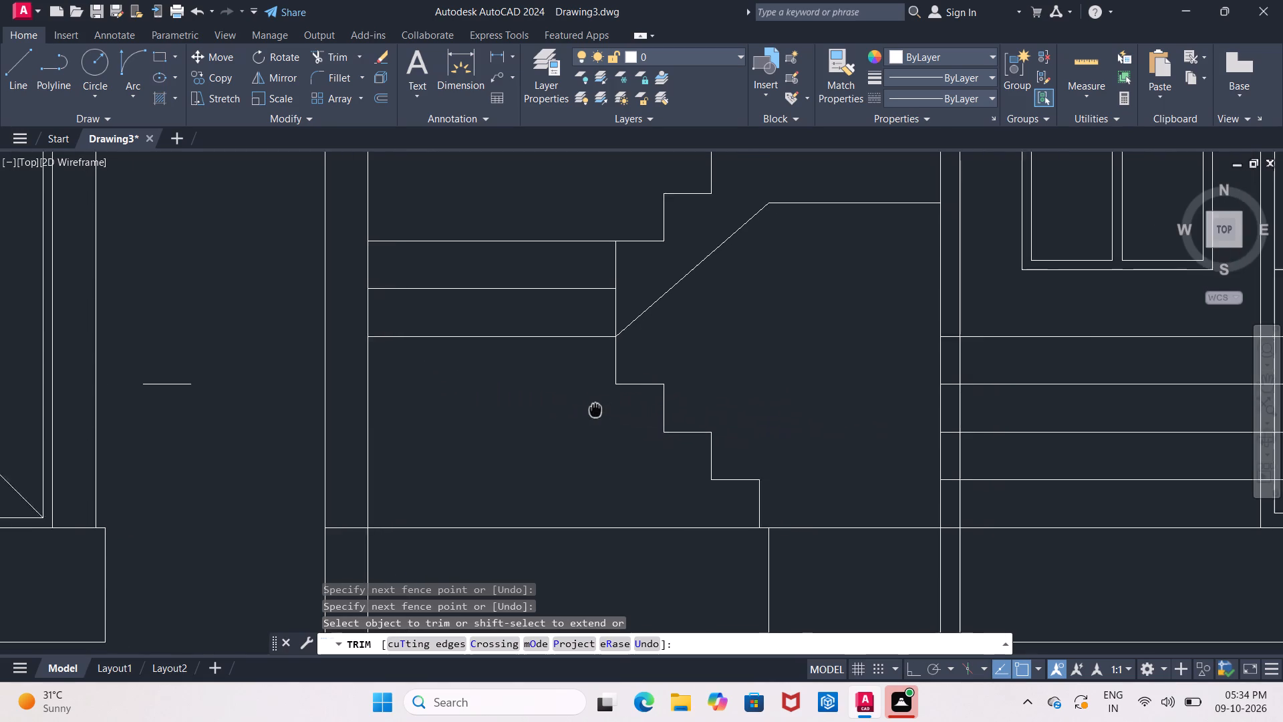
middle_drag(591, 409, 587, 407)
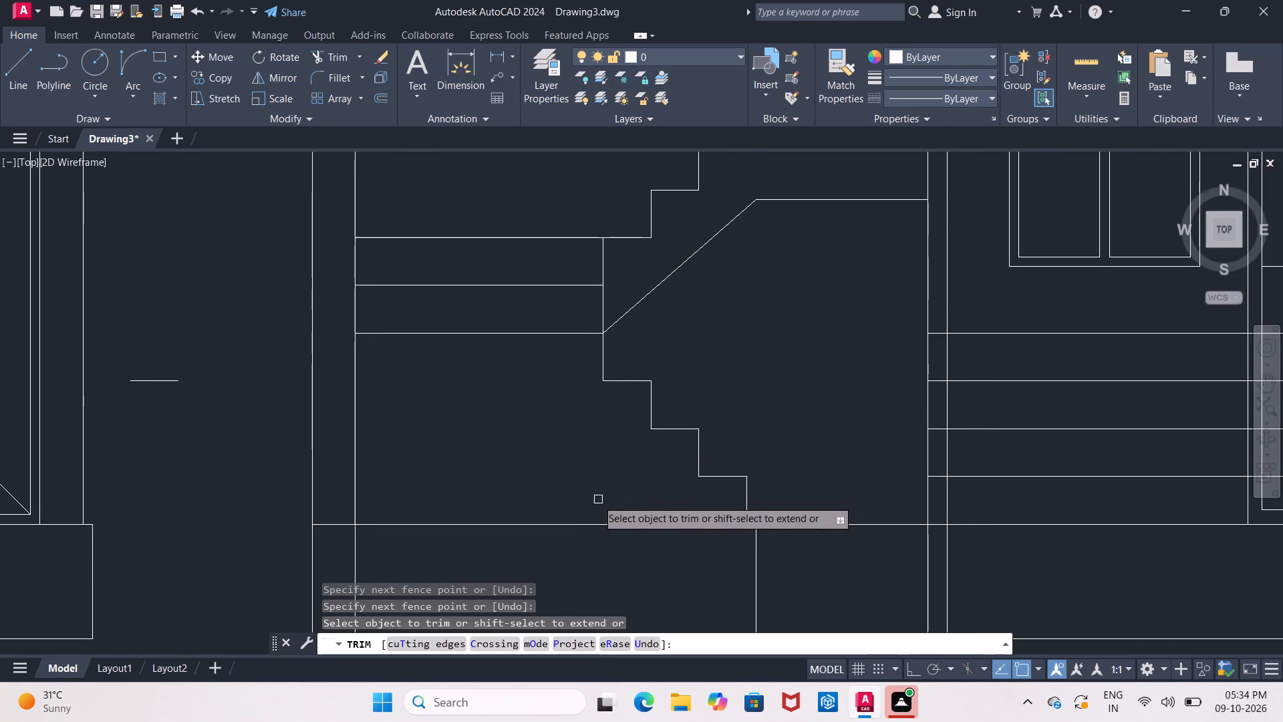
key(Escape)
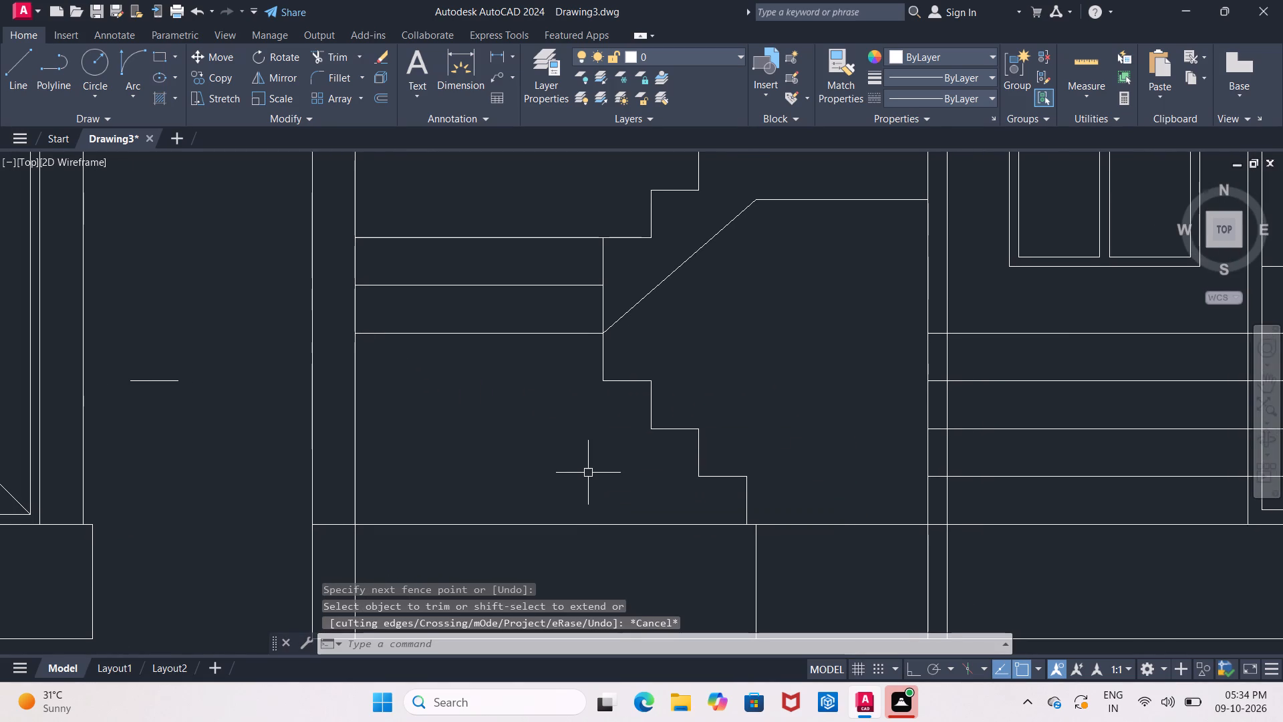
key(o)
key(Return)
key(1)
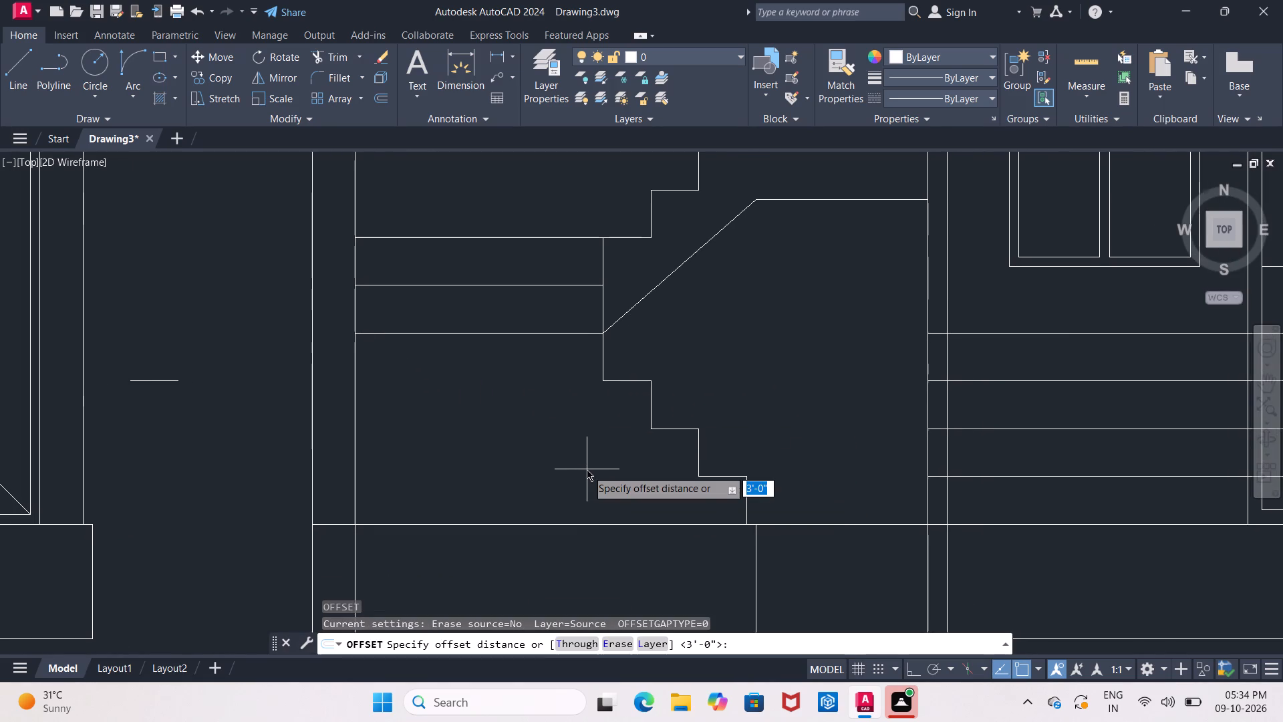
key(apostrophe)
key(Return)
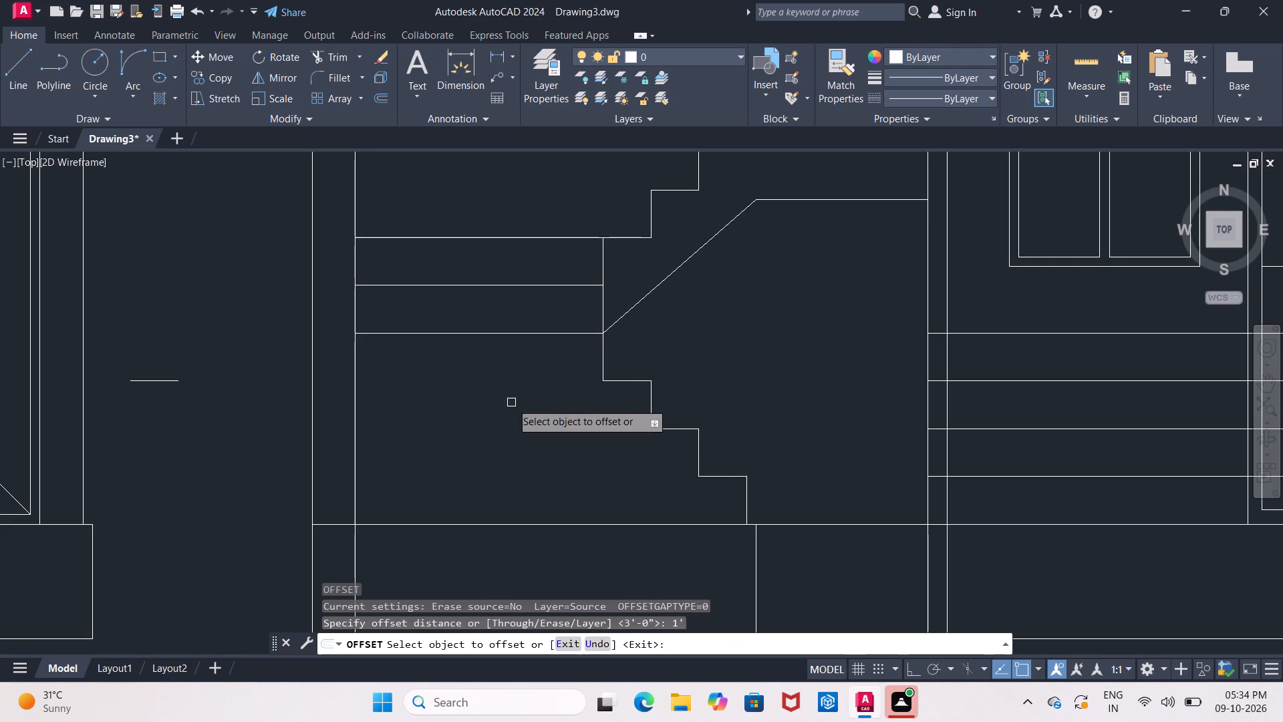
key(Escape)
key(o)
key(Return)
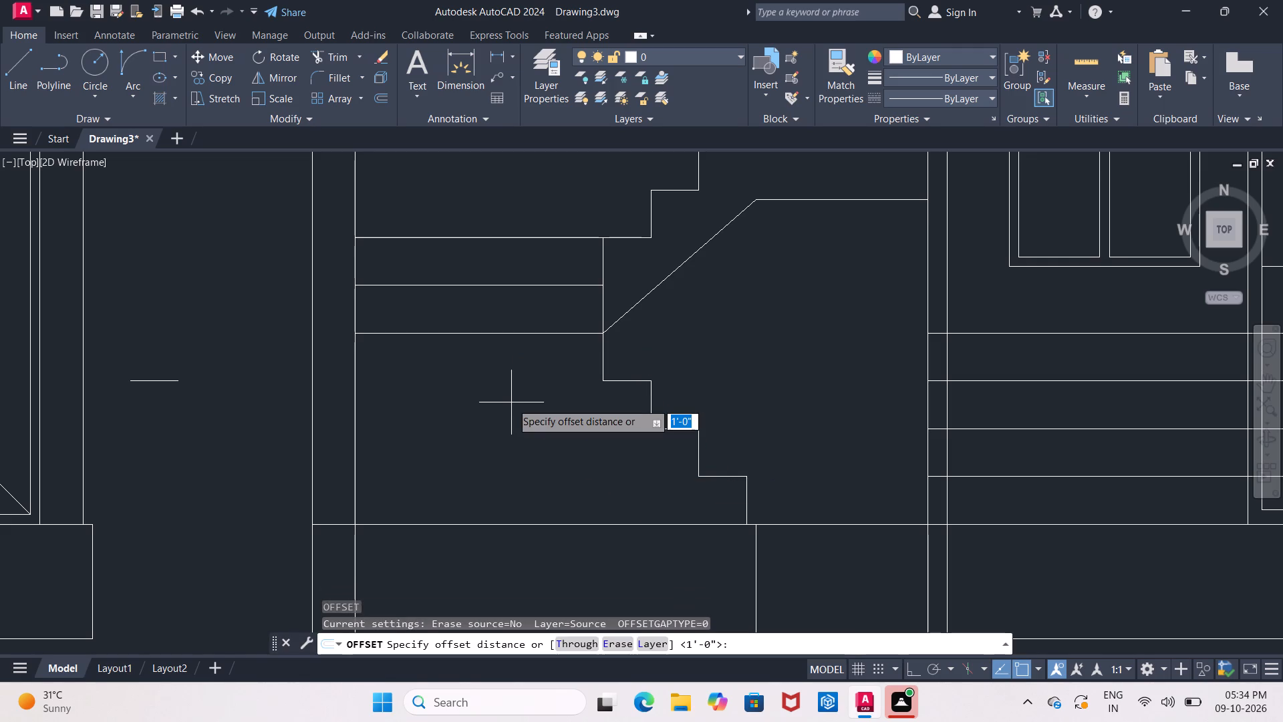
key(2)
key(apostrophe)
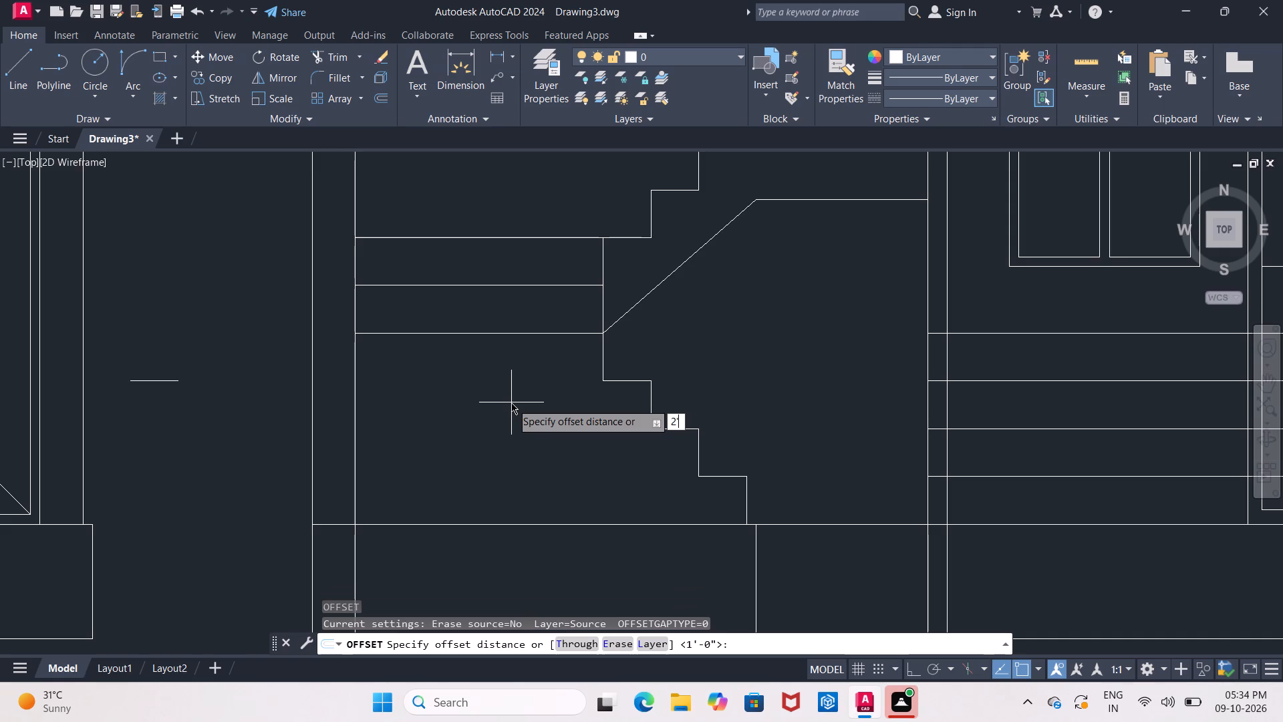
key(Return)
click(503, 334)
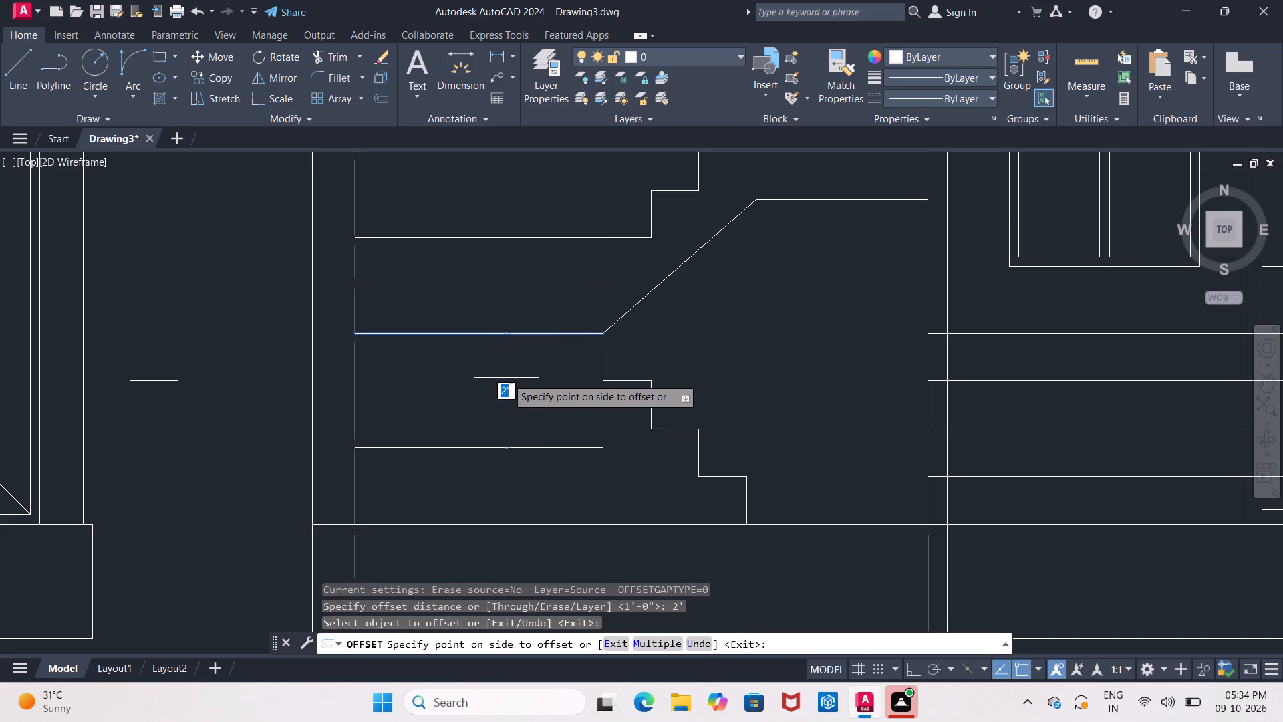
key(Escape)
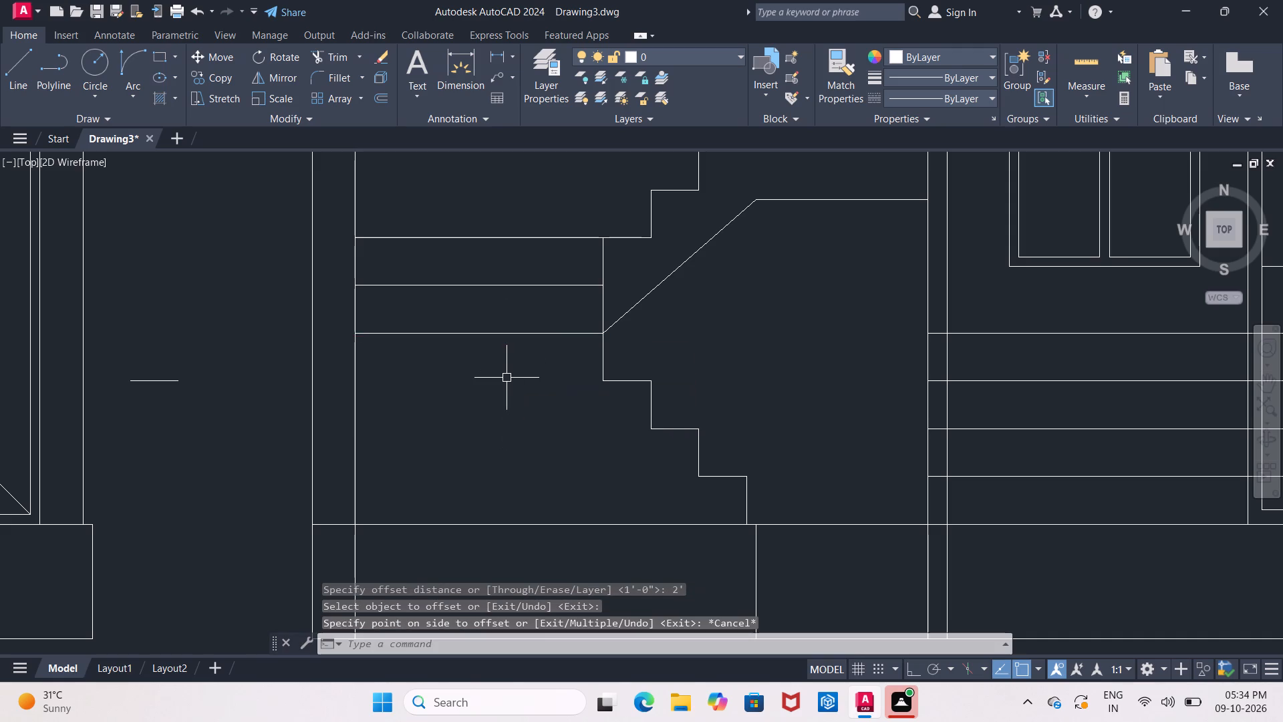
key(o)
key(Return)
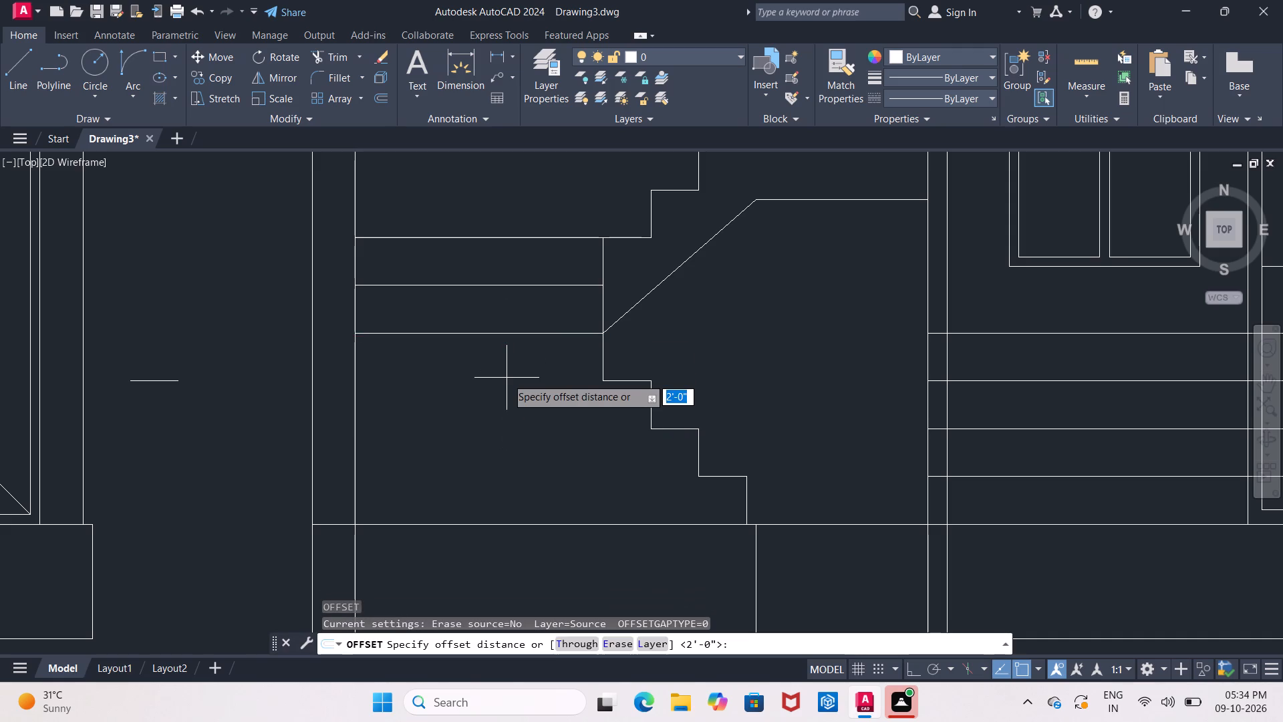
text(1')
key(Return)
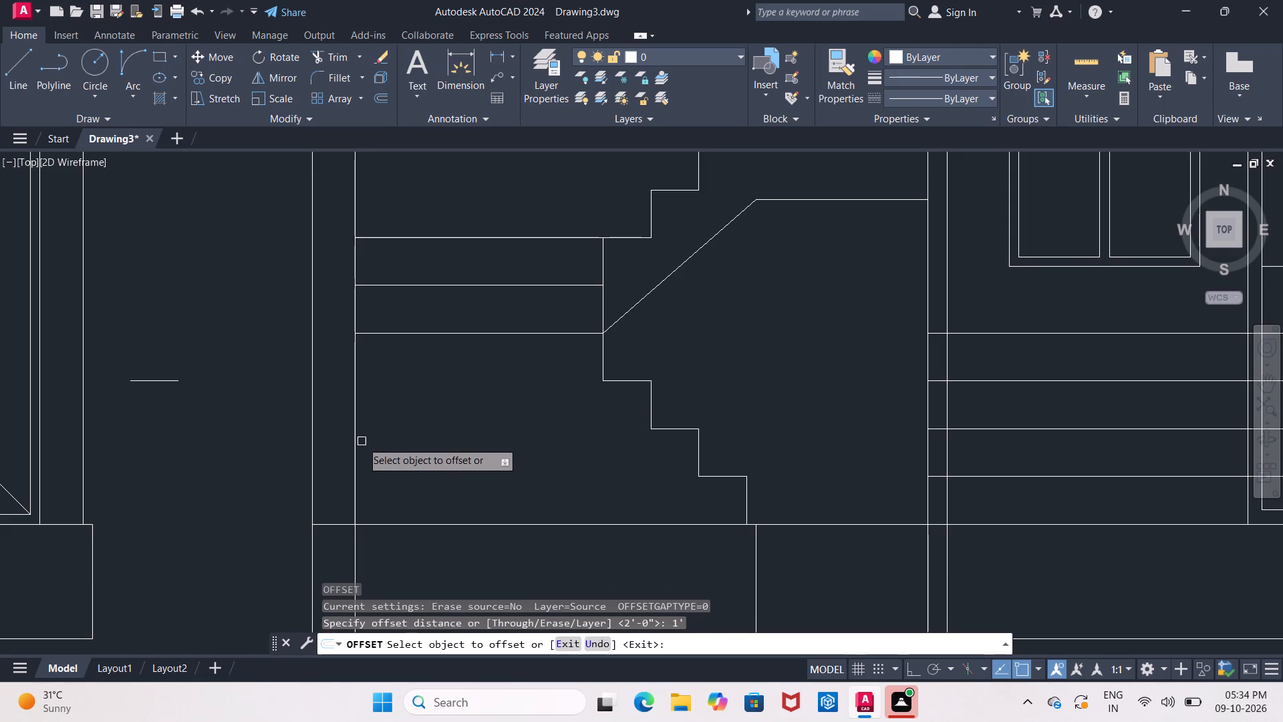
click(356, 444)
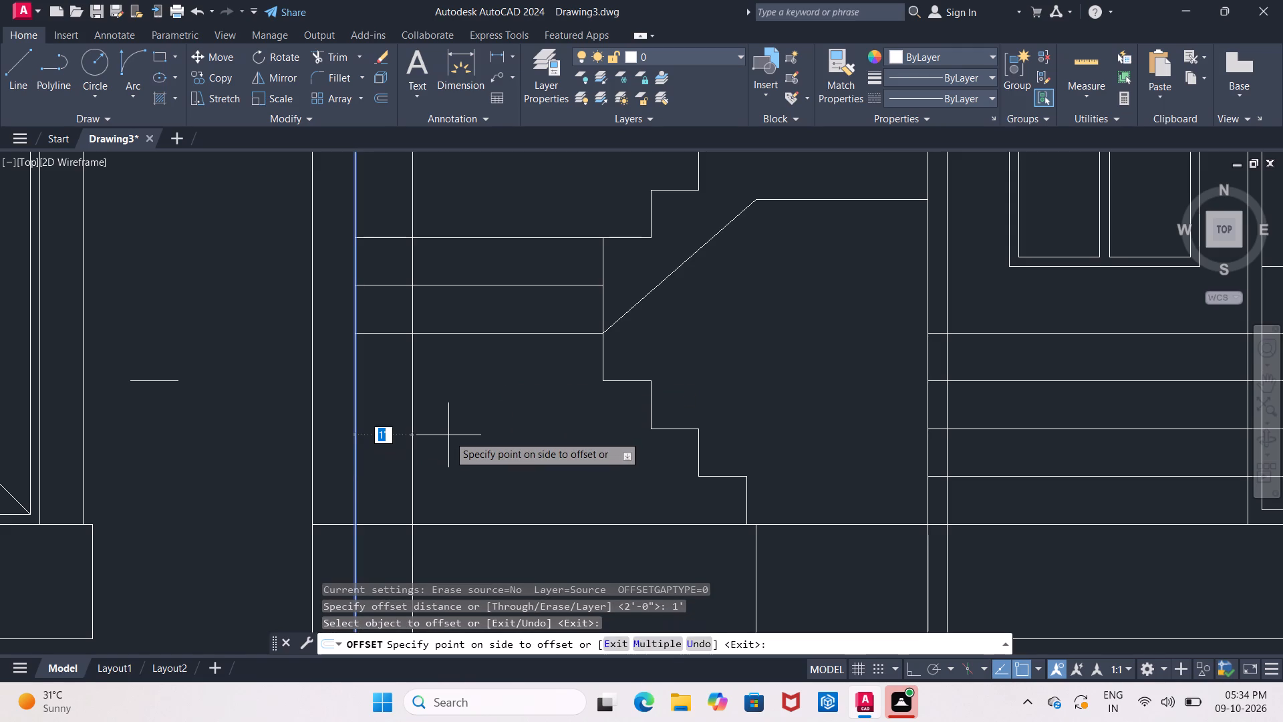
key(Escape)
Offset the vertical line at the landing's stair end 1'5" across the landing toward the outer wall.
key(o)
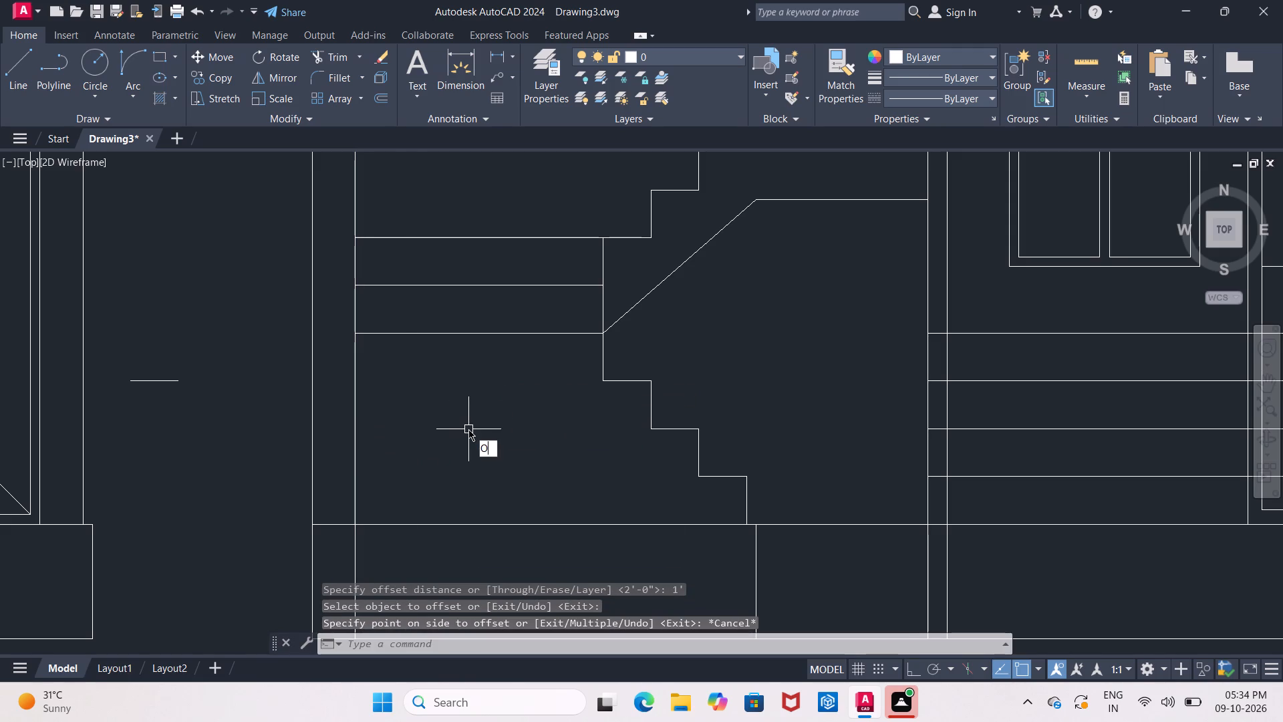
key(Return)
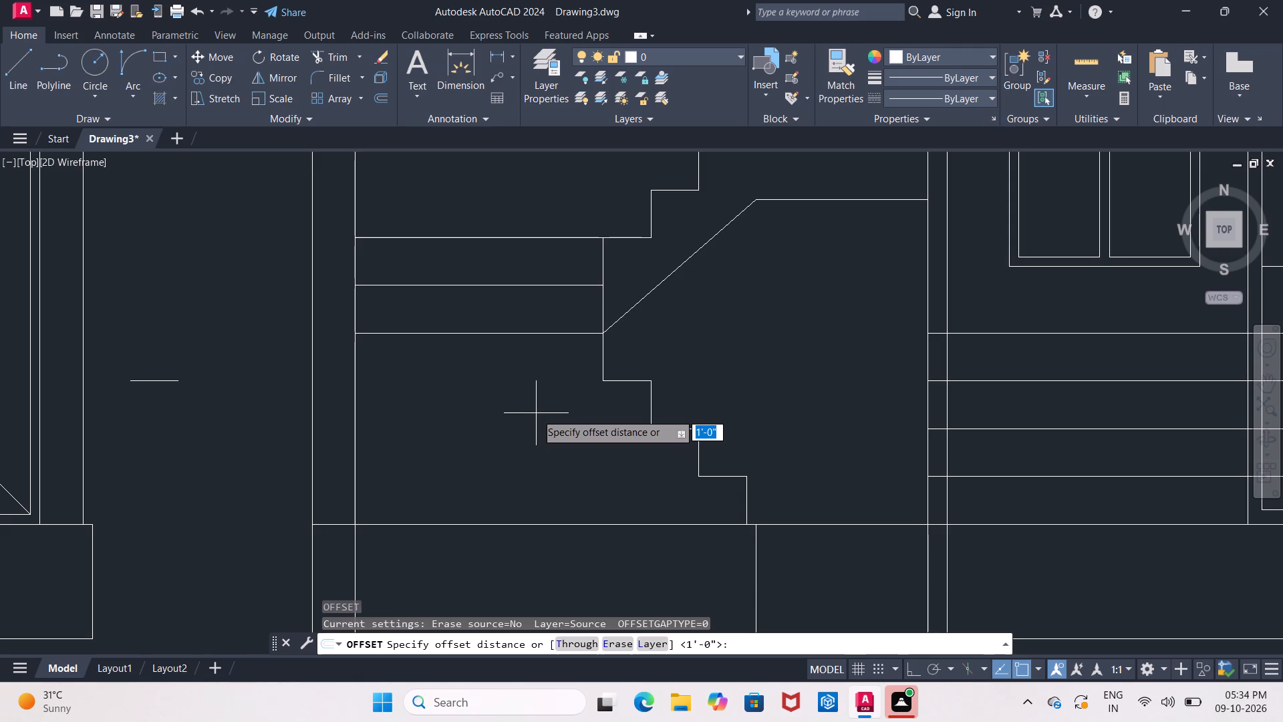
key(Return)
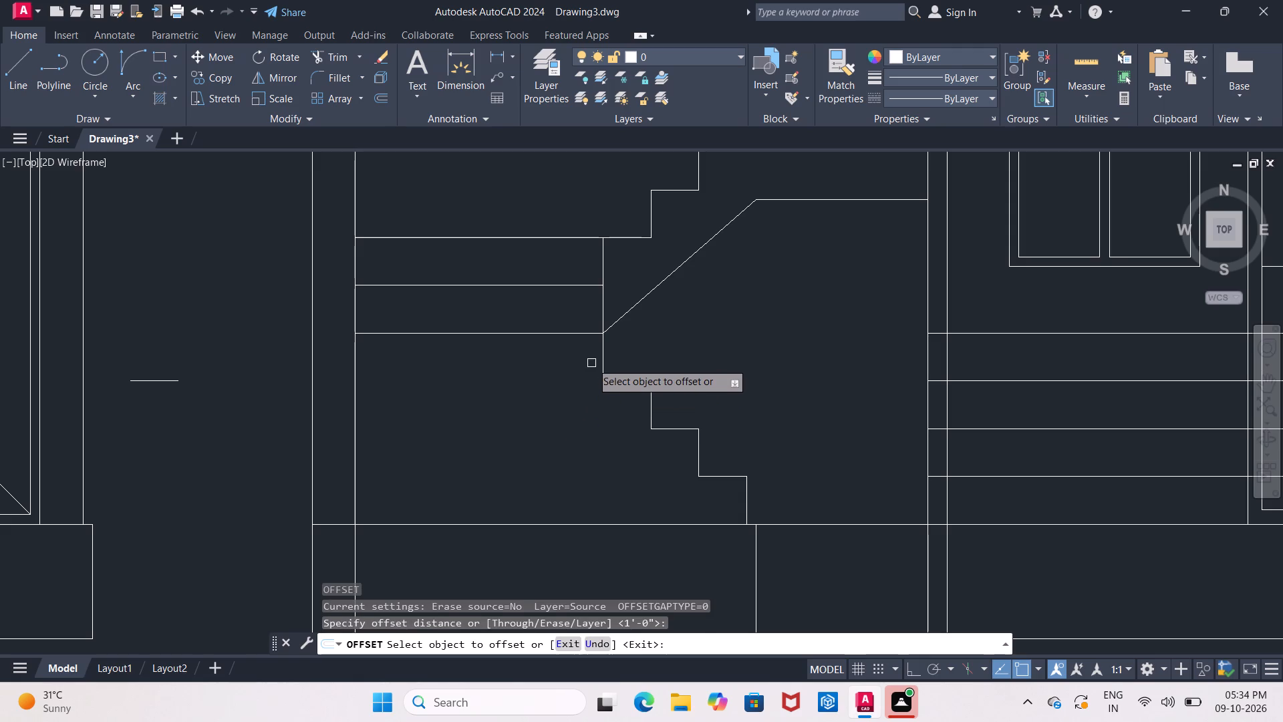
click(589, 369)
click(600, 363)
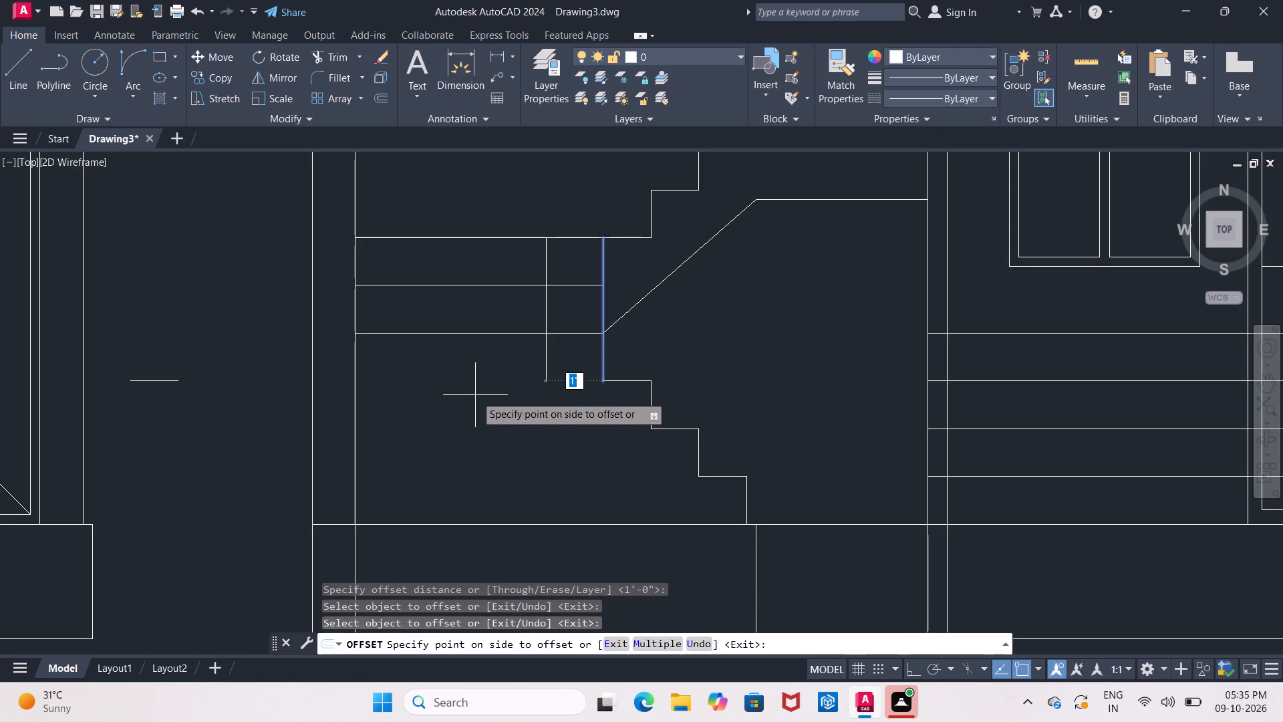
key(BackSpace)
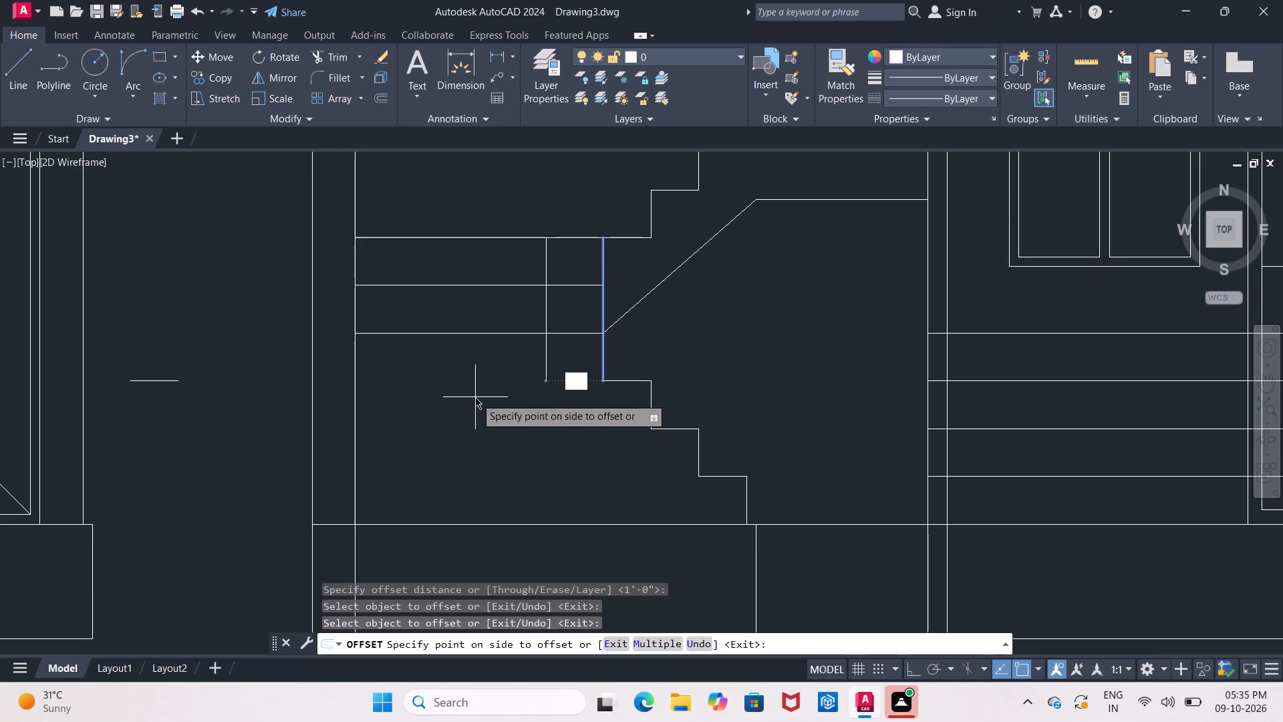
text(1.)
key(BackSpace)
key(BackSpace)
key(1)
text('5)
key(shift+quotedbl)
key(Return)
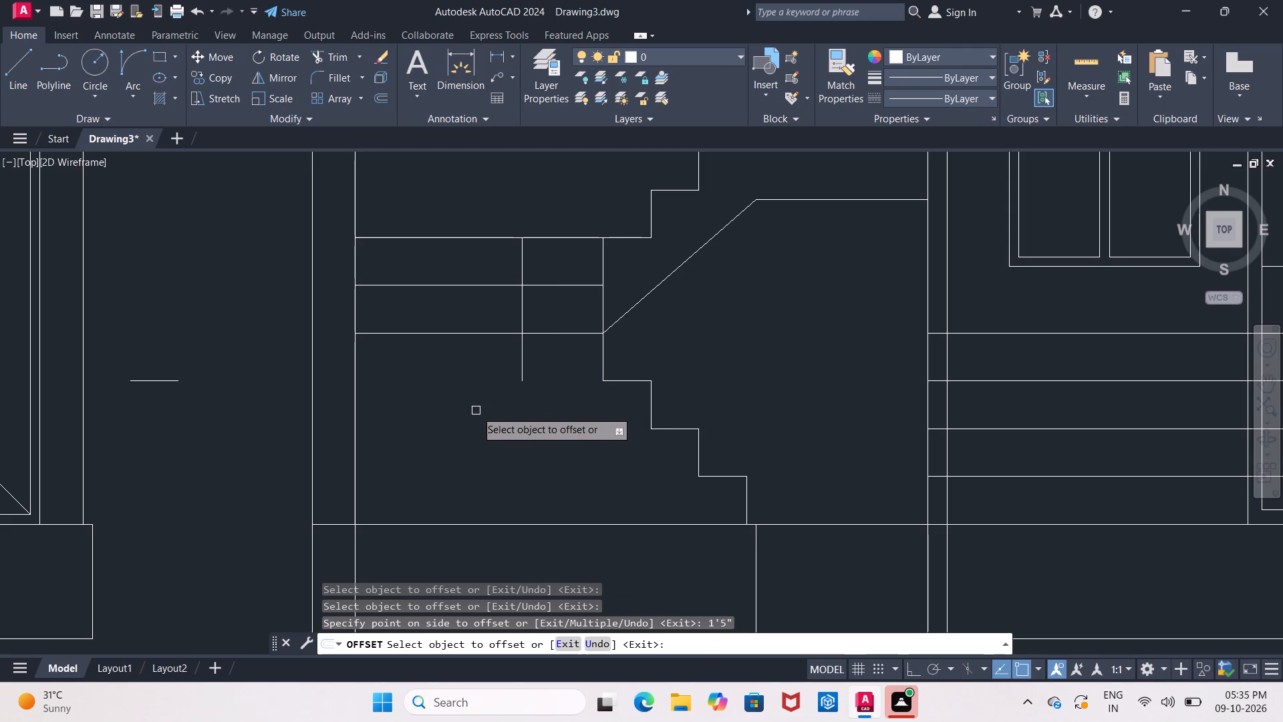
key(Escape)
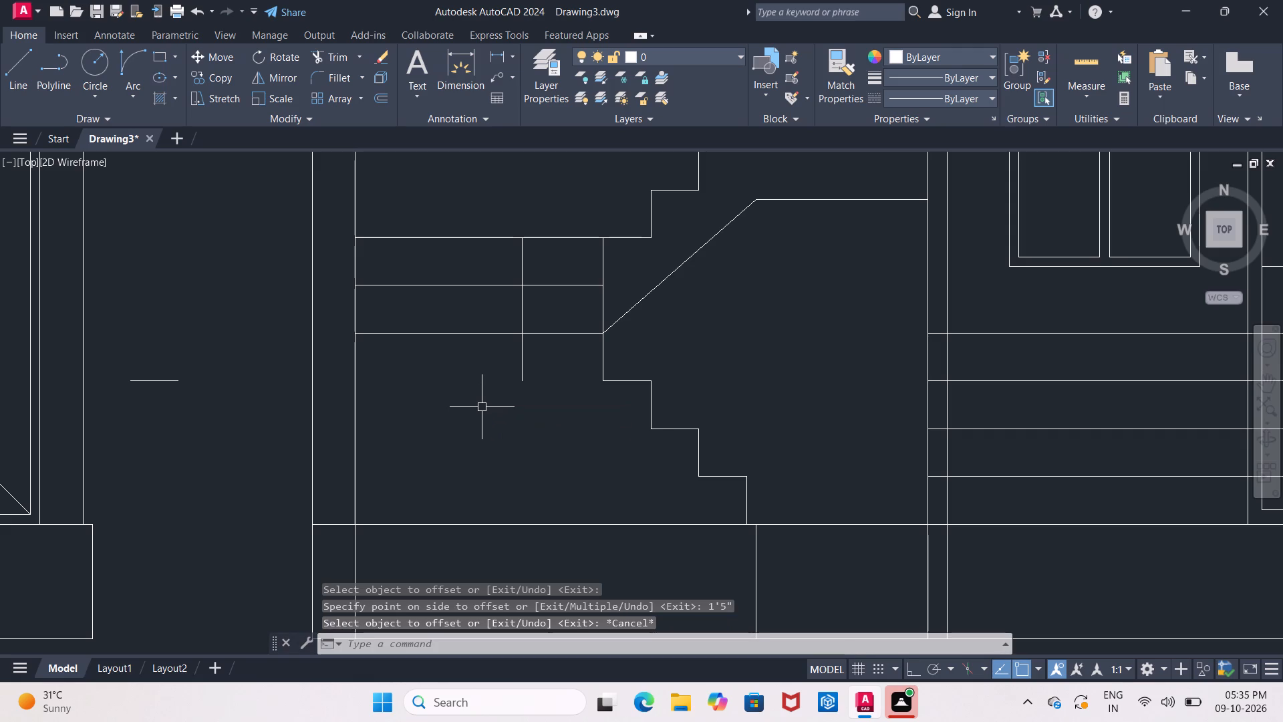
middle_drag(482, 406, 507, 398)
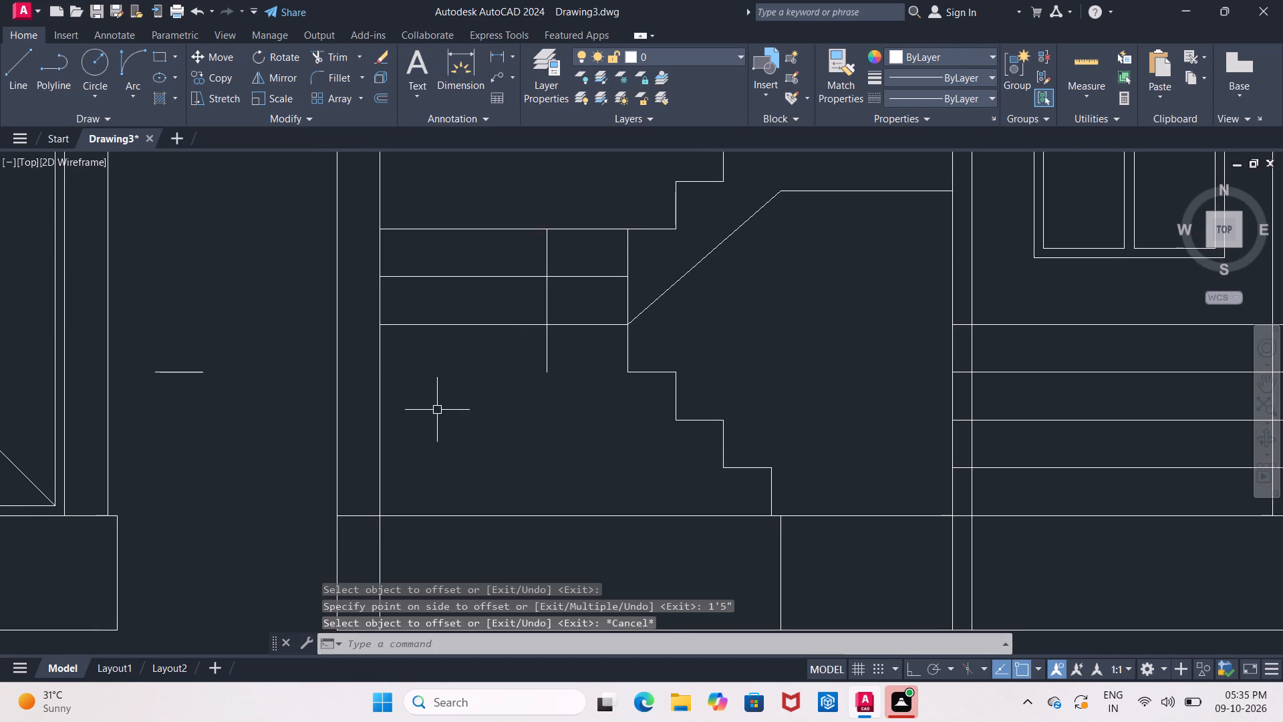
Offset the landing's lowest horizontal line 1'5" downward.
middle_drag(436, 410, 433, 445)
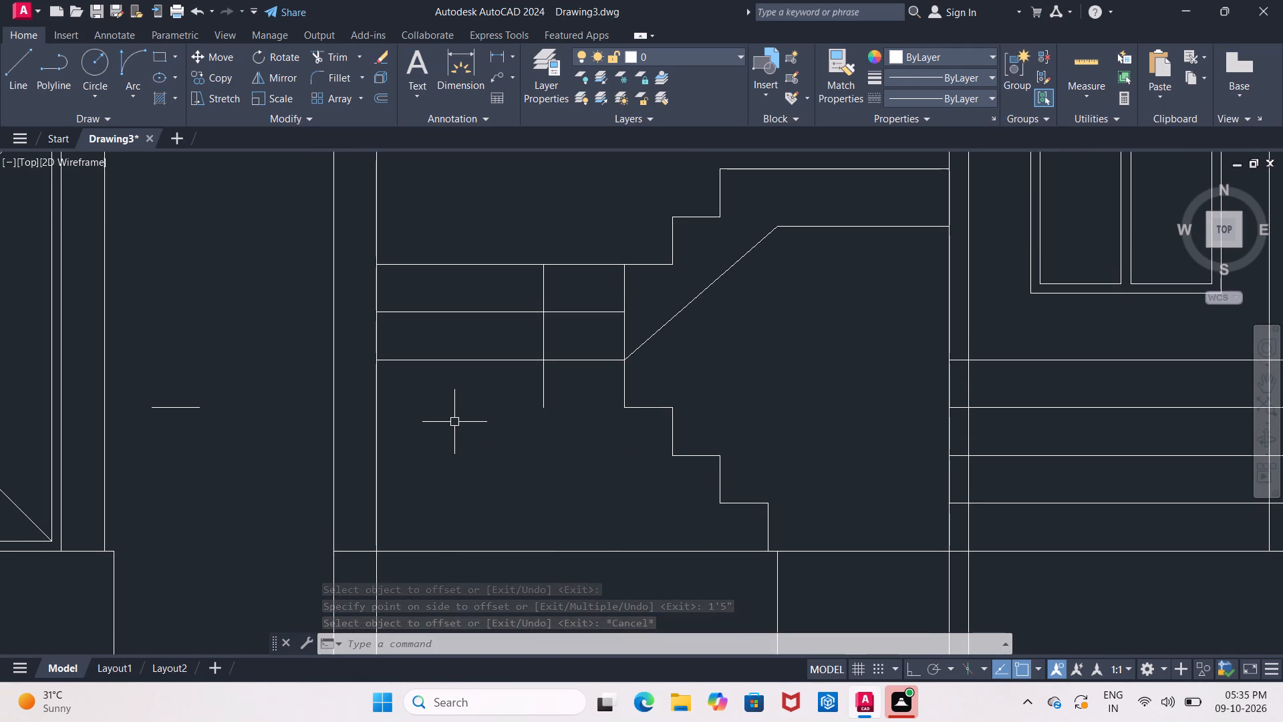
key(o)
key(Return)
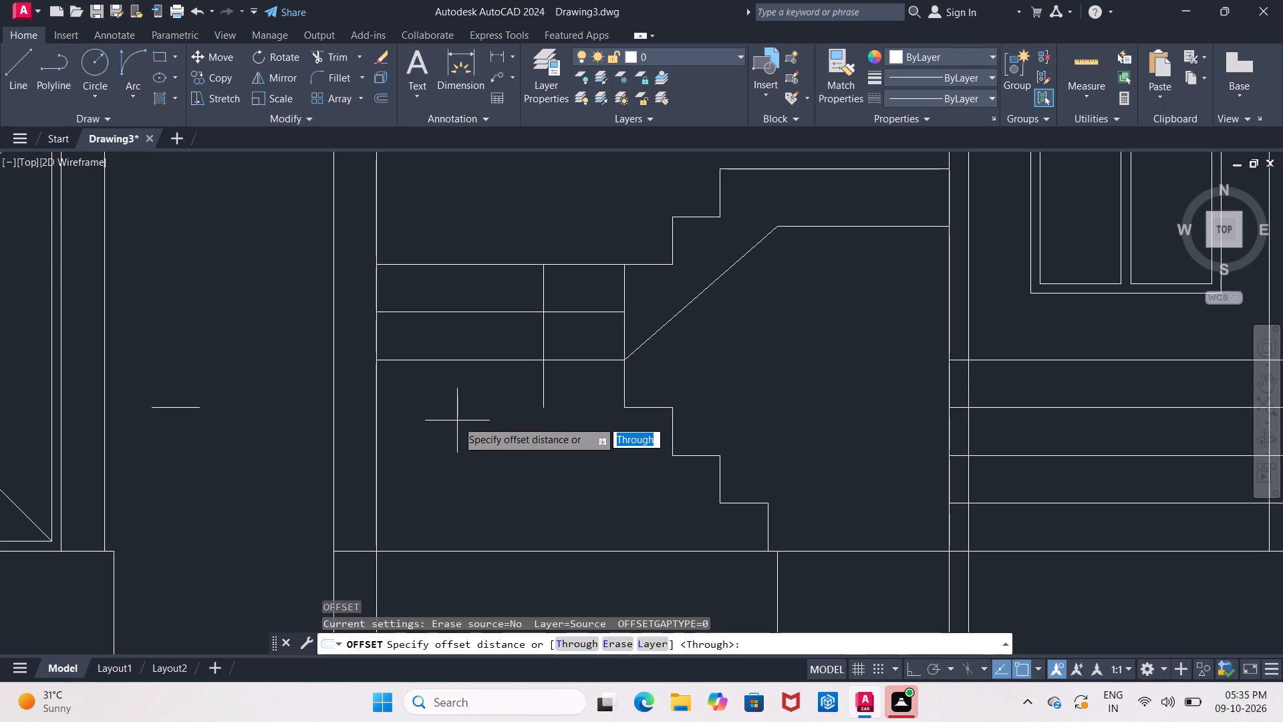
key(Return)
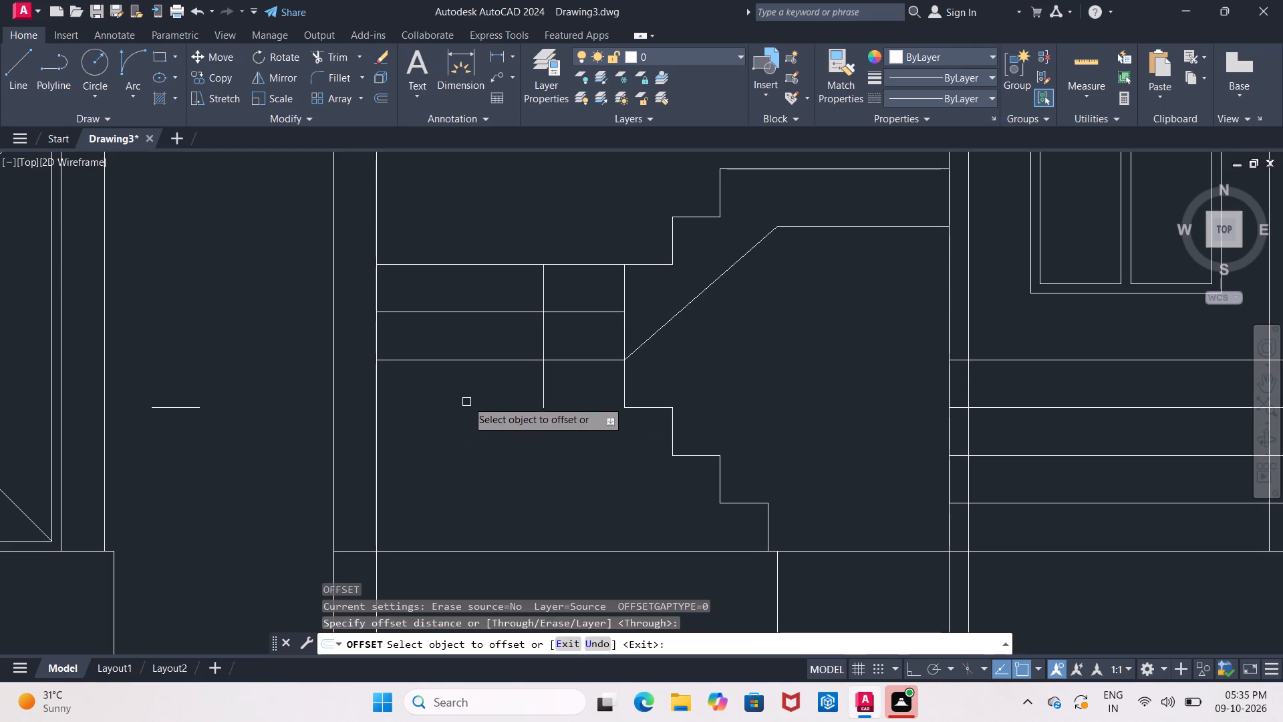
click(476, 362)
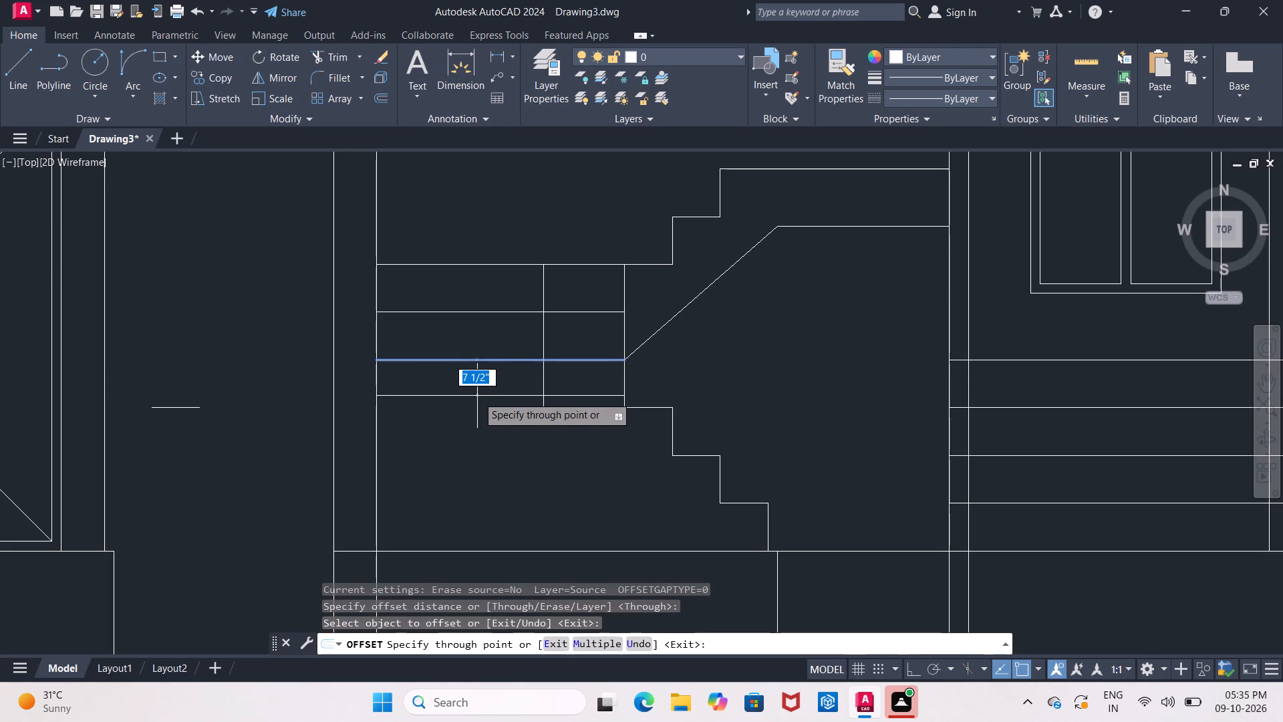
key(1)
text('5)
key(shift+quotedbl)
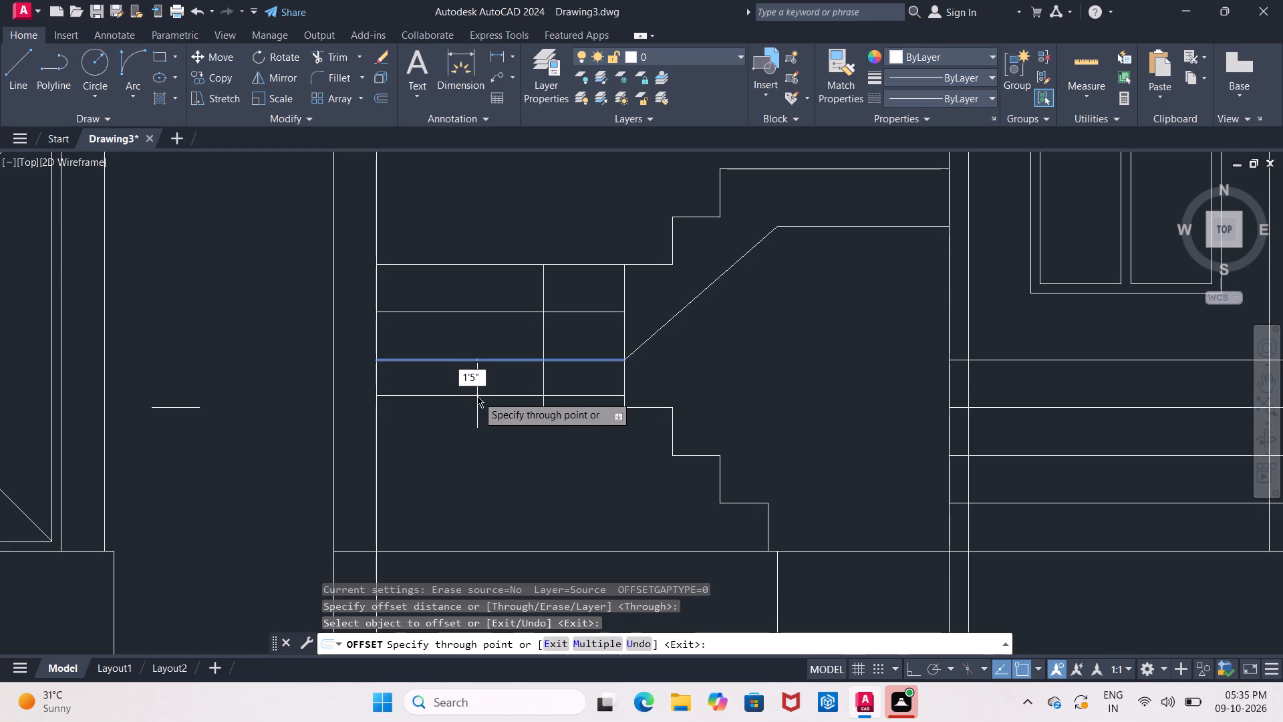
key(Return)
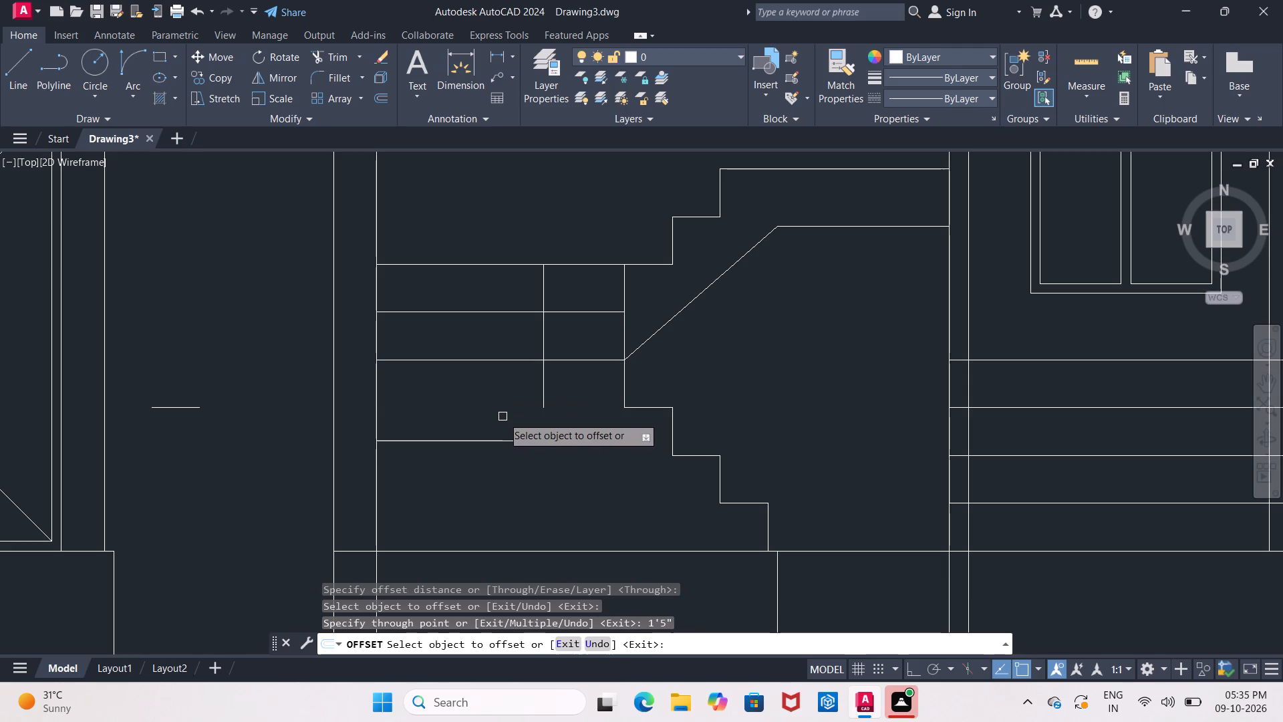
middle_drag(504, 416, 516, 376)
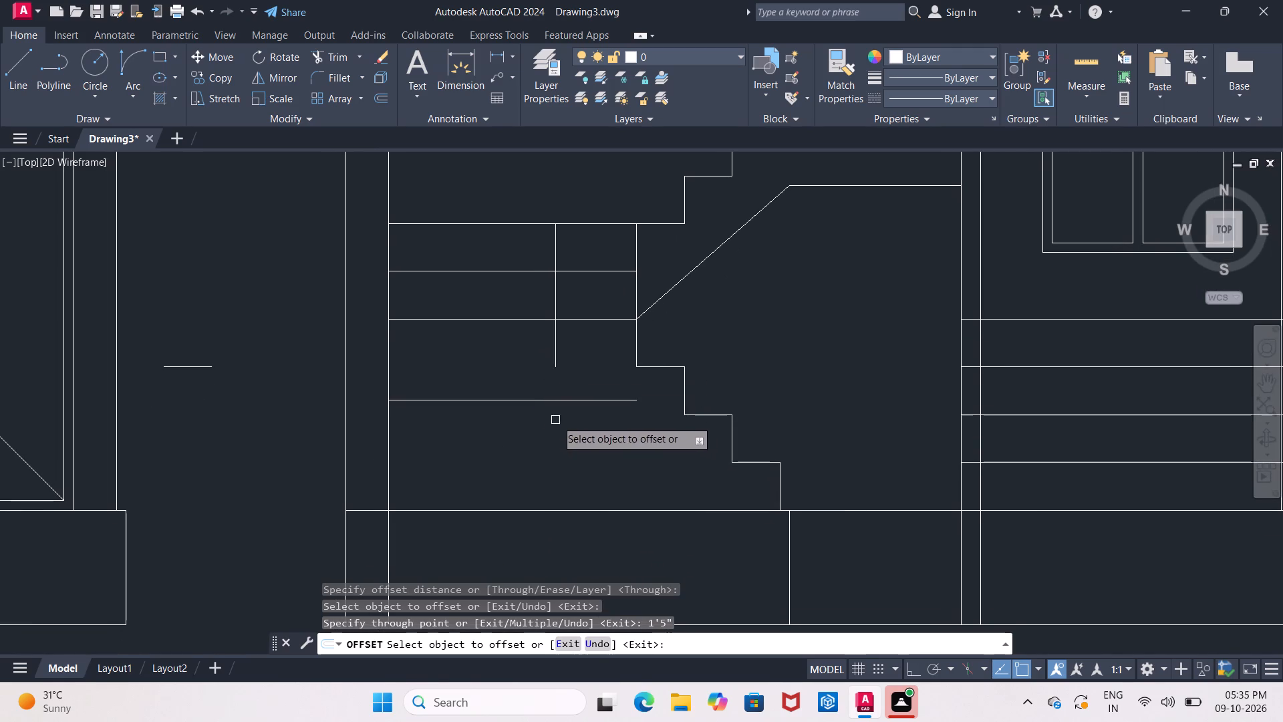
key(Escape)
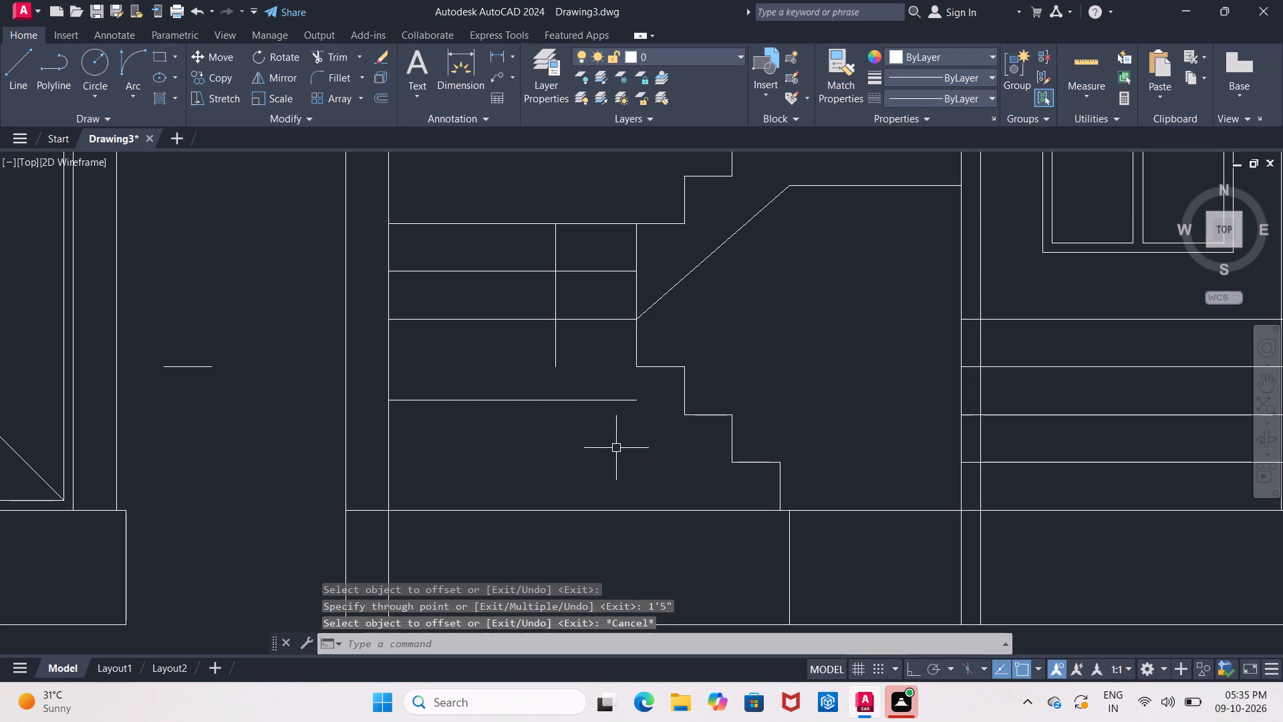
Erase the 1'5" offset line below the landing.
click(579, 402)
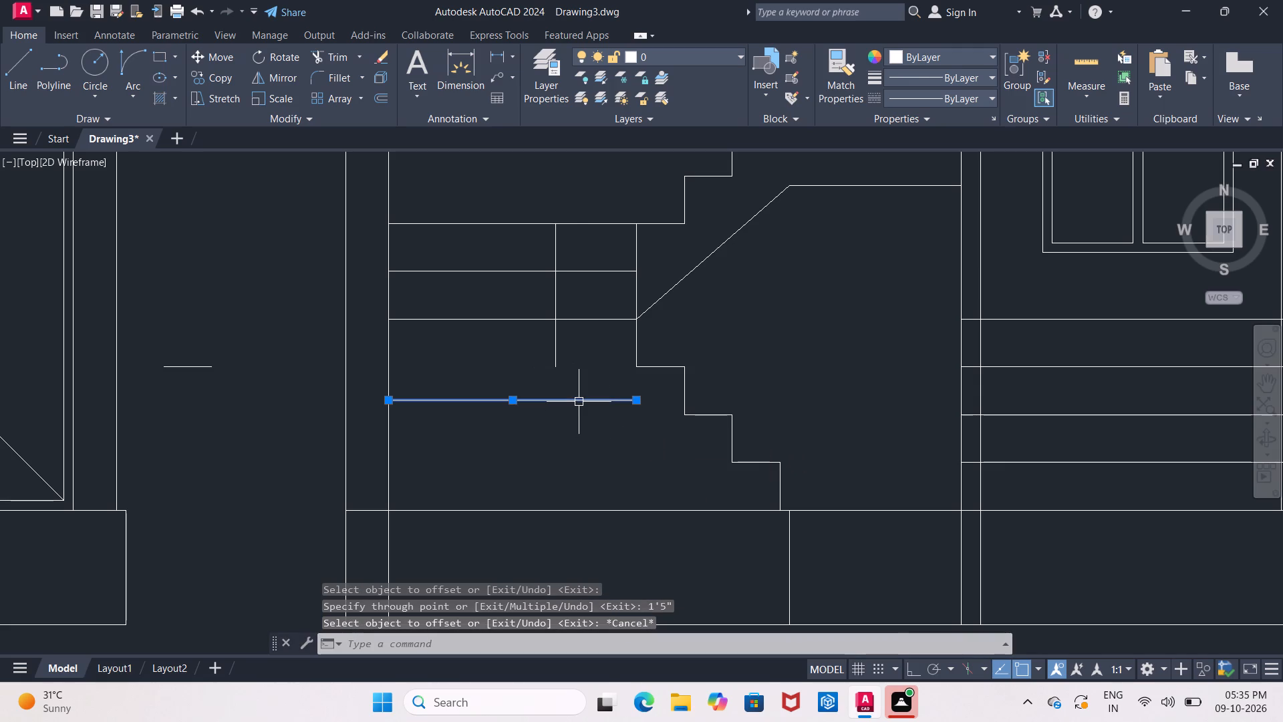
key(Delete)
Extend the lower flight's top tread line past the 1'5" offset vertical to the inner line of the staircase bay's outer wall.
scroll(577, 403, up, 1)
middle_drag(577, 403, 586, 450)
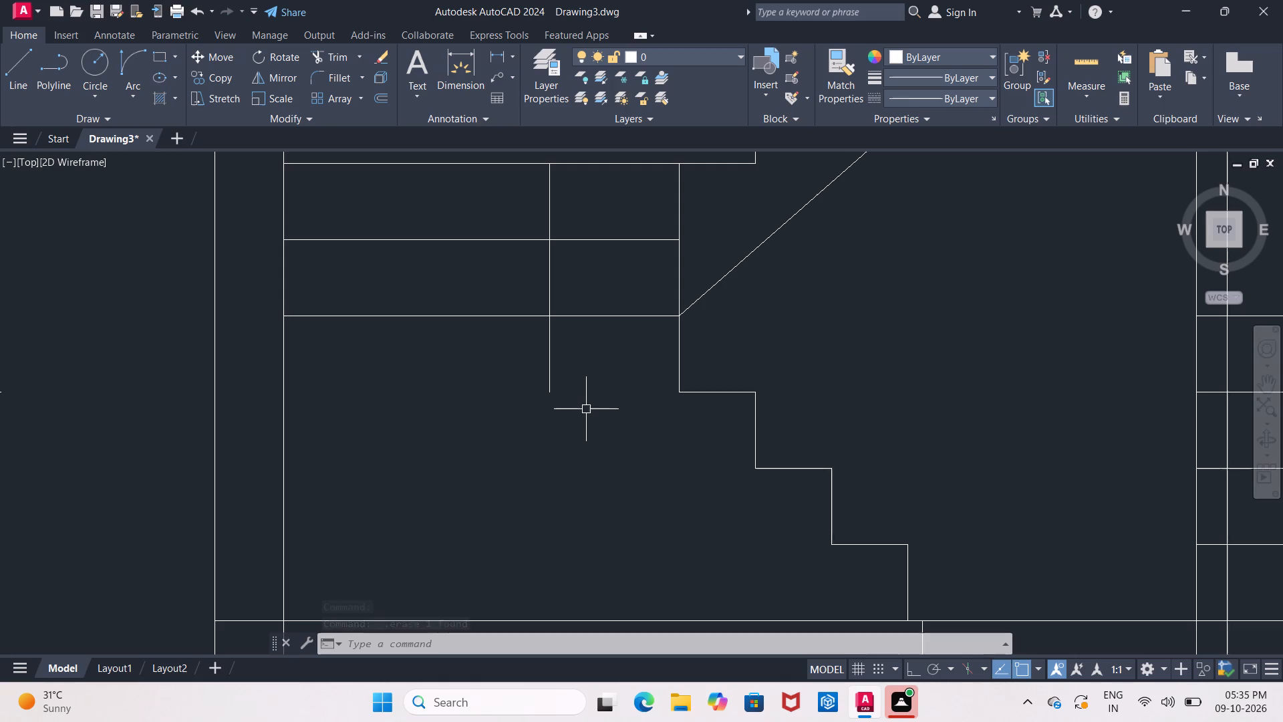
middle_drag(586, 409, 587, 424)
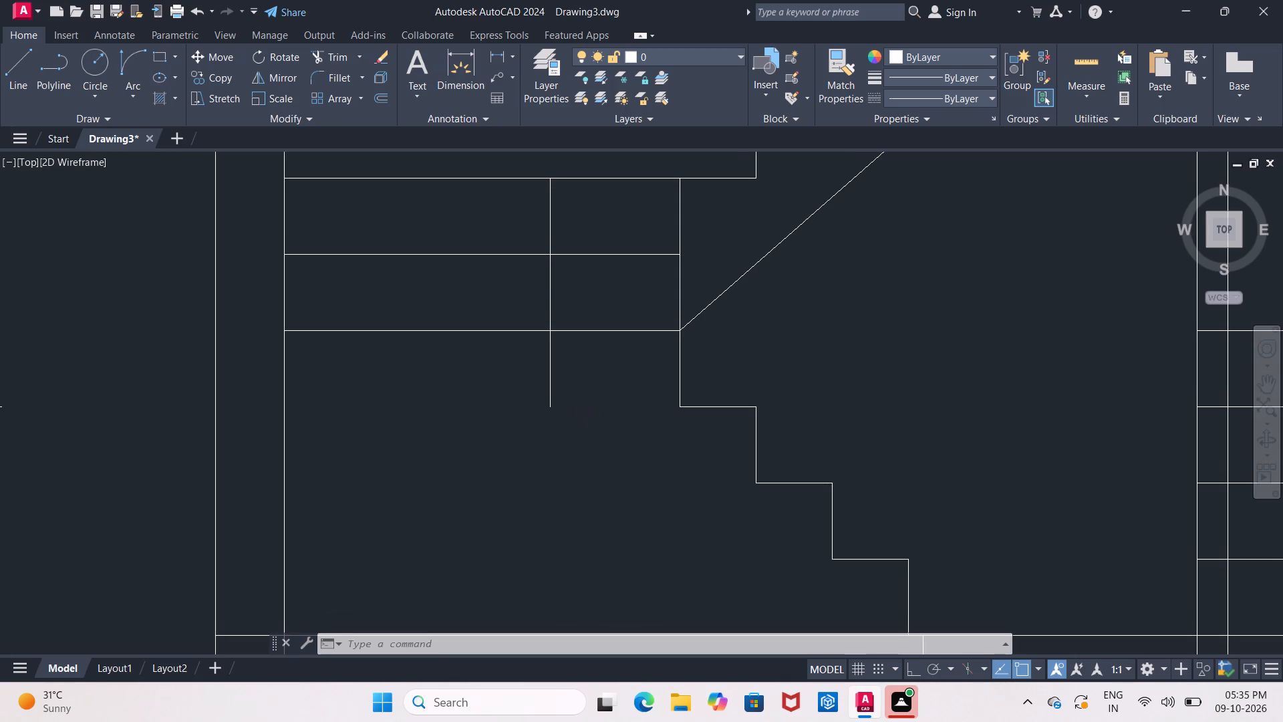
key(Escape)
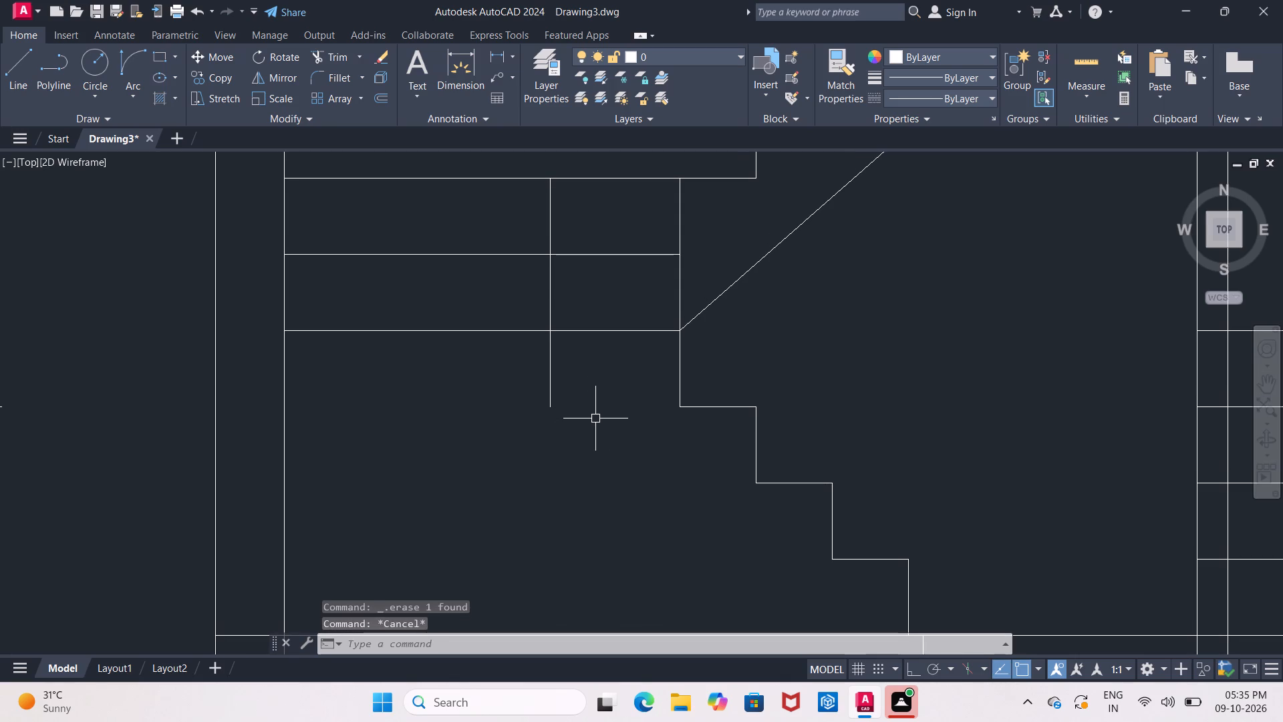
text(EX)
click(676, 451)
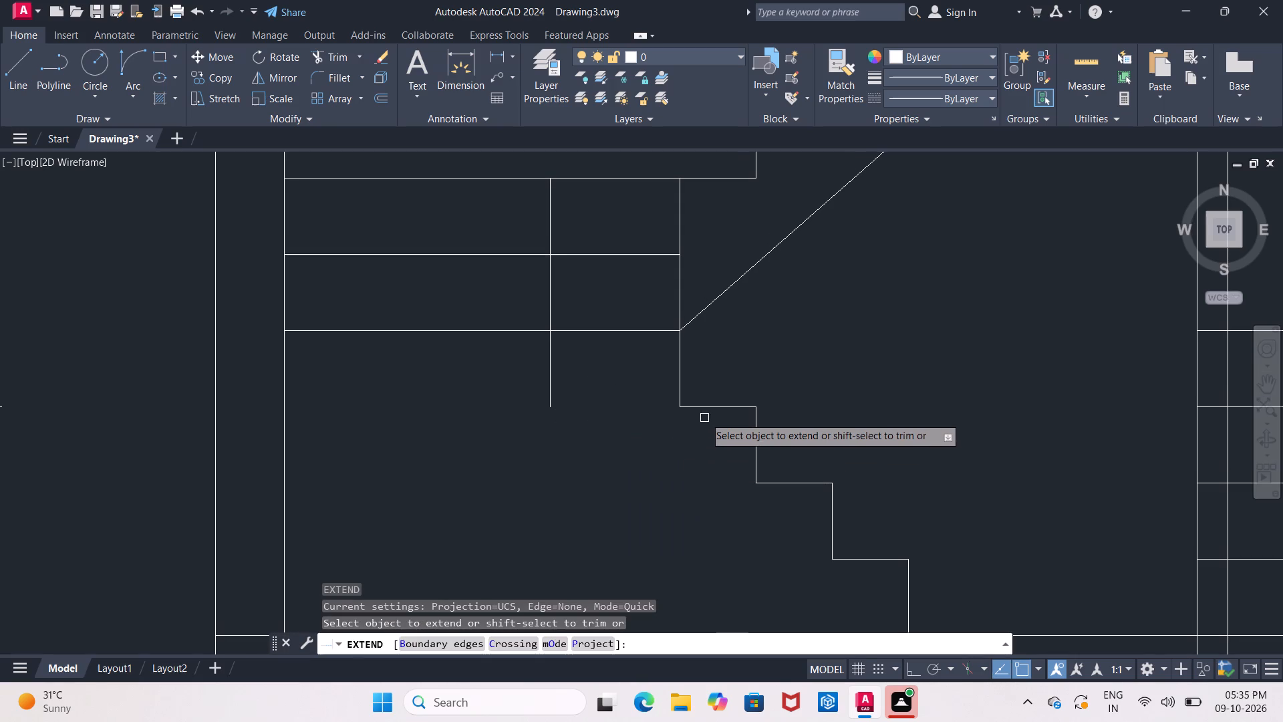
click(706, 408)
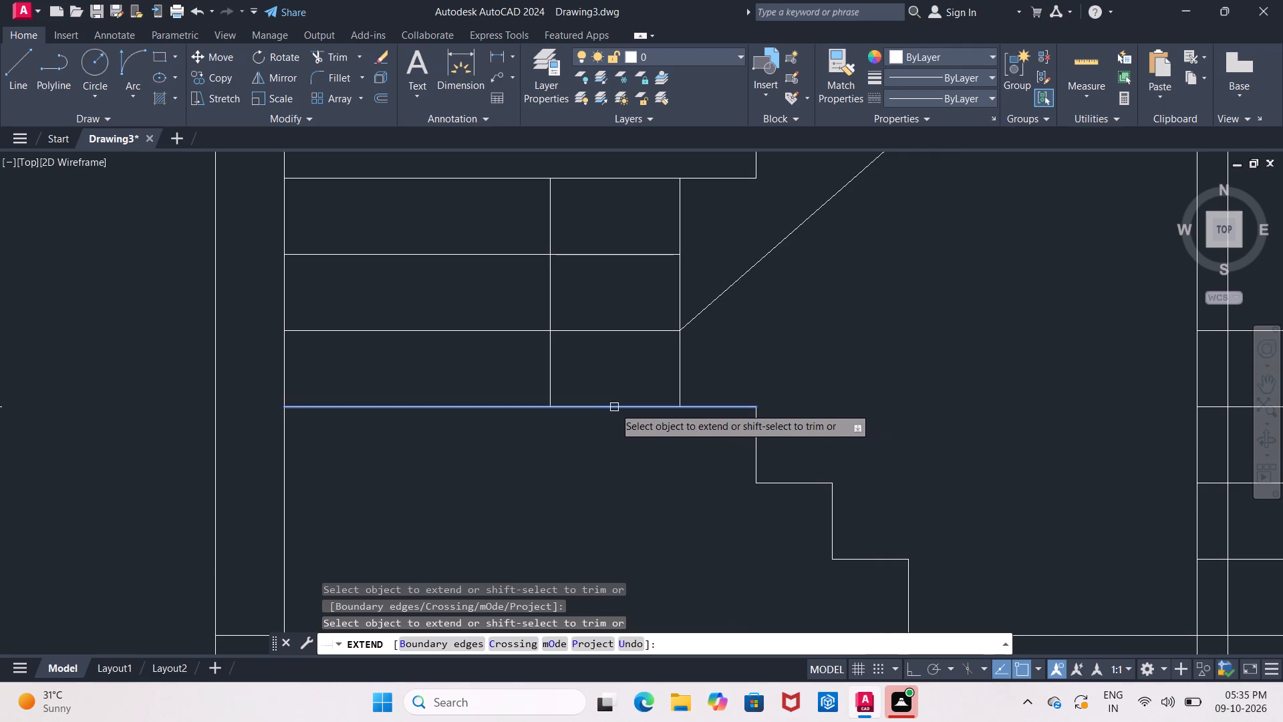
click(613, 406)
scroll(584, 447, down, 1)
middle_drag(584, 449, 589, 463)
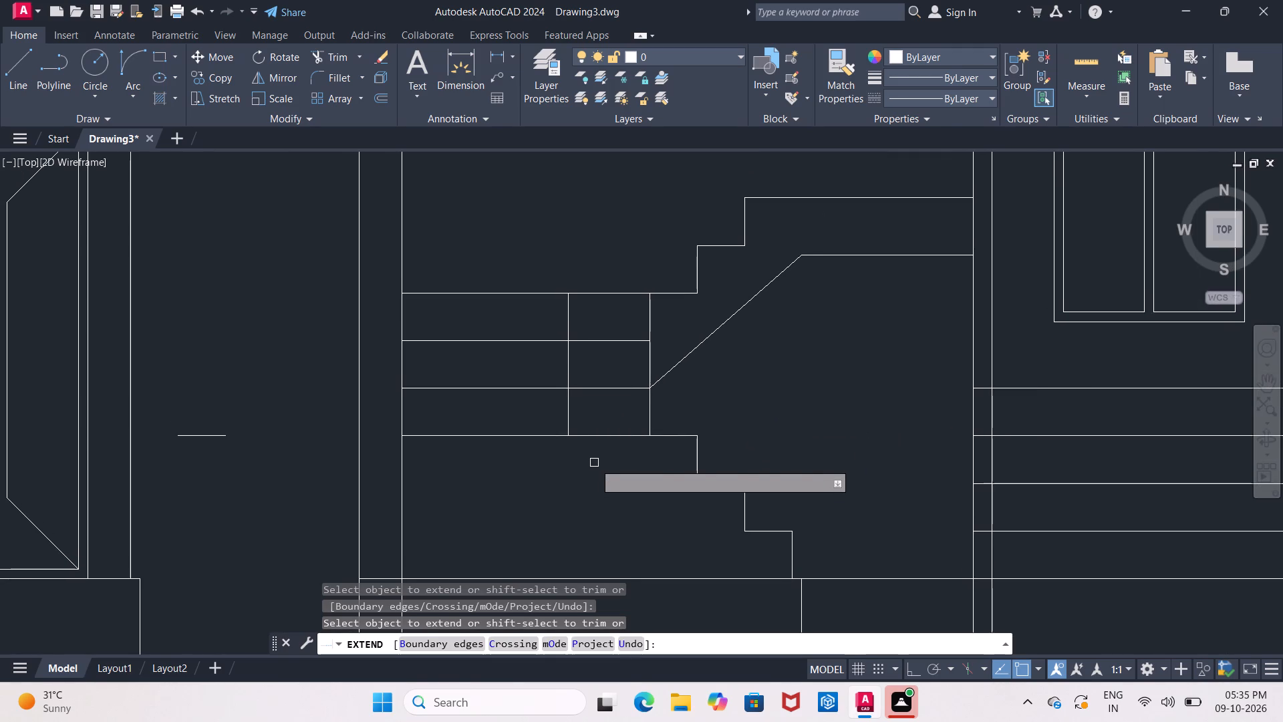
middle_drag(594, 463, 606, 429)
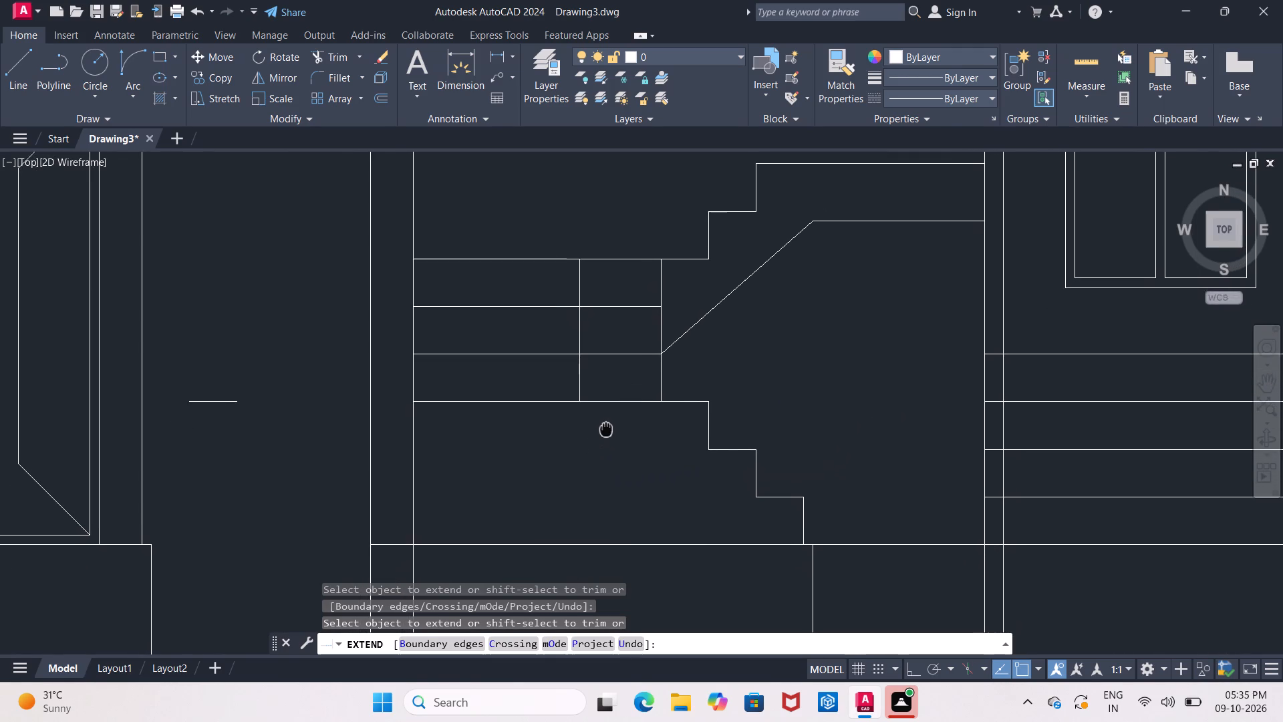
middle_drag(606, 429, 606, 433)
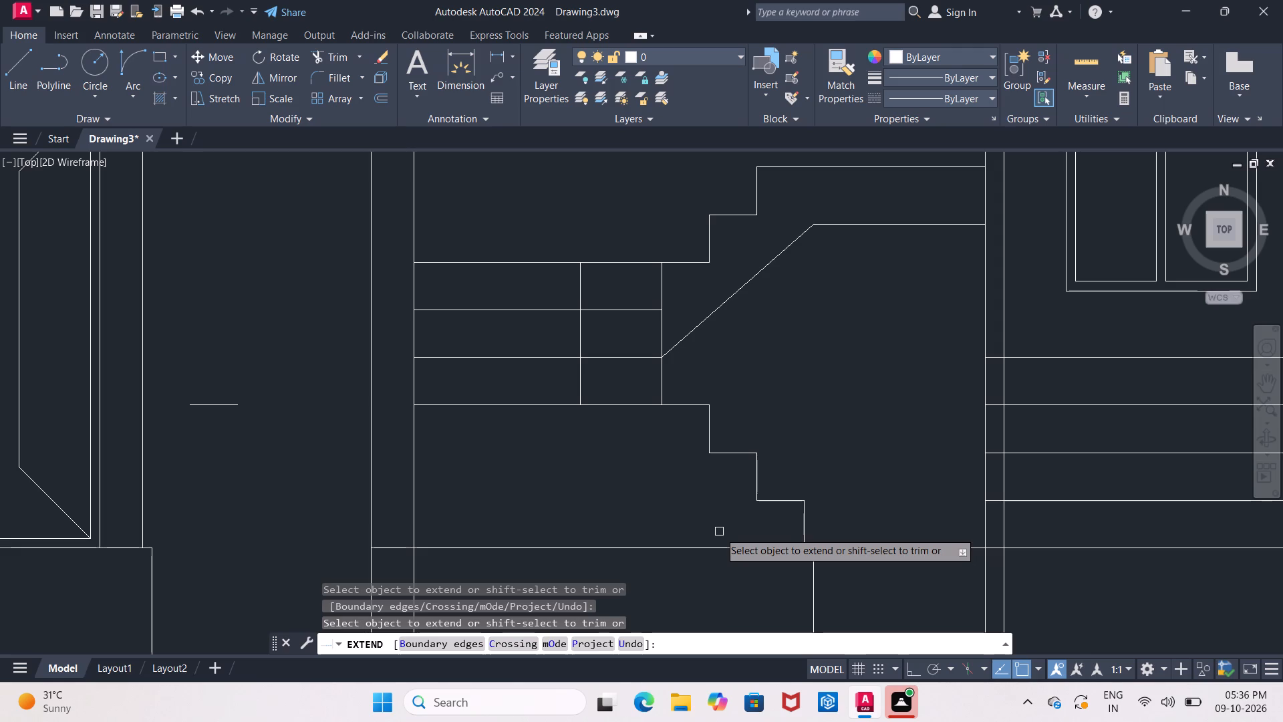
key(Escape)
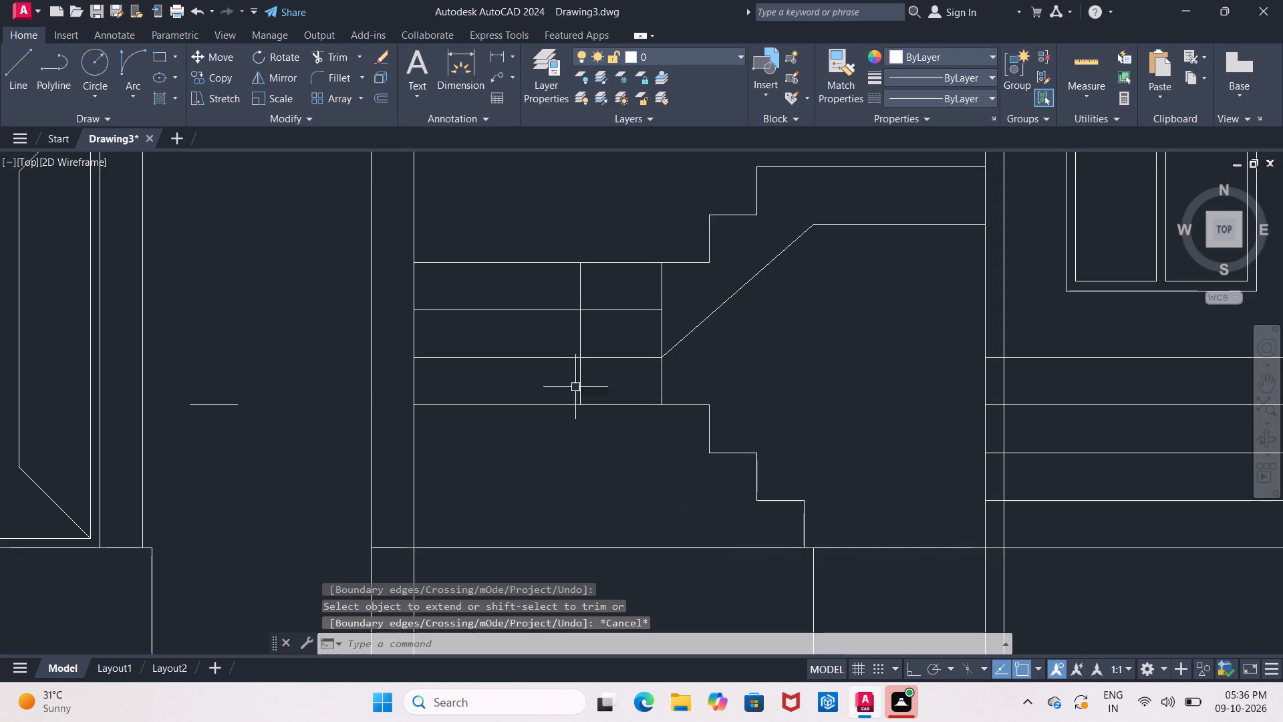
Draw a sloped line along the lower flight's inner step corners, from the top tread's landing end to the last riser's base at ground line.
click(22, 85)
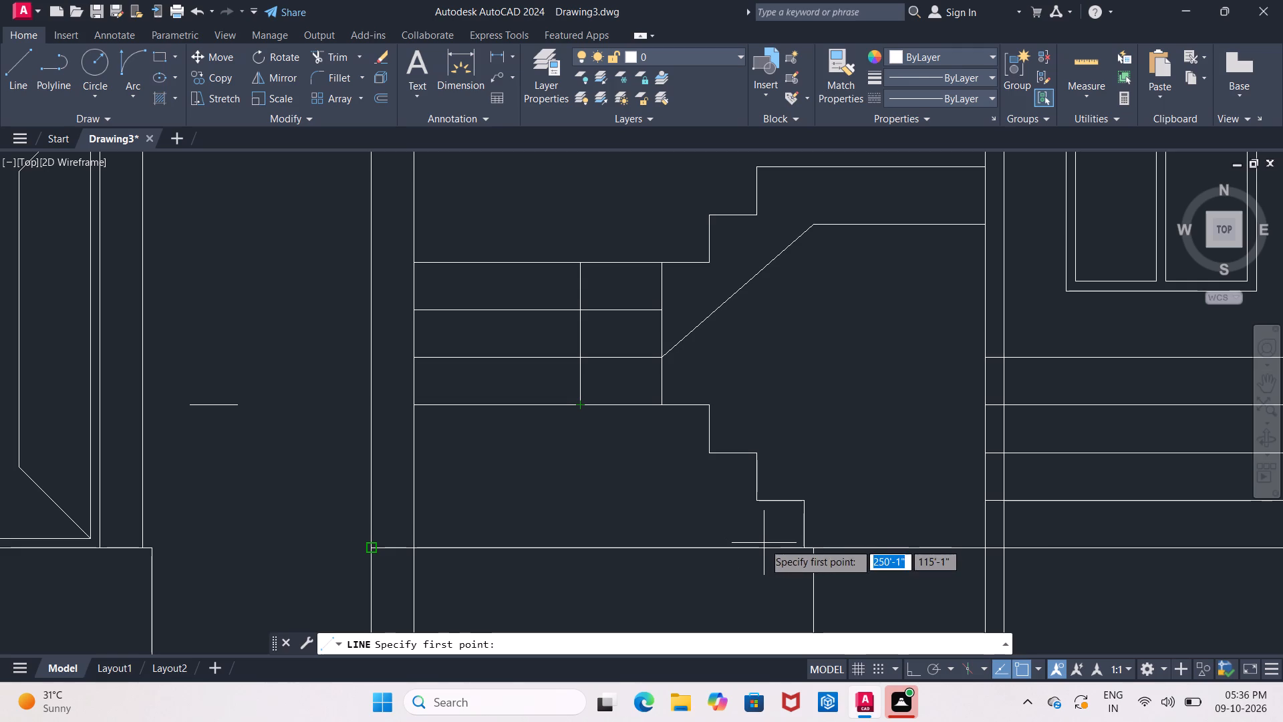
key(Escape)
middle_drag(747, 529, 699, 494)
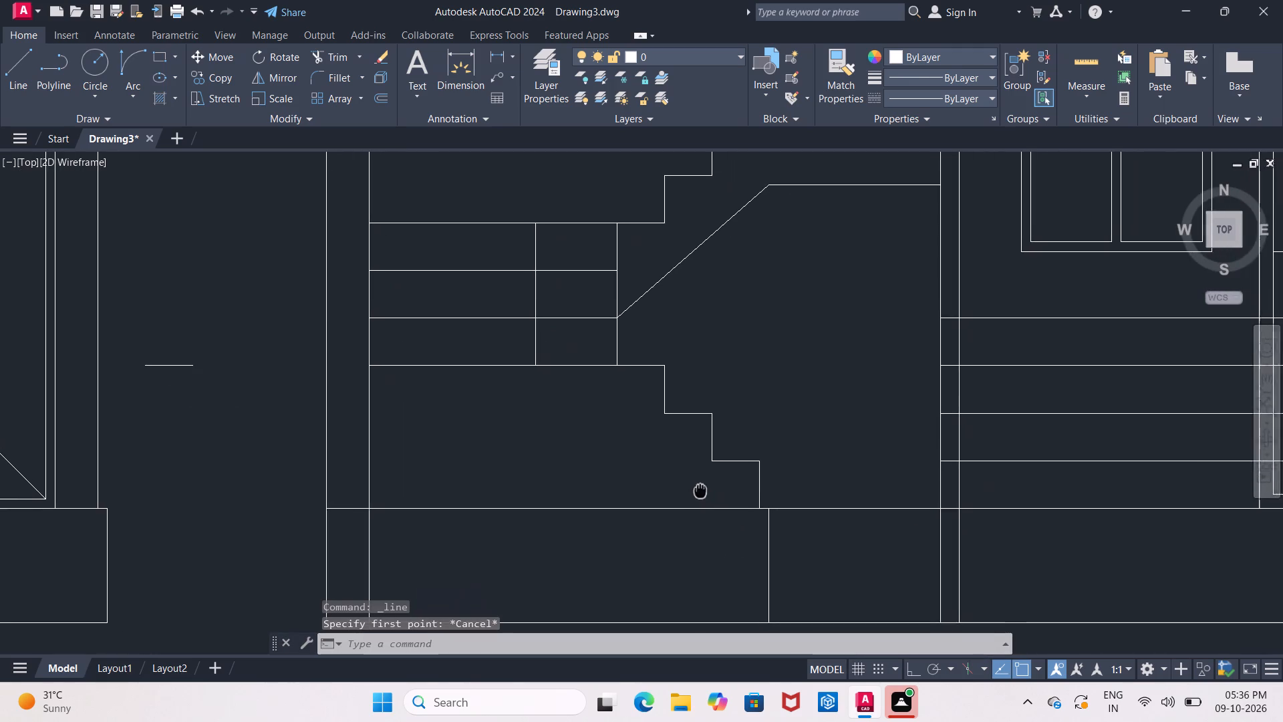
middle_drag(699, 494, 697, 496)
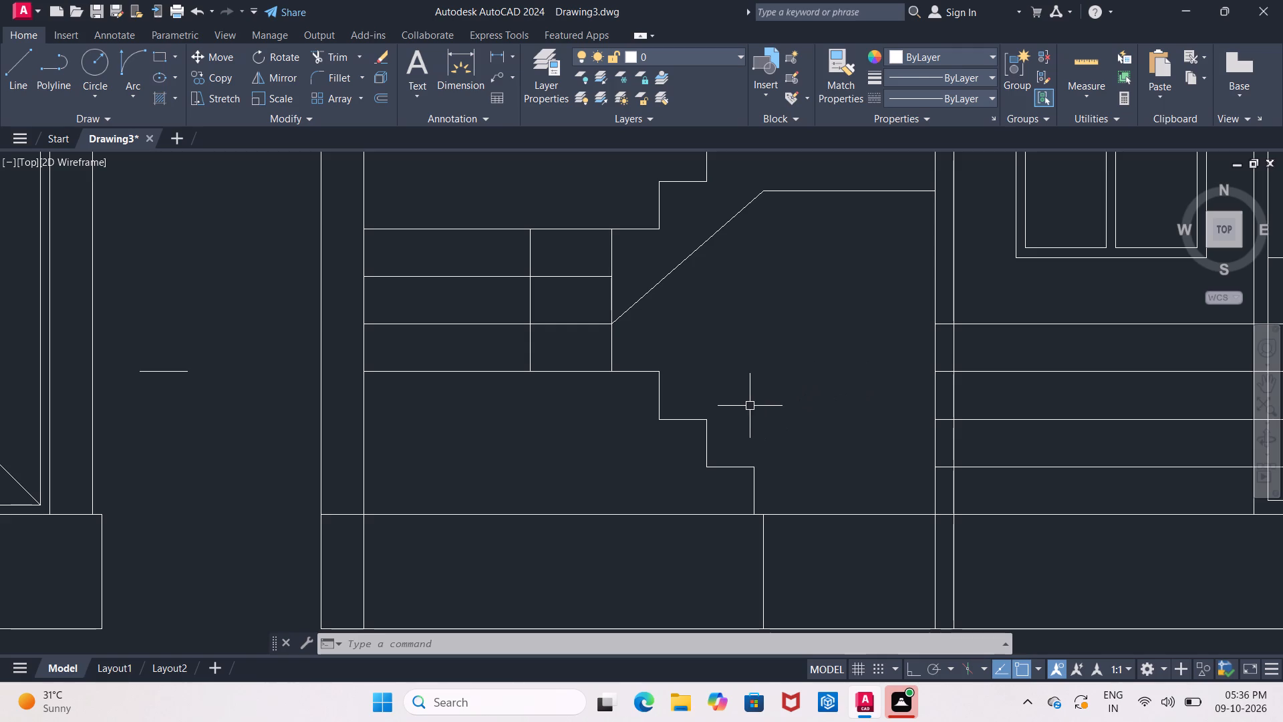
scroll(725, 397, up, 1)
middle_drag(700, 392, 665, 380)
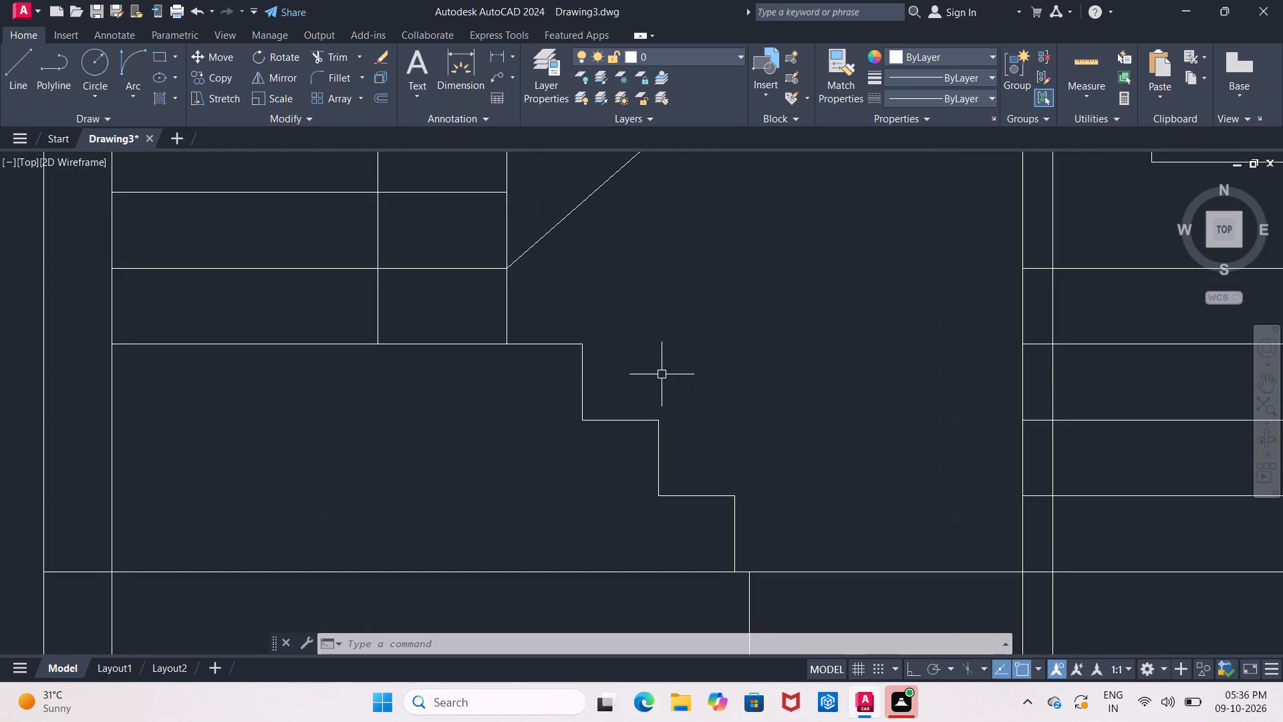
key(Escape)
click(21, 69)
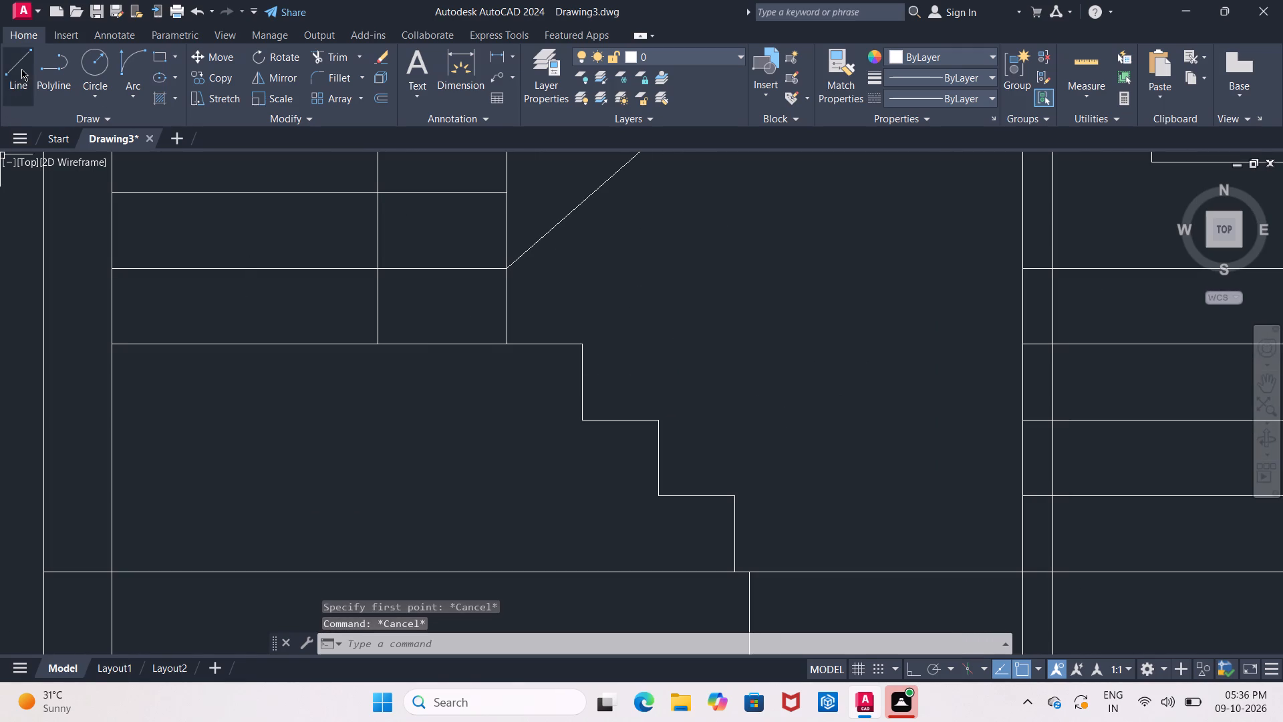
click(512, 344)
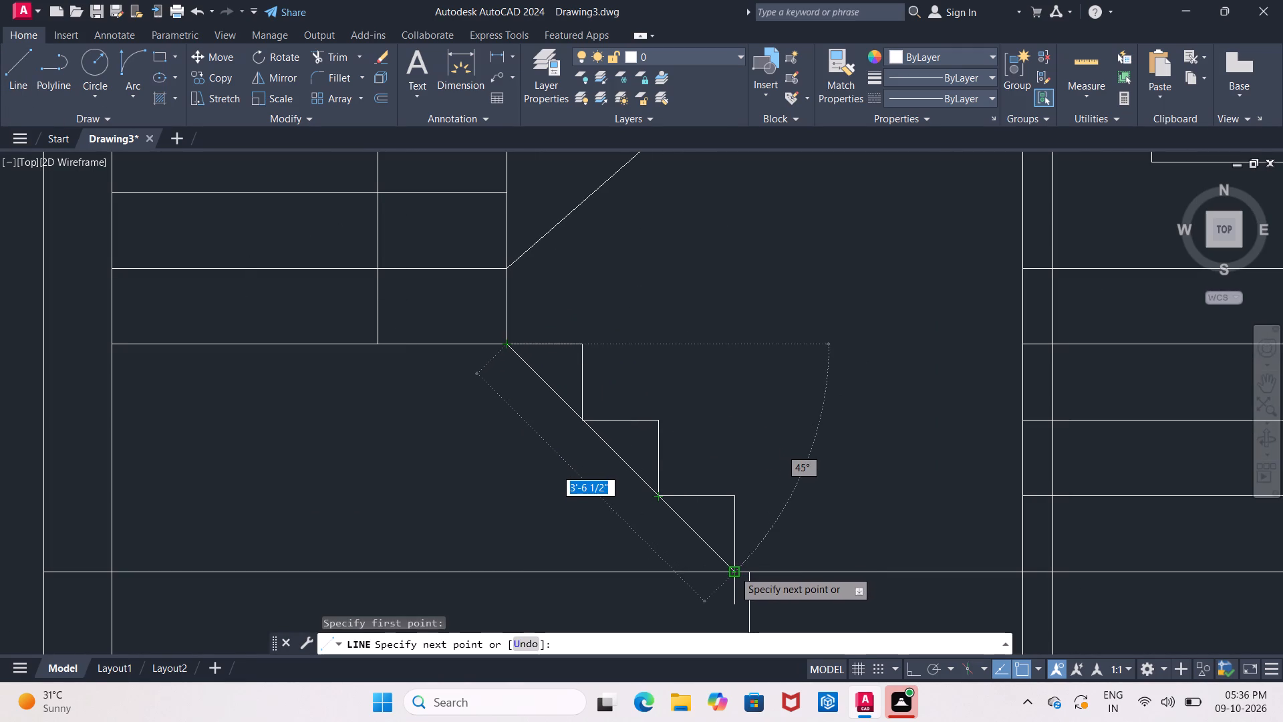
click(734, 570)
key(Escape)
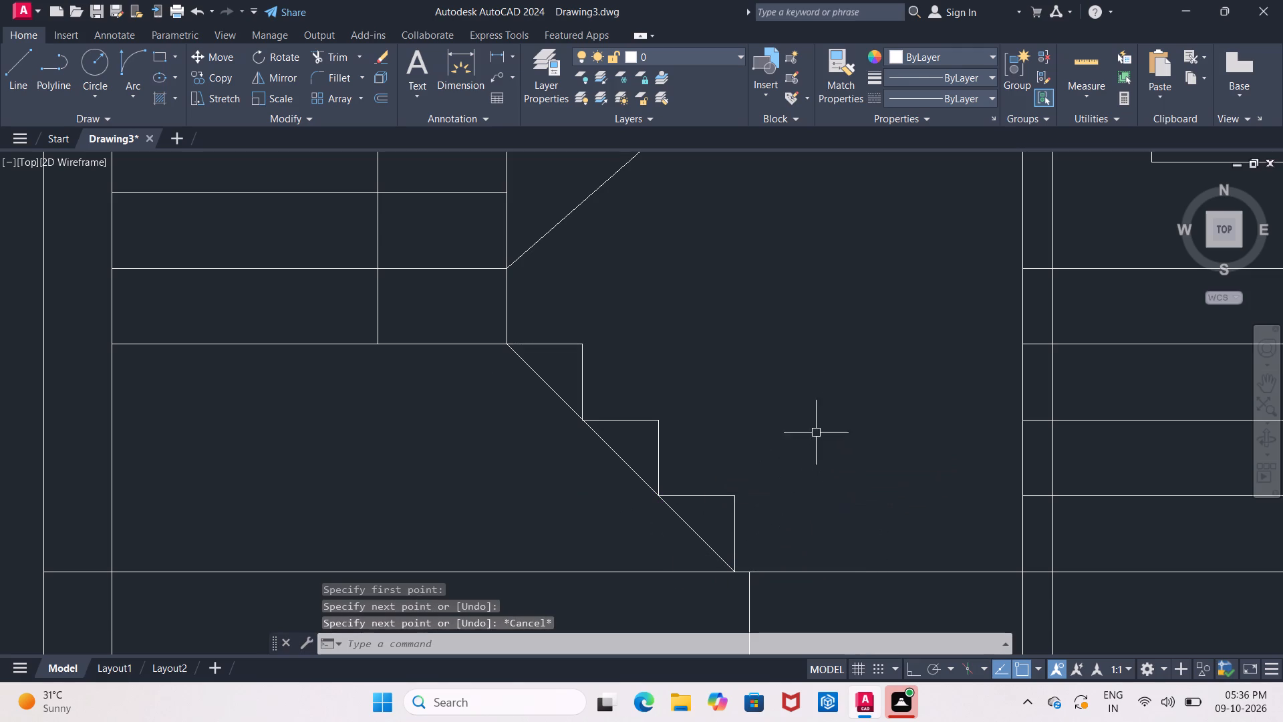
Offset the lower flight's sloped line 1' toward the underside of the steps.
key(o)
key(Return)
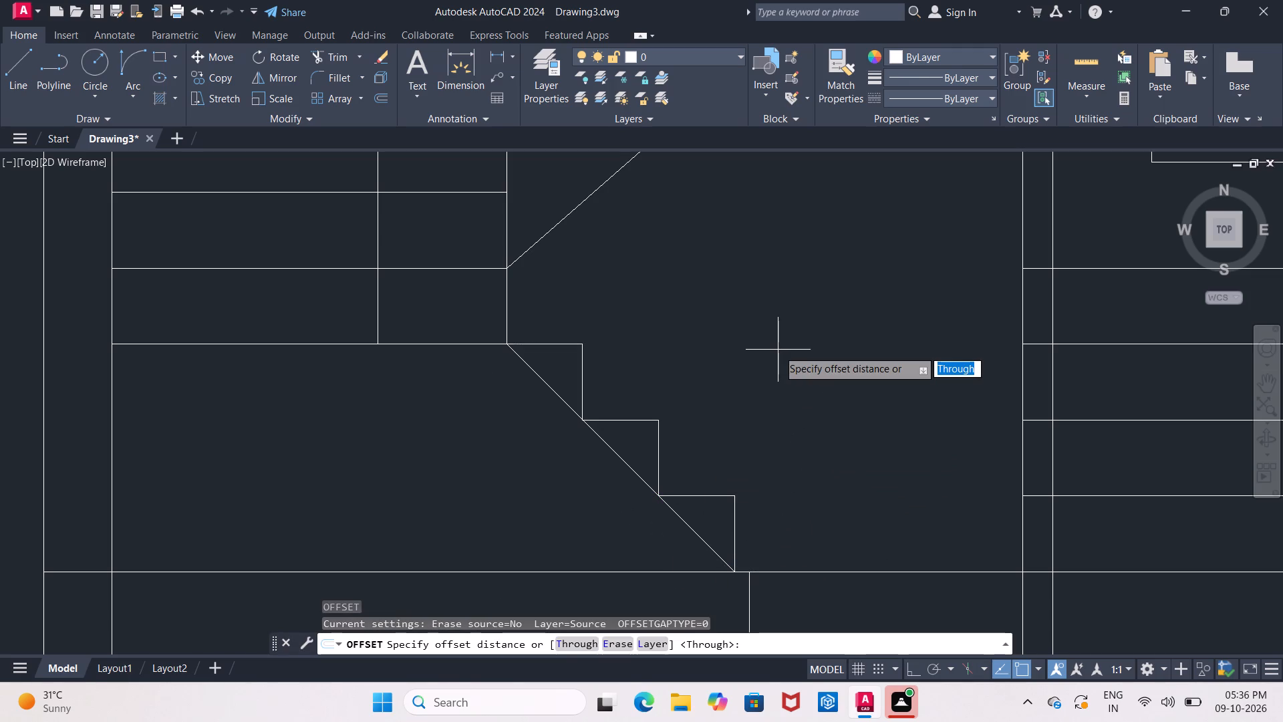
key(1)
text('5)
key(shift+quotedbl)
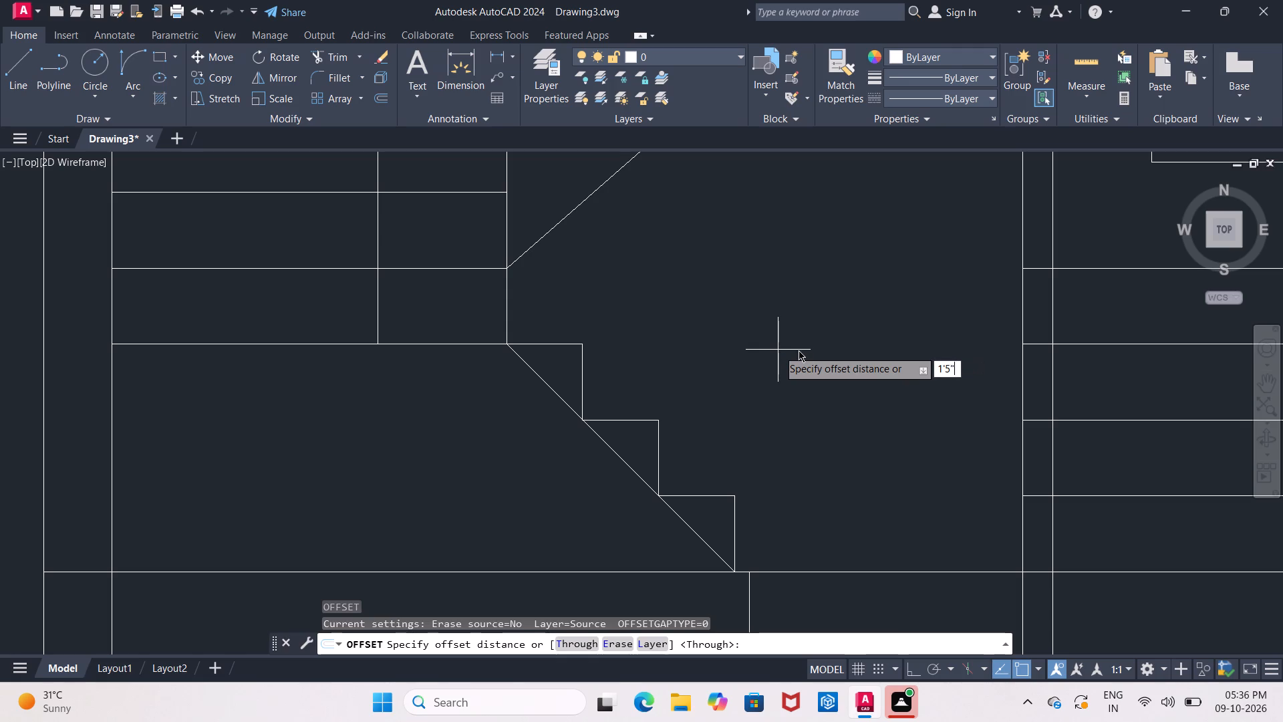
key(Return)
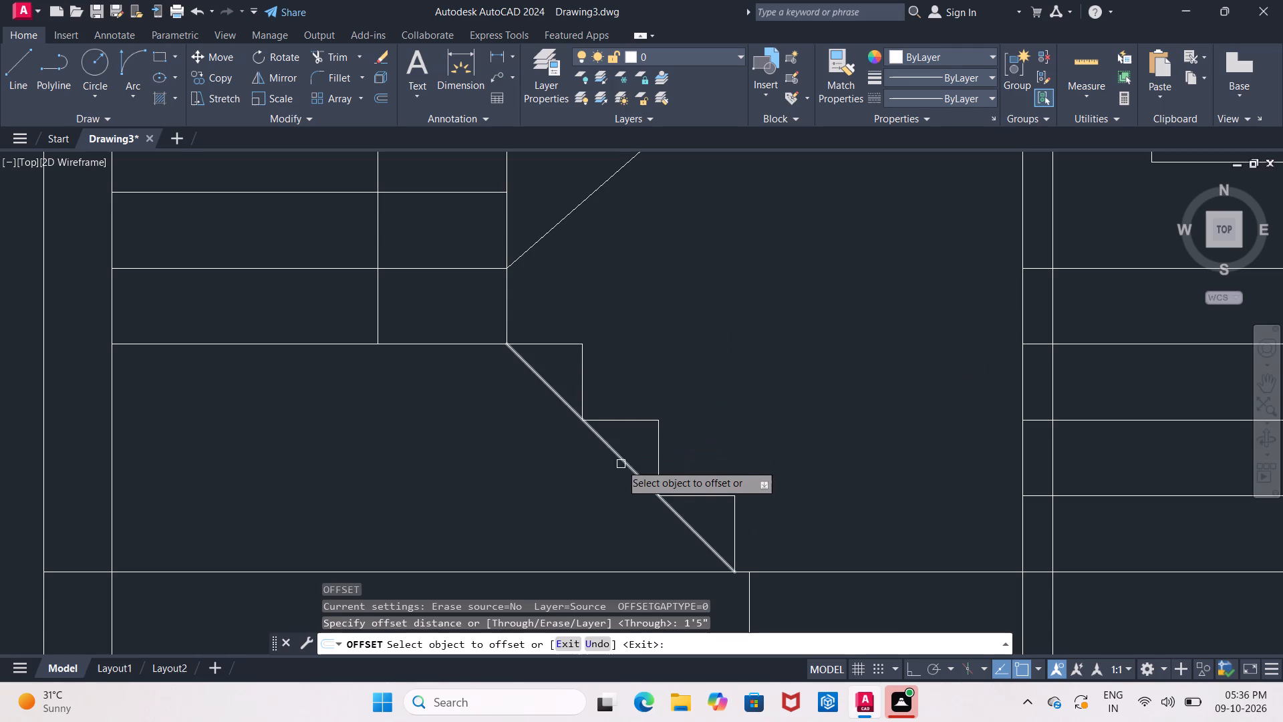
click(627, 463)
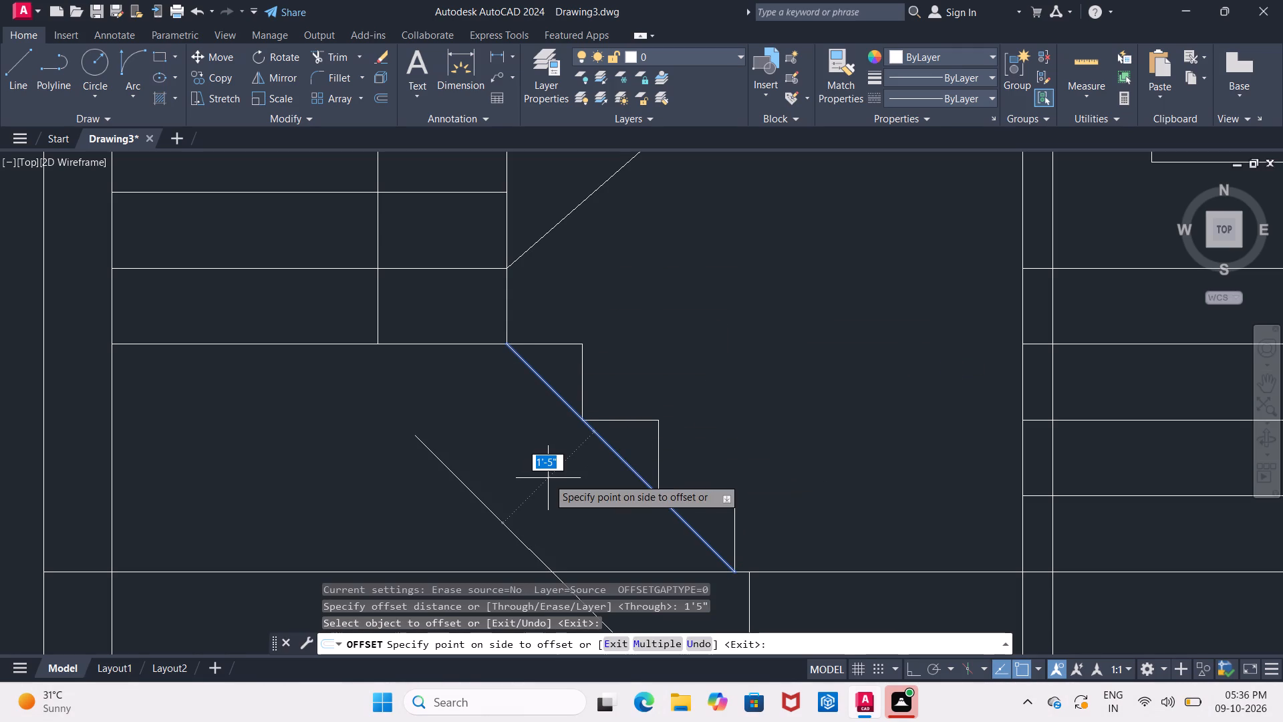
key(BackSpace)
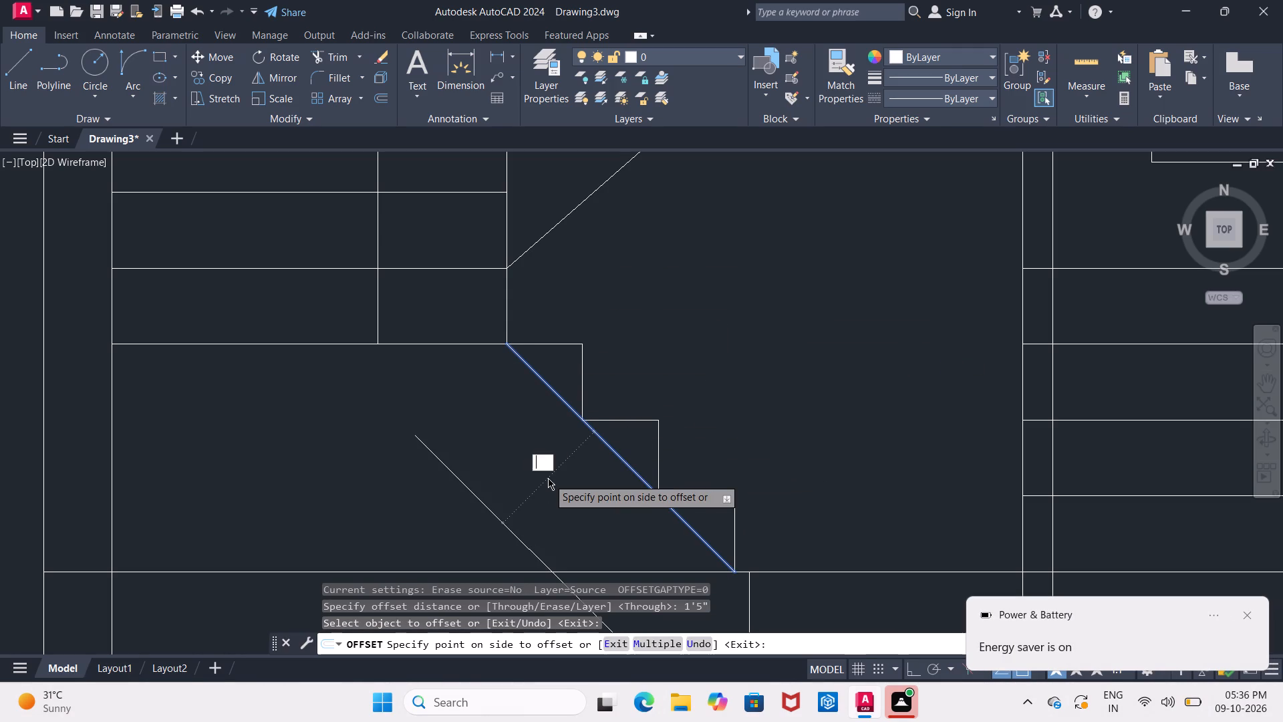
text(1')
key(Return)
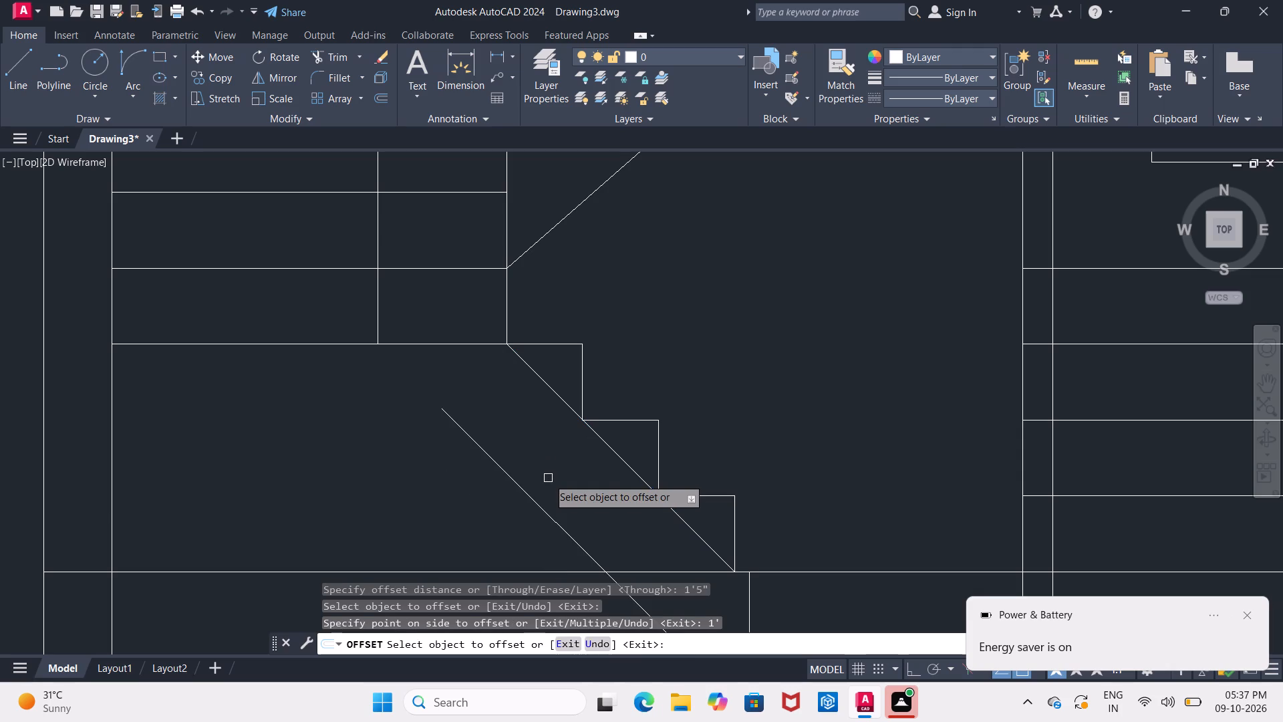
key(Escape)
Erase the original sloped line that runs through the lower flight's inner step corners.
click(623, 463)
key(Delete)
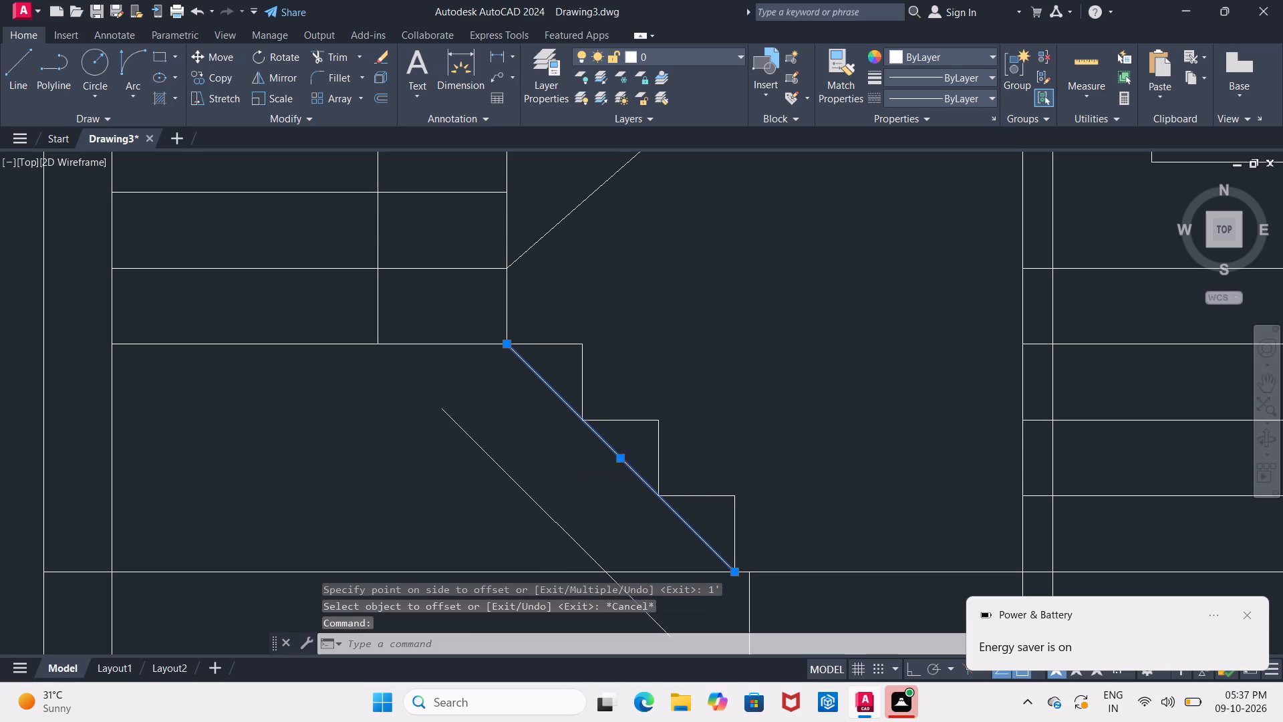
scroll(628, 476, down, 1)
middle_drag(619, 461, 595, 423)
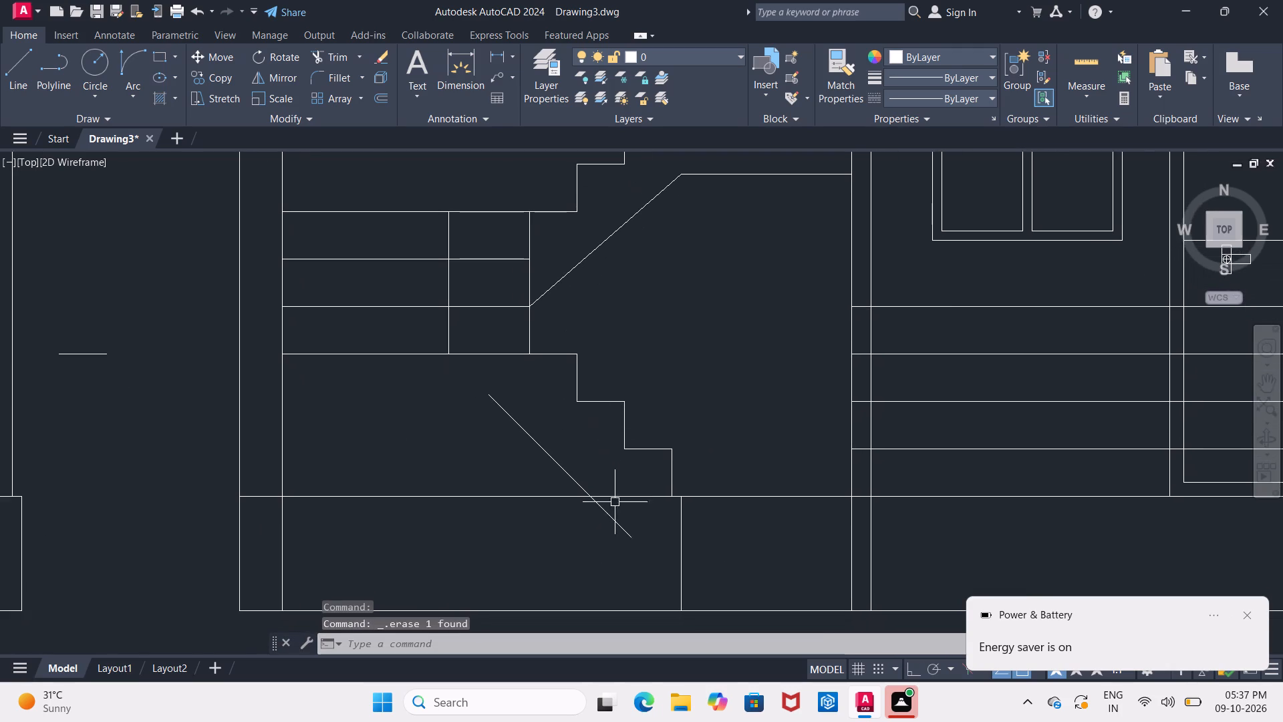
Trim the part of the lower flight's sloped underside line that projects below the ground line.
text(TR)
key(Return)
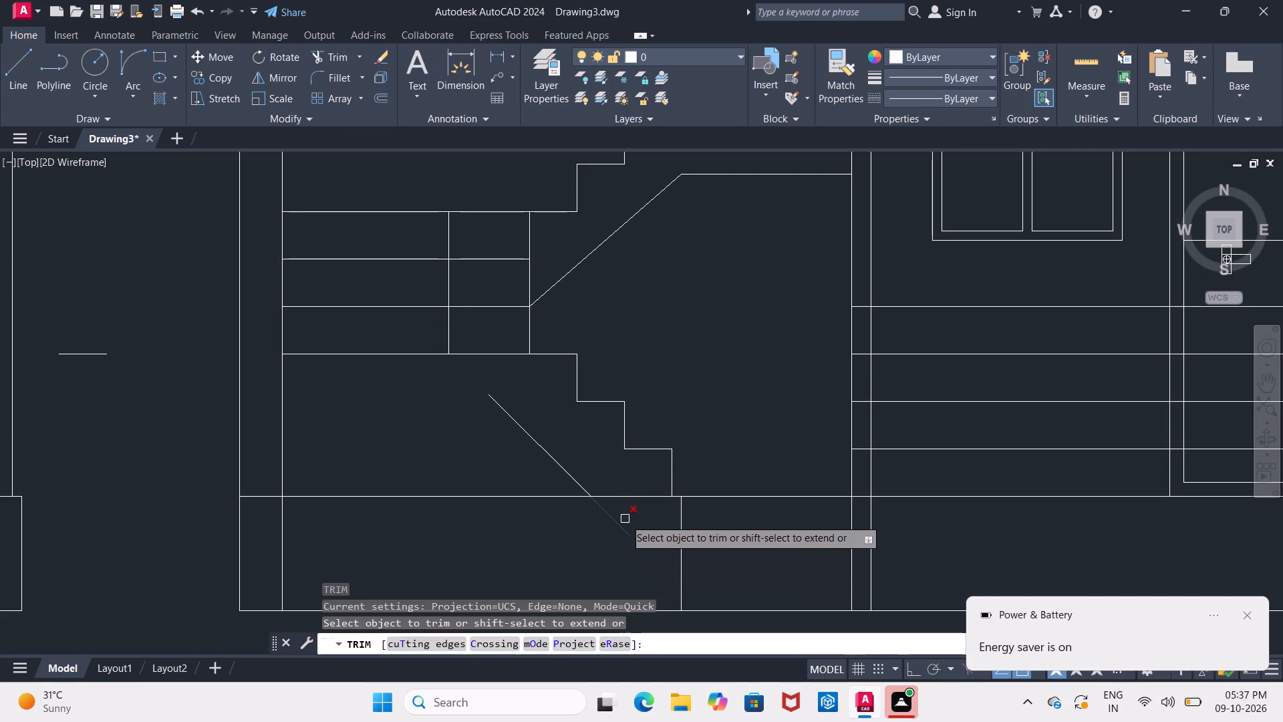
click(616, 524)
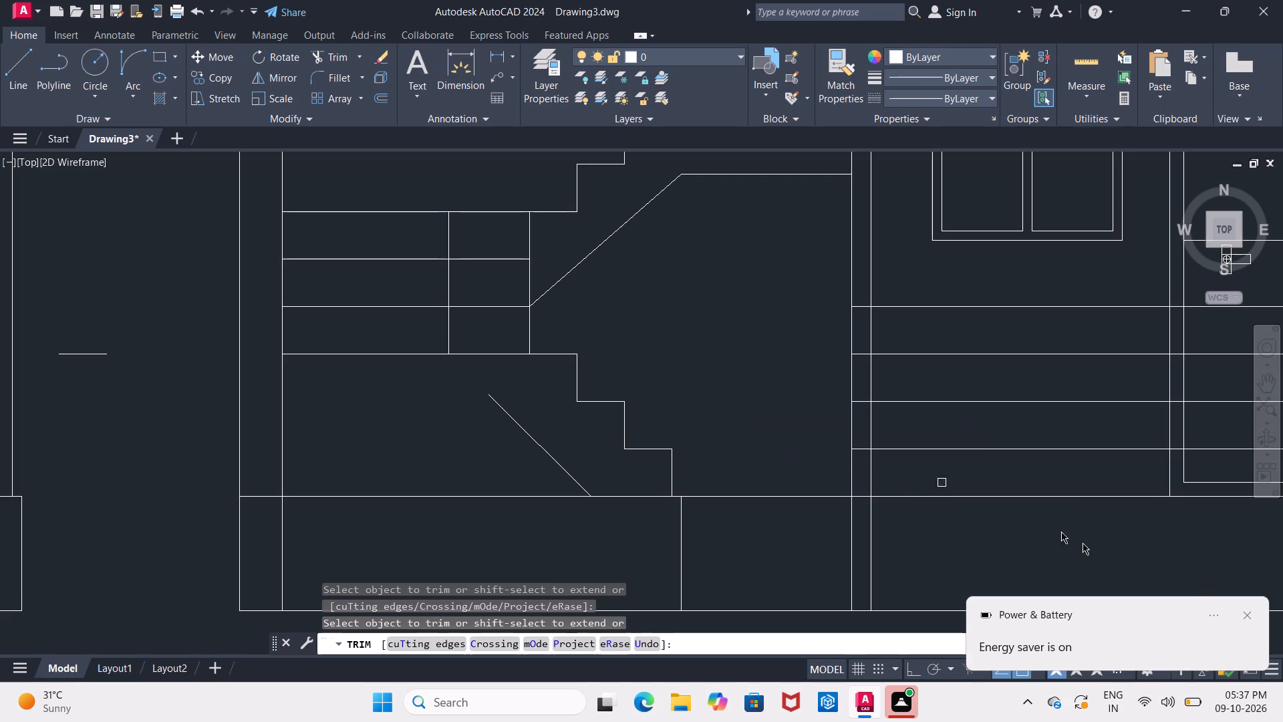
click(1246, 613)
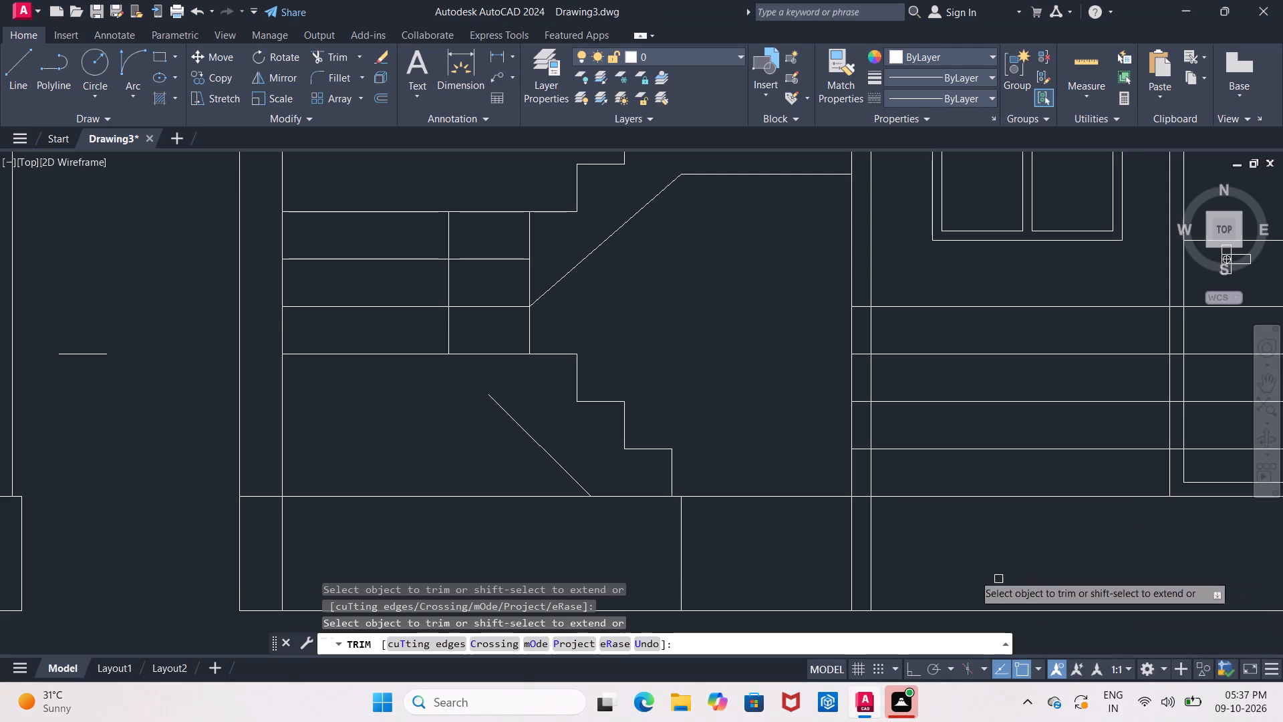
middle_drag(751, 378, 771, 481)
scroll(771, 481, down, 1)
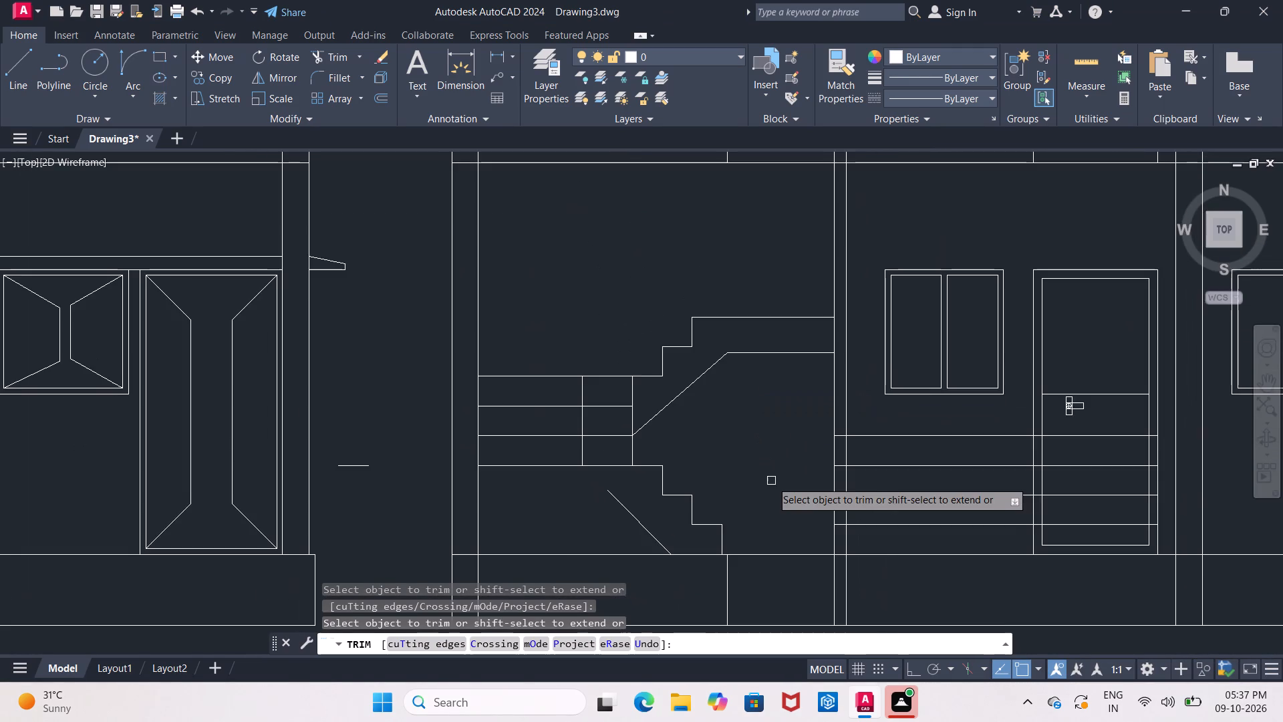
middle_drag(771, 481, 762, 446)
key(Escape)
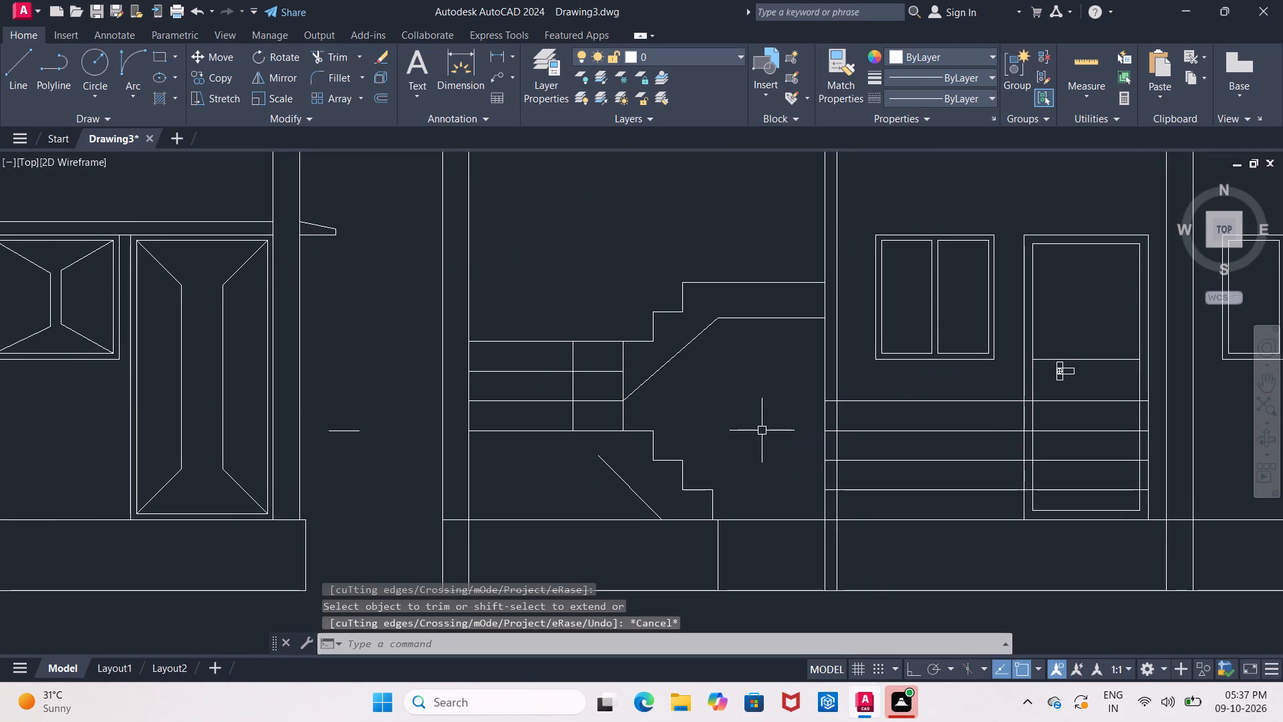
Erase the inner vertical line crossing the landing's horizontal lines, keeping the vertical at the landing's edge.
click(571, 358)
key(Delete)
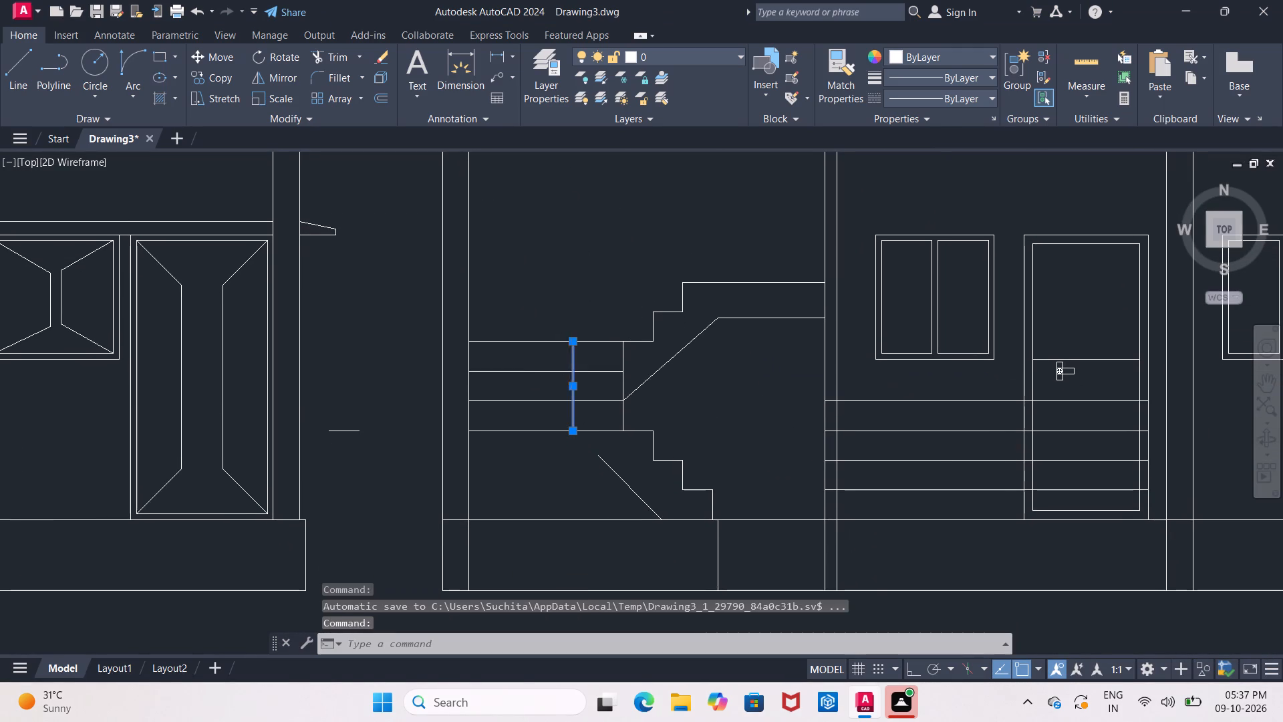
Erase the upper flight's existing sloped underside line.
scroll(592, 364, down, 2)
scroll(630, 386, up, 2)
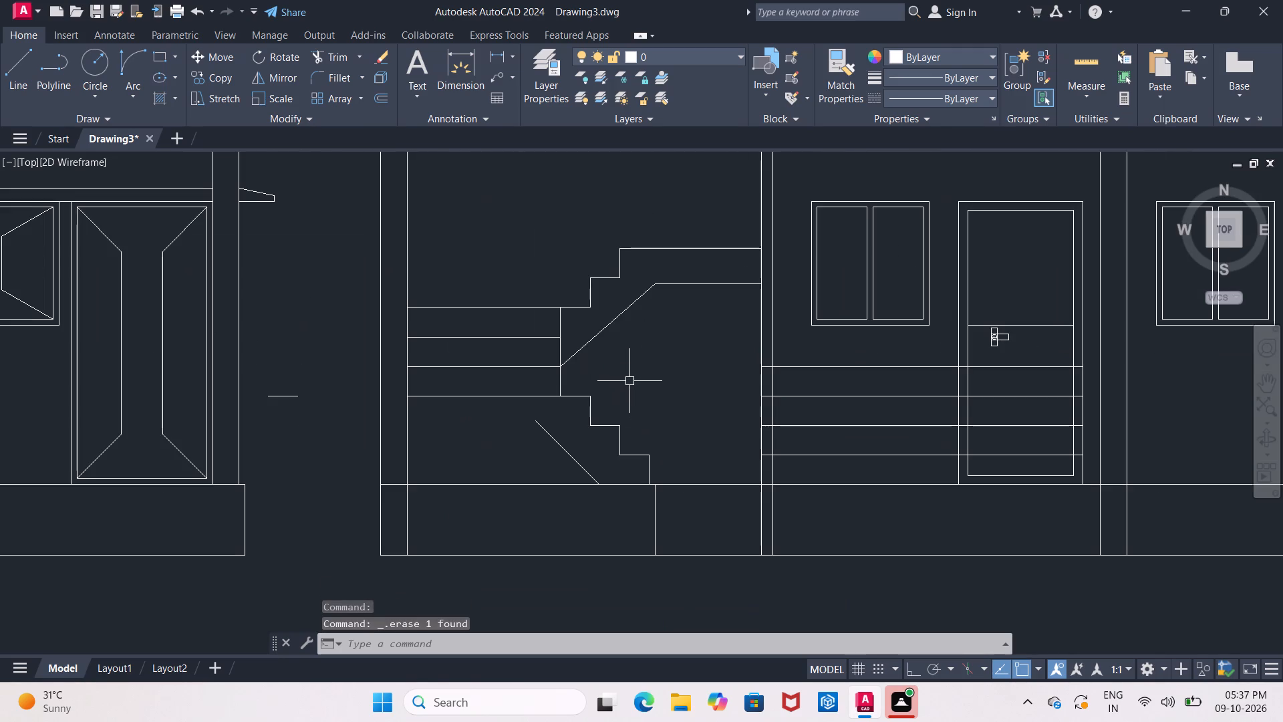
scroll(629, 376, up, 1)
middle_drag(629, 376, 631, 395)
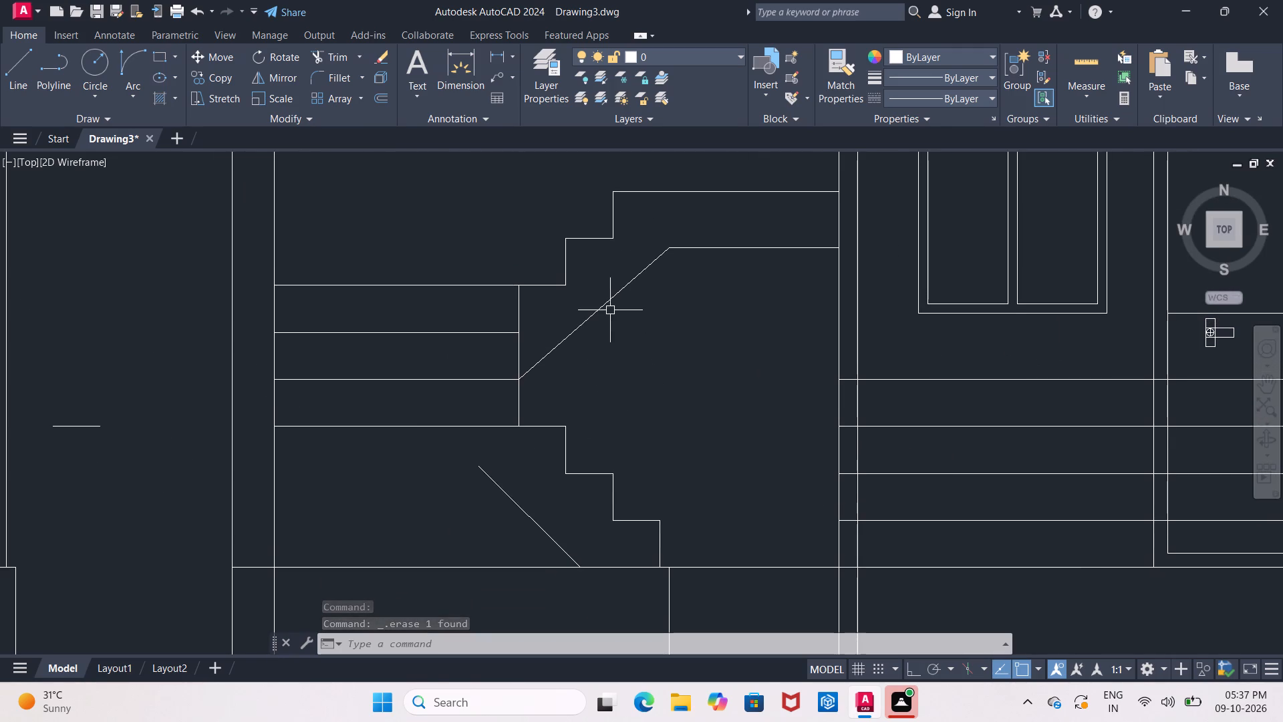
click(609, 299)
key(Delete)
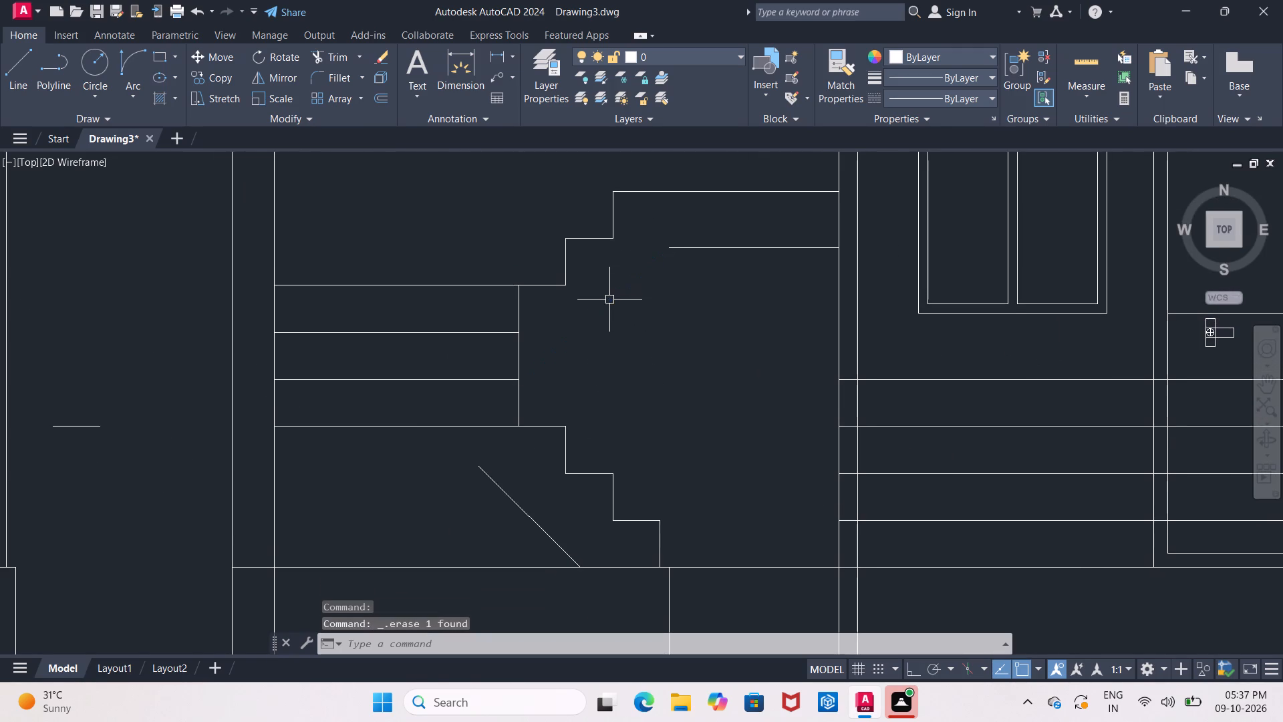
Draw the upper flight's underside from the upper slab underside's free end to the base of the landing-edge vertical on the lower flight's top tread.
click(31, 78)
click(673, 249)
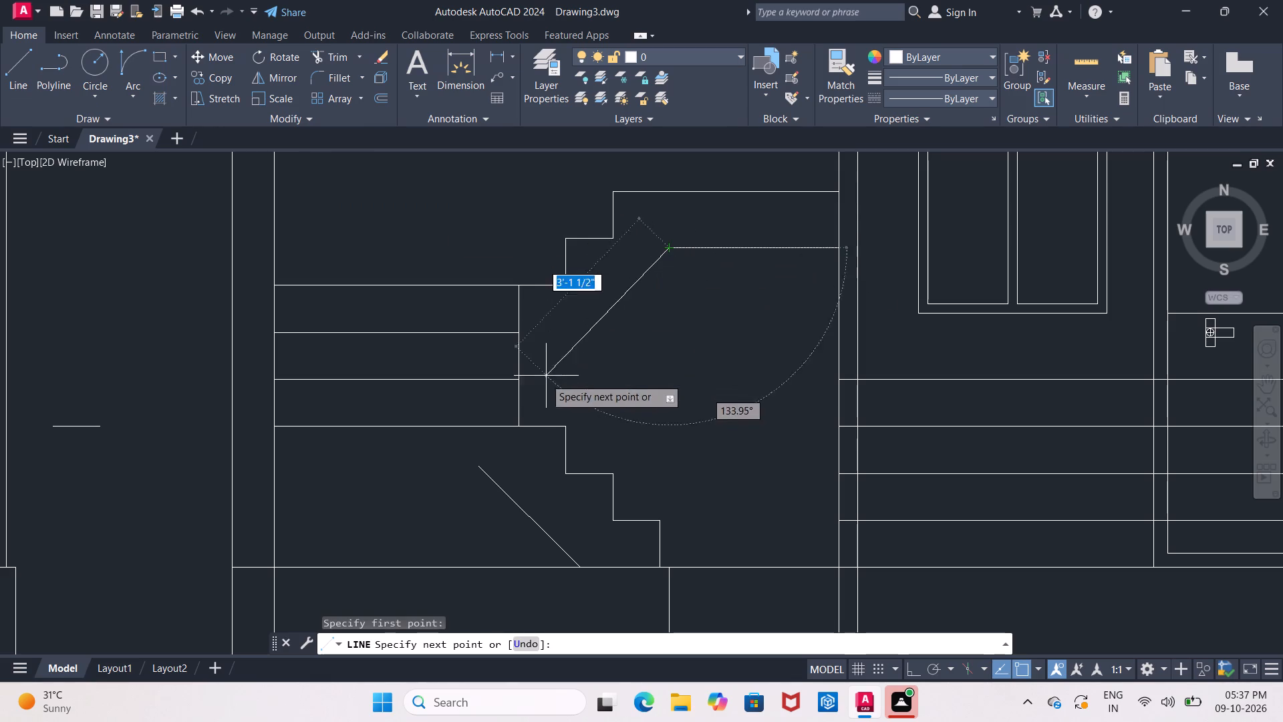
click(519, 423)
key(Escape)
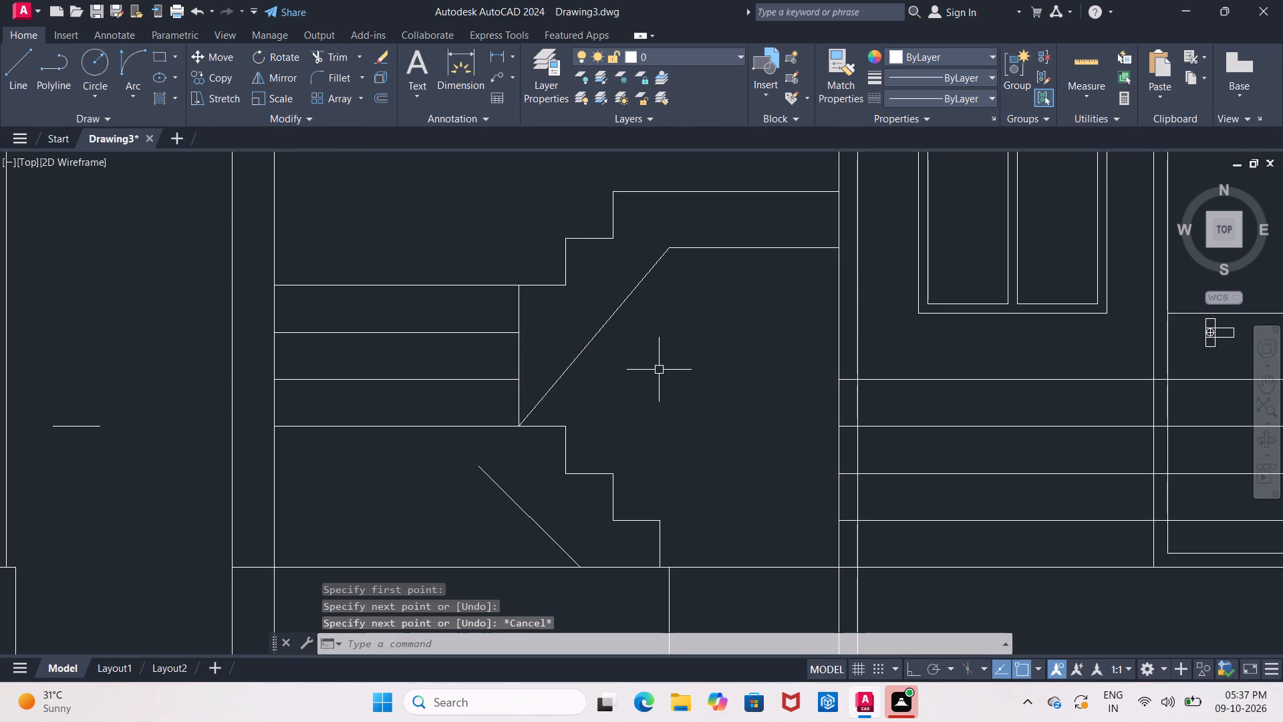
middle_drag(663, 374, 676, 376)
key(Escape)
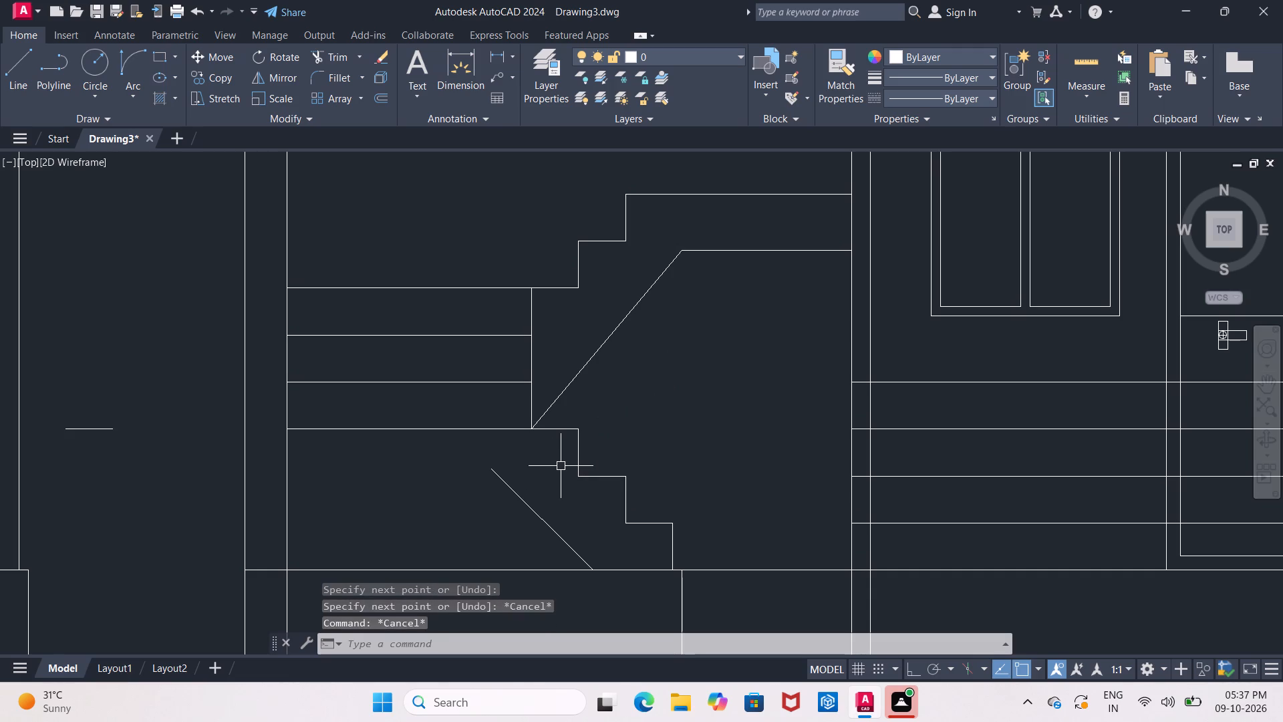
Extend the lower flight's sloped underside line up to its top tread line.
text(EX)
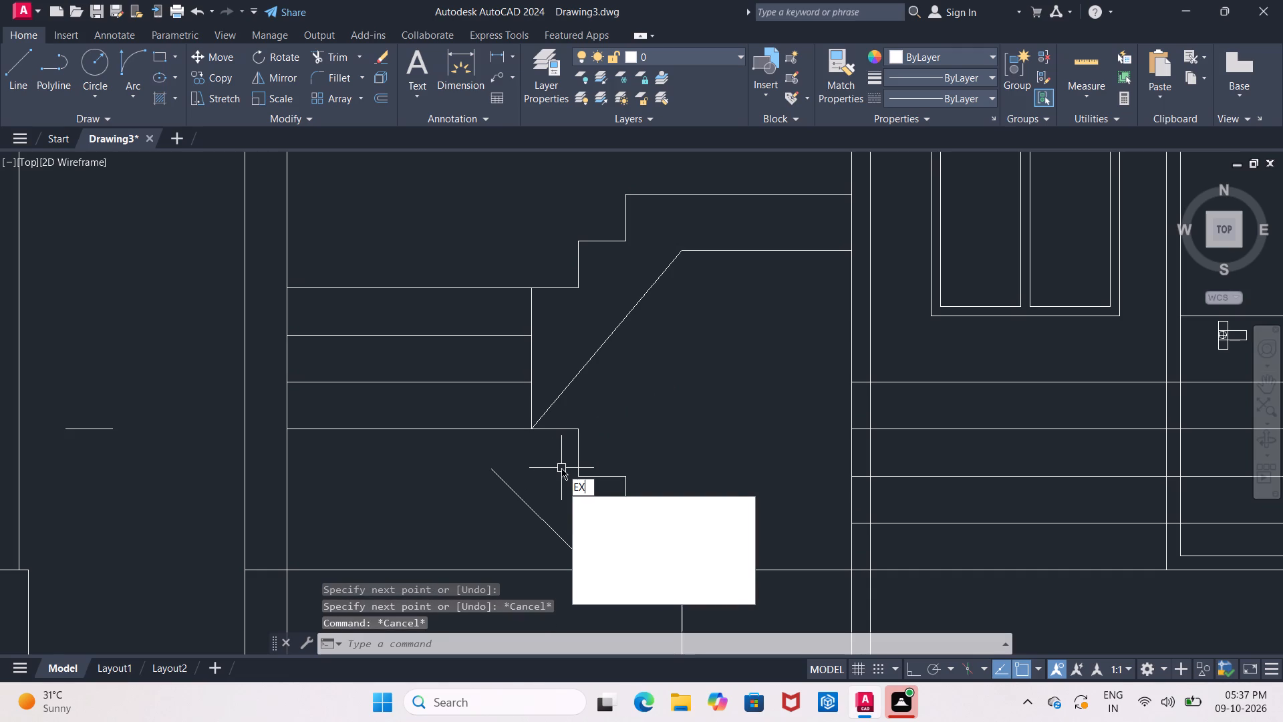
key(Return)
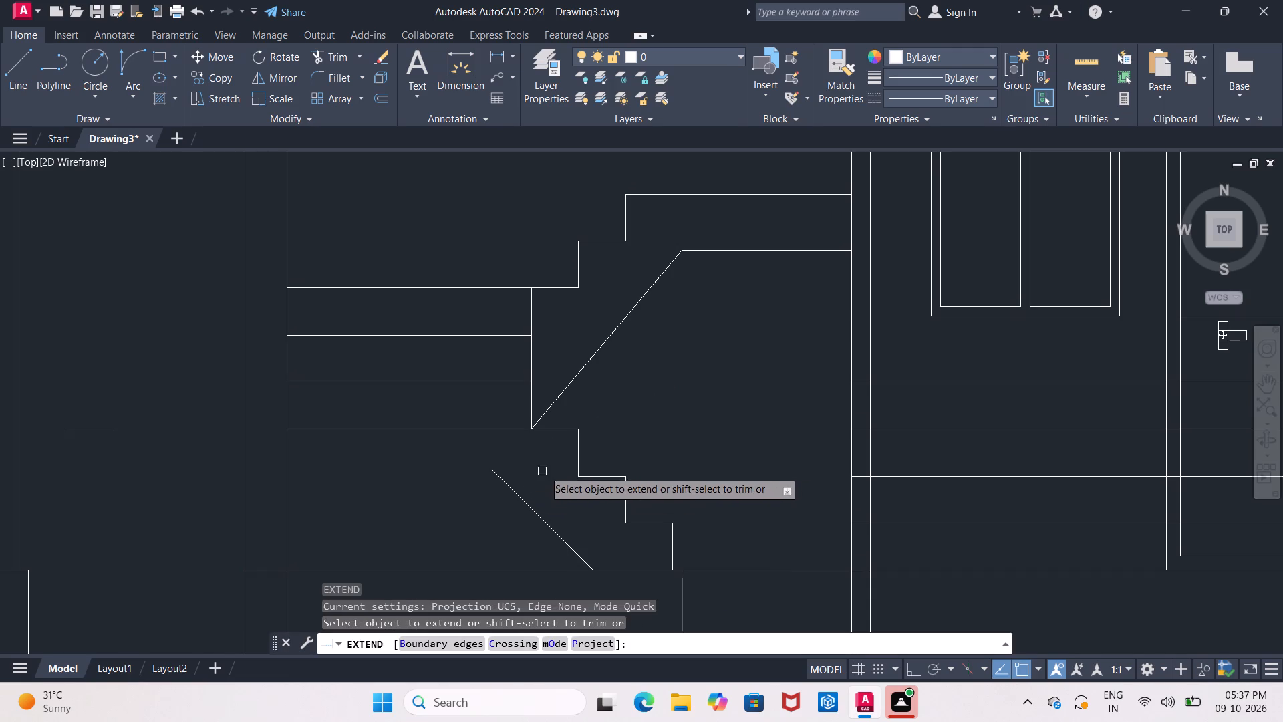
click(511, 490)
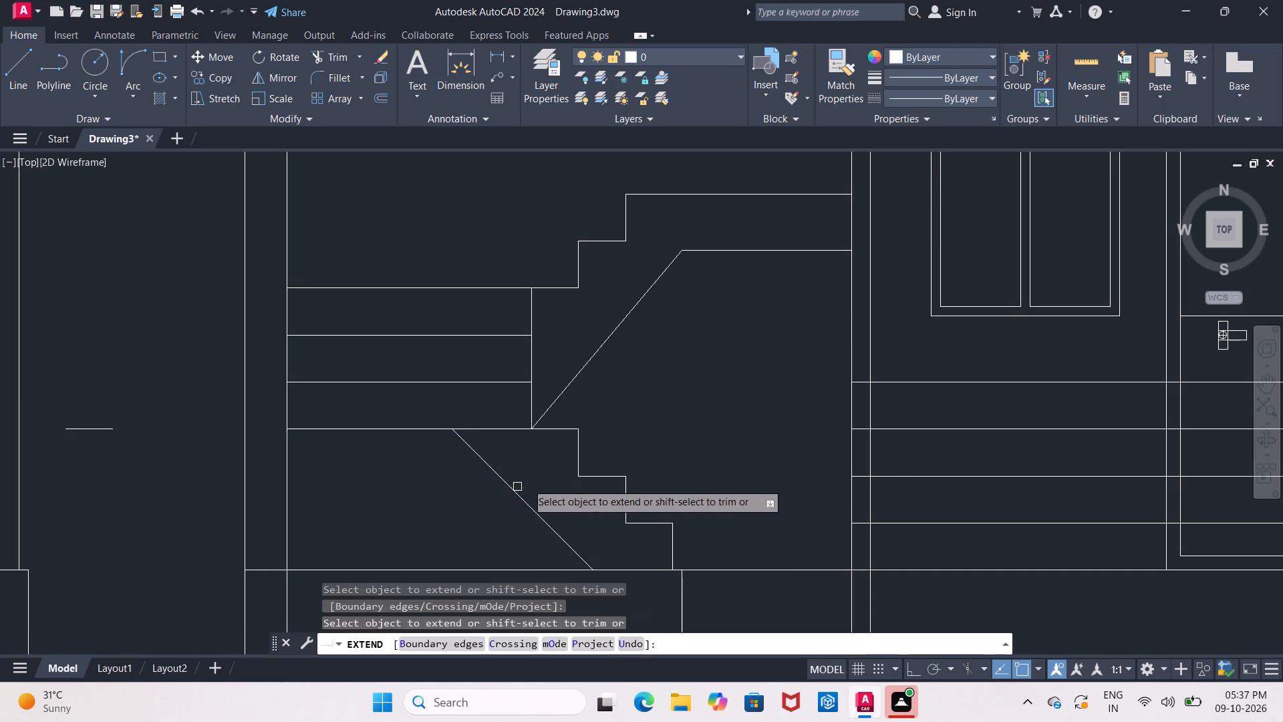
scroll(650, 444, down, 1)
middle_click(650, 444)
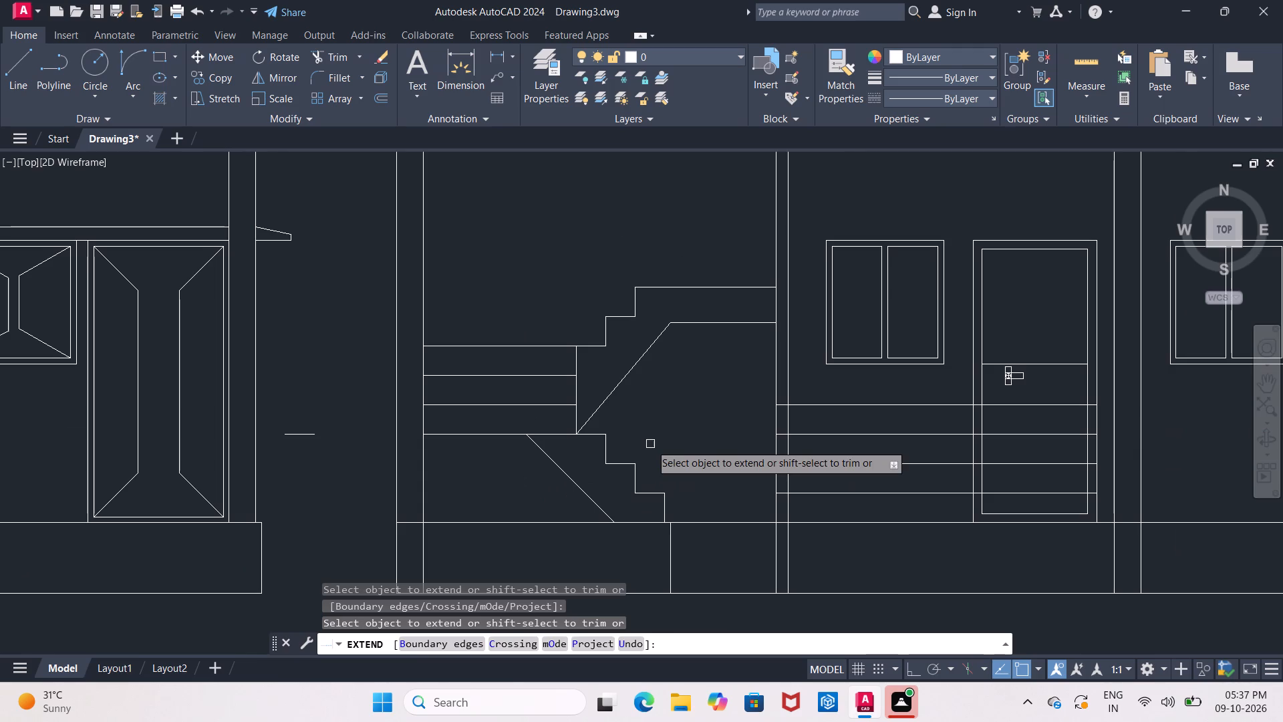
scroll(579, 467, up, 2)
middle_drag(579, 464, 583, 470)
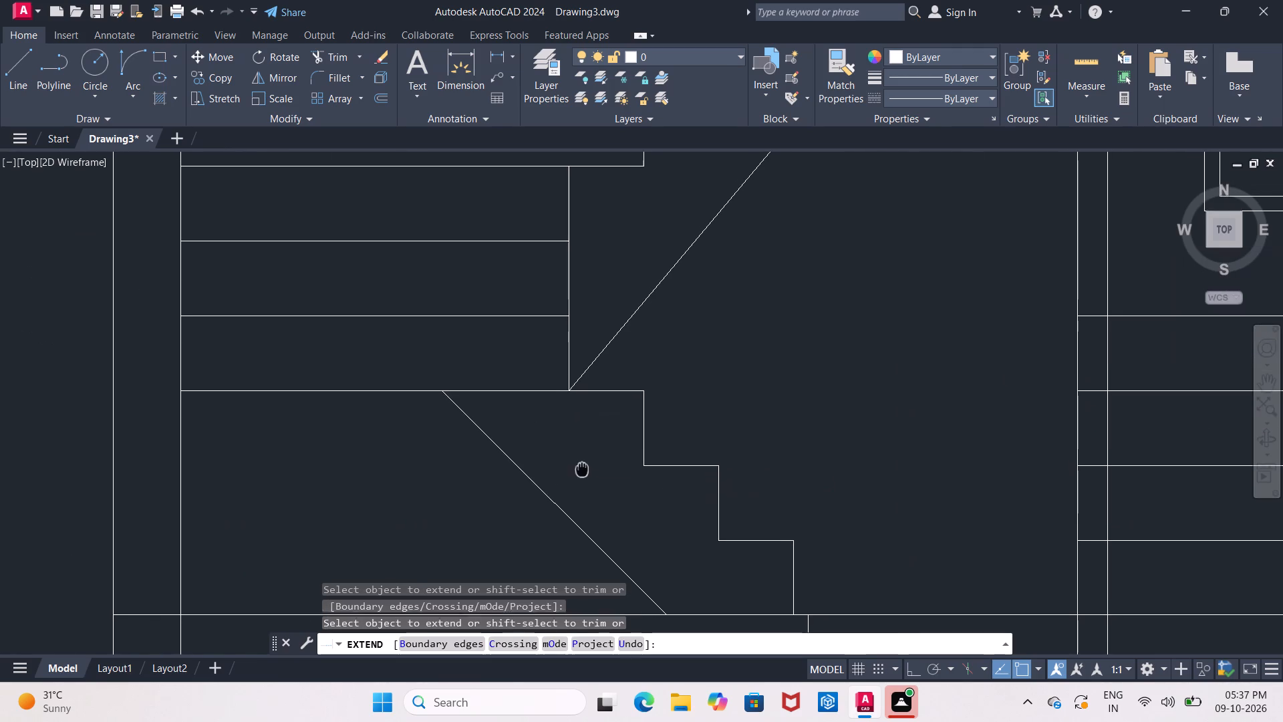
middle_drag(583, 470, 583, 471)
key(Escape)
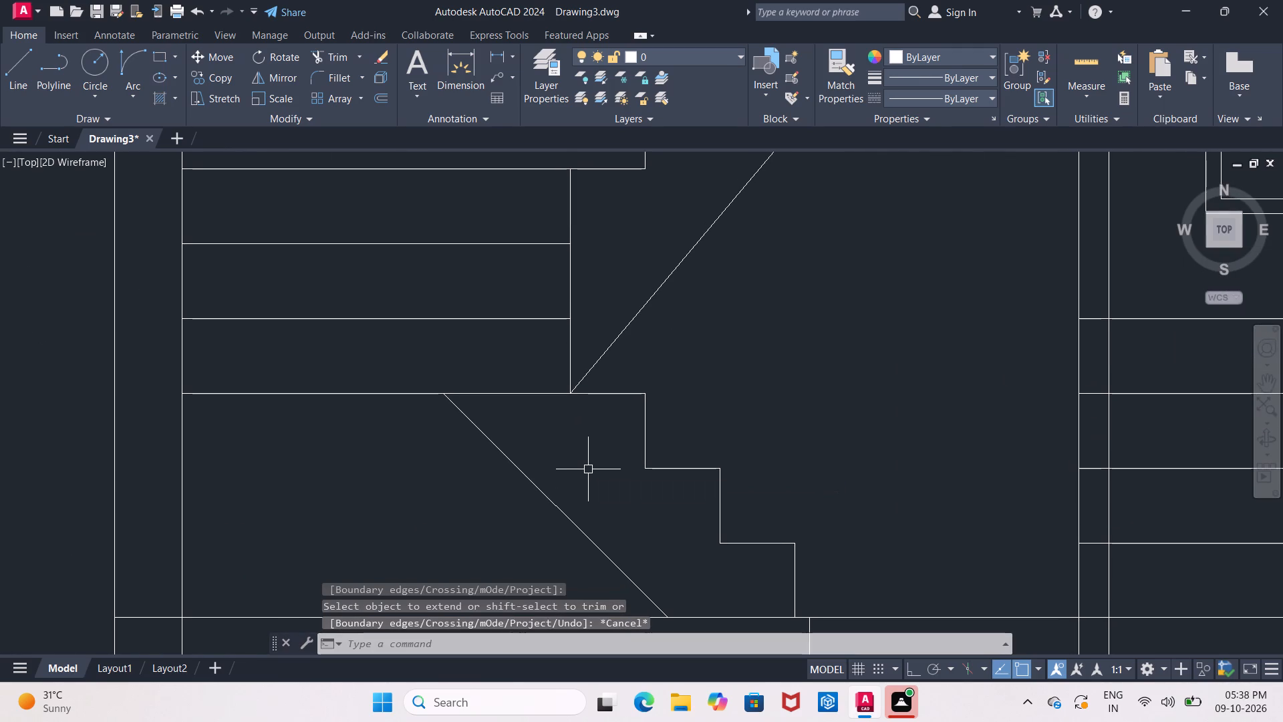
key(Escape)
Extend the upper flight's sloped line down to meet the lower flight's sloped underside line.
key(e)
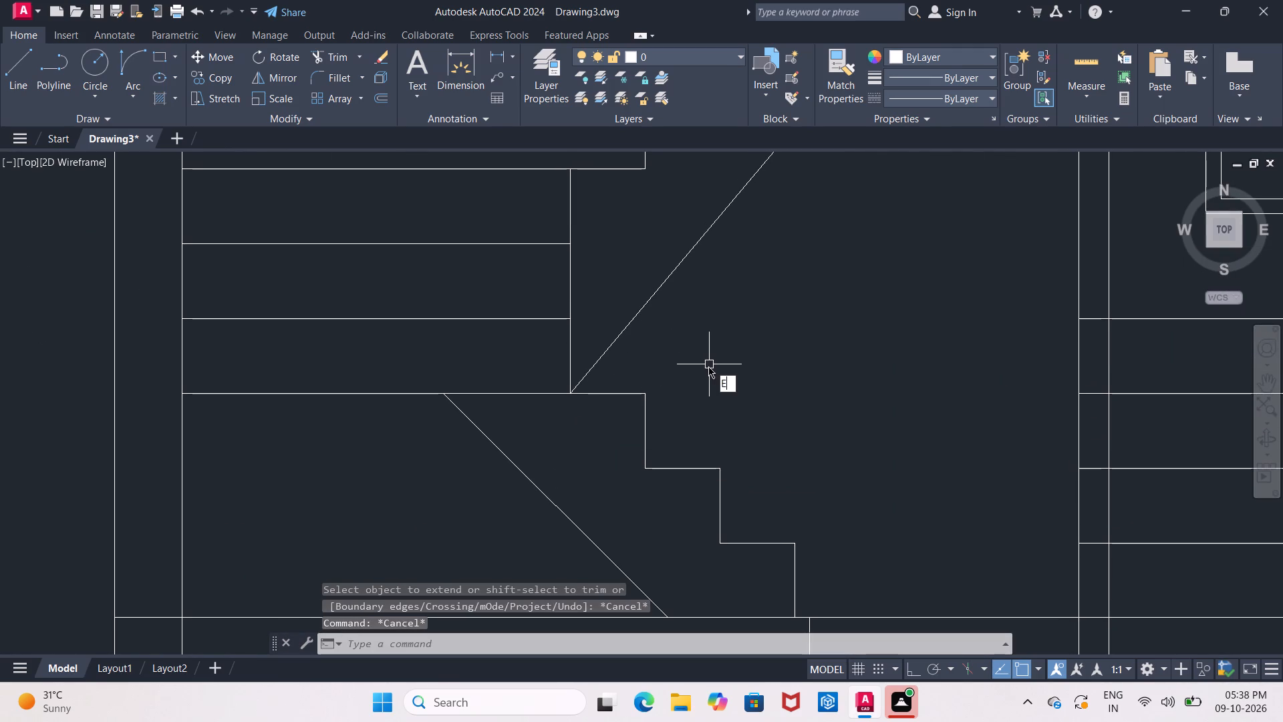
key(x)
click(732, 396)
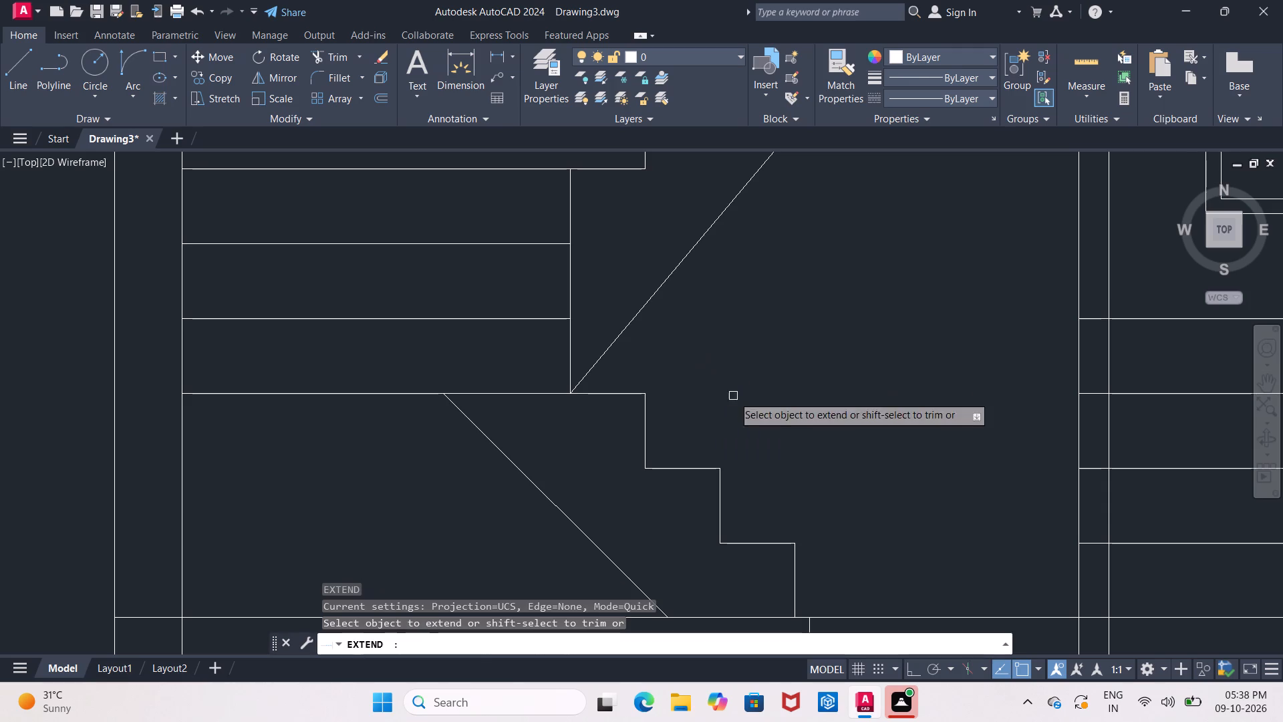
click(640, 316)
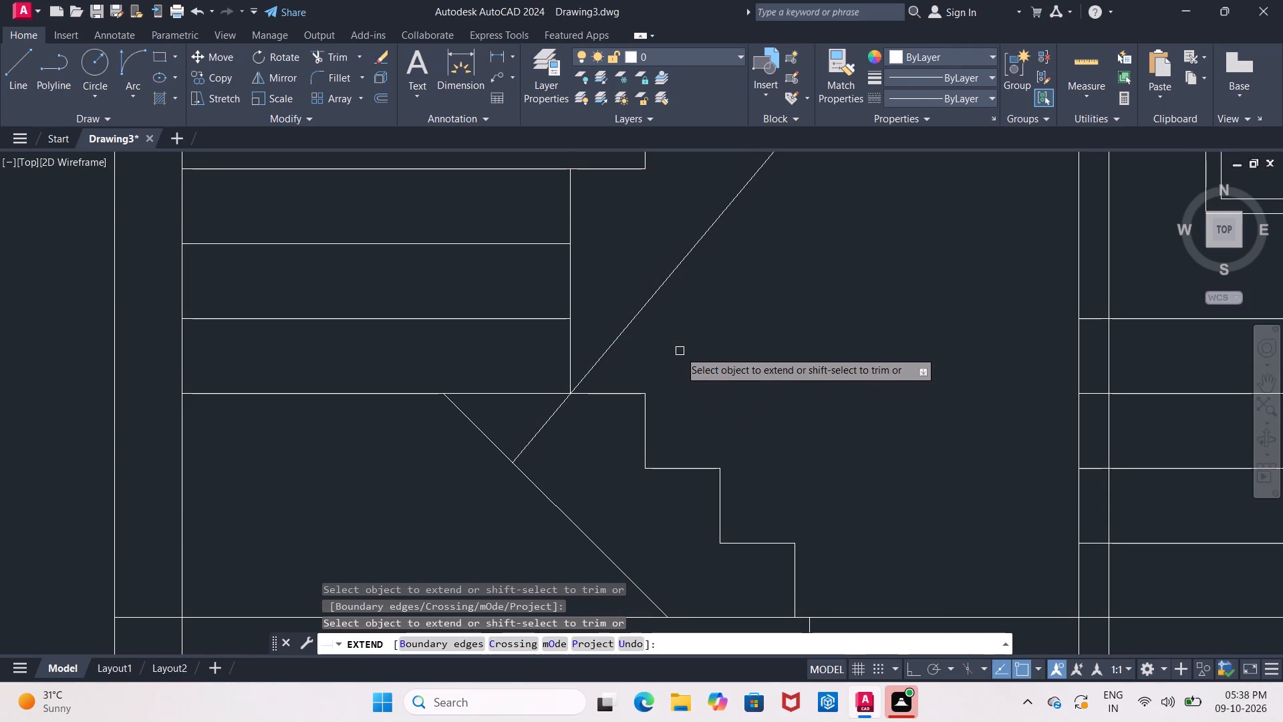
key(Escape)
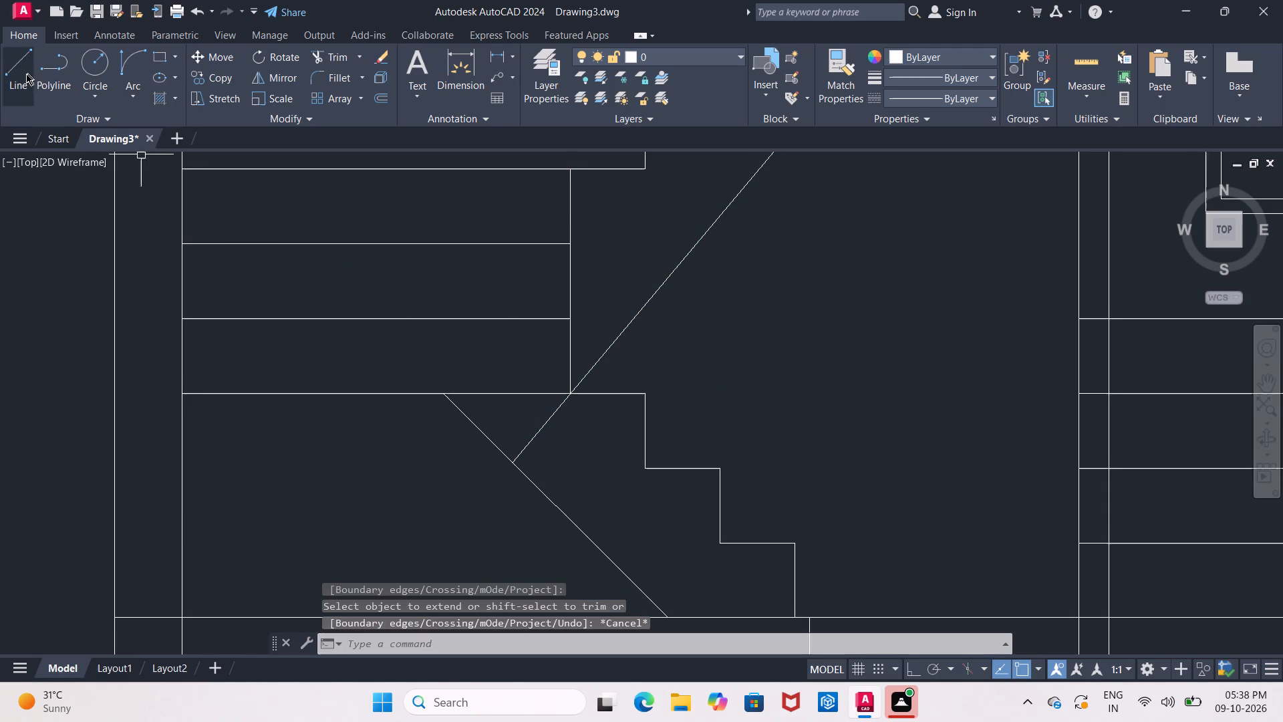
Draw a horizontal line about 4'-8" long from the two slopes' intersection outward past the staircase bay's outer wall.
click(26, 74)
click(514, 465)
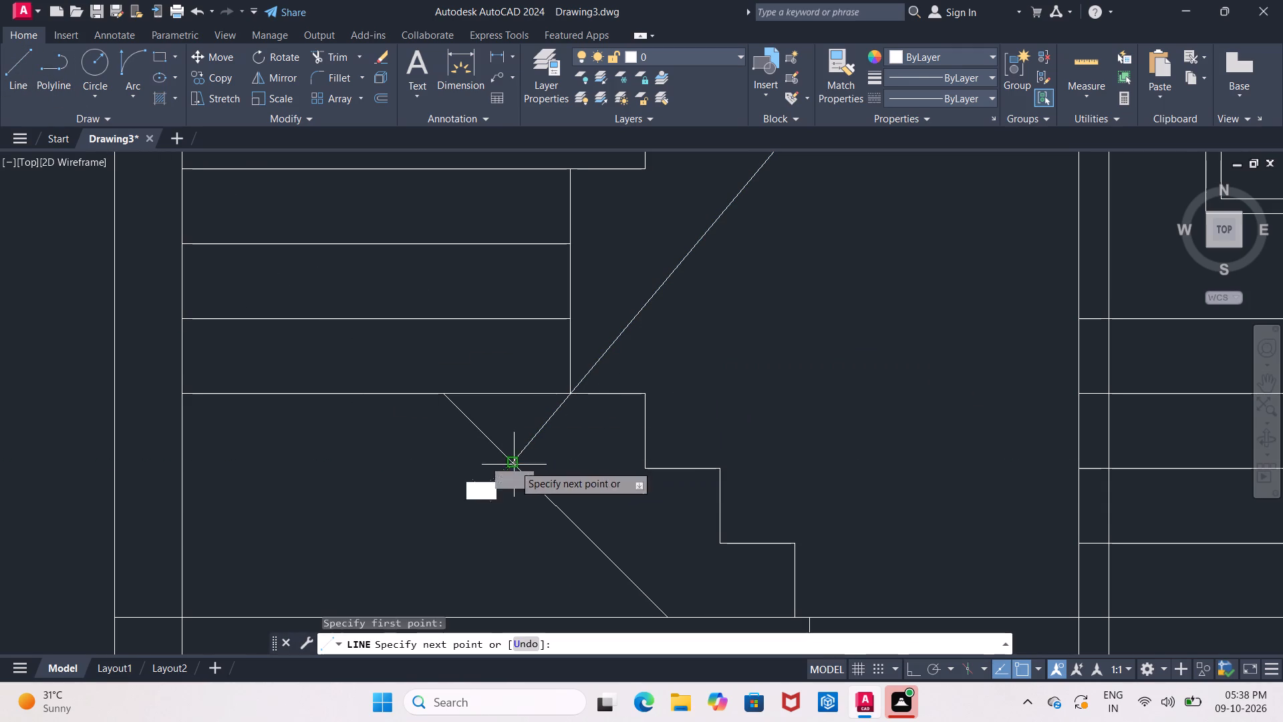
click(93, 457)
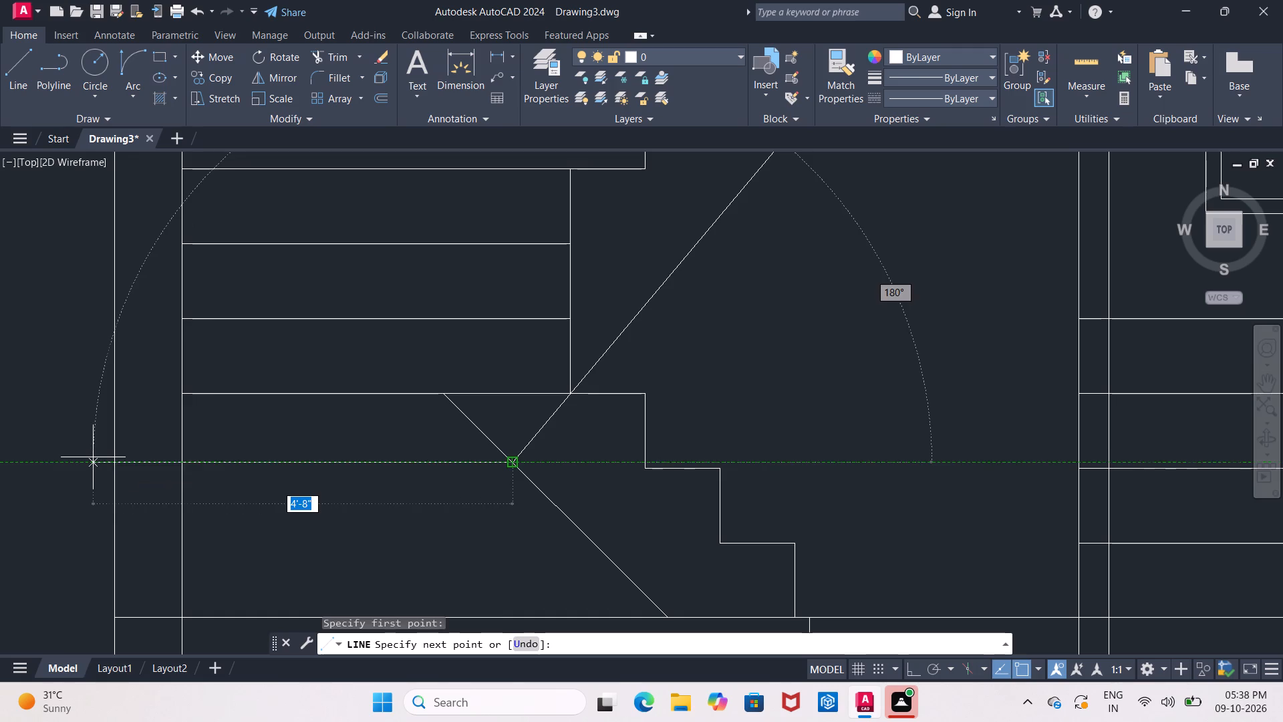
key(Escape)
key(Escape)
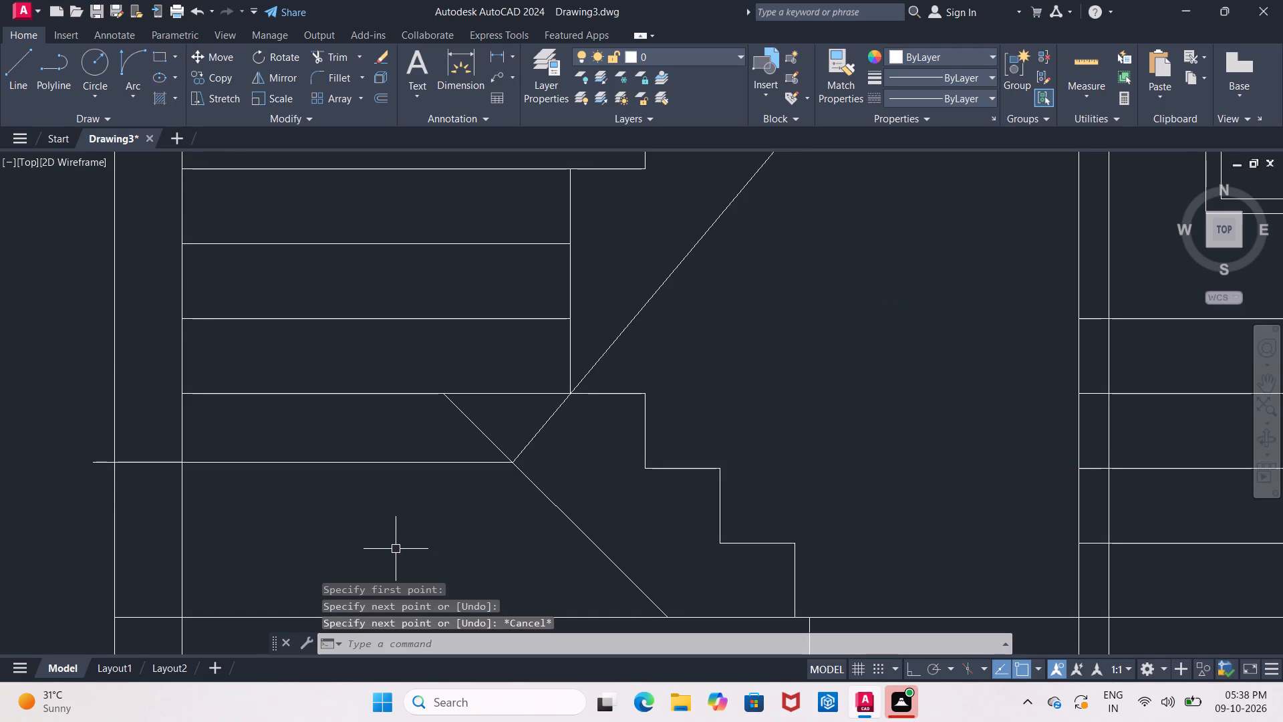
Trim both slopes between the top tread line and their intersection, and the new horizontal line beyond the outer wall's inner line.
key(t)
key(r)
key(Return)
key(Return)
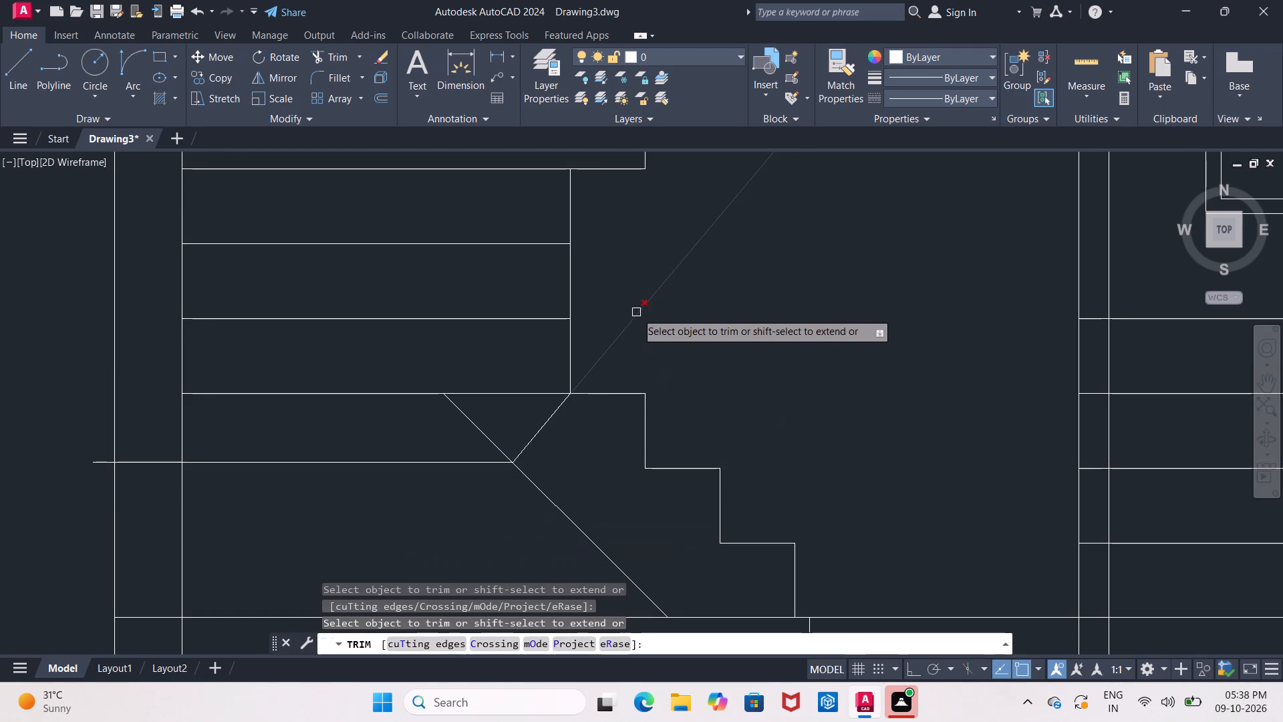
scroll(583, 384, down, 1)
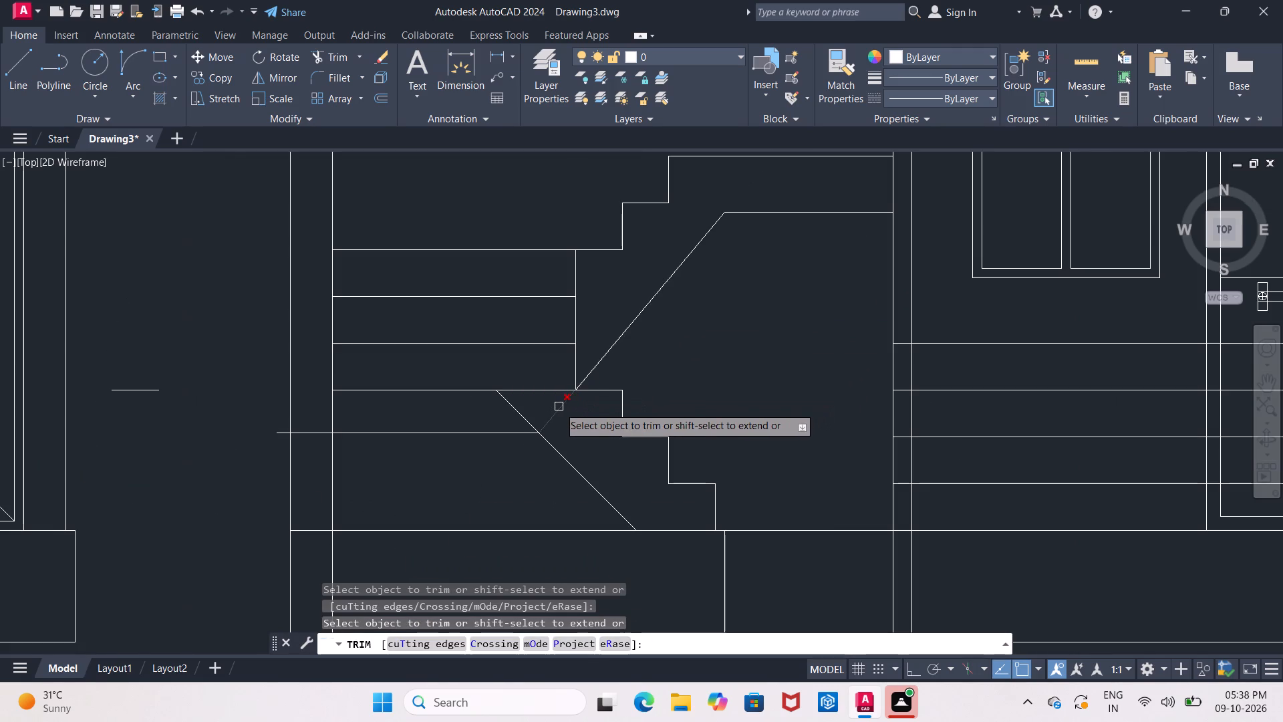
click(559, 406)
click(530, 423)
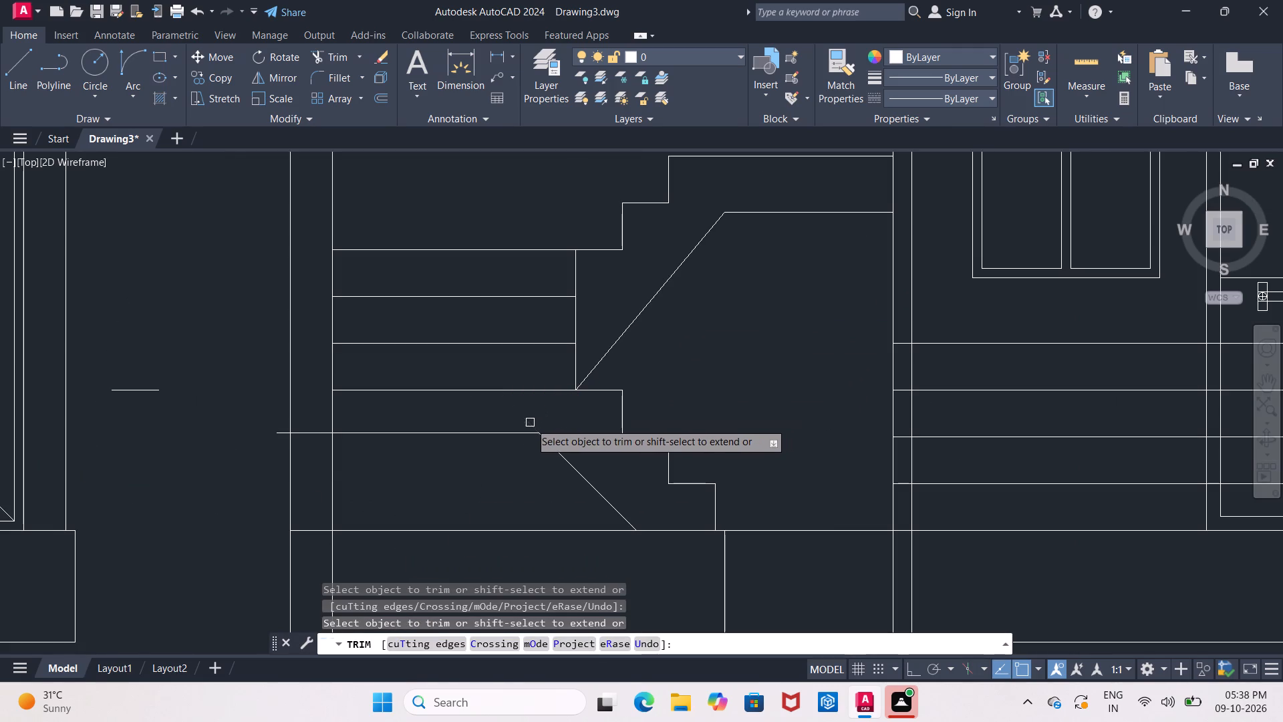
click(309, 432)
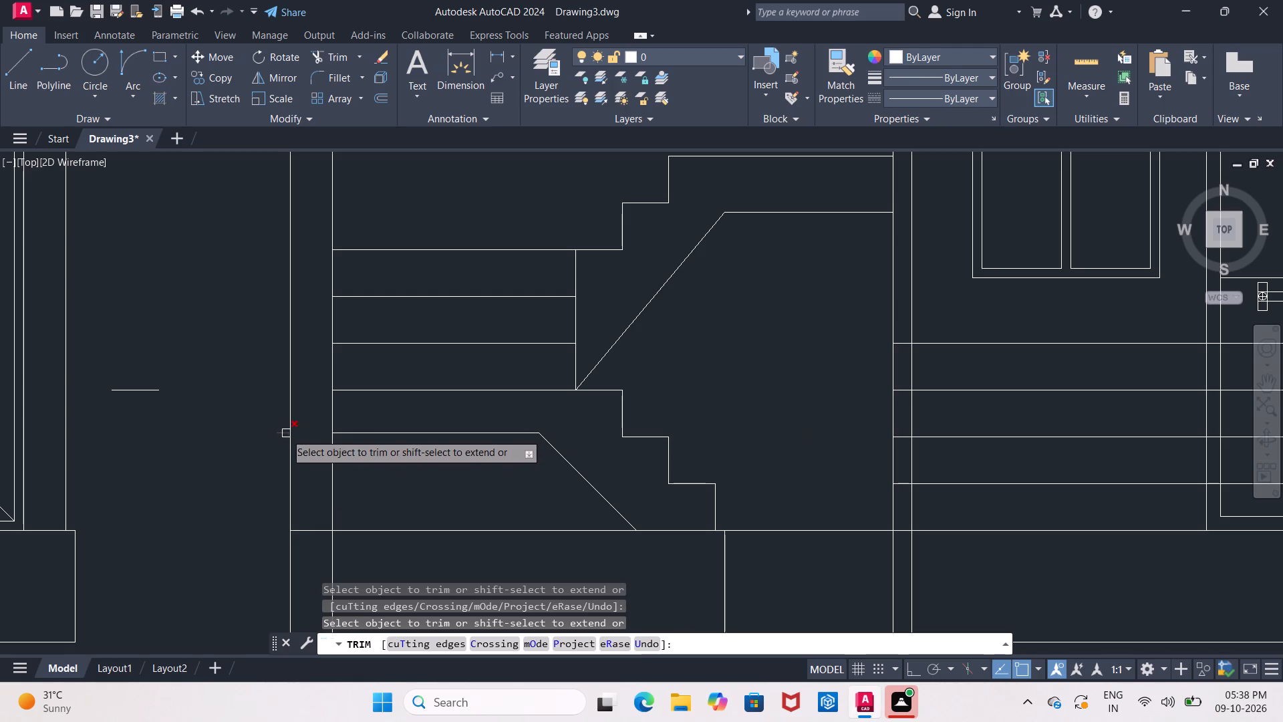
click(285, 433)
Remove the stray short horizontal line between the front elevation and the staircase view.
click(145, 389)
Remove the vertical line in the plinth below the lower flight's last riser, between ground line and base line.
scroll(148, 390, down, 2)
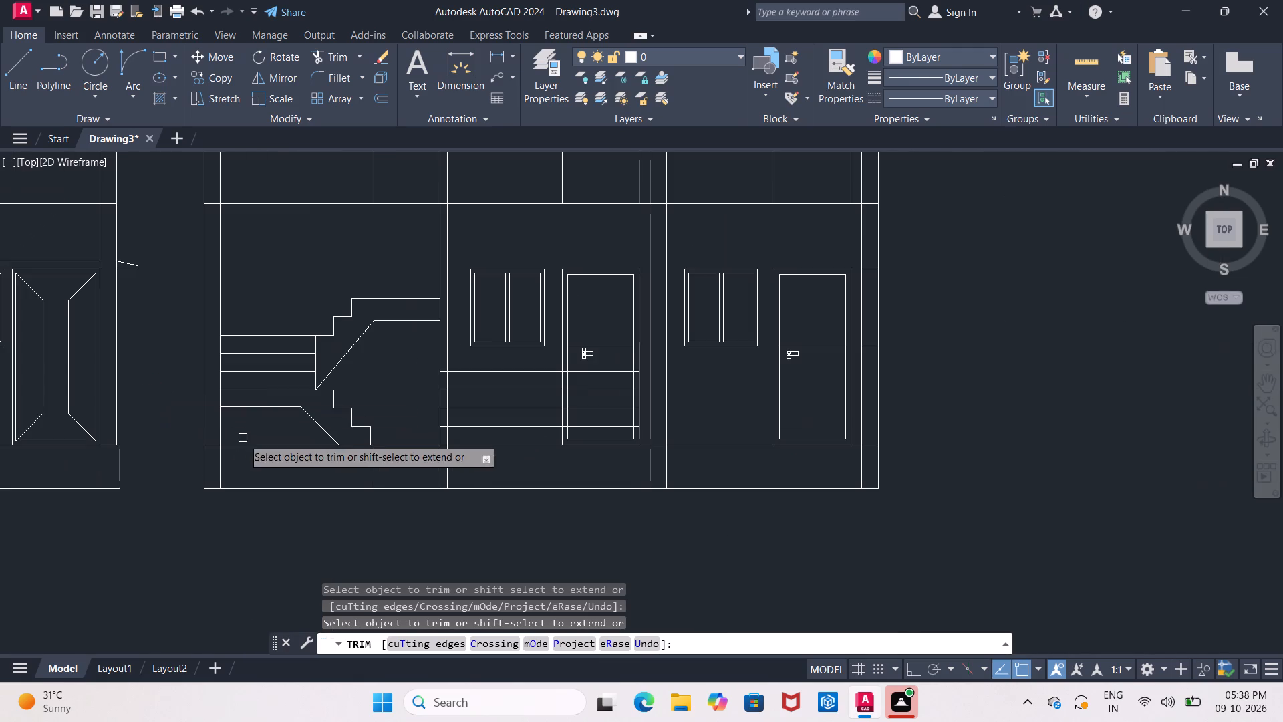
scroll(315, 469, up, 2)
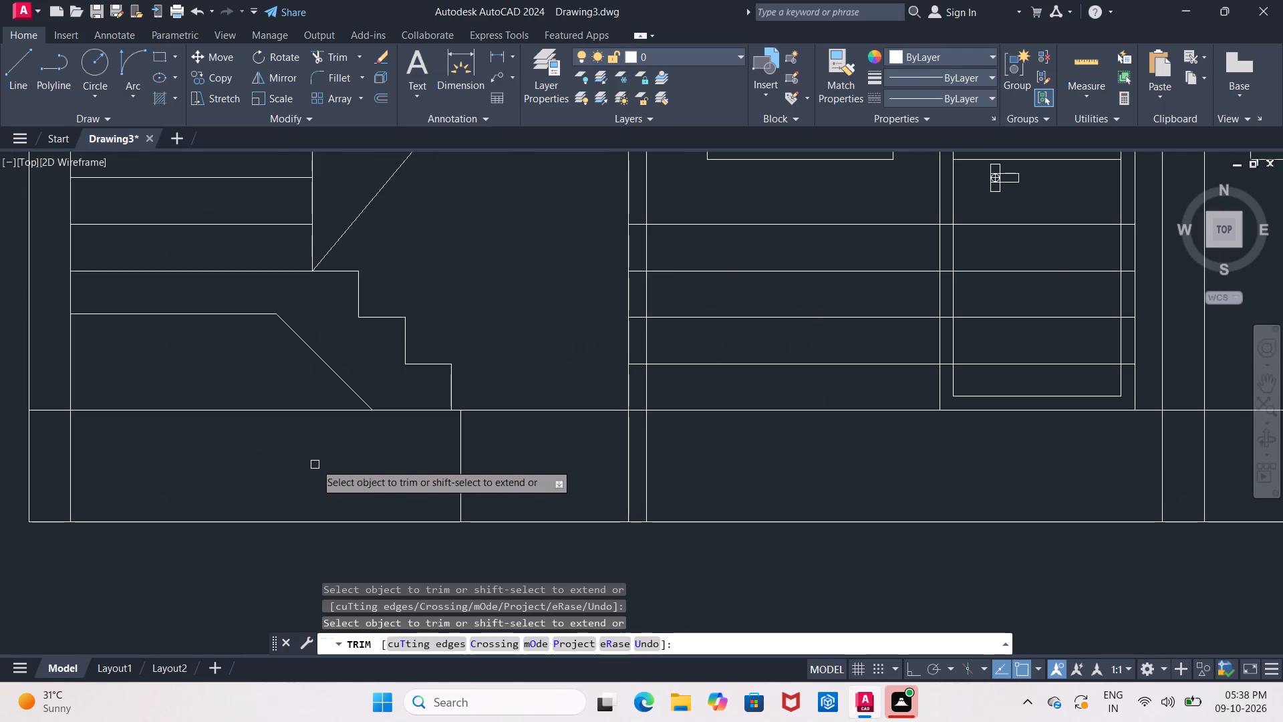
middle_drag(317, 459, 362, 521)
scroll(363, 521, down, 3)
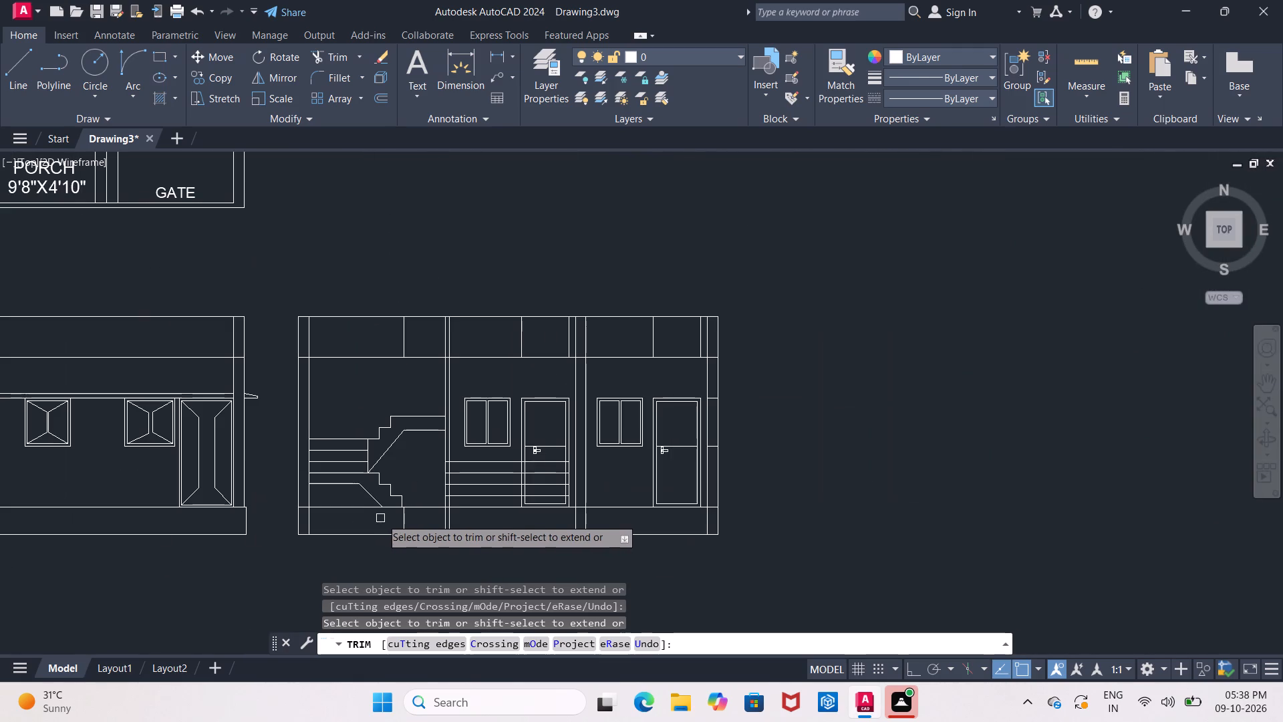
middle_drag(448, 541, 435, 502)
scroll(393, 515, up, 2)
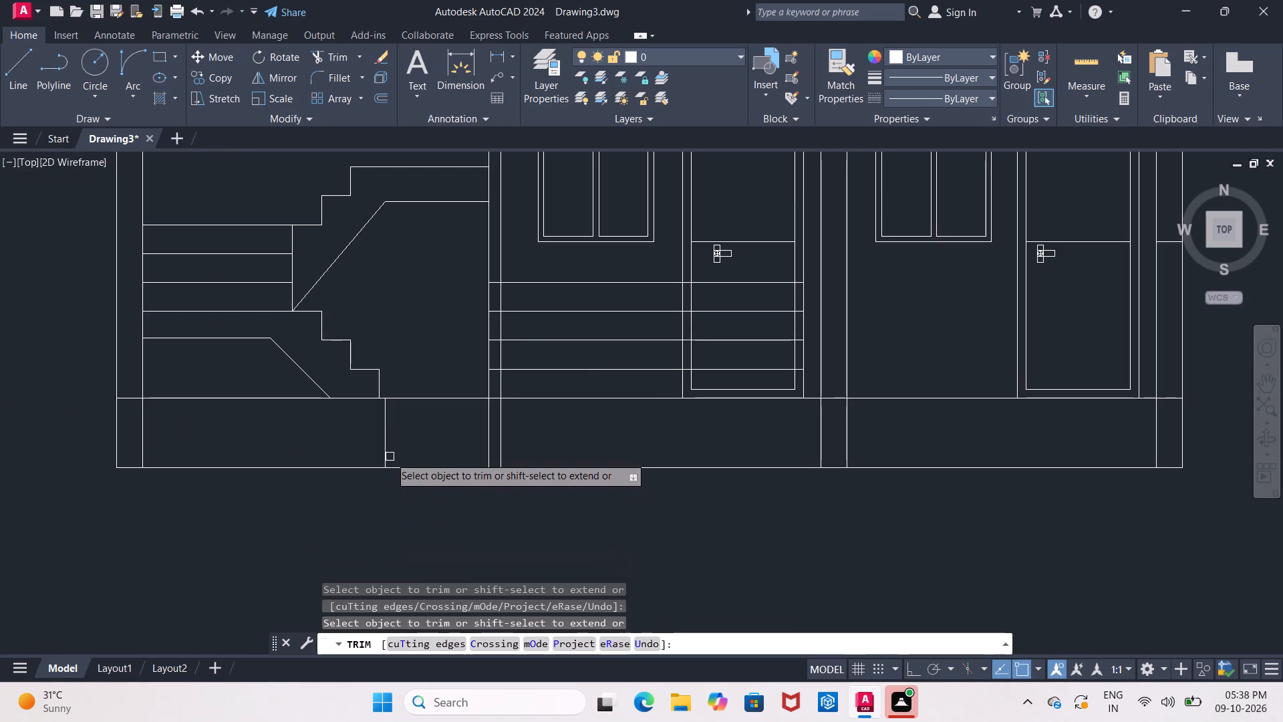
click(385, 450)
scroll(389, 447, down, 2)
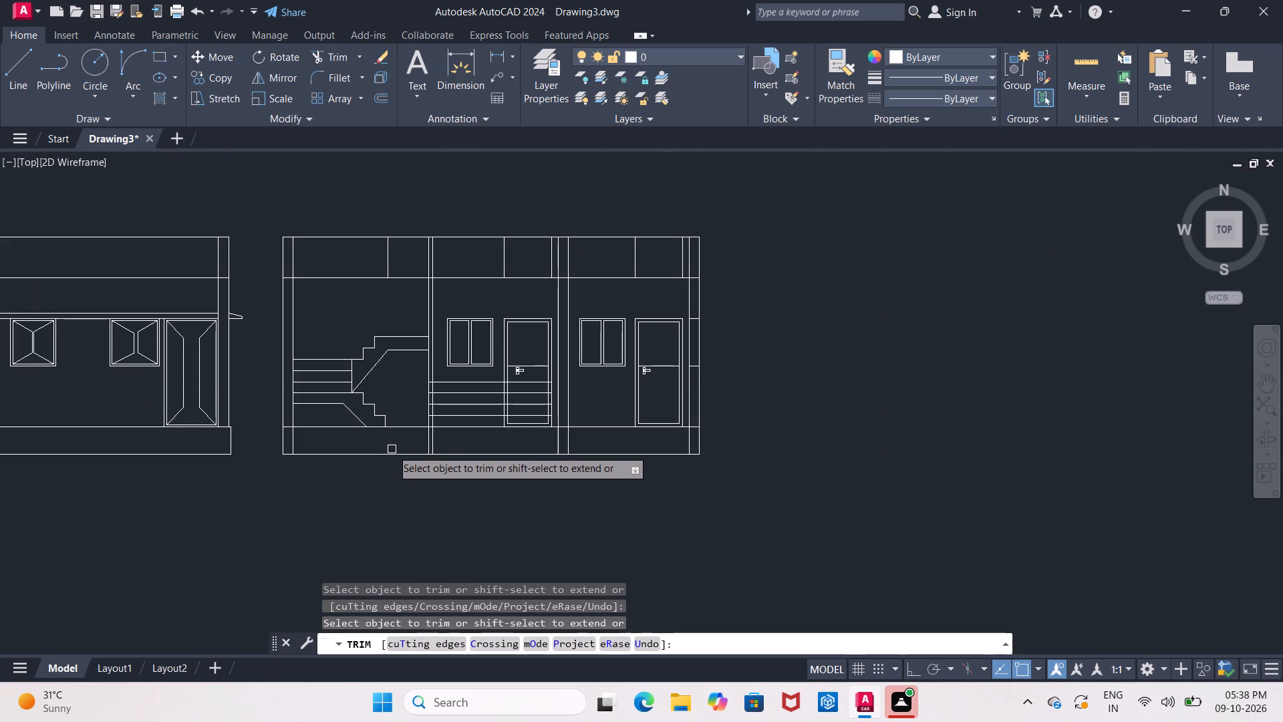
scroll(402, 442, up, 1)
middle_drag(402, 442, 370, 456)
scroll(487, 398, up, 2)
middle_drag(486, 394, 478, 392)
key(Escape)
Delete the four horizontal tread lines crossing the middle bay's wall and door, beside the staircase bay.
click(513, 304)
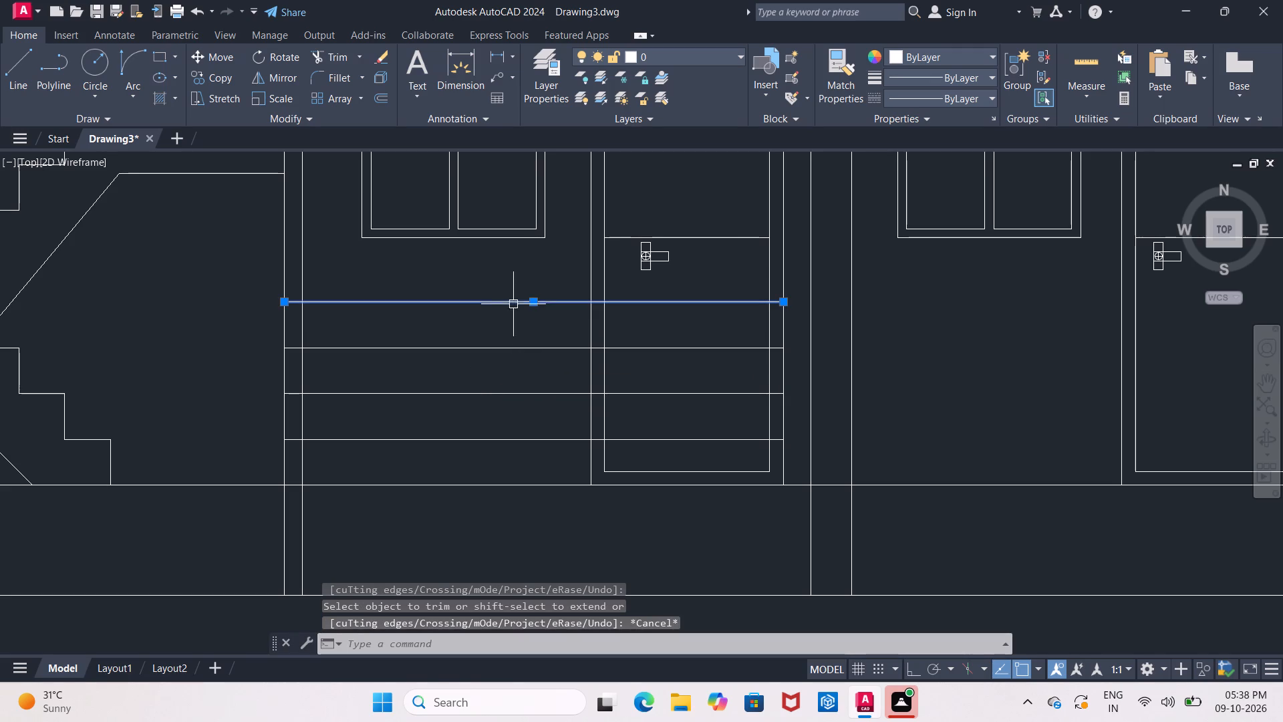
click(507, 351)
click(509, 395)
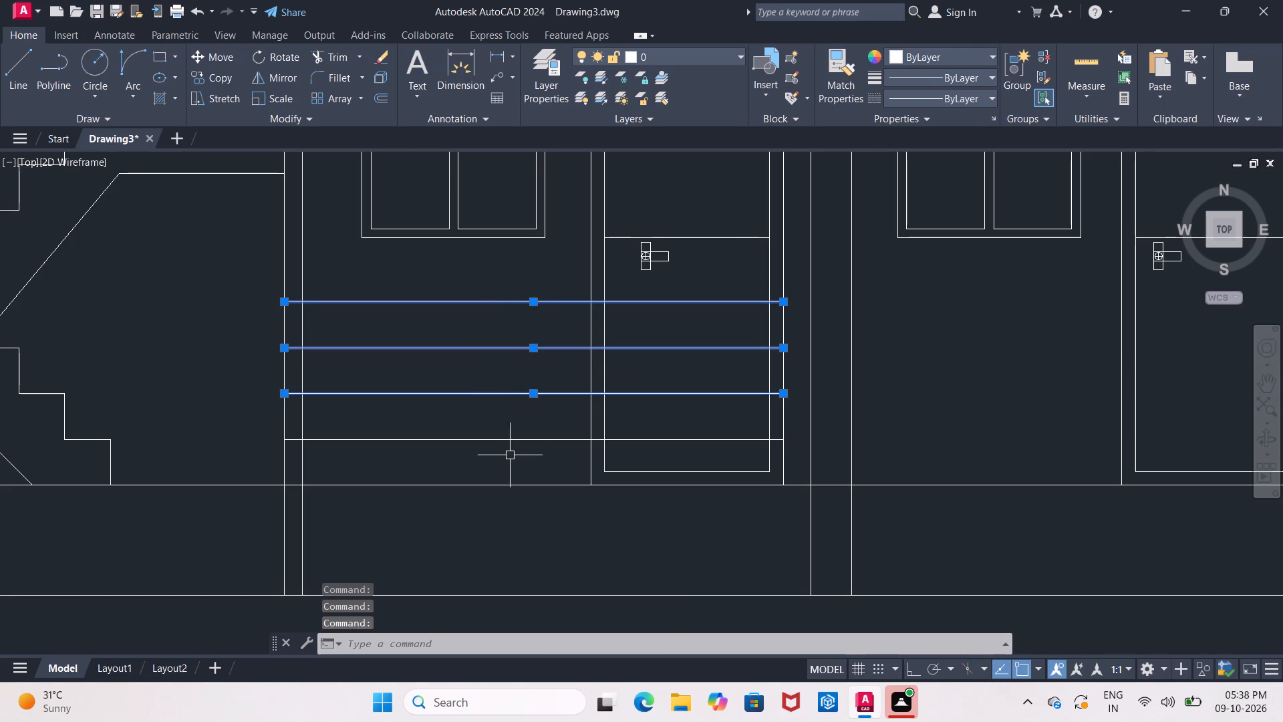
click(515, 443)
scroll(515, 441, down, 2)
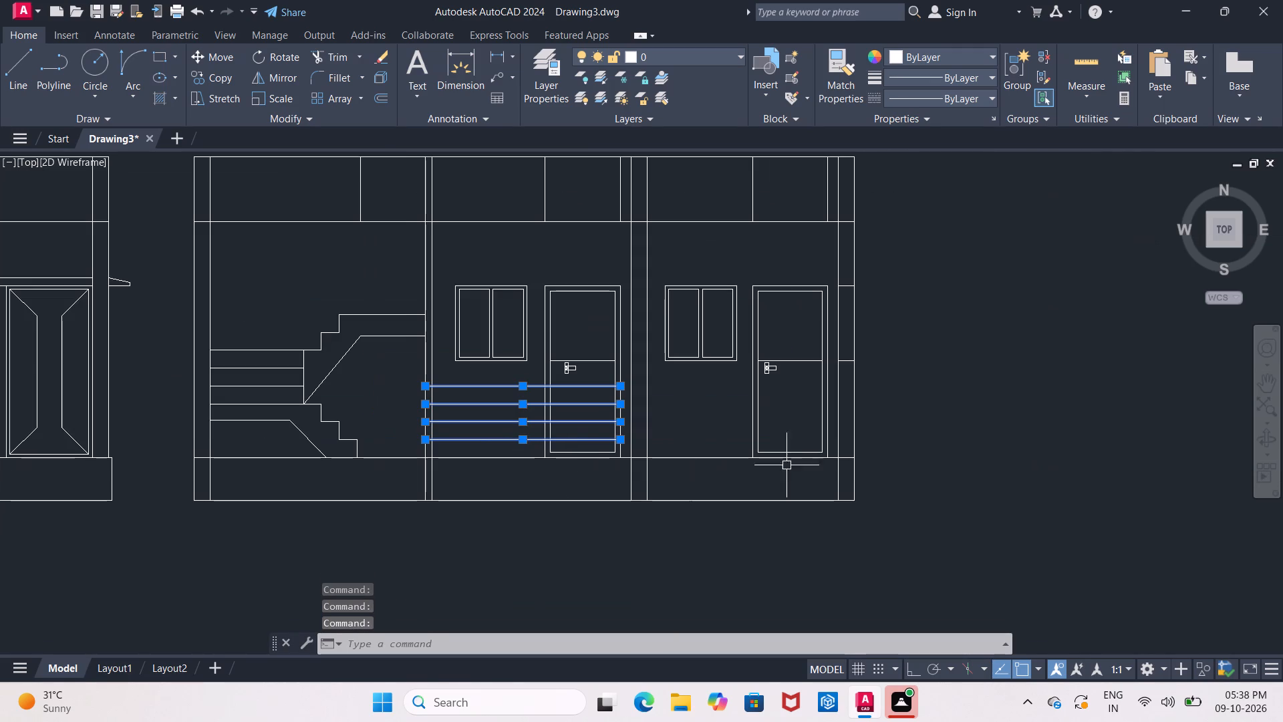
key(Delete)
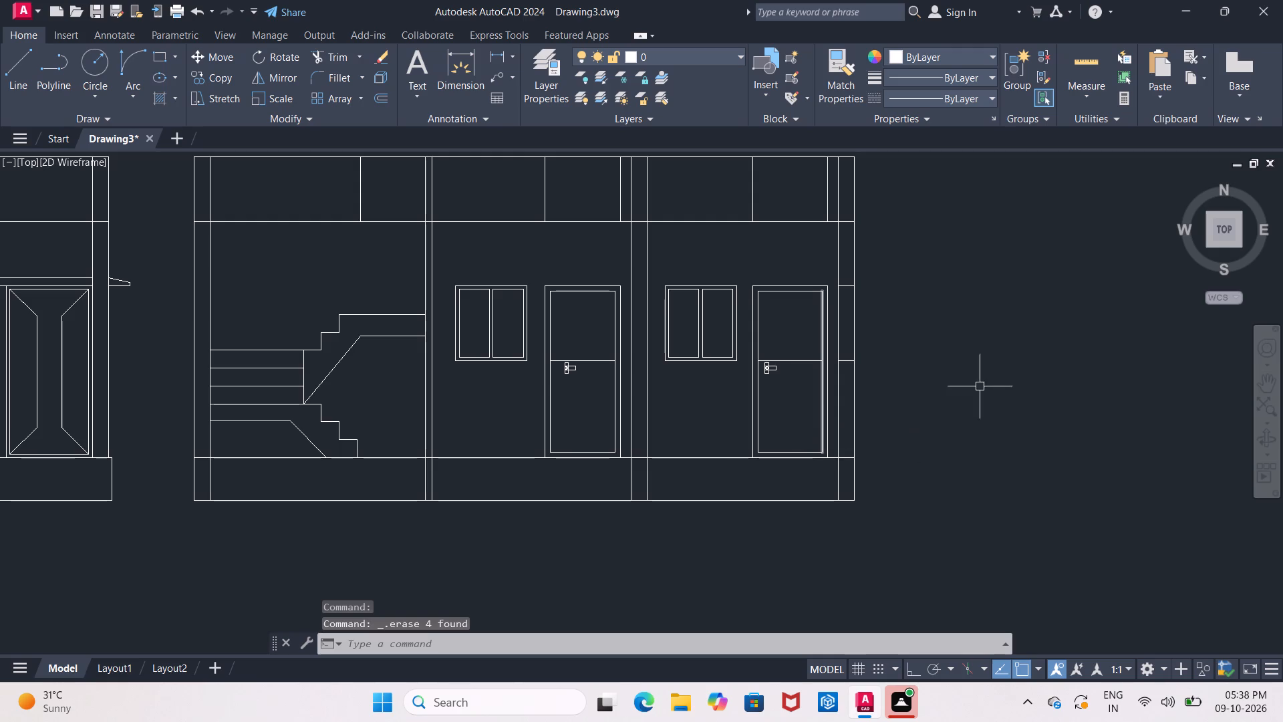
key(Escape)
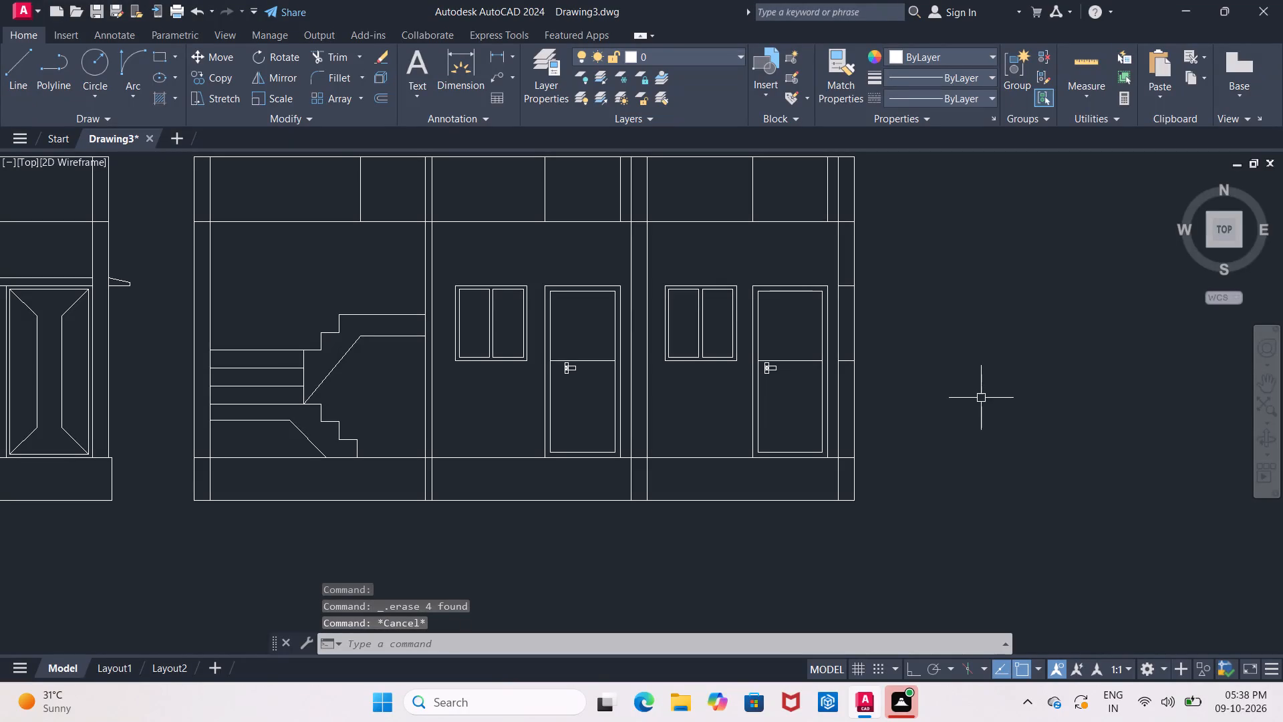
Save the drawing.
key(ctrl+s)
key(ctrl+s)
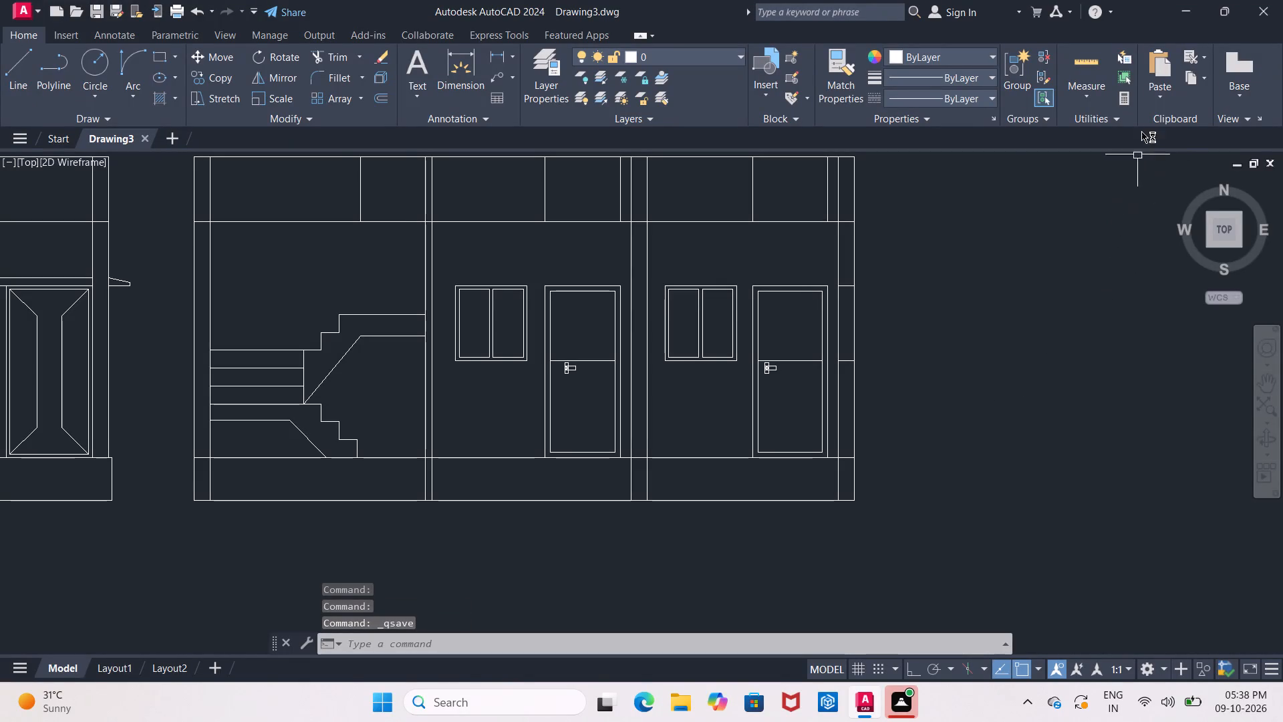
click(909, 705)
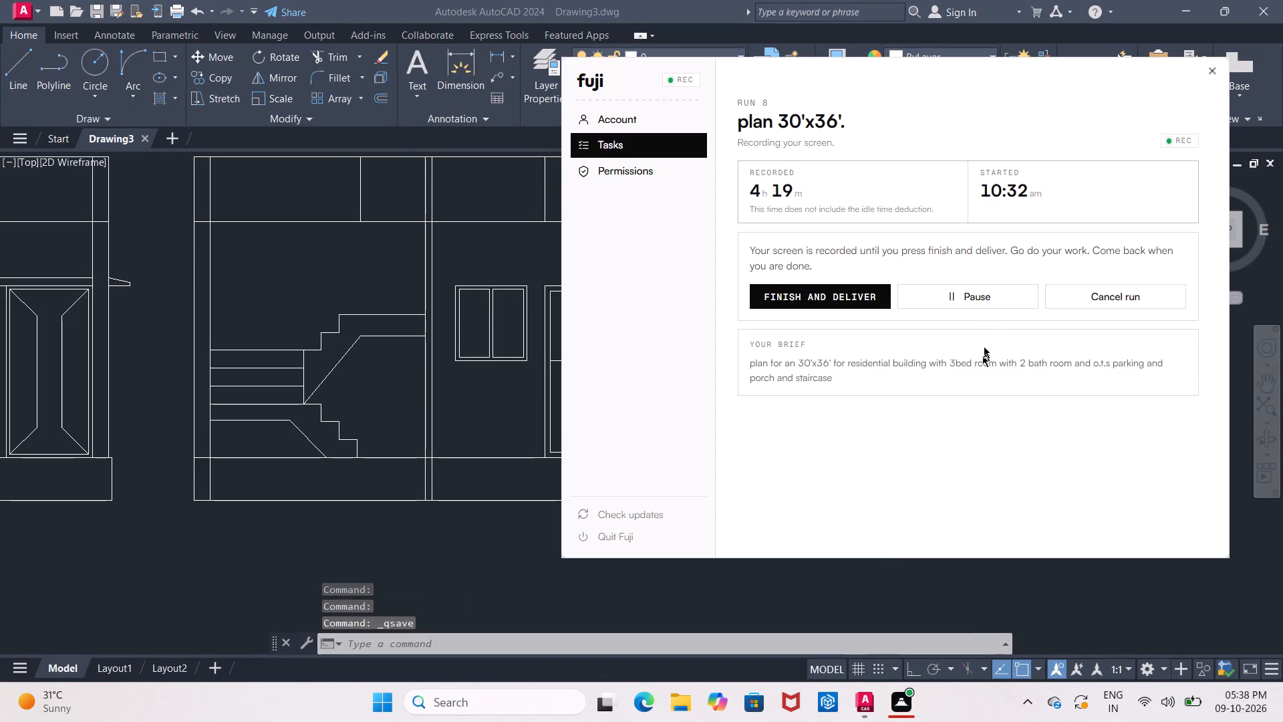
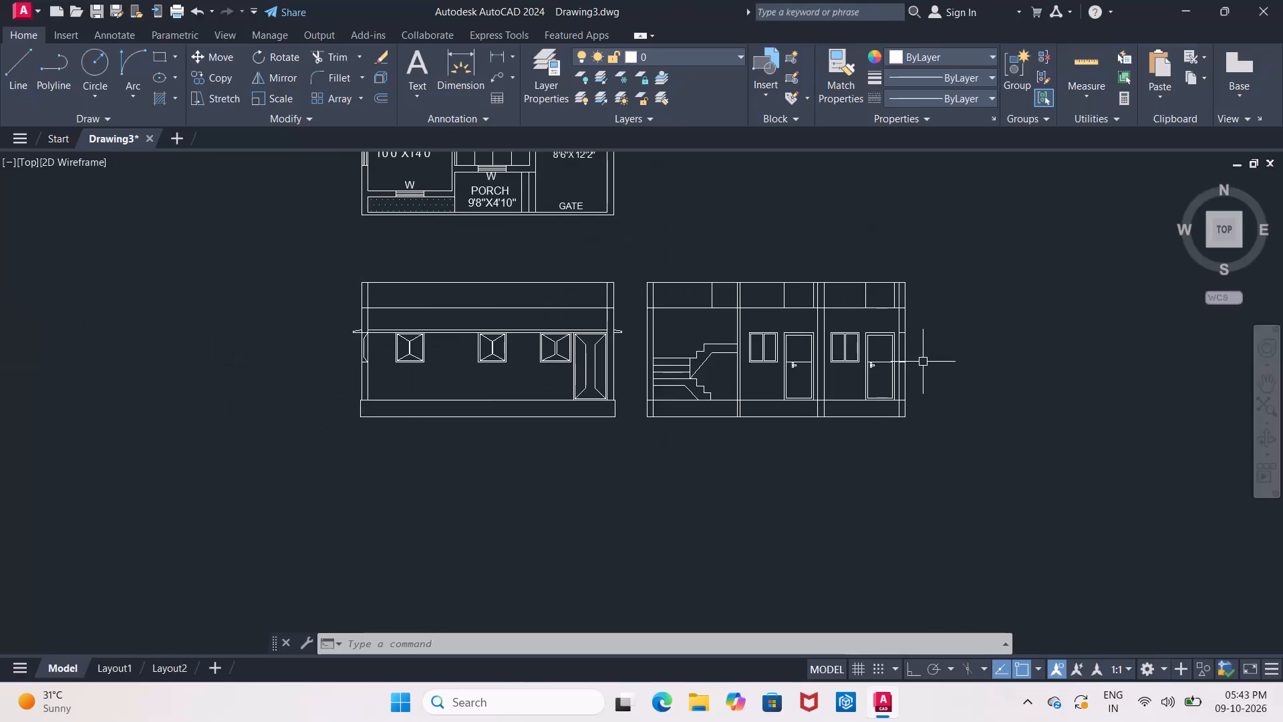
Examine the section view beside the front elevation, including its staircase, doors, windows and the band above them.
middle_drag(923, 362, 887, 329)
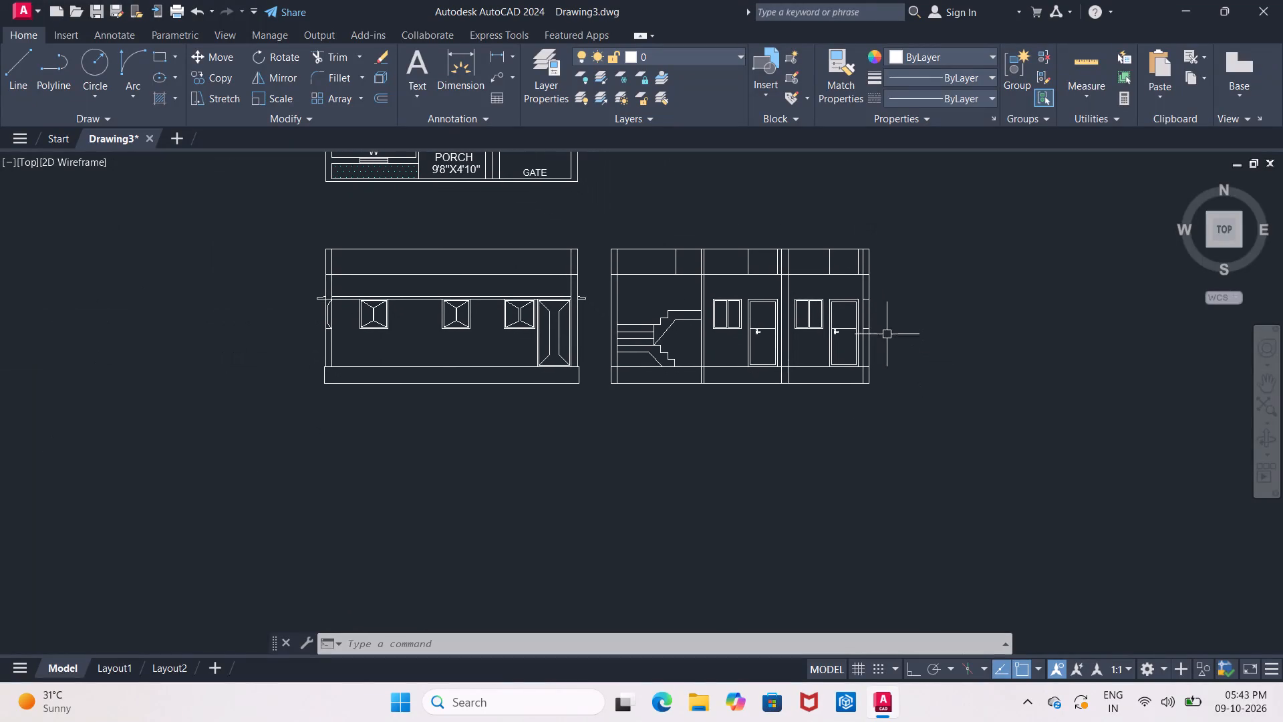
scroll(771, 438, up, 1)
middle_drag(766, 438, 734, 517)
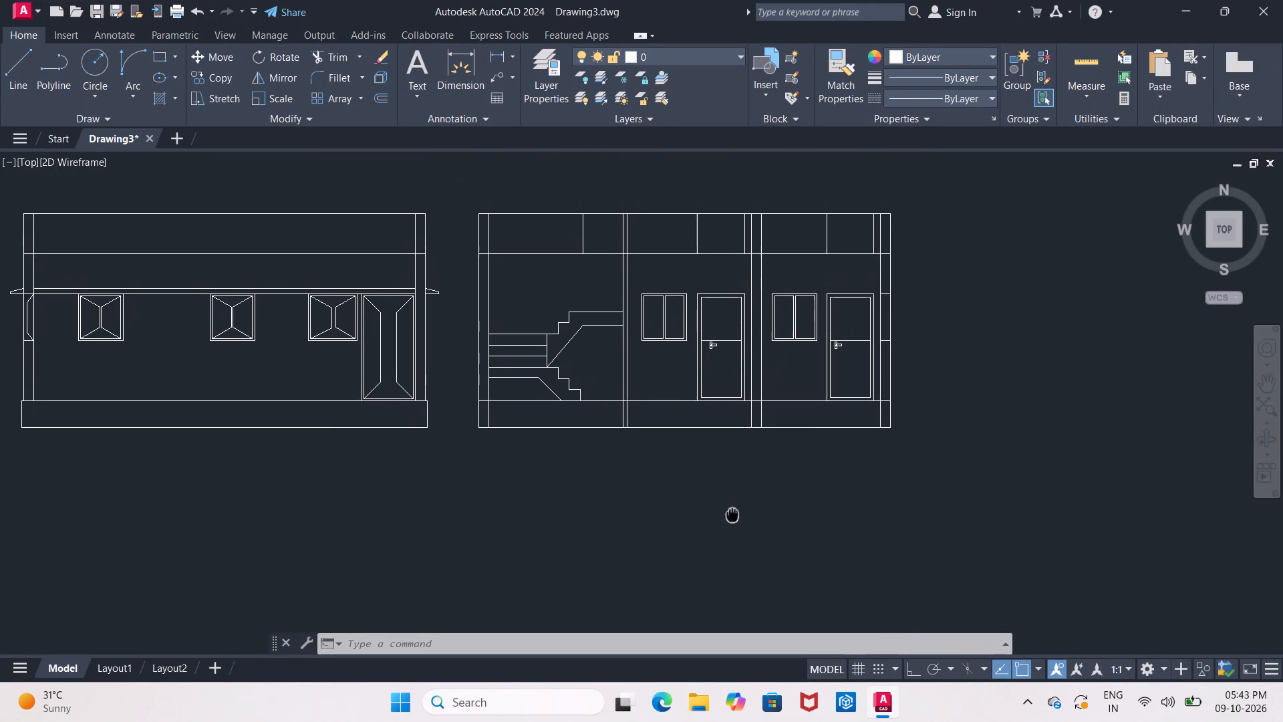
middle_drag(734, 517, 728, 523)
middle_drag(726, 517, 784, 502)
middle_drag(759, 497, 706, 504)
middle_drag(708, 507, 696, 511)
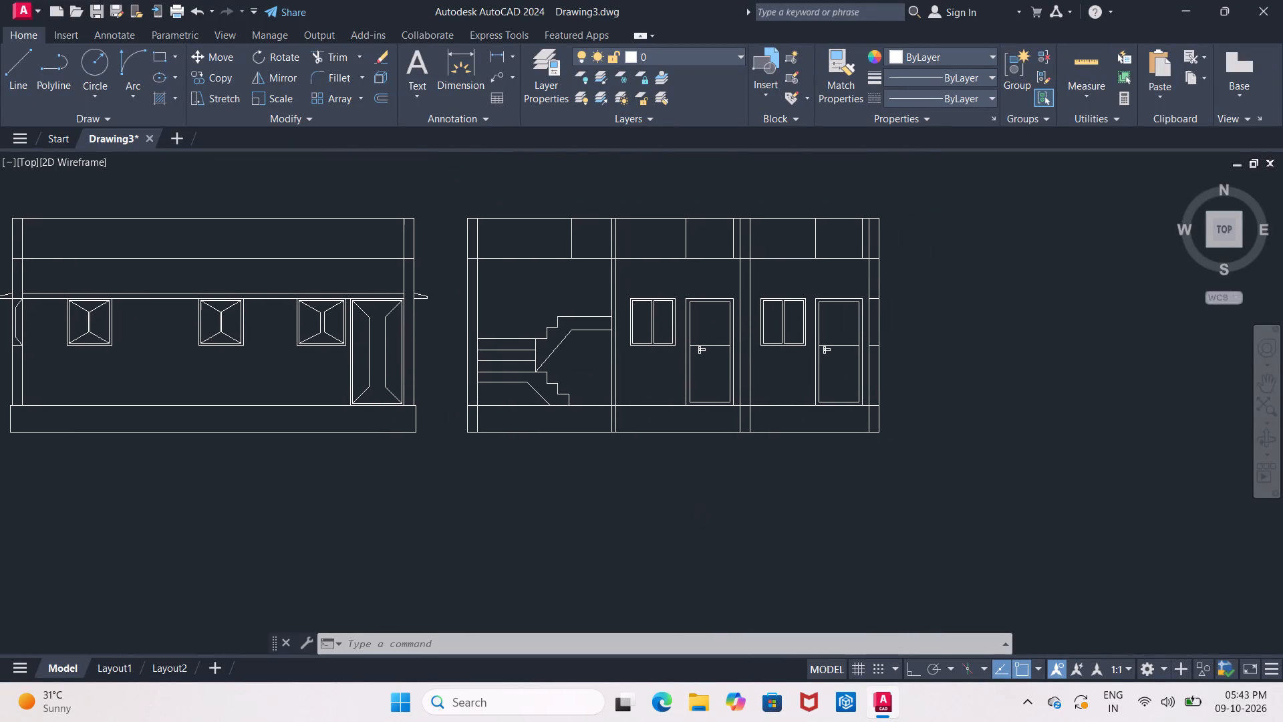
scroll(539, 447, up, 1)
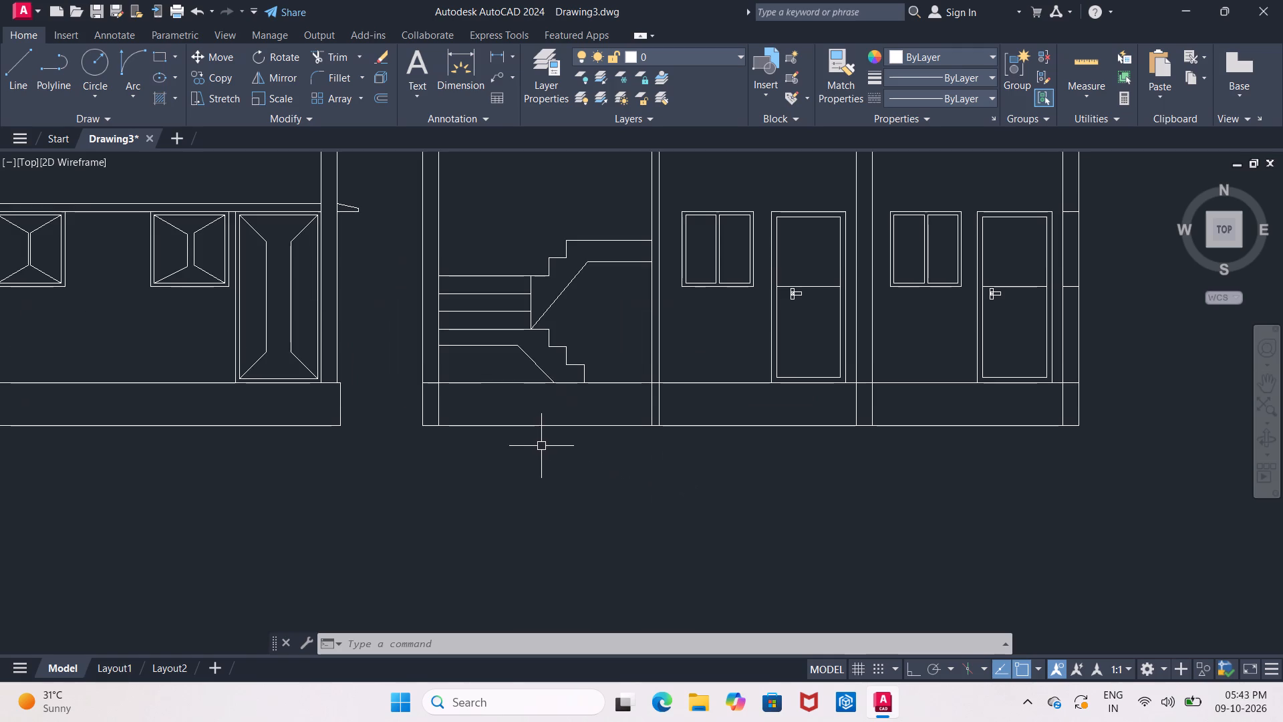
scroll(542, 446, up, 1)
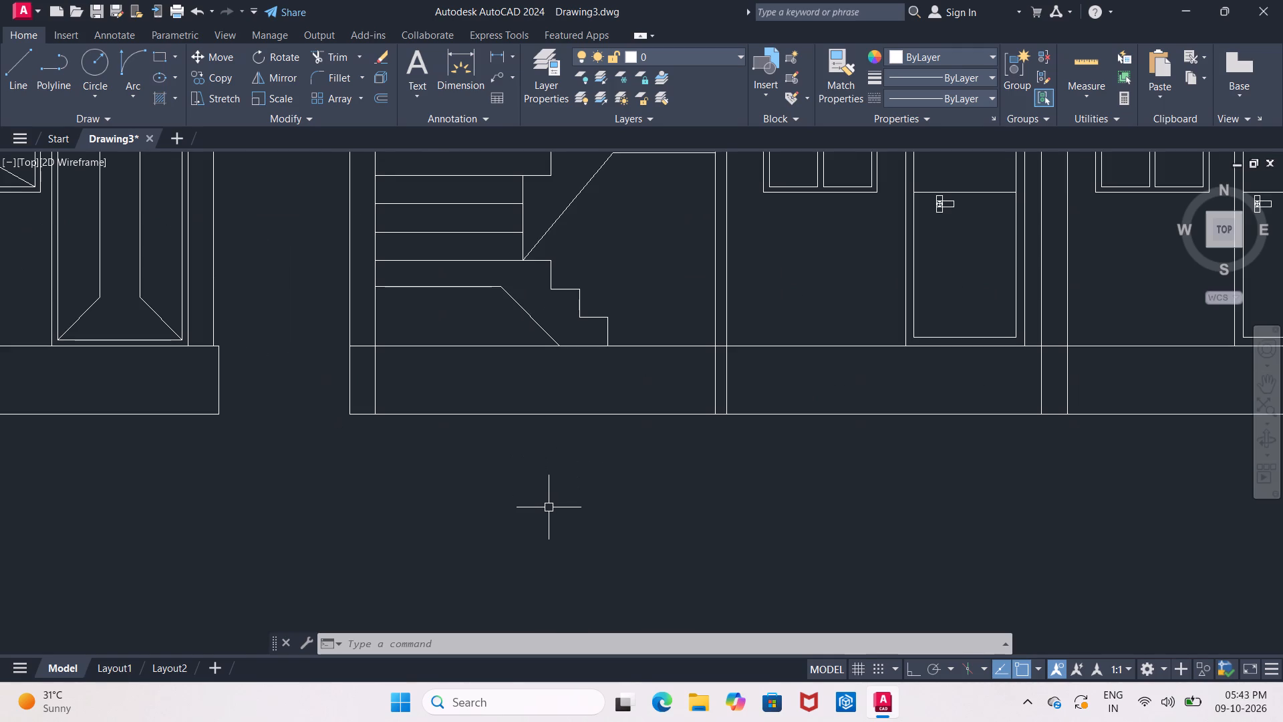
middle_drag(549, 508, 523, 548)
middle_drag(609, 342, 601, 383)
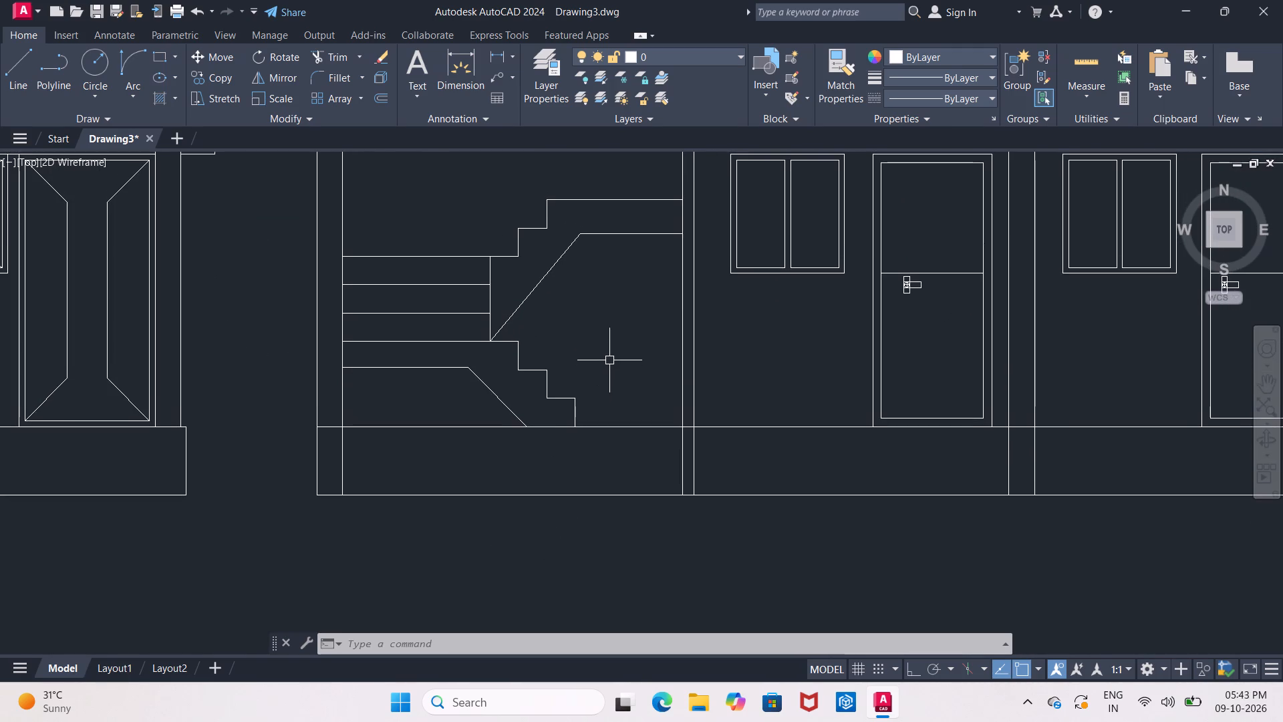
scroll(571, 359, up, 2)
middle_drag(571, 359, 608, 356)
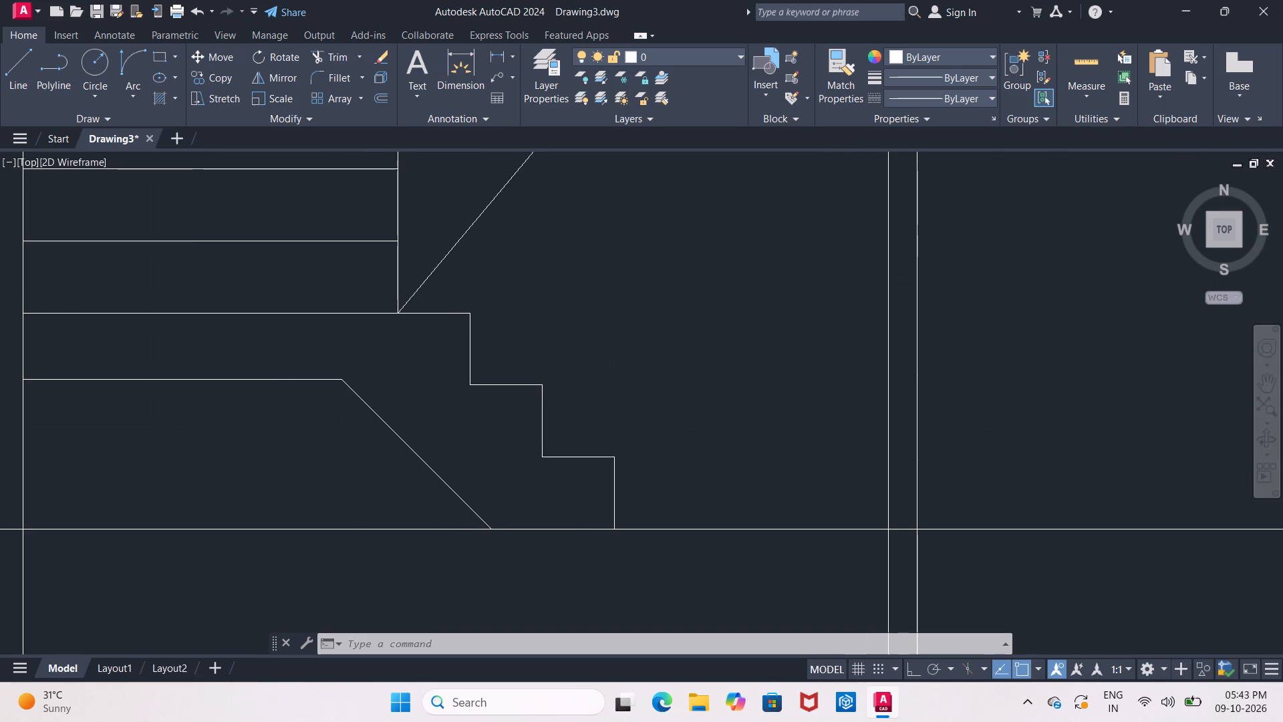
key(Escape)
scroll(608, 356, down, 6)
scroll(608, 356, up, 2)
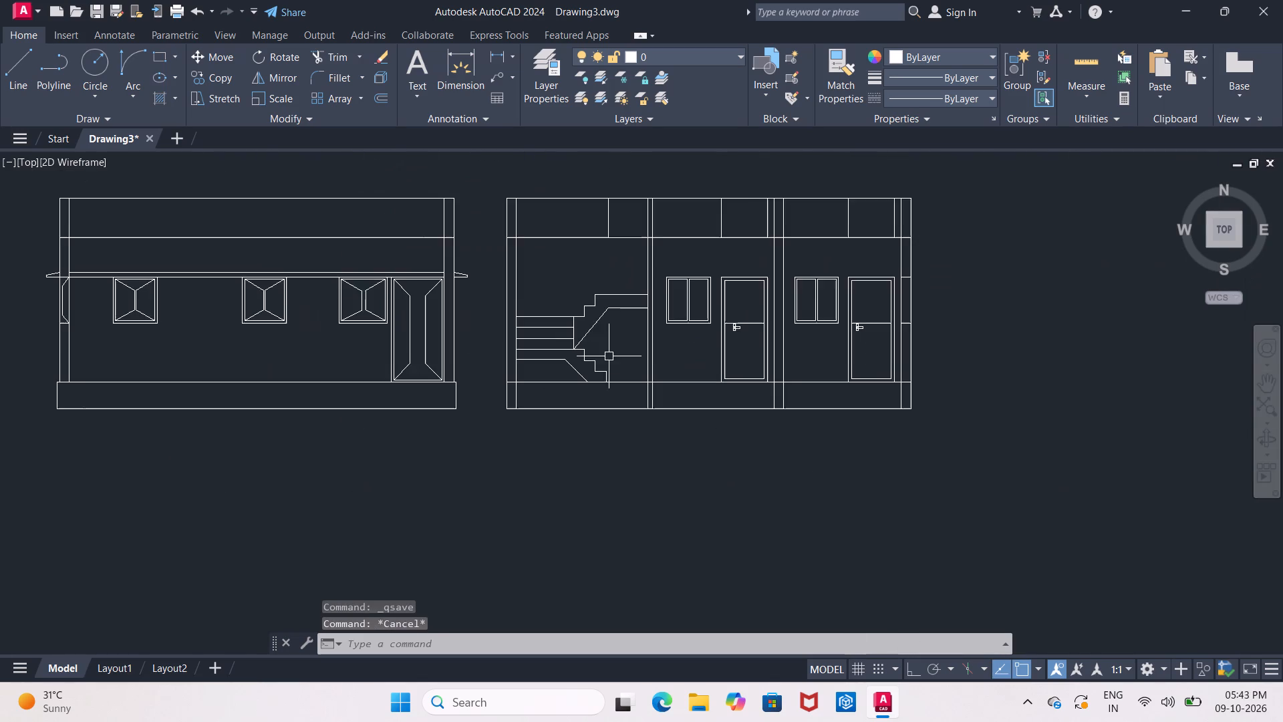
middle_drag(613, 354, 574, 387)
scroll(576, 374, up, 2)
middle_drag(576, 373, 537, 392)
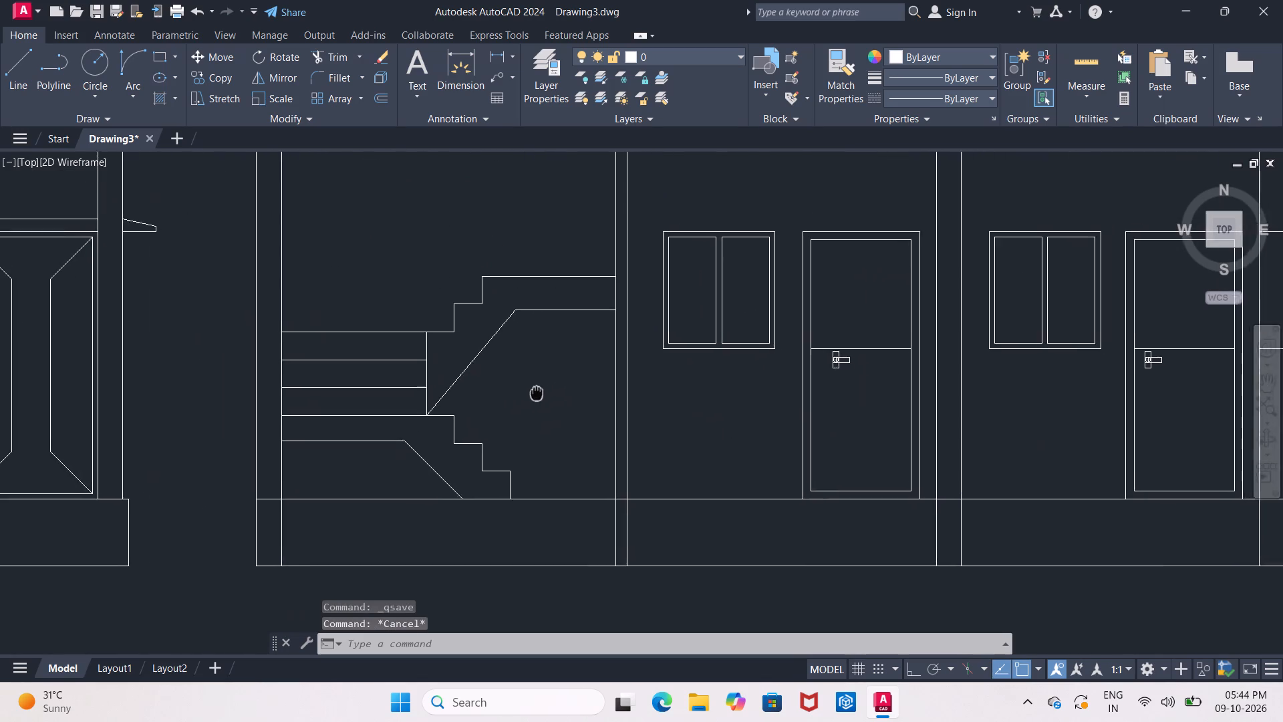
middle_drag(537, 392, 519, 405)
scroll(519, 405, down, 1)
middle_drag(519, 405, 484, 413)
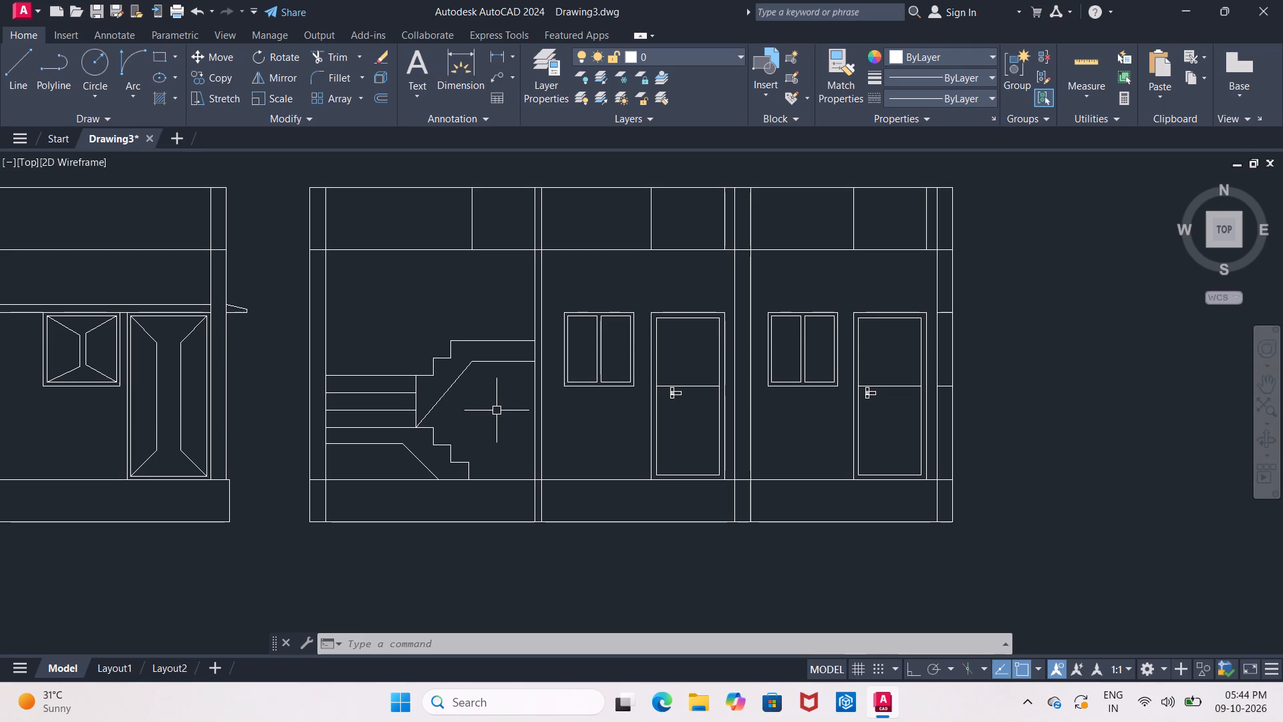
scroll(496, 410, down, 1)
scroll(496, 410, up, 1)
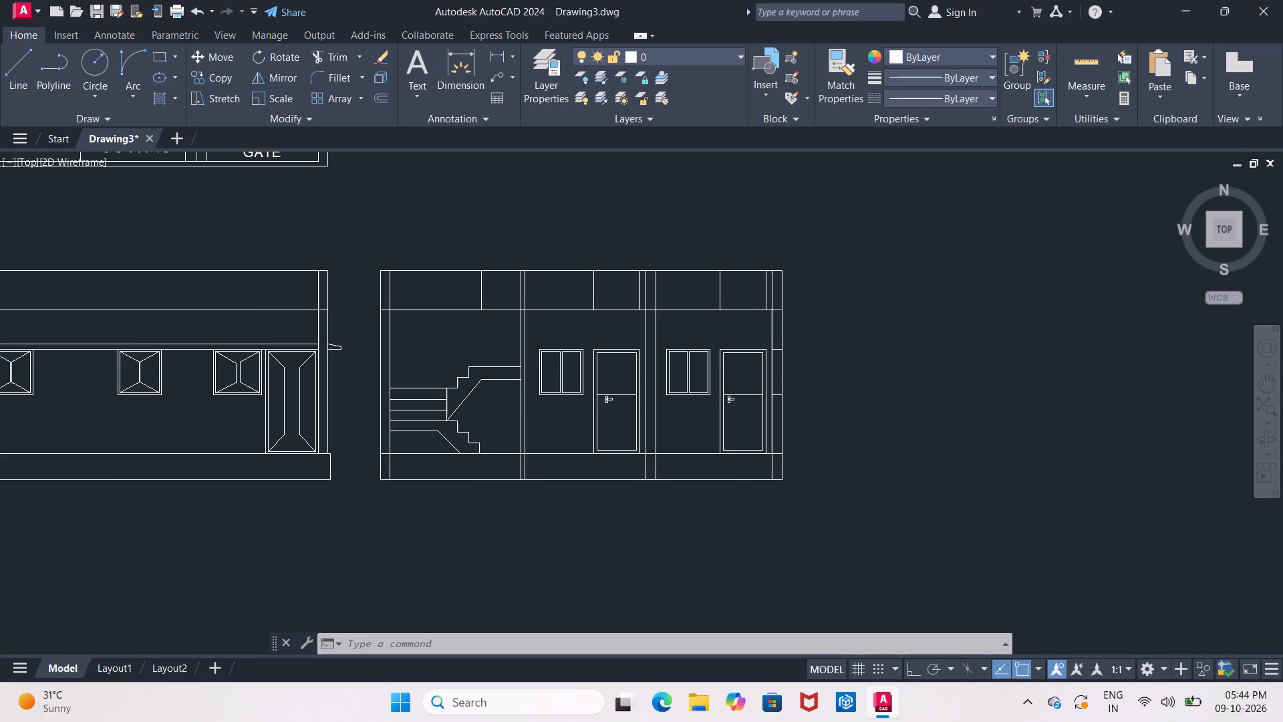
middle_drag(496, 410, 470, 445)
scroll(470, 445, down, 1)
middle_drag(470, 445, 426, 439)
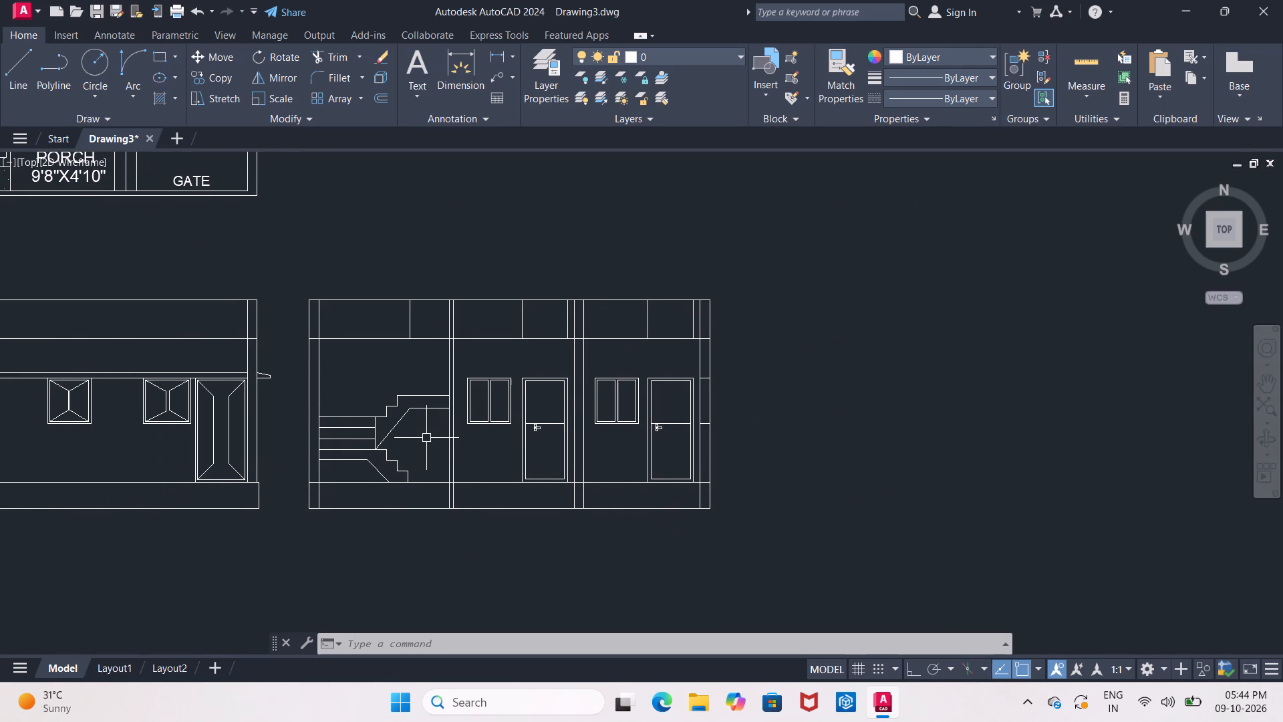
scroll(441, 437, down, 1)
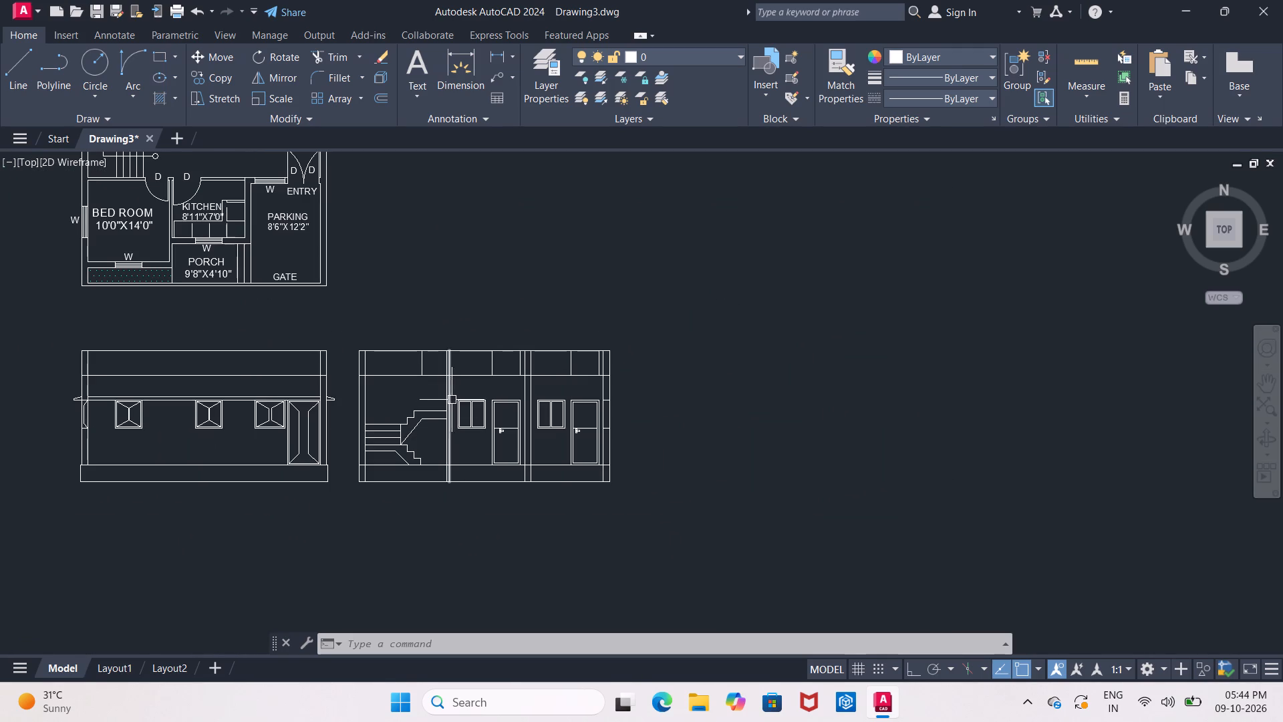
scroll(473, 393, up, 2)
middle_drag(476, 393, 484, 426)
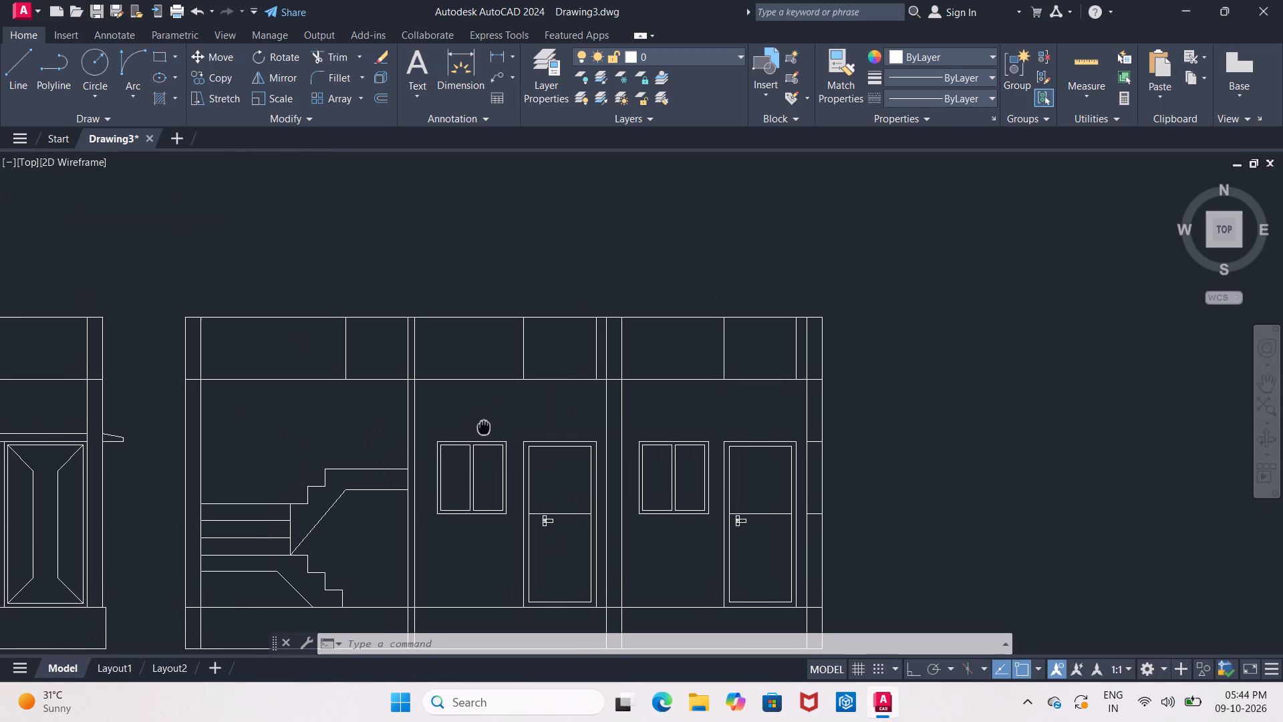
middle_drag(484, 426, 487, 425)
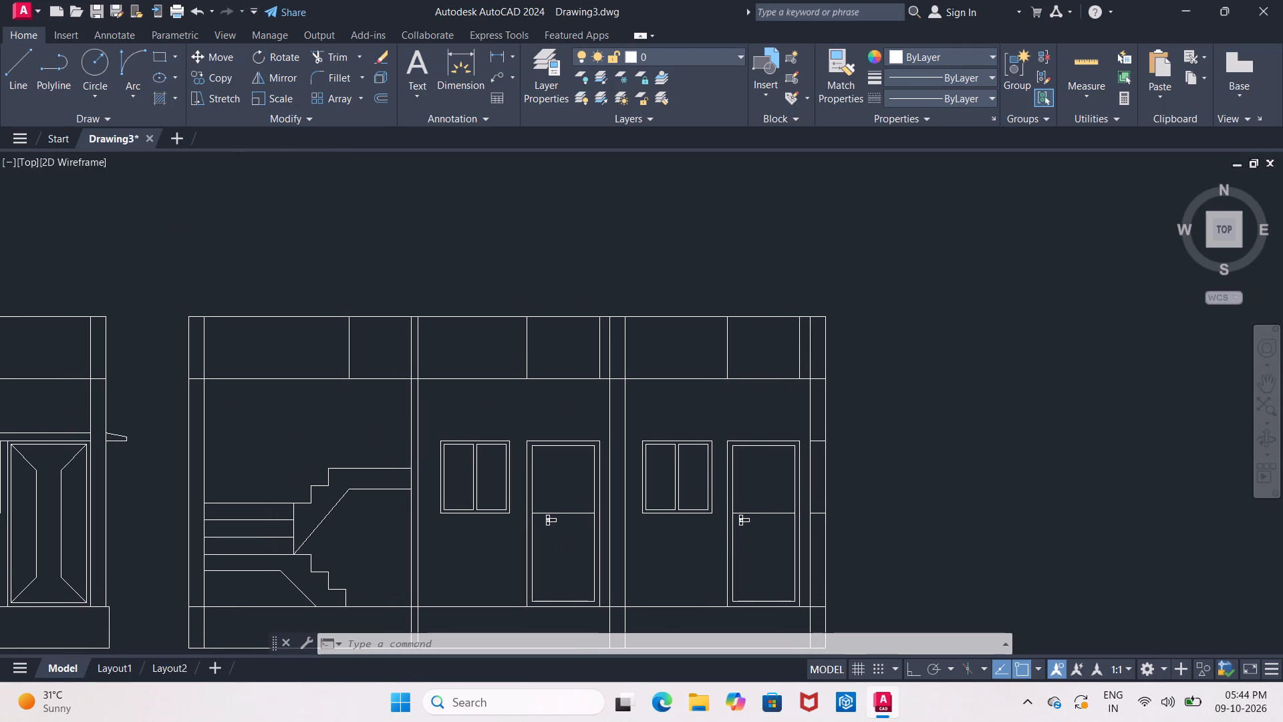
middle_drag(490, 422, 496, 417)
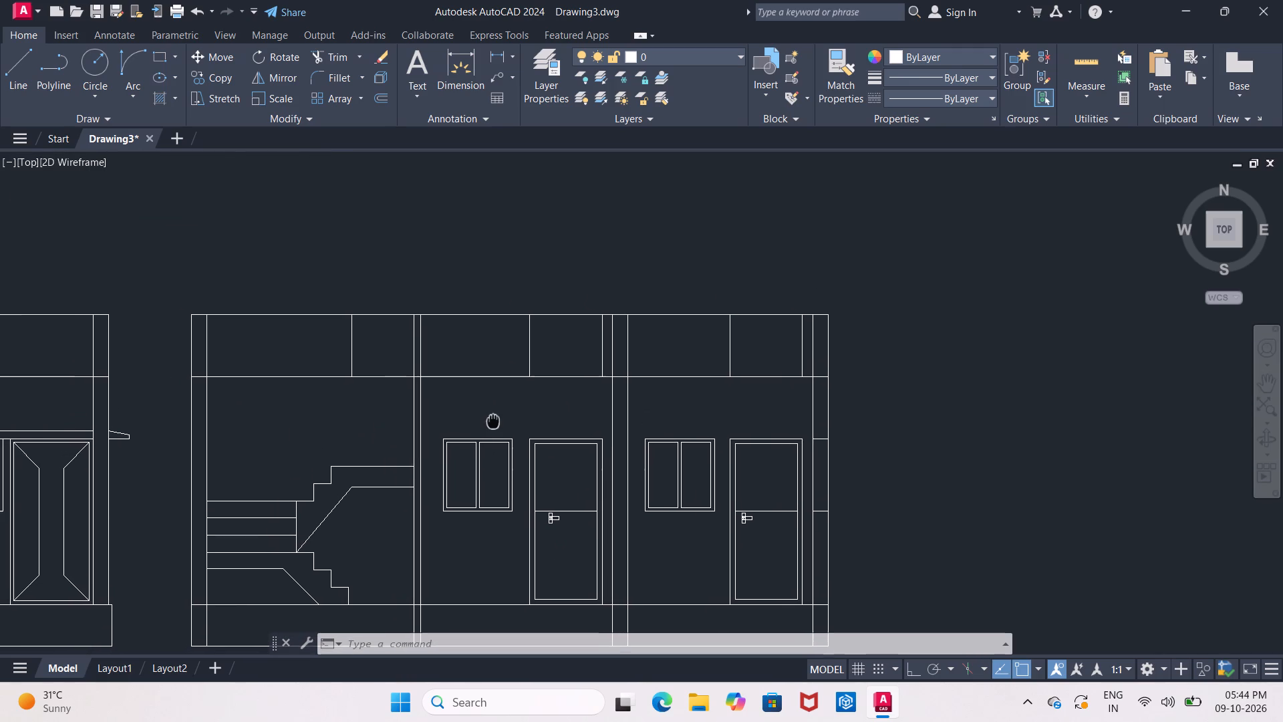
middle_drag(496, 417, 547, 393)
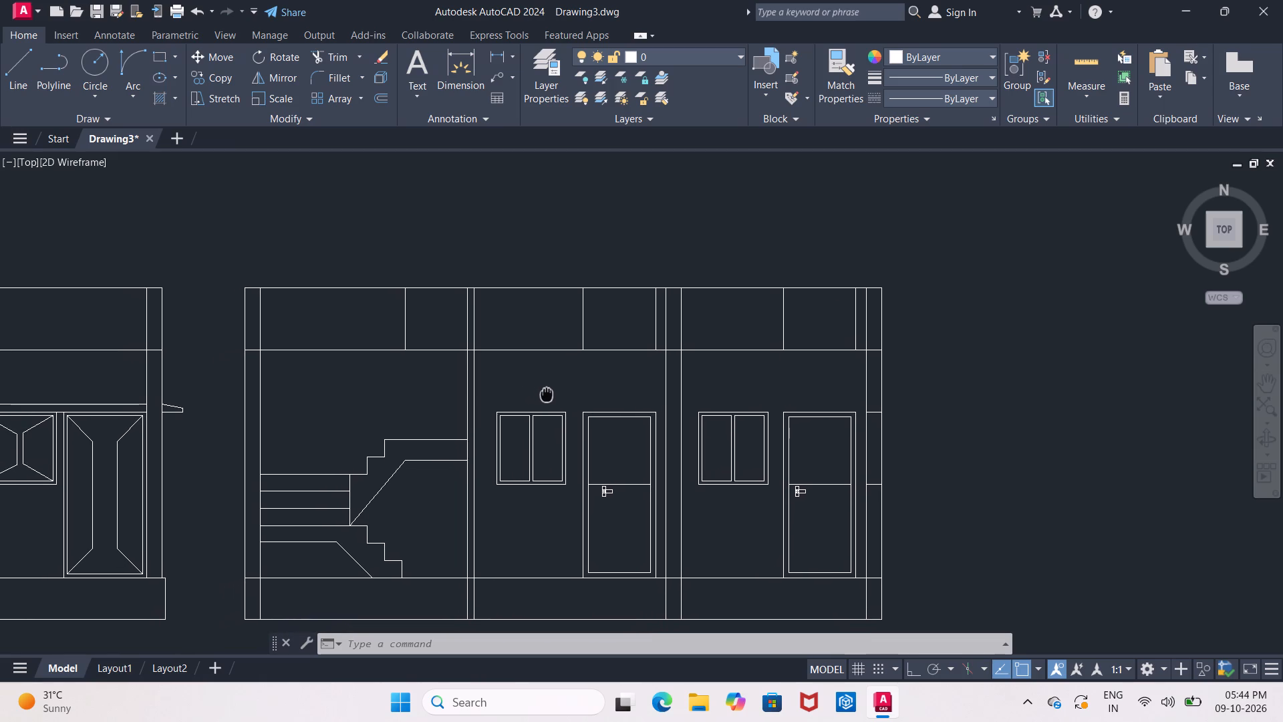
middle_drag(547, 393, 541, 399)
scroll(541, 400, down, 3)
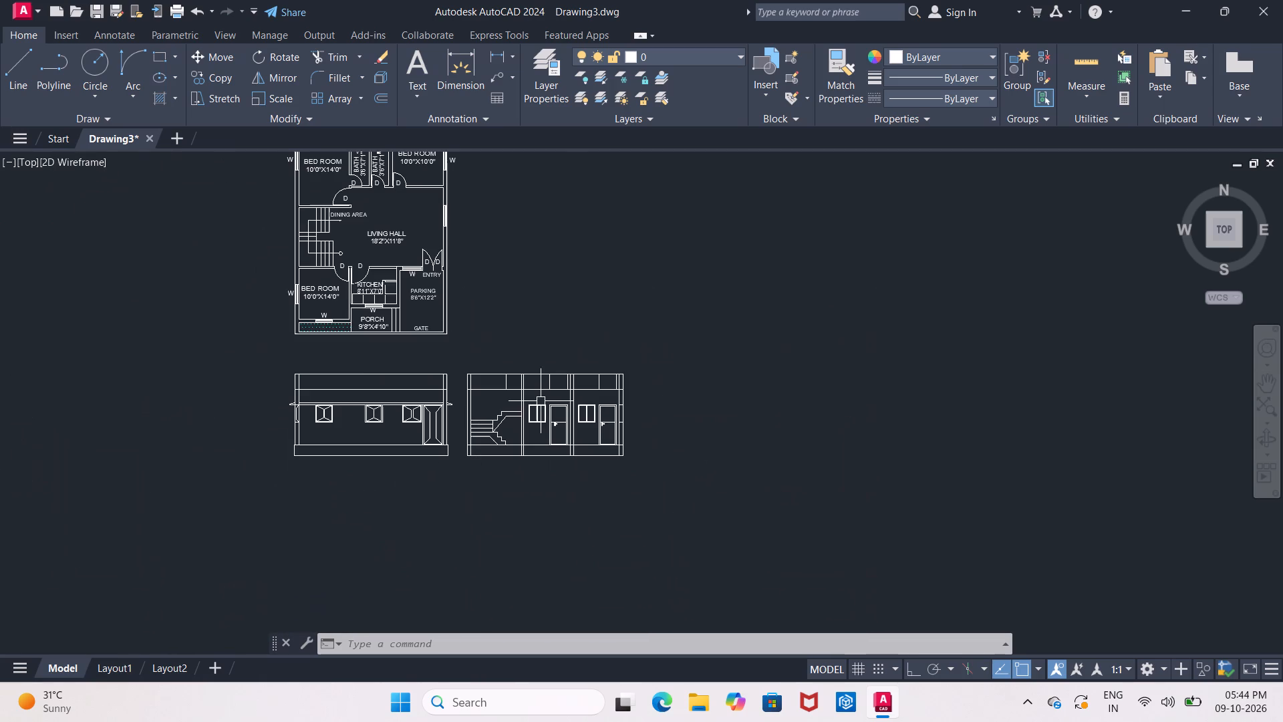
scroll(541, 401, up, 3)
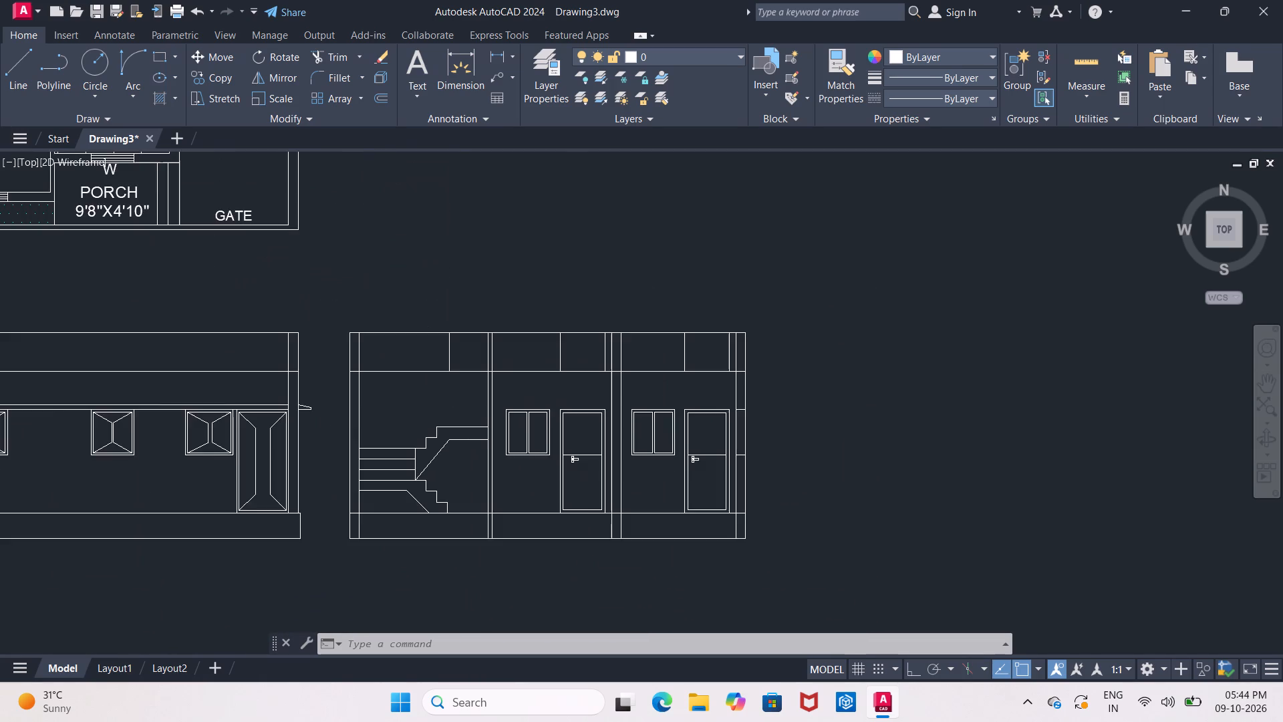
scroll(530, 401, up, 1)
middle_drag(530, 401, 520, 435)
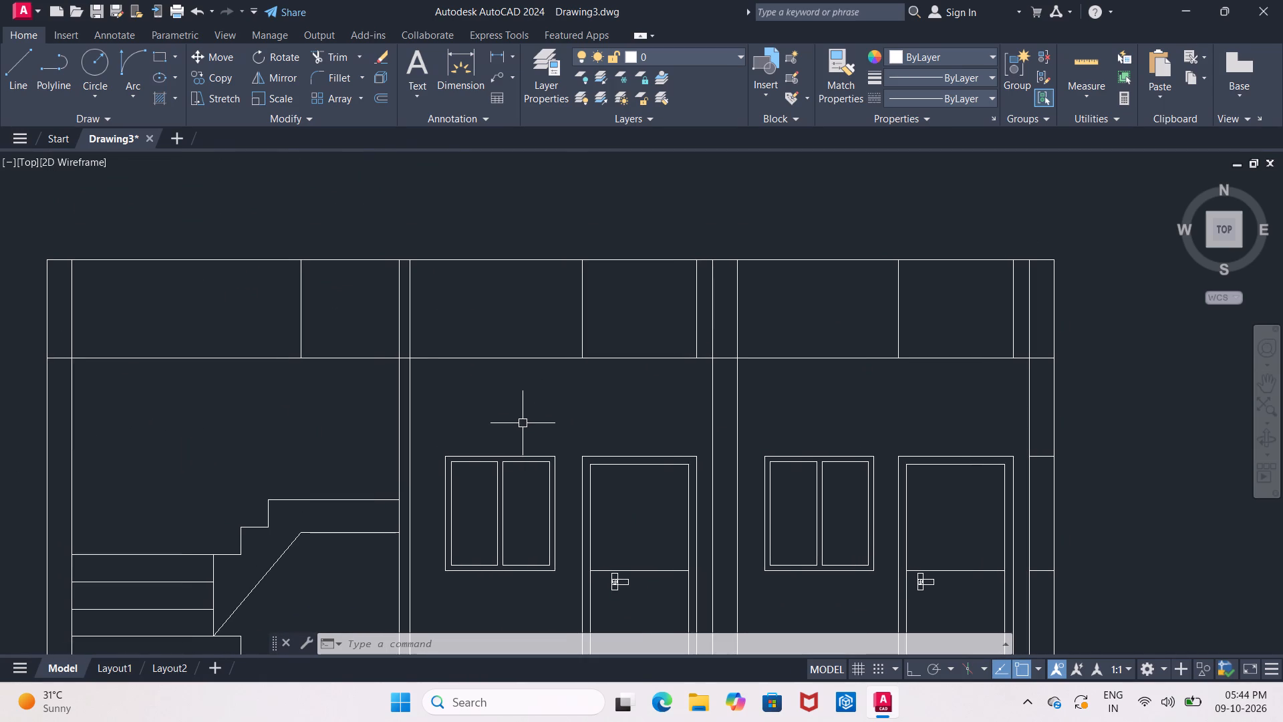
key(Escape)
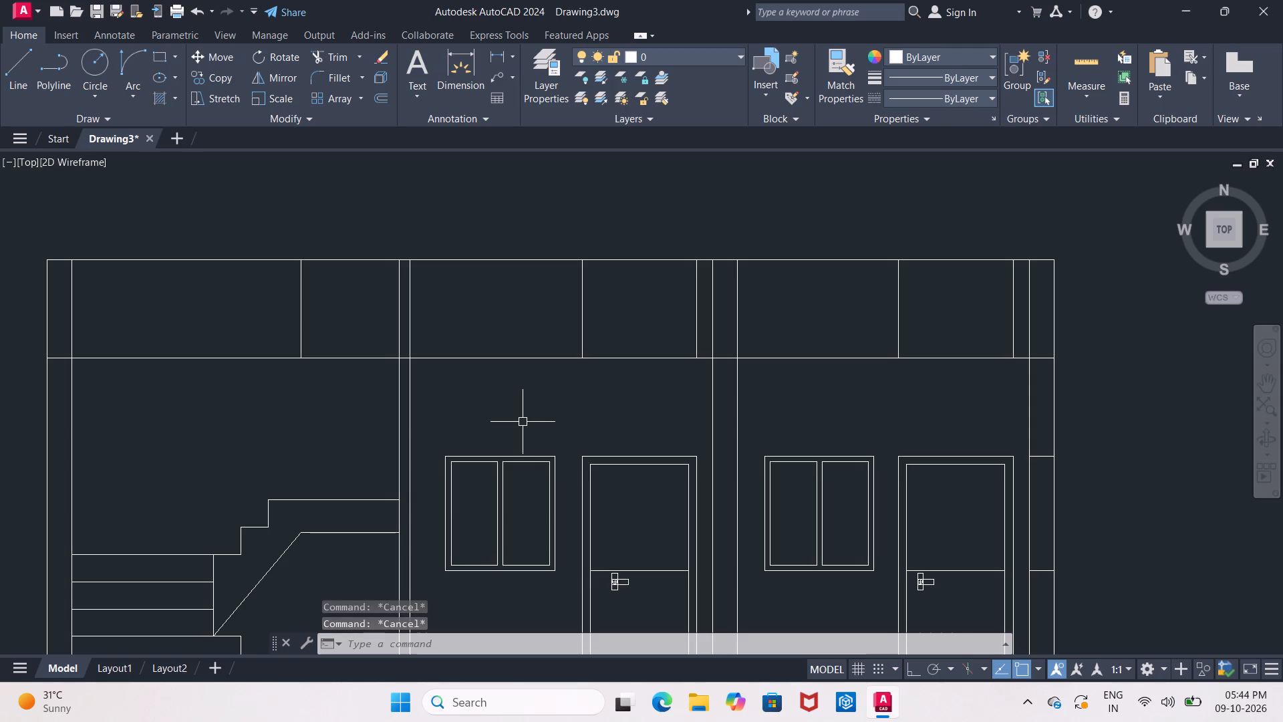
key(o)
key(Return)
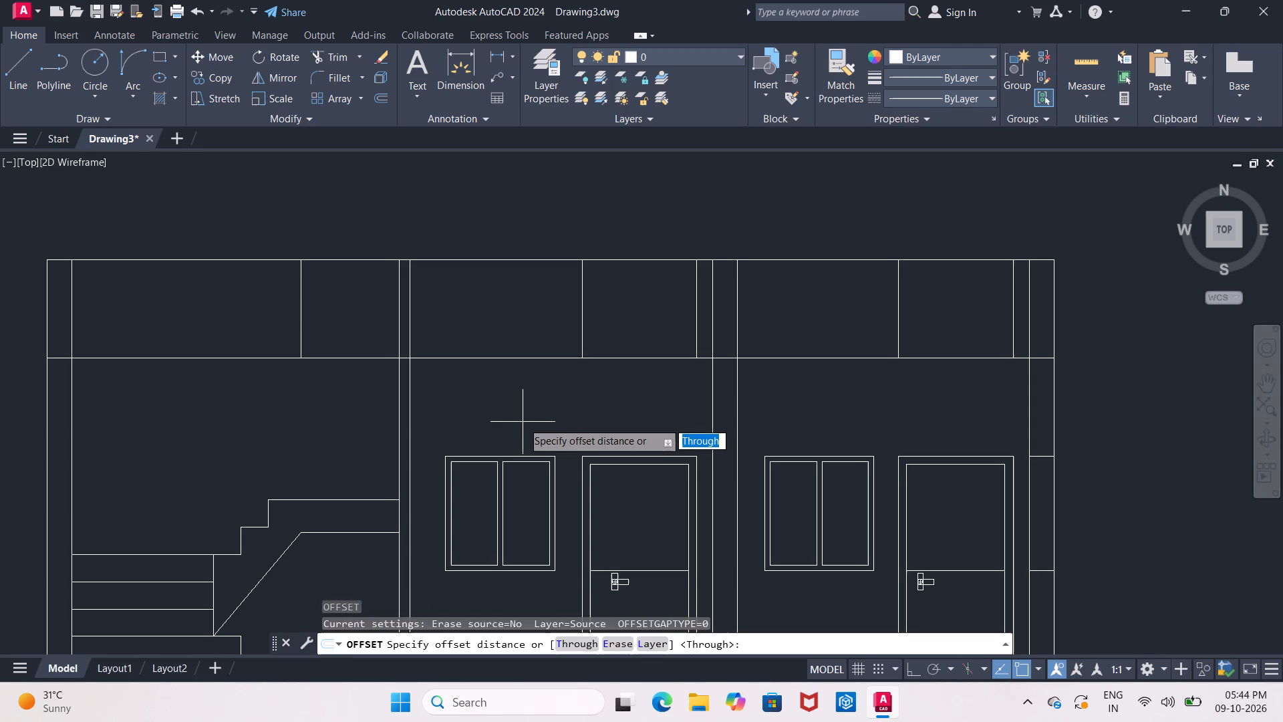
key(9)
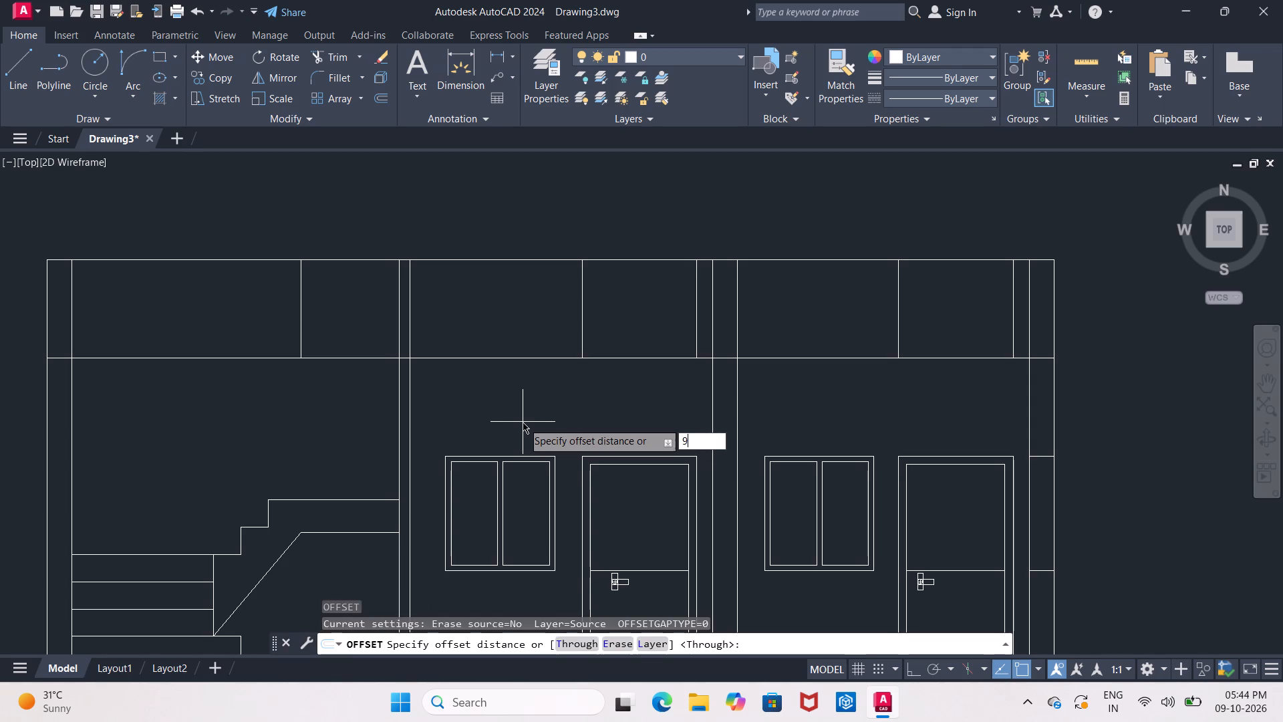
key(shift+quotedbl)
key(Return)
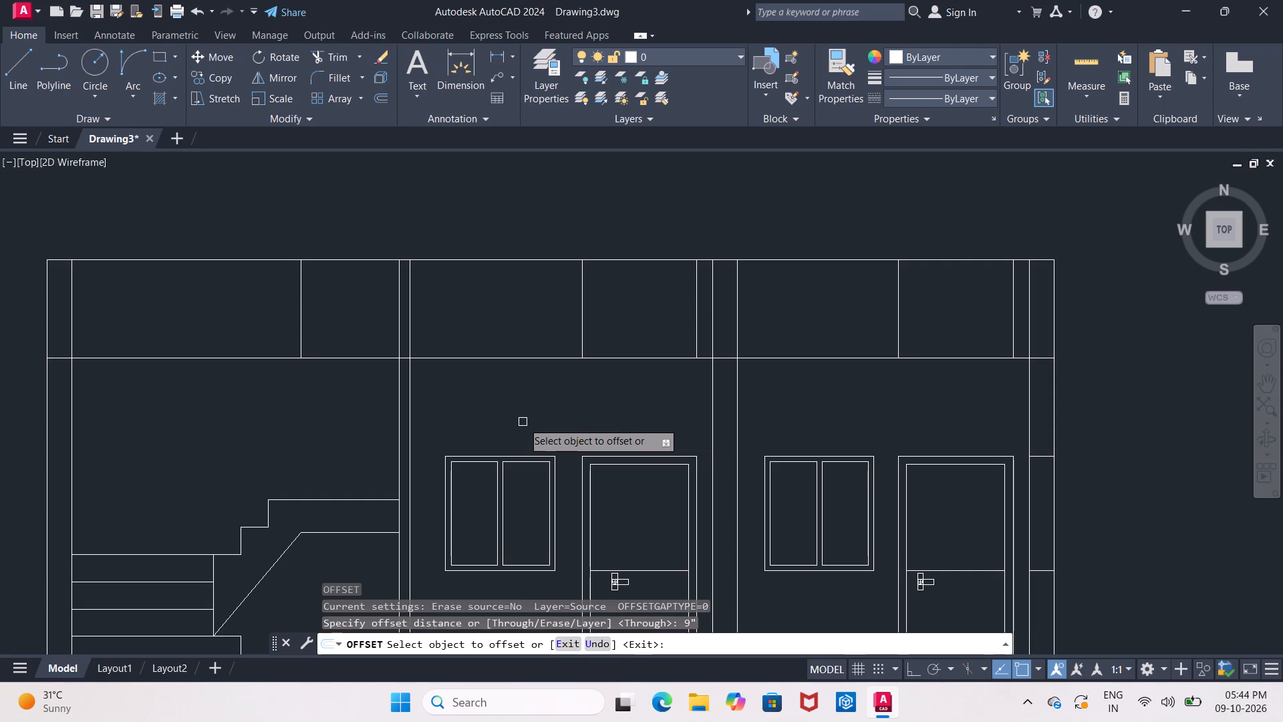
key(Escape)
Delete the five short vertical lines between the walls in the top band of the section view.
click(301, 317)
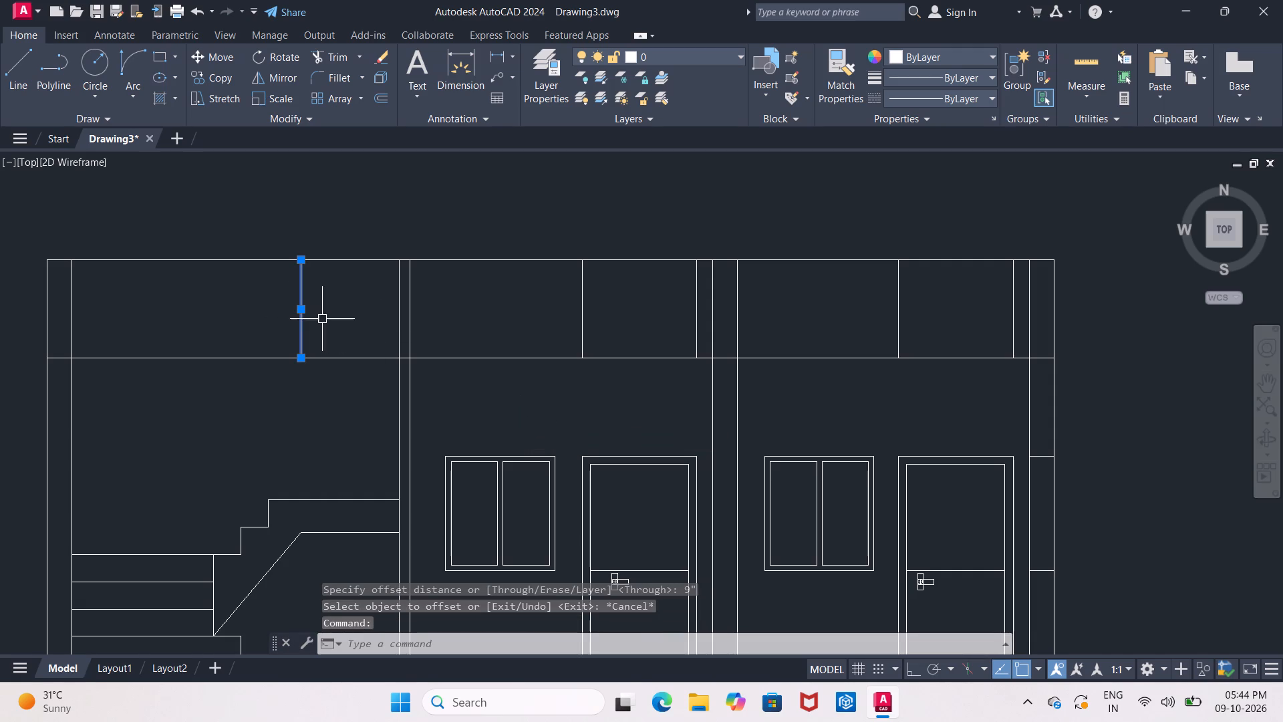
click(578, 324)
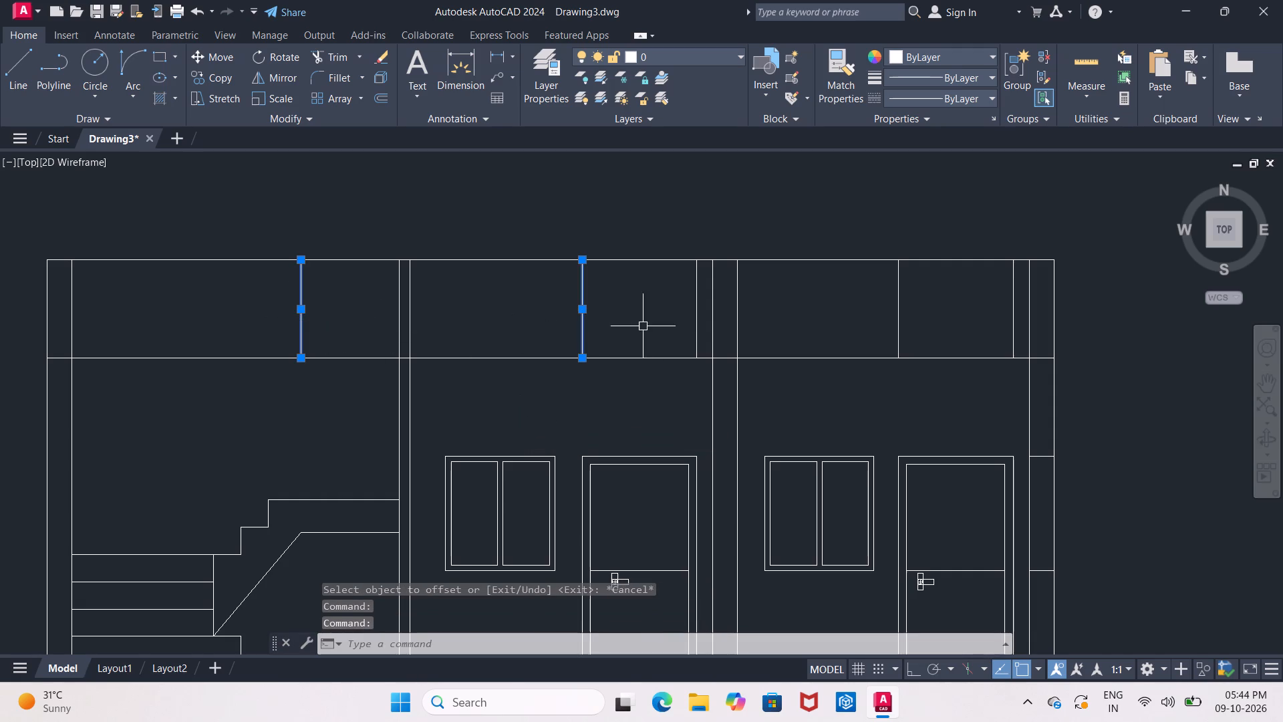
click(699, 334)
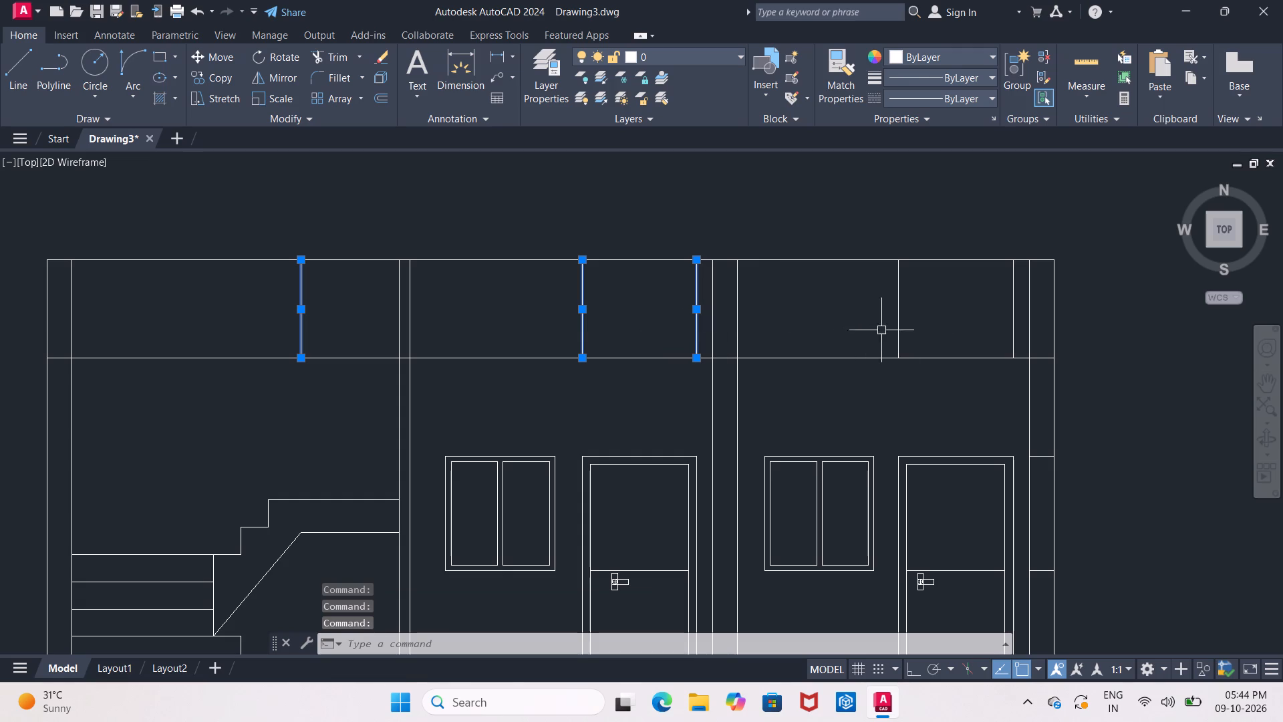
click(901, 335)
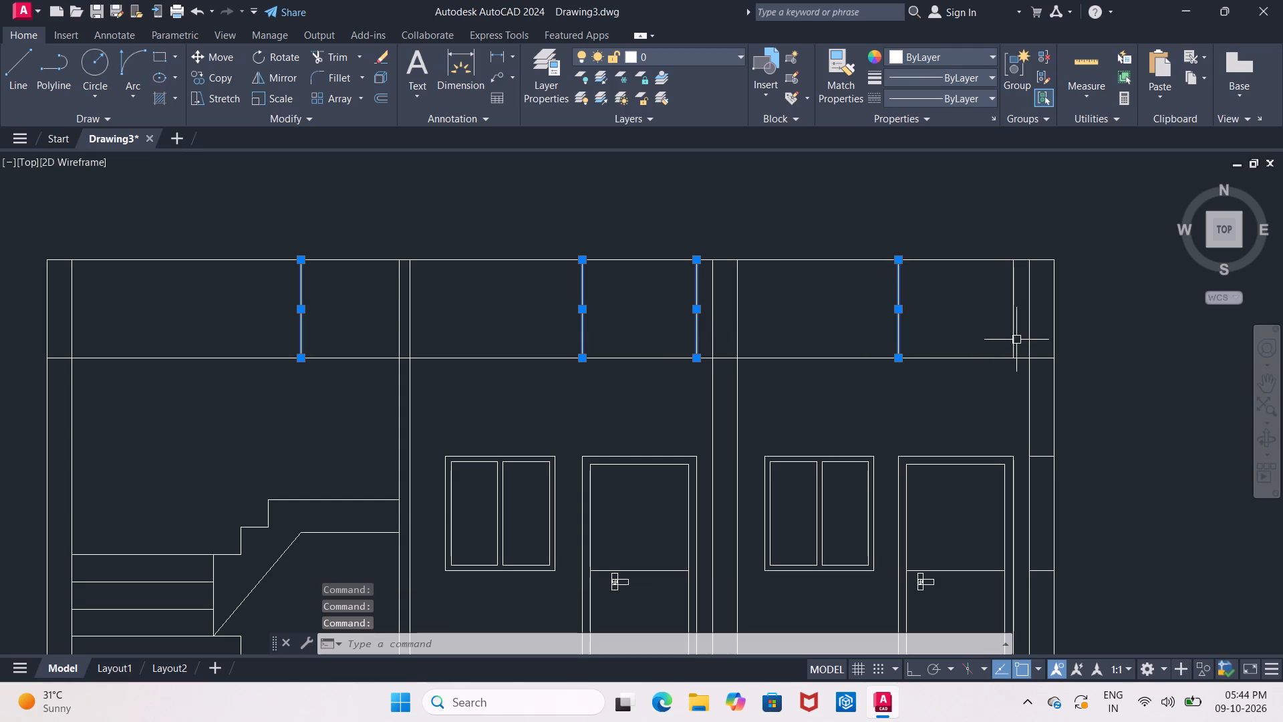
click(1013, 340)
key(Delete)
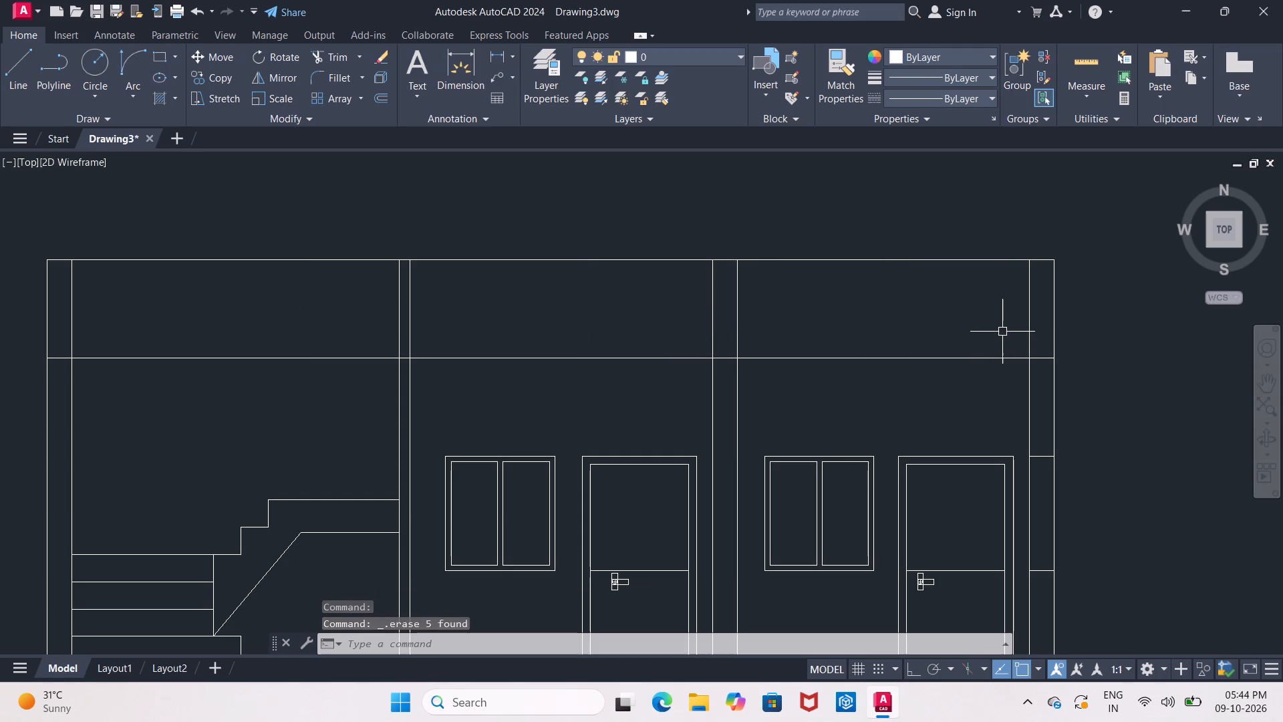
Offset the horizontal line at the bottom of the section's top band upward by 9".
key(o)
key(Return)
text(9")
key(Return)
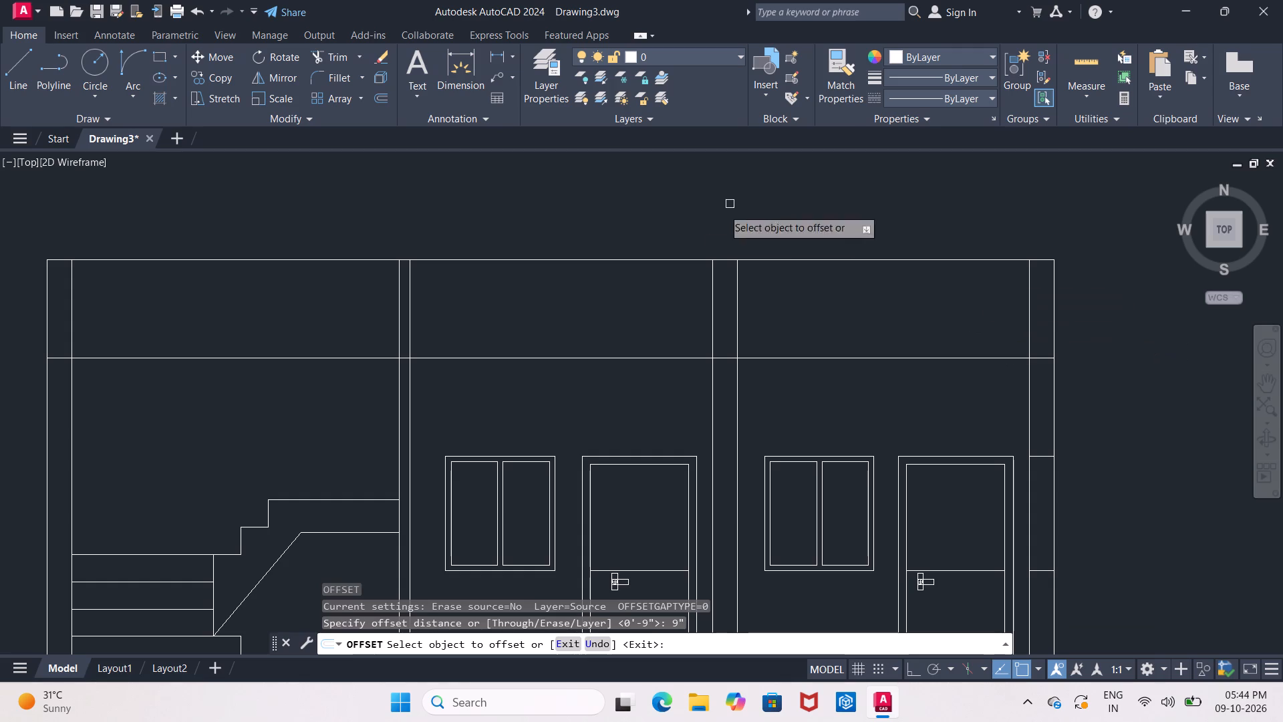
click(569, 357)
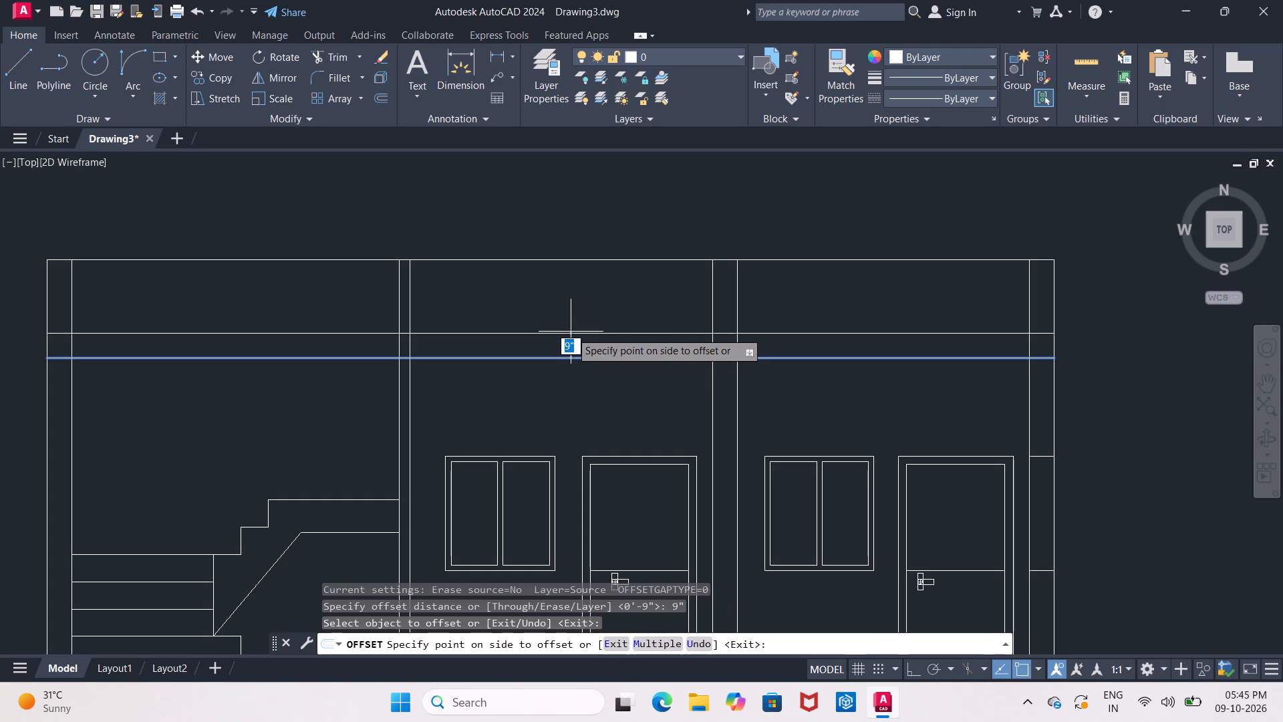
click(571, 332)
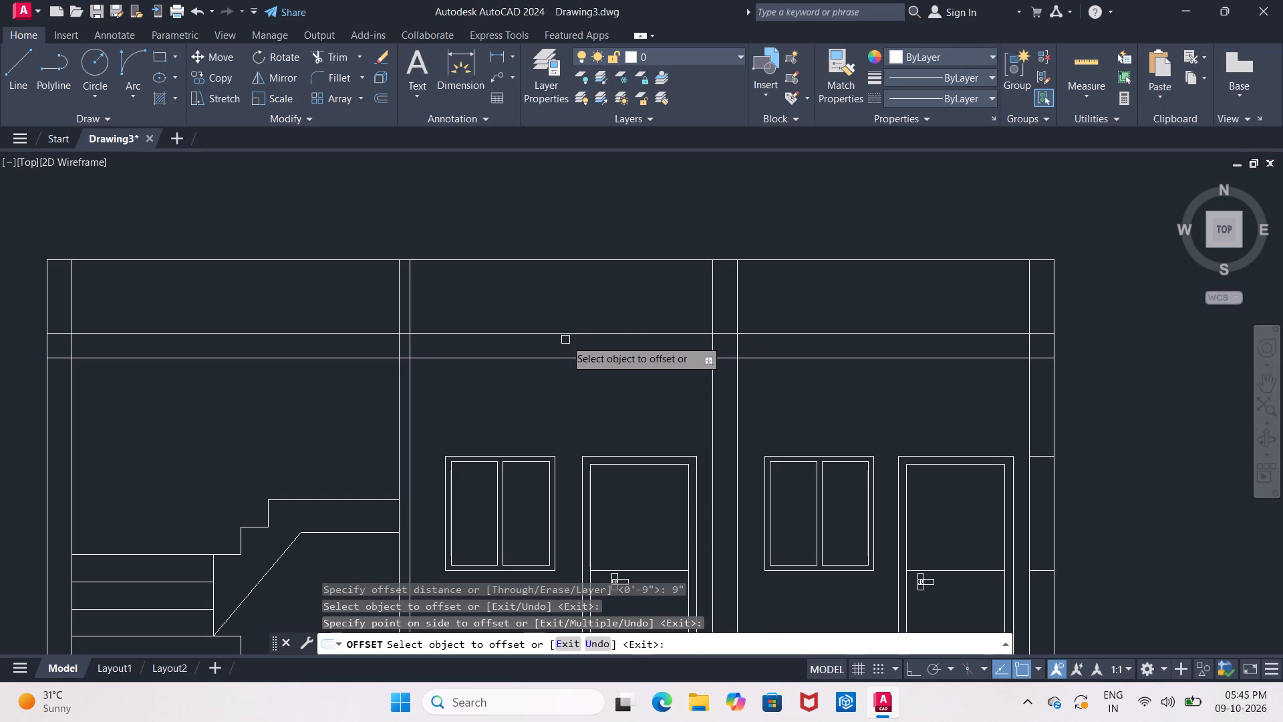
scroll(565, 340, down, 1)
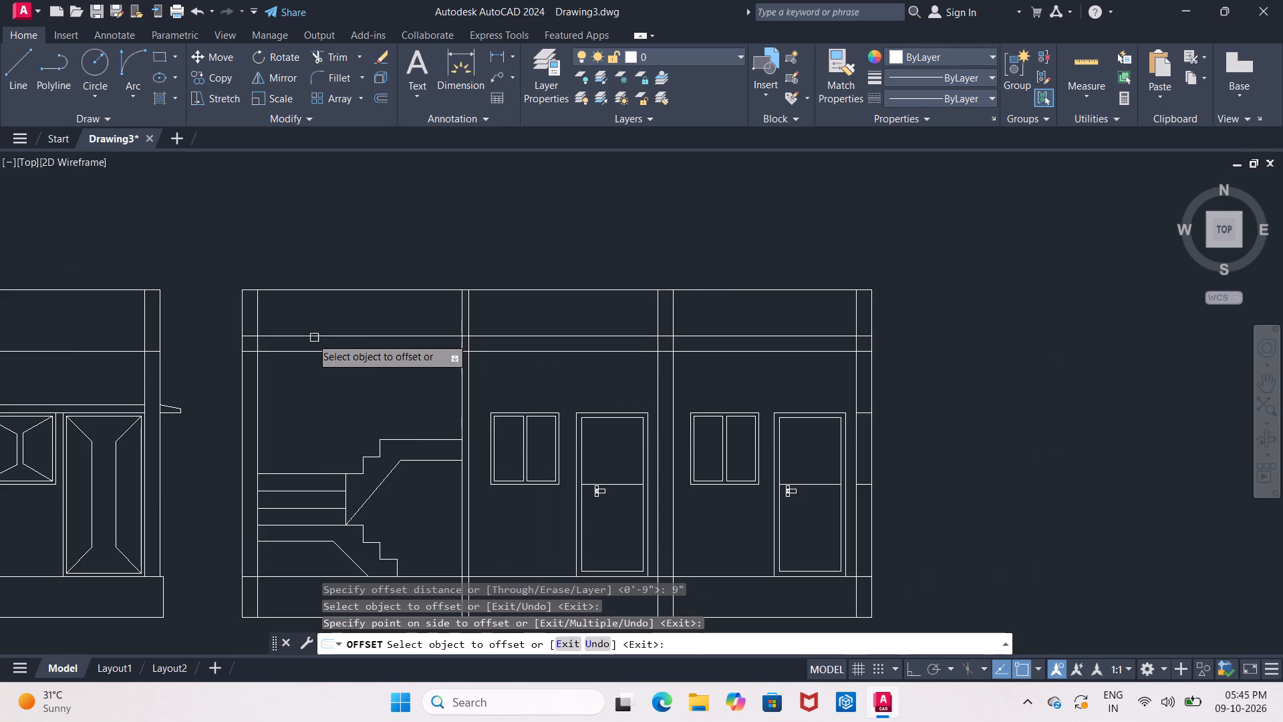
scroll(283, 318, up, 1)
middle_drag(284, 318, 347, 290)
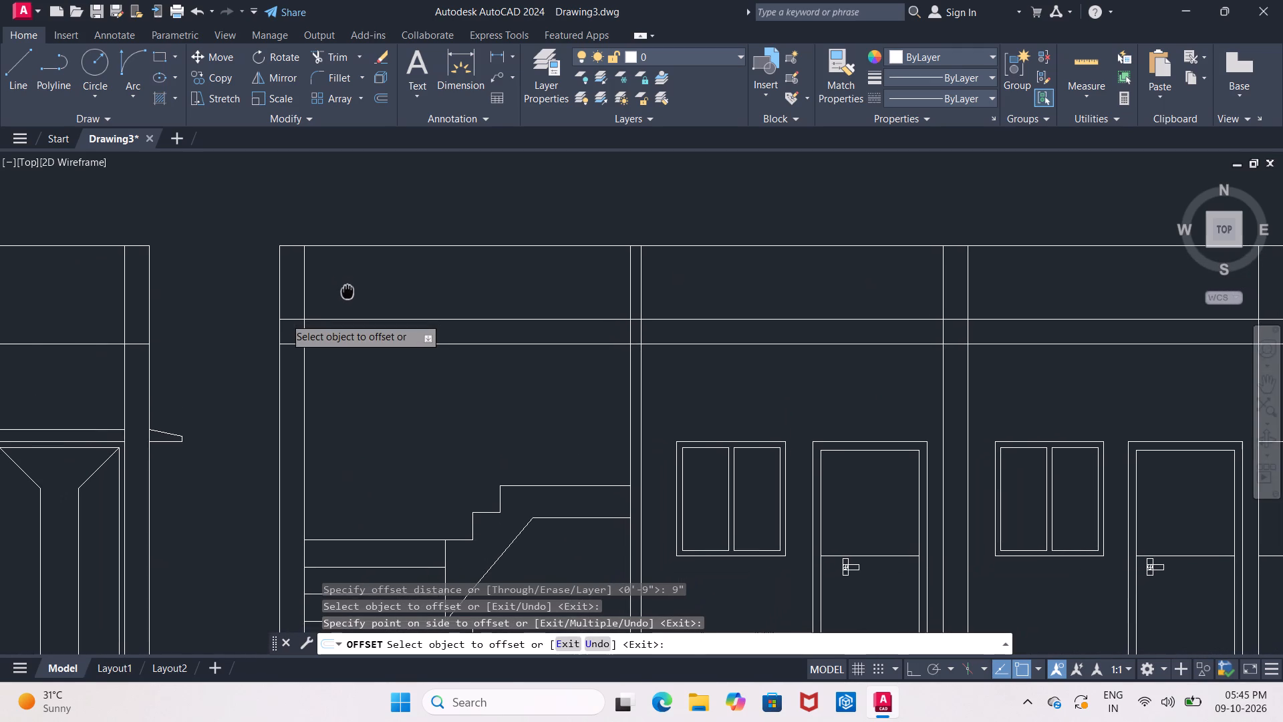
Trim the vertical lines of both interior walls above the upper slab line in the section's top band.
middle_drag(347, 290, 346, 299)
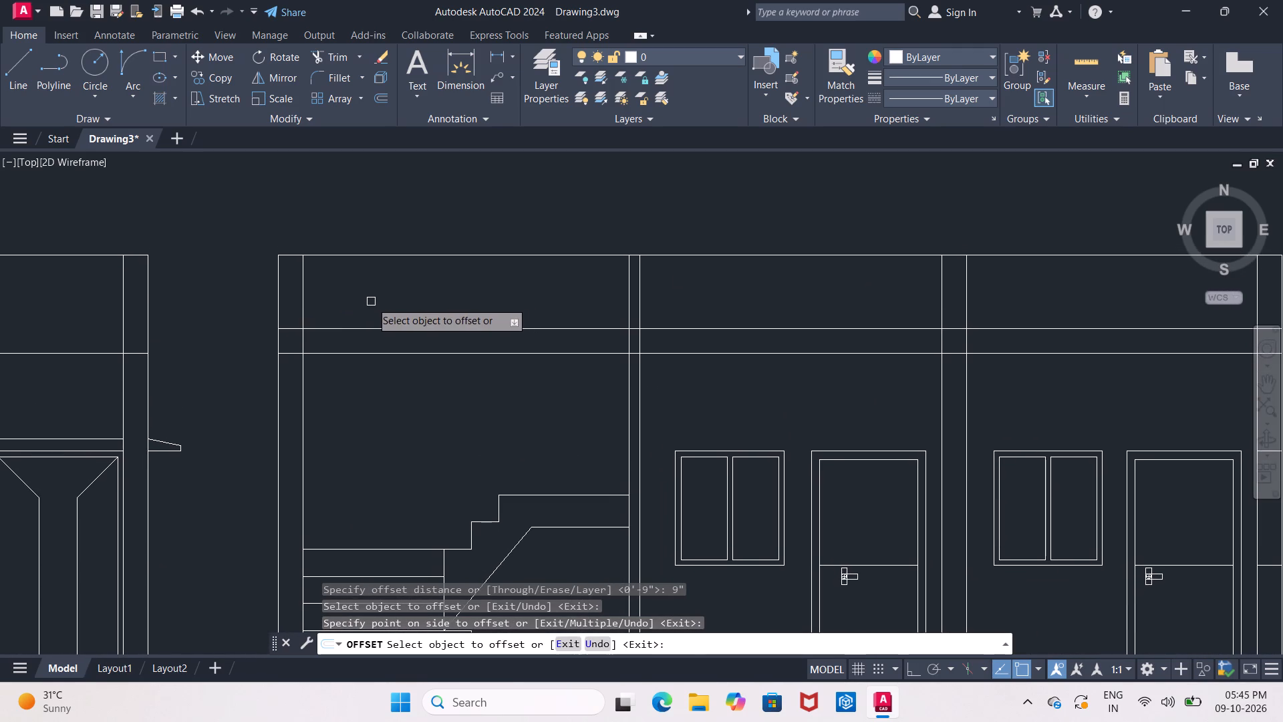
middle_drag(371, 302, 327, 291)
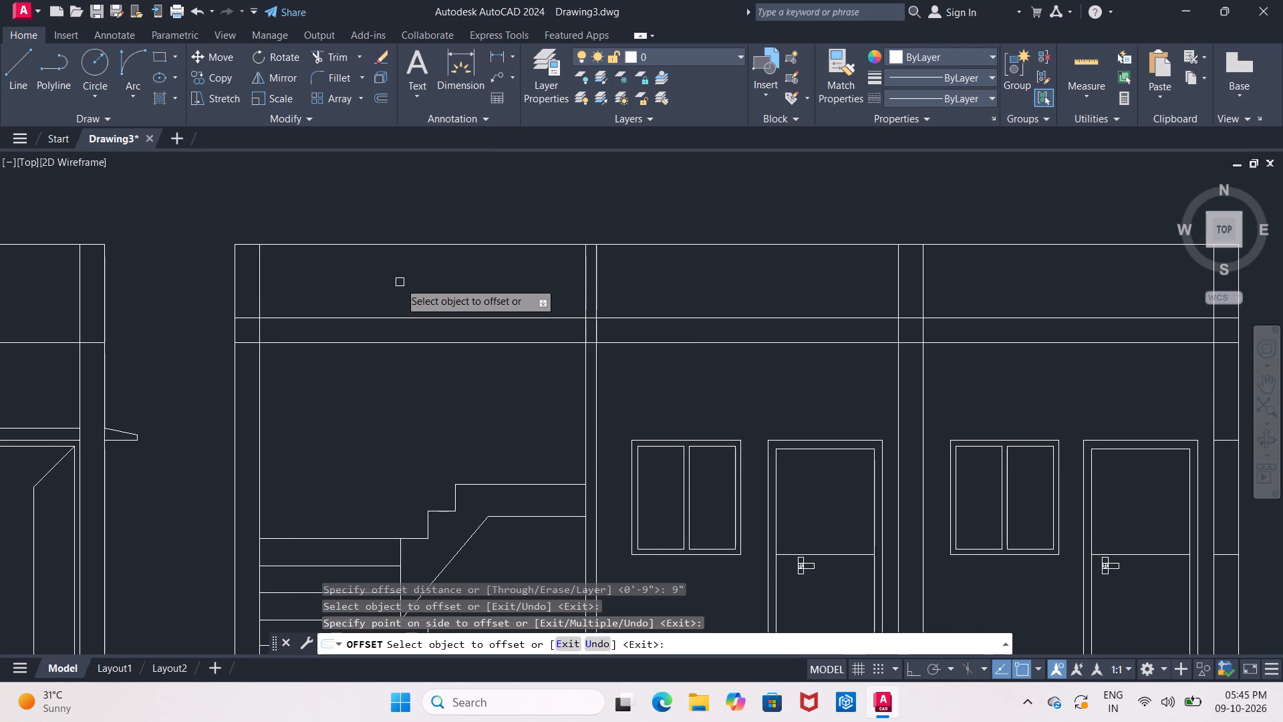
key(Escape)
text(TR)
key(Return)
key(Return)
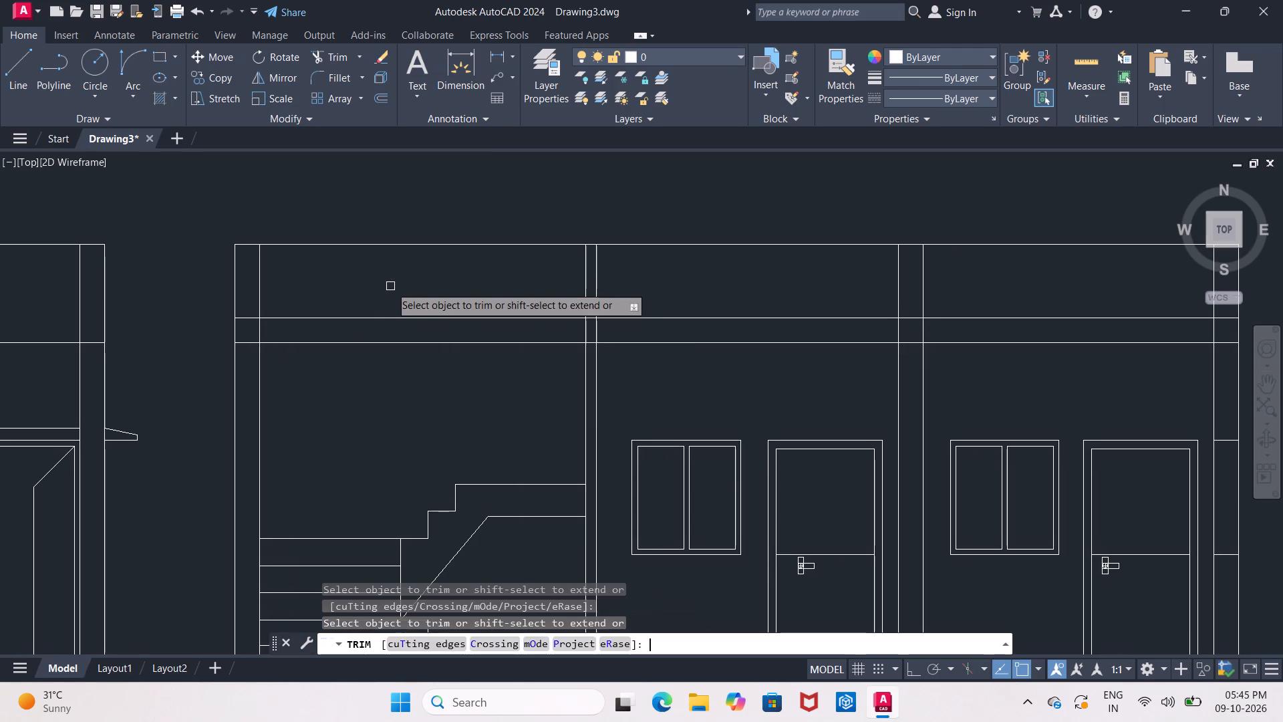
drag(396, 292, 407, 292)
click(665, 279)
middle_drag(668, 289, 388, 307)
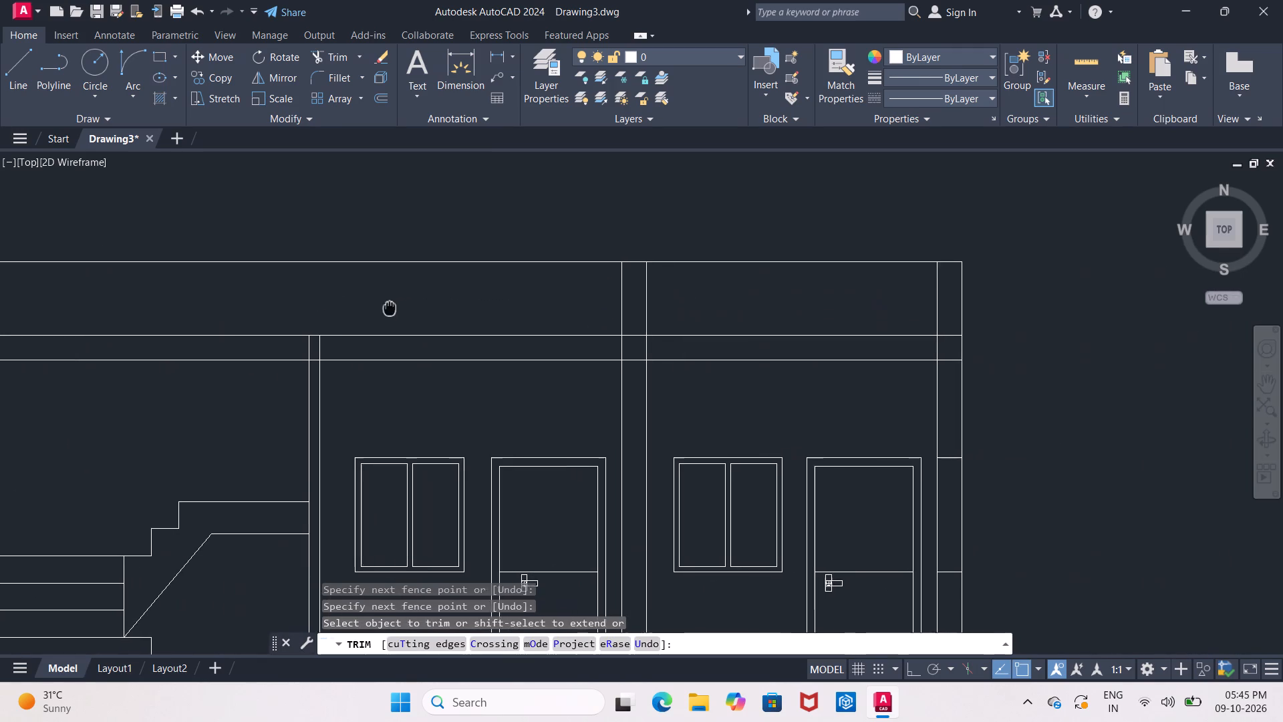
middle_drag(388, 307, 388, 306)
drag(385, 302, 652, 295)
middle_drag(671, 295, 482, 299)
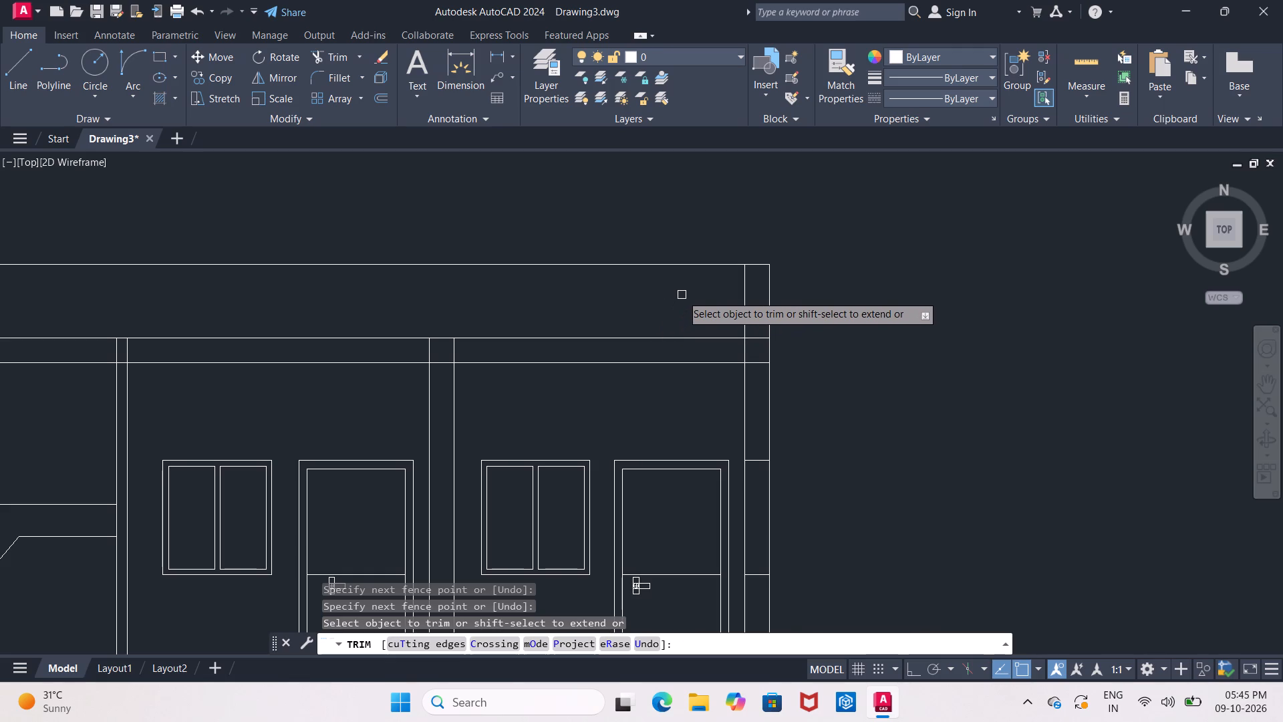
scroll(644, 303, down, 1)
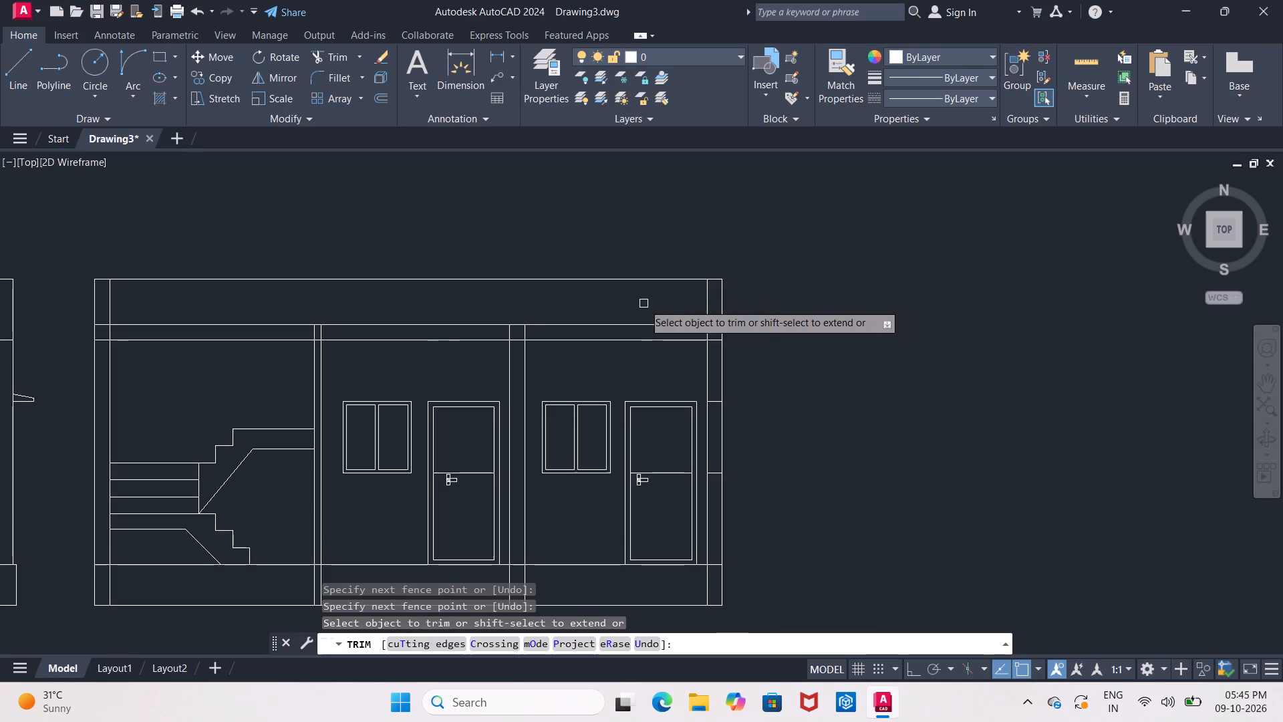
middle_drag(566, 316, 740, 295)
scroll(396, 292, up, 1)
middle_drag(396, 292, 484, 299)
key(Escape)
Offset the section's upper slab line upward by 1' into the top band.
key(o)
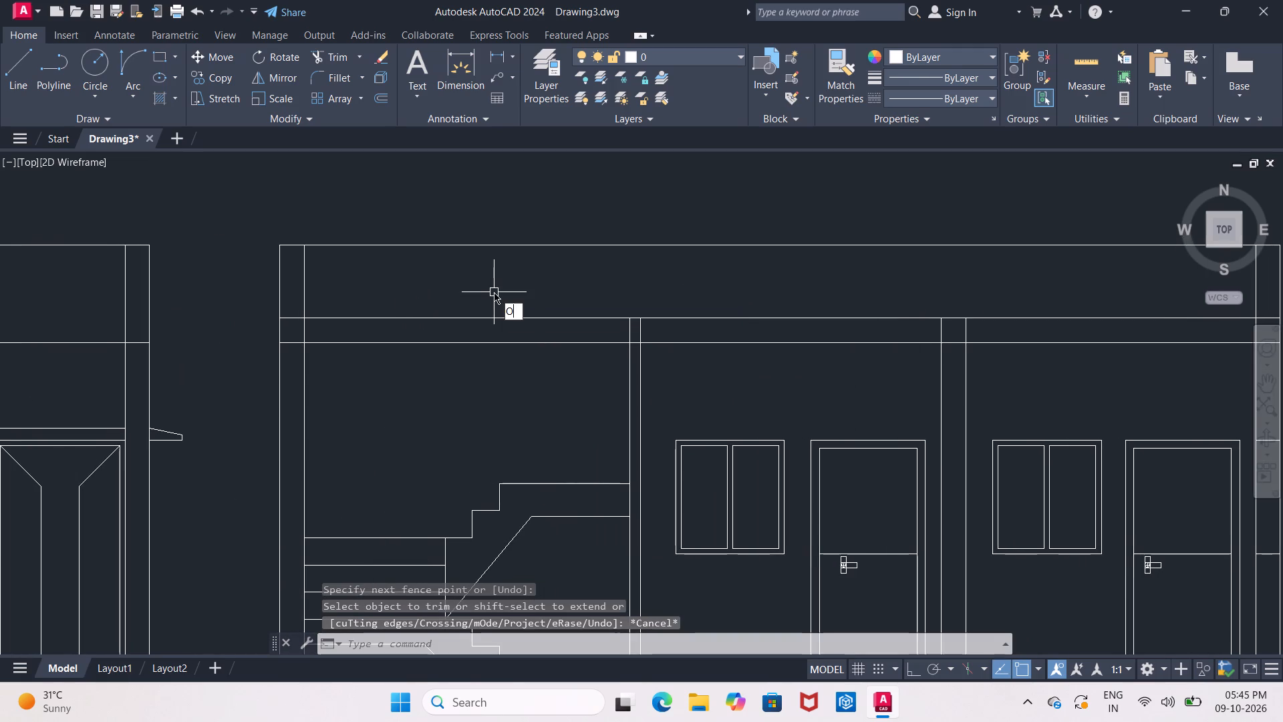
key(Return)
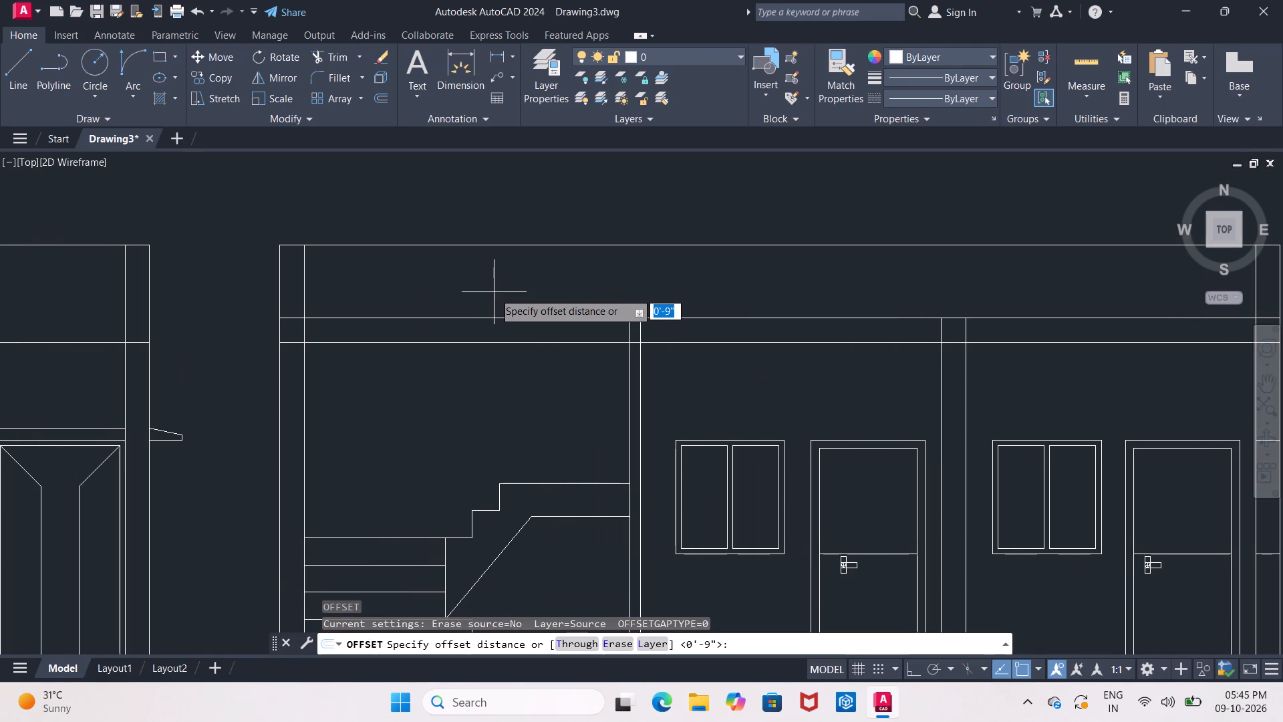
key(1)
key(apostrophe)
key(Return)
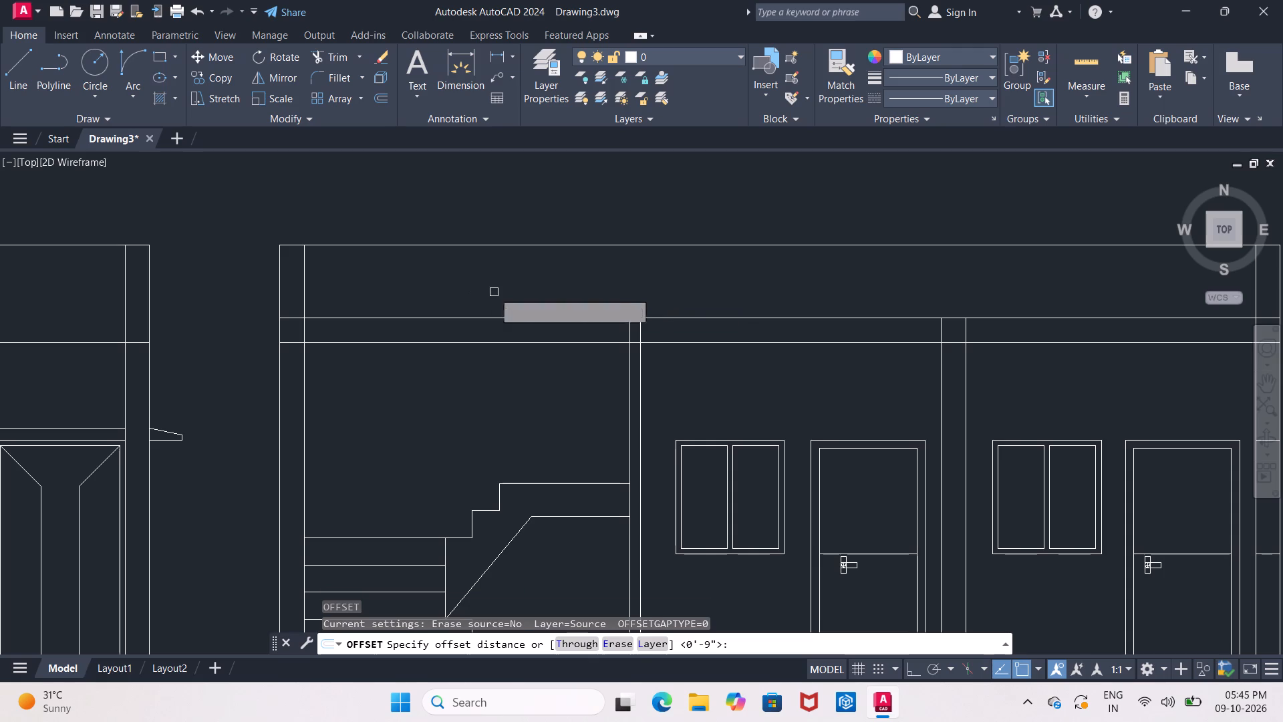
click(489, 316)
click(492, 281)
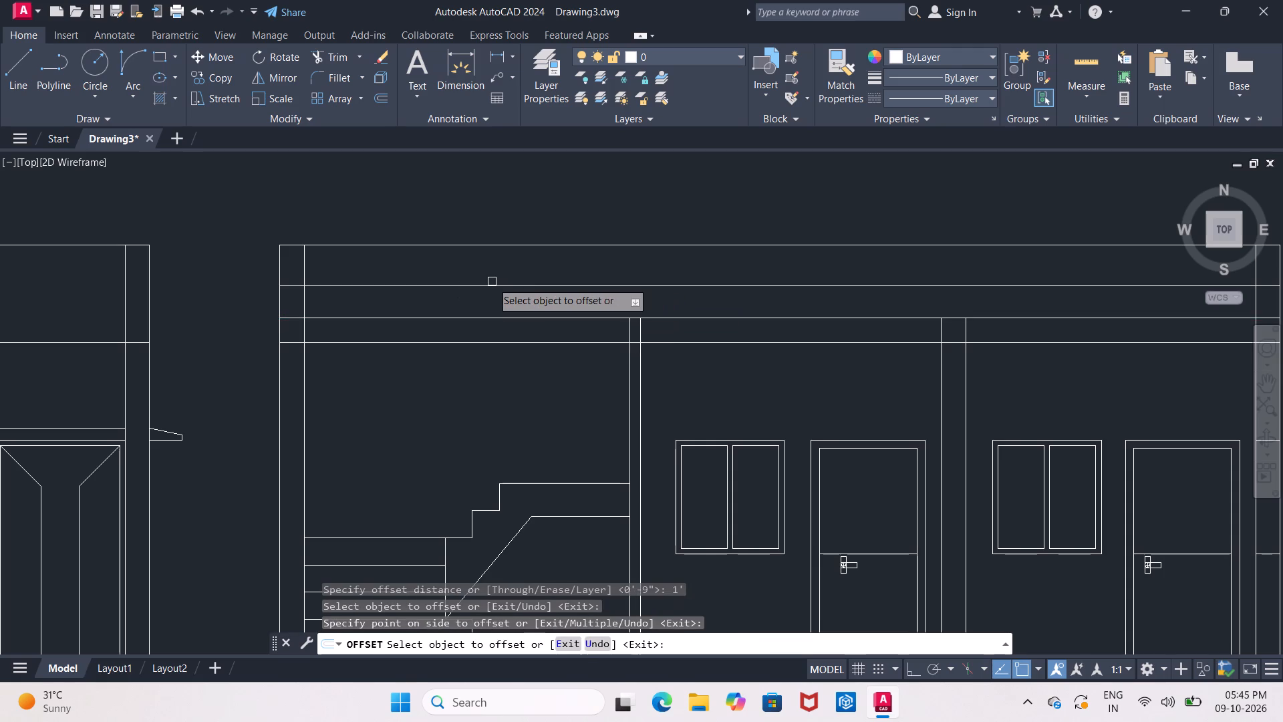
key(Escape)
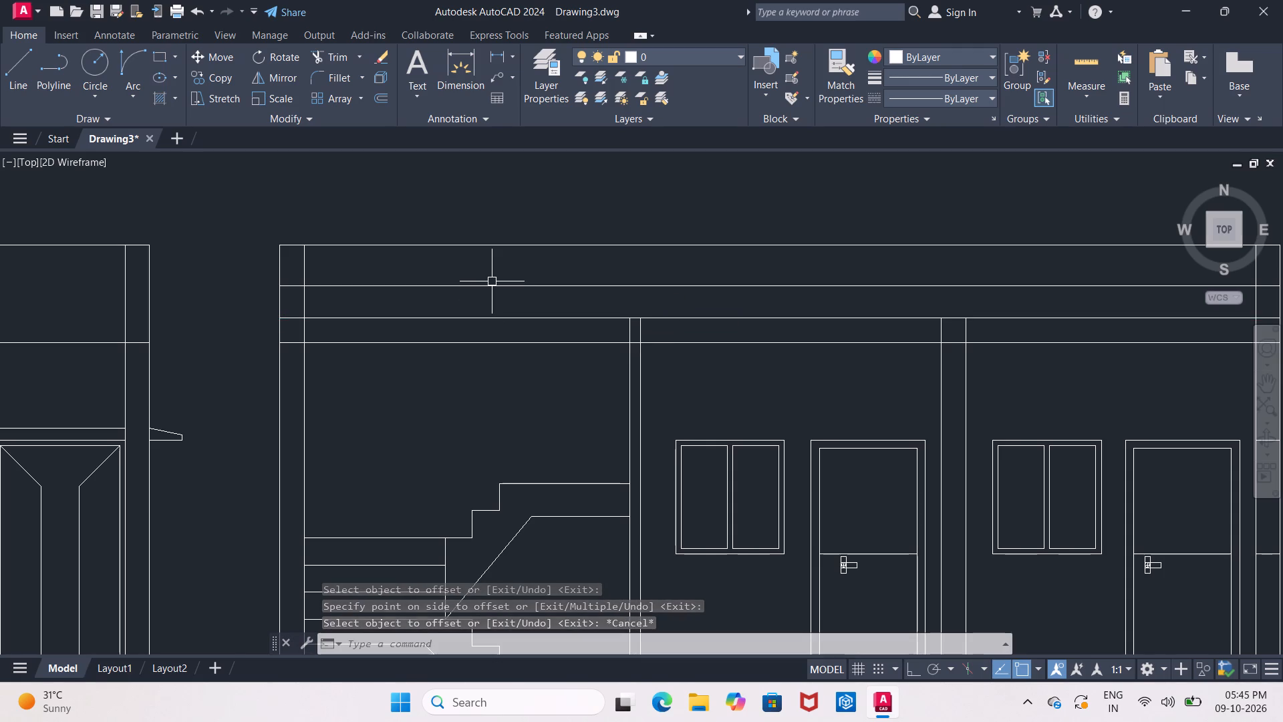
At the staircase-side end wall, trim the 1' offset line's overhang and the wall's inner line from that line down to the slab underside.
middle_drag(389, 283, 484, 275)
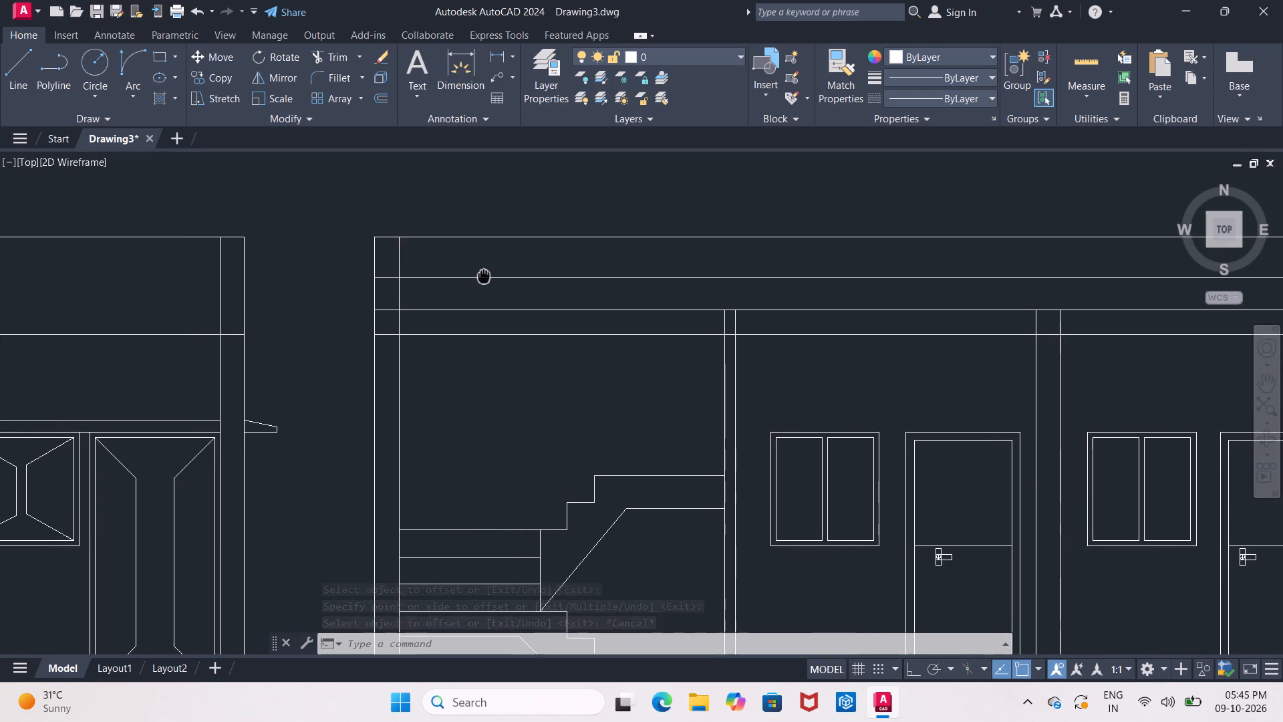
middle_drag(484, 275, 549, 271)
middle_drag(502, 265, 518, 265)
key(Escape)
text(TR)
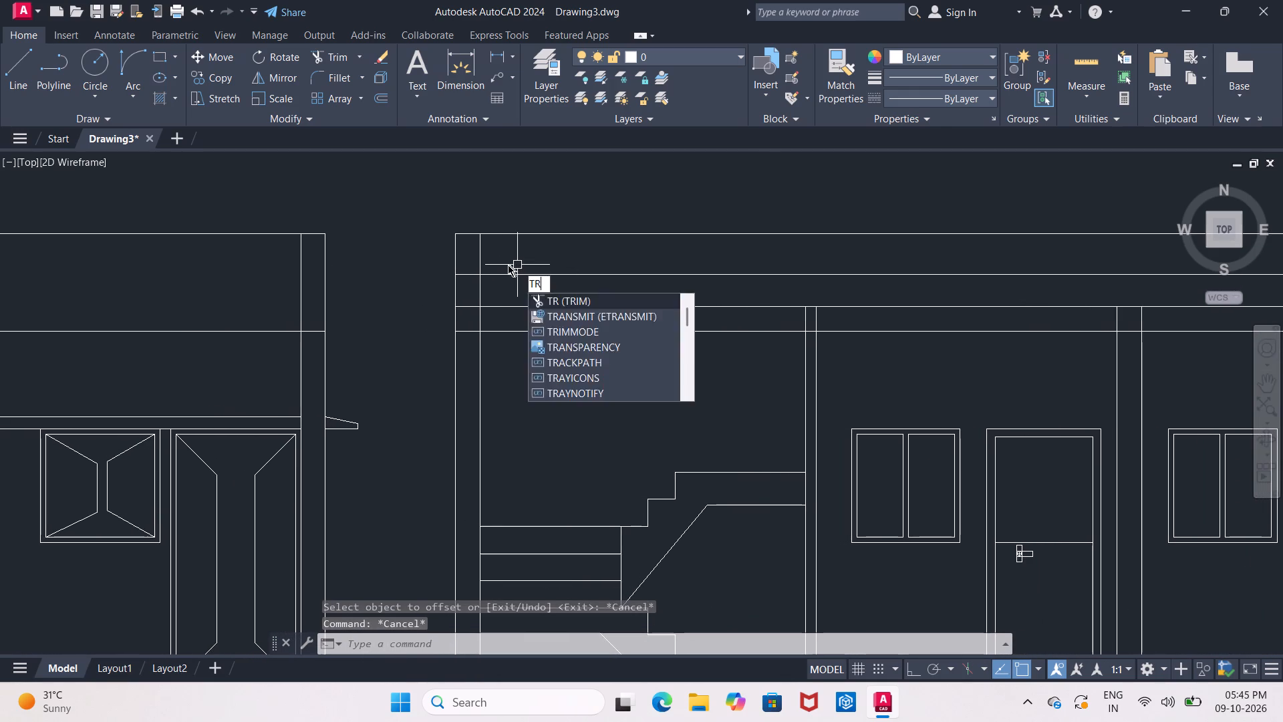
key(Return)
key(Return)
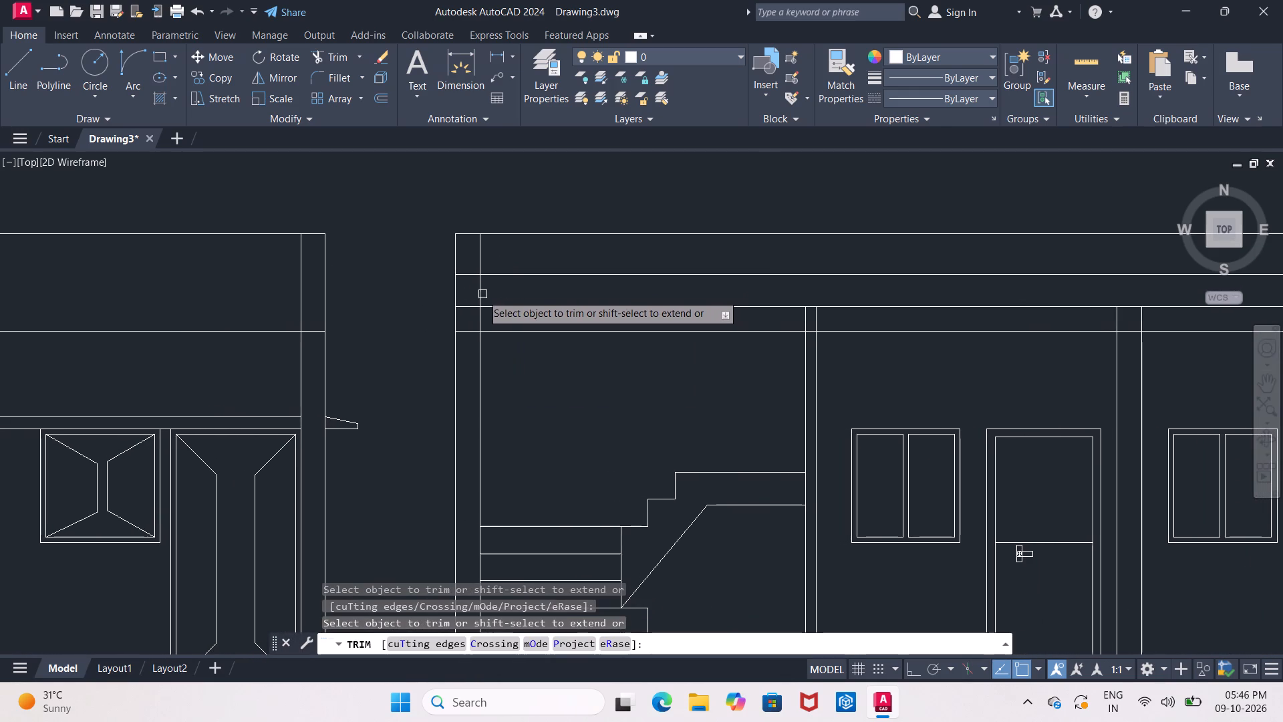
click(466, 275)
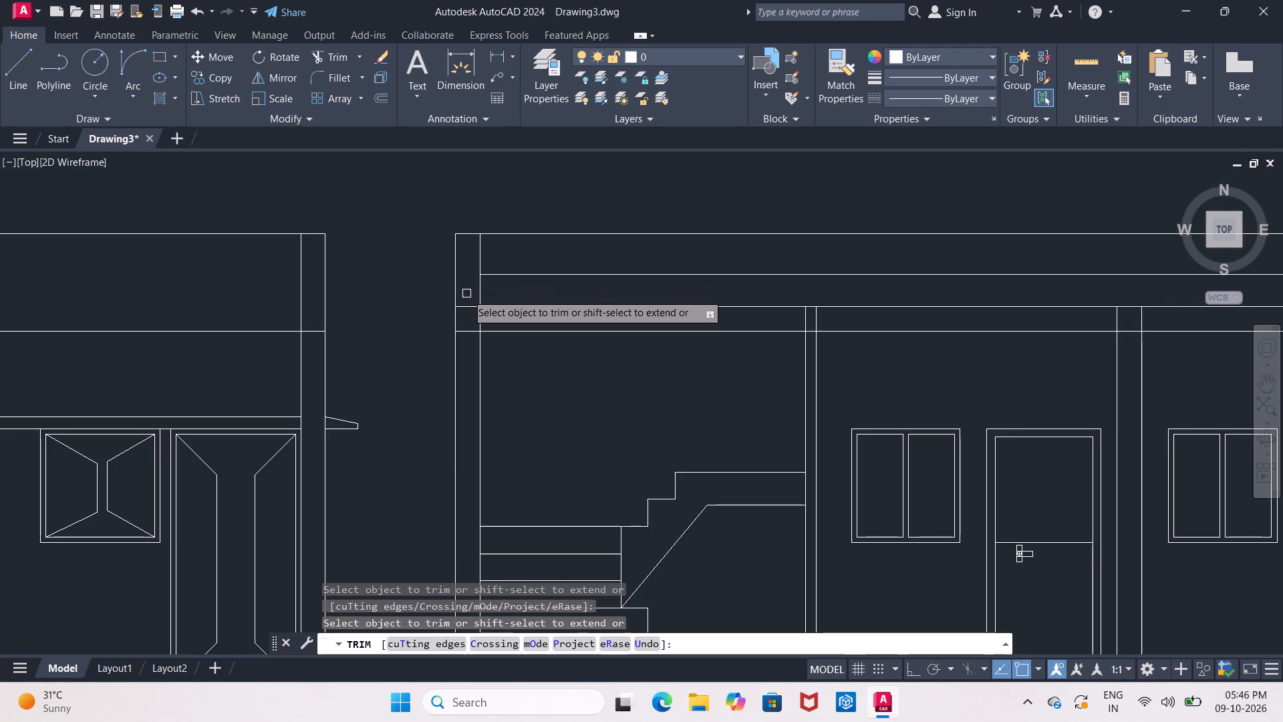
scroll(525, 295, down, 1)
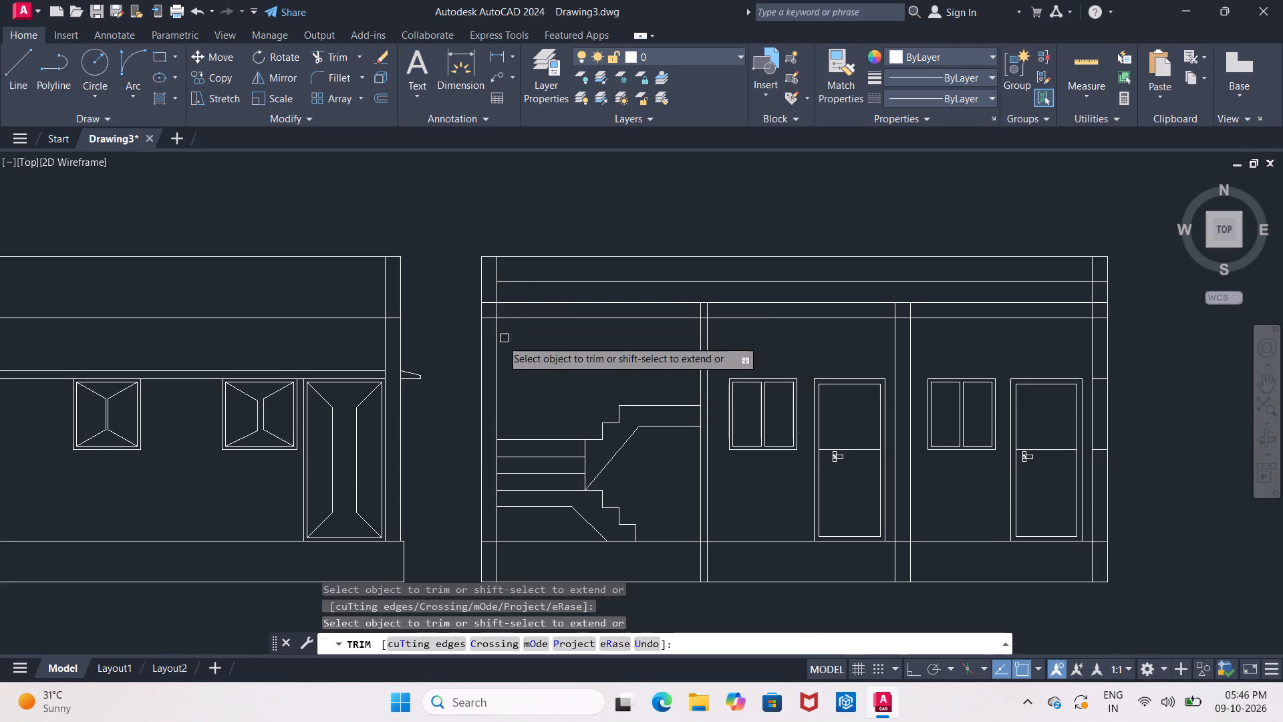
scroll(498, 316, up, 1)
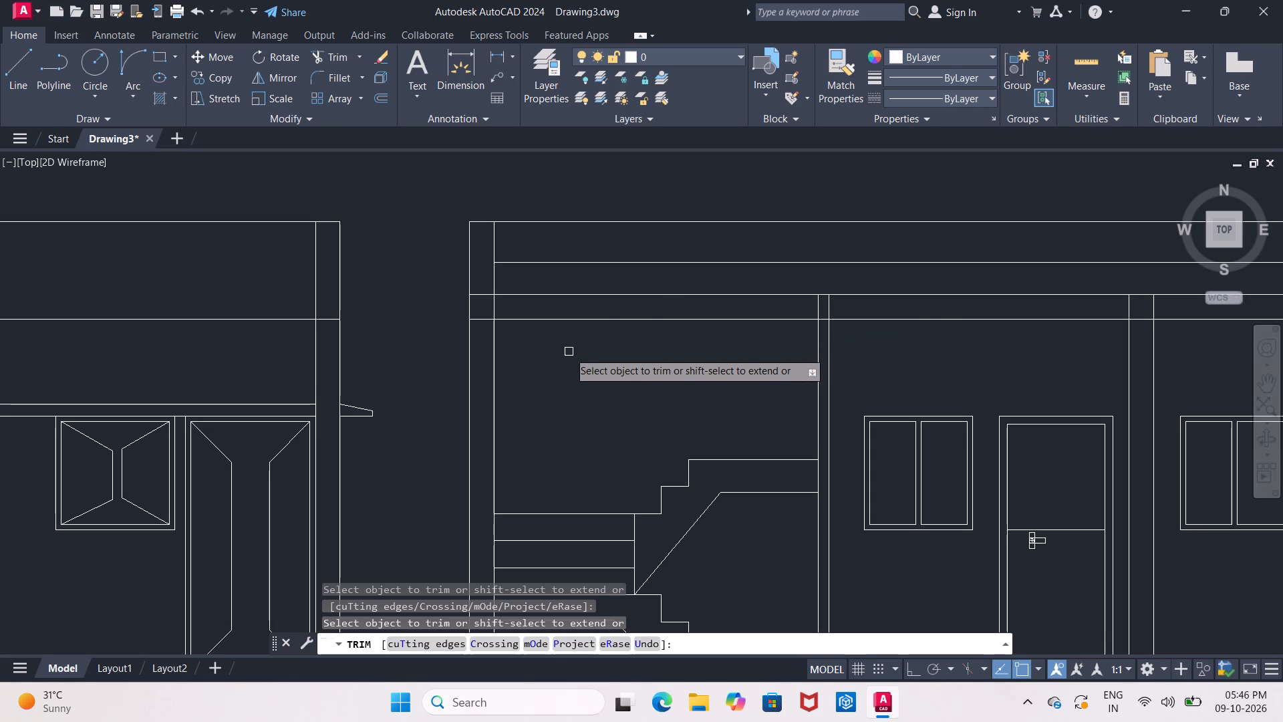
scroll(559, 343, up, 1)
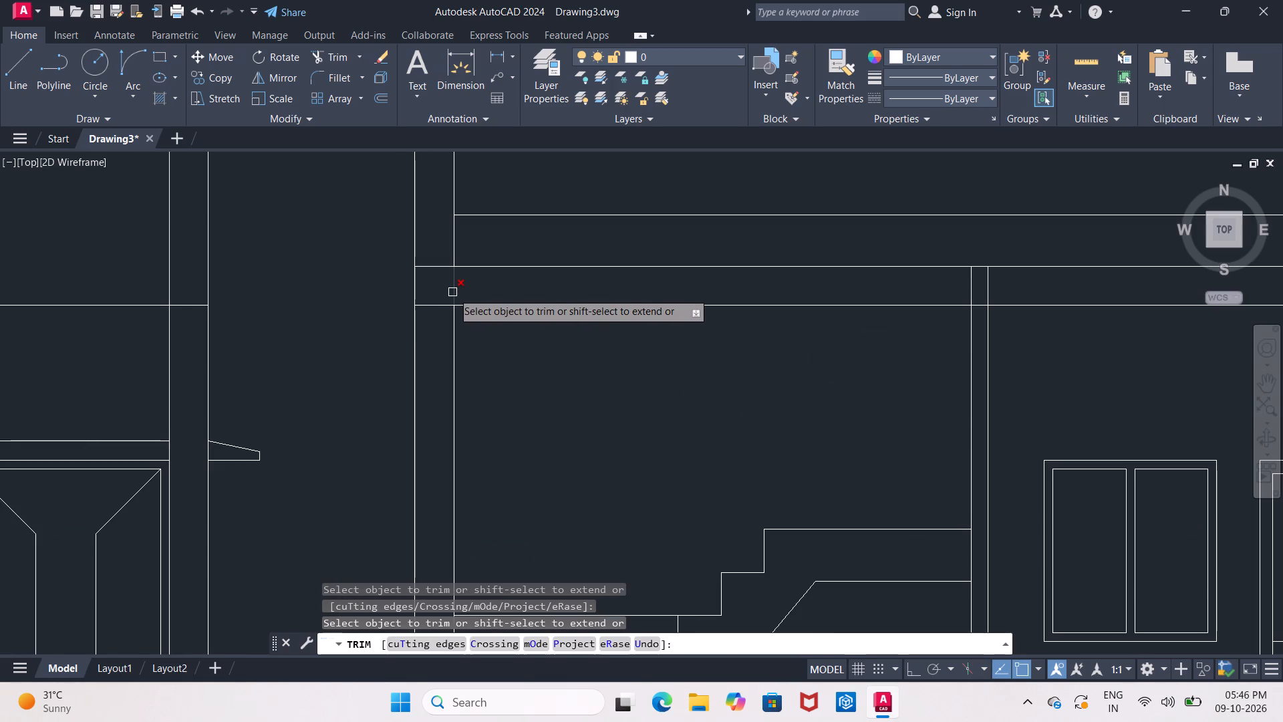
click(456, 291)
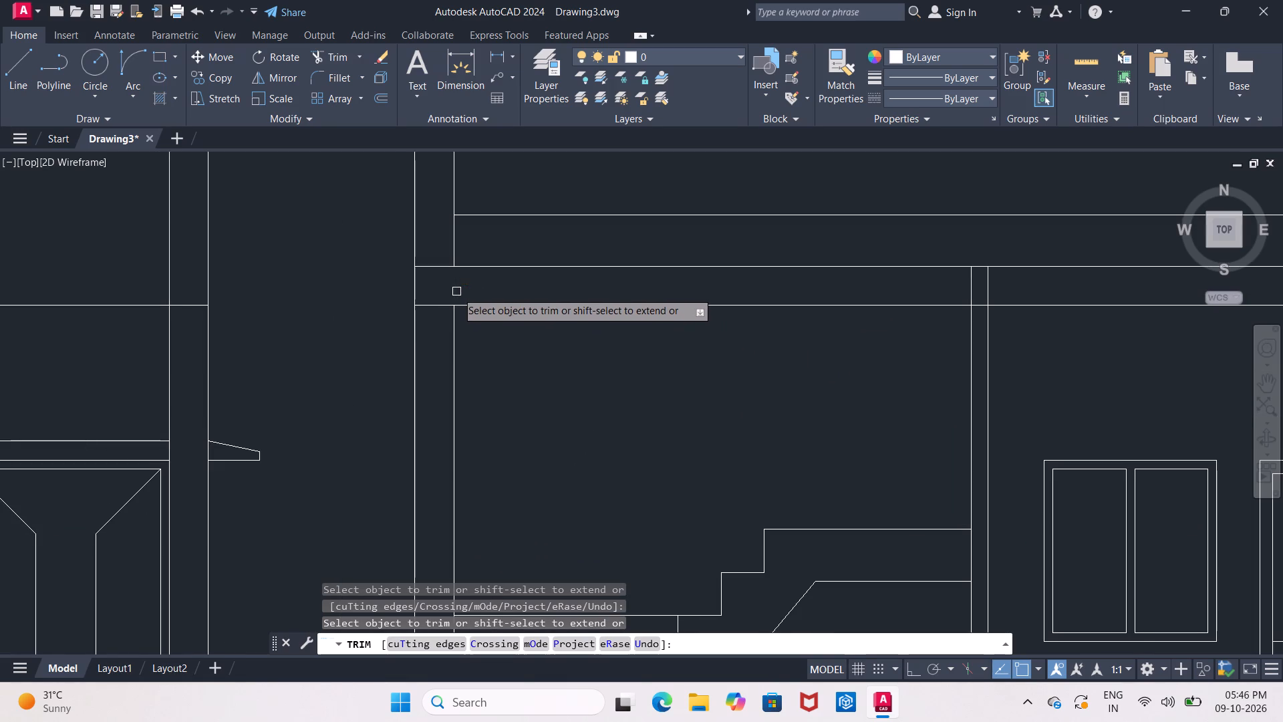
middle_drag(456, 291, 430, 334)
scroll(431, 336, up, 1)
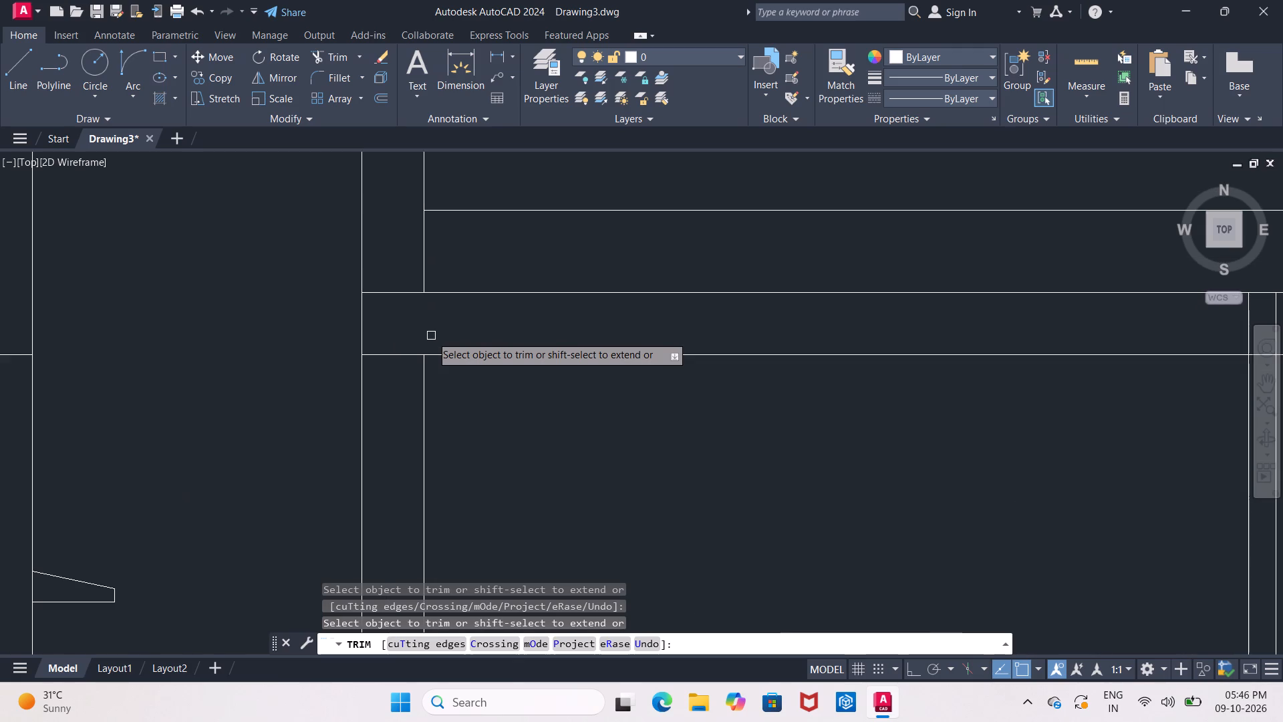
middle_drag(426, 345, 410, 370)
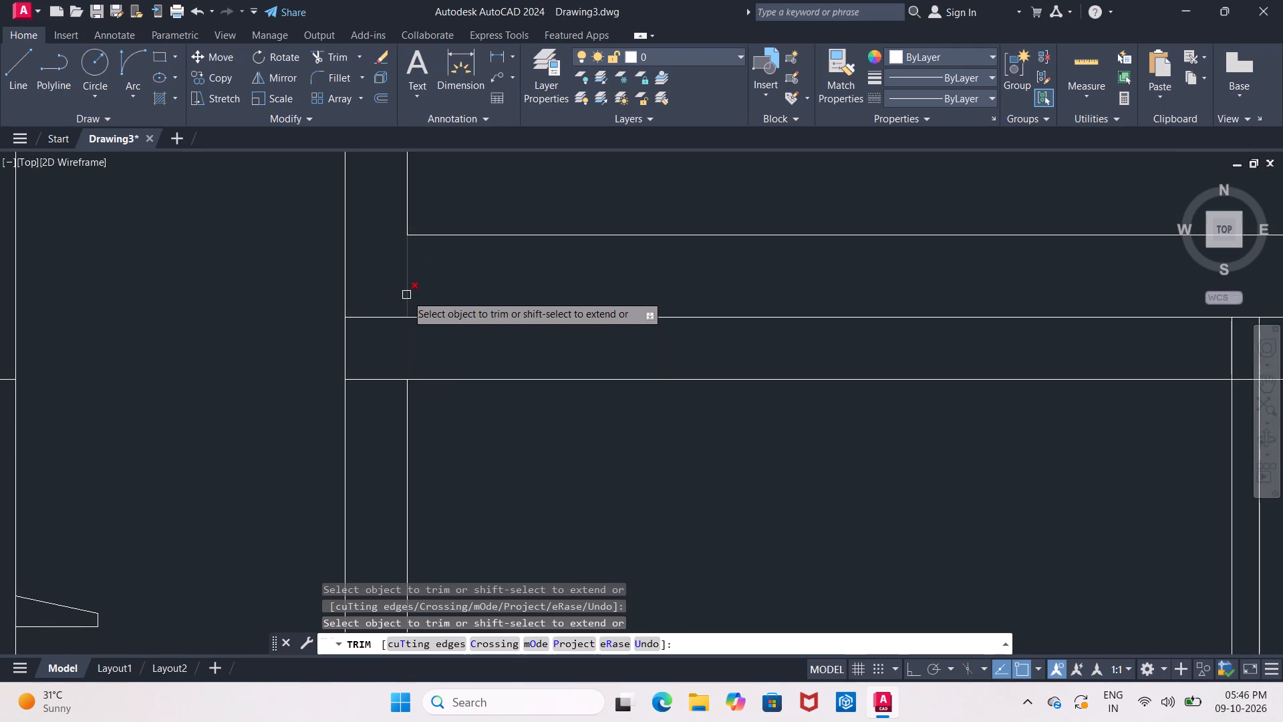
click(406, 295)
At the opposite end wall, trim the 1' offset line's overhang and the wall's inner line between that line and the slab top.
scroll(406, 295, down, 3)
middle_drag(495, 352, 424, 376)
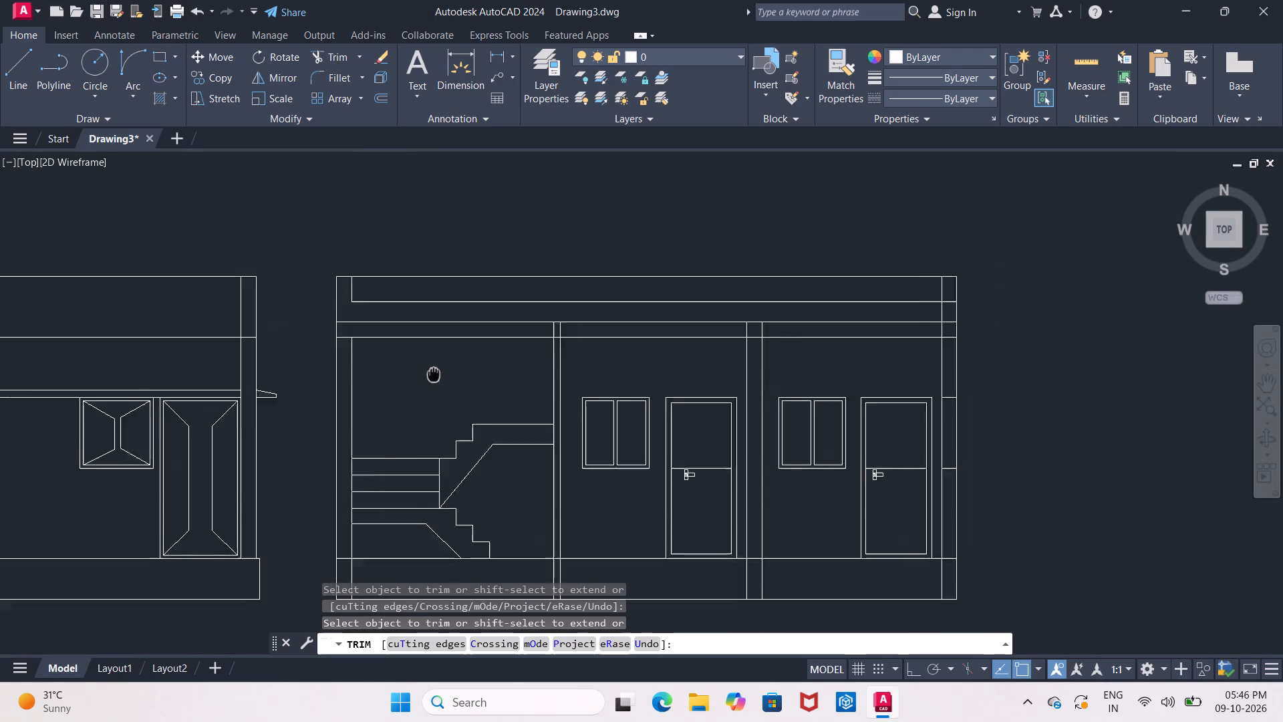
middle_drag(424, 376, 286, 379)
middle_drag(733, 322, 635, 324)
scroll(635, 324, up, 2)
middle_drag(663, 316, 612, 315)
click(717, 292)
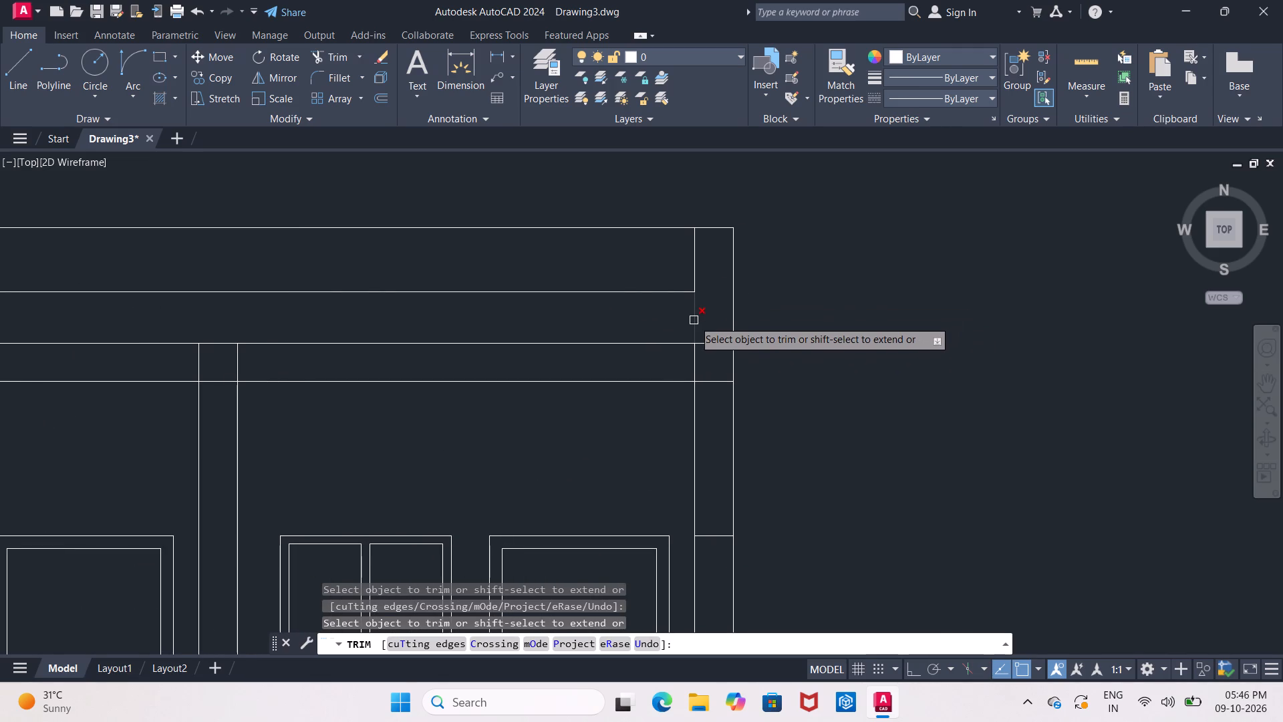
scroll(694, 320, down, 1)
click(694, 320)
middle_drag(695, 320, 845, 302)
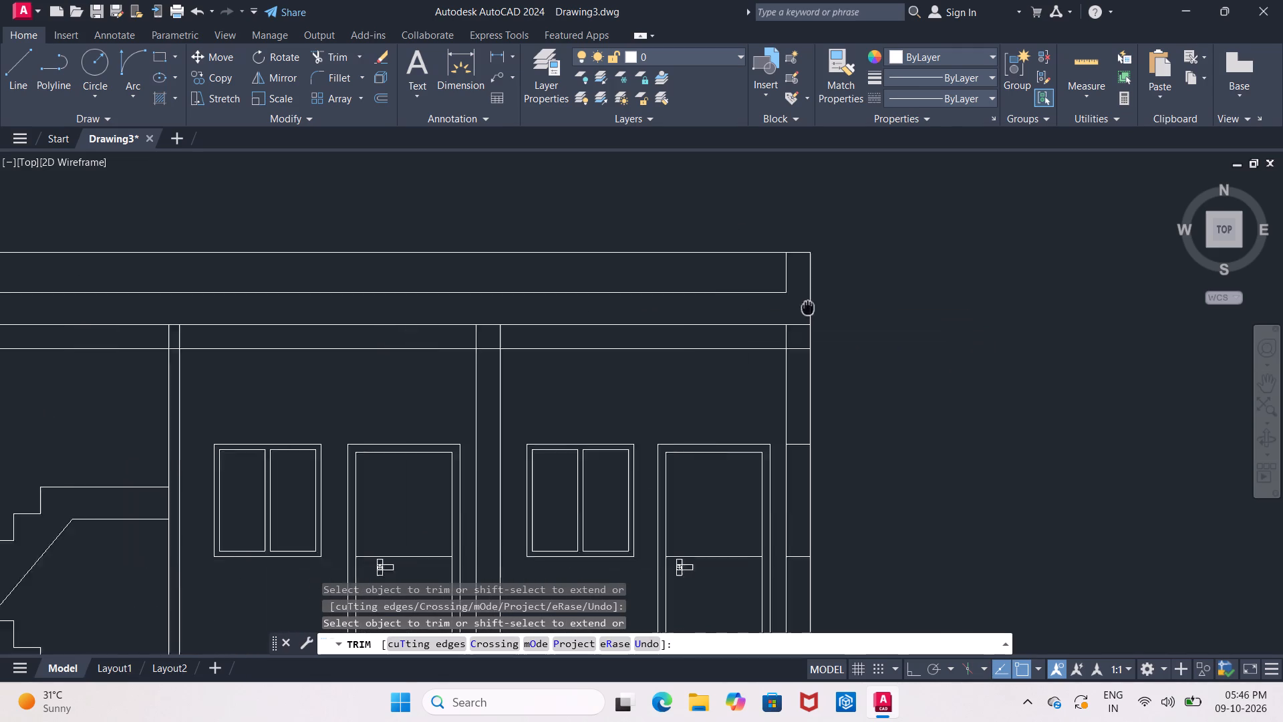
middle_drag(845, 302, 923, 293)
scroll(923, 293, down, 2)
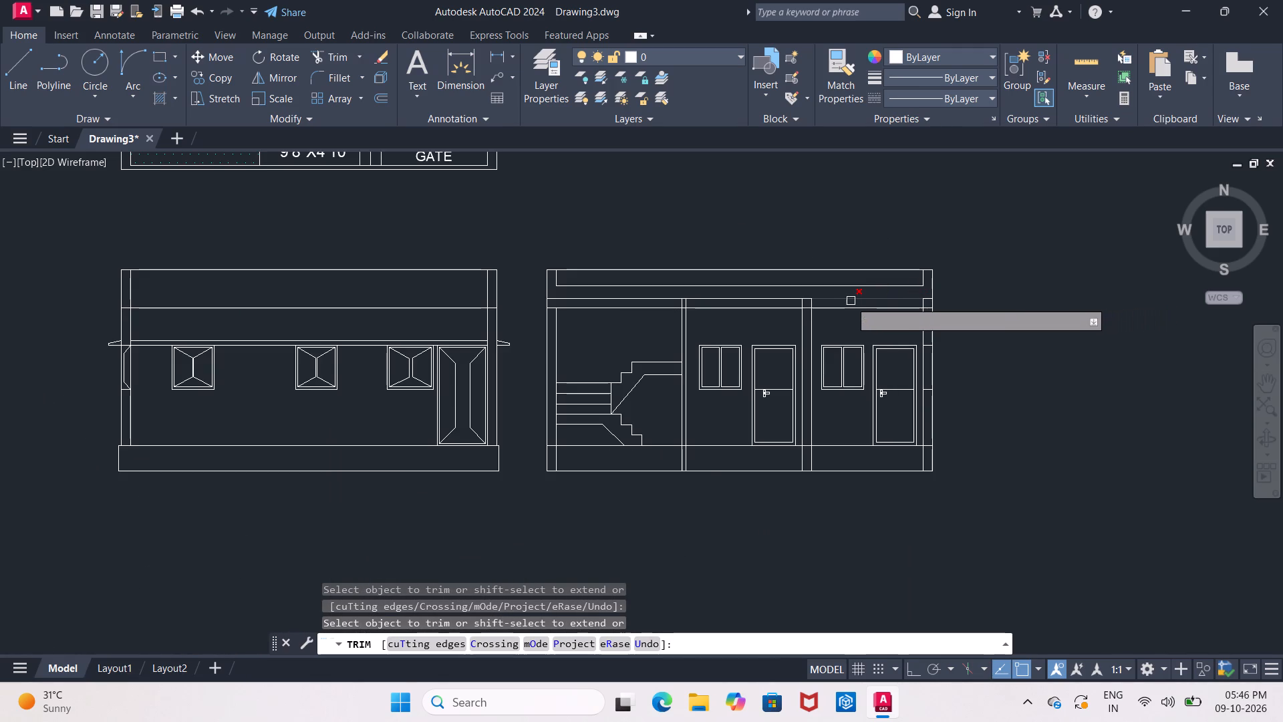
scroll(977, 289, up, 1)
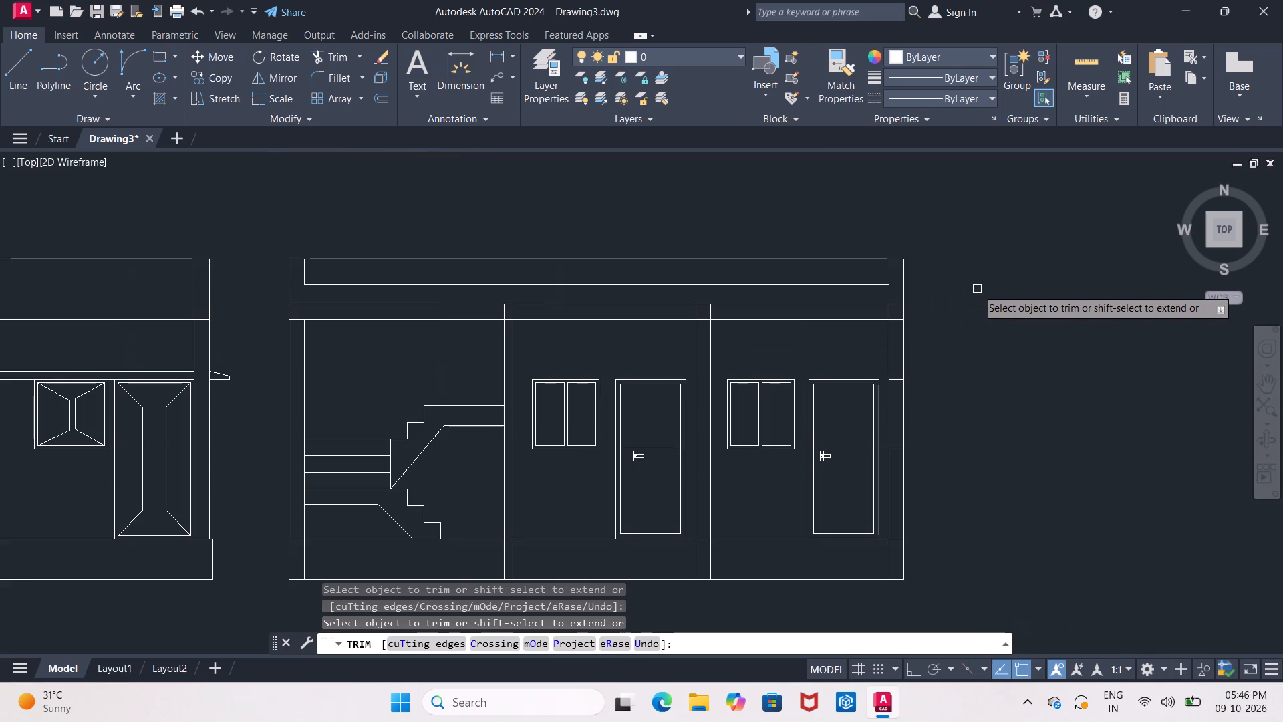
click(977, 289)
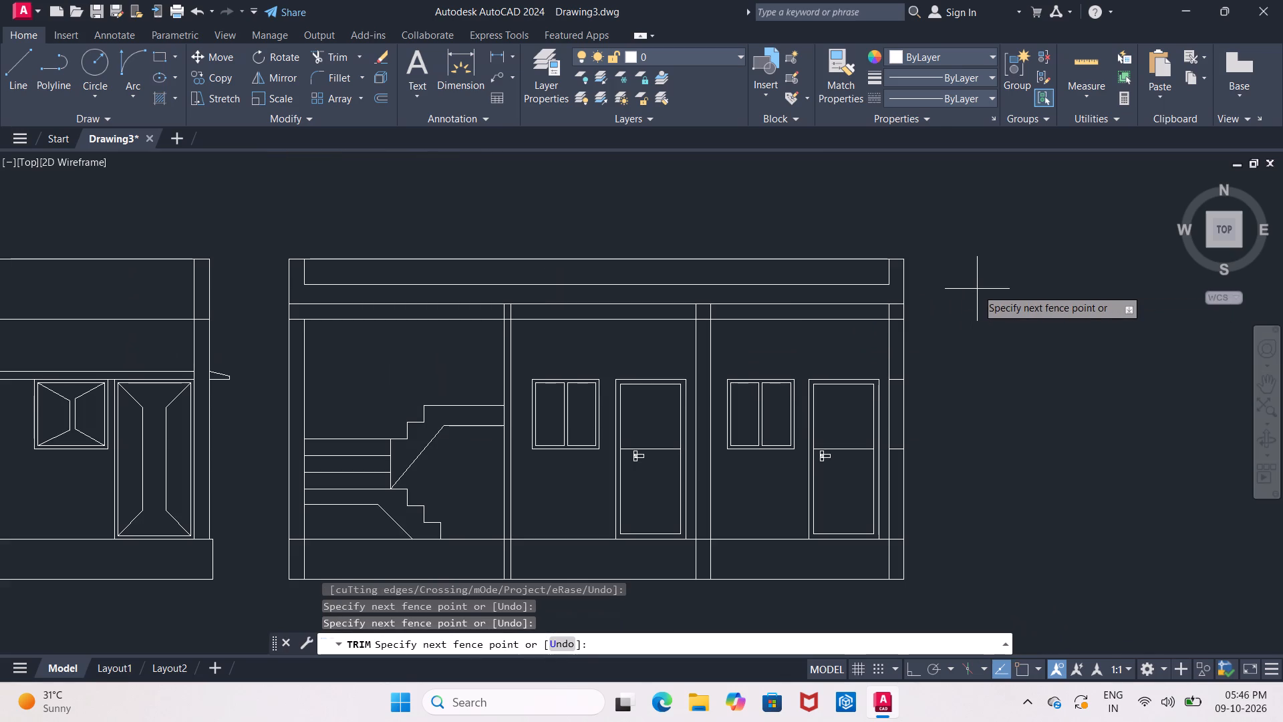
scroll(943, 320, up, 1)
middle_click(944, 320)
key(Escape)
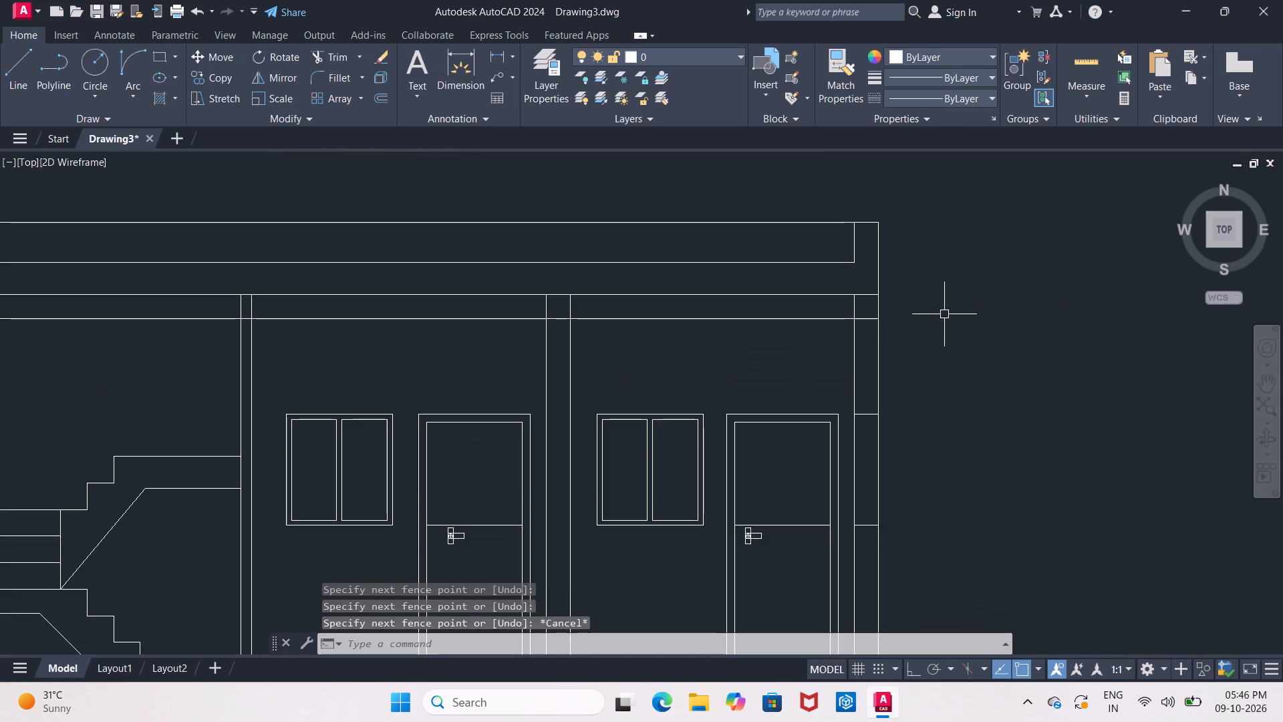
Trim the far right end wall's inner line within the slab thickness and the slab's bottom line inside both end walls.
middle_click(944, 316)
scroll(948, 314, down, 1)
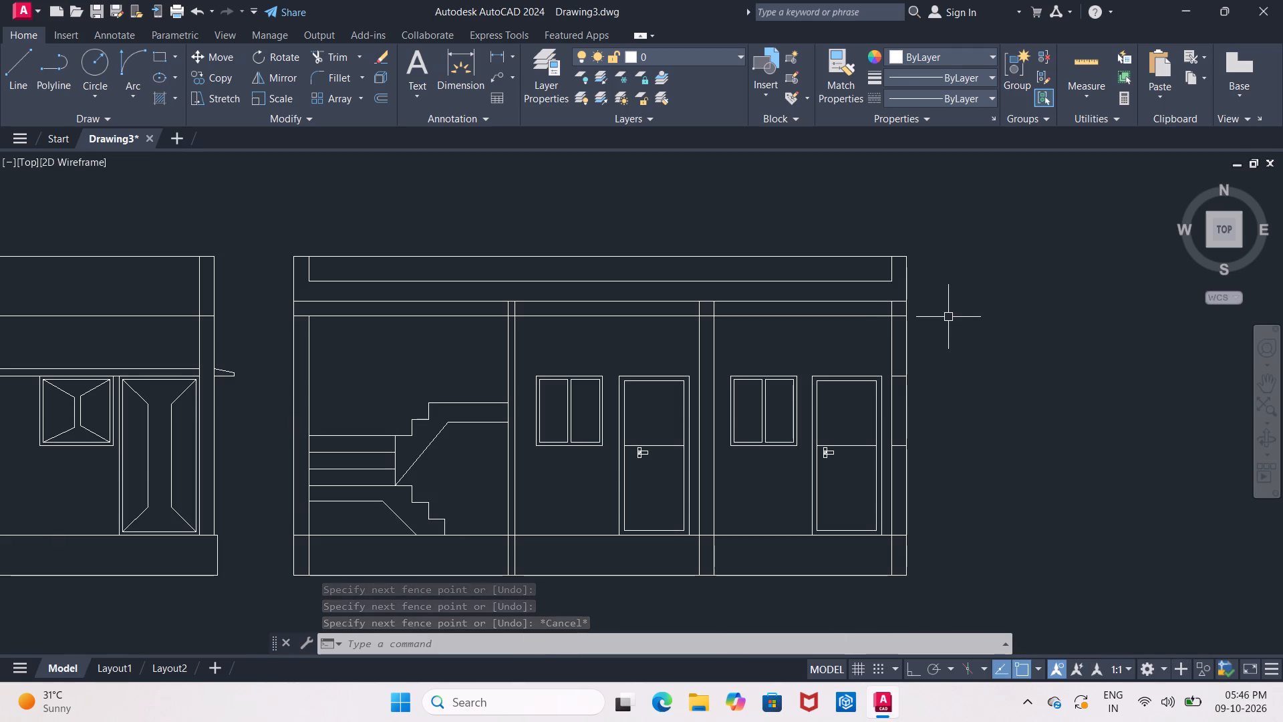
scroll(948, 318, up, 1)
middle_drag(948, 318, 903, 318)
key(Escape)
key(t)
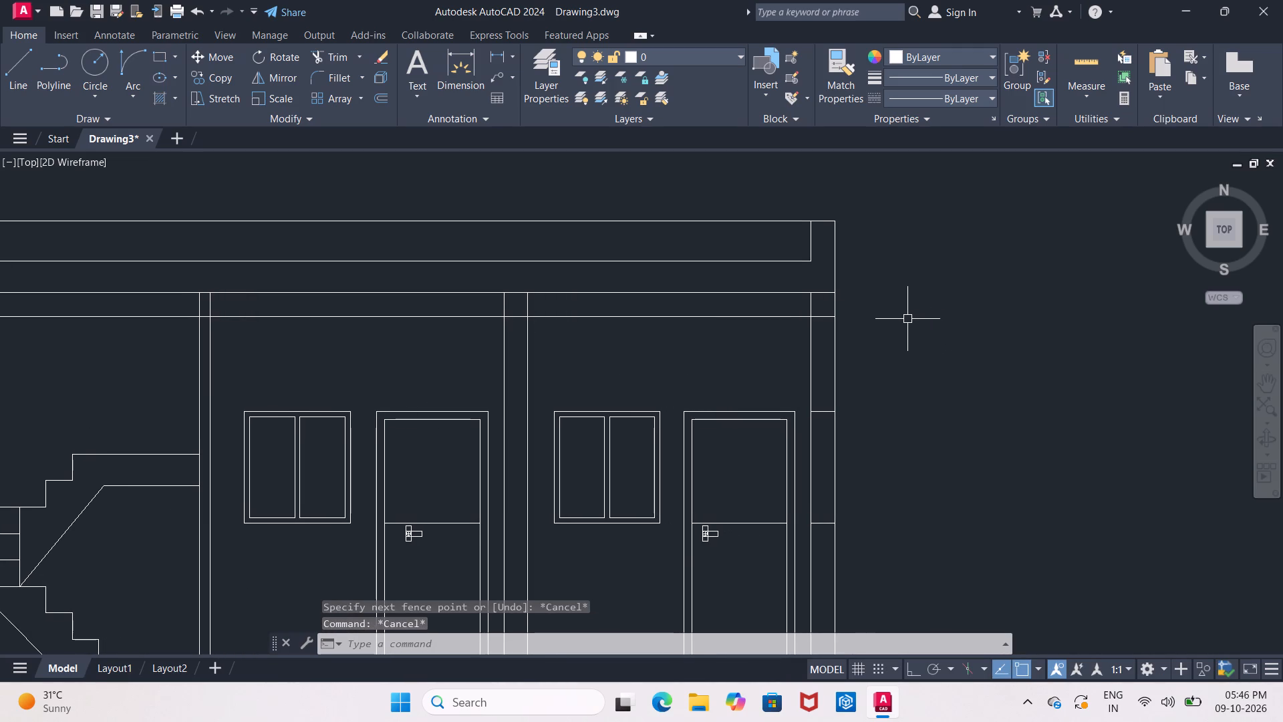
key(r)
key(Return)
key(Return)
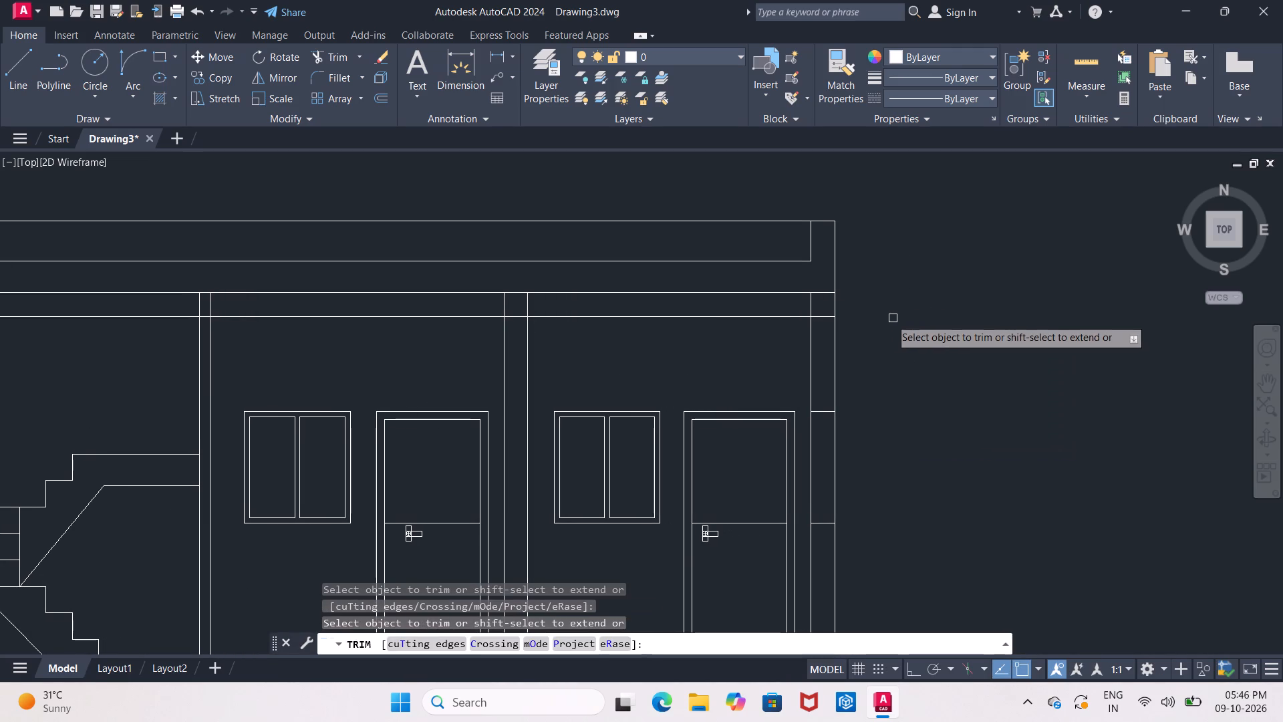
click(814, 308)
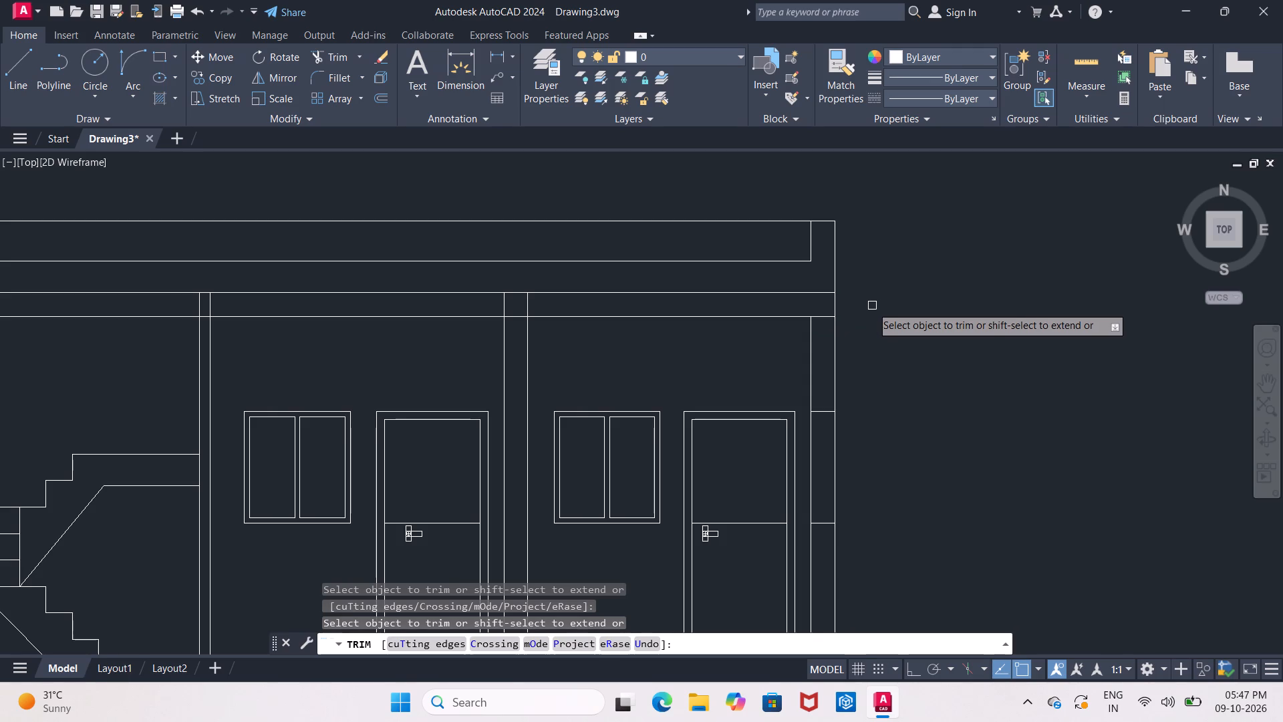
click(825, 318)
scroll(825, 318, down, 1)
middle_drag(825, 318, 918, 315)
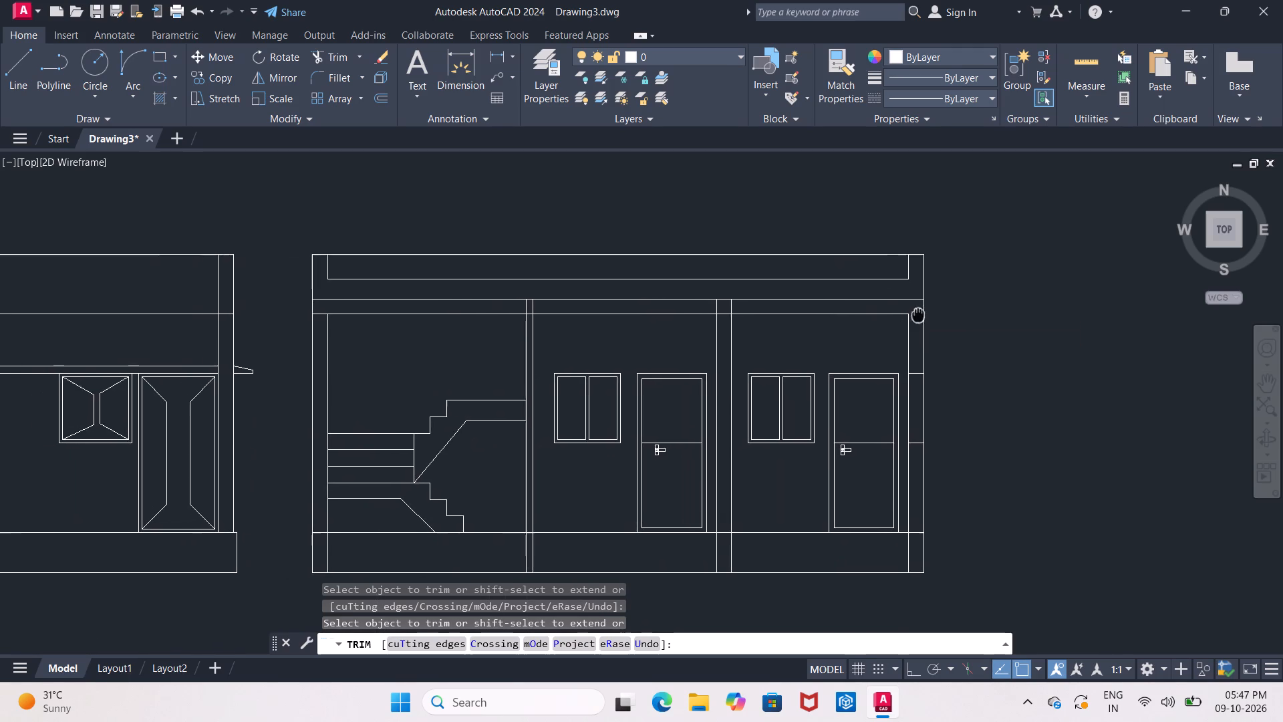
click(323, 314)
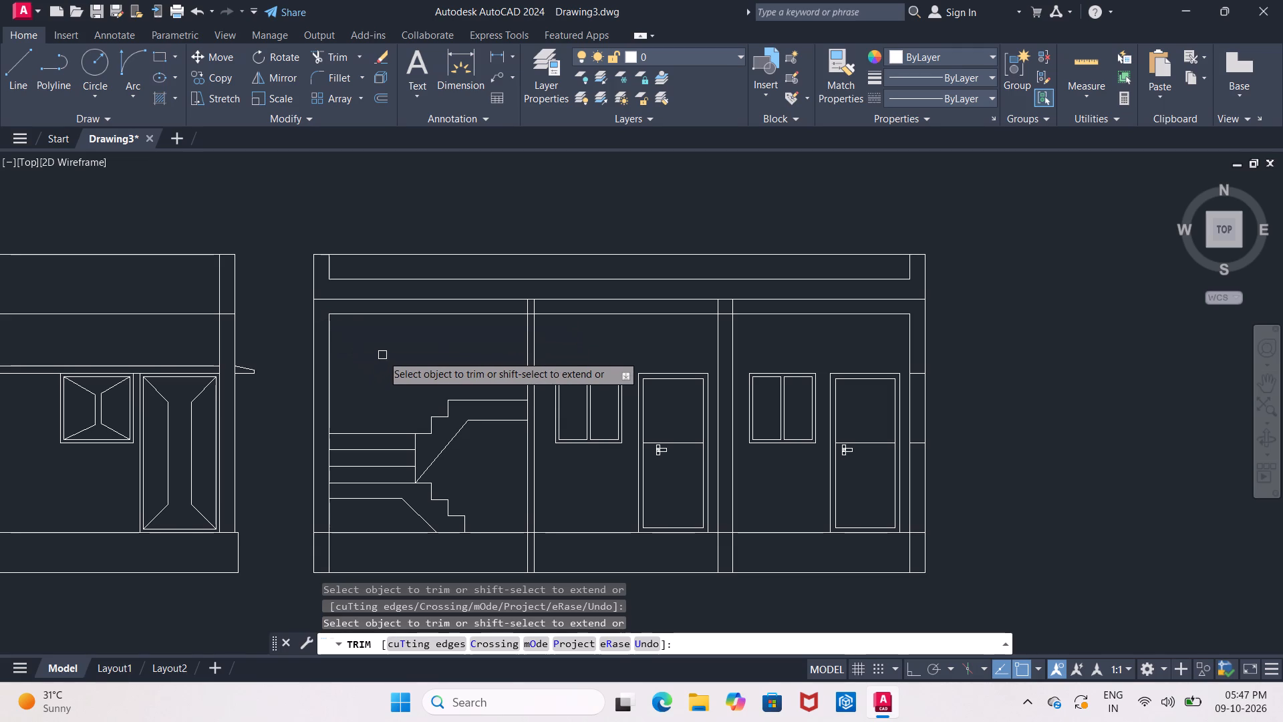
At the partition beside the staircase, trim both wall lines within the slab thickness and the slab's bottom line between the wall faces.
middle_drag(382, 355, 365, 361)
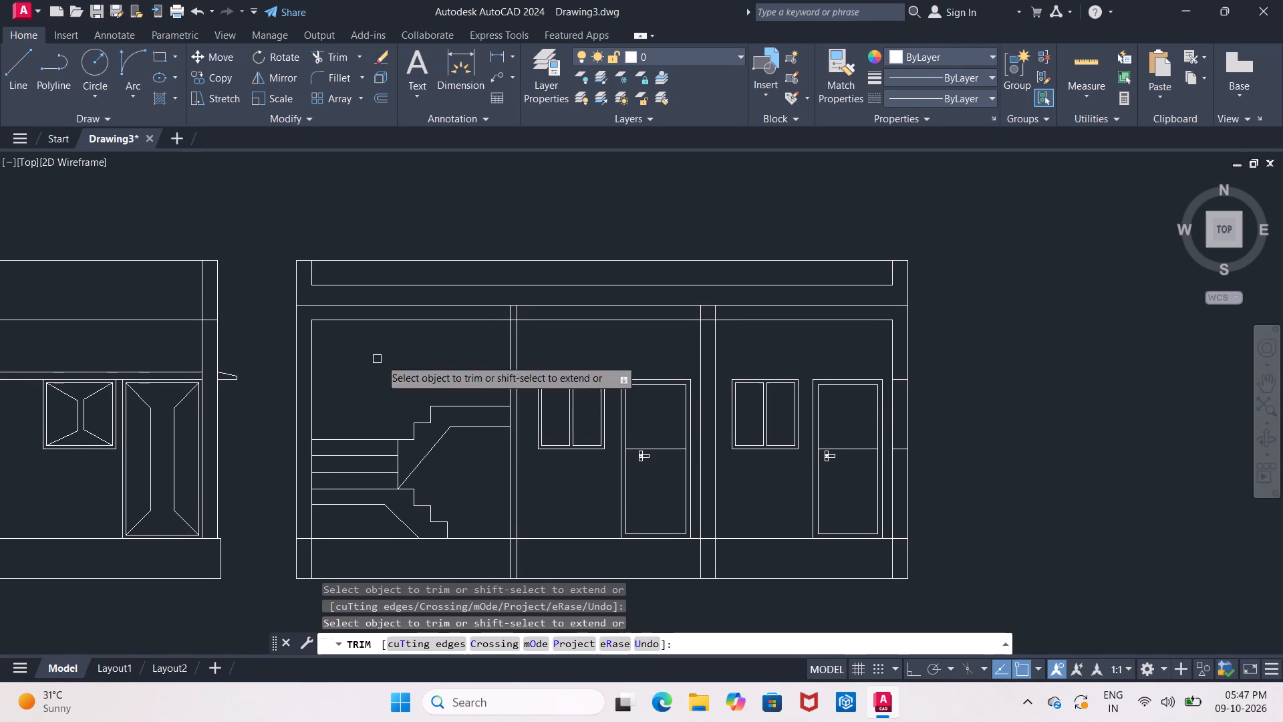
middle_drag(517, 341, 571, 356)
scroll(556, 331, up, 2)
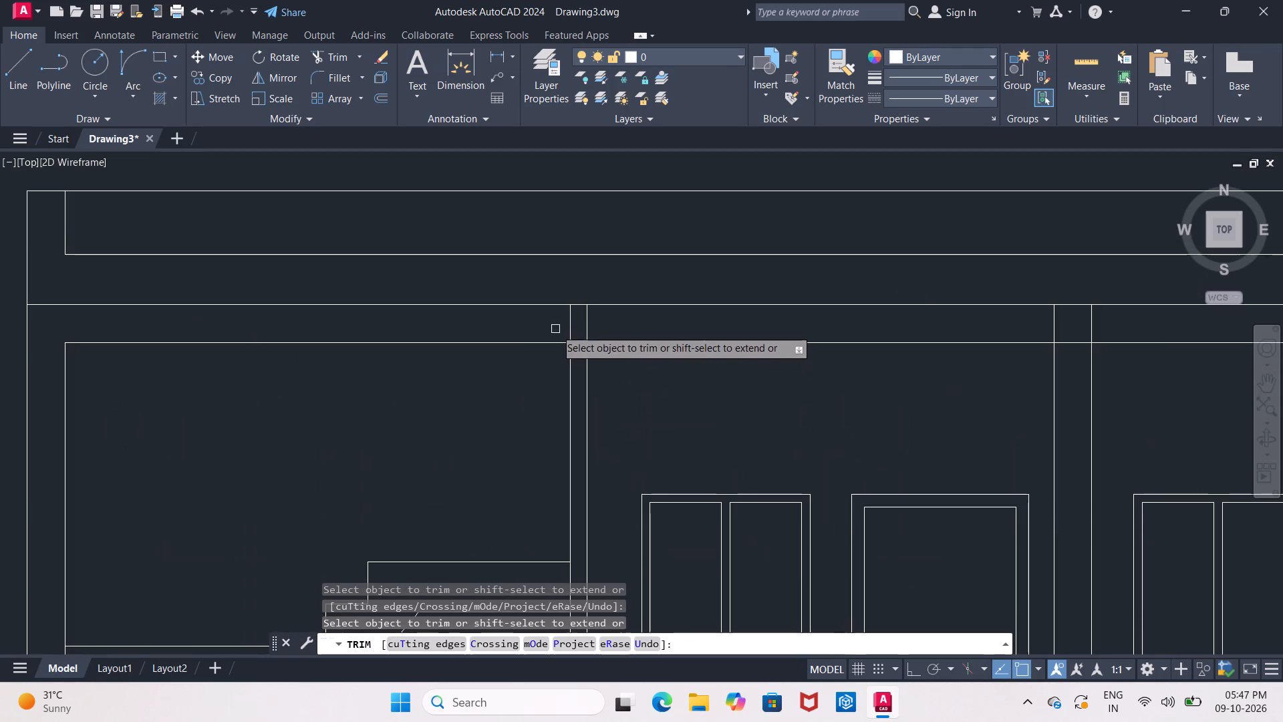
drag(525, 326, 668, 325)
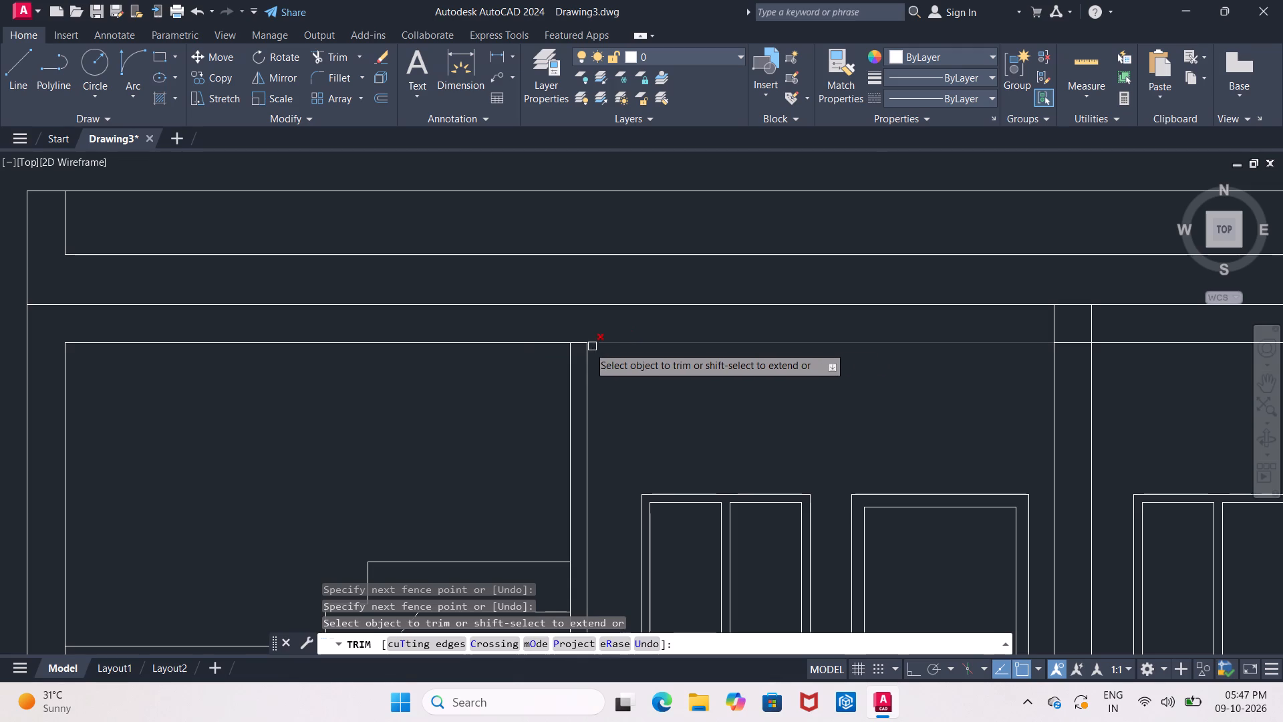
click(578, 346)
At the partition between the two rooms, trim both wall lines within the slab thickness and the slab's bottom line between them.
middle_drag(738, 331, 454, 330)
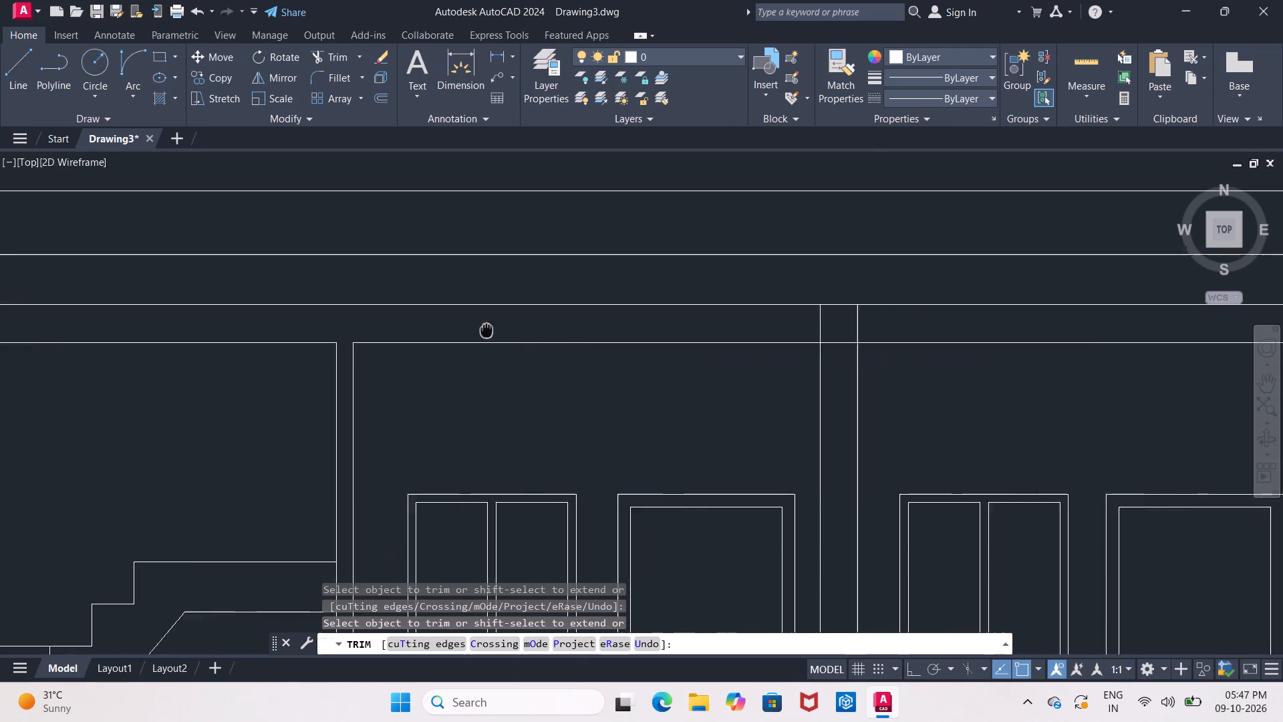
middle_drag(454, 330, 440, 330)
drag(652, 326, 844, 324)
drag(775, 330, 773, 344)
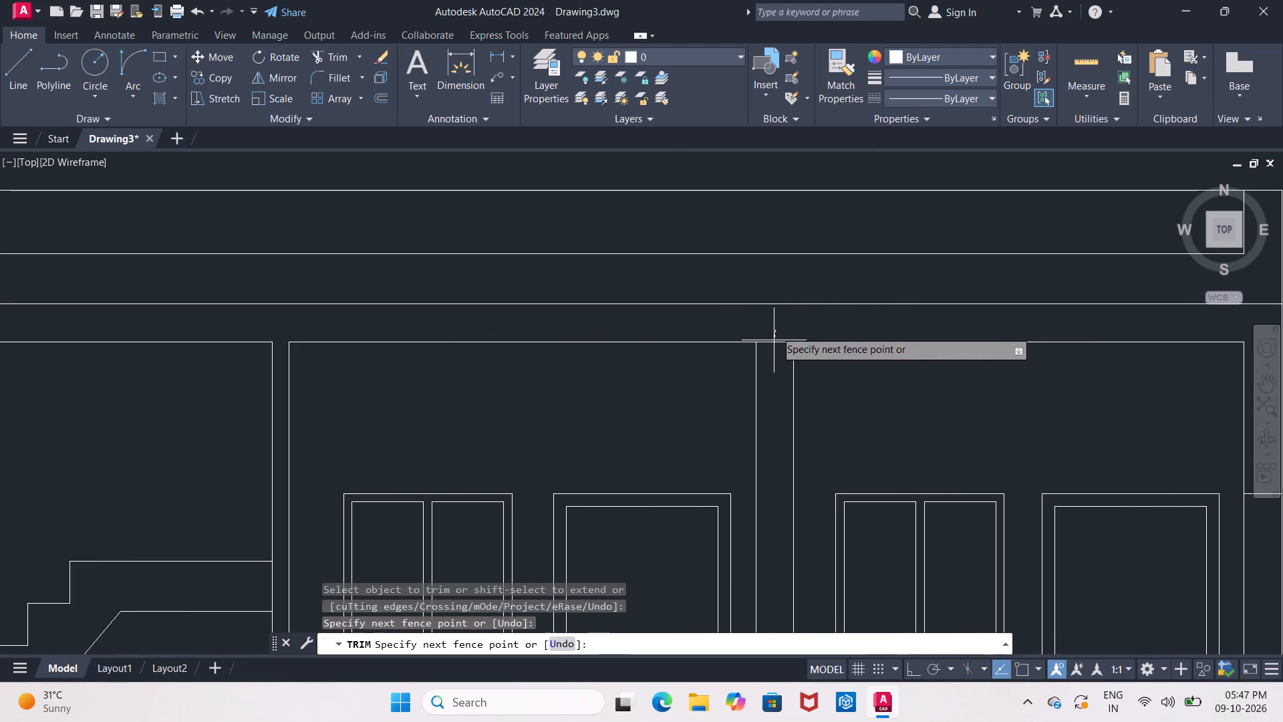
drag(773, 344, 772, 356)
scroll(771, 354, down, 1)
middle_drag(771, 354, 694, 345)
scroll(747, 326, down, 1)
middle_drag(747, 321, 744, 299)
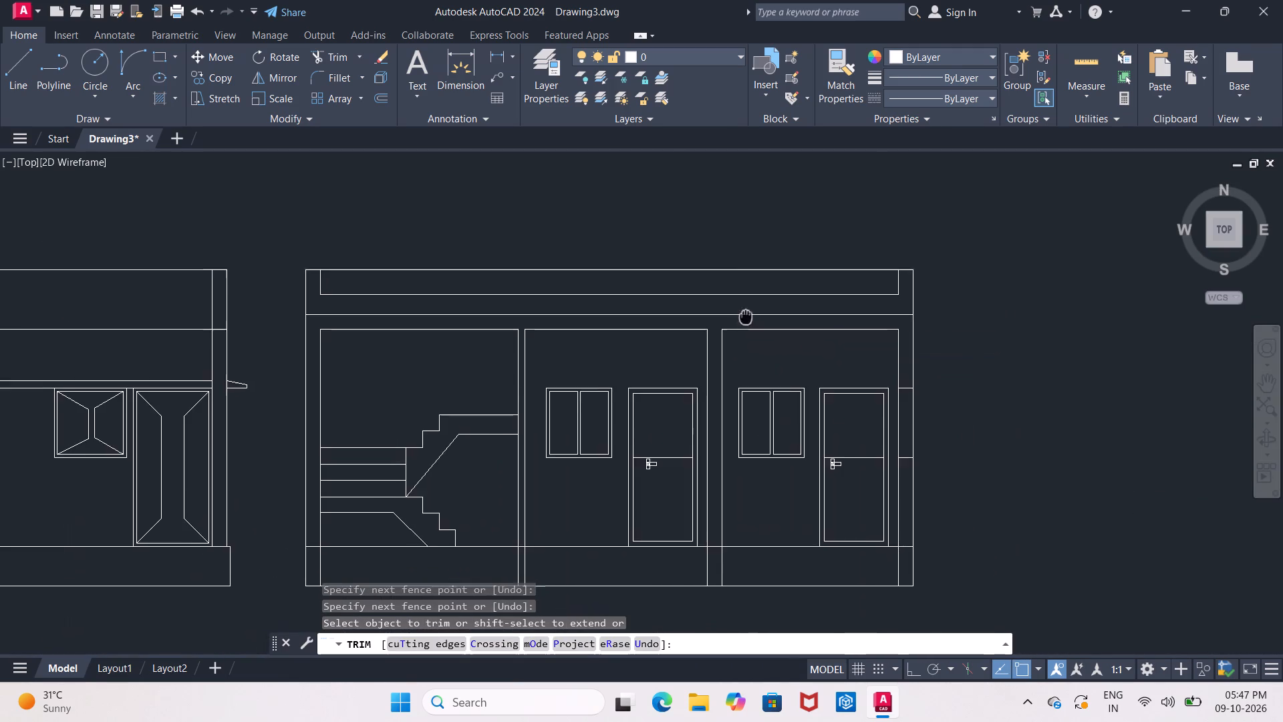
middle_drag(744, 299, 744, 203)
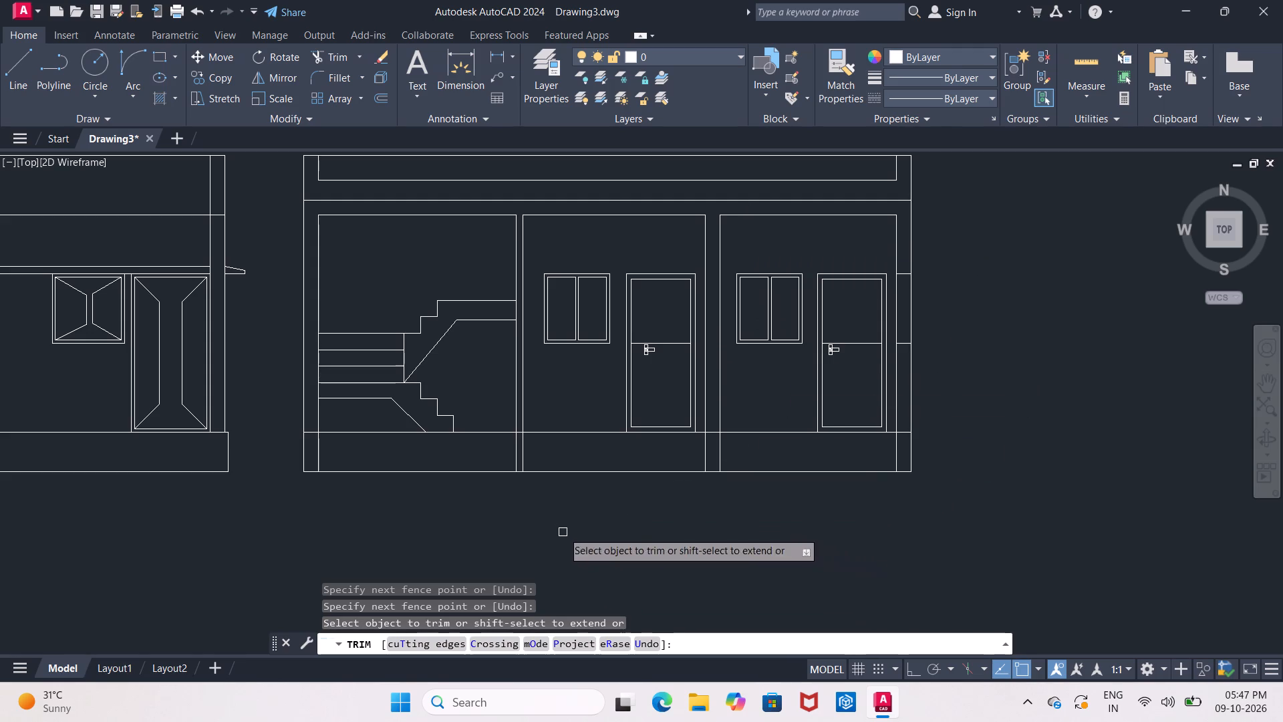
middle_drag(562, 530, 678, 564)
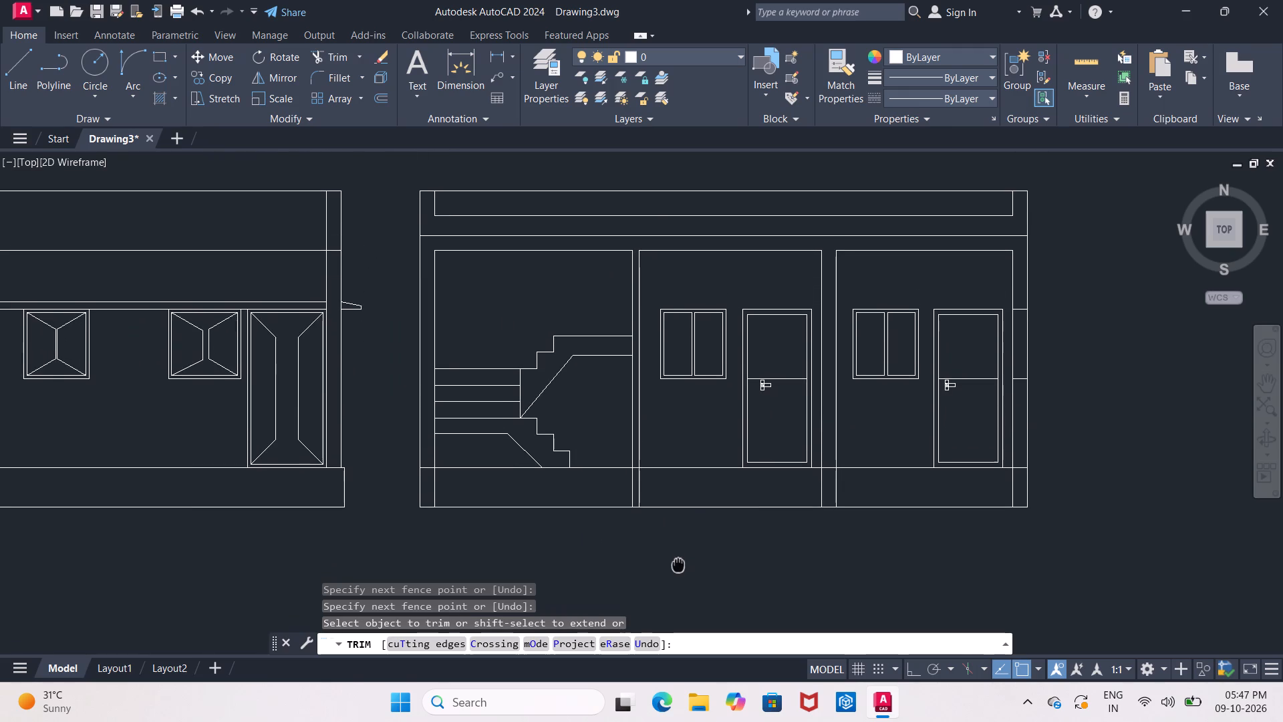
middle_drag(678, 564, 678, 555)
key(Escape)
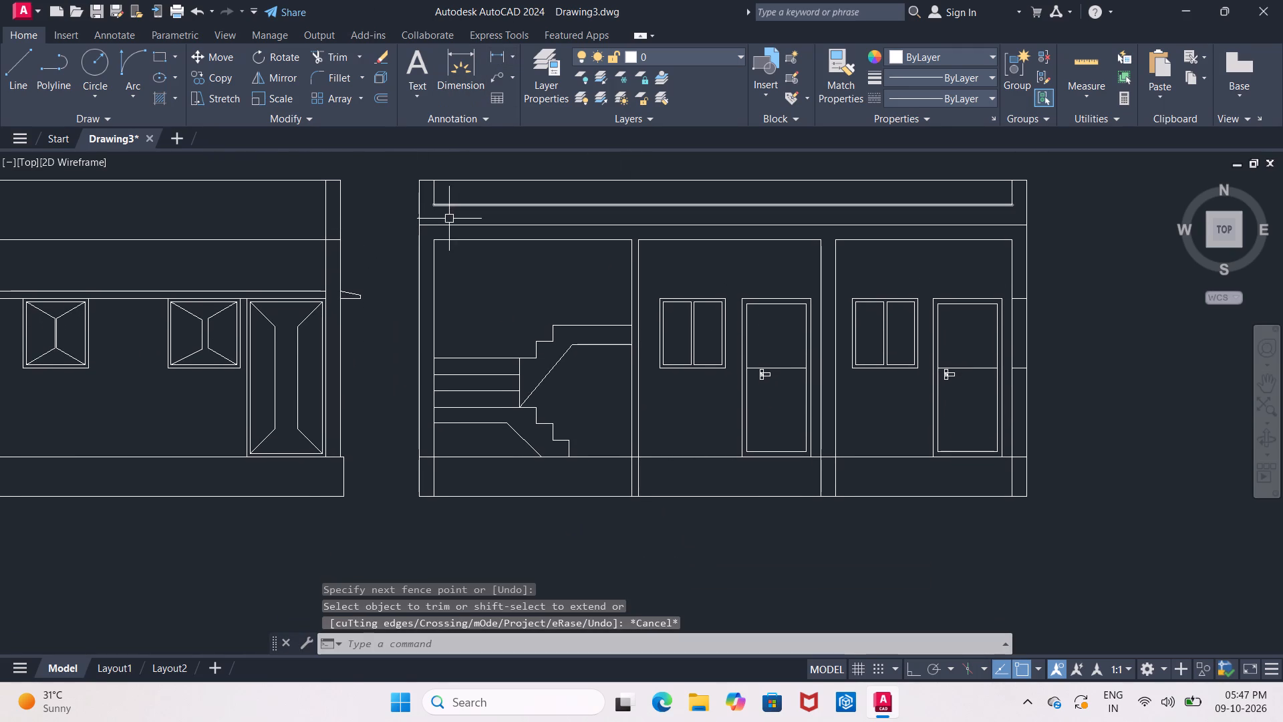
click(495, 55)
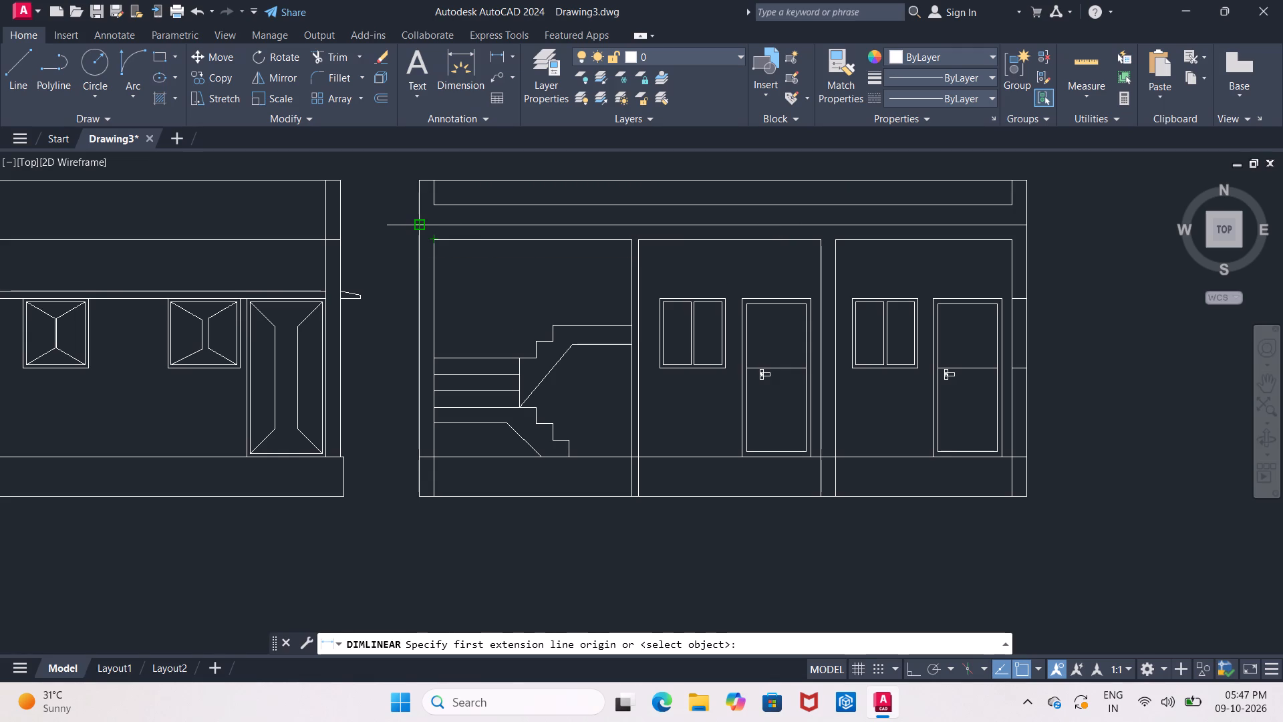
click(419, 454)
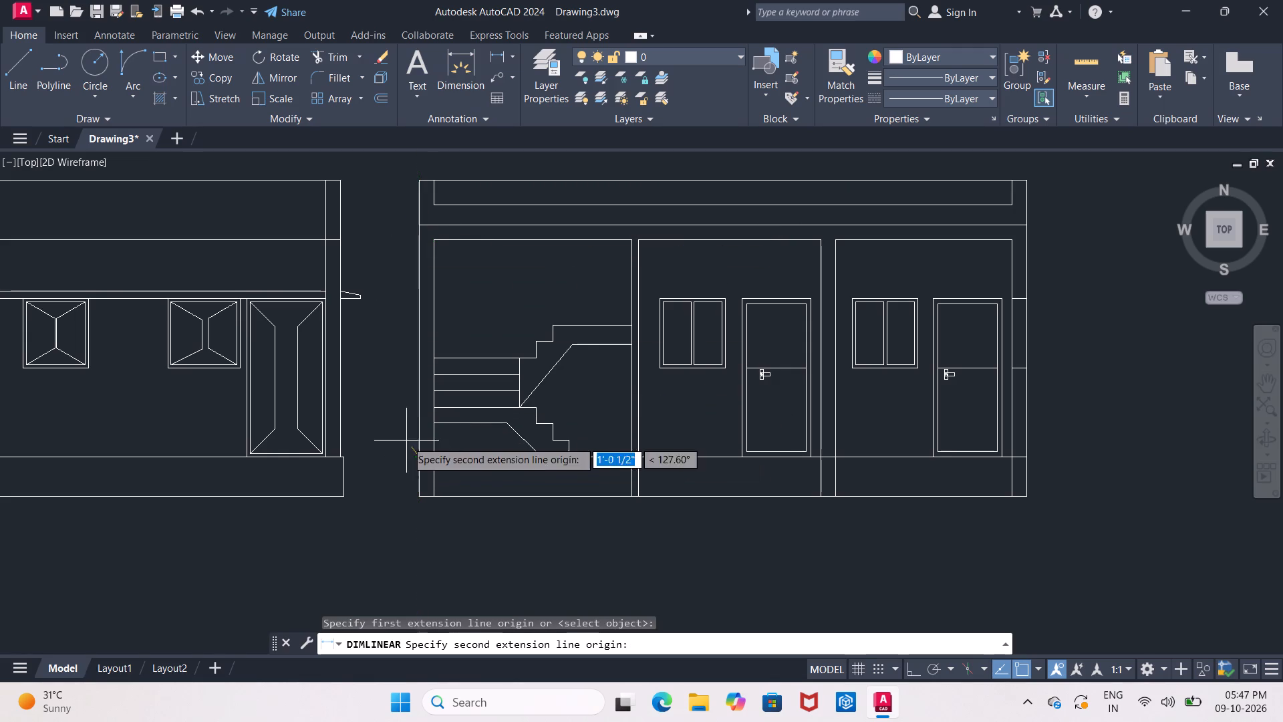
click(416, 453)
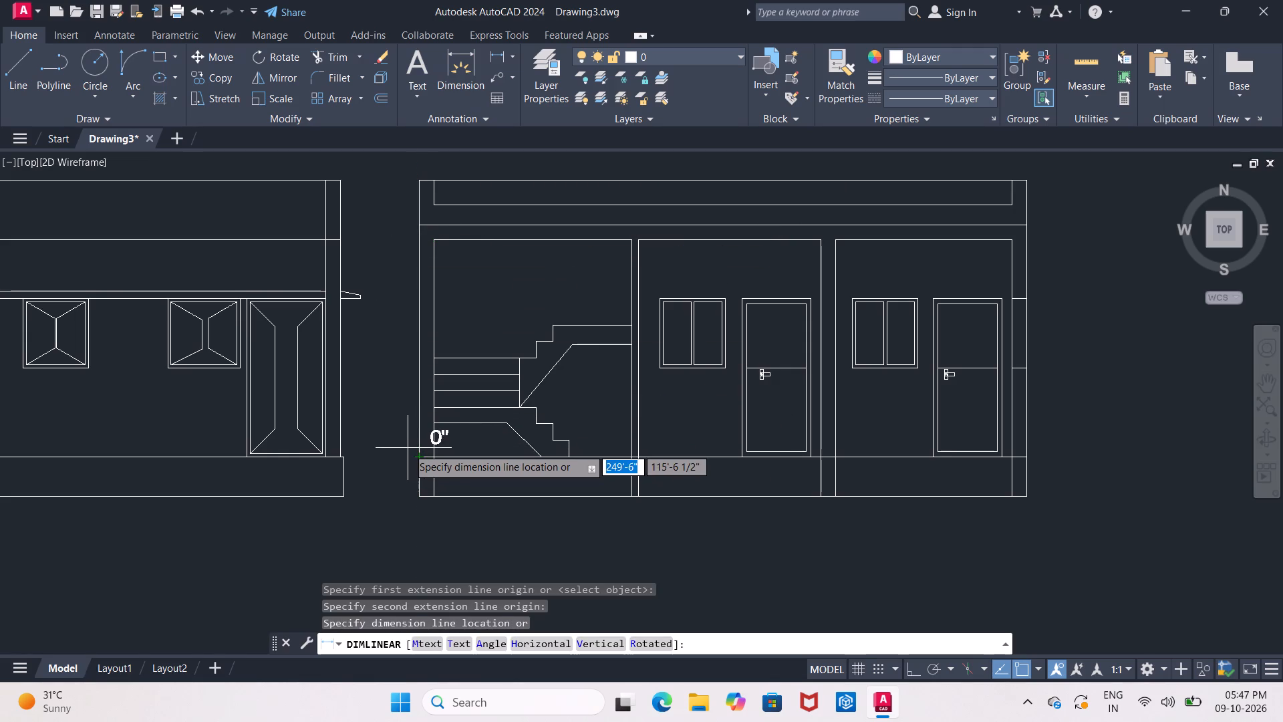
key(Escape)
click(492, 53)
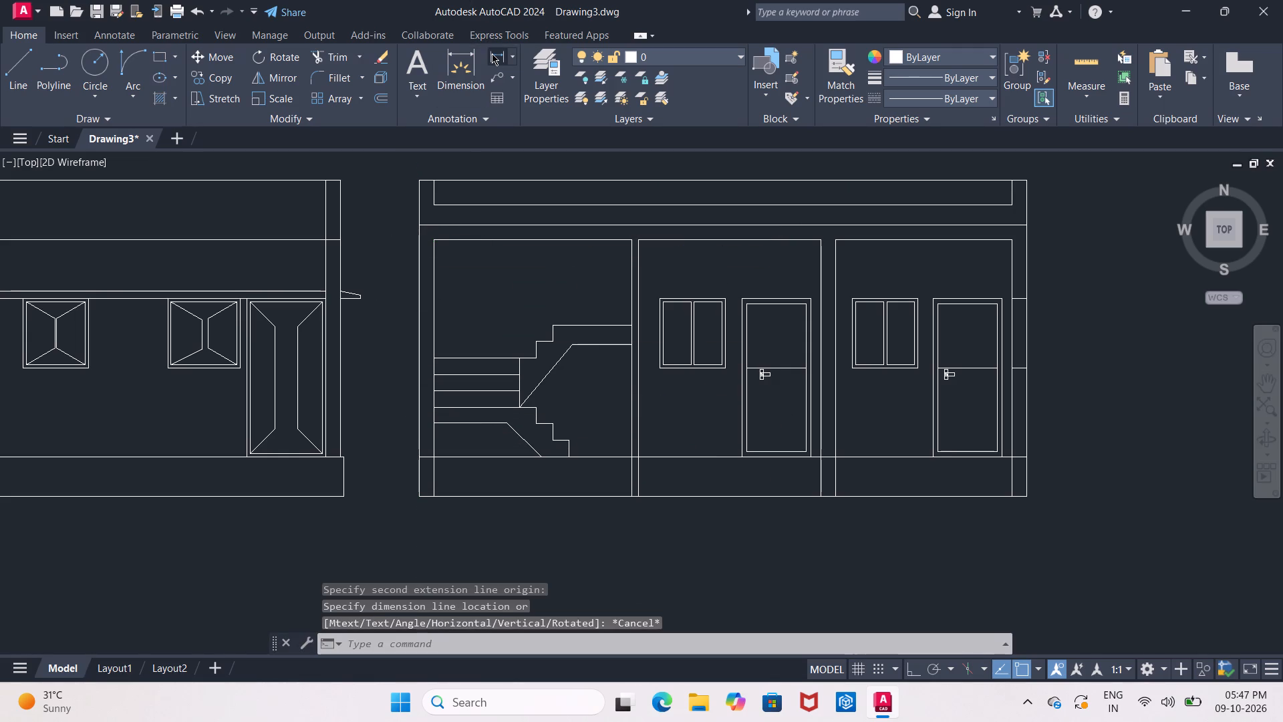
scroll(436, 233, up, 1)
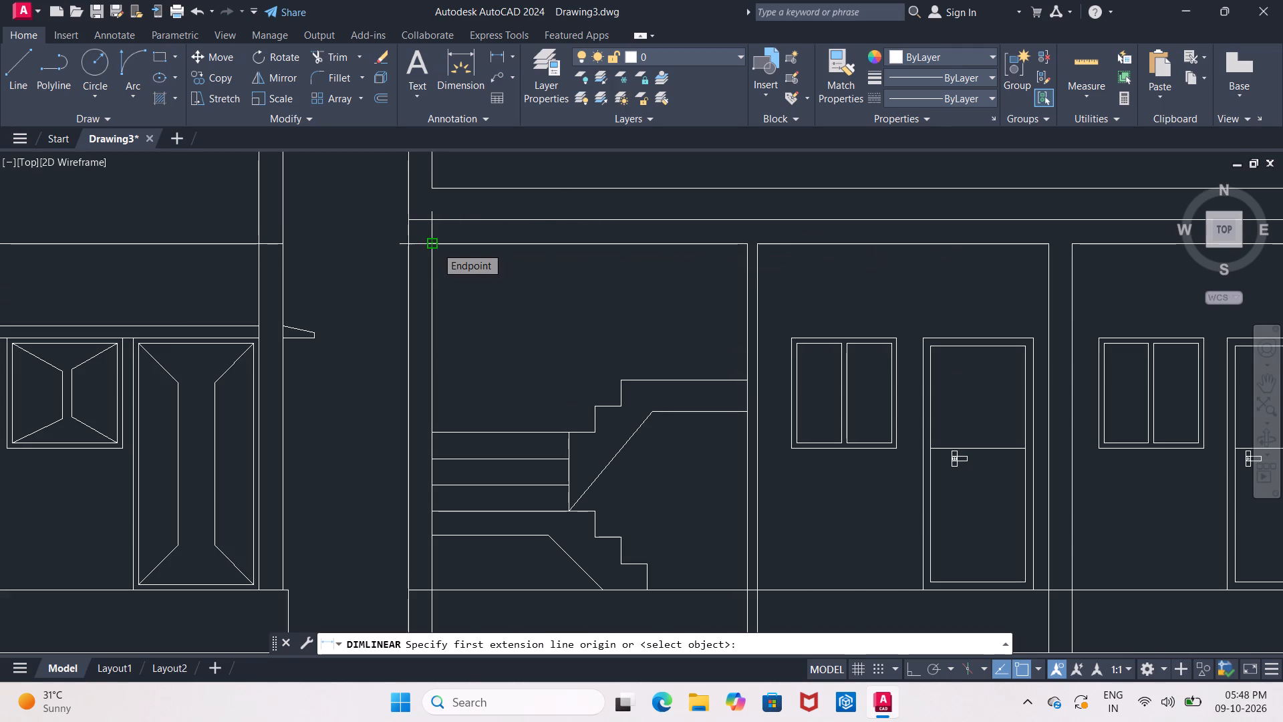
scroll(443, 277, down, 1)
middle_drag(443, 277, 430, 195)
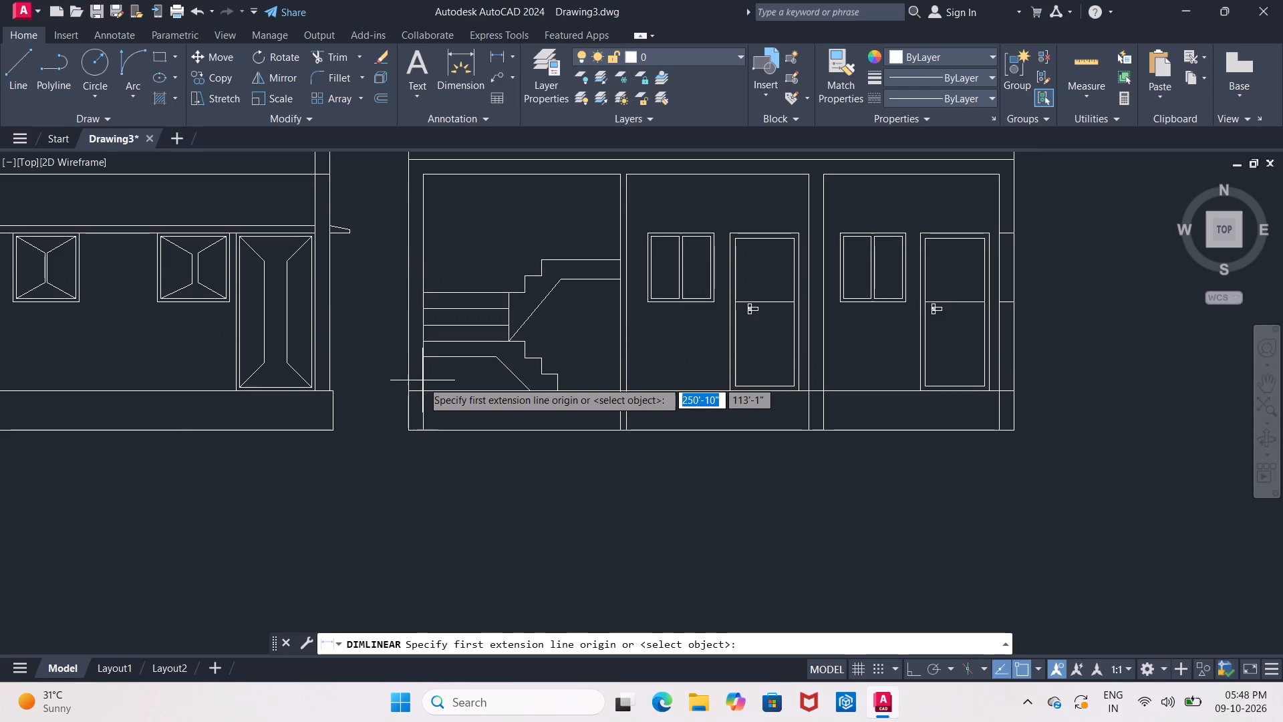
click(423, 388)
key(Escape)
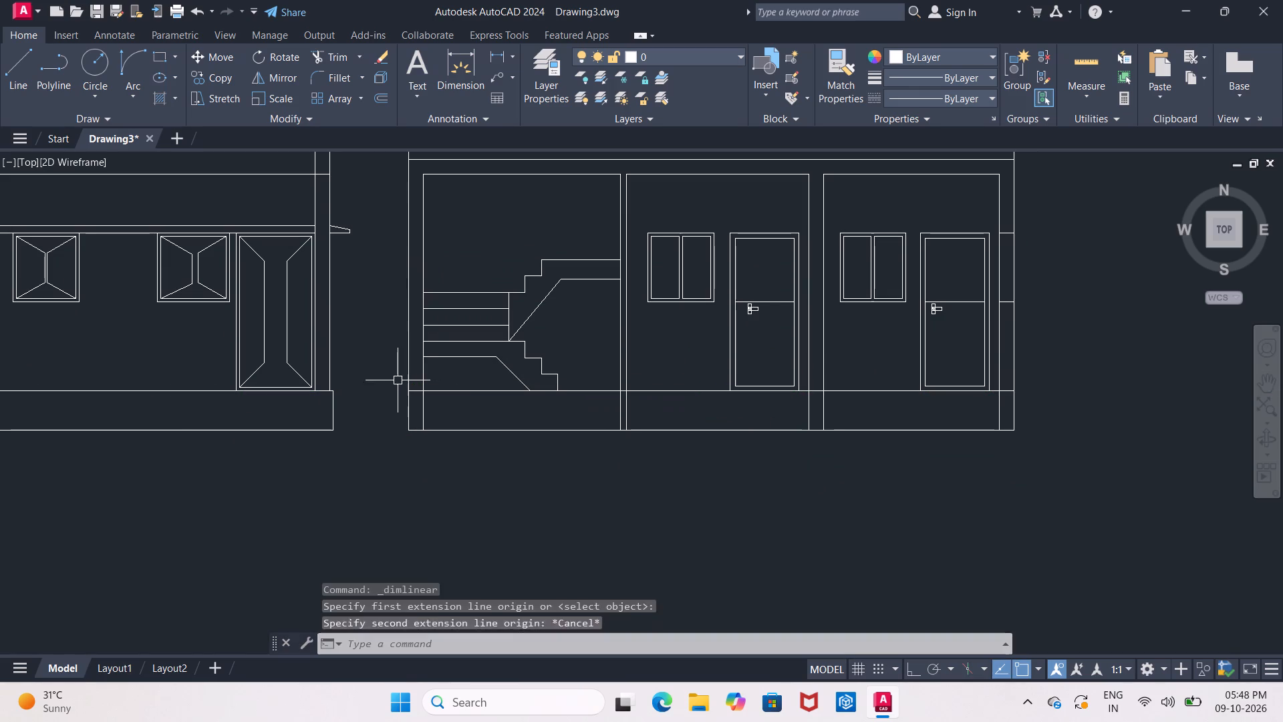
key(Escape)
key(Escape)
Measure the height from the slab underside to the plinth top line along the staircase end wall's inner face.
middle_drag(397, 336, 331, 322)
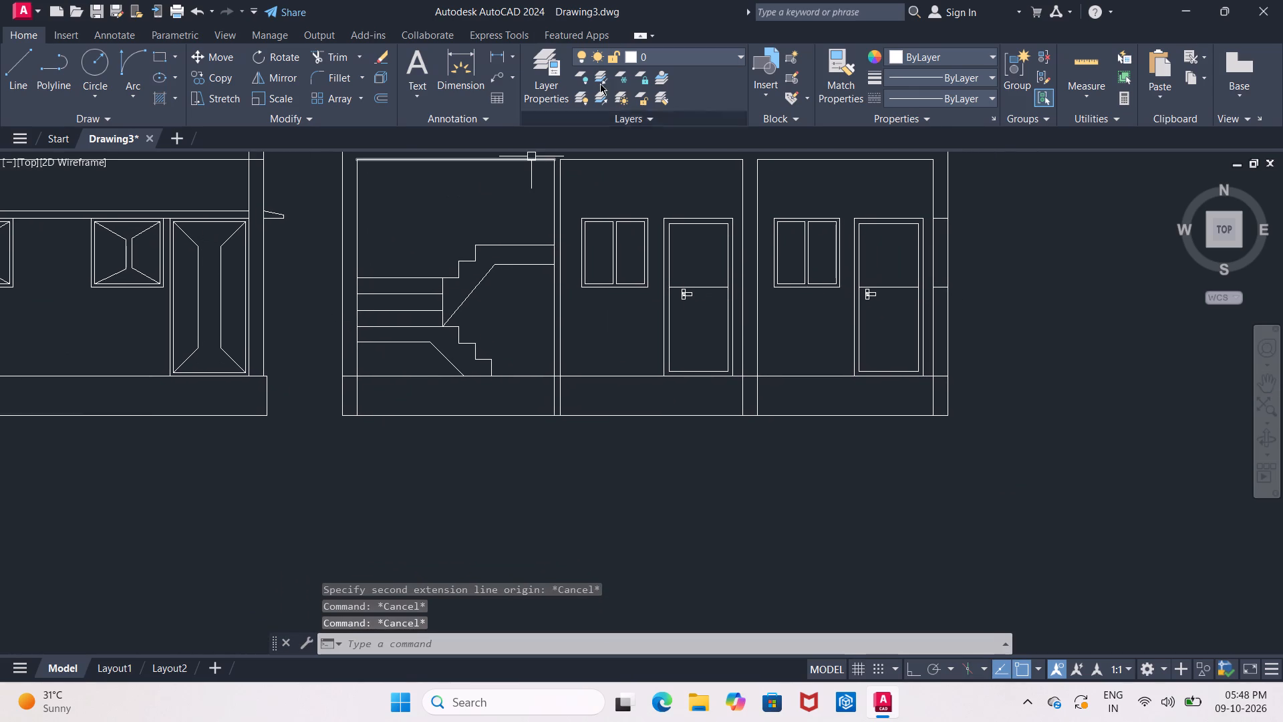
click(499, 54)
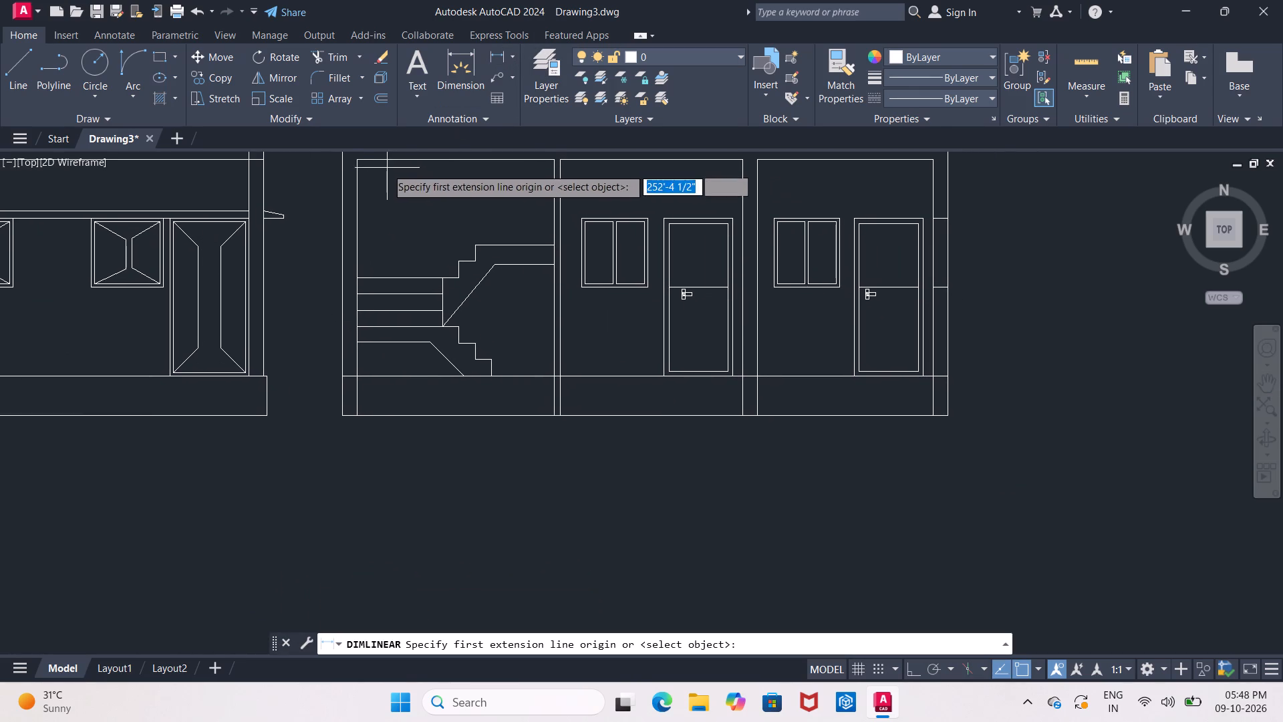
click(360, 161)
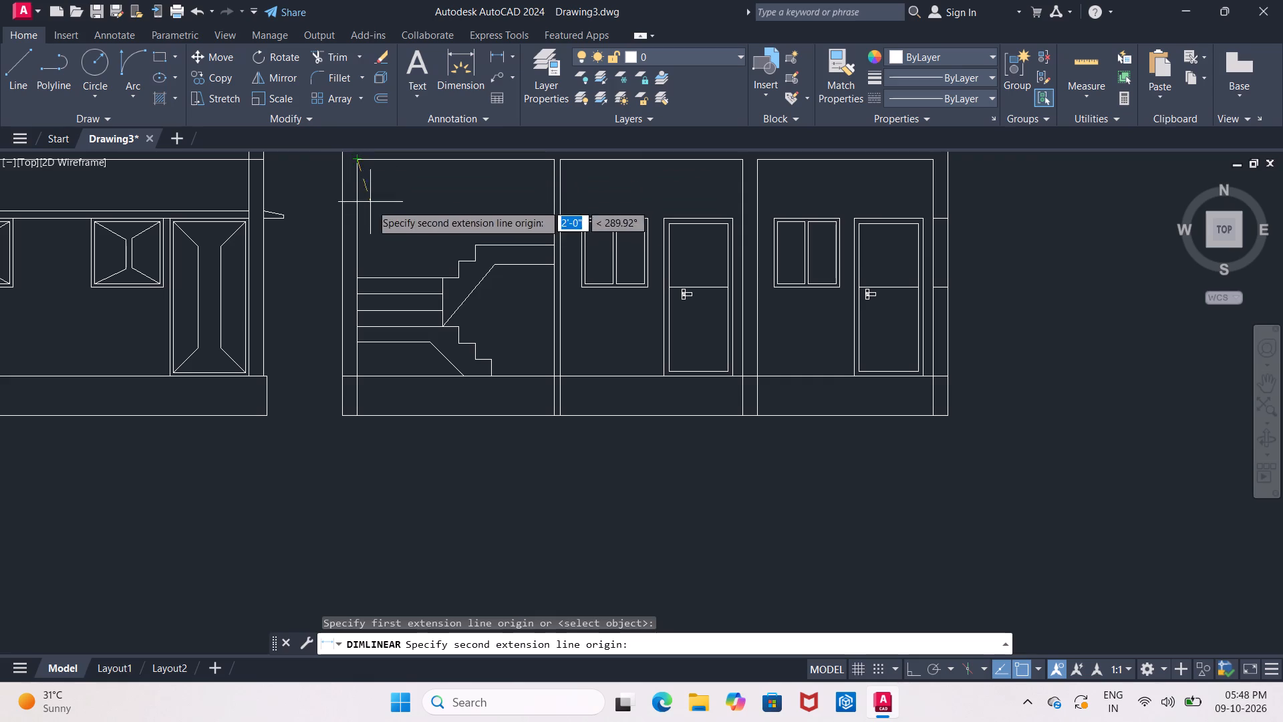
click(352, 377)
middle_drag(352, 356, 352, 393)
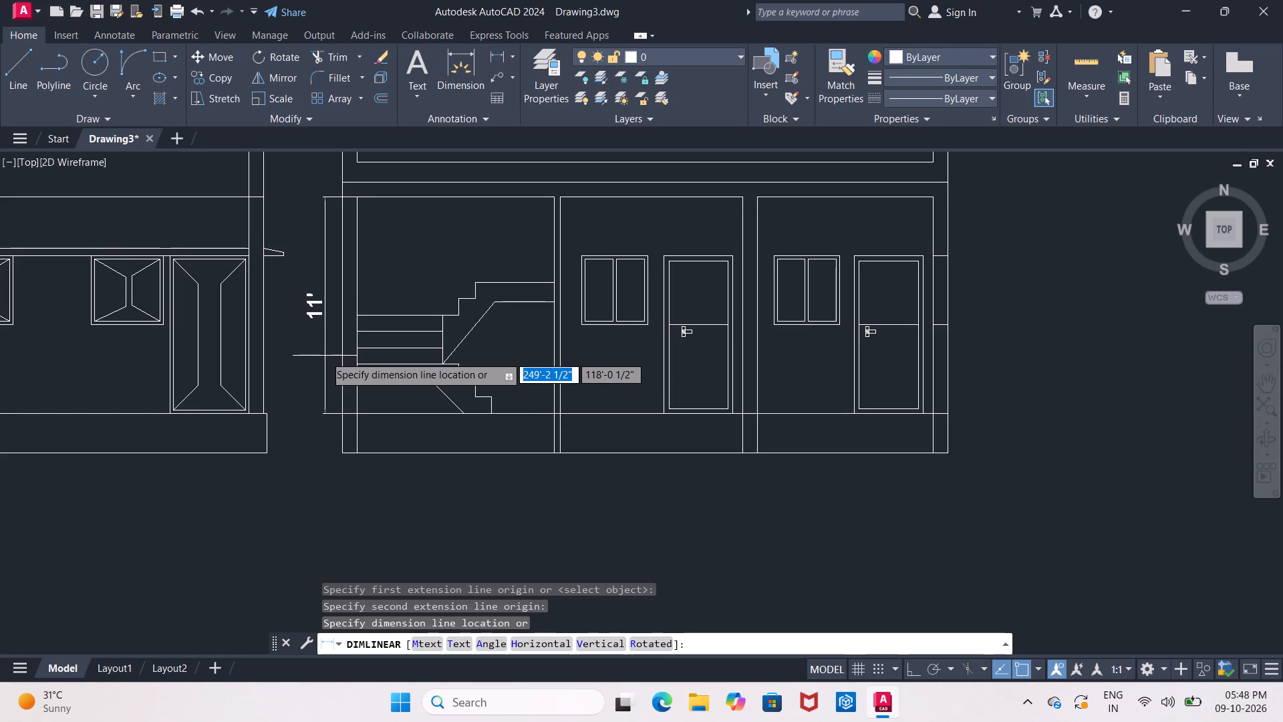
scroll(325, 356, up, 1)
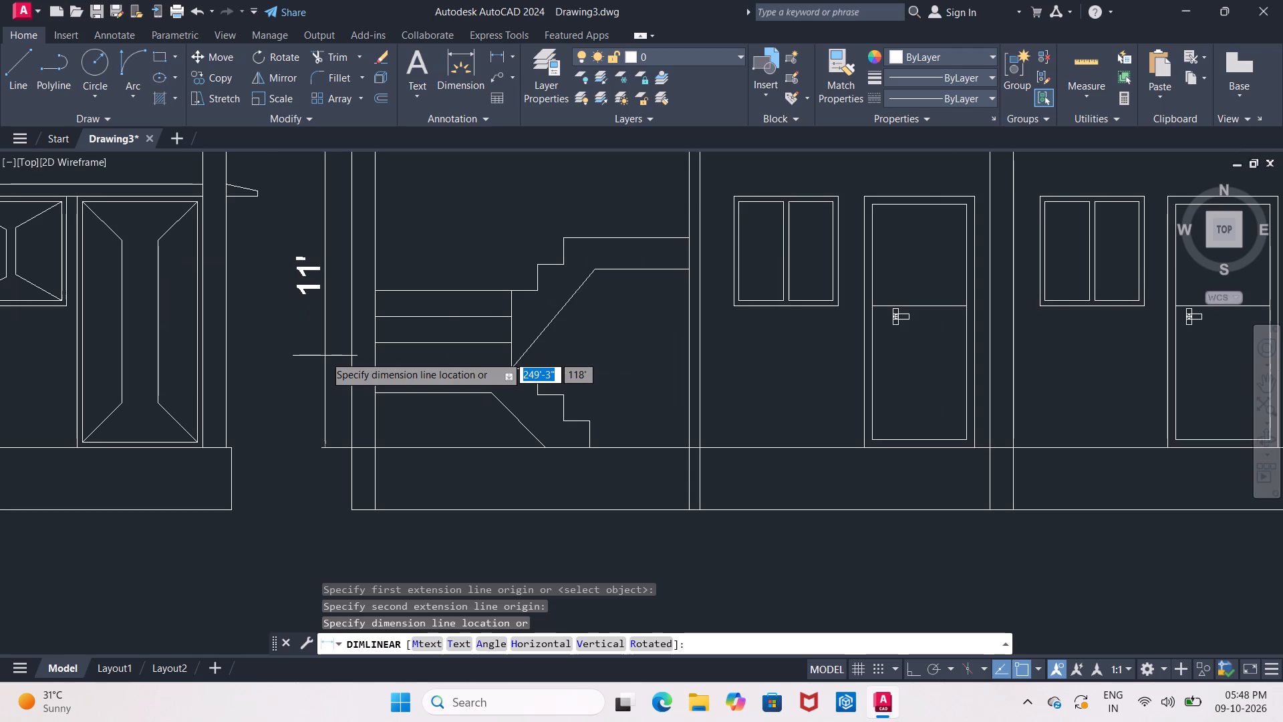
key(Escape)
middle_drag(648, 353, 514, 291)
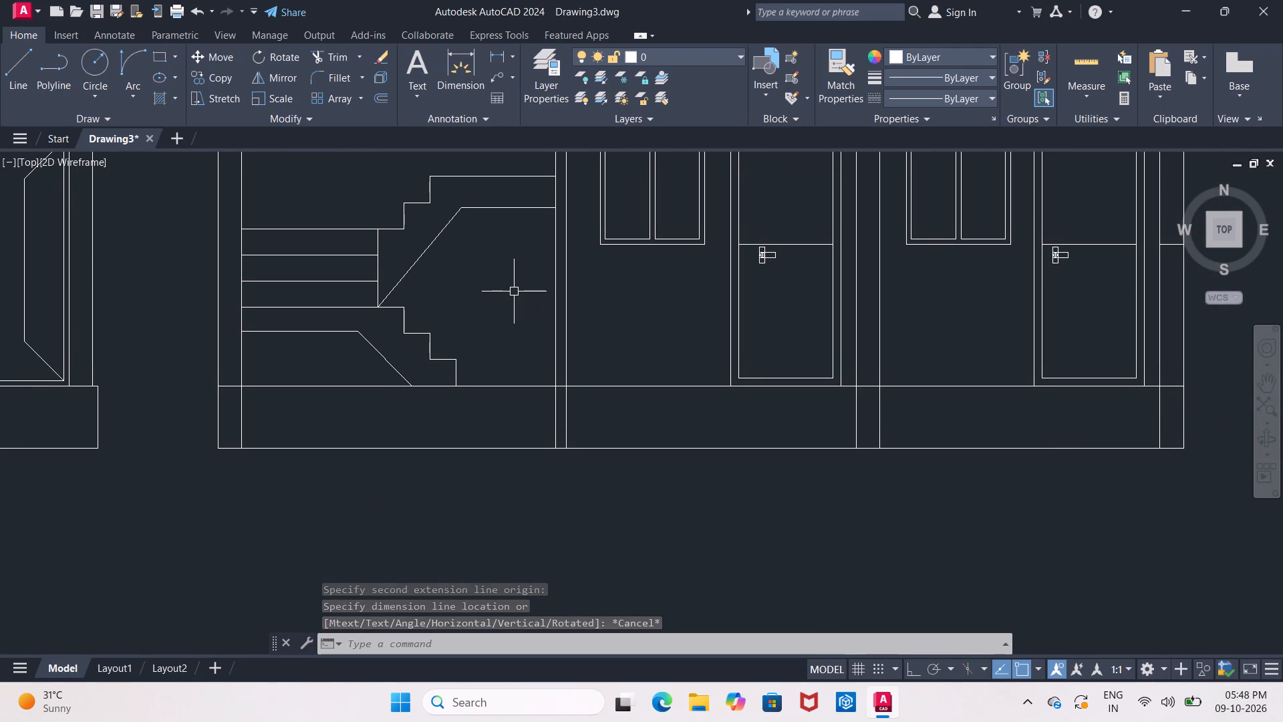
key(Escape)
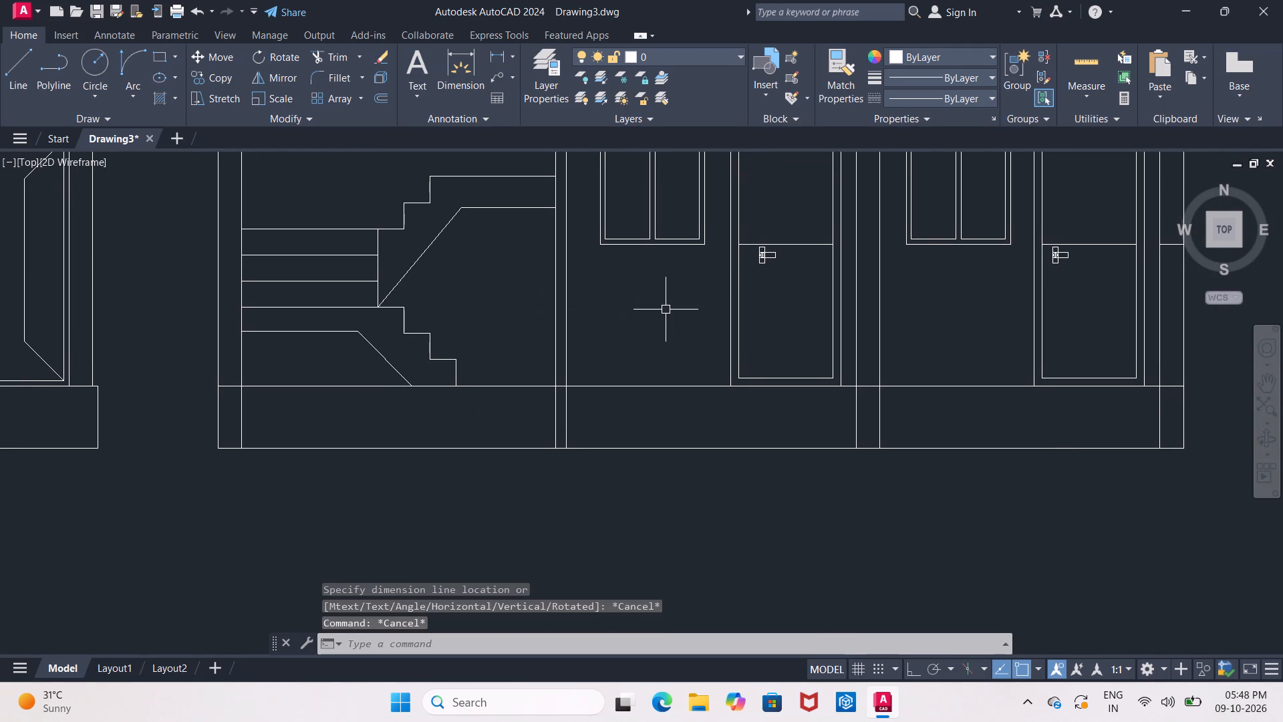
Extend the bottom line of the door nearest the staircase across the partition and stairs to the staircase end wall's outer face.
text(EX)
key(Return)
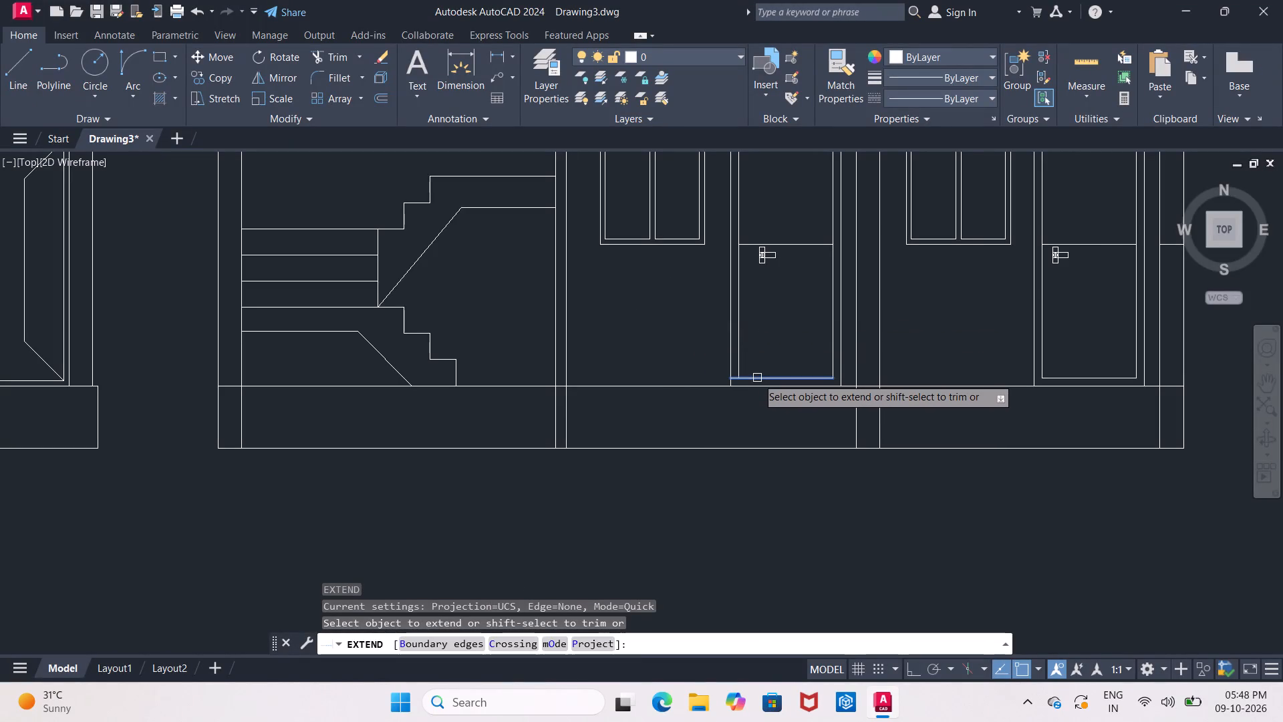
click(744, 380)
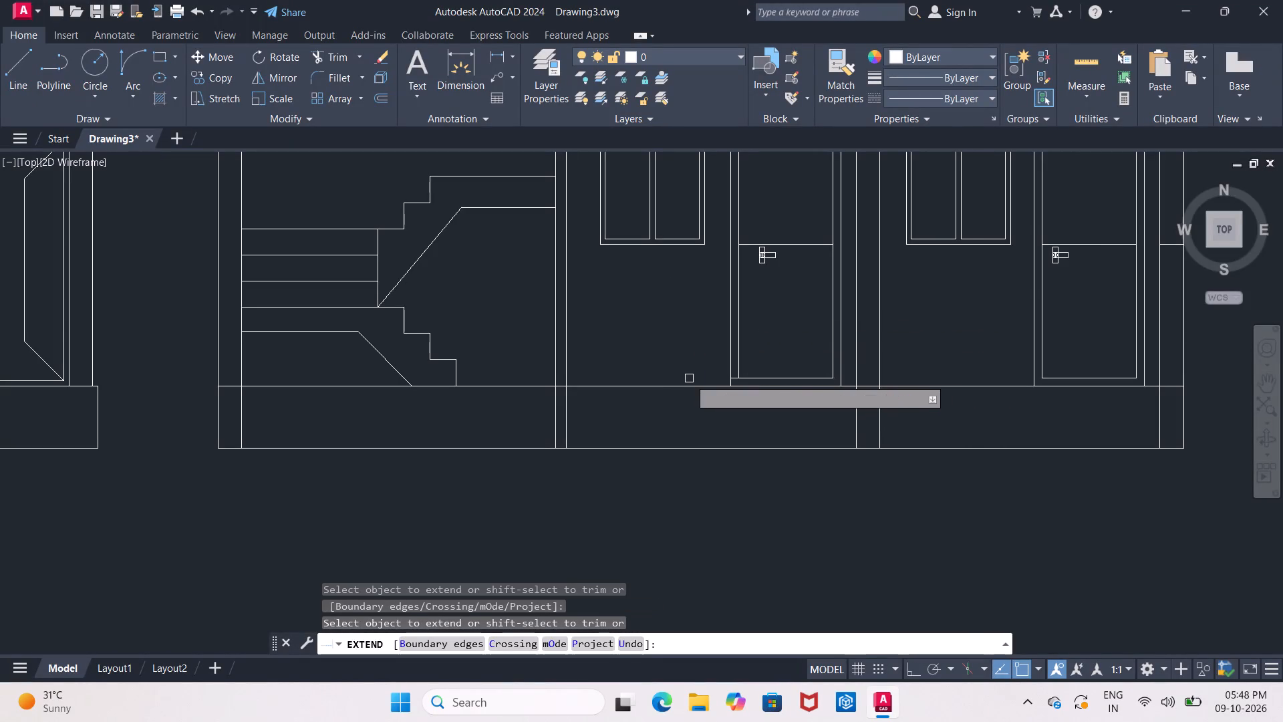
click(734, 380)
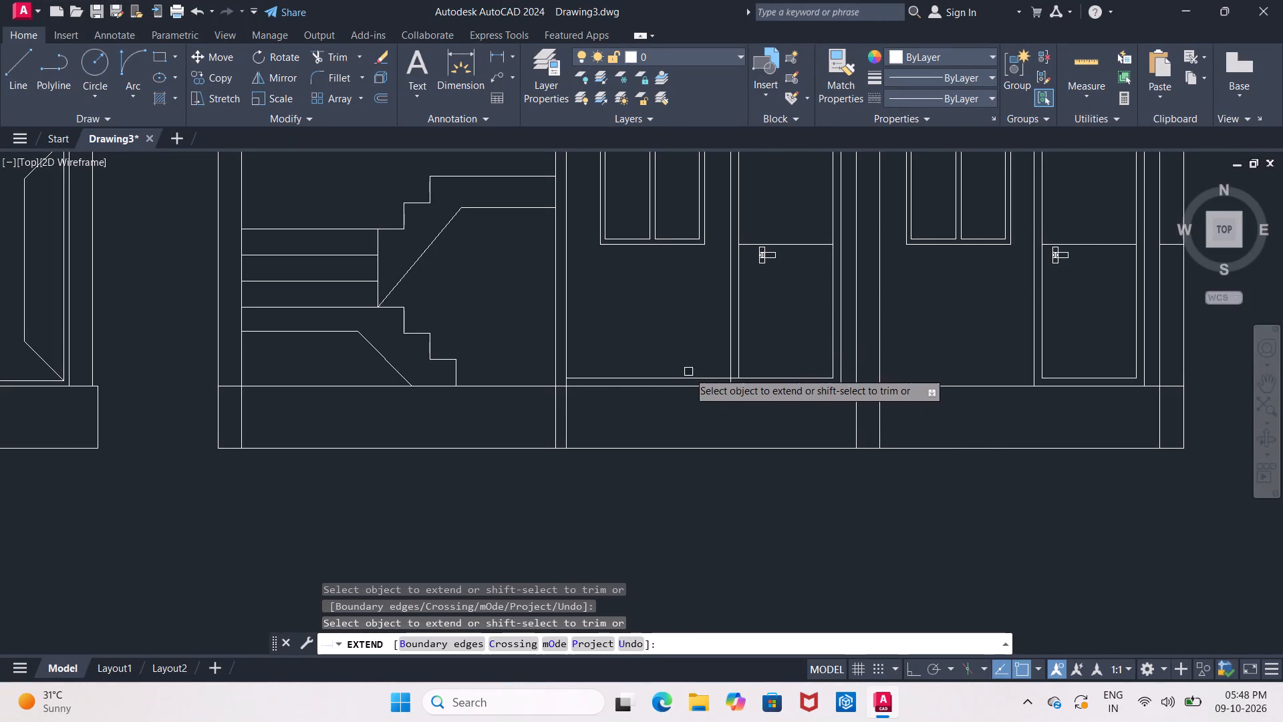
click(569, 380)
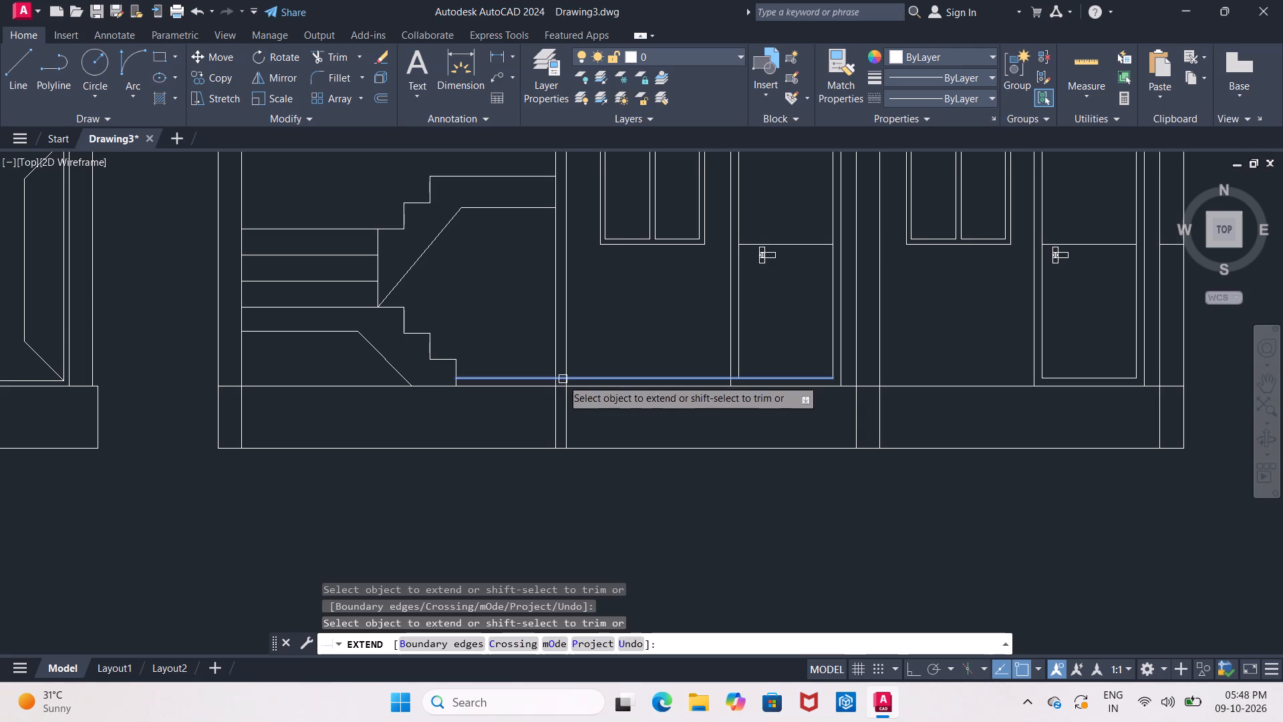
click(558, 379)
click(502, 380)
click(455, 379)
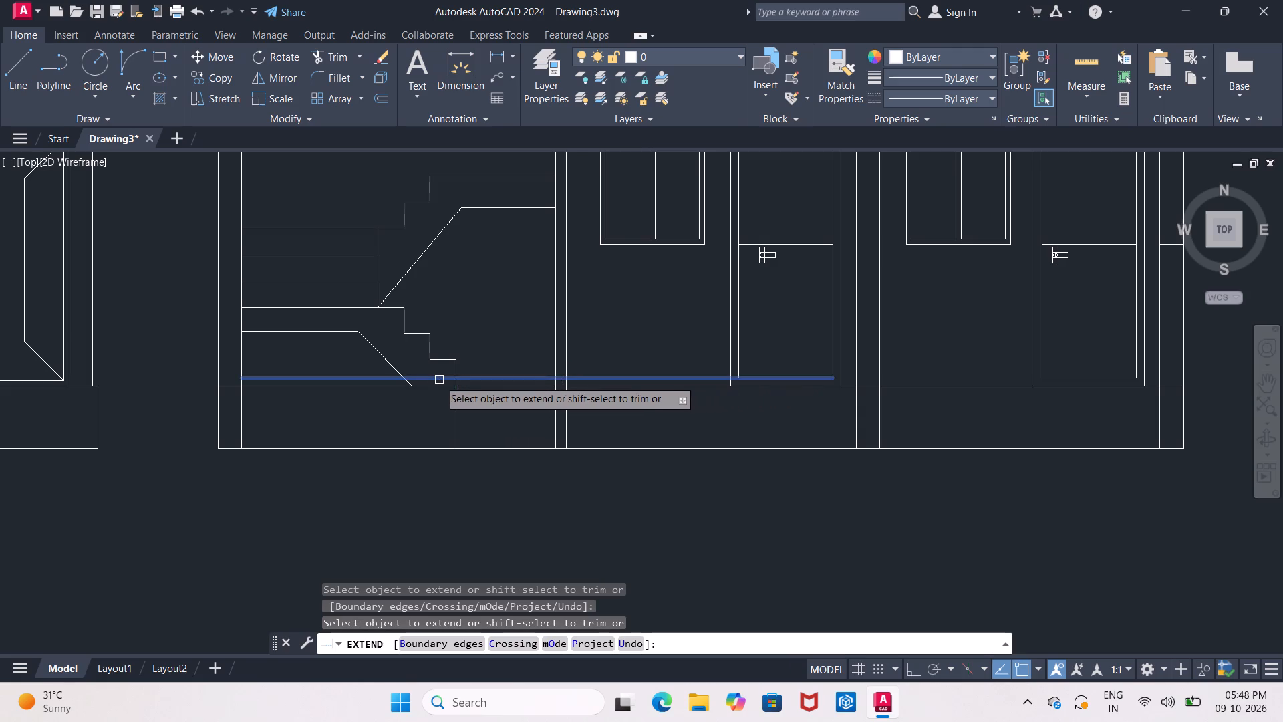
click(422, 380)
click(380, 378)
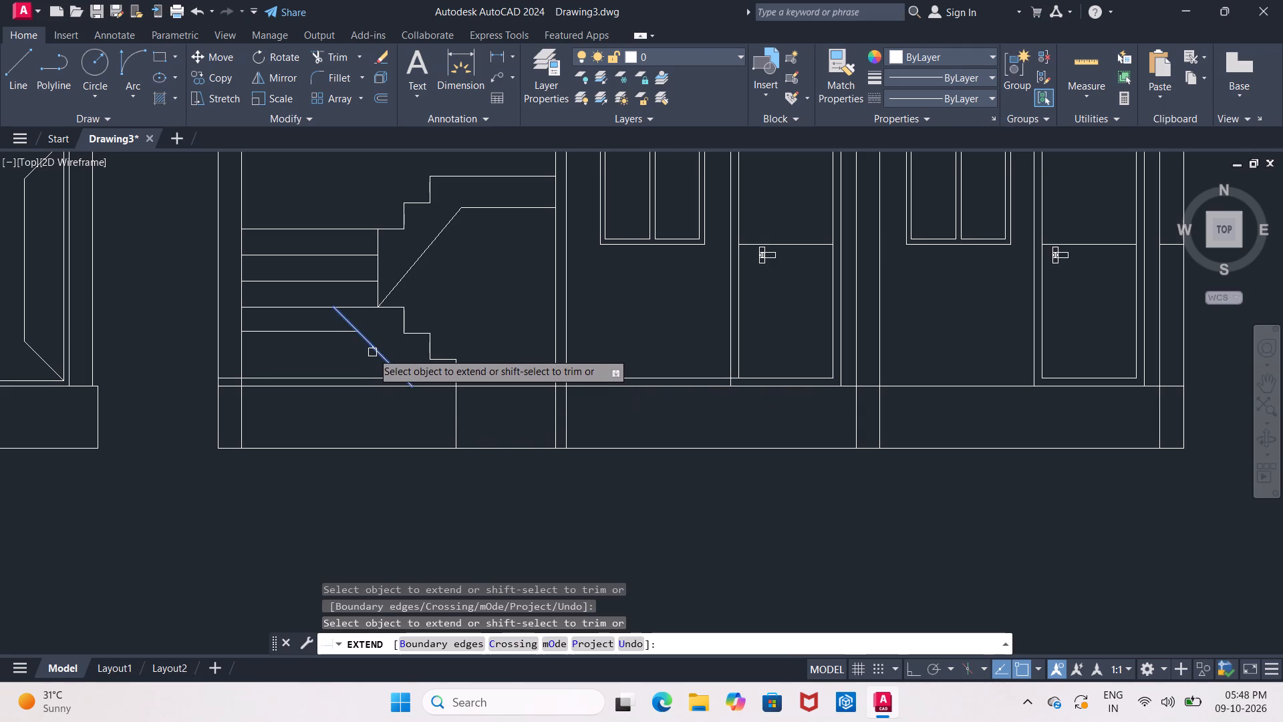
key(Escape)
Measure the height from the slab underside to the extended door-bottom line along the staircase end wall's inner face.
scroll(372, 352, down, 4)
scroll(374, 337, up, 4)
middle_drag(374, 337, 394, 394)
scroll(376, 360, down, 1)
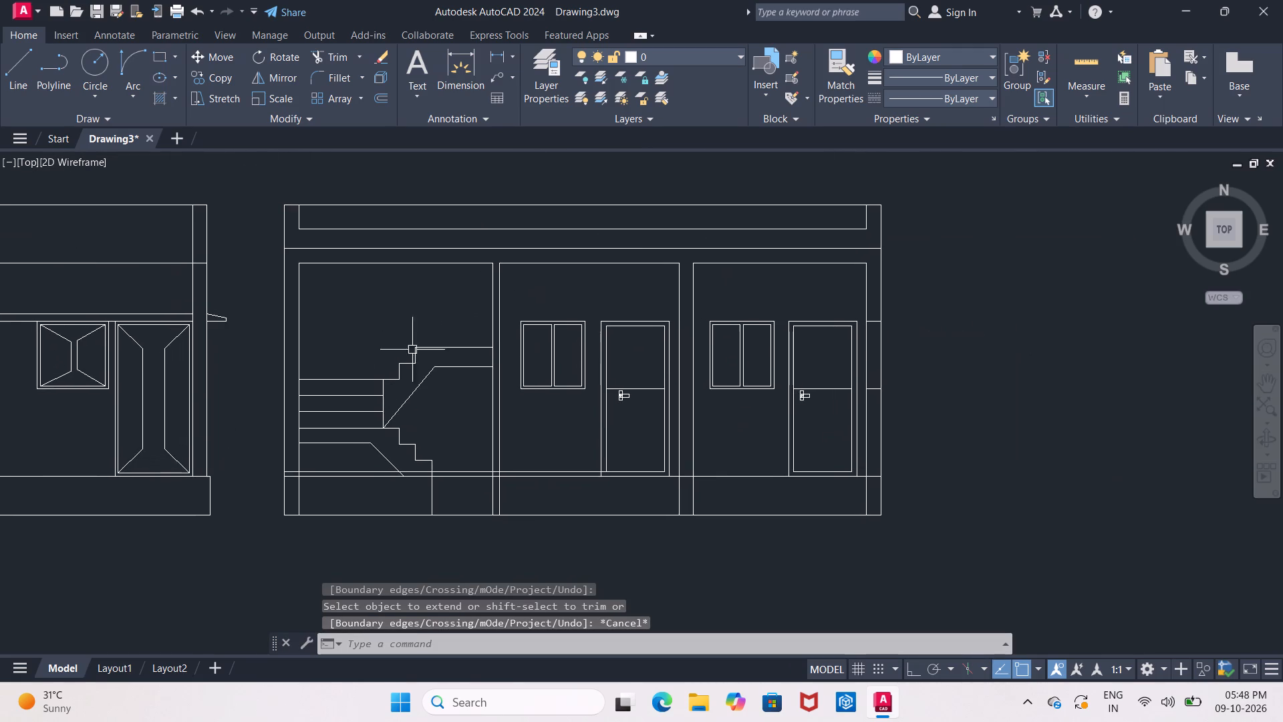
click(498, 55)
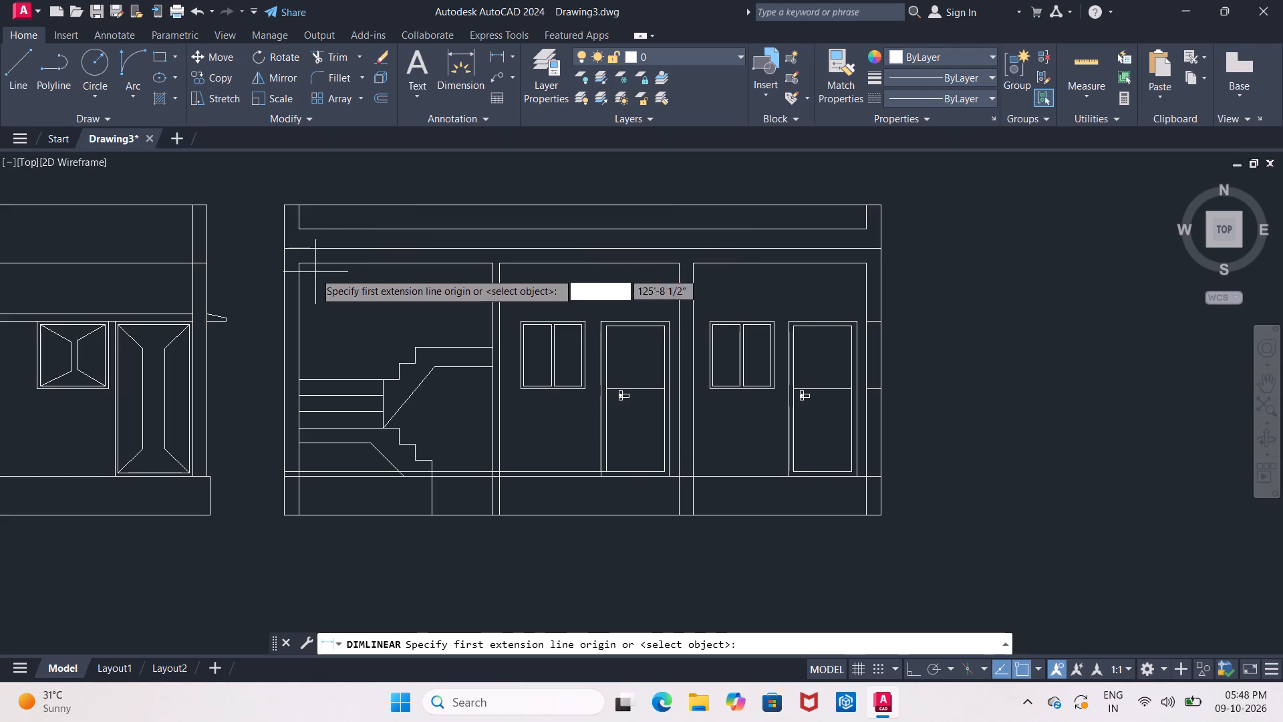
click(300, 261)
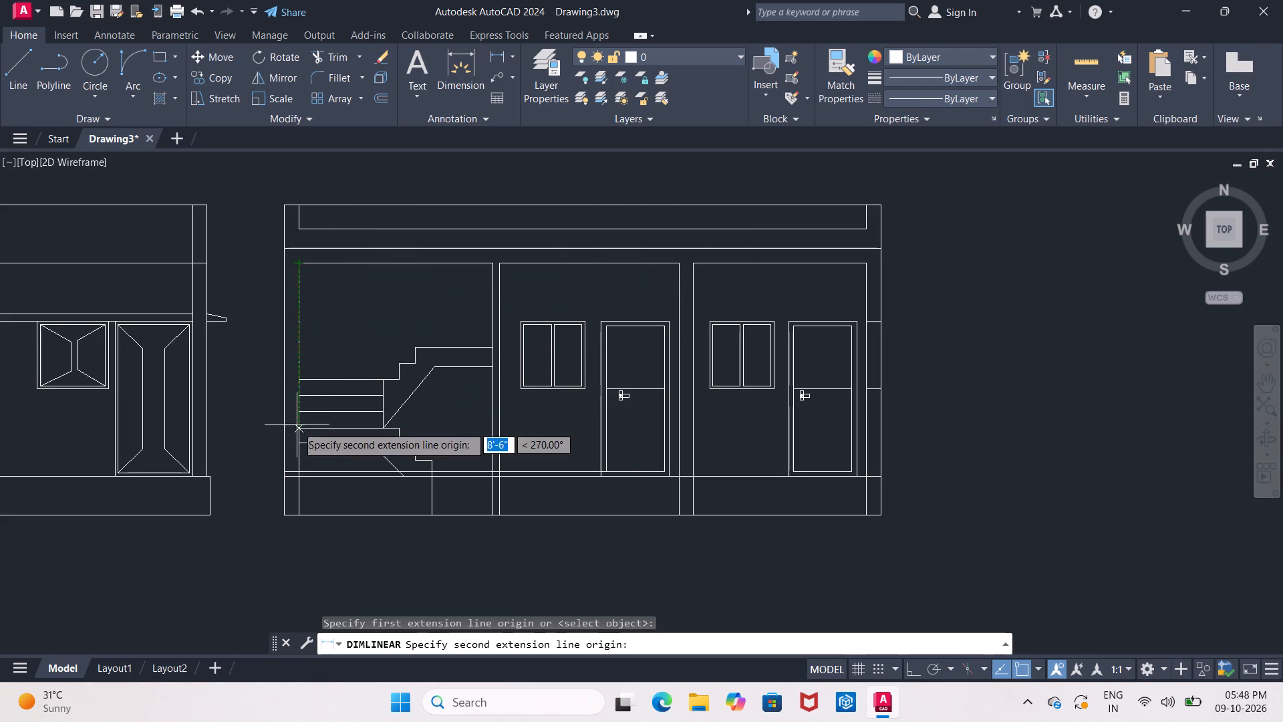
scroll(300, 436, up, 2)
click(295, 528)
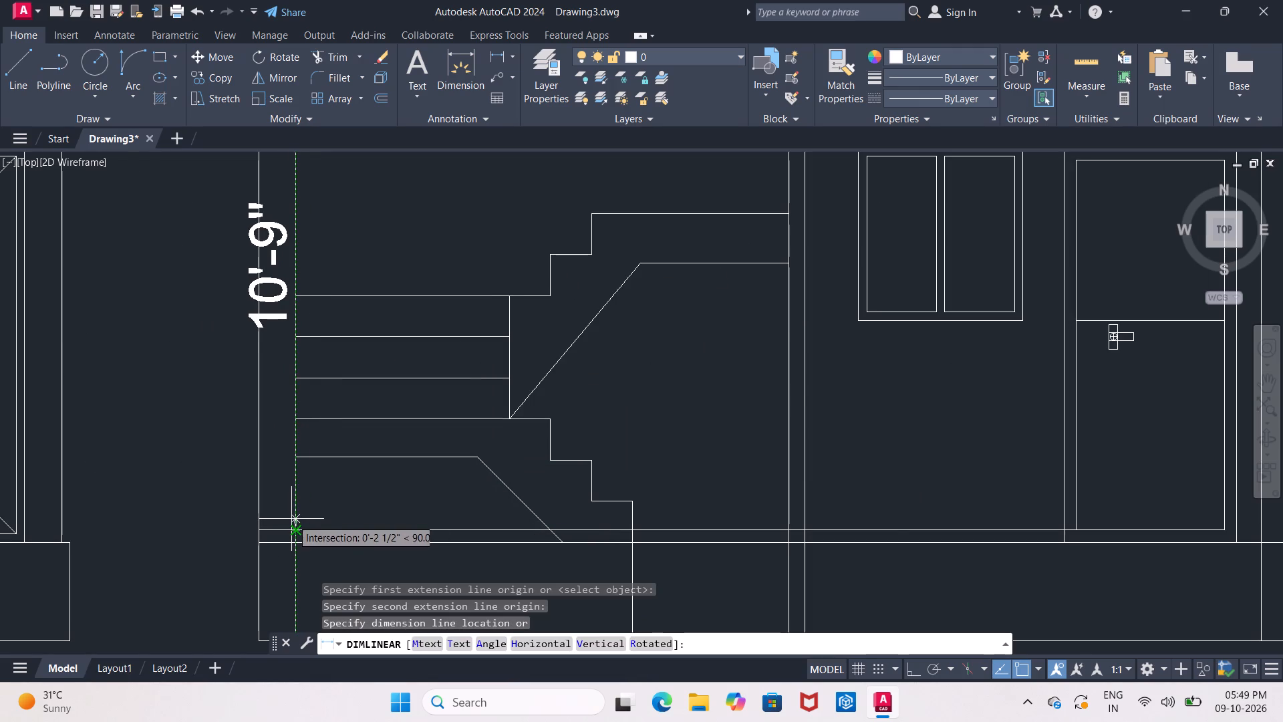
scroll(291, 519, down, 1)
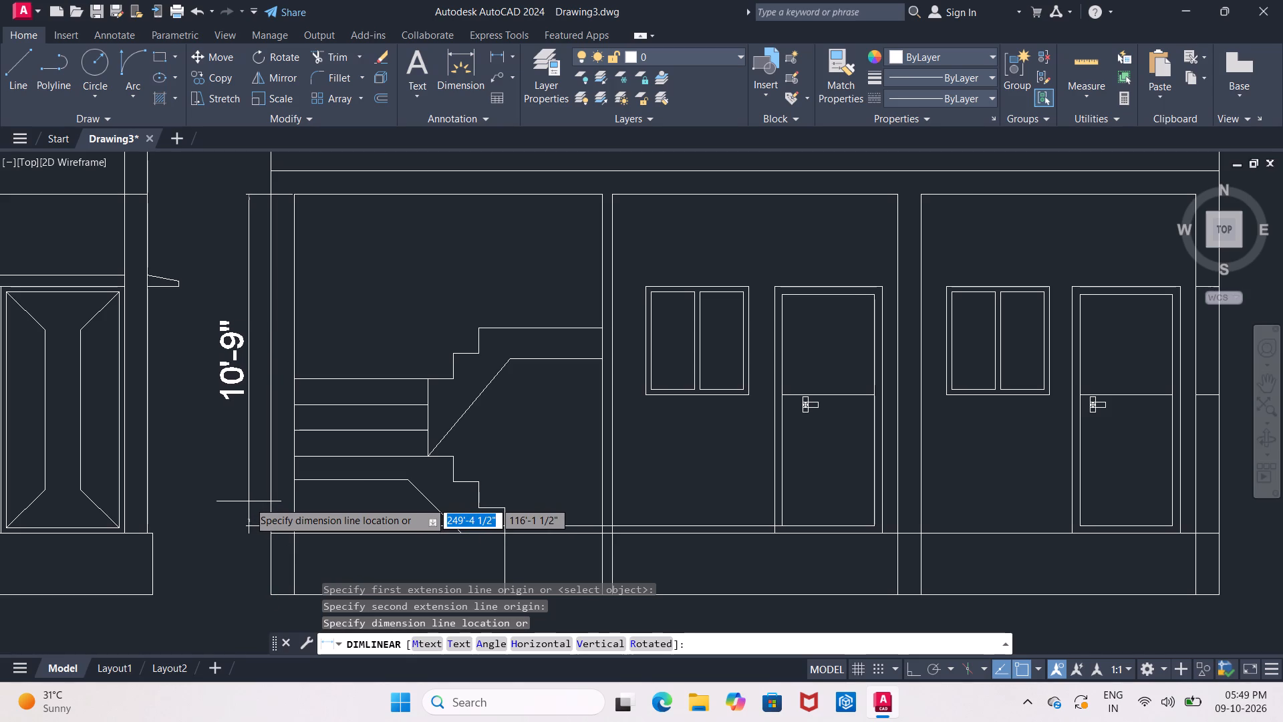
key(Escape)
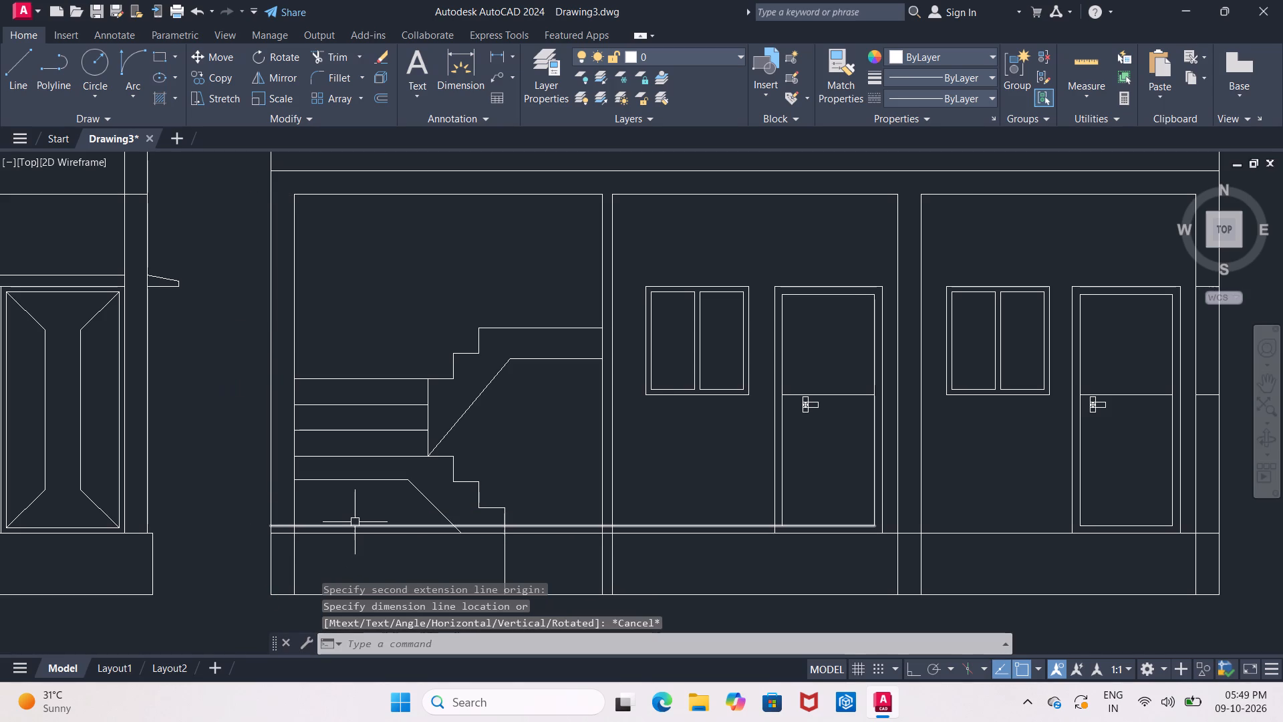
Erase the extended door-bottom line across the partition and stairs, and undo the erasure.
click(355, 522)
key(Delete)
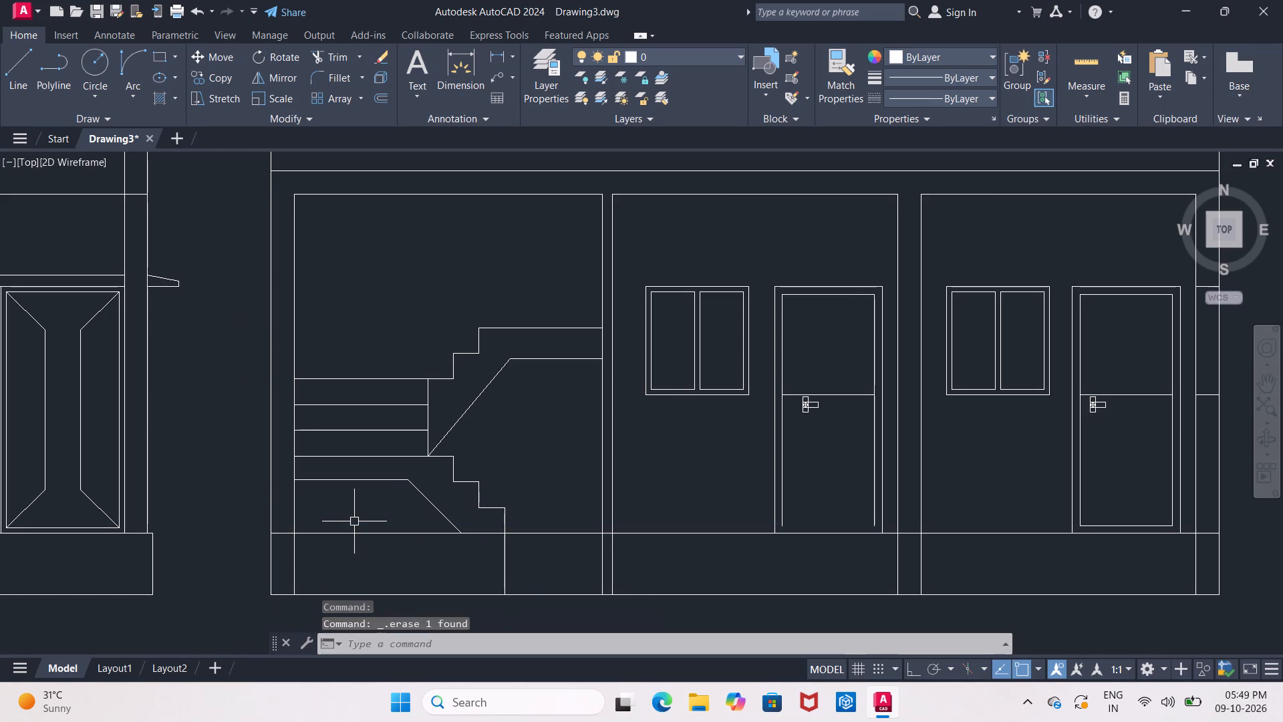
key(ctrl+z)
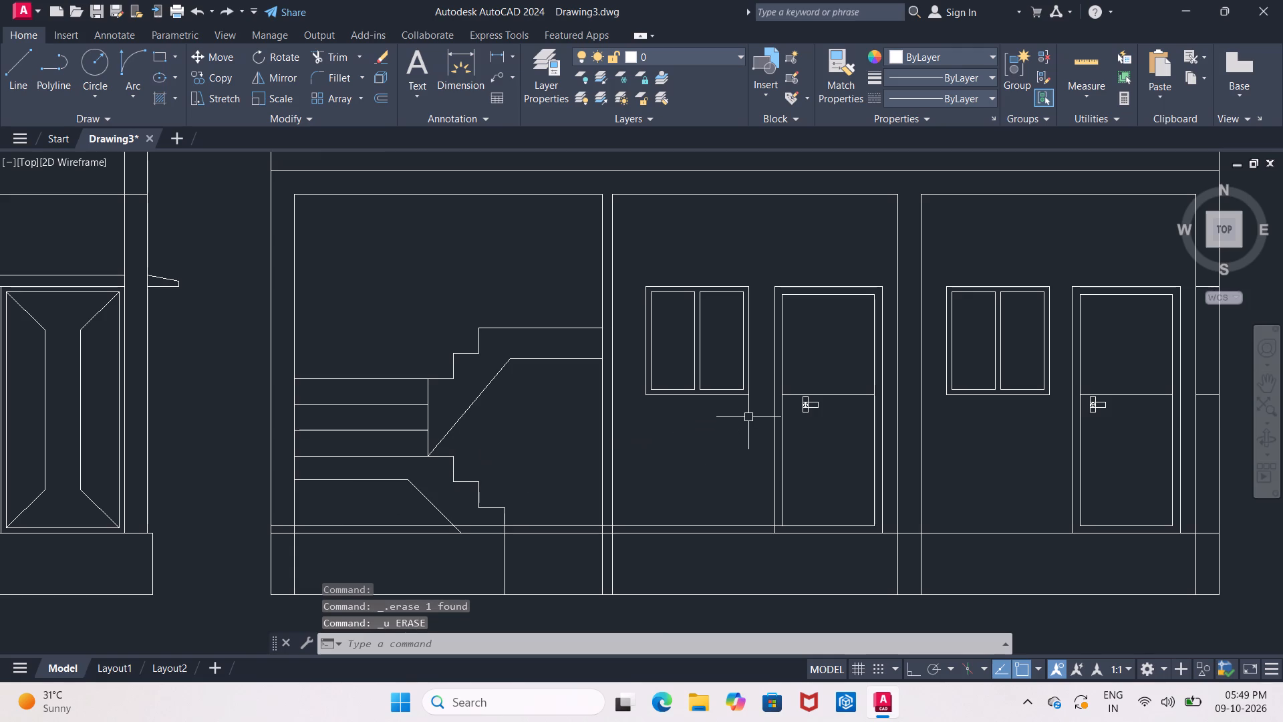
Trim the extended door-bottom line between the partition and the door frame, and erase its remaining piece across the stairs.
key(Escape)
text(TR)
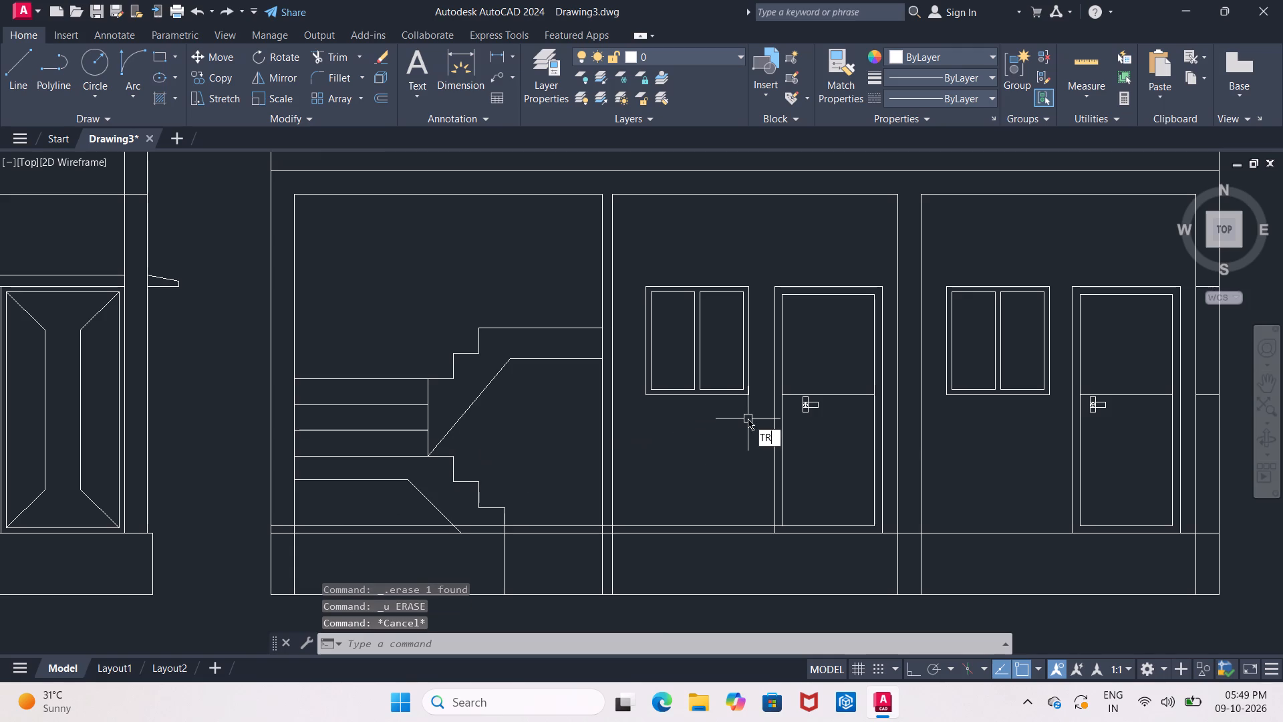
key(Return)
key(Return)
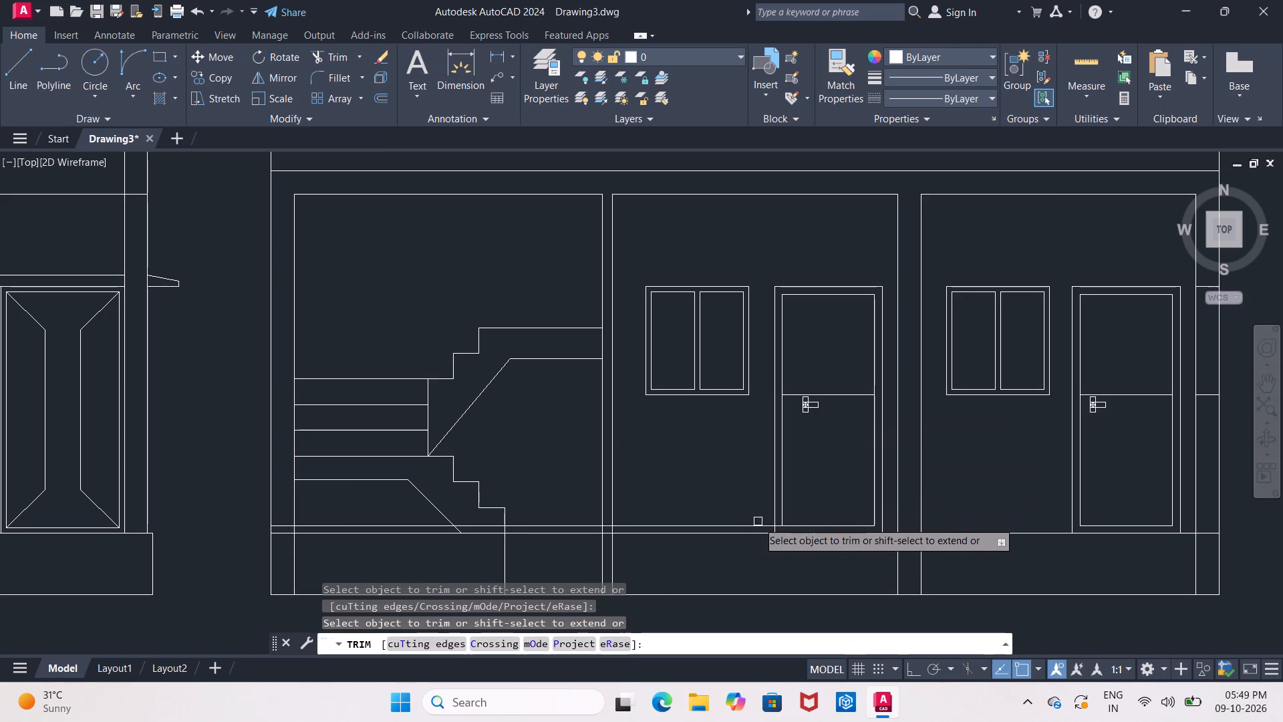
click(758, 525)
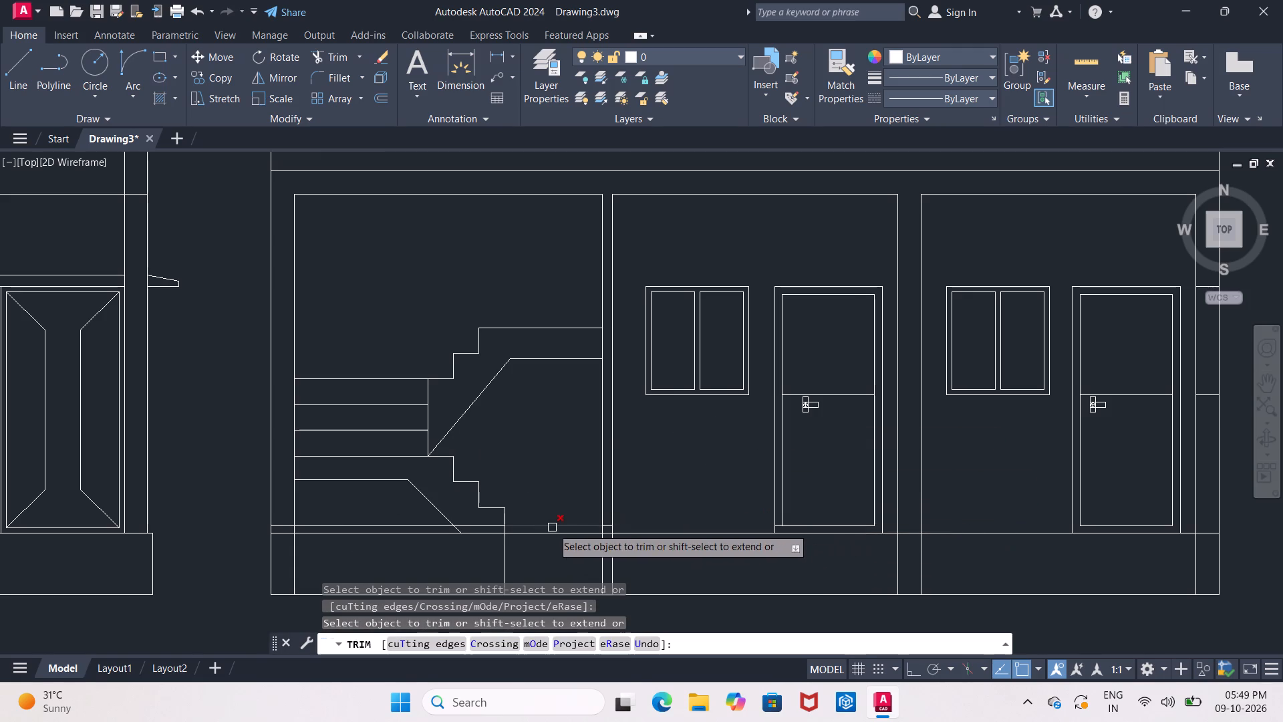
key(Escape)
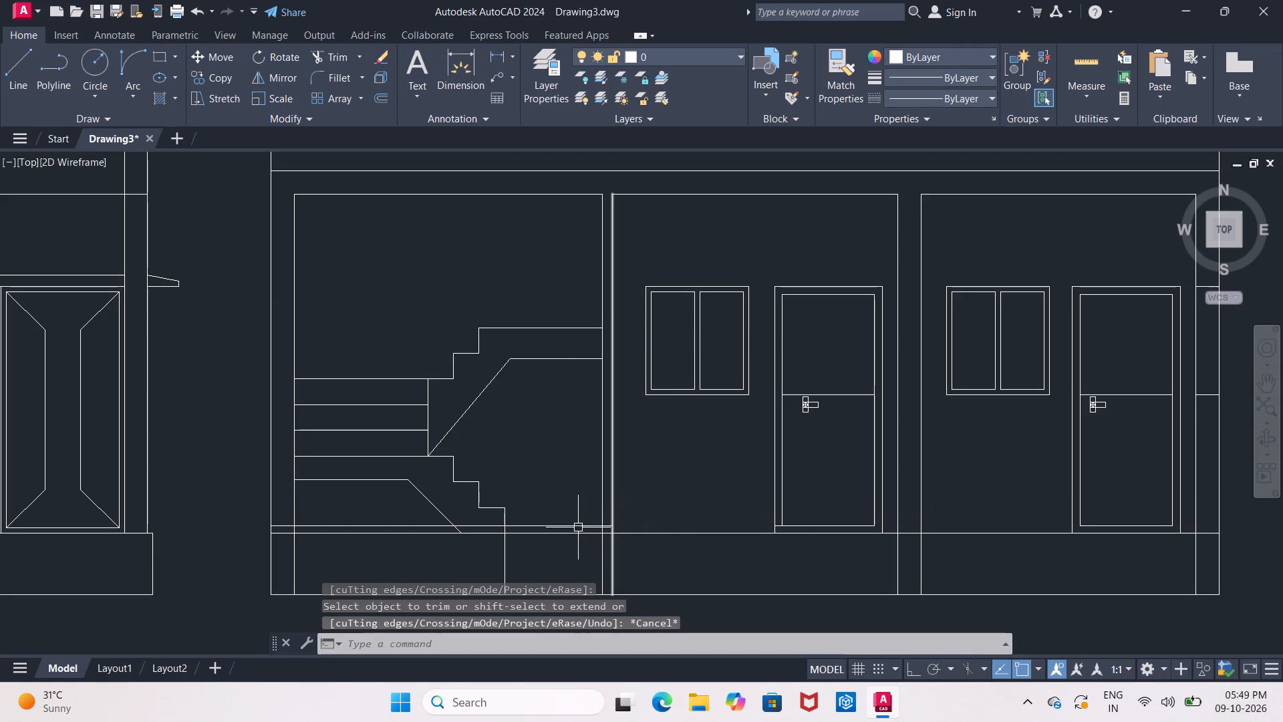
click(576, 527)
key(Delete)
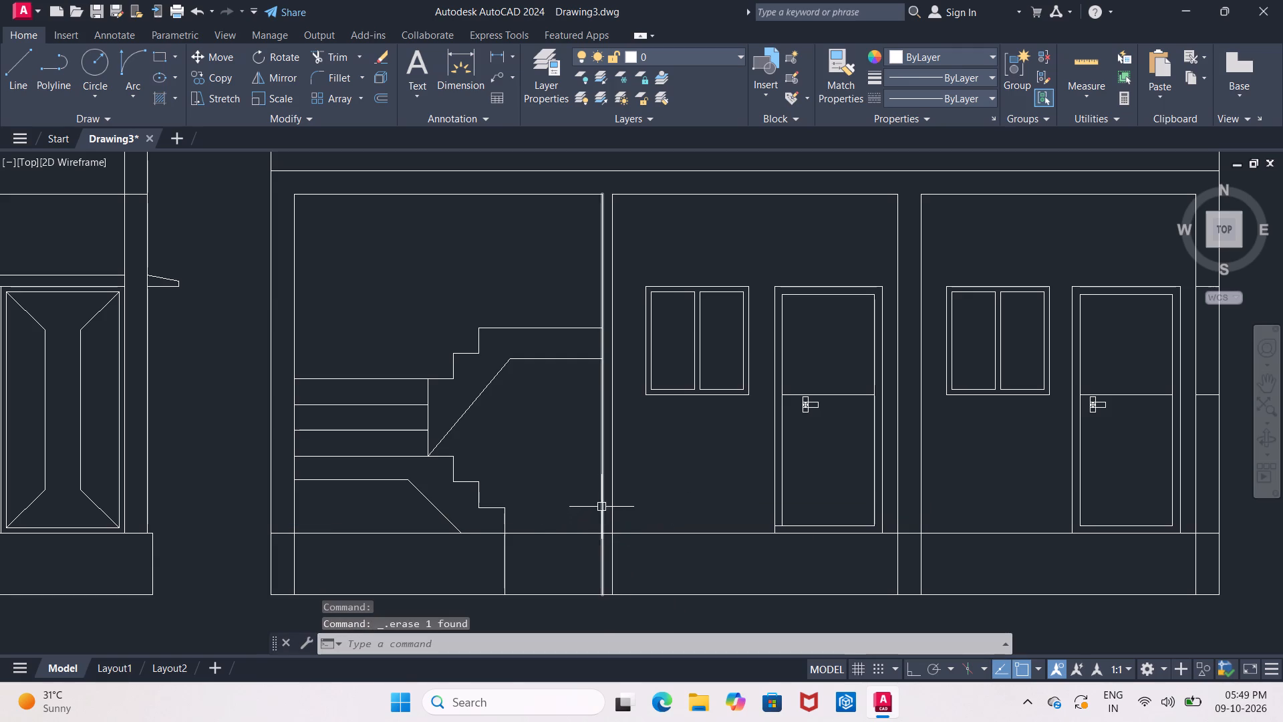
Trim the leftover door-bottom stub between the outer and inner frame lines of the door nearest the staircase.
middle_drag(651, 495, 631, 449)
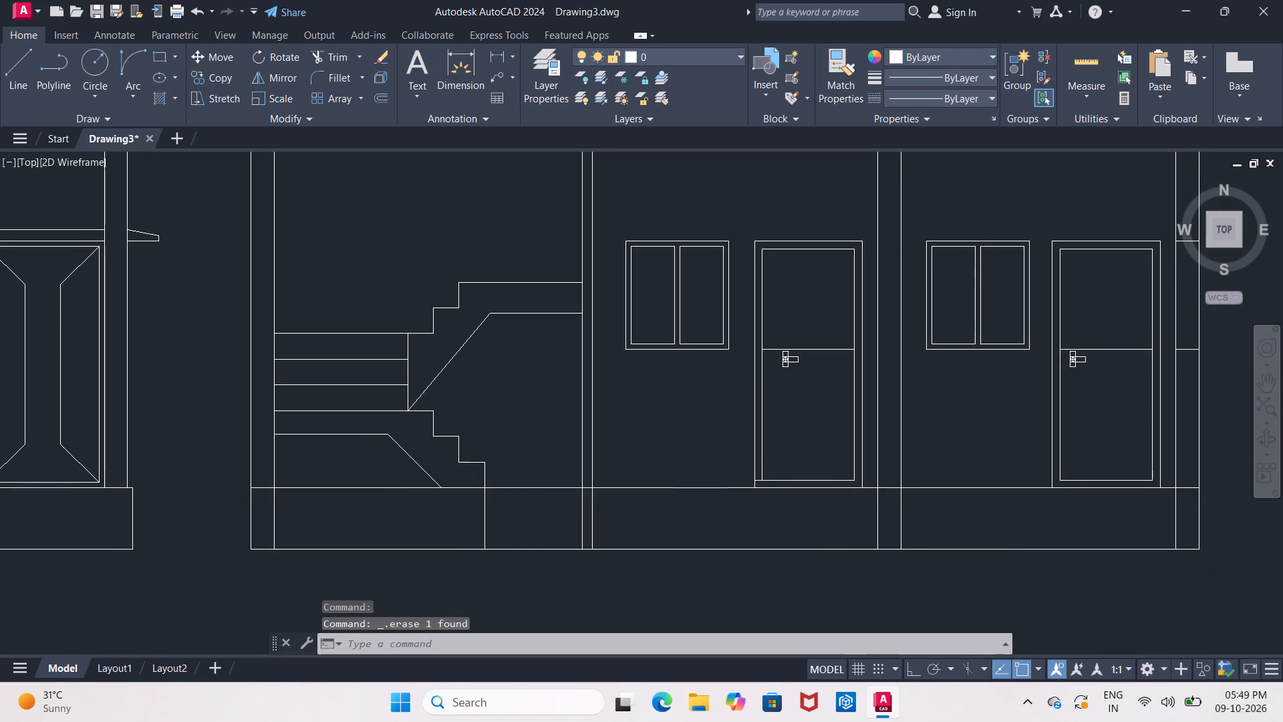
key(Escape)
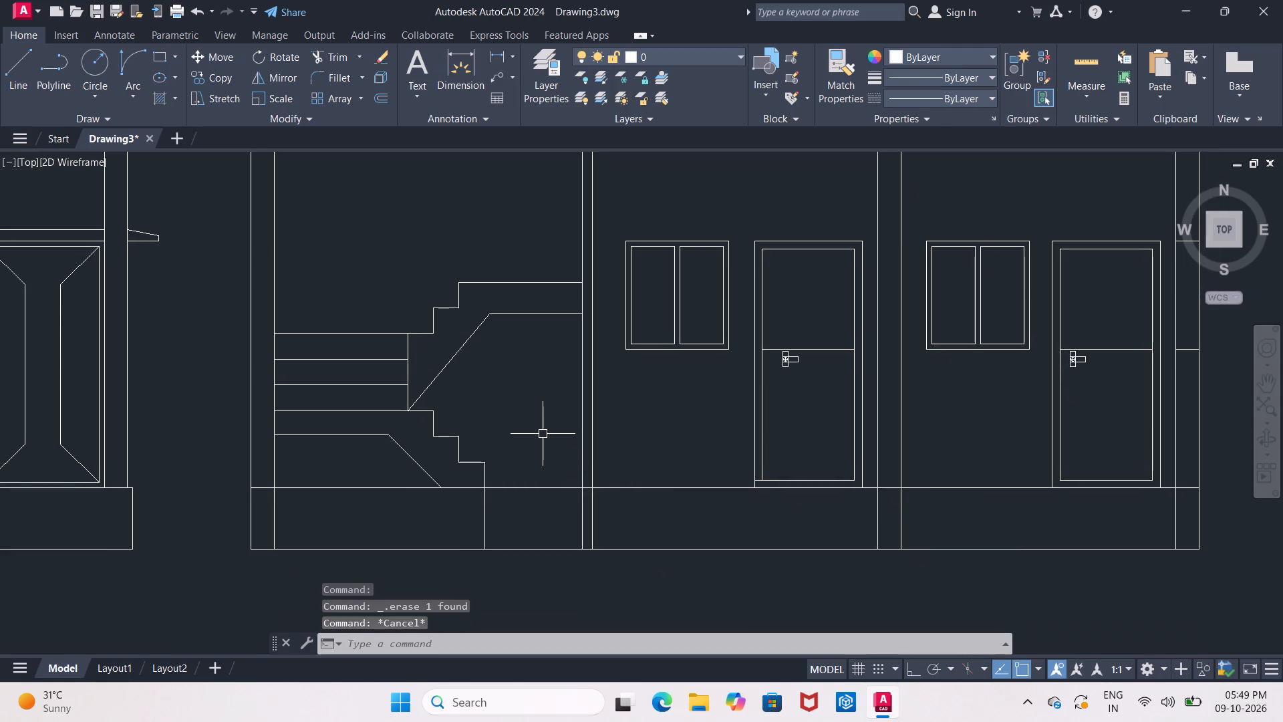
text(TR)
key(Return)
key(Return)
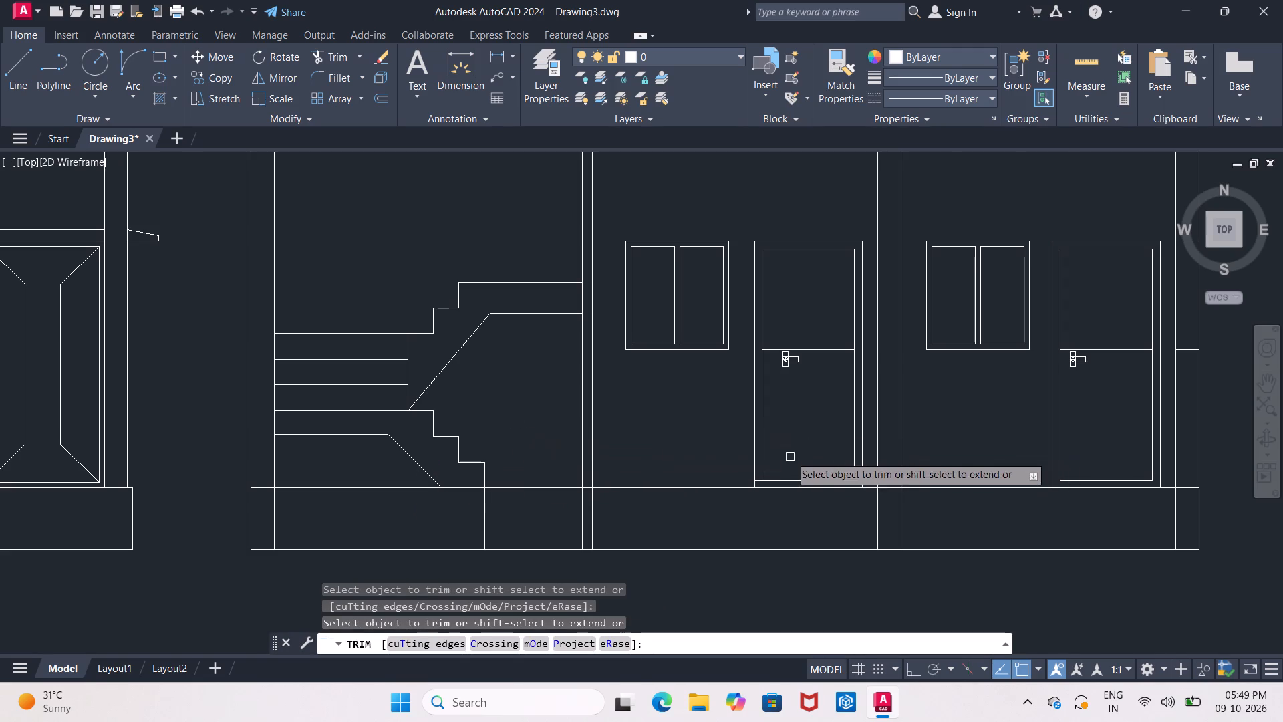
scroll(790, 454, up, 2)
middle_drag(790, 449, 748, 360)
scroll(735, 382, up, 1)
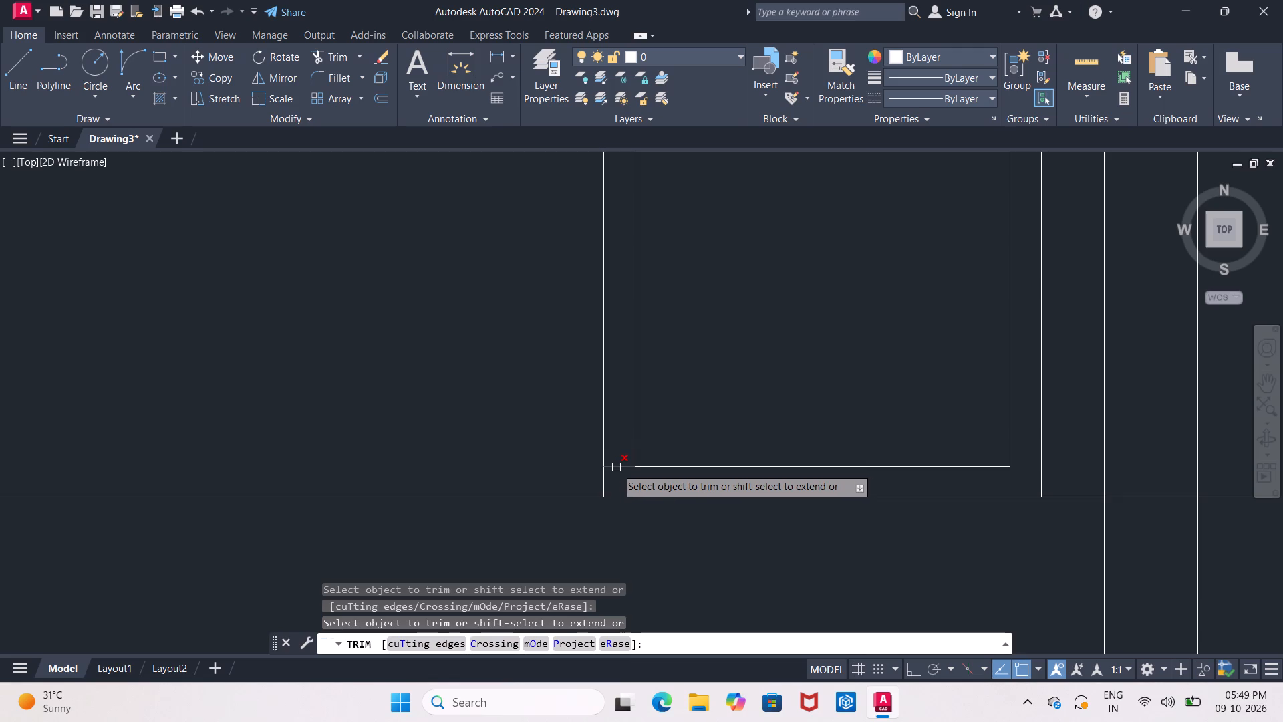
click(618, 467)
Trim the lowest stair riser's line below the plinth top line.
scroll(618, 466, down, 5)
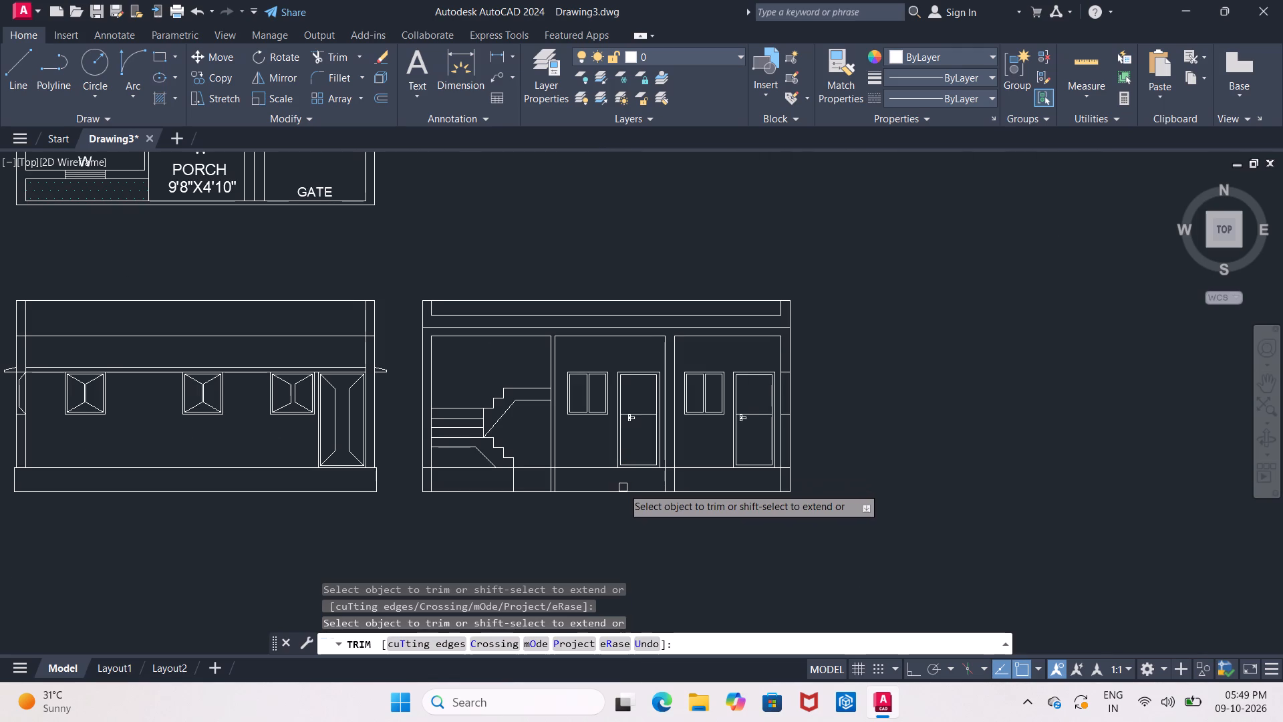
middle_drag(623, 487, 525, 481)
scroll(525, 479, up, 1)
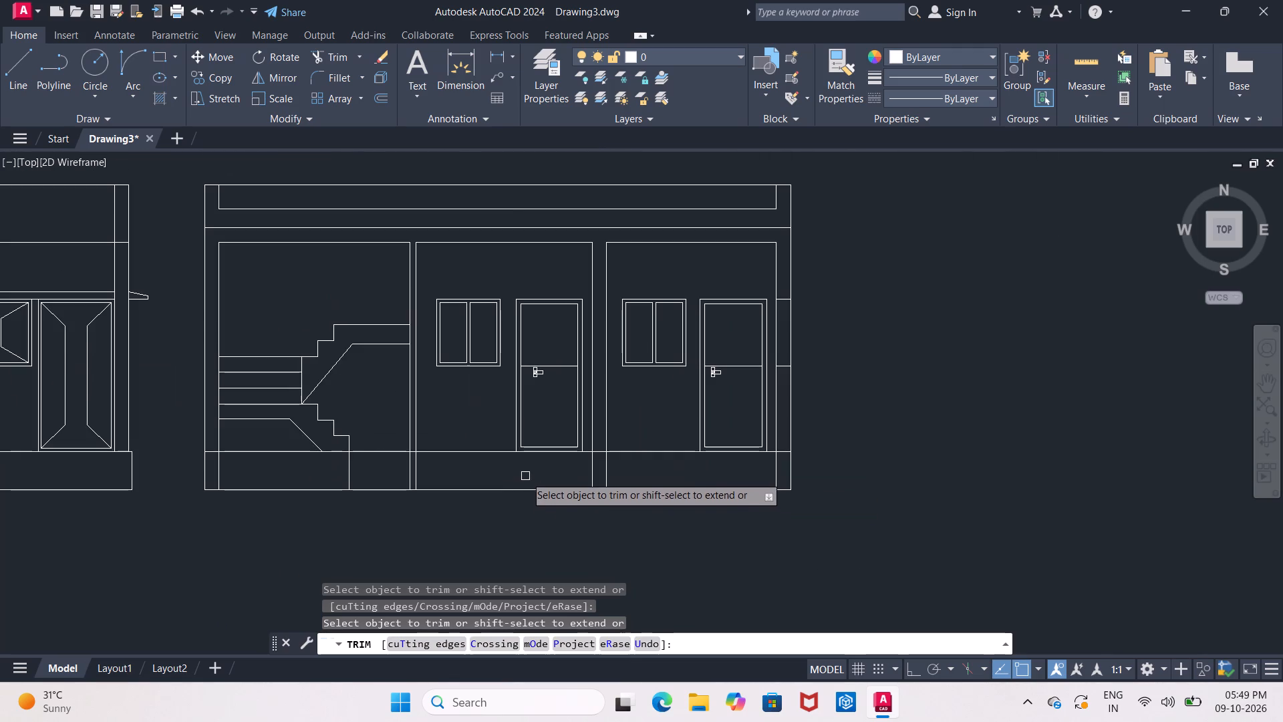
scroll(526, 474, up, 1)
middle_click(541, 470)
scroll(546, 468, down, 1)
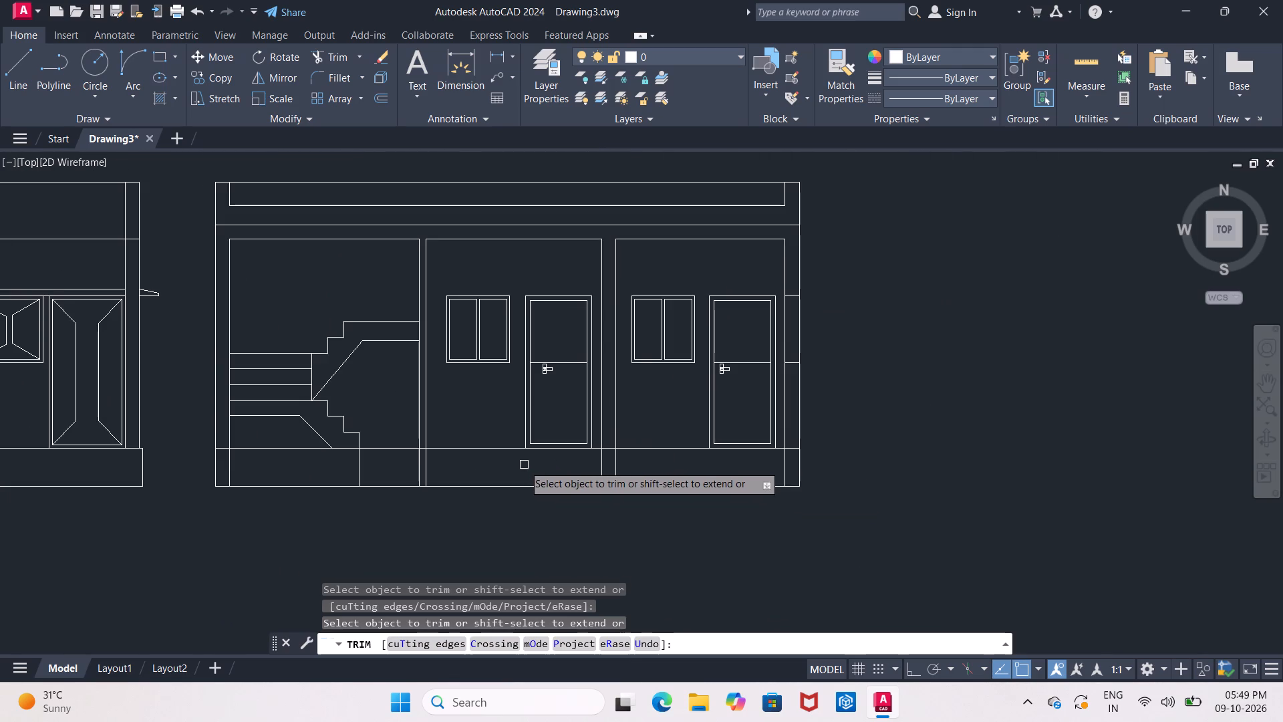
middle_drag(519, 463, 635, 454)
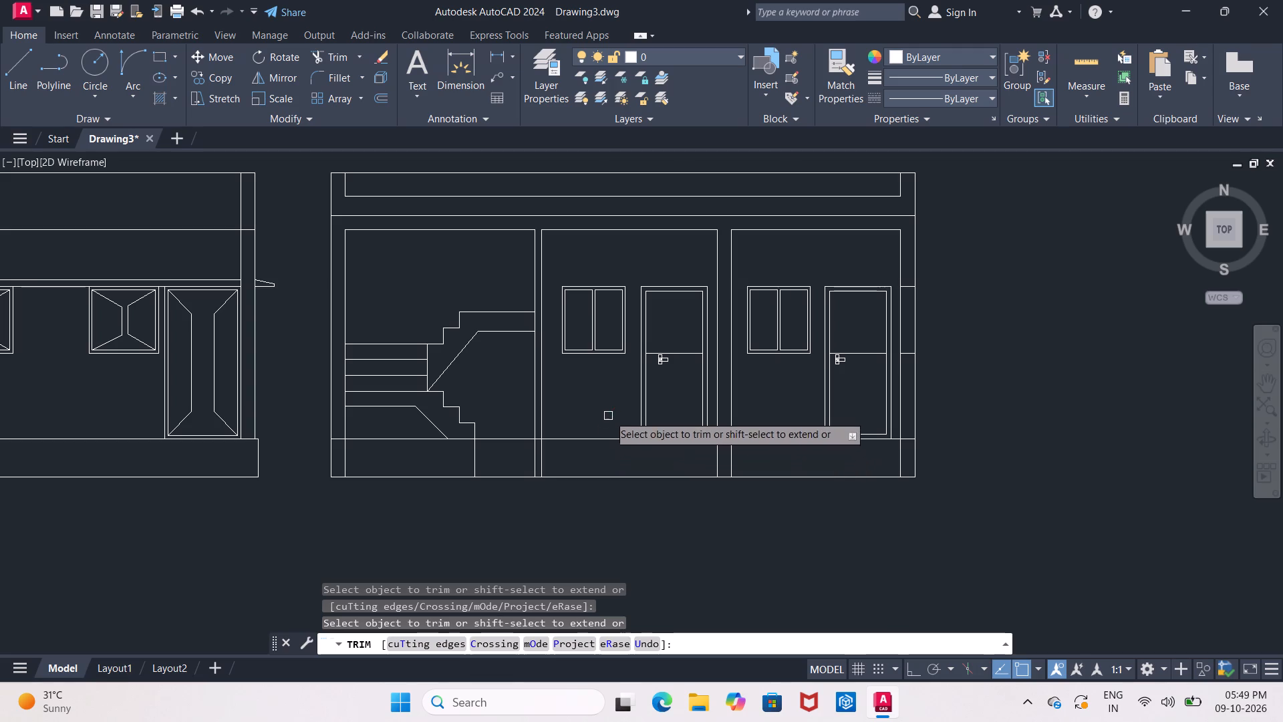
middle_drag(609, 410, 640, 400)
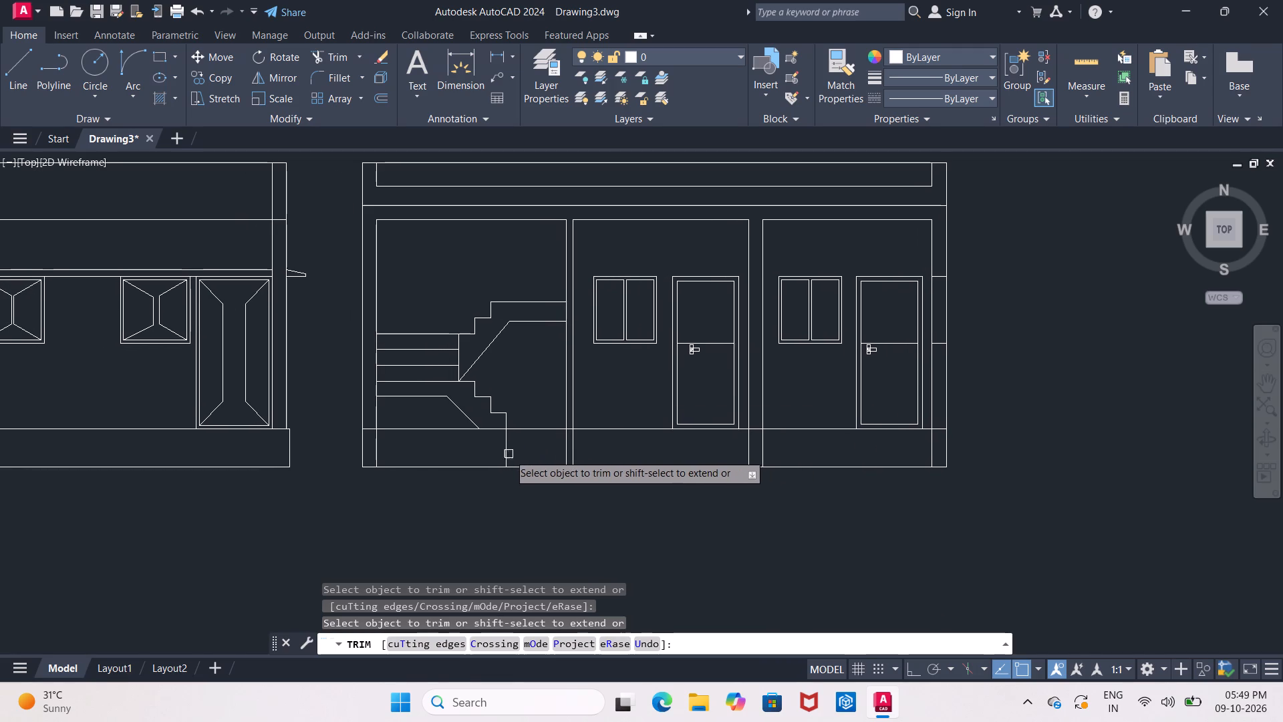
click(507, 453)
middle_drag(507, 453, 591, 398)
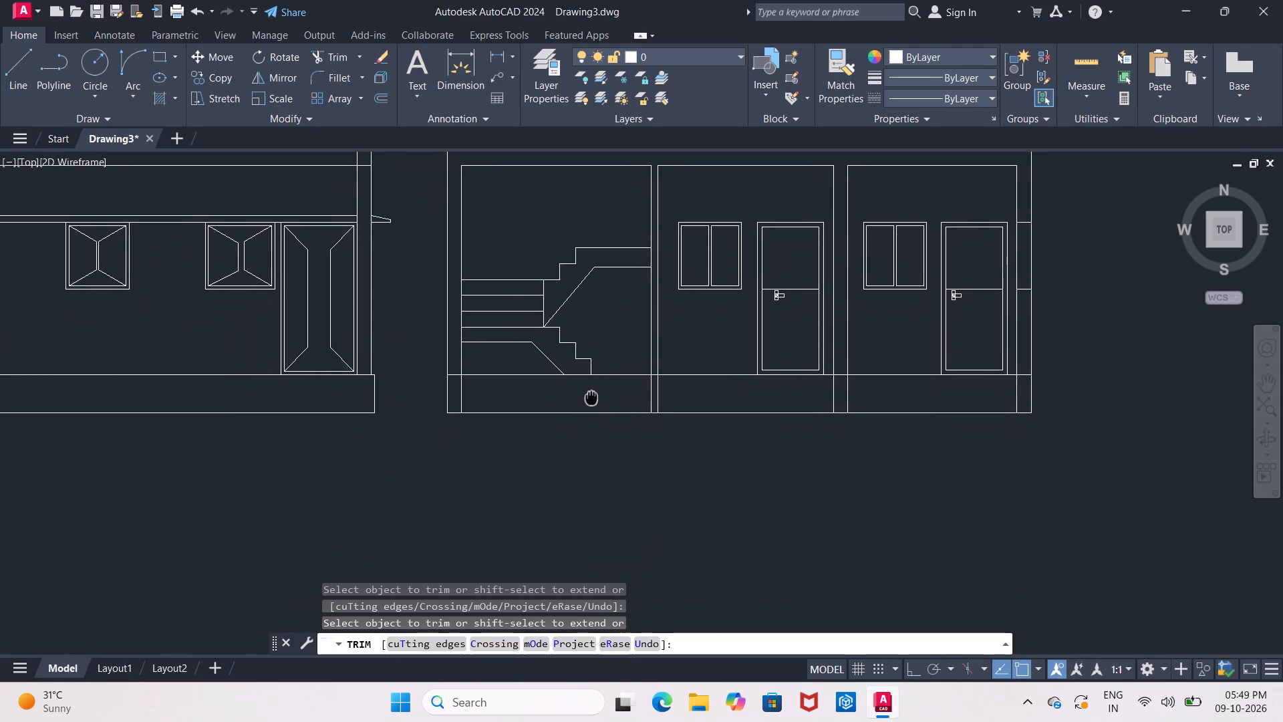
middle_drag(591, 398, 599, 367)
middle_click(539, 465)
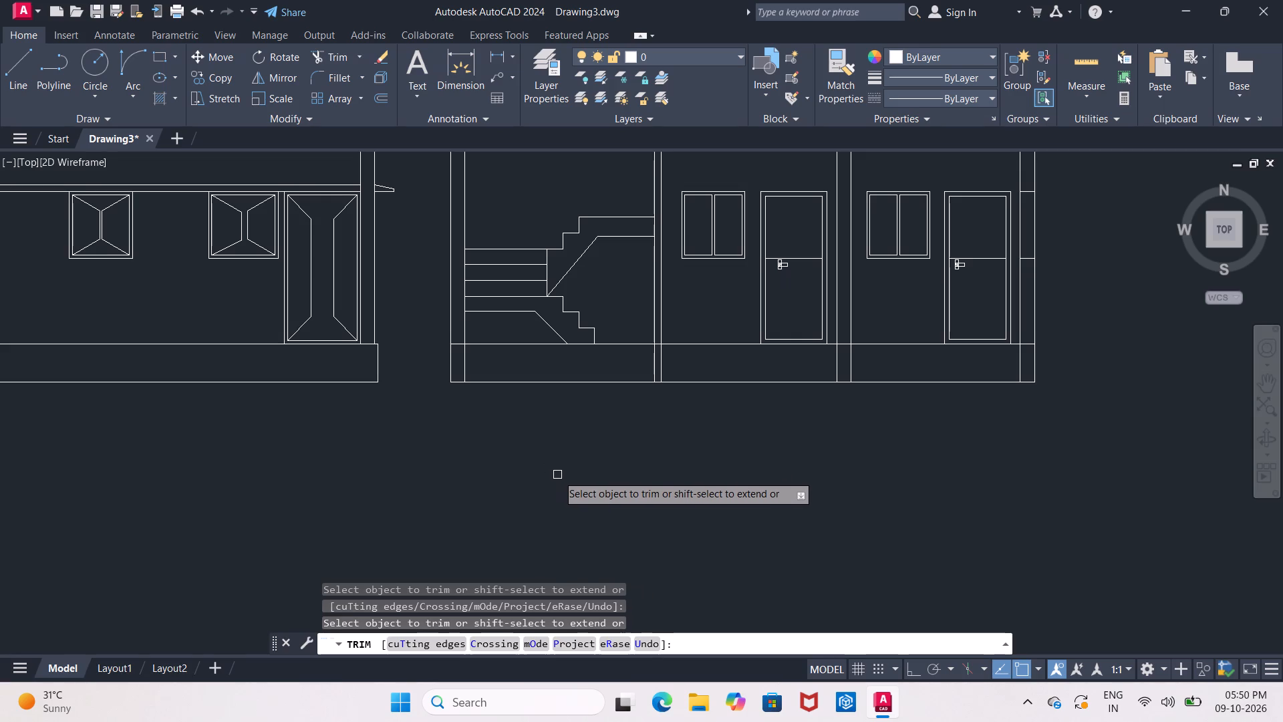
key(Escape)
Offset the section's plinth bottom line 3' downward.
key(o)
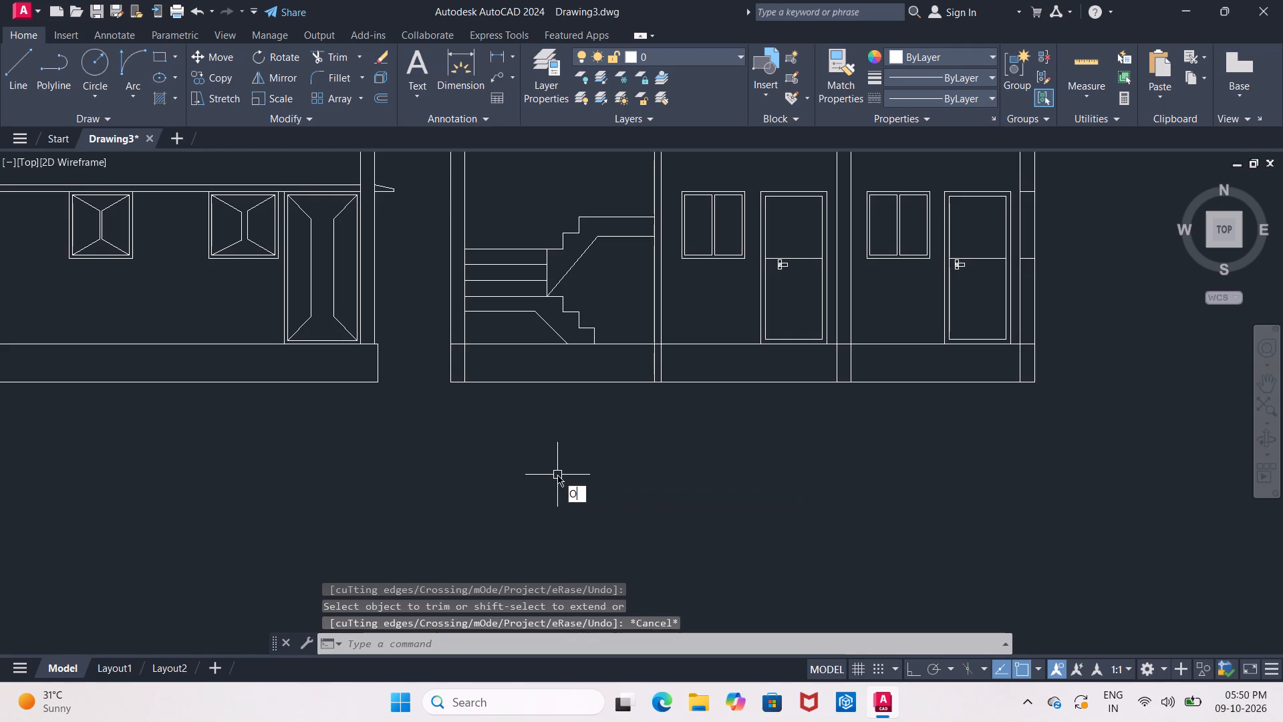
key(Return)
text(3')
key(Return)
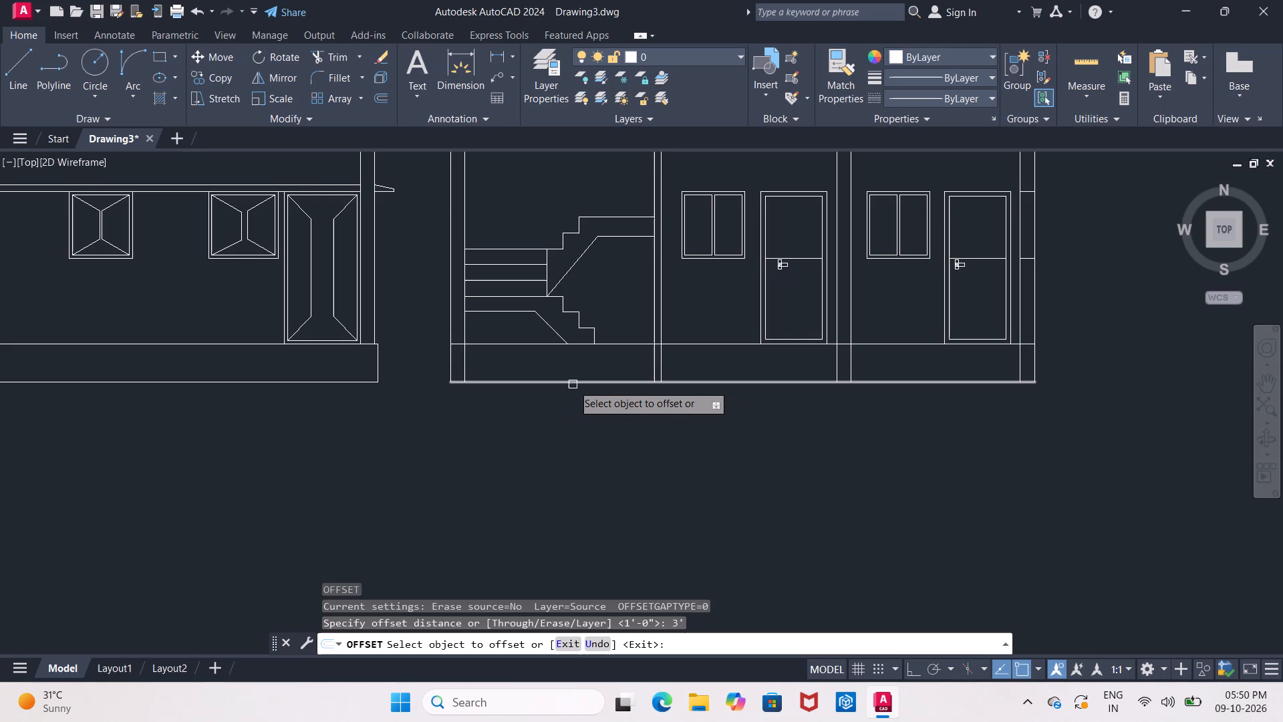
click(573, 384)
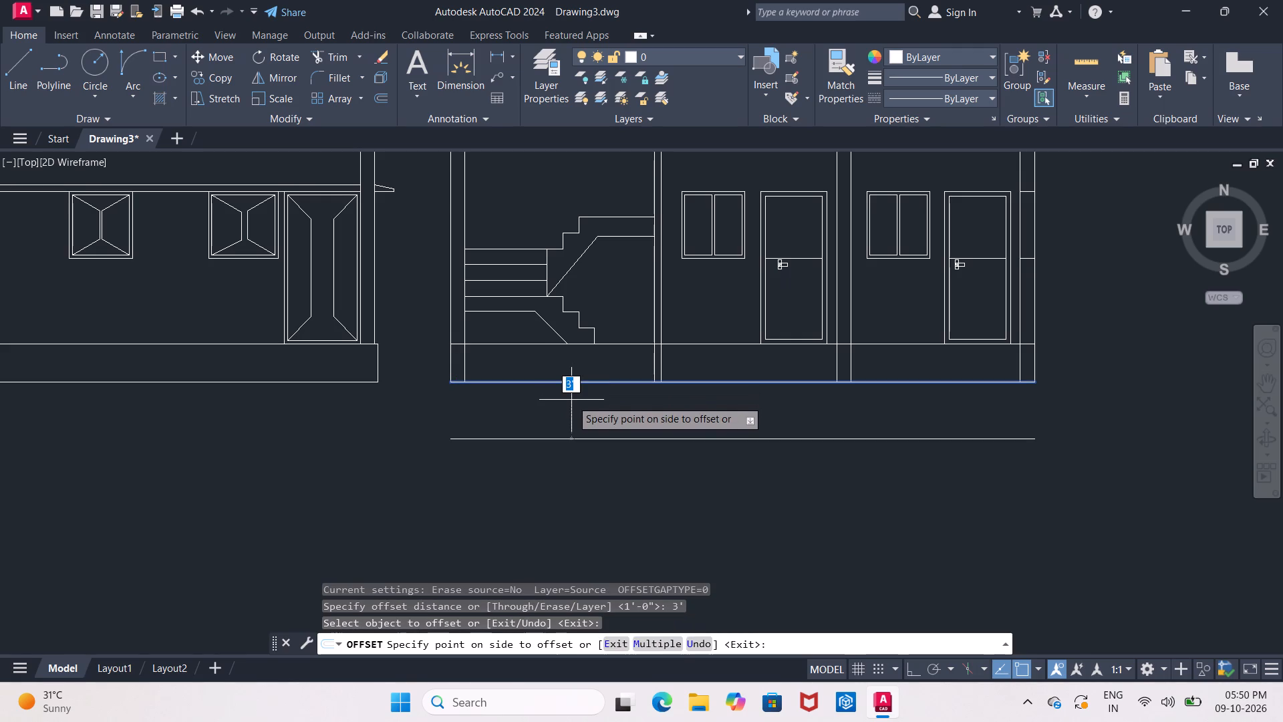
click(571, 400)
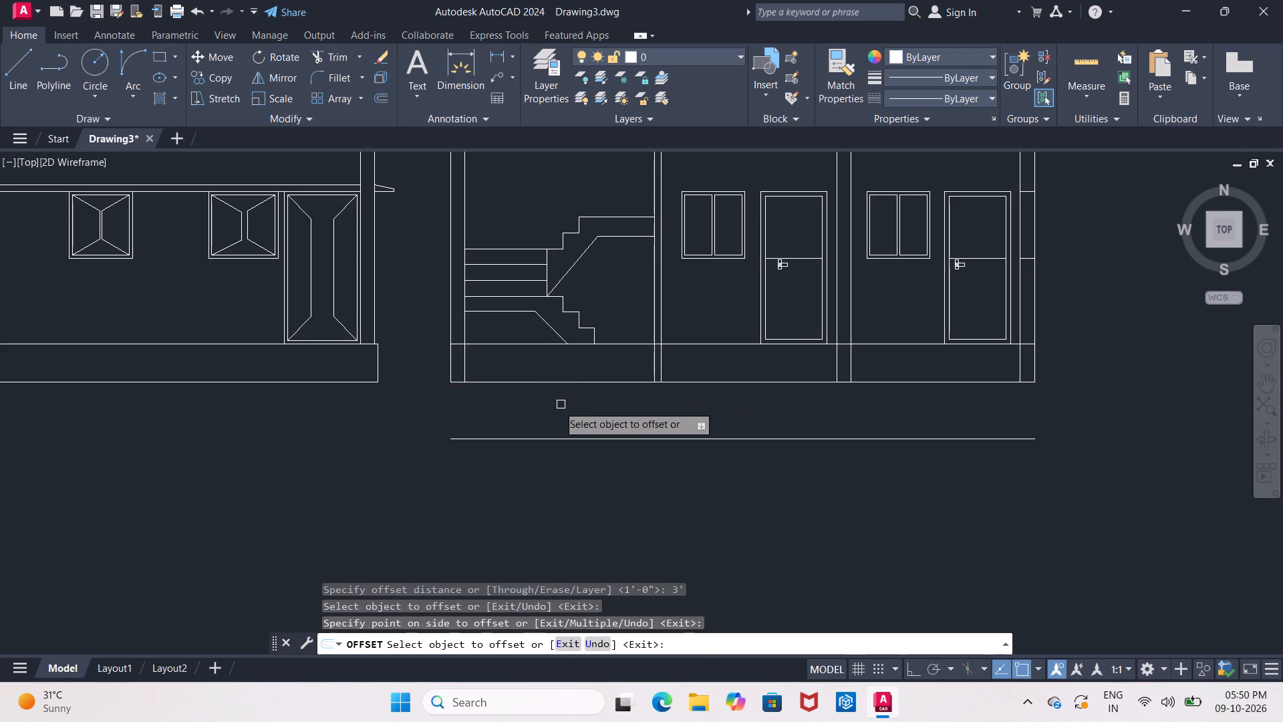
middle_drag(503, 416, 509, 403)
key(Escape)
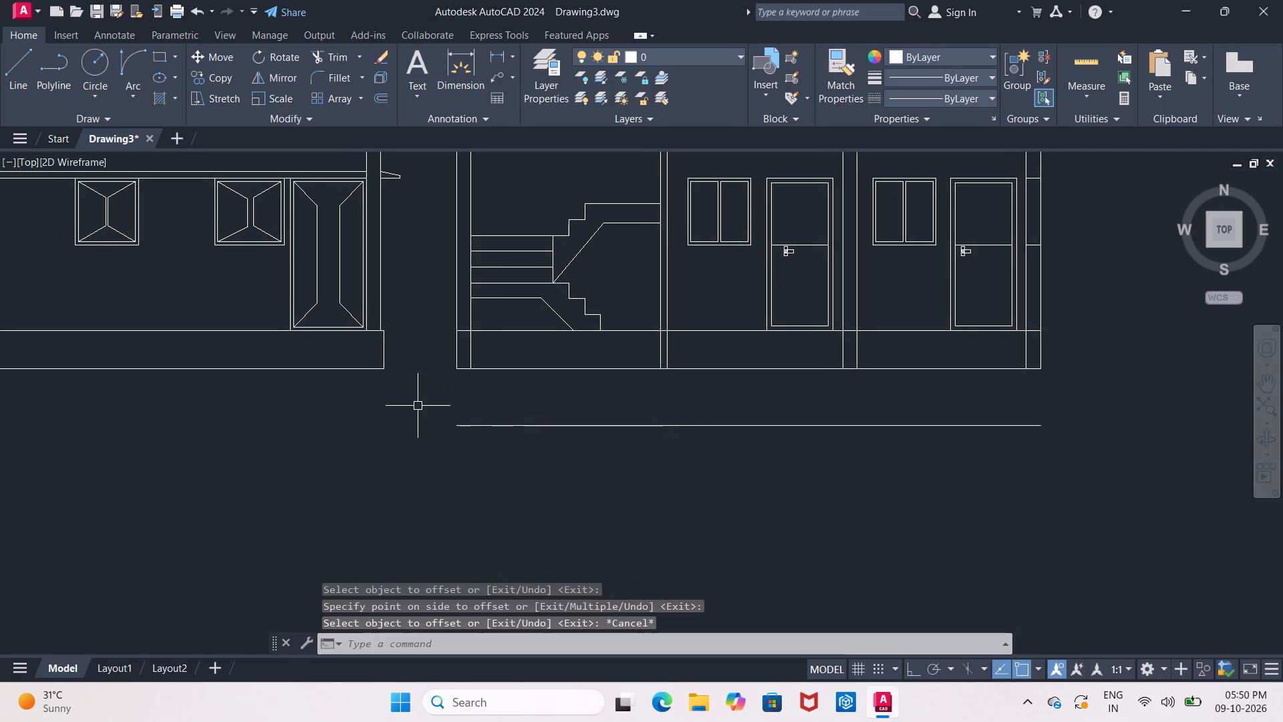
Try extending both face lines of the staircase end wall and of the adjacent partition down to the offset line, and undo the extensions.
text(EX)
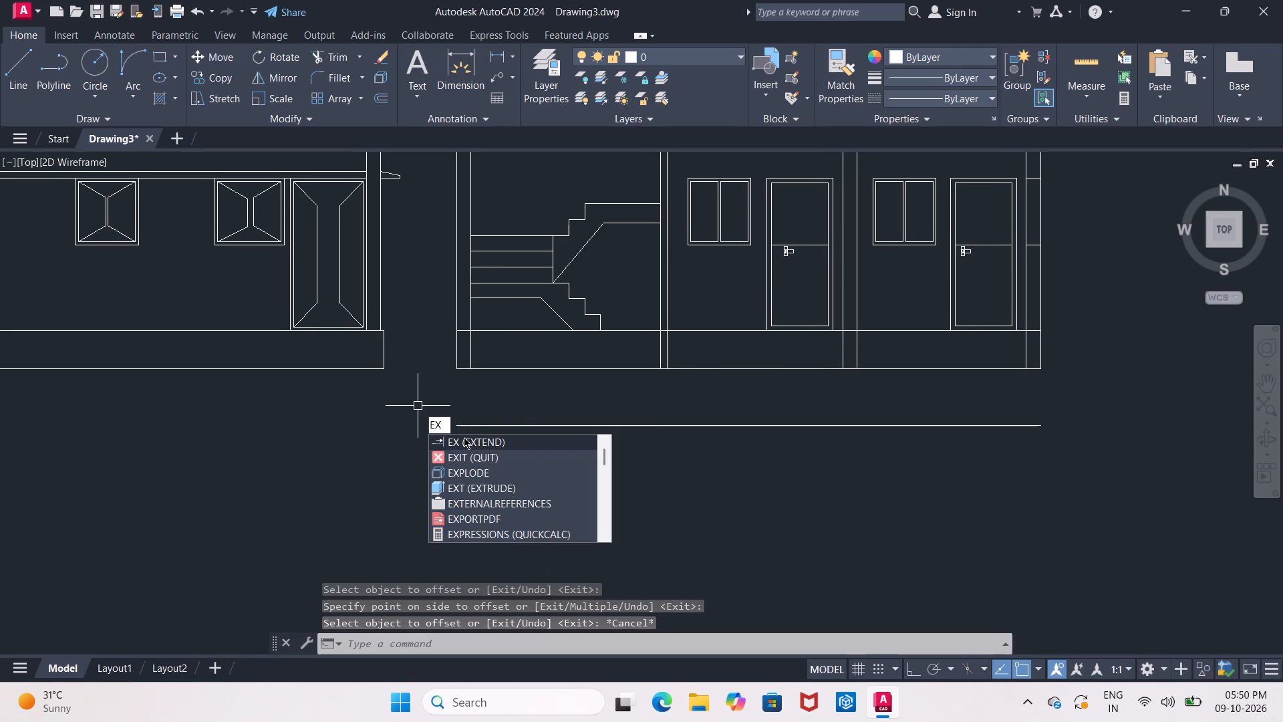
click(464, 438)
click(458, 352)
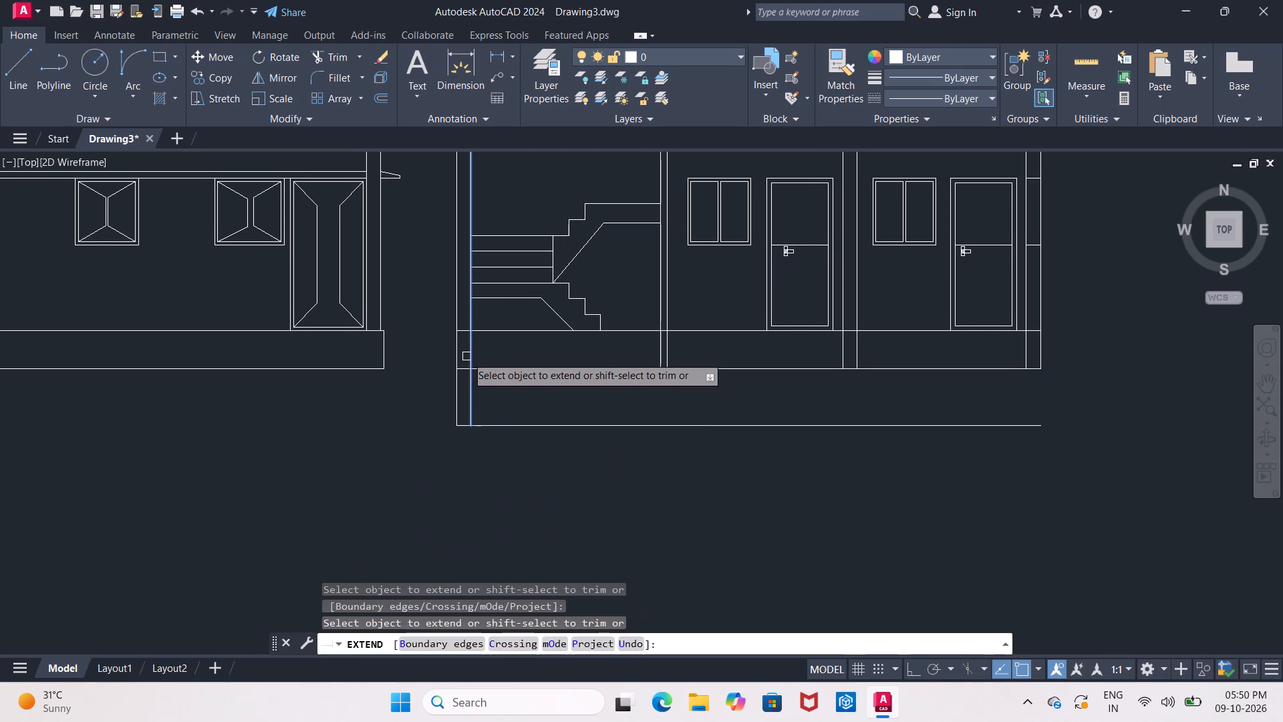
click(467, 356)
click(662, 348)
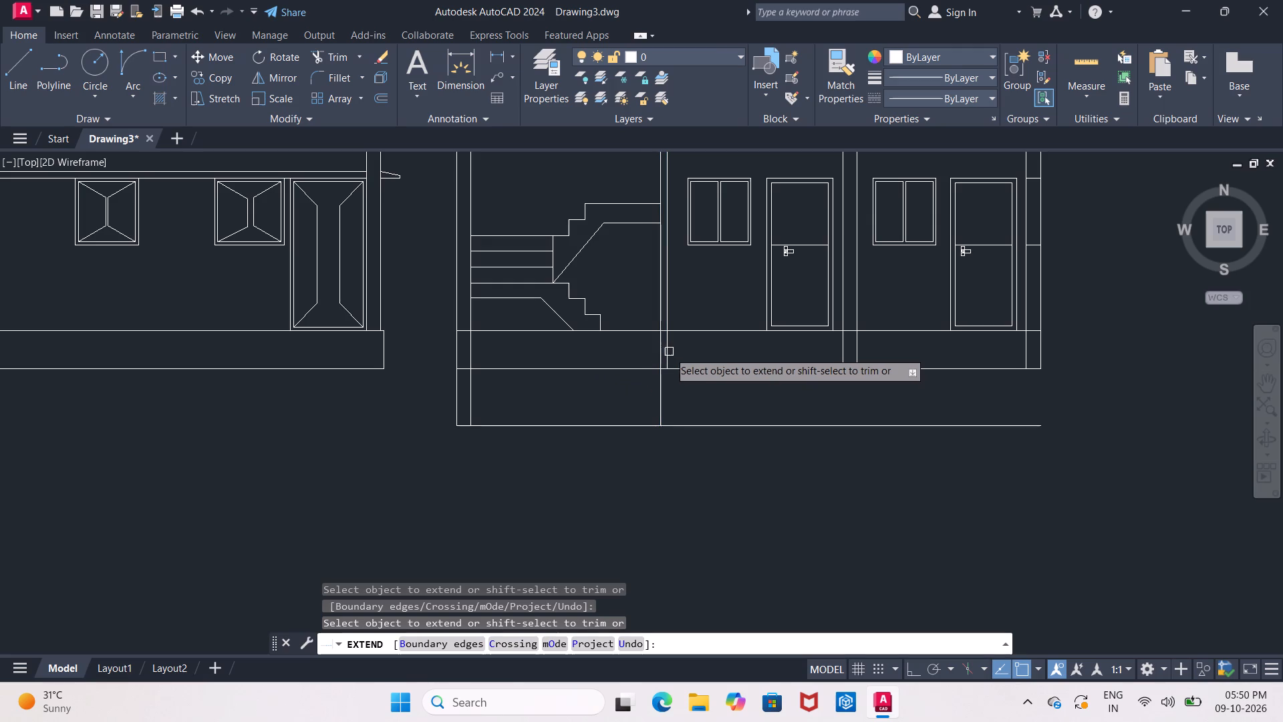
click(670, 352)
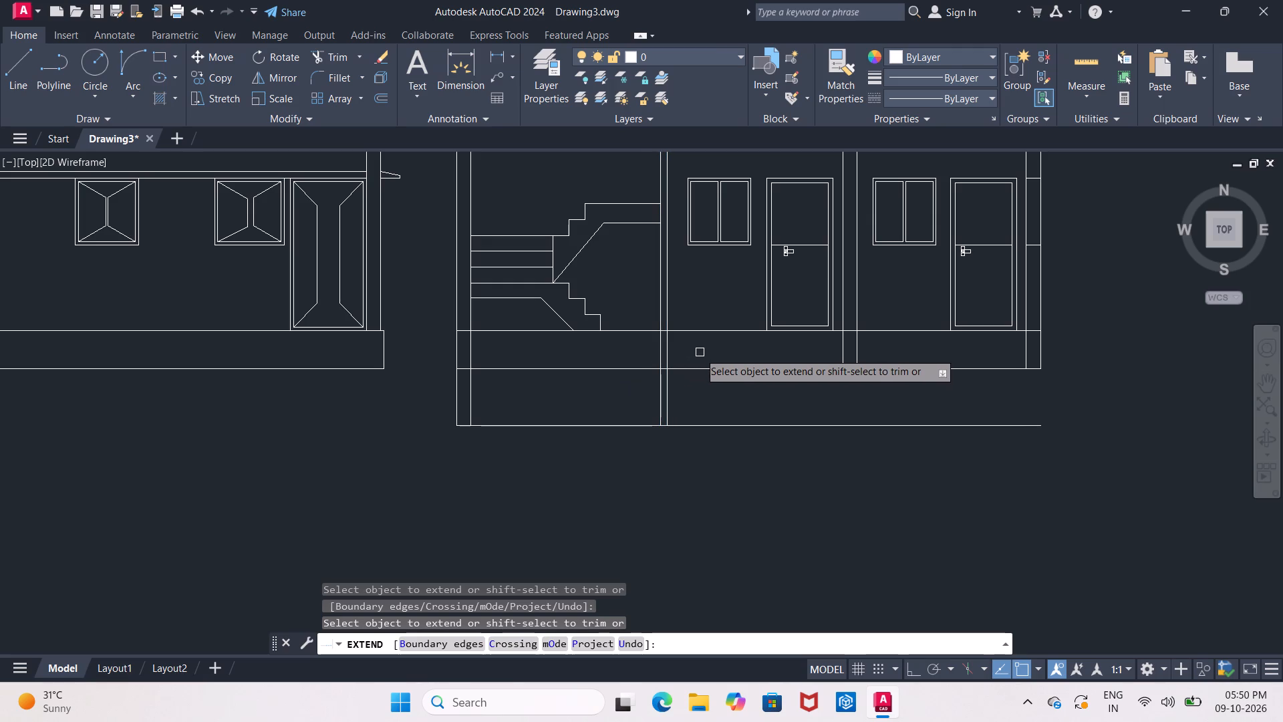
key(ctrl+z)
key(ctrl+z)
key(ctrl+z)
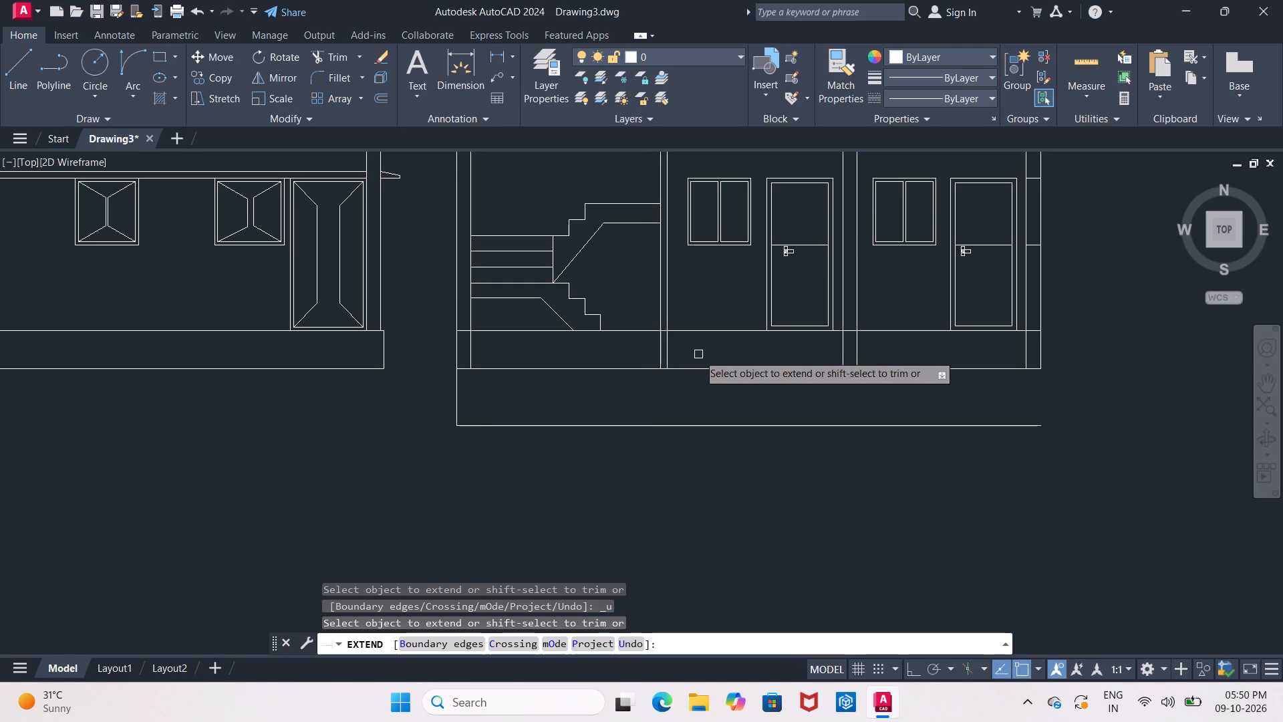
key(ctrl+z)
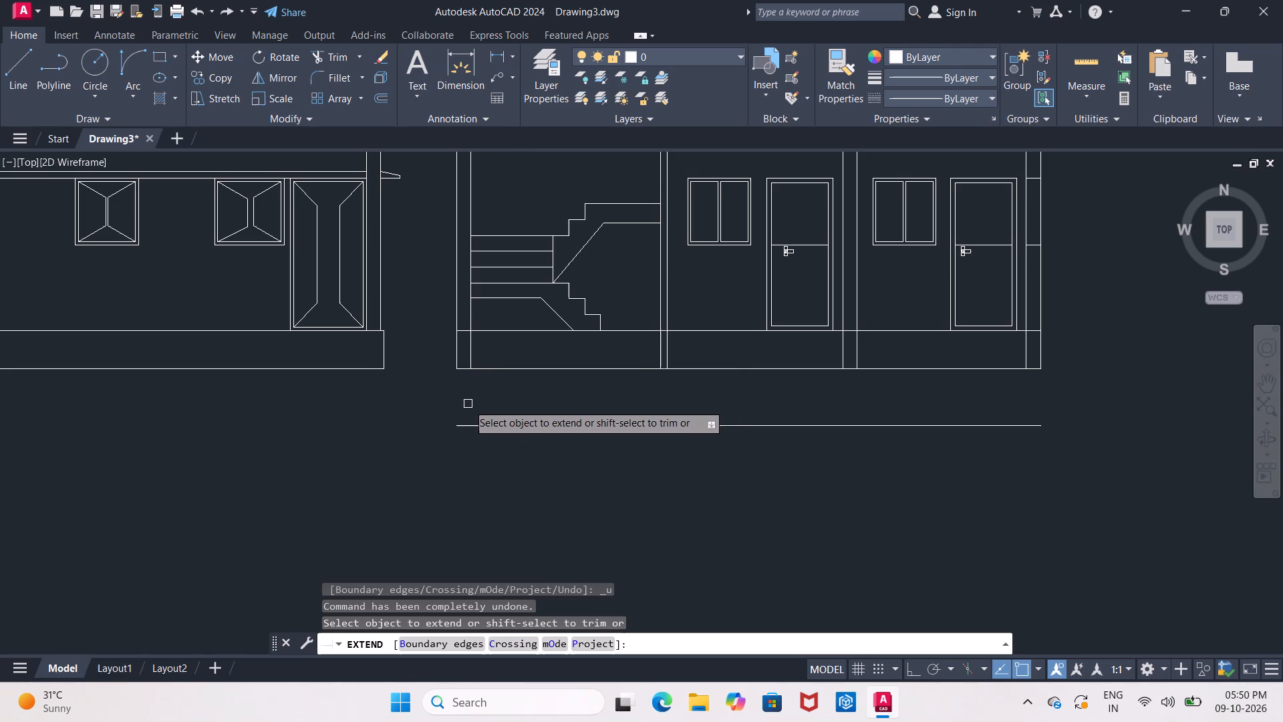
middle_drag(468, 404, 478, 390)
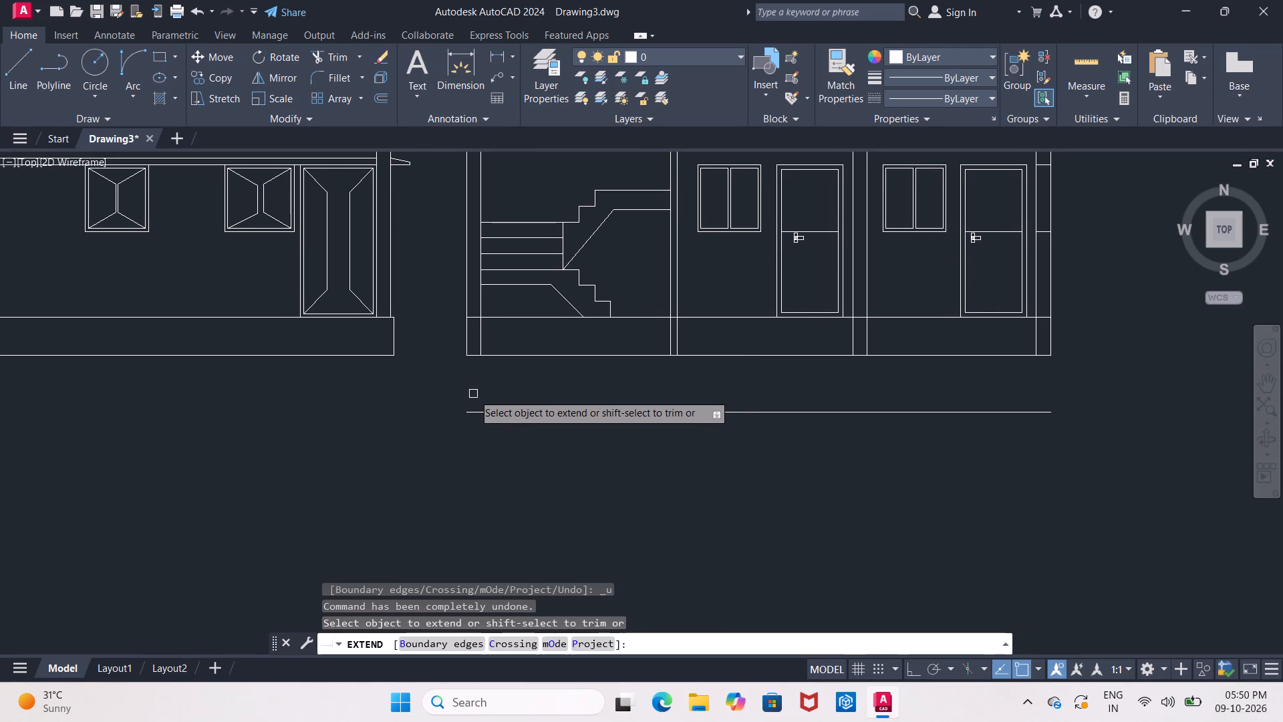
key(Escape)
Measure the staircase end wall's thickness along the plinth bottom line.
click(492, 55)
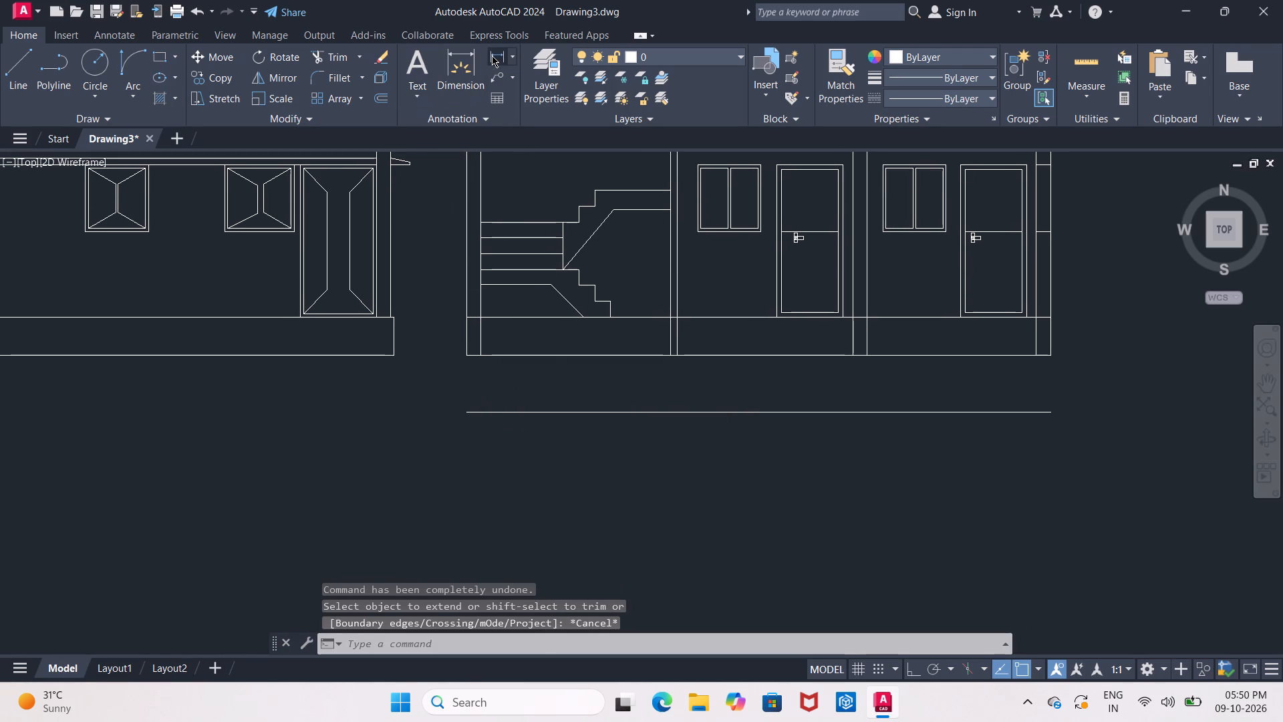
click(464, 354)
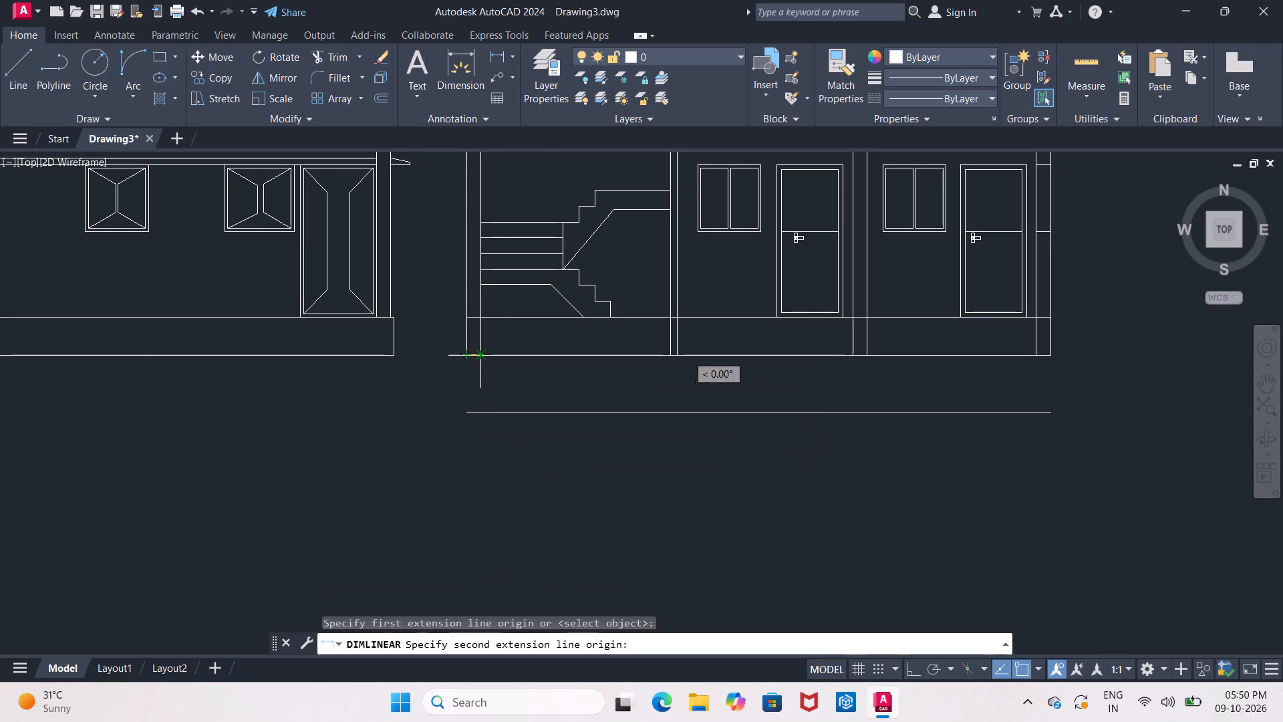
click(477, 355)
key(Escape)
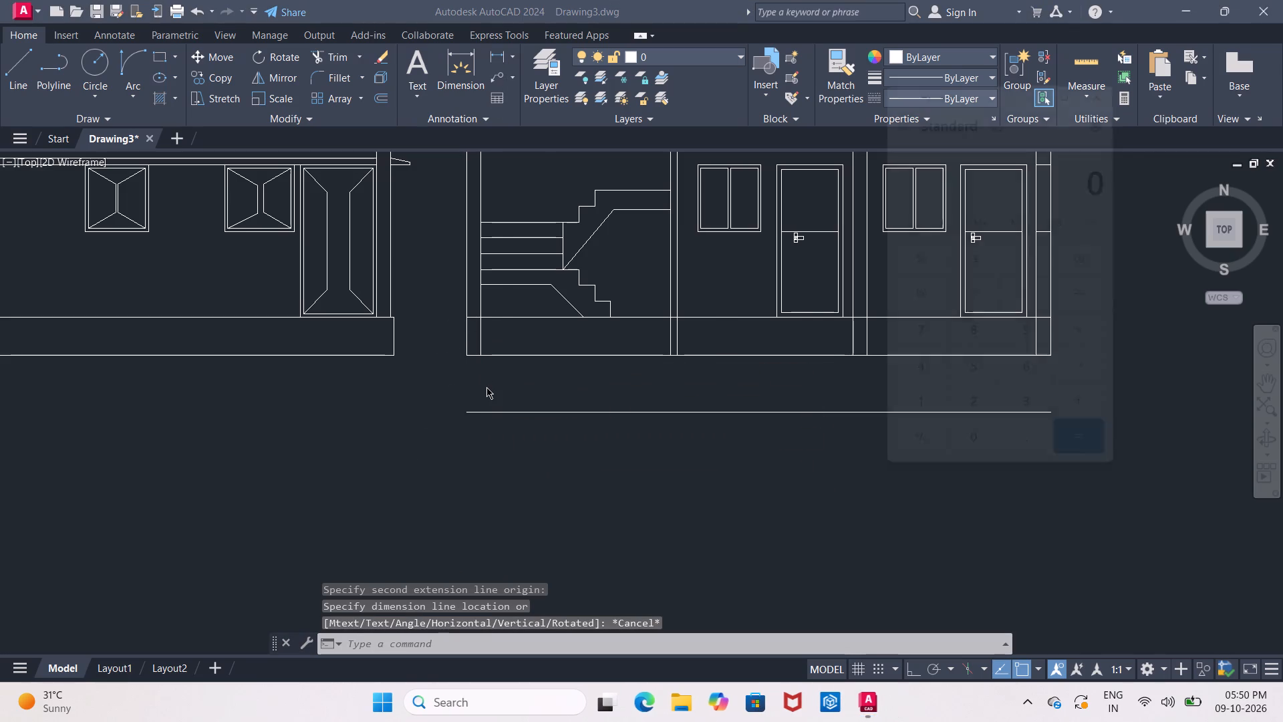
Calculate 9/2 in Calculator, close it, and return to the AutoCAD drawing.
text(9/2)
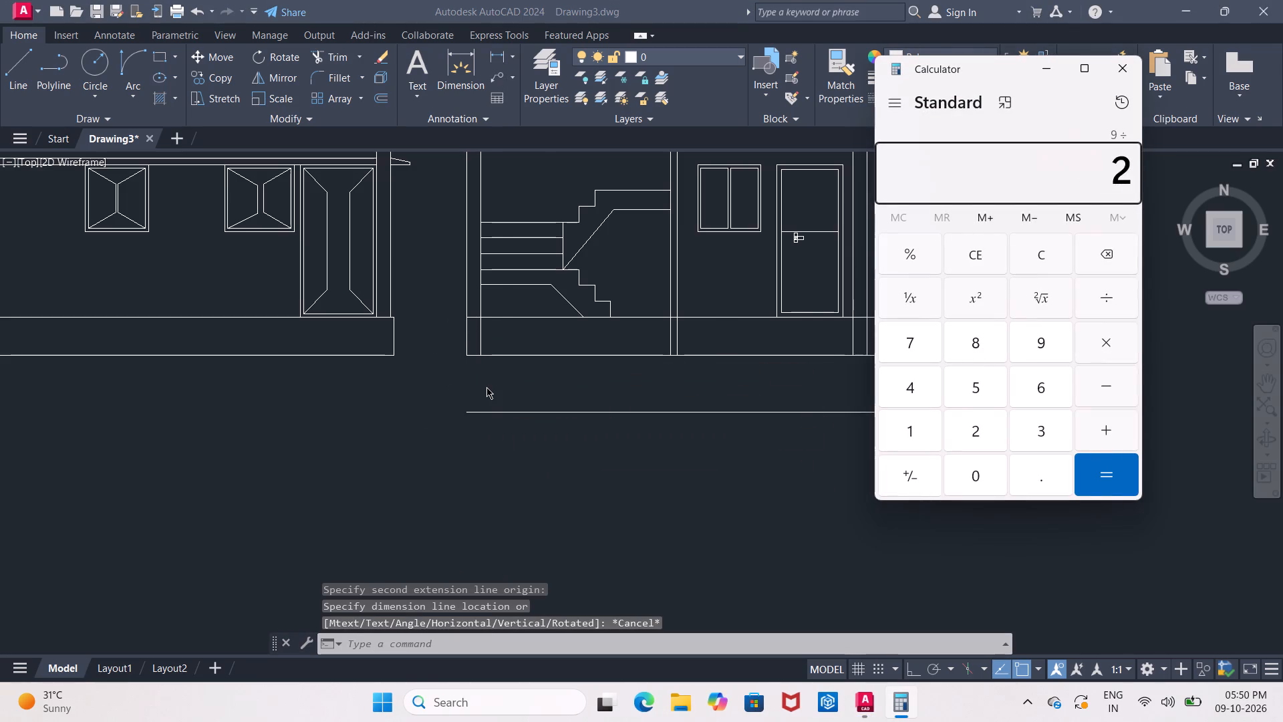
key(Return)
key(Escape)
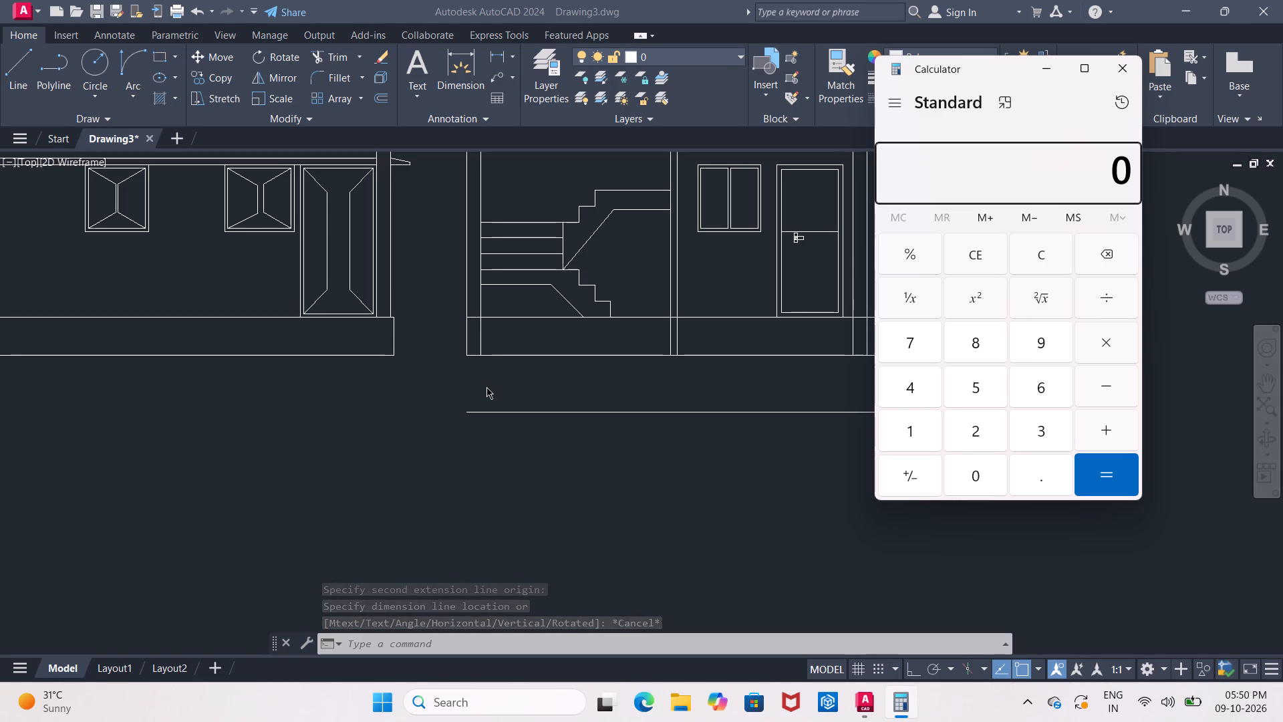
click(1137, 69)
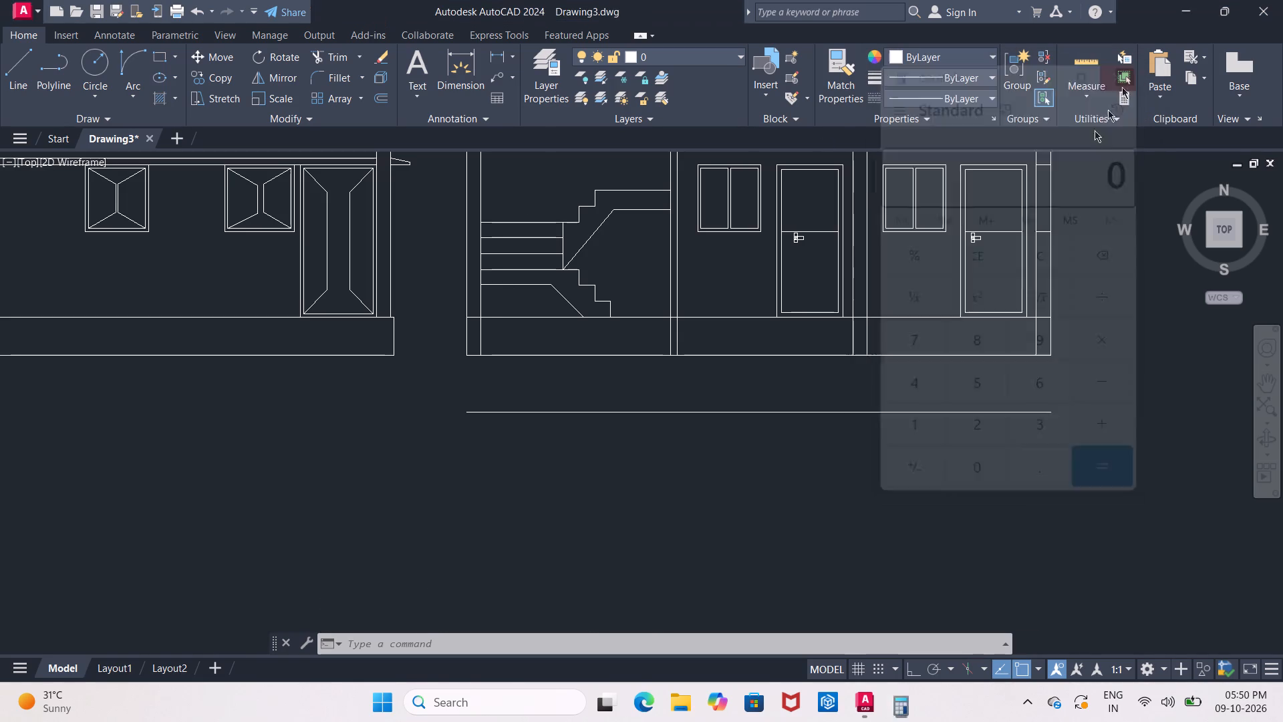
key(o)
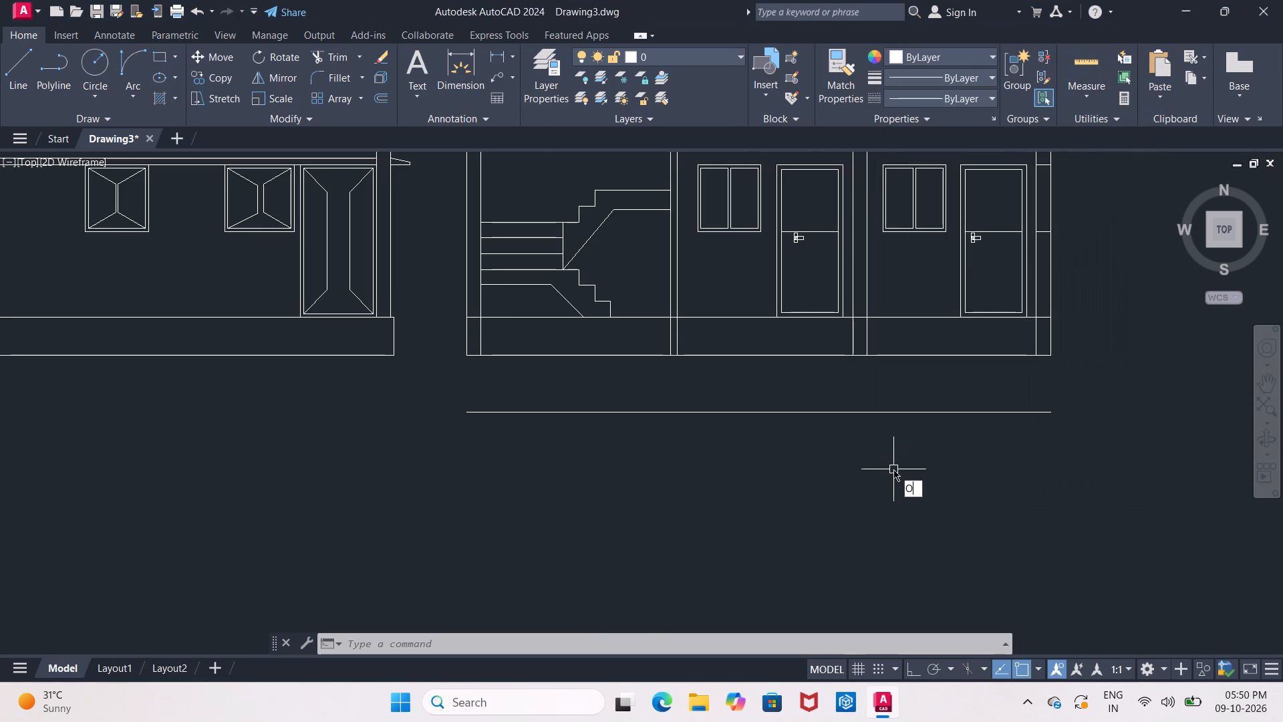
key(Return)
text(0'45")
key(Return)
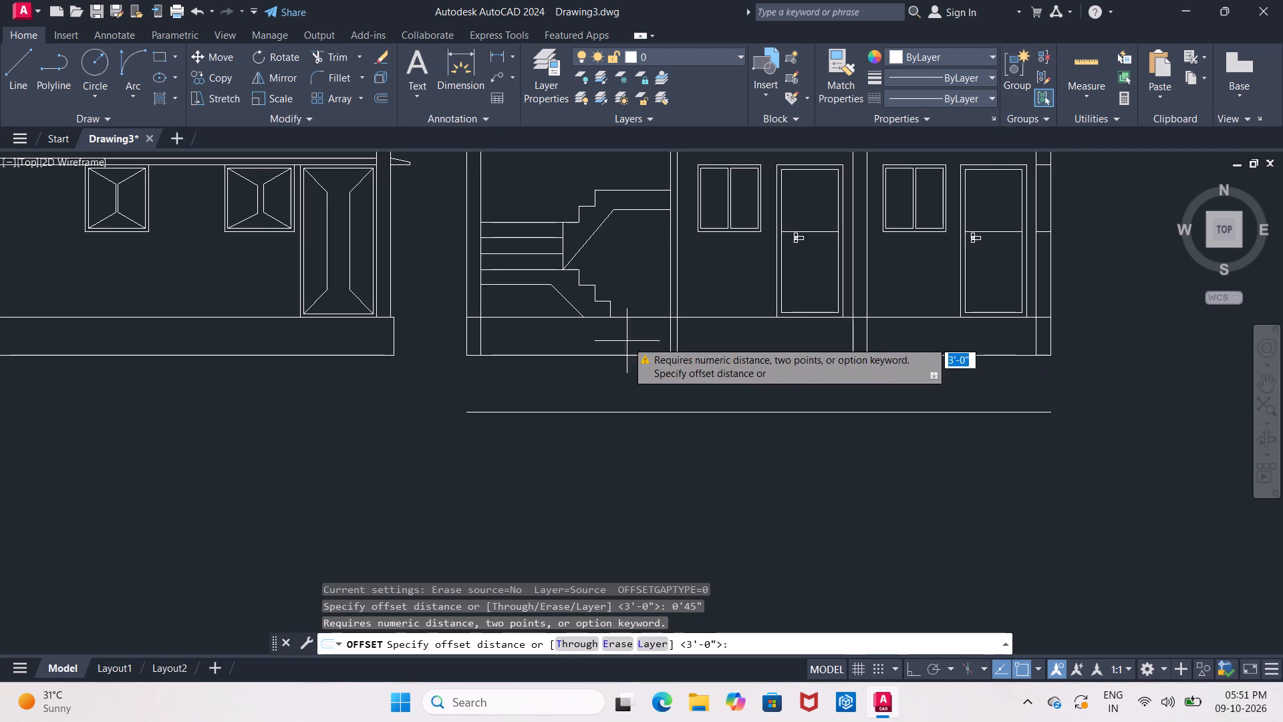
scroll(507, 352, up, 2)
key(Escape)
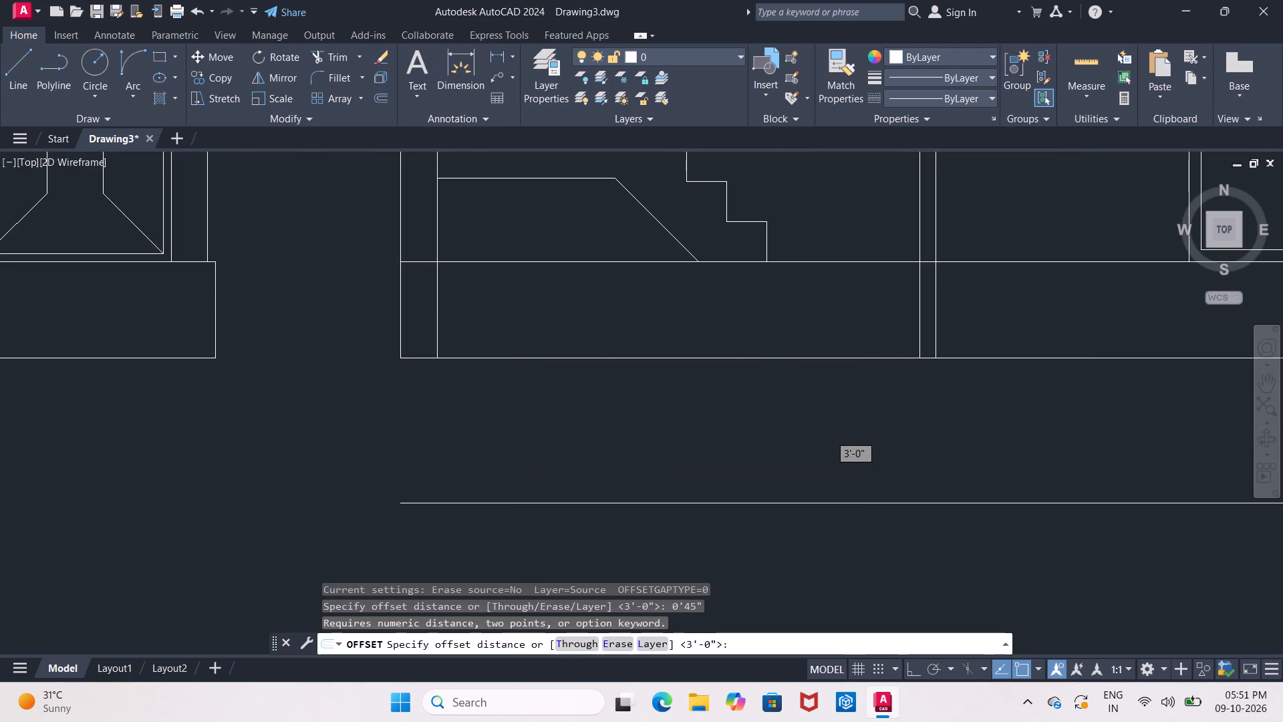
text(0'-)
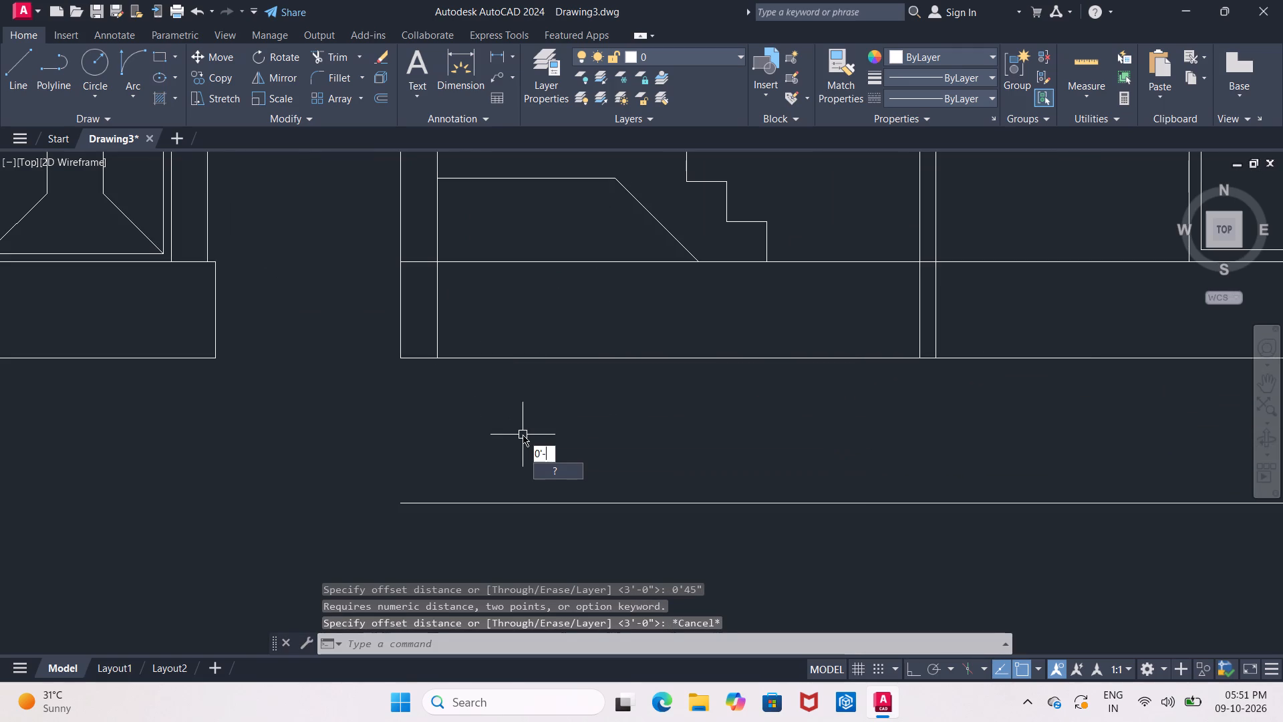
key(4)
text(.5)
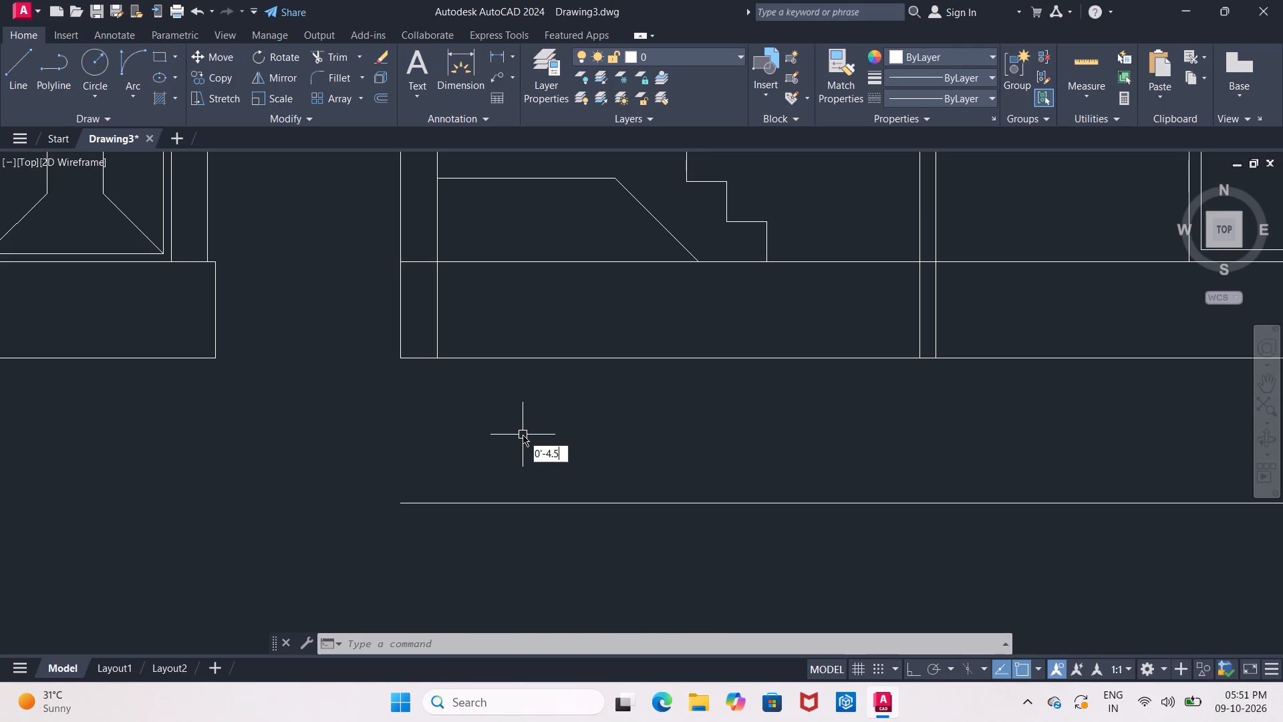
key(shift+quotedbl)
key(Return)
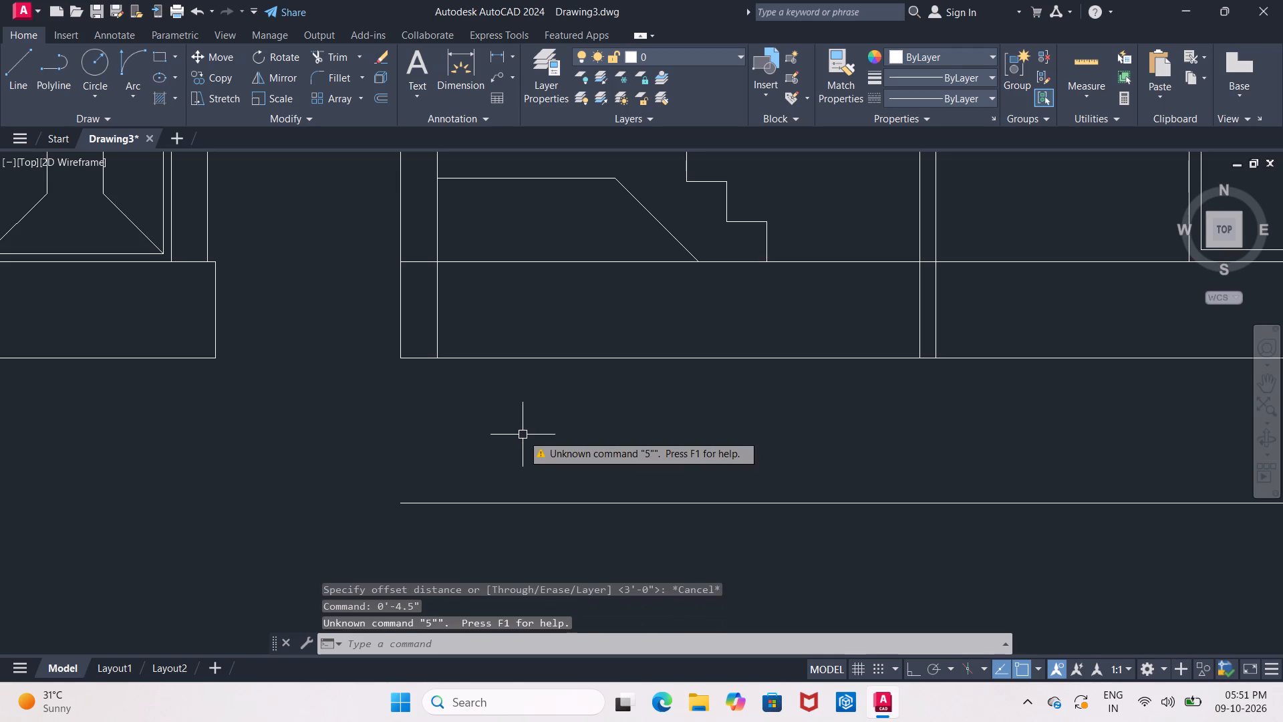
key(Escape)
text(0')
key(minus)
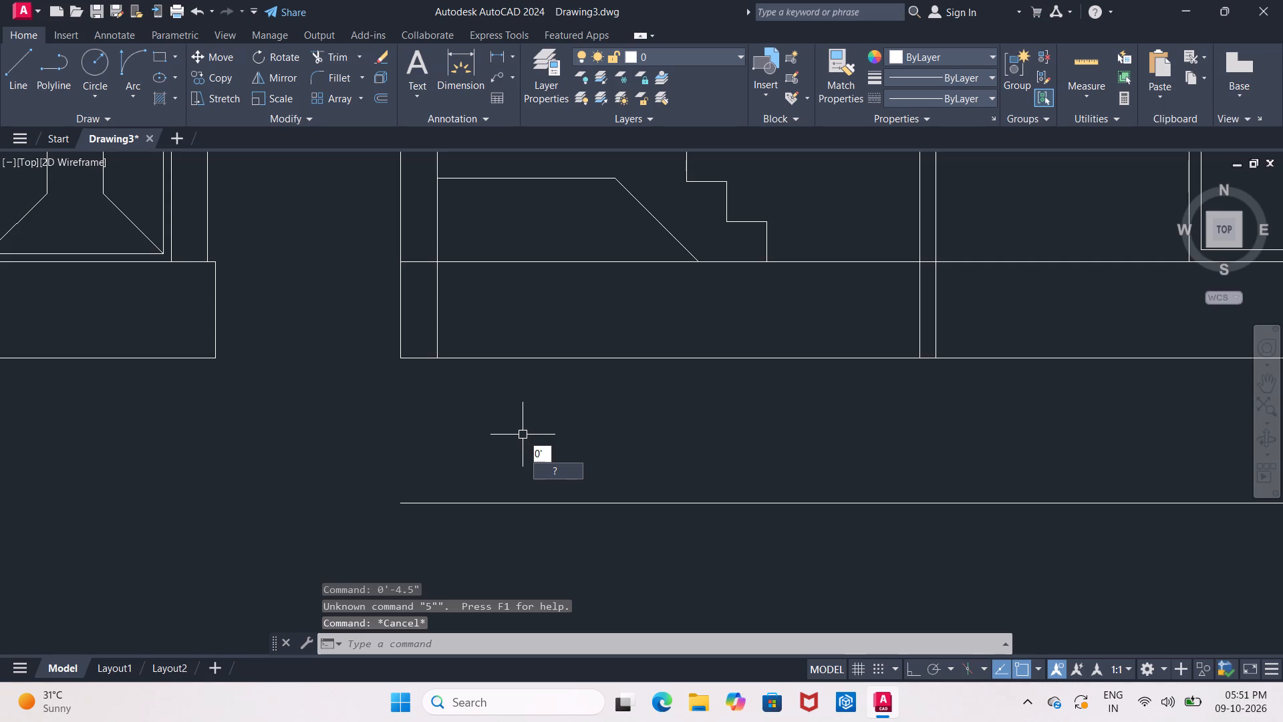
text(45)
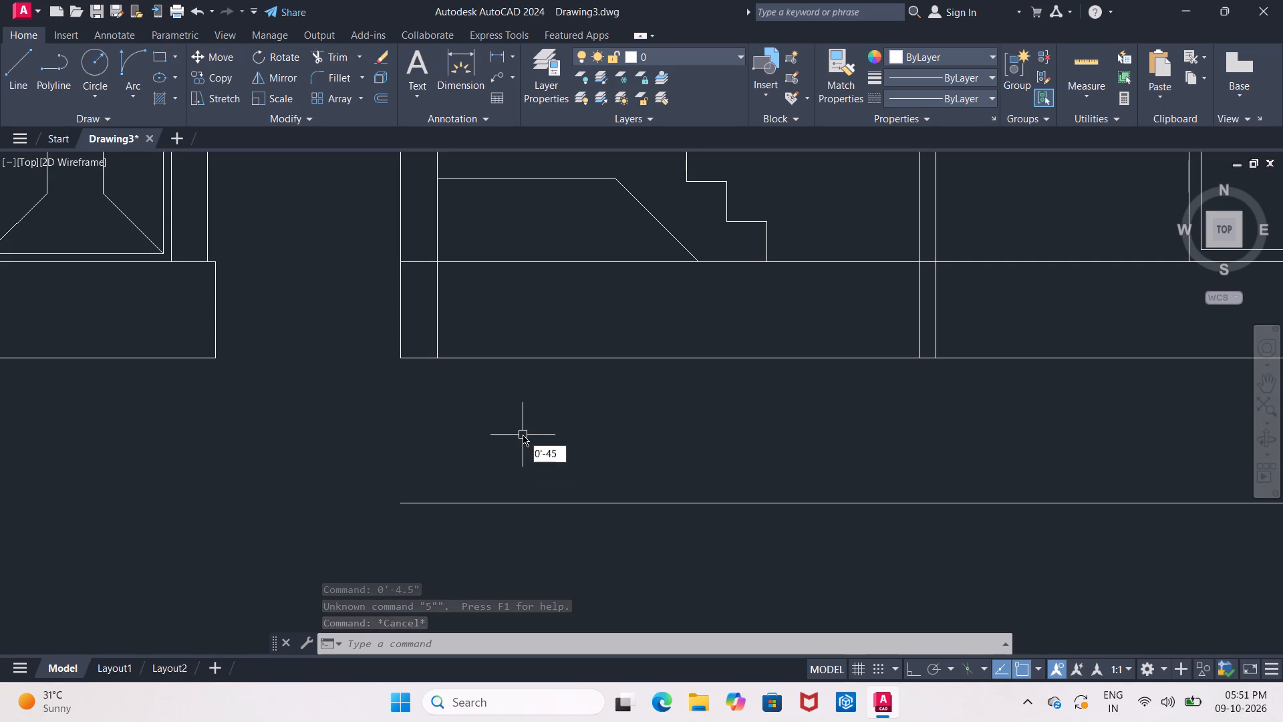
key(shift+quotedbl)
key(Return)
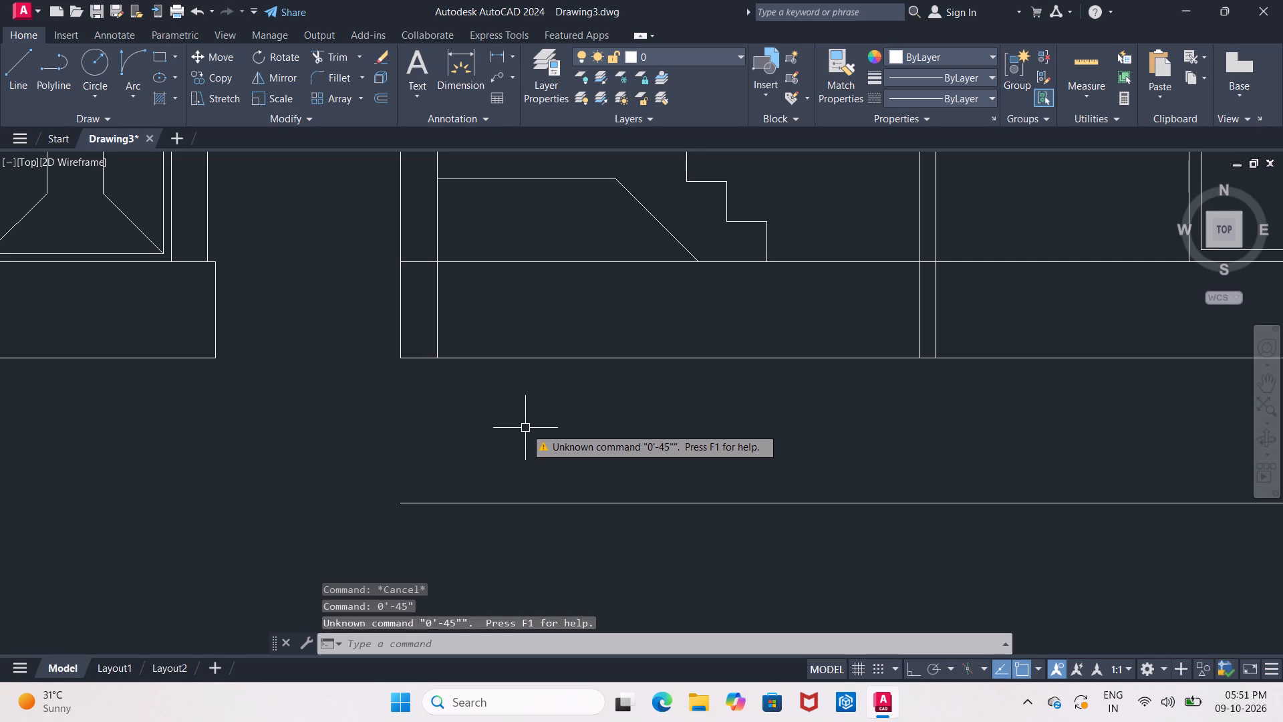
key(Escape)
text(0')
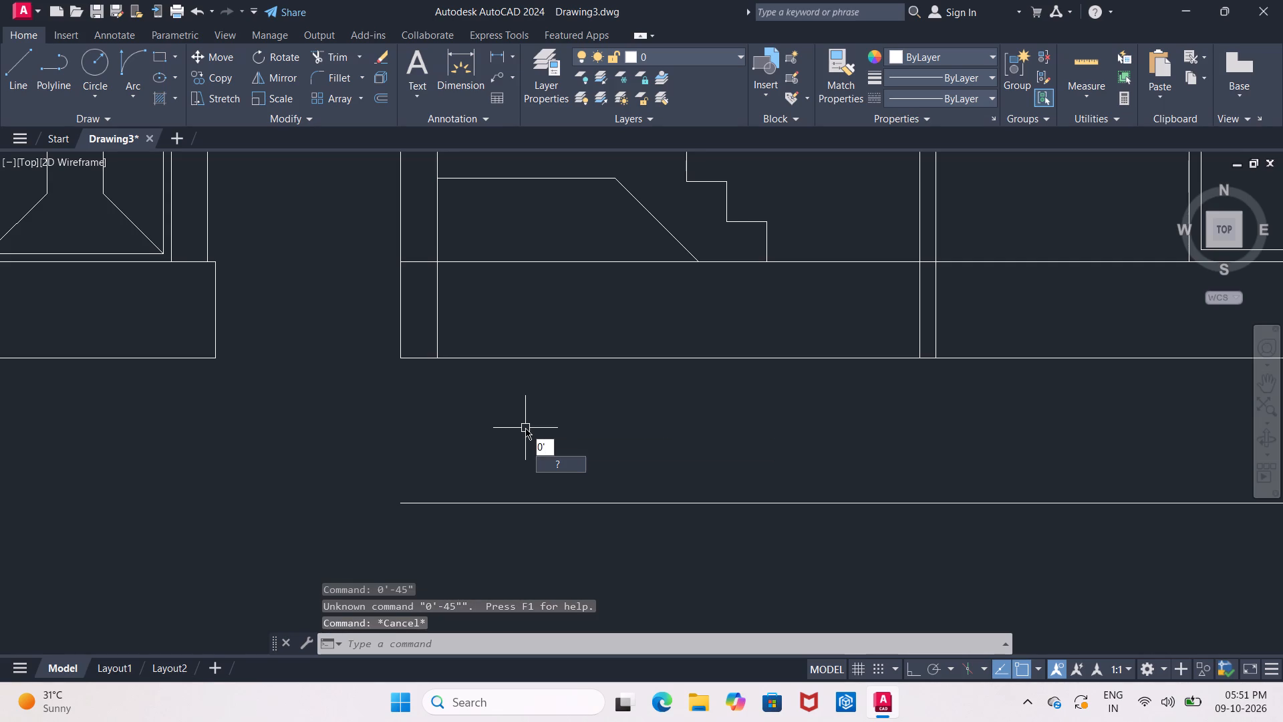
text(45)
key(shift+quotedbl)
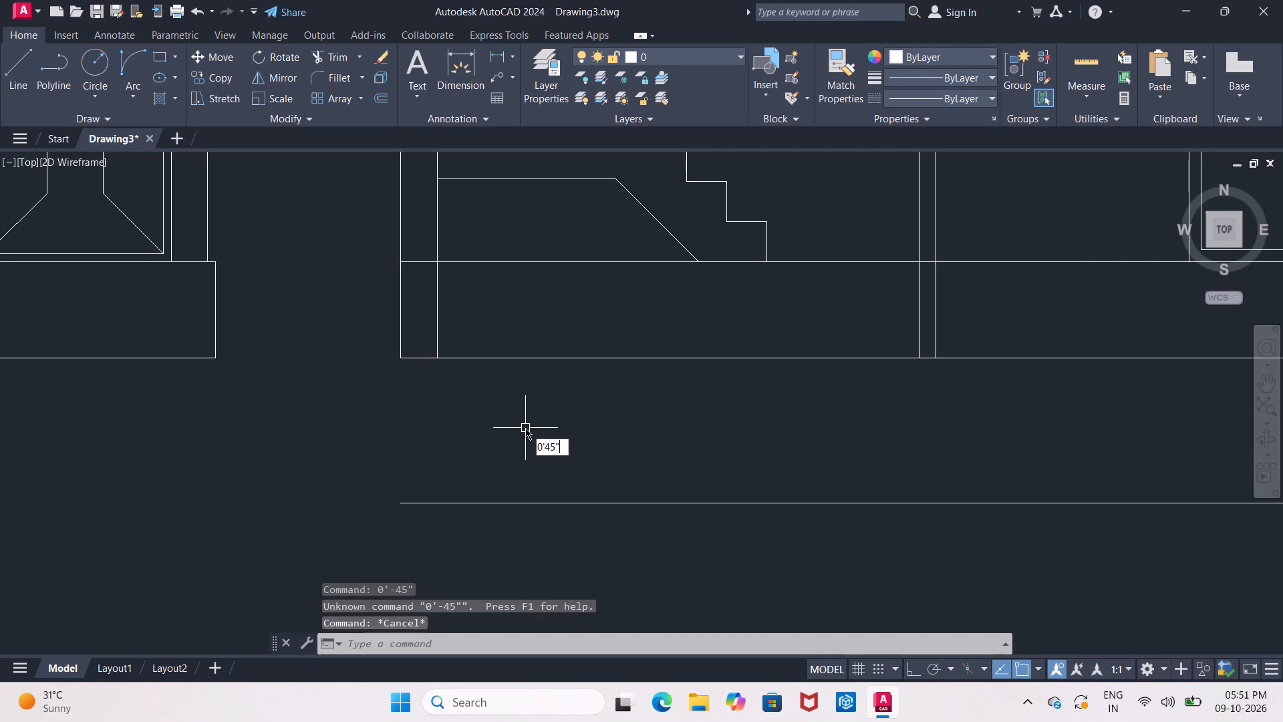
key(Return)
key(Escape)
Offset the staircase end wall's inner face line 4.5" into the wall thickness.
scroll(525, 428, up, 1)
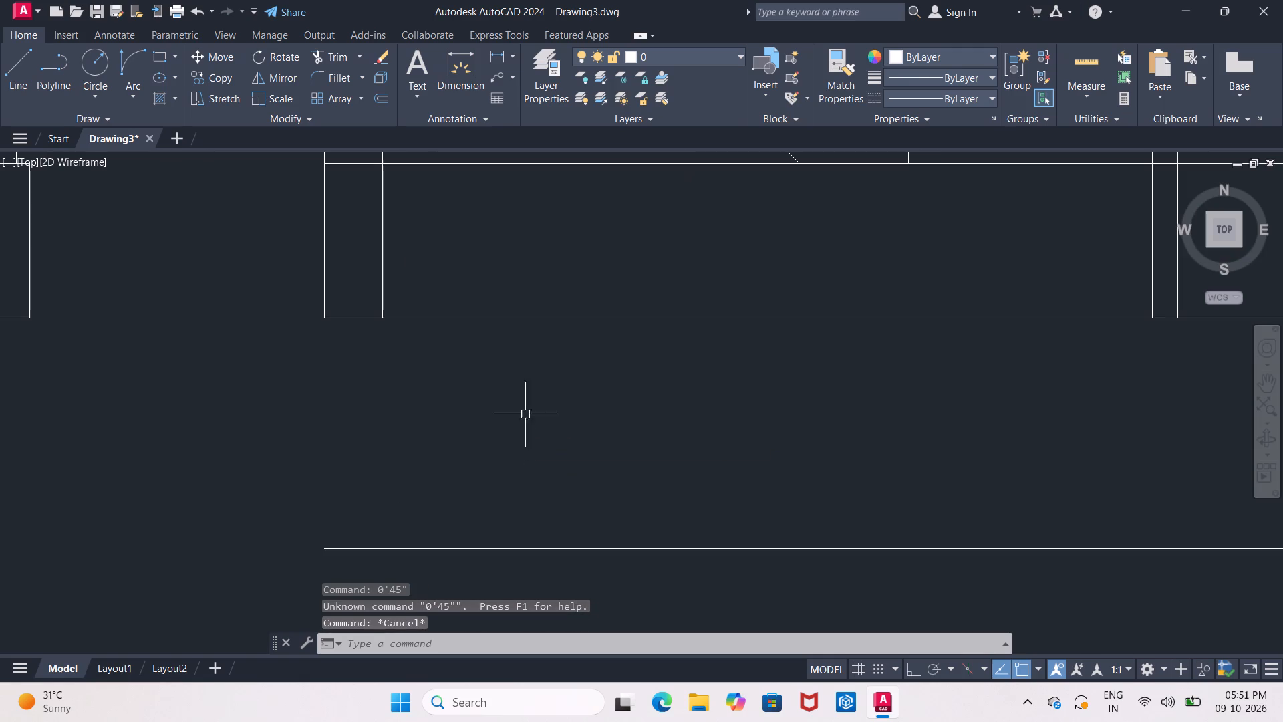
middle_drag(478, 253, 491, 391)
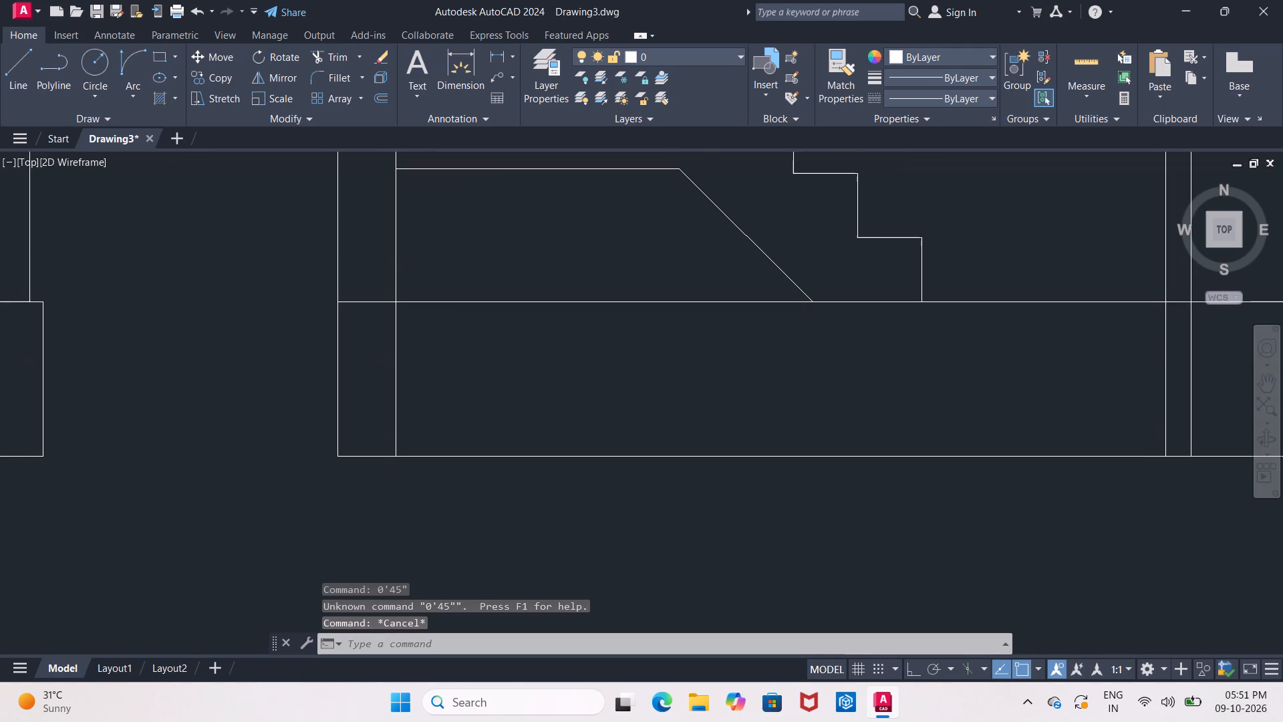
key(o)
key(Return)
key(4)
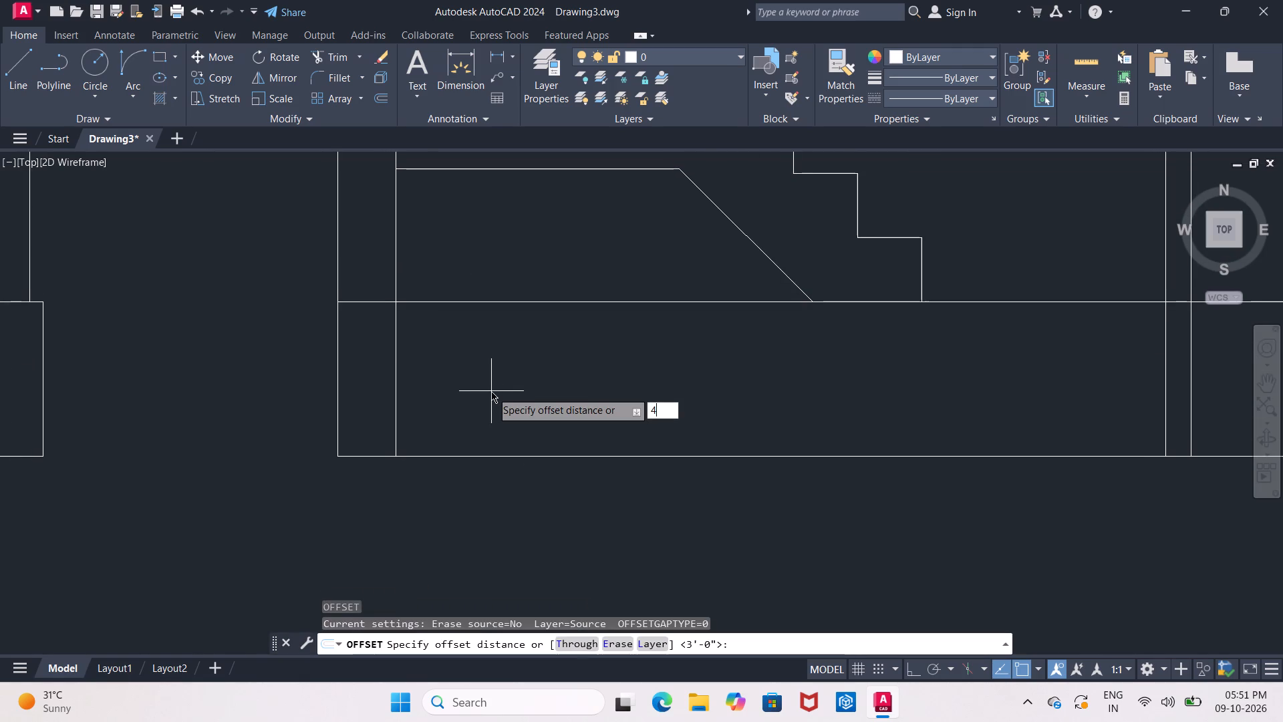
text(.5)
key(shift+quotedbl)
key(Return)
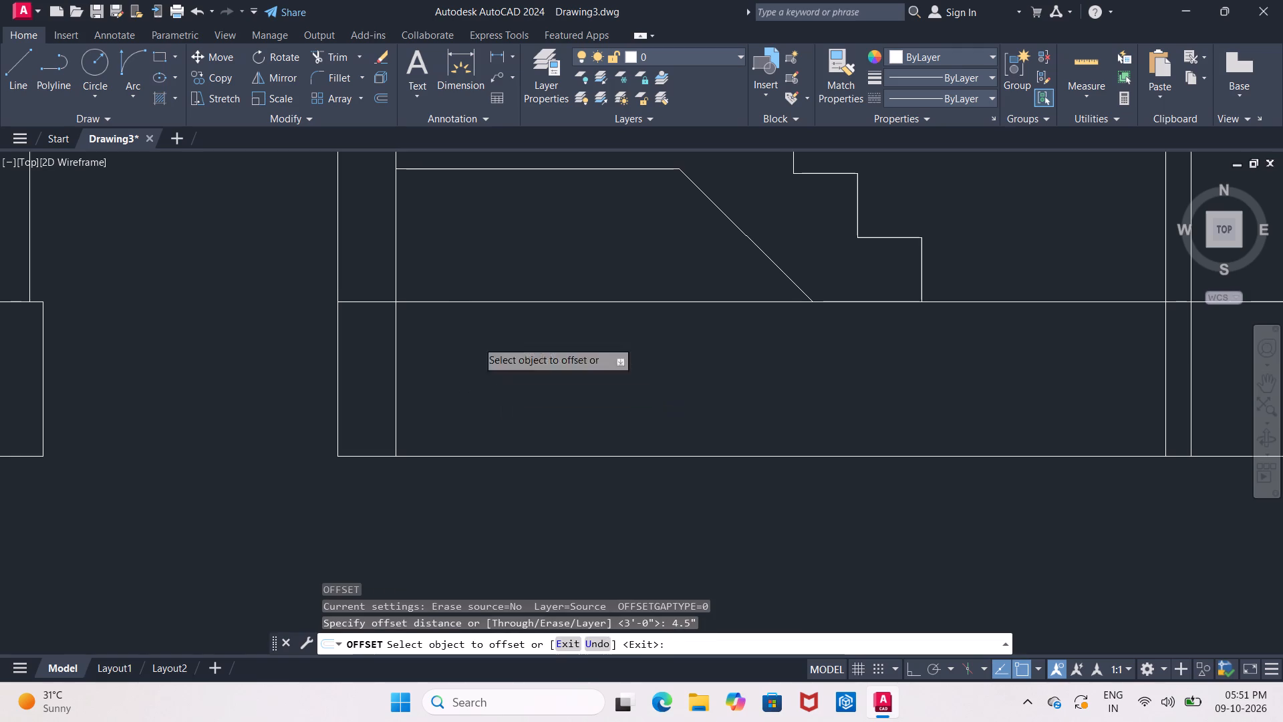
click(393, 368)
click(375, 372)
Offset the face line of the thick wall between the two door rooms 4.5" into its thickness, from the side away from the staircase.
scroll(482, 393, down, 2)
middle_drag(513, 399, 210, 398)
middle_drag(581, 408, 369, 425)
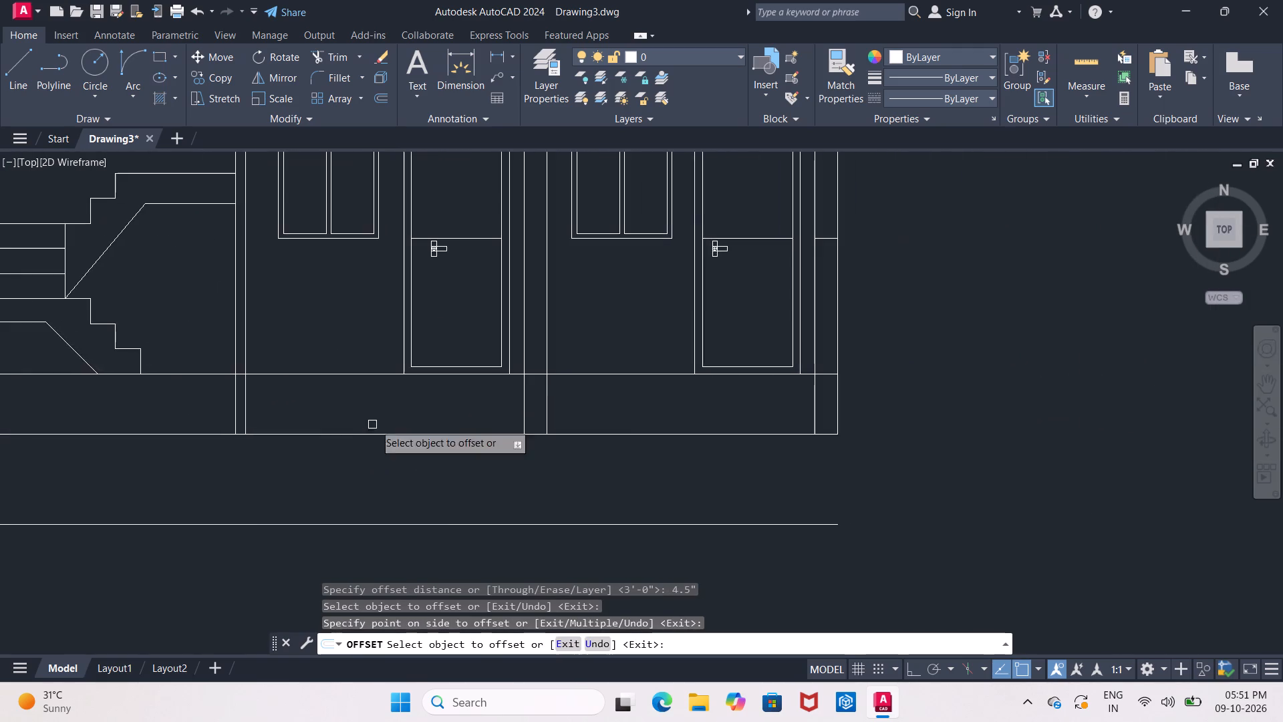
scroll(495, 406, up, 2)
click(621, 426)
click(575, 435)
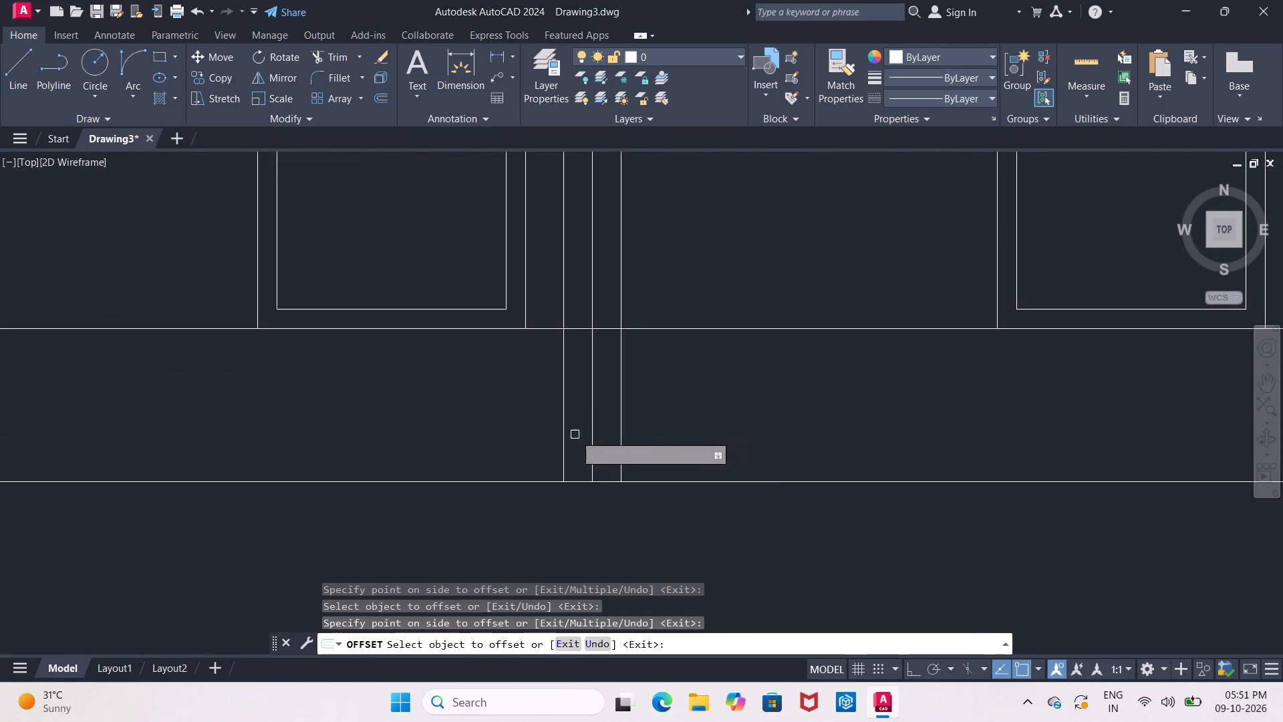
Offset the outer face line of the end wall farthest from the staircase 4.5" into the wall, and finish the offset.
scroll(677, 433, down, 2)
middle_drag(674, 433, 396, 433)
scroll(643, 459, up, 1)
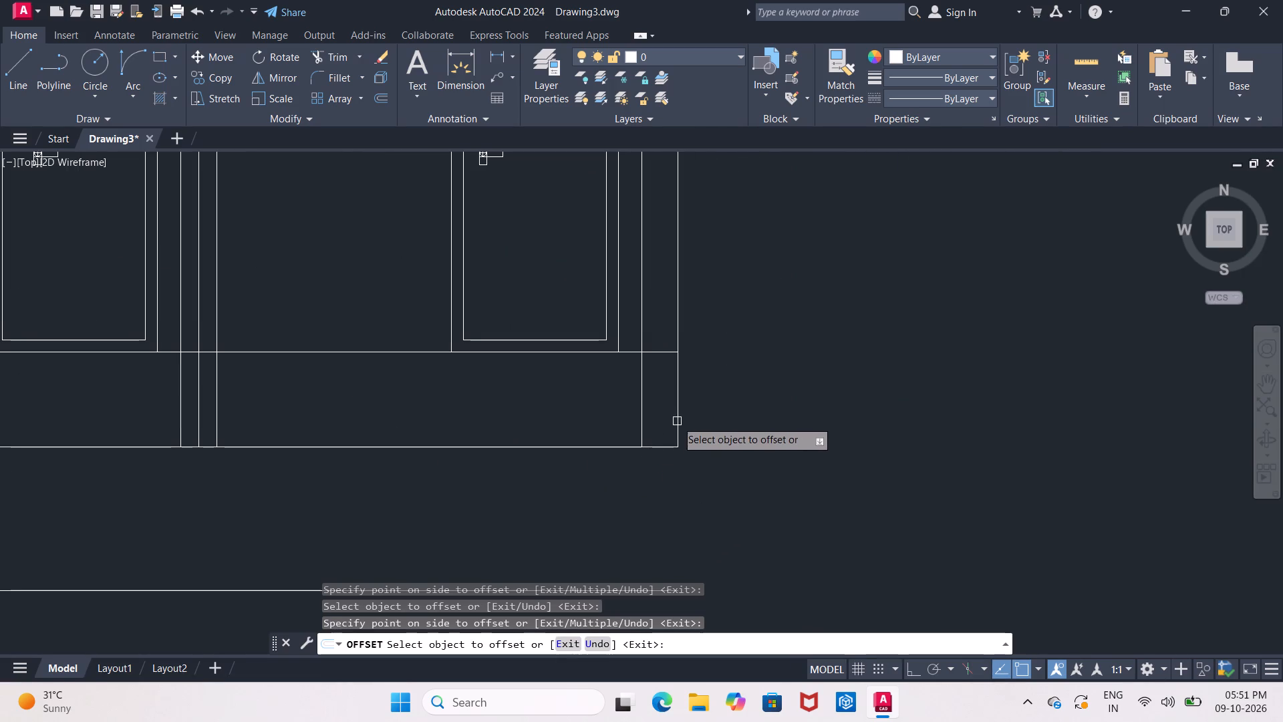
click(677, 419)
click(656, 423)
middle_drag(470, 404, 783, 398)
scroll(526, 408, down, 1)
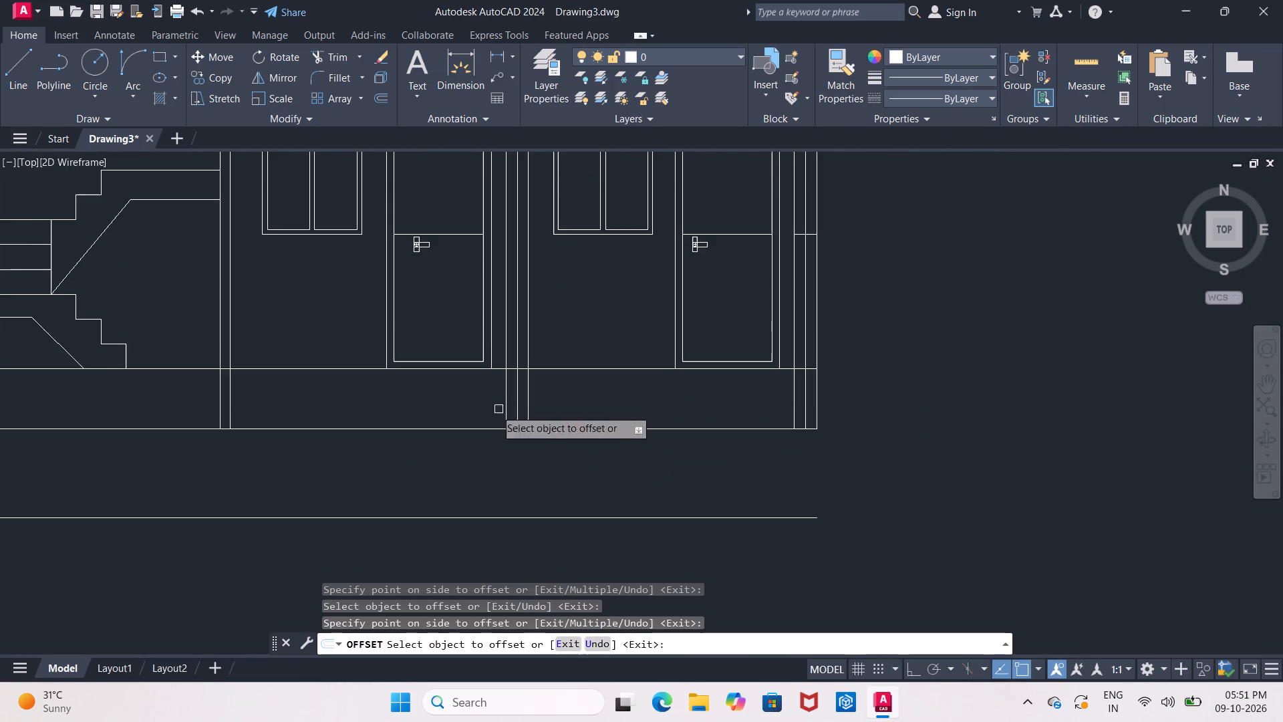
scroll(381, 403, up, 1)
middle_drag(381, 403, 540, 407)
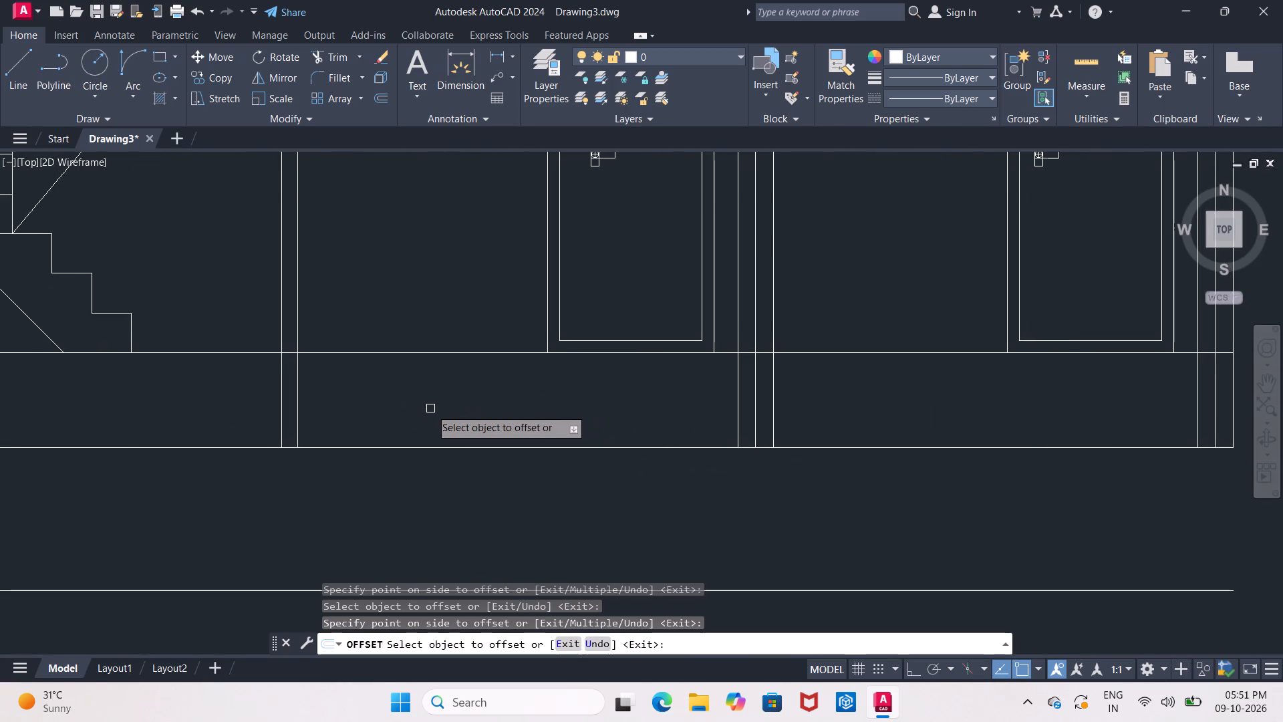
key(Escape)
Offset the thin partition's face line on the side away from the staircase by 2", once outward and once into the partition.
key(o)
key(Return)
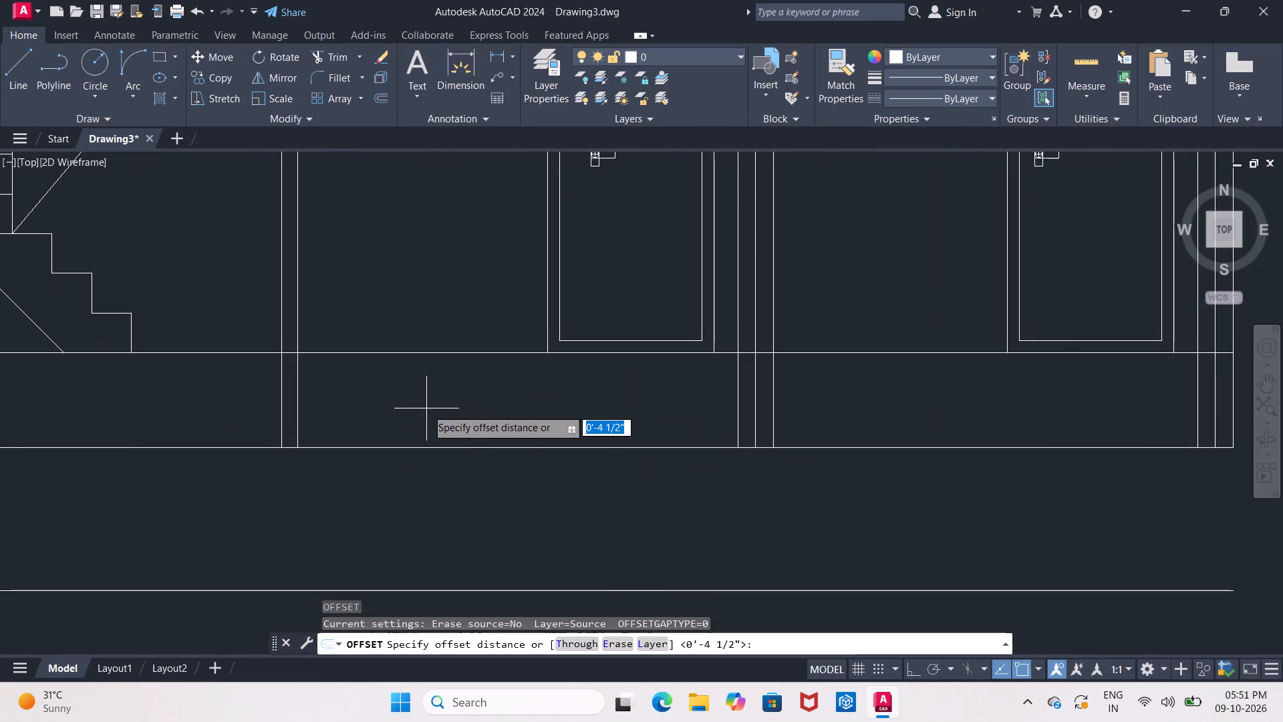
key(2)
key(Return)
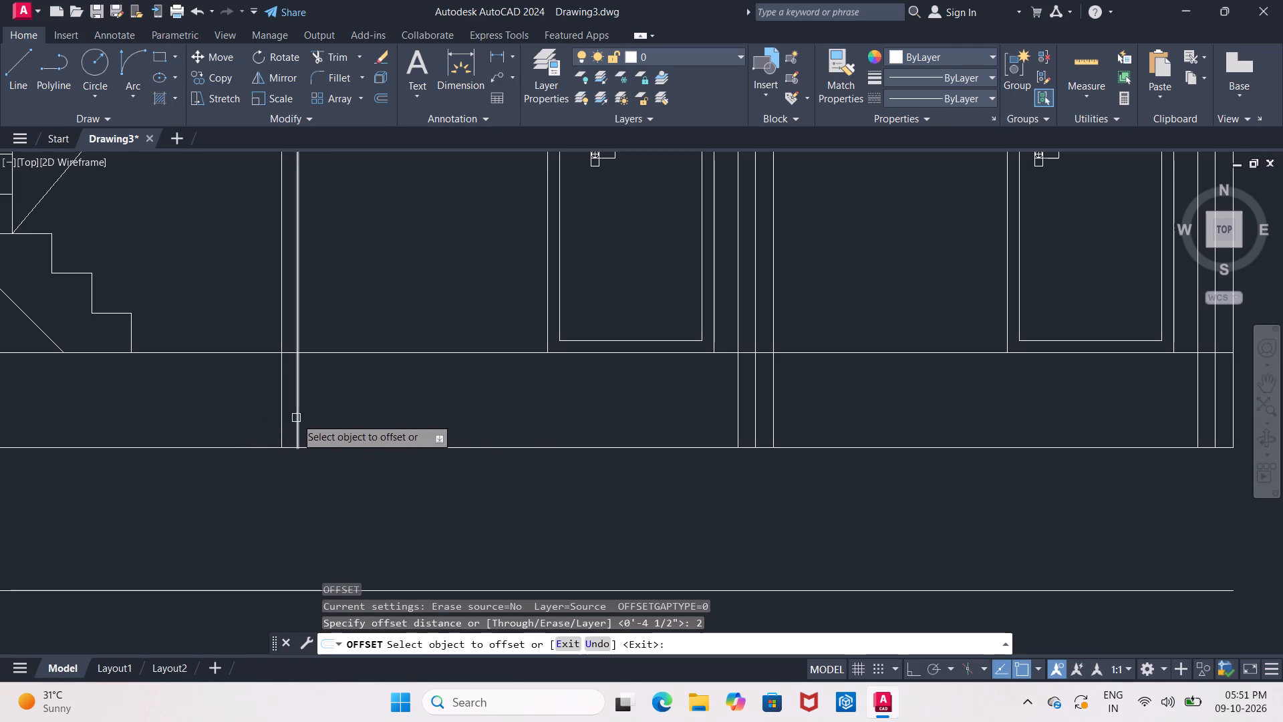
click(297, 419)
click(295, 419)
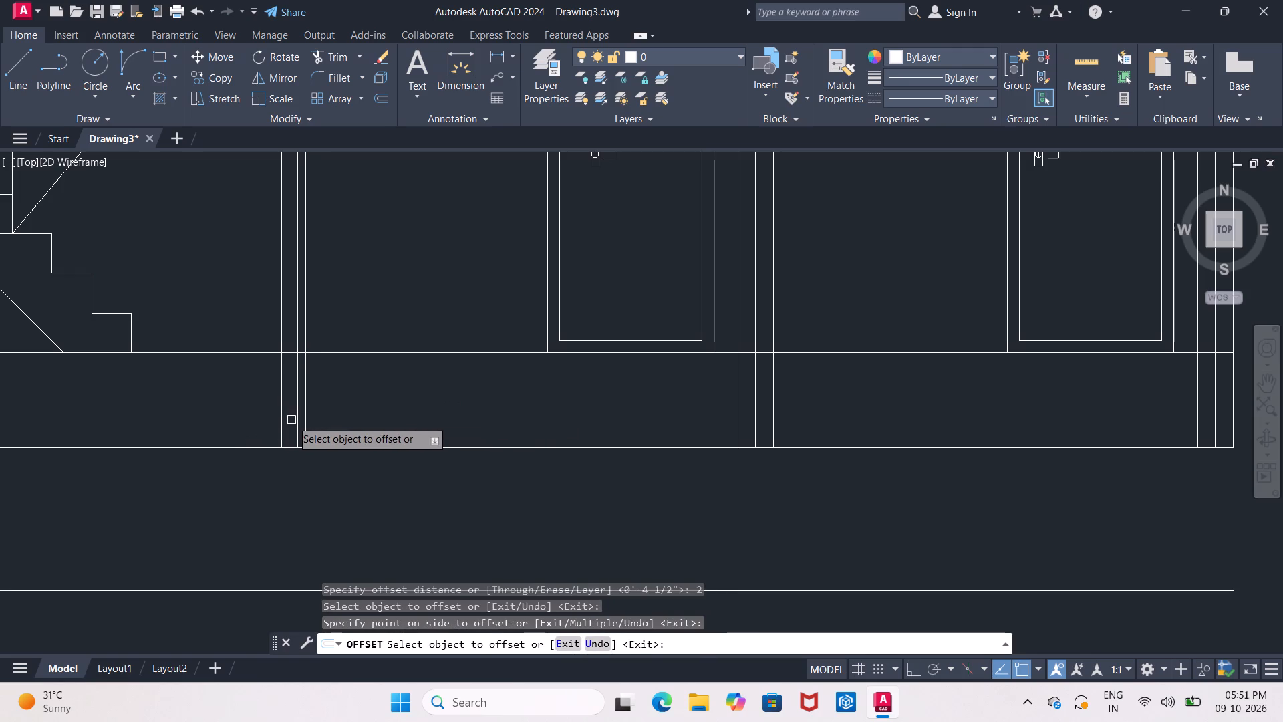
scroll(293, 420, up, 2)
click(297, 425)
click(287, 425)
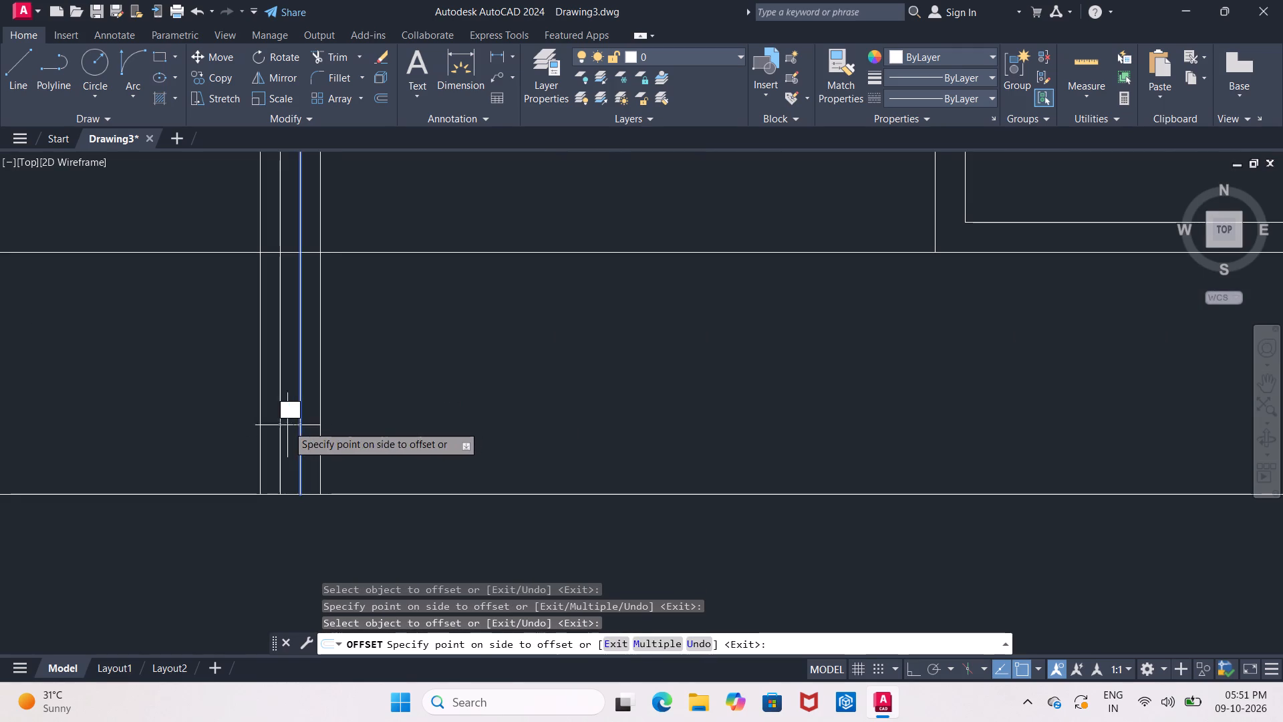
key(Escape)
Delete the 2" offset line lying outside the thin partition.
click(321, 437)
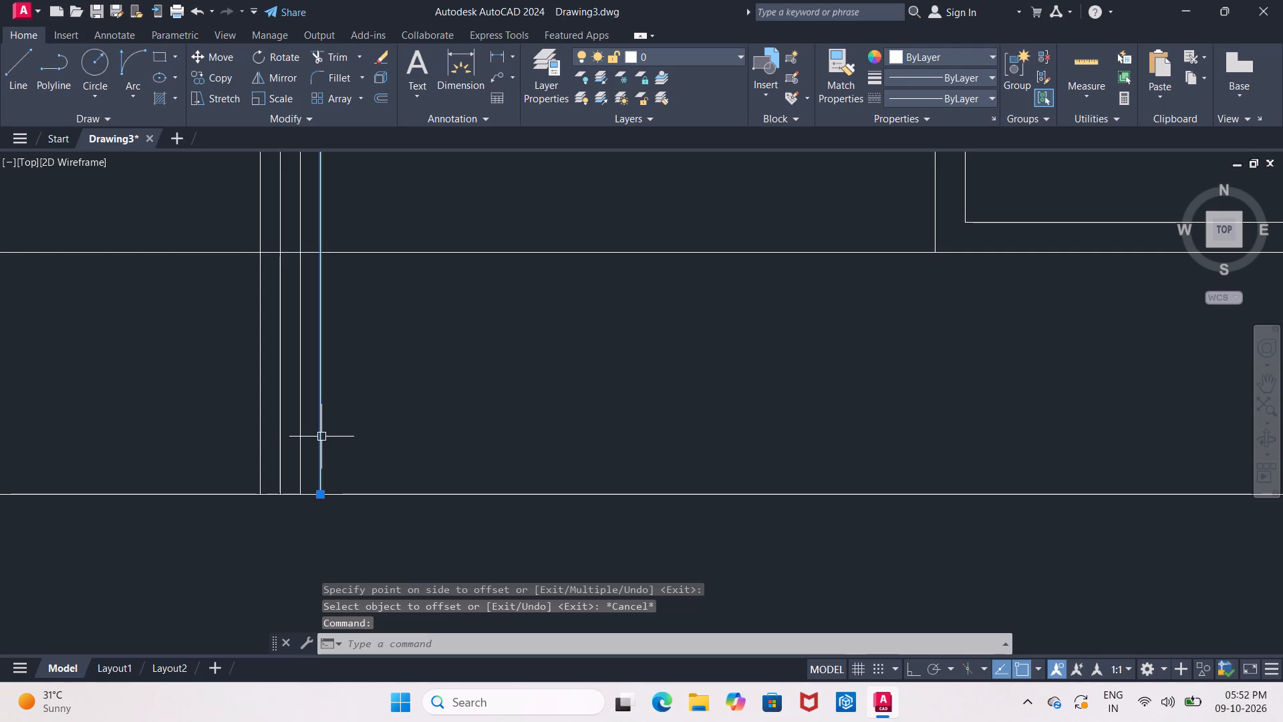
key(Delete)
Trim away the part of the staircase-side end wall's centre line that lies above the plinth top.
scroll(331, 433, down, 3)
middle_drag(411, 434, 708, 420)
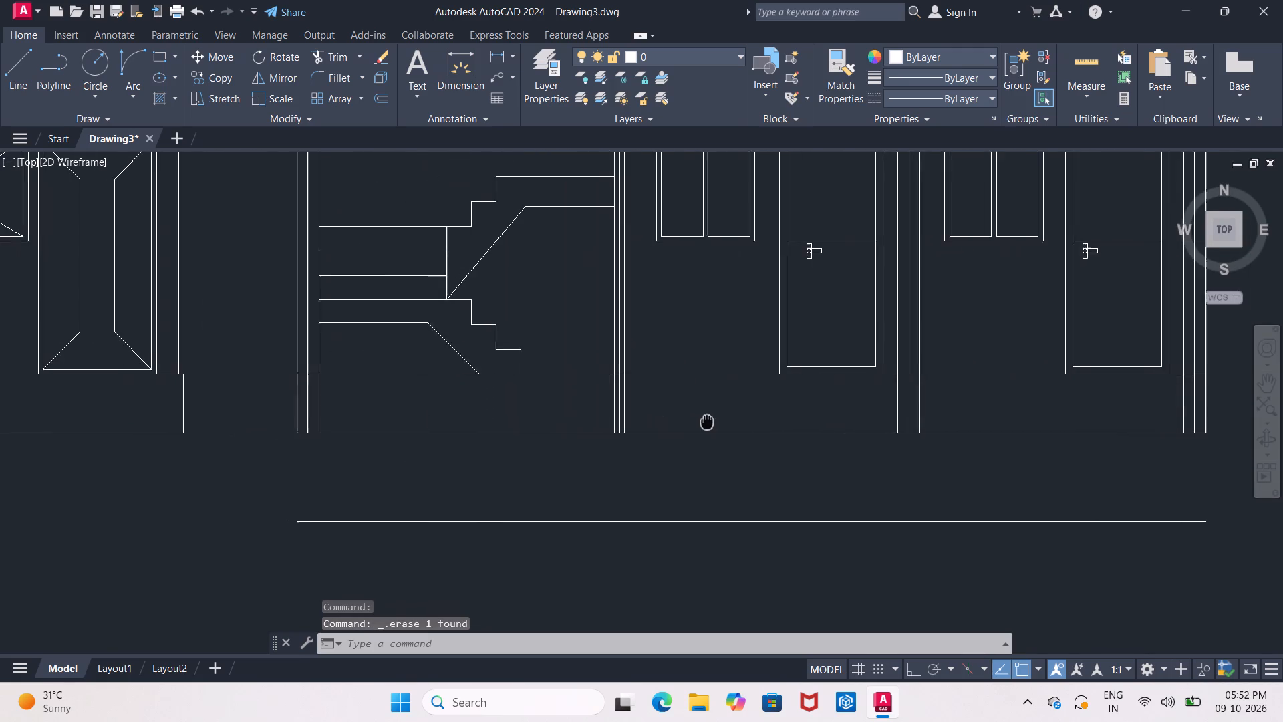
middle_drag(708, 420, 749, 411)
middle_drag(398, 403, 478, 423)
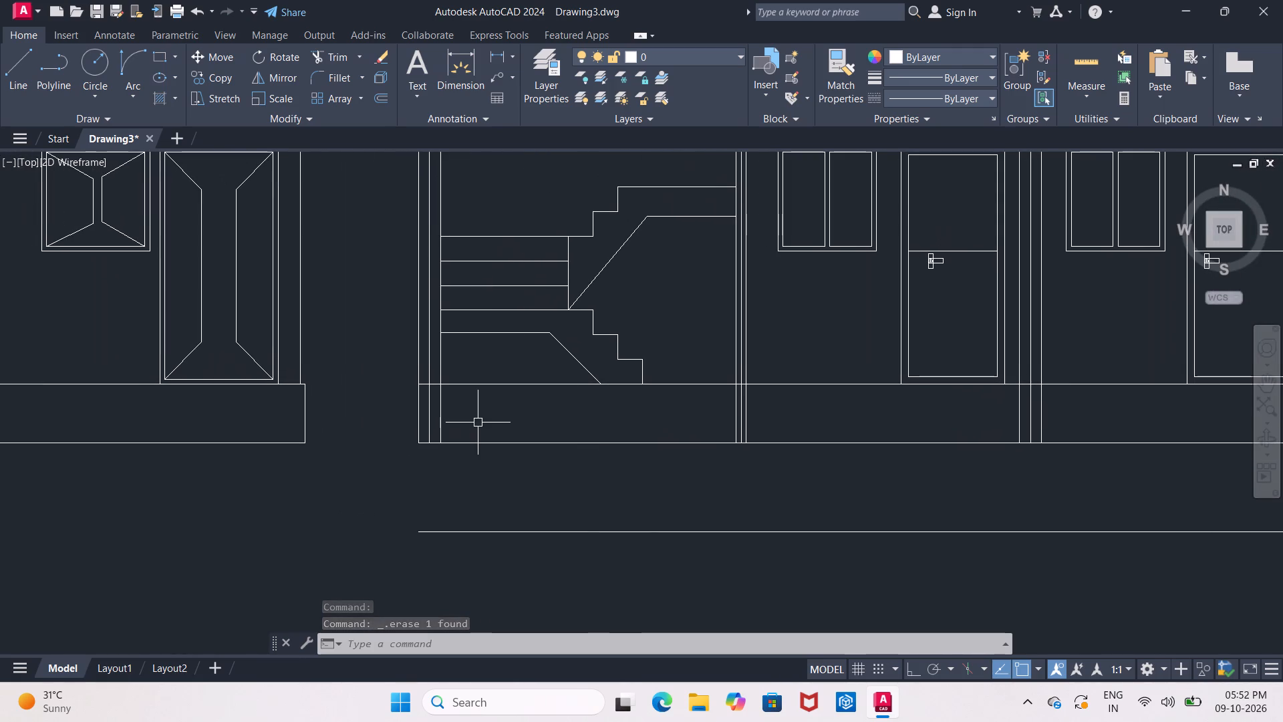
key(Escape)
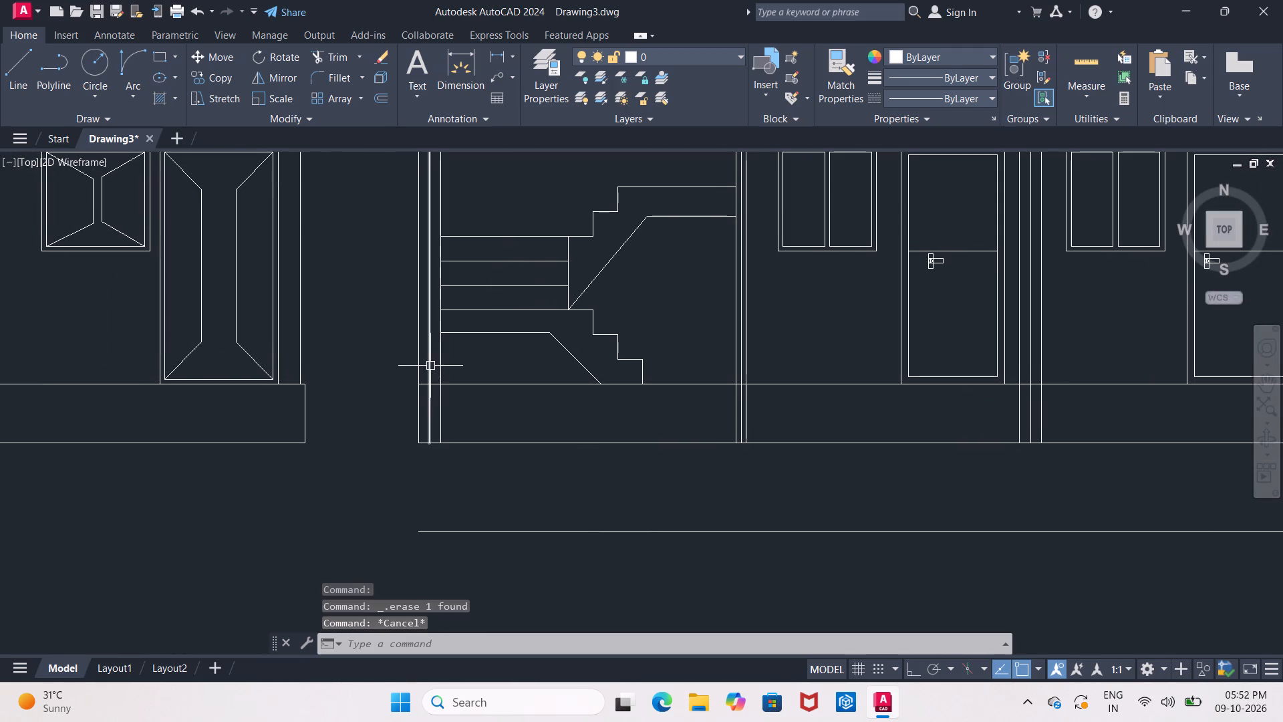
key(t)
key(r)
key(Return)
key(Return)
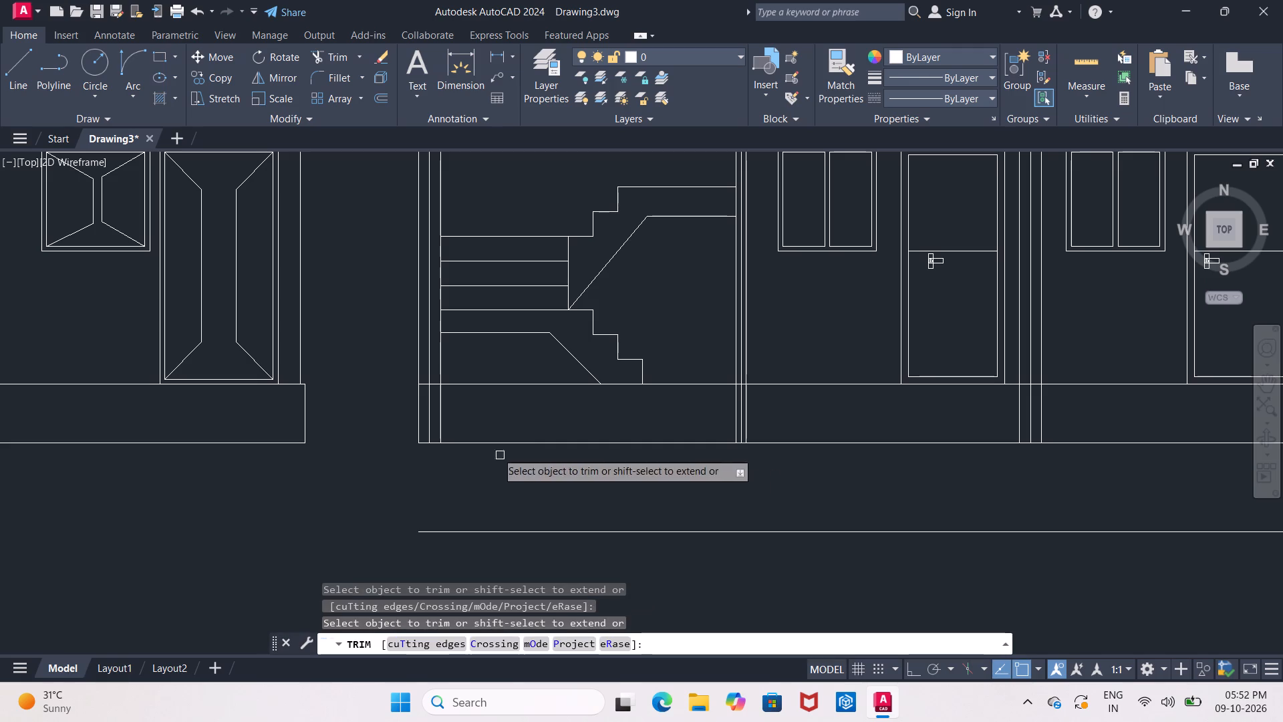
click(428, 364)
Trim the centre lines of the thick wall between the door rooms and the far end wall above the plinth top.
scroll(680, 390, up, 2)
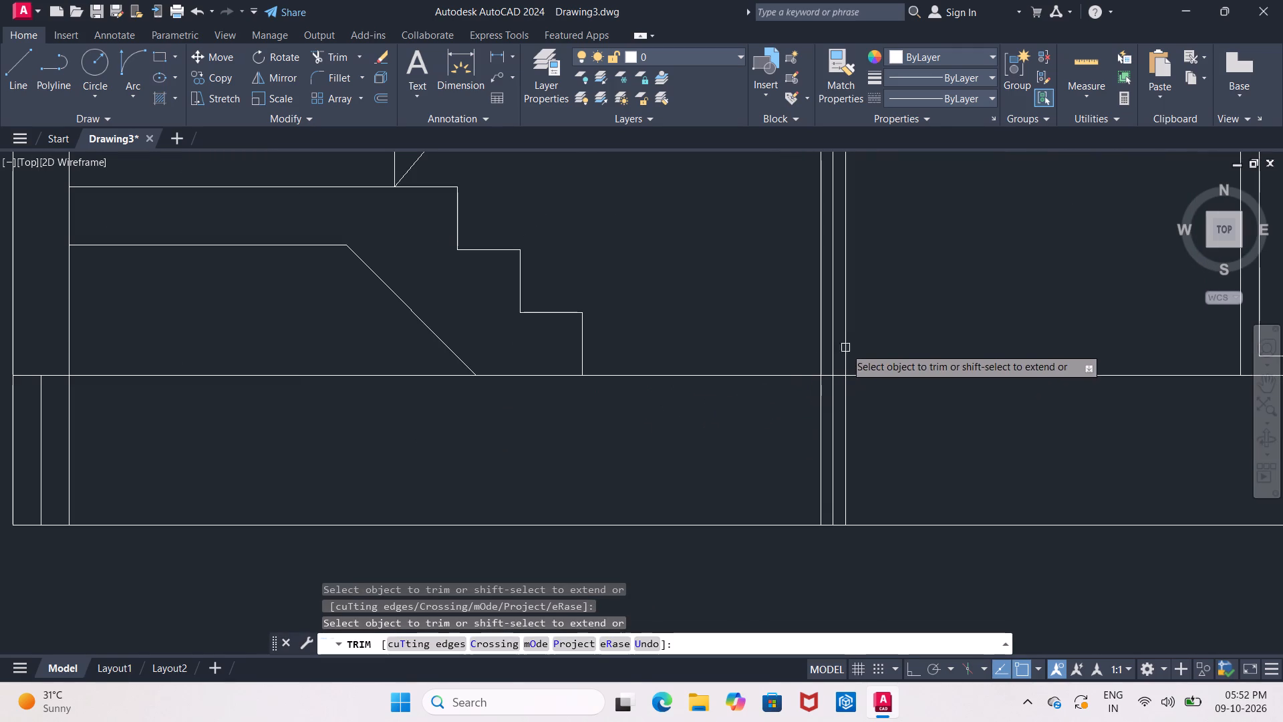
scroll(831, 356, down, 2)
middle_drag(831, 356, 382, 360)
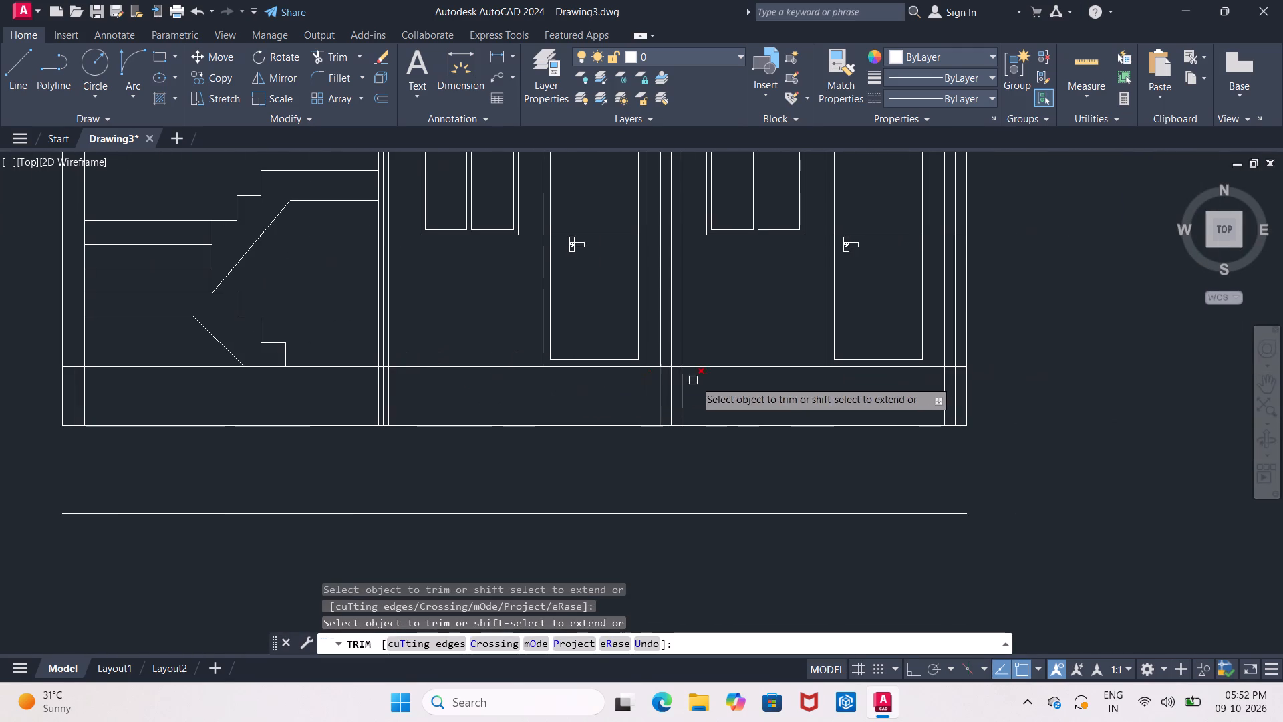
click(670, 351)
middle_drag(901, 364, 627, 373)
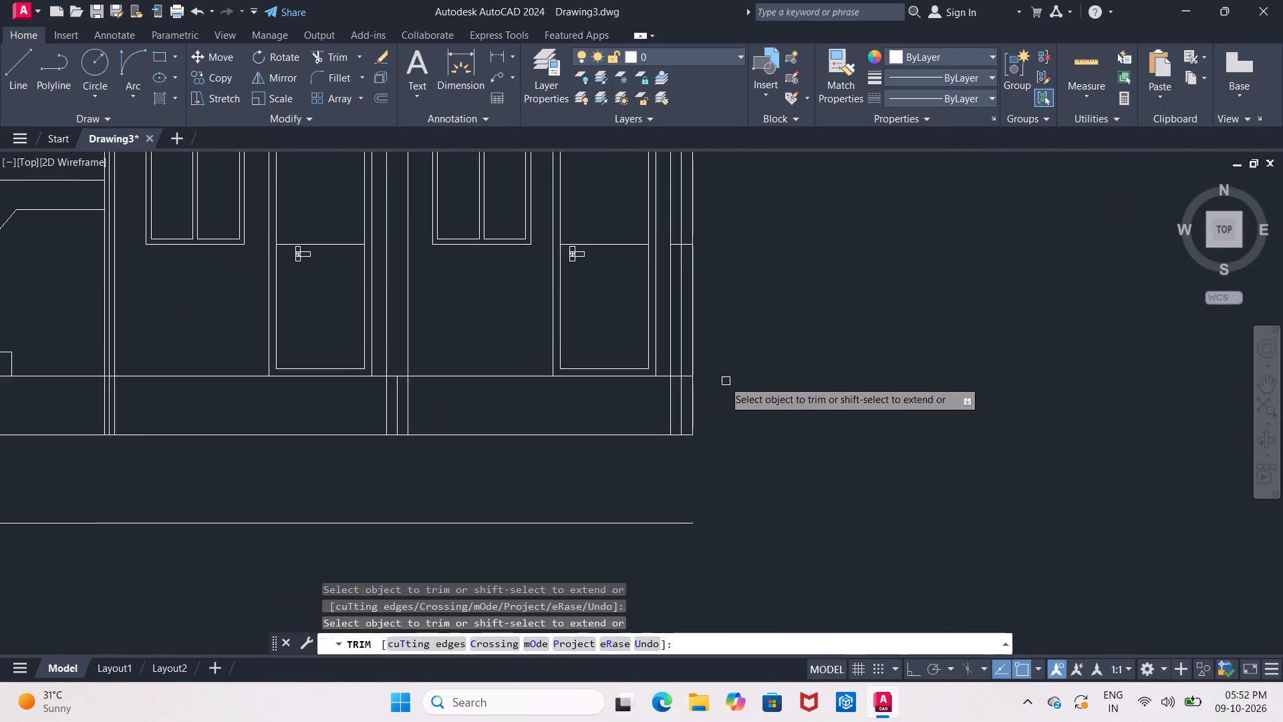
click(682, 362)
scroll(750, 360, down, 1)
middle_drag(750, 367, 744, 414)
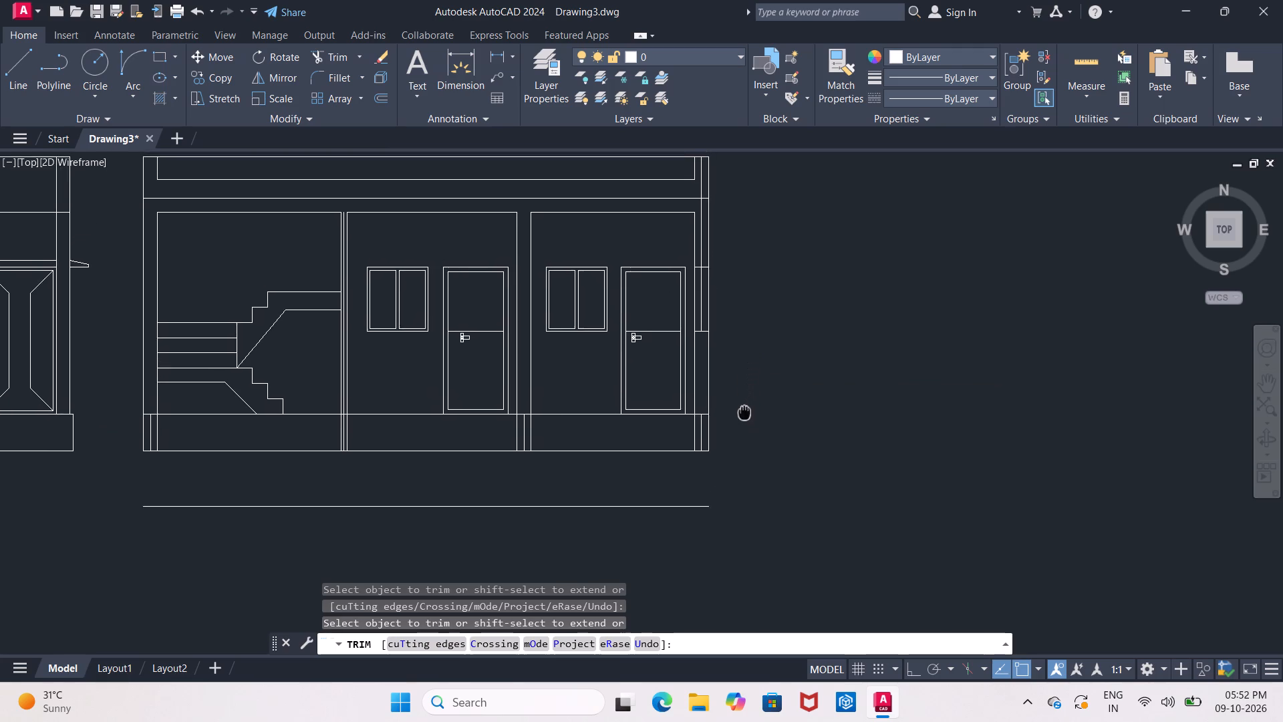
middle_drag(744, 414, 747, 450)
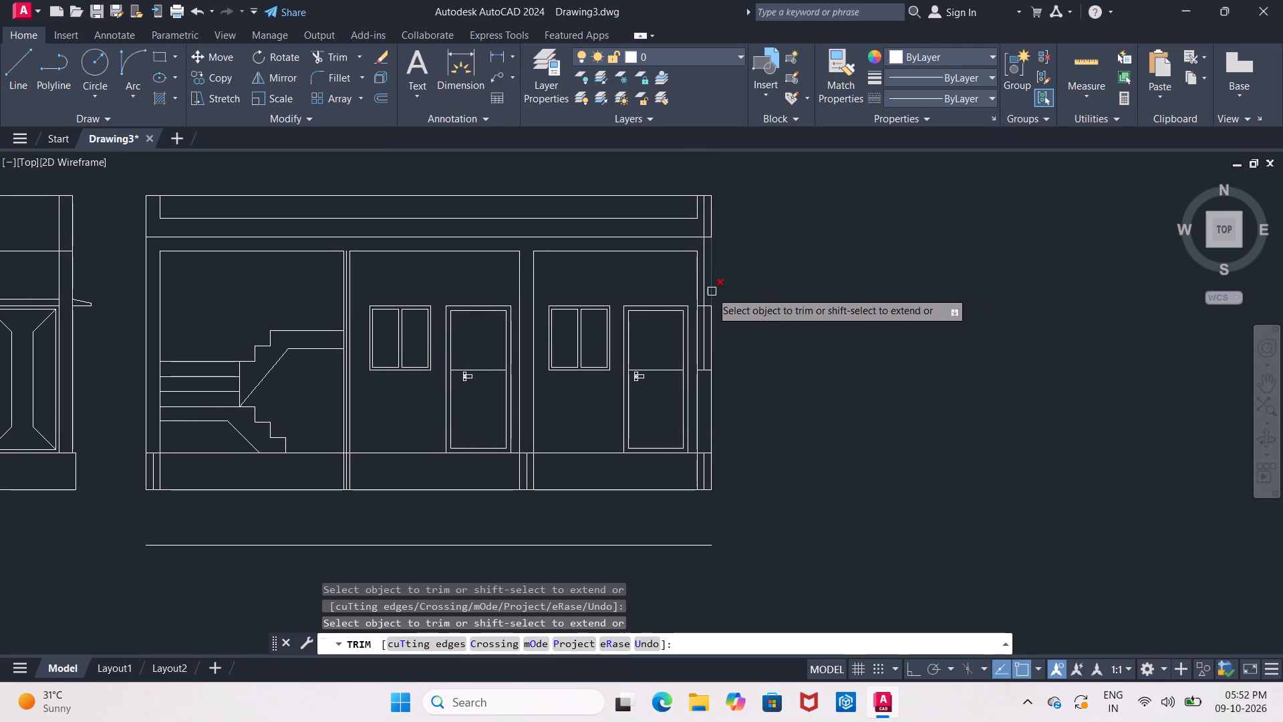
middle_drag(752, 327, 962, 152)
middle_drag(335, 342, 456, 407)
scroll(456, 406, up, 2)
middle_drag(448, 398, 380, 381)
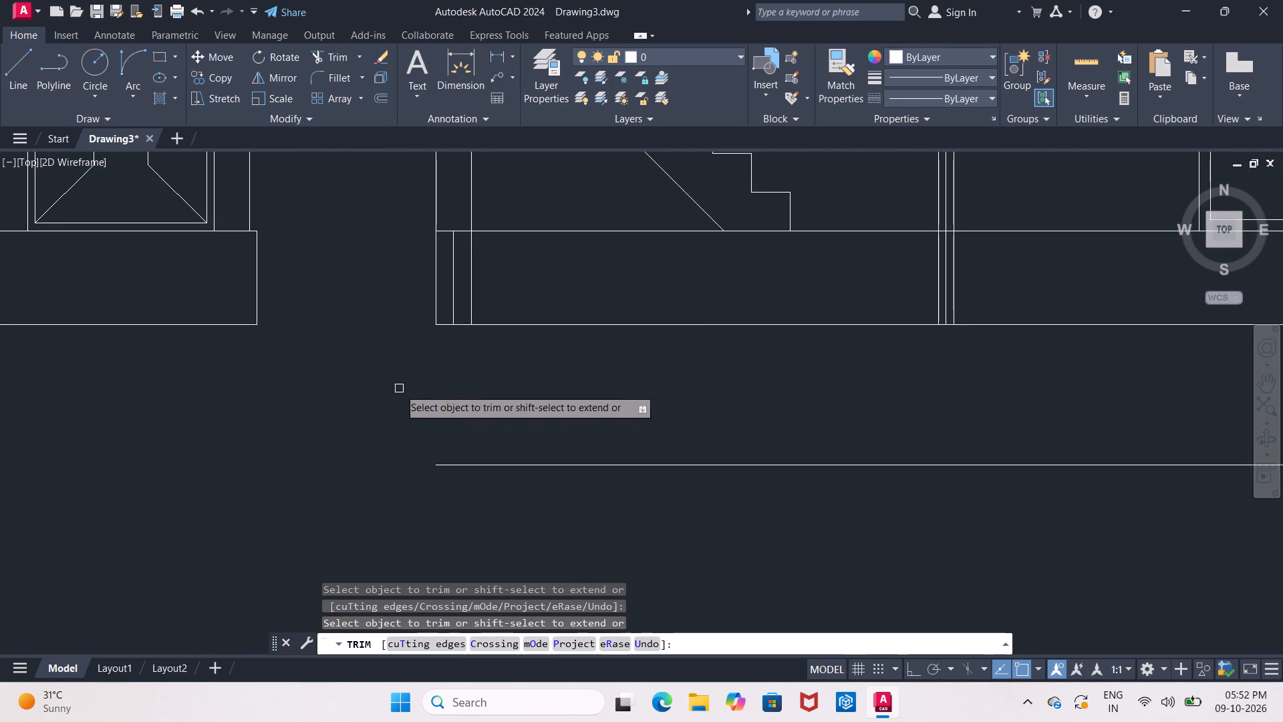
key(Escape)
Extend the centre lines of both end walls, the thin partition and the thick middle wall down to the foundation base line.
text(EX)
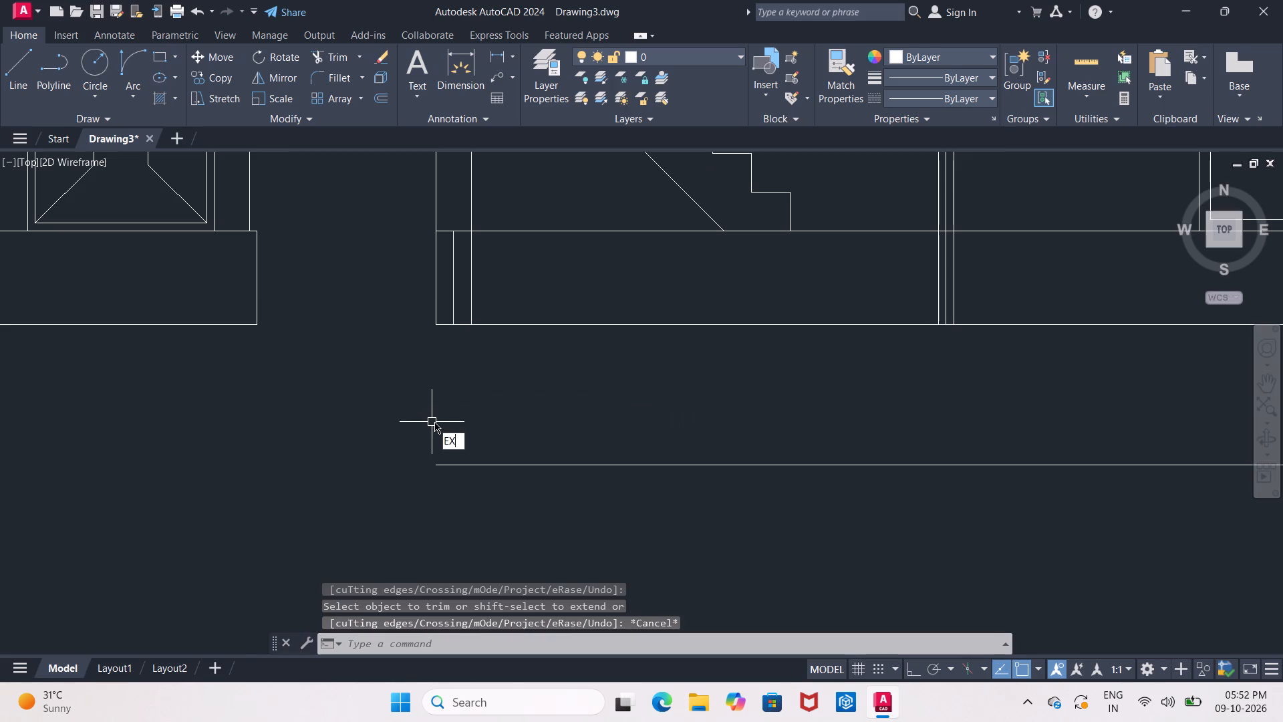
key(Return)
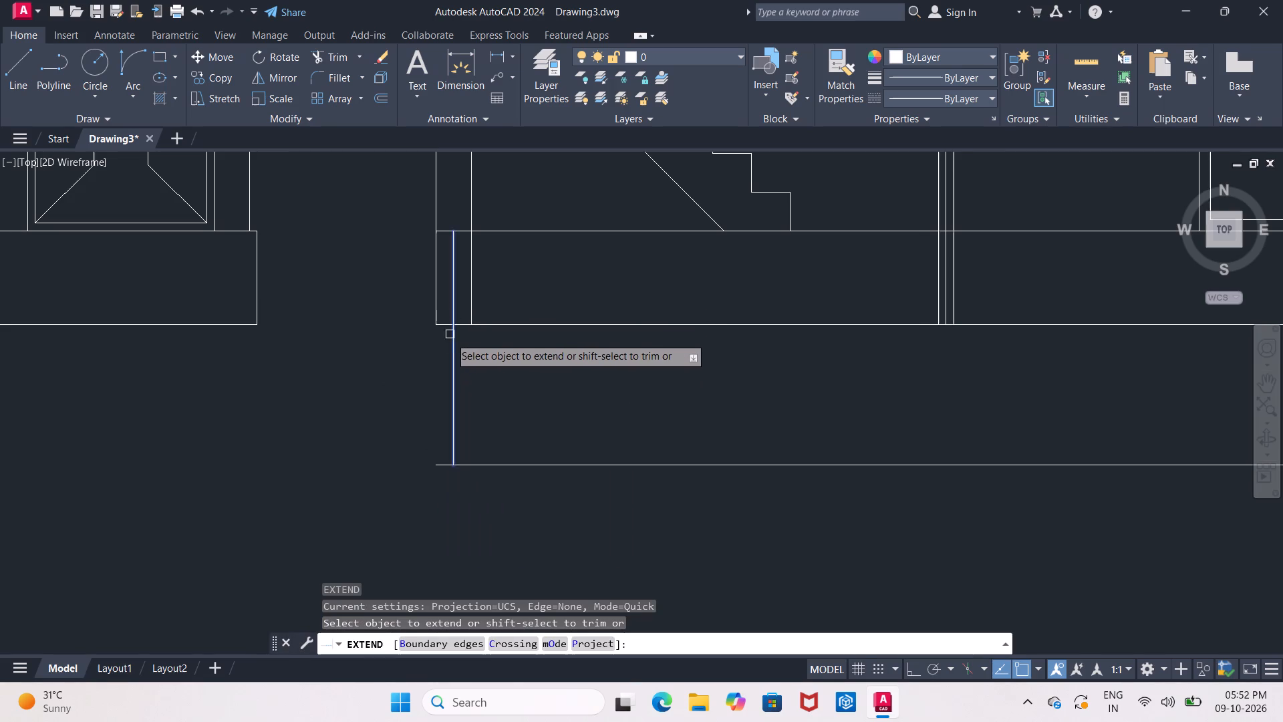
click(453, 309)
scroll(486, 366, down, 2)
middle_drag(484, 372, 264, 379)
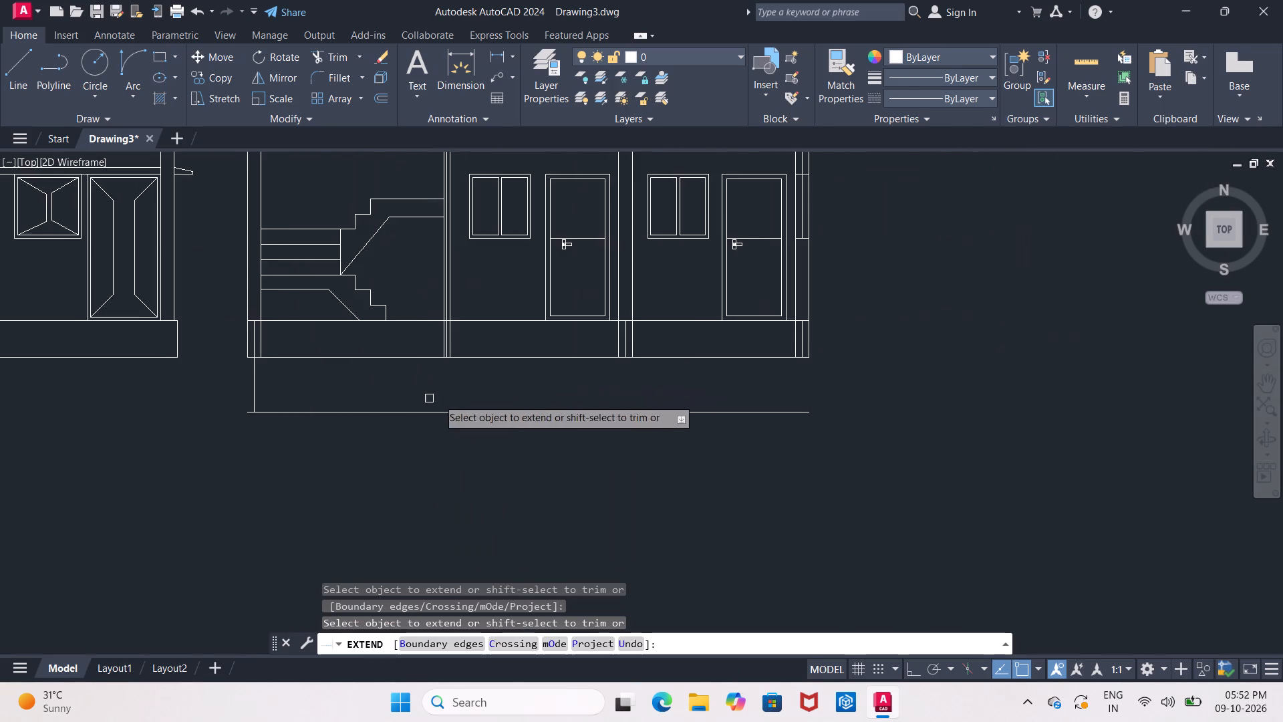
scroll(462, 389, up, 2)
middle_drag(458, 384, 513, 450)
click(478, 362)
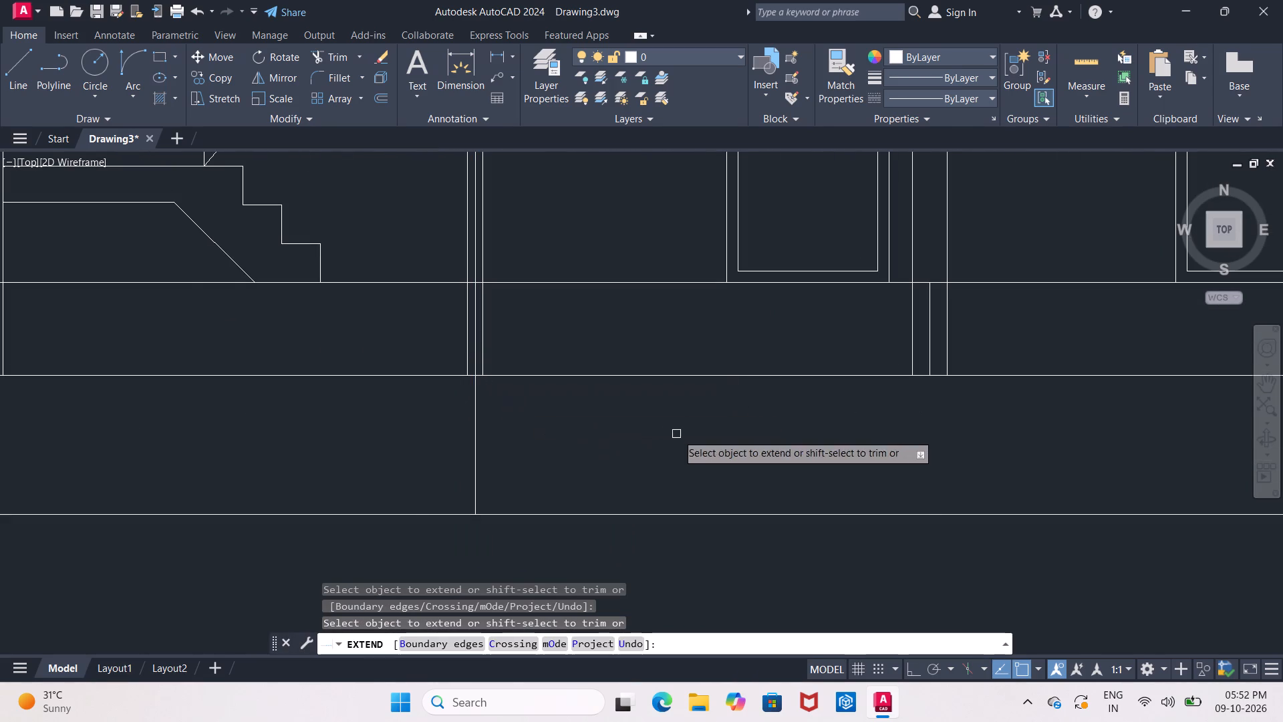
middle_drag(678, 434, 396, 433)
click(646, 348)
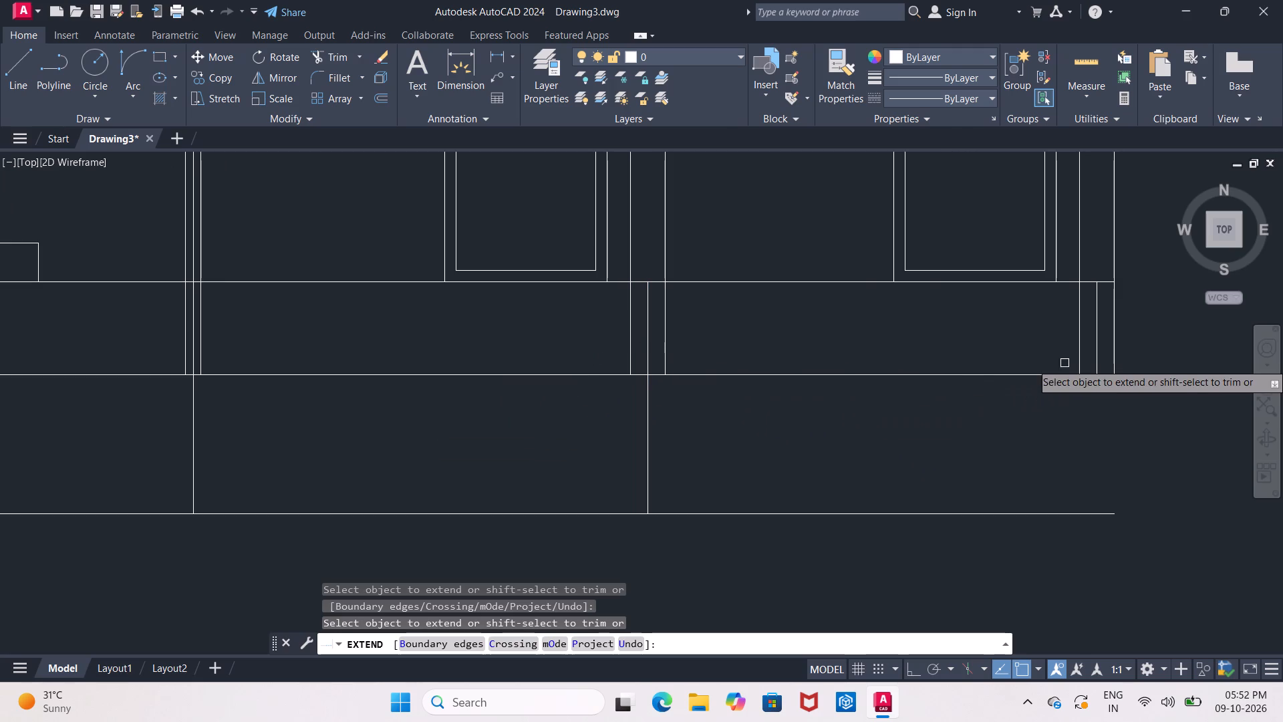
click(1100, 358)
middle_drag(835, 508, 1062, 421)
middle_drag(173, 351, 658, 405)
key(Escape)
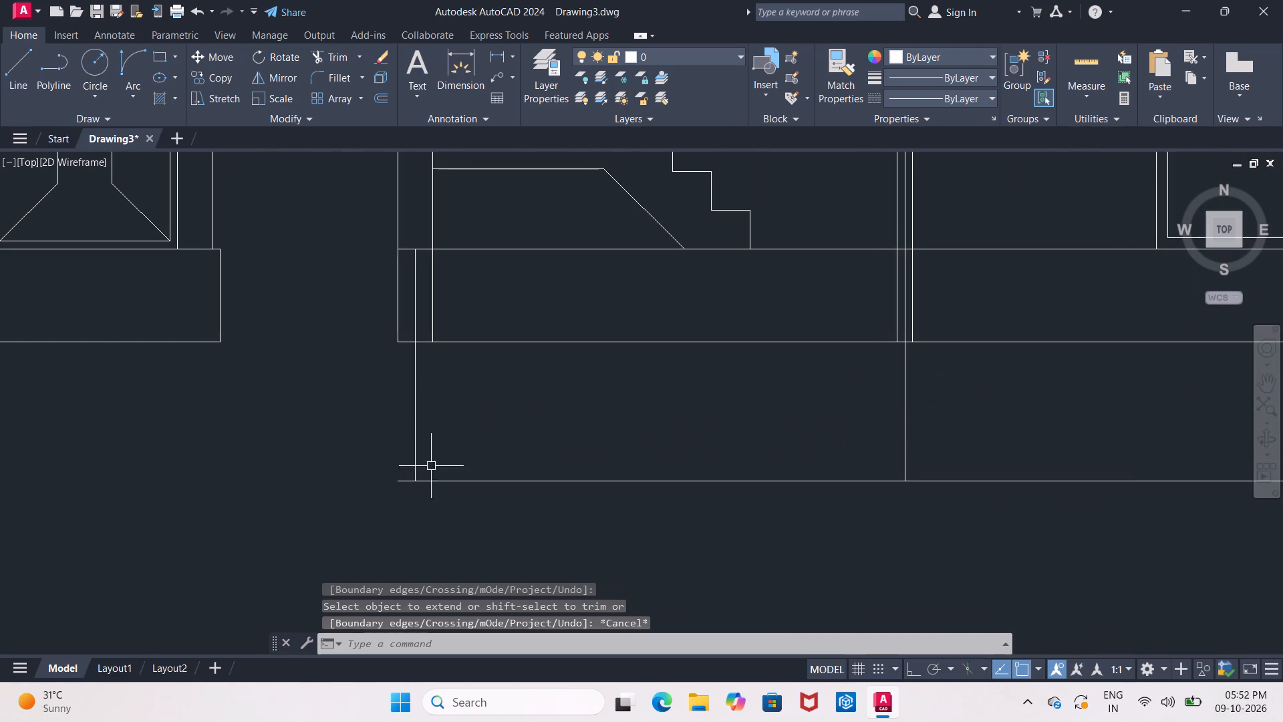
Extend both face lines of the staircase-side end wall down to the foundation base line.
text(EX)
key(Return)
click(397, 334)
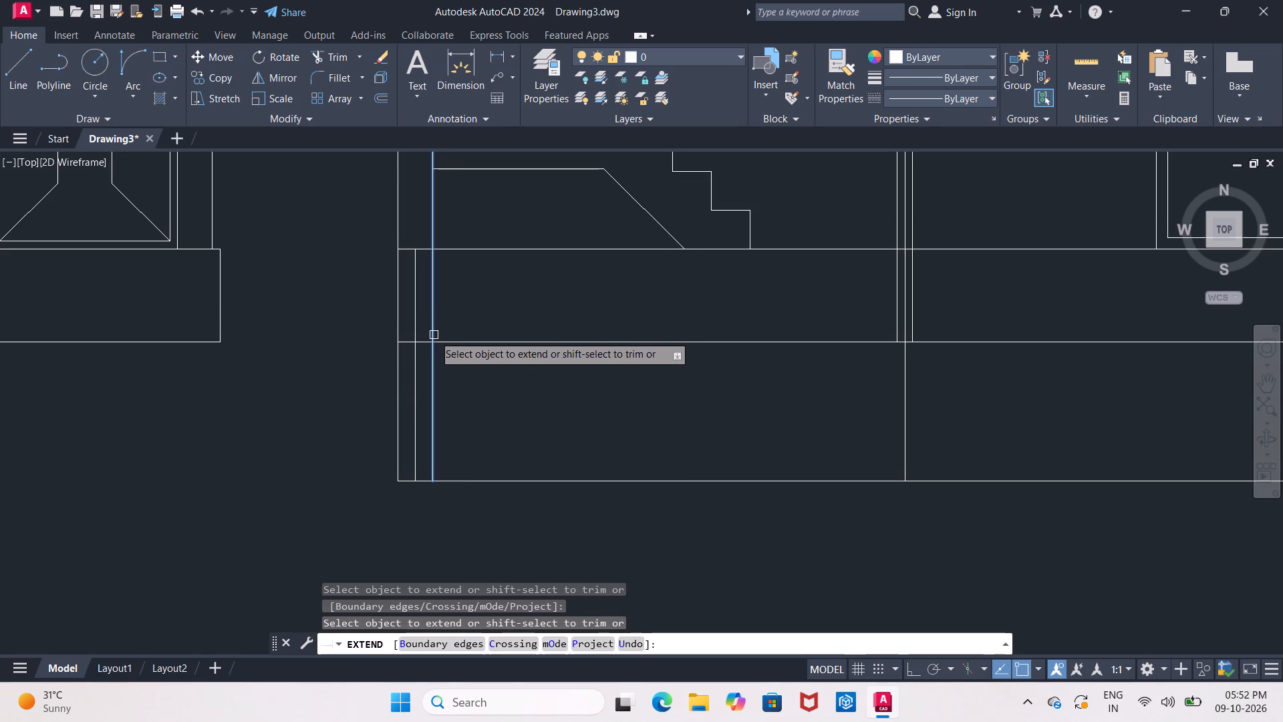
click(434, 335)
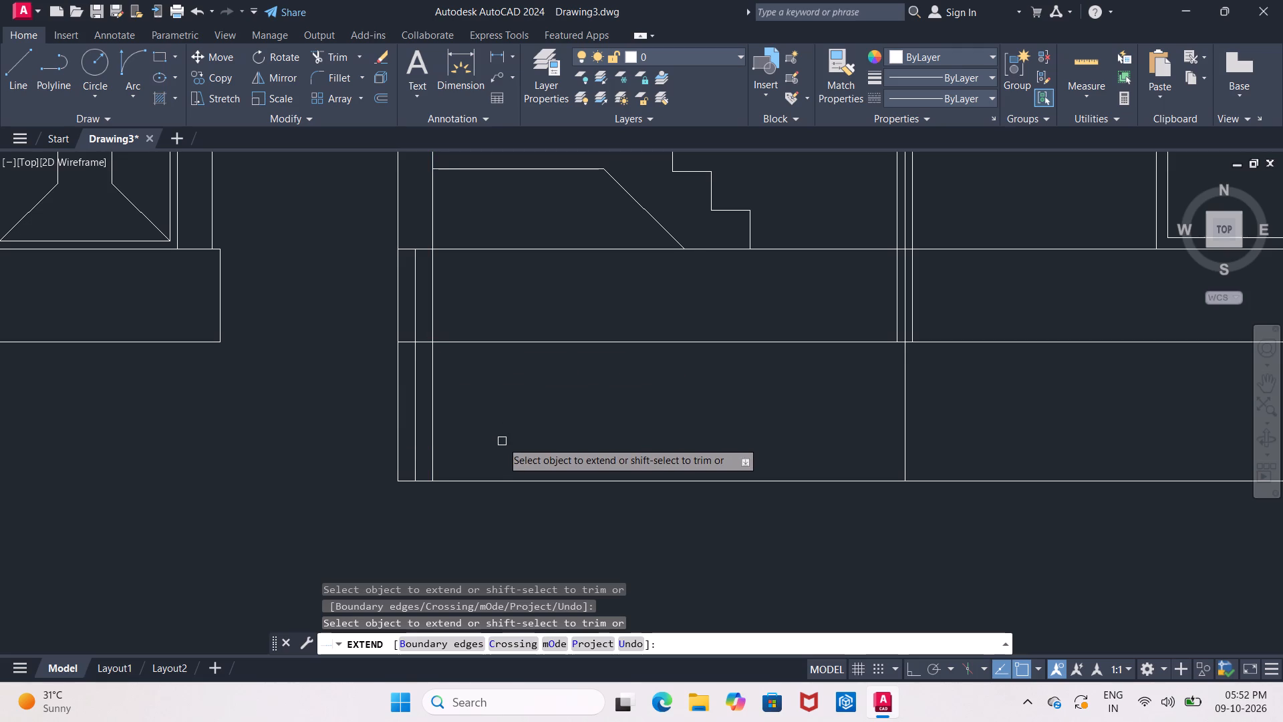
middle_drag(502, 442, 492, 412)
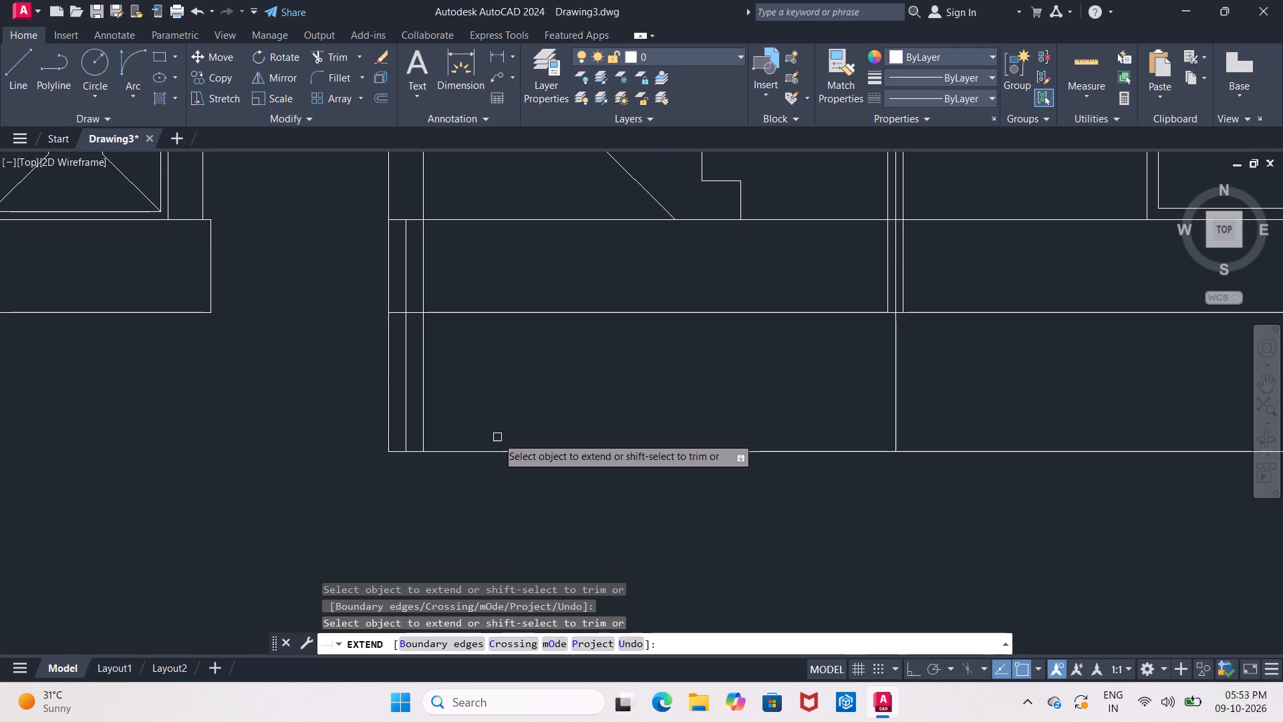
scroll(468, 411, up, 1)
middle_drag(468, 411, 597, 359)
key(Escape)
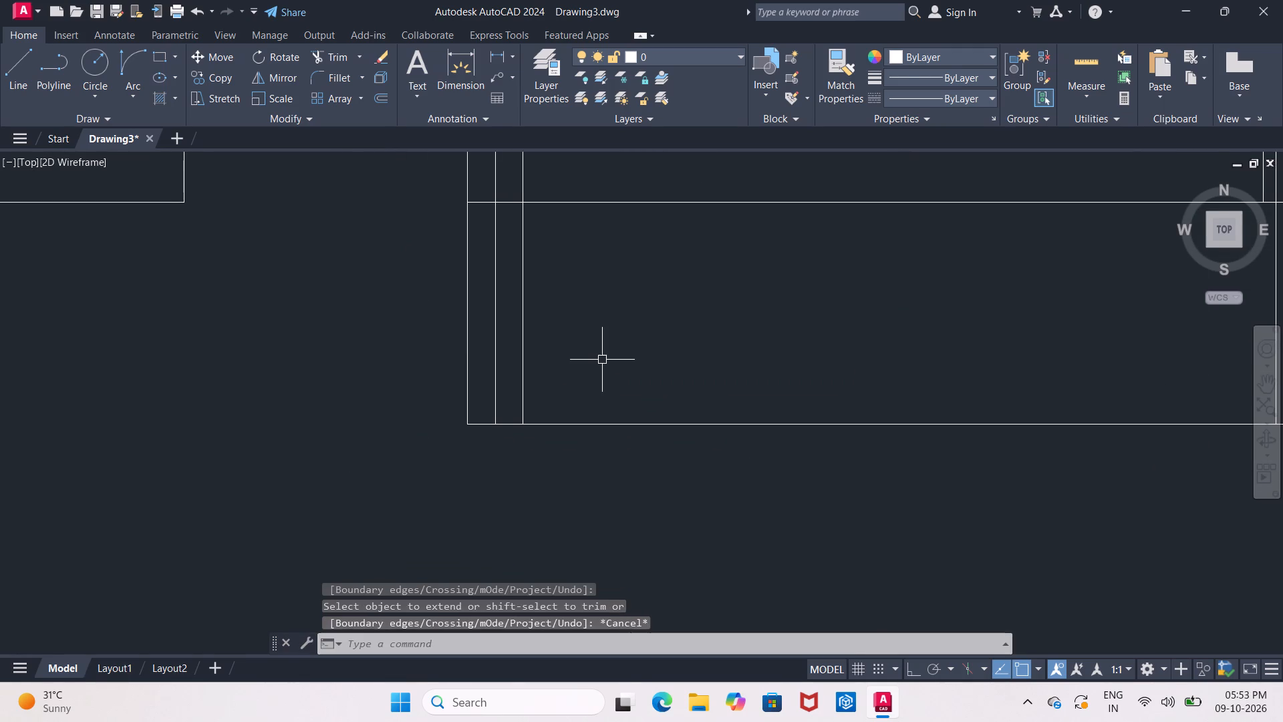
Offset the foundation base line 1' upward, and offset the resulting line another 1' upward.
key(o)
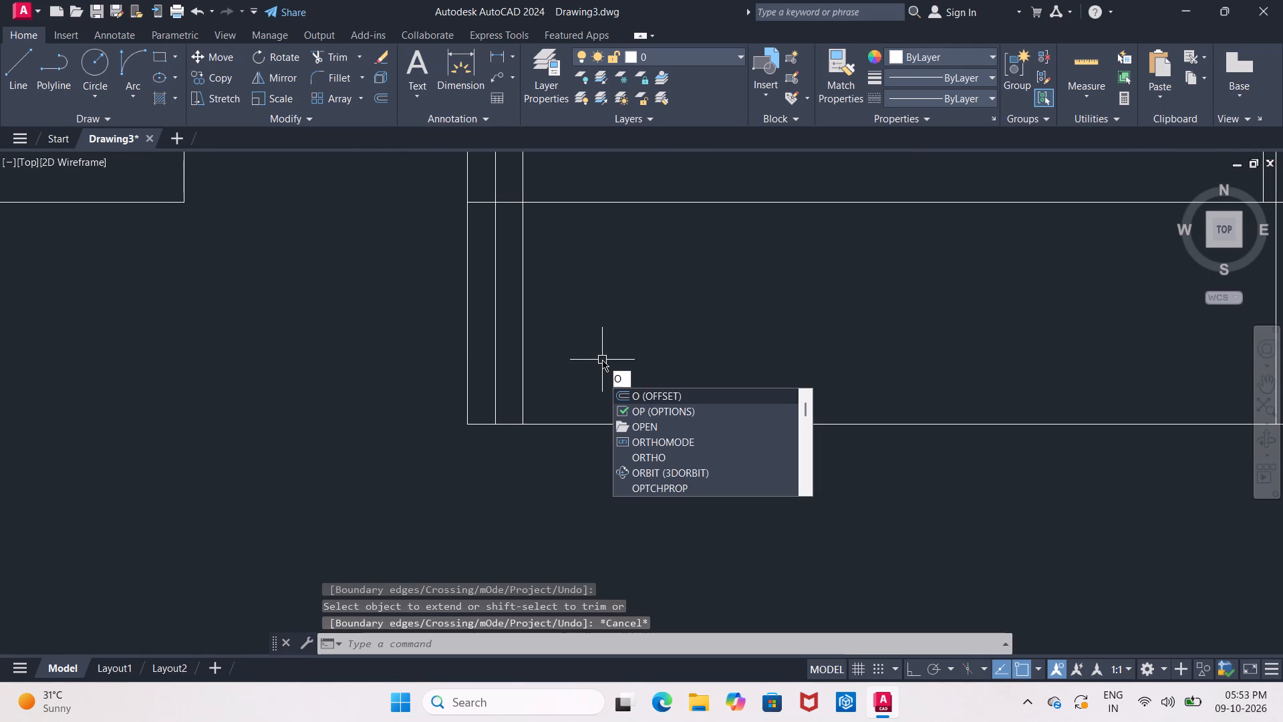
key(Return)
key(1)
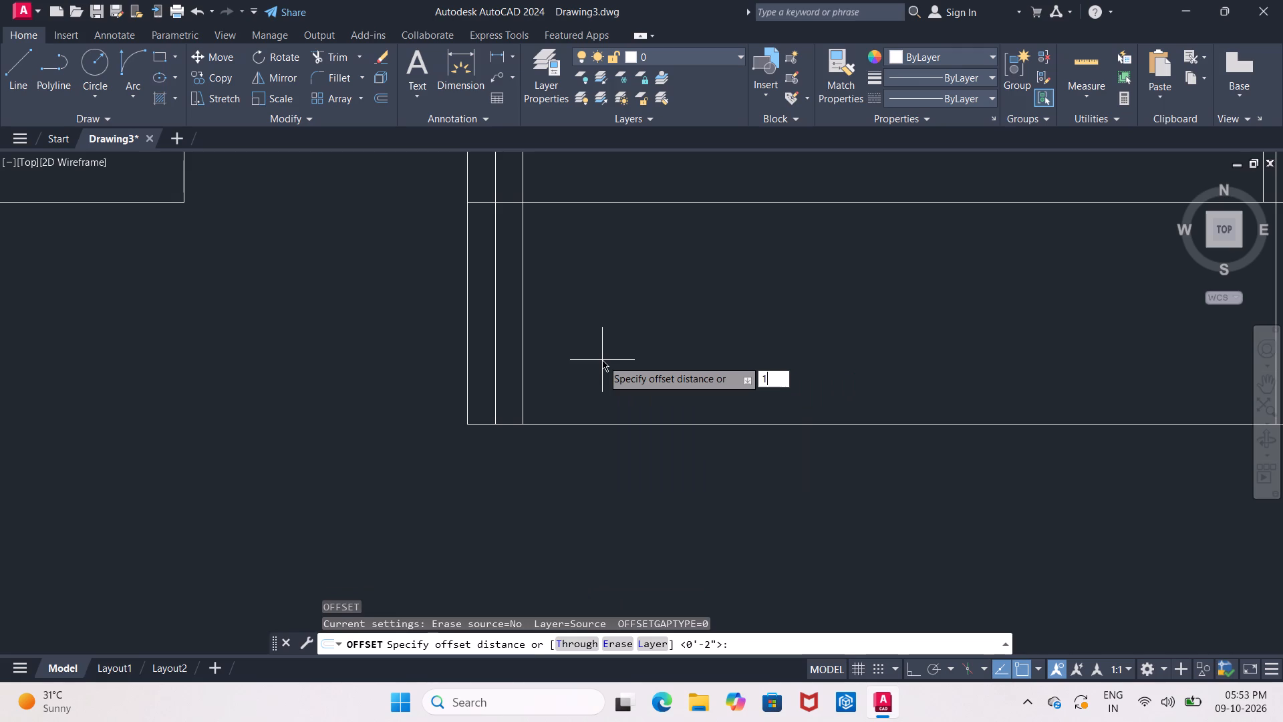
key(apostrophe)
key(Return)
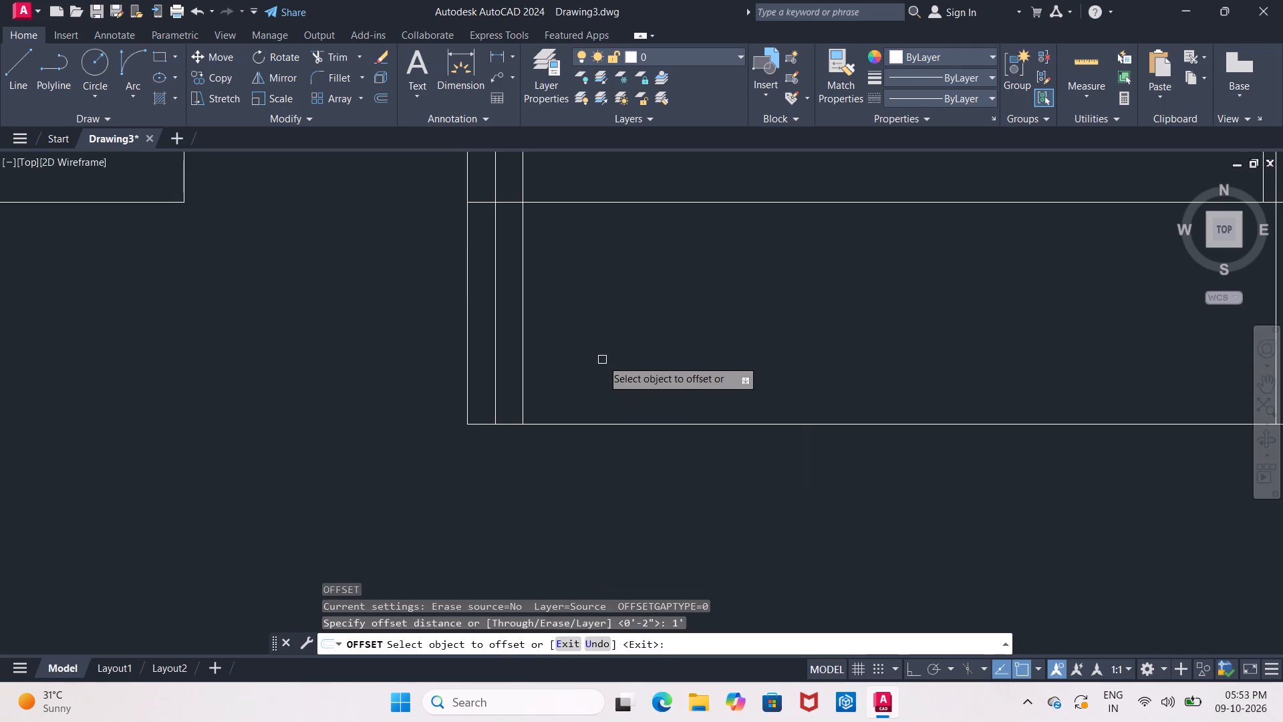
click(587, 427)
click(593, 334)
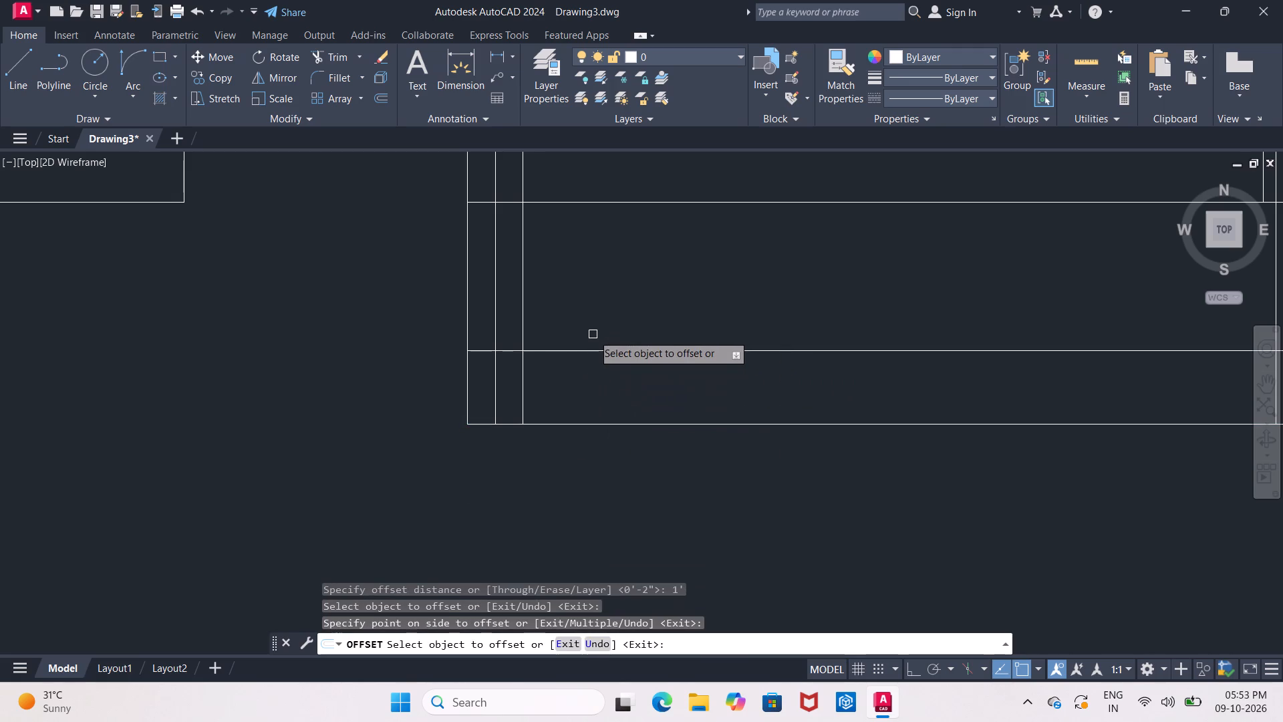
click(592, 350)
click(589, 239)
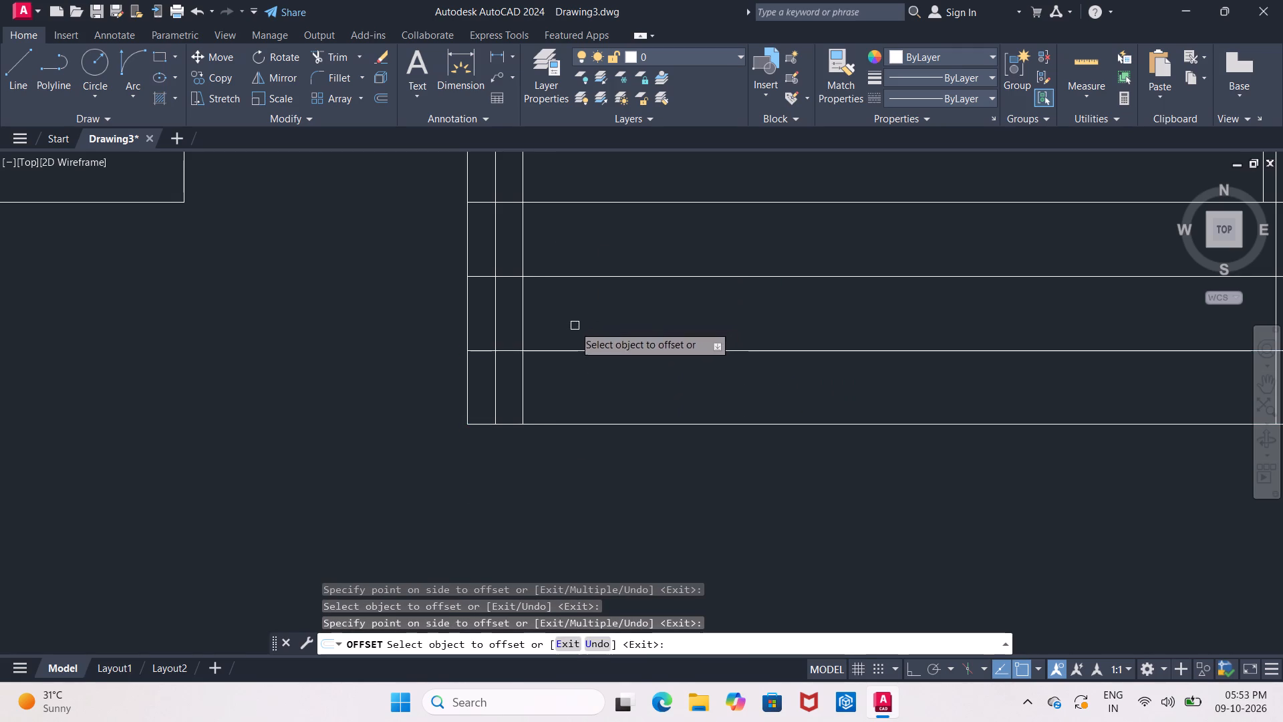
middle_drag(573, 326, 640, 370)
scroll(573, 326, up, 1)
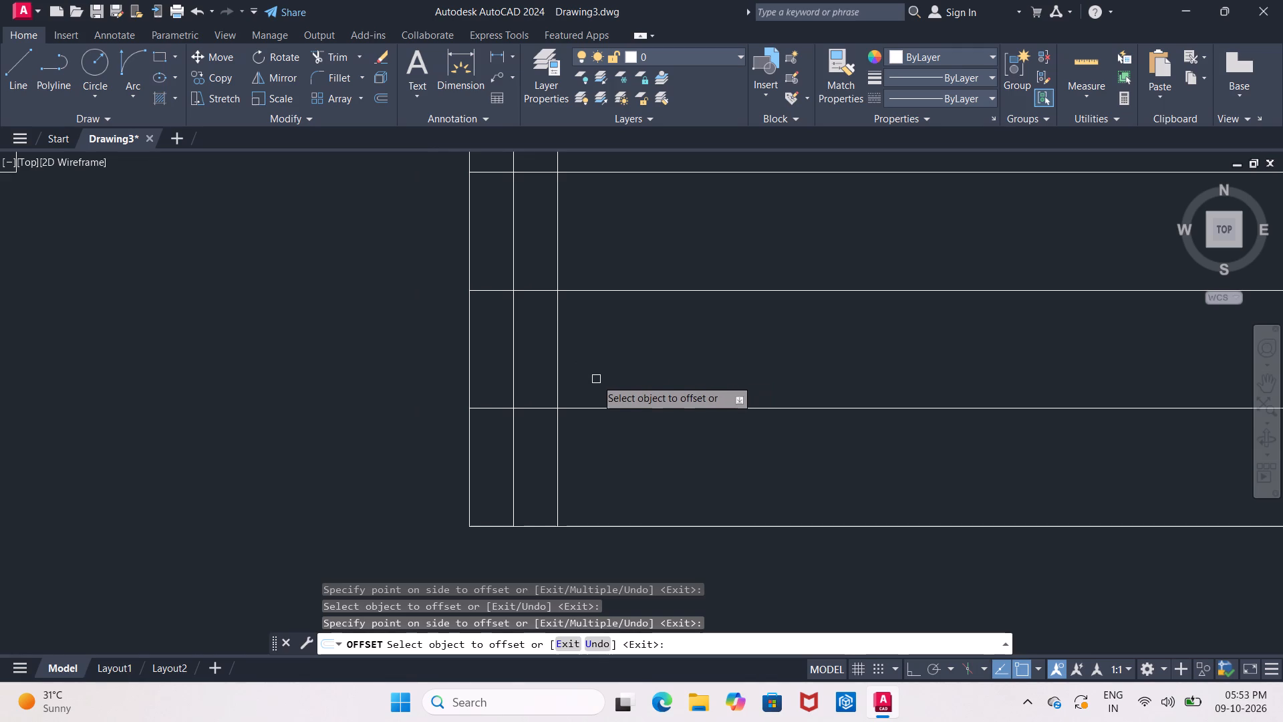
key(Escape)
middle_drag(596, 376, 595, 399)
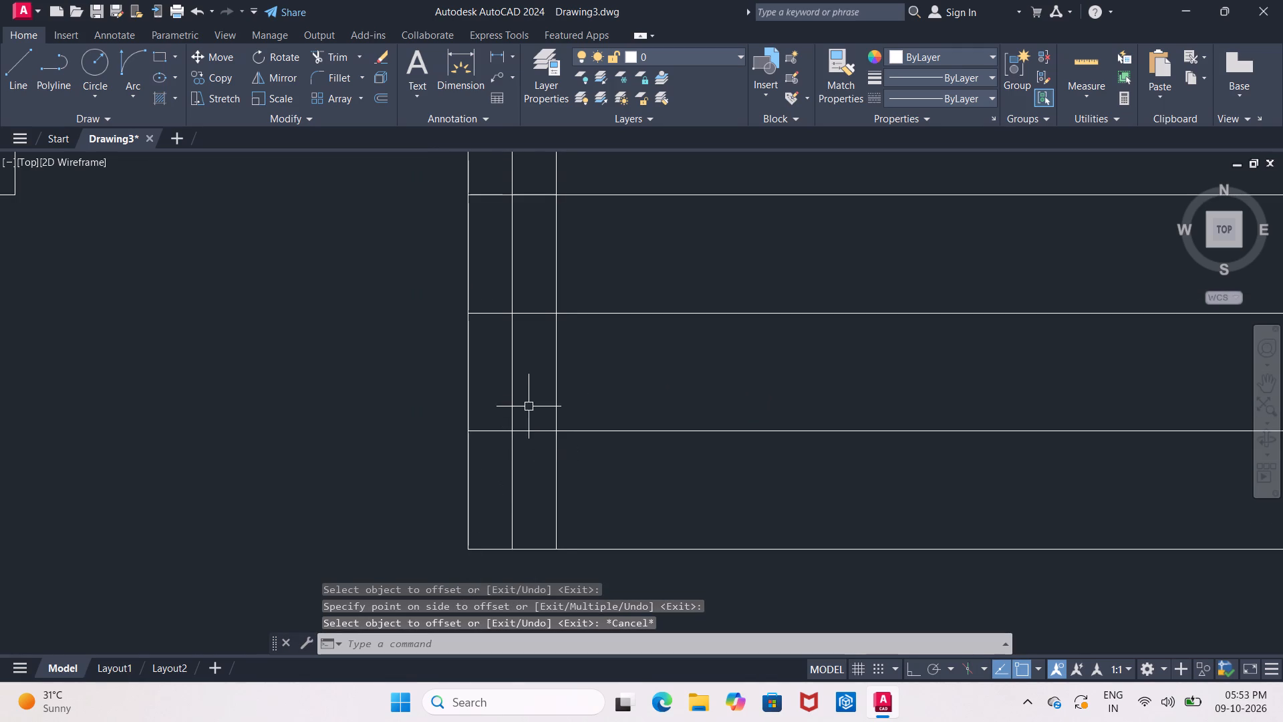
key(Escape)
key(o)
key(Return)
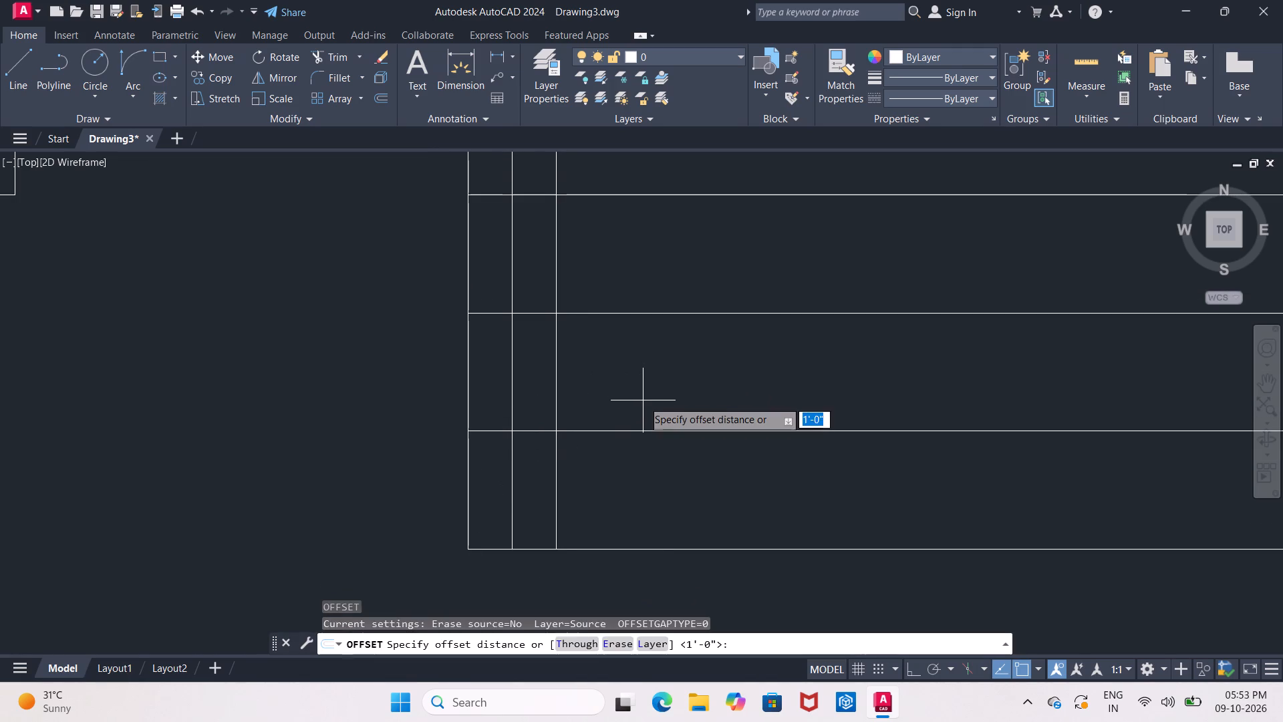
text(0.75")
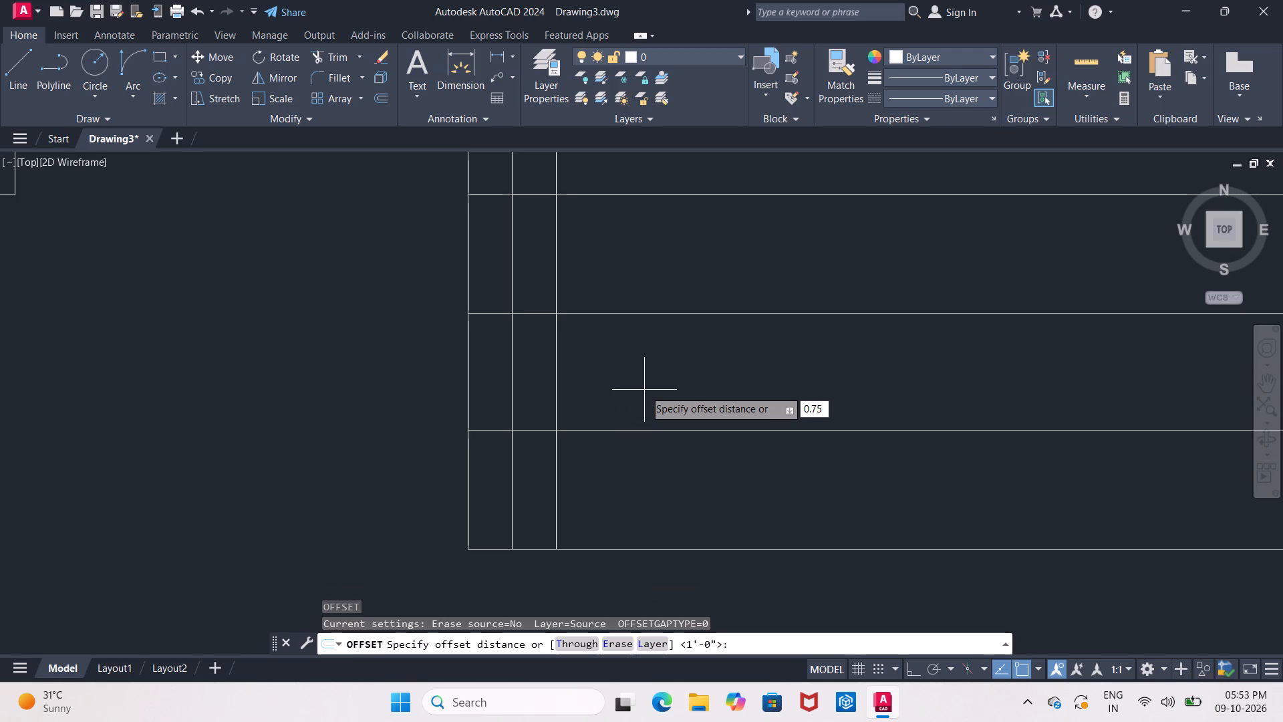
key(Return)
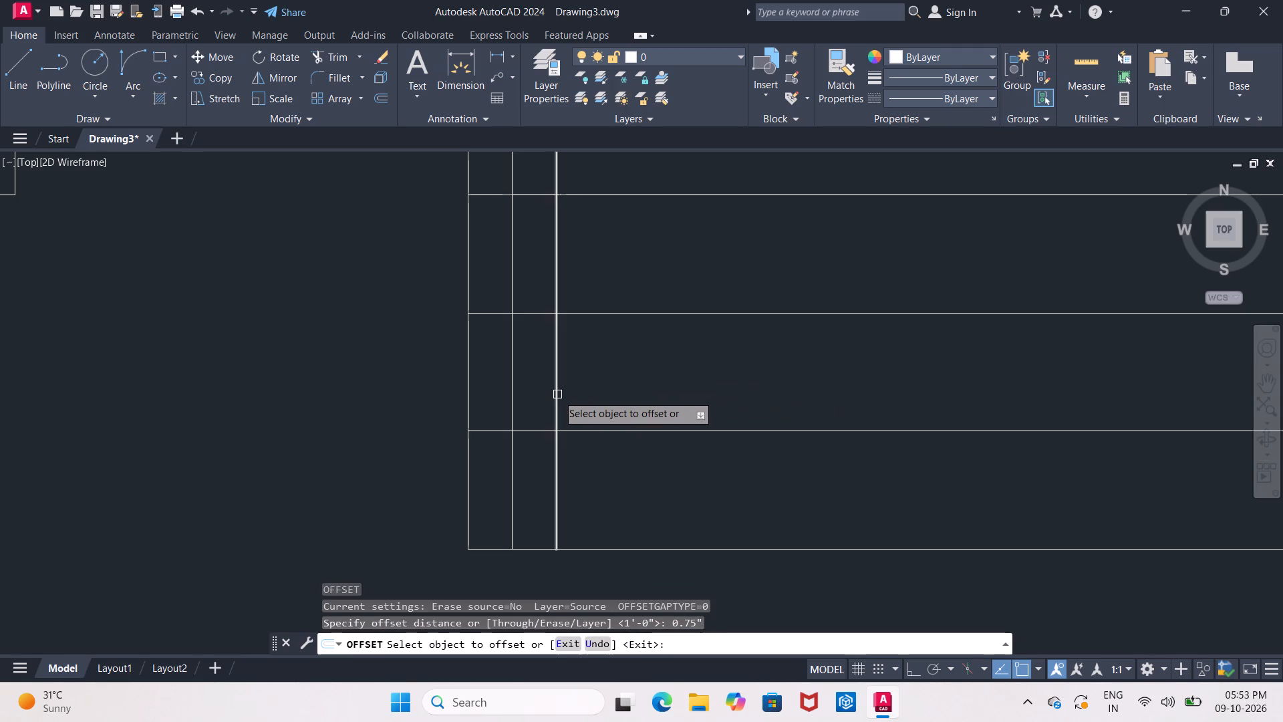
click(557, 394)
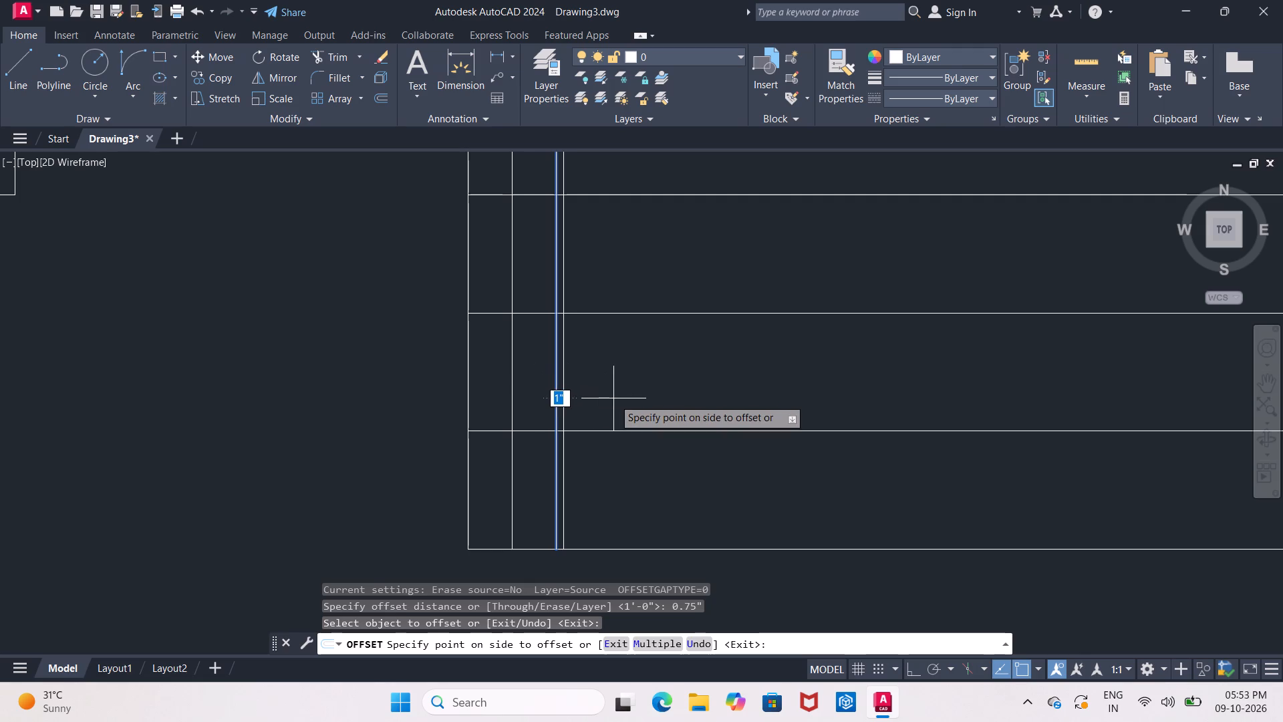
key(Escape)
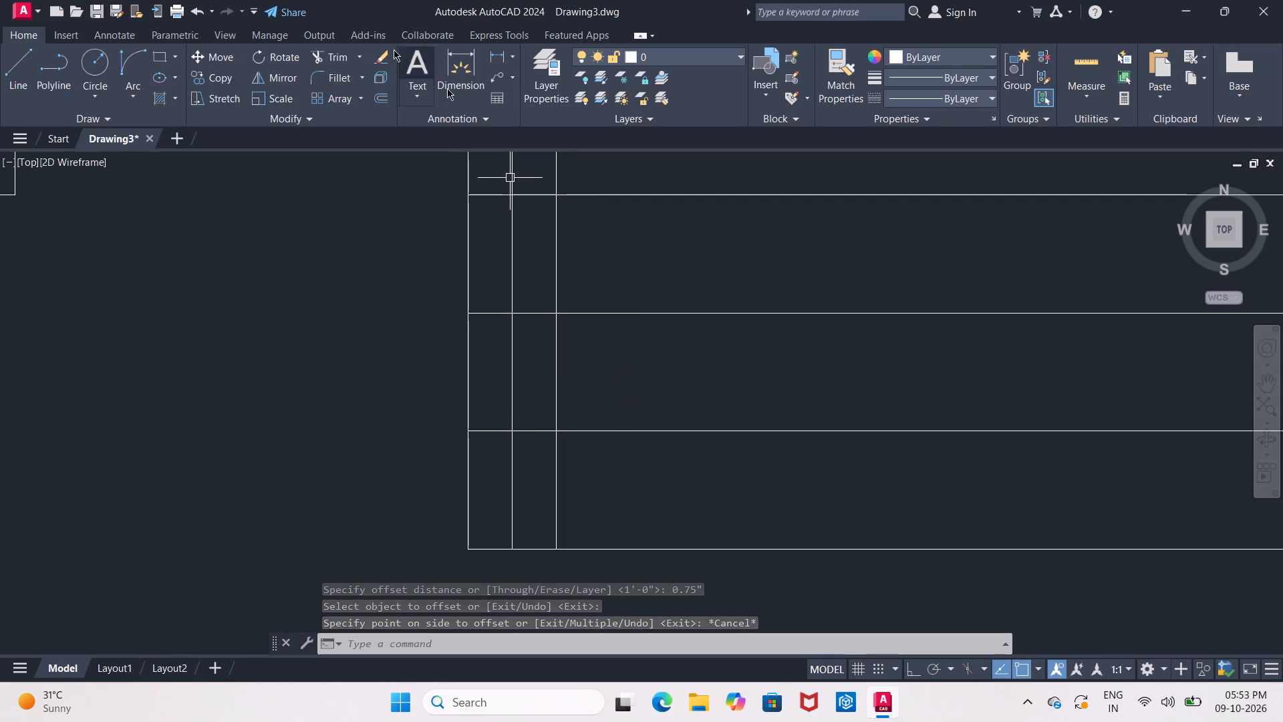
Start a linear dimension at the foundation lines below the staircase-side end wall.
click(497, 55)
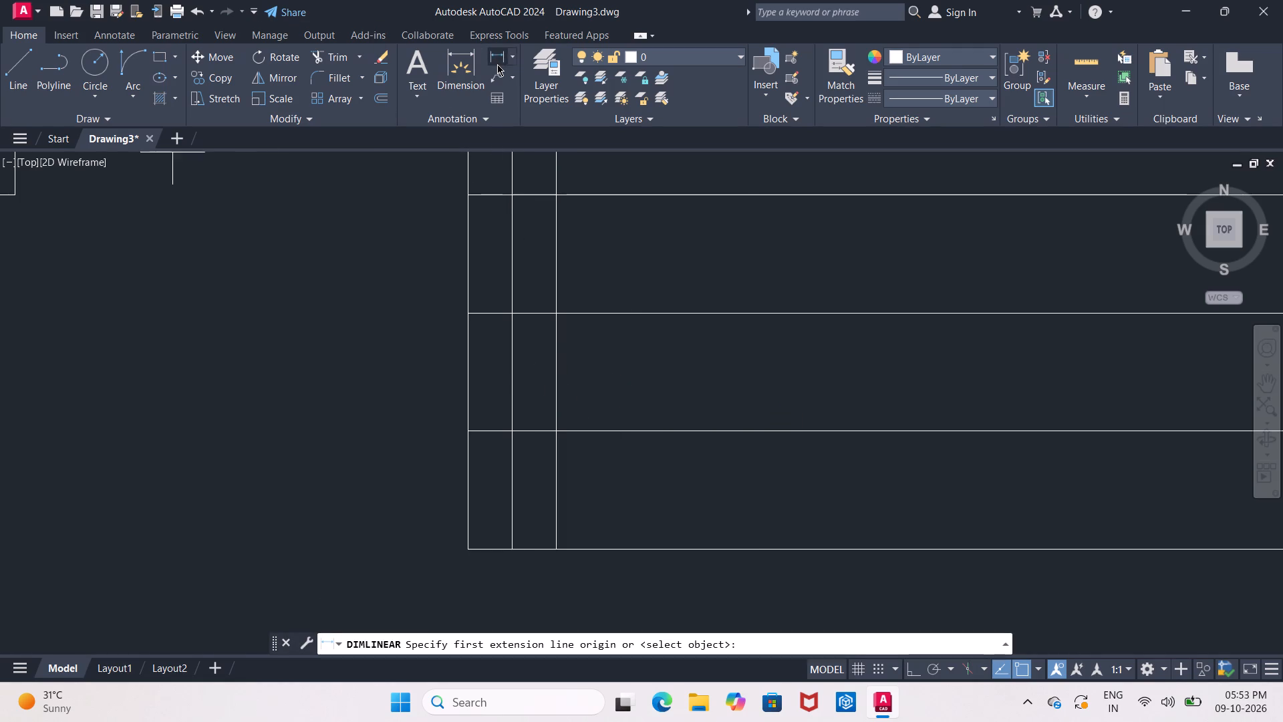
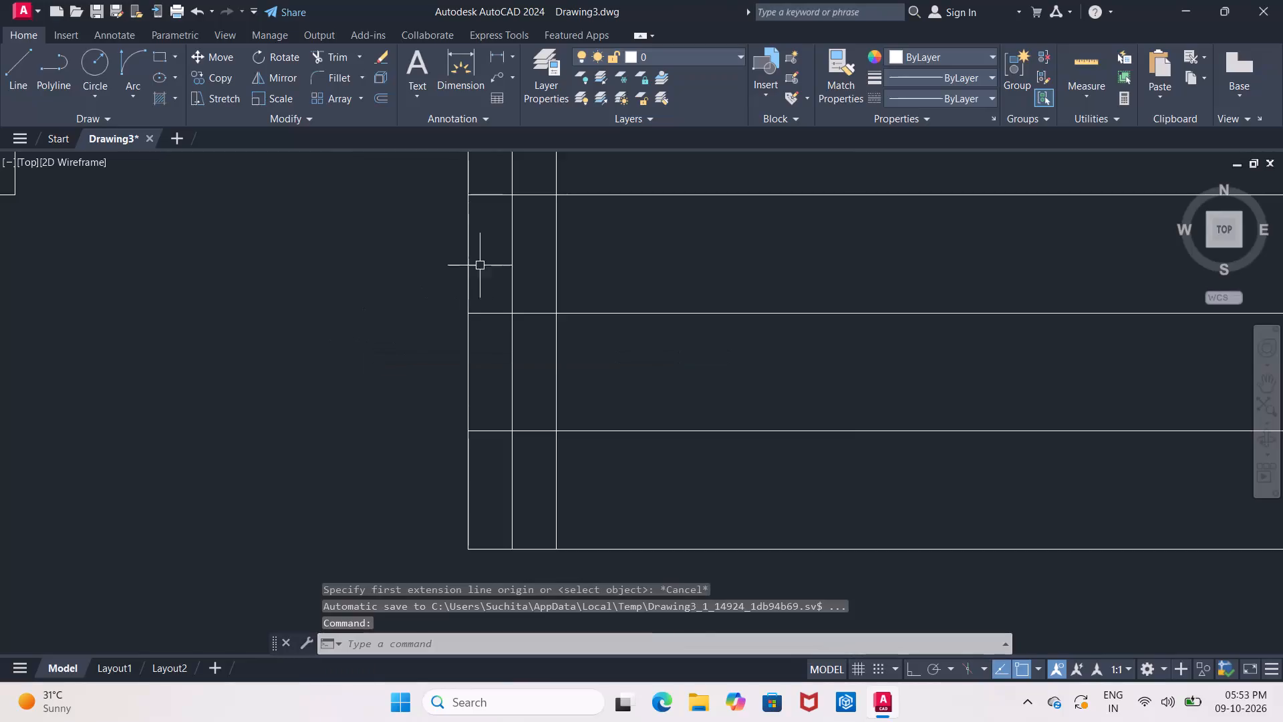
Measure the horizontal distance from the staircase-side end wall's centre line to its inner face line with a linear dimension.
click(497, 59)
click(509, 435)
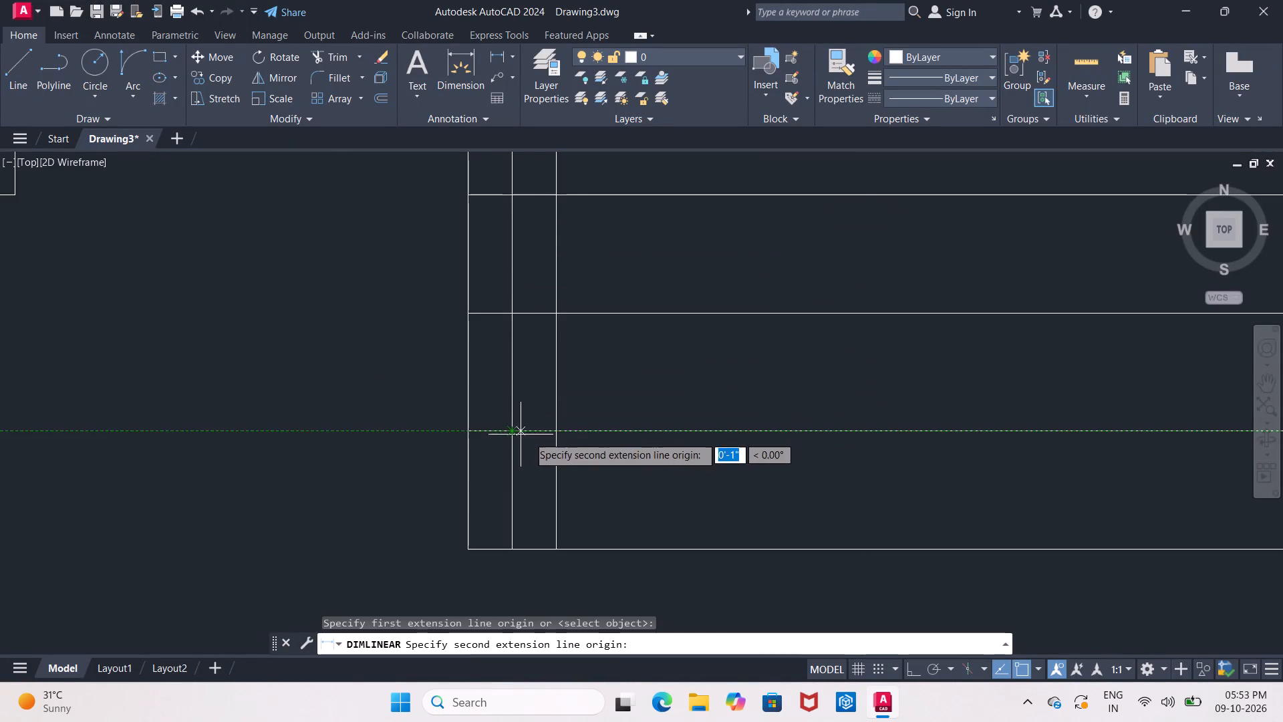
click(555, 433)
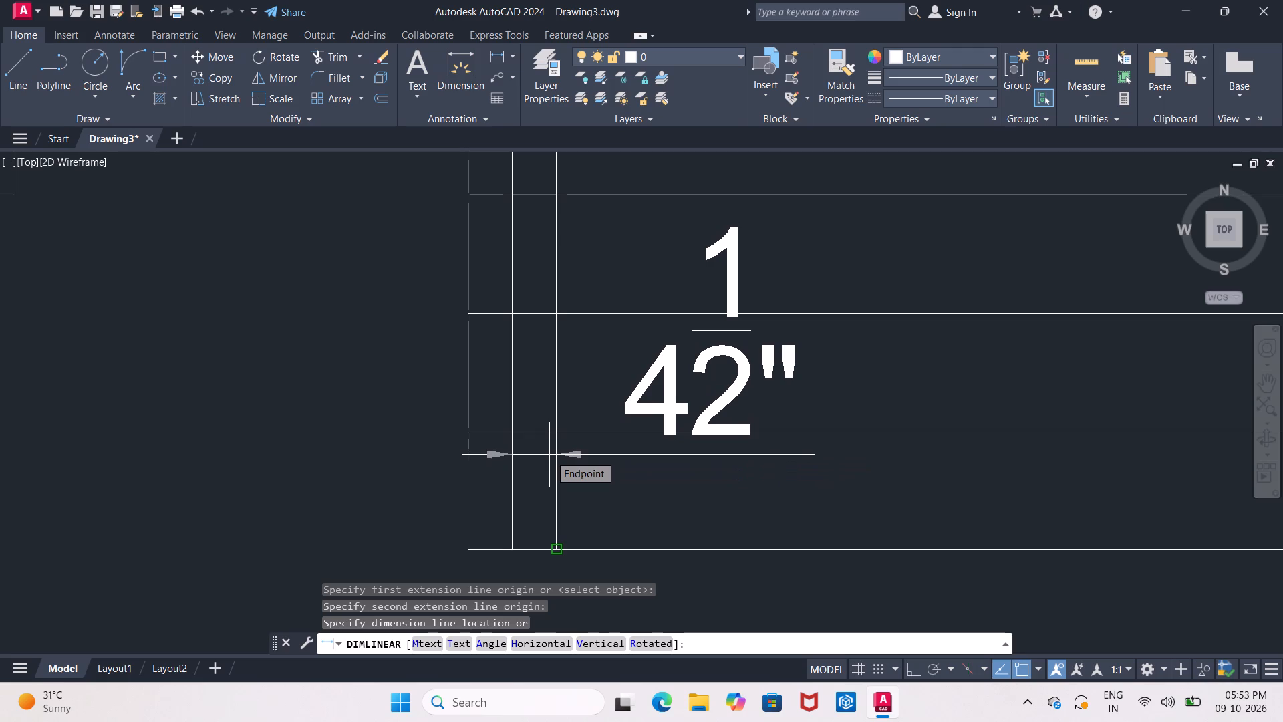
key(Escape)
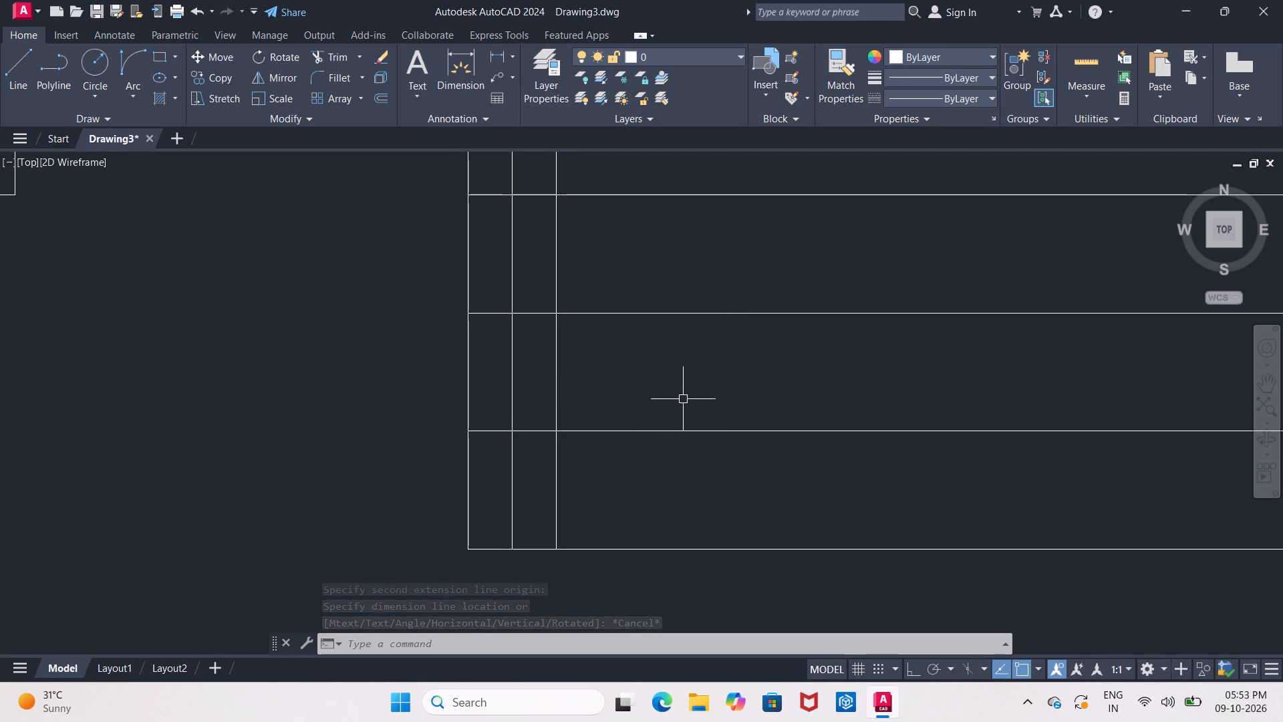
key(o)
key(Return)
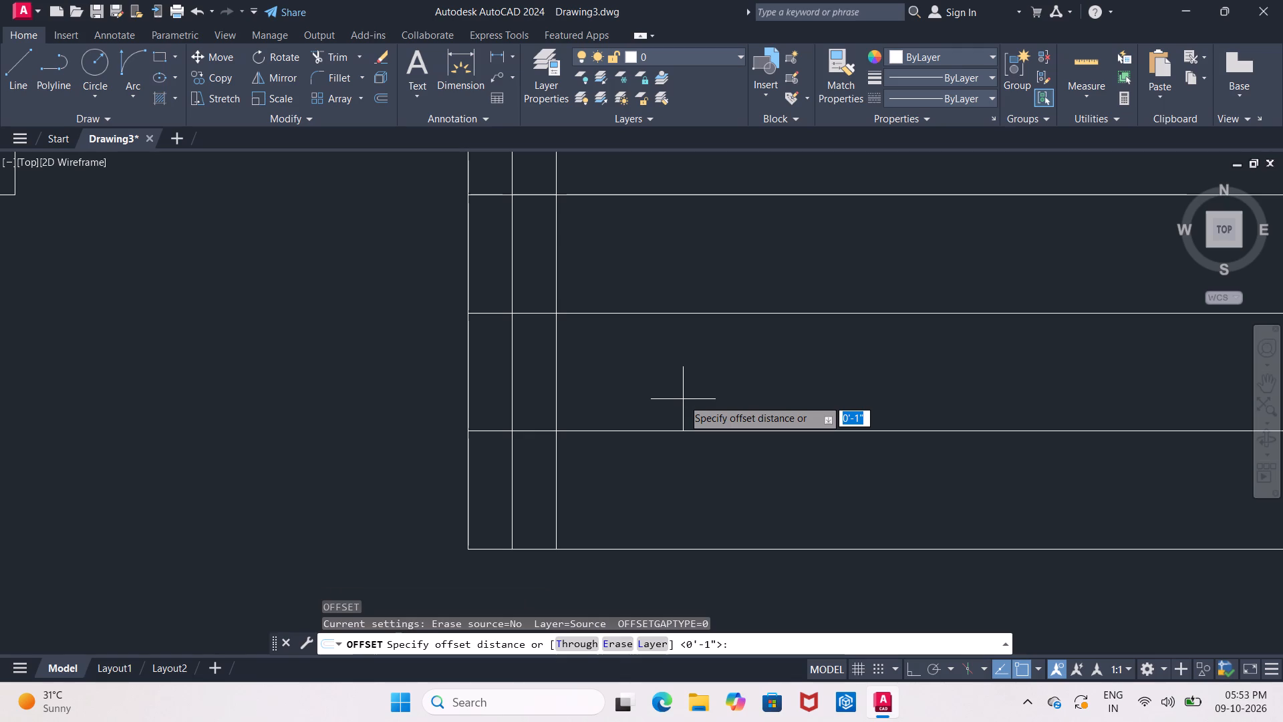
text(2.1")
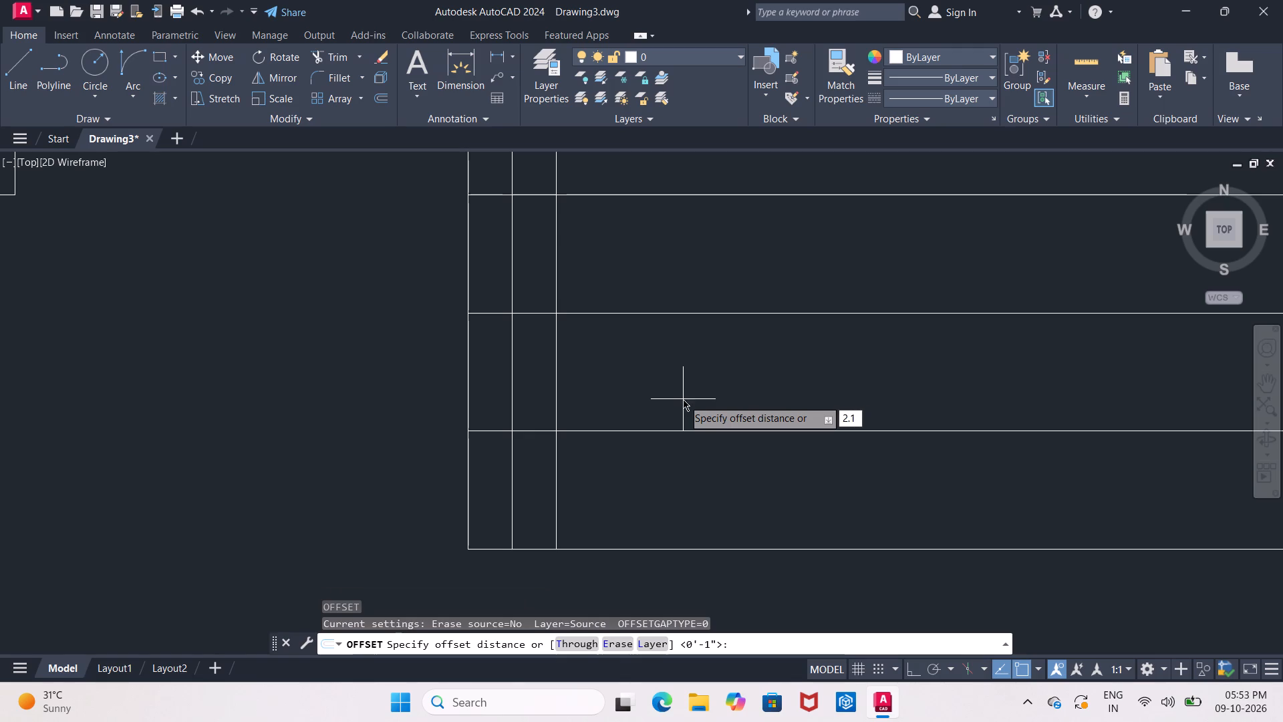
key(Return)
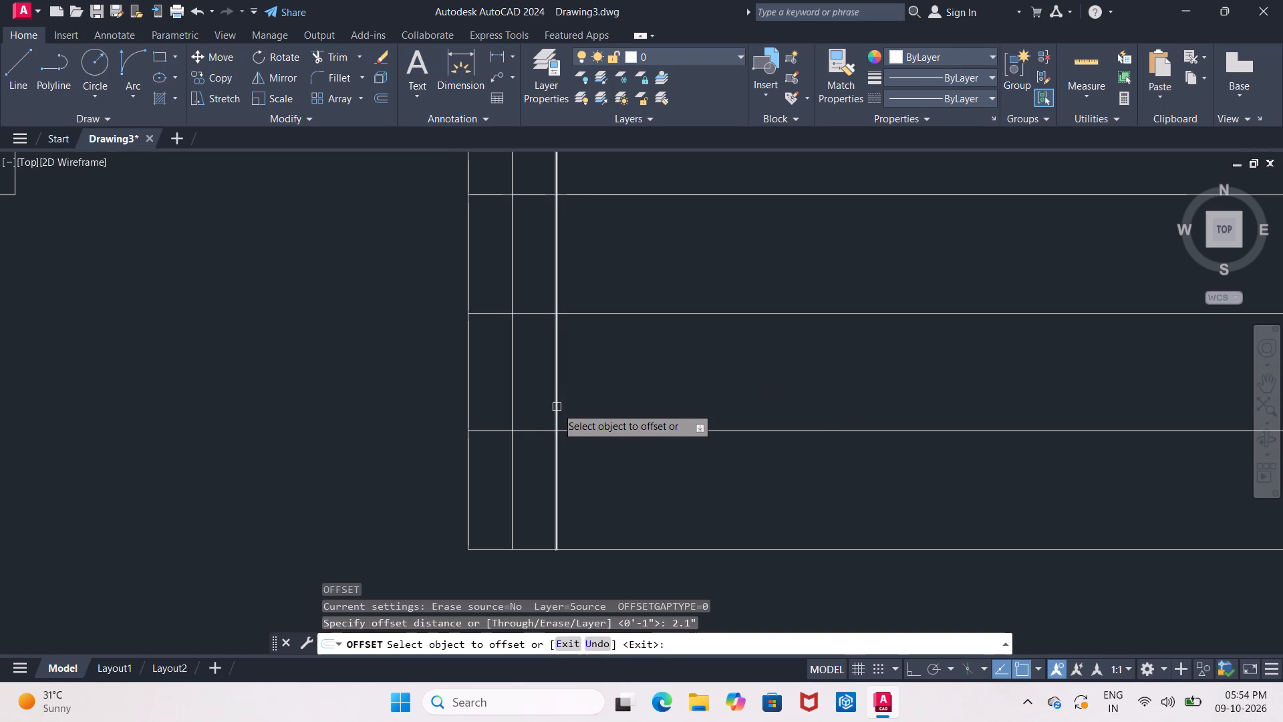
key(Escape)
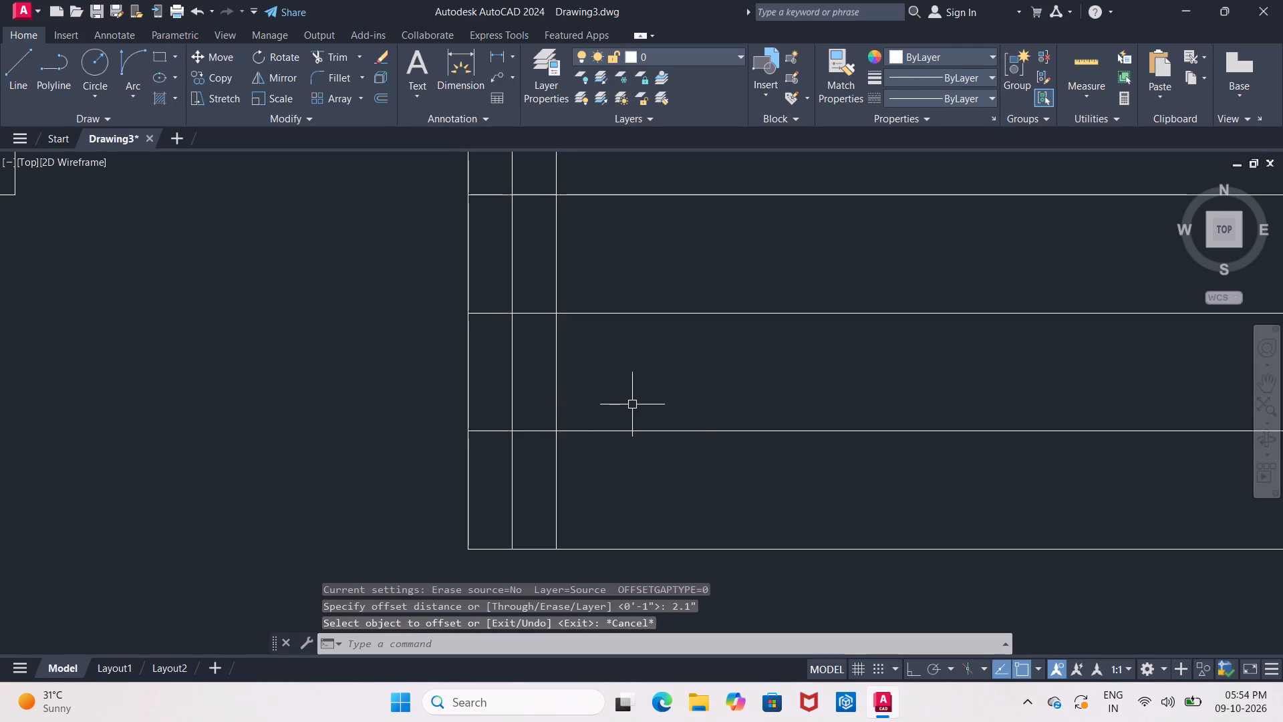
Offset both face lines of the staircase-side end wall 1.1" inward toward the wall's centre line.
key(o)
key(Return)
key(1)
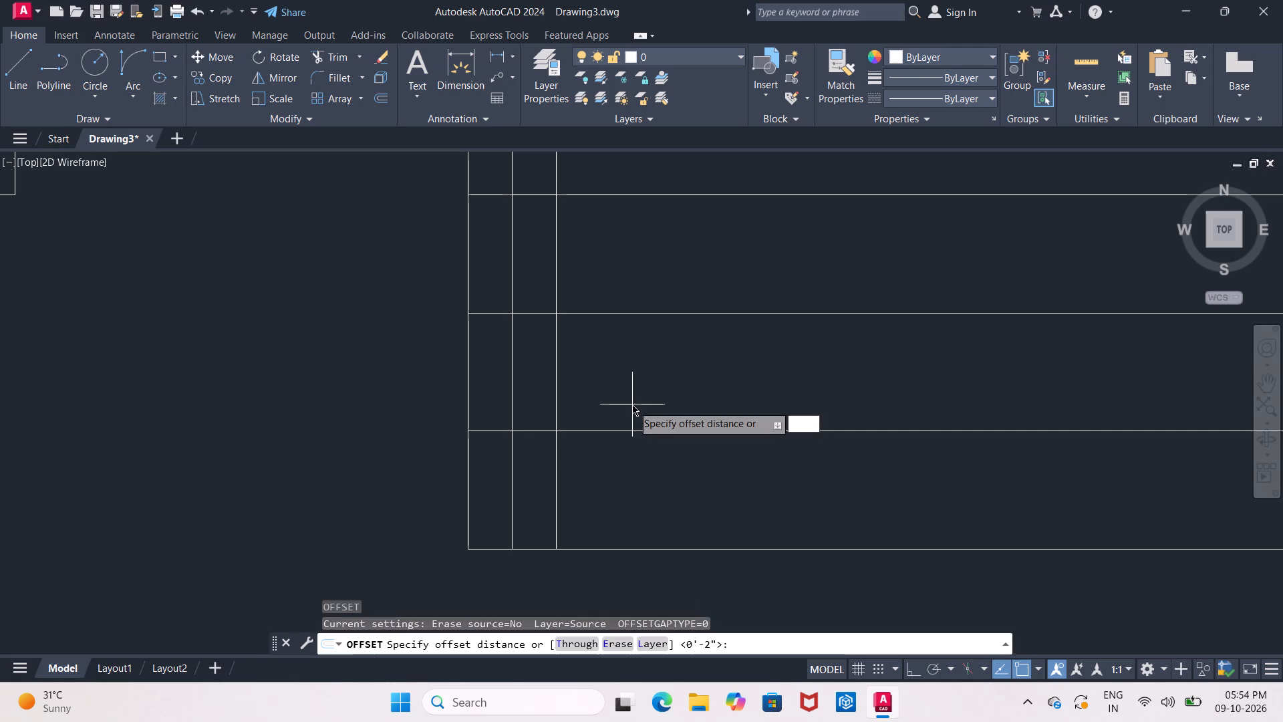
text(.1")
key(Return)
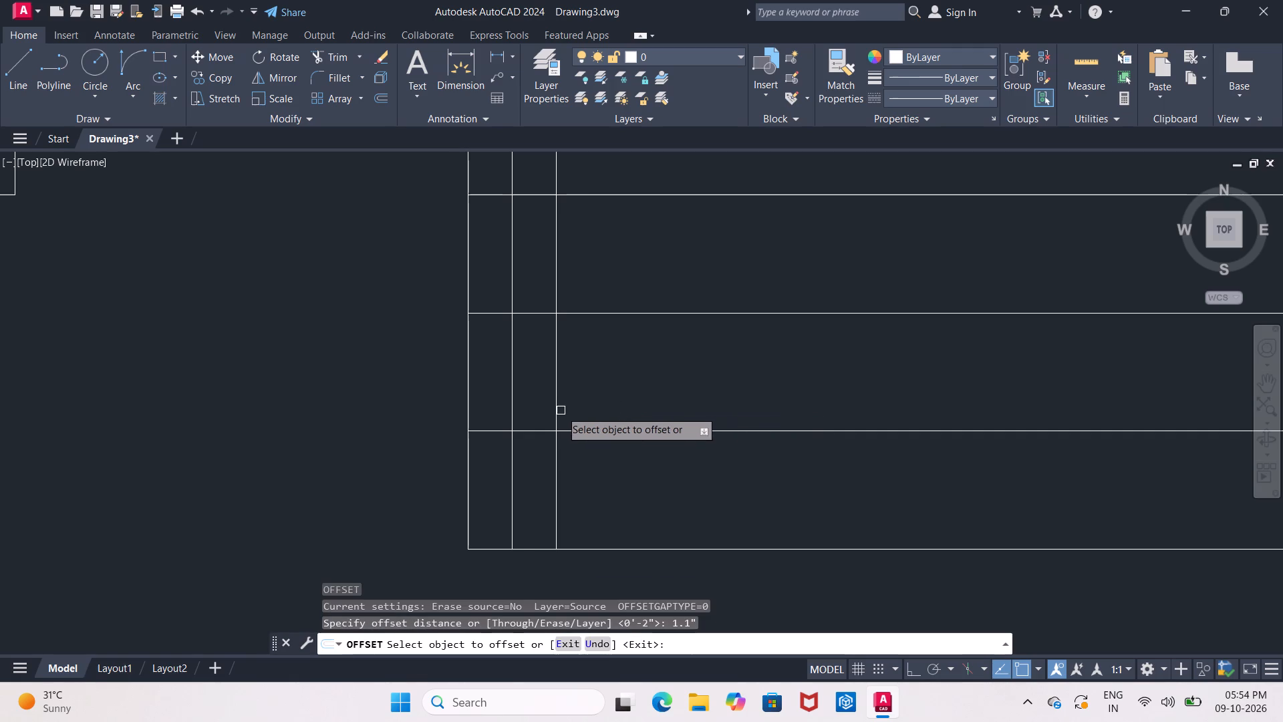
click(554, 409)
click(531, 409)
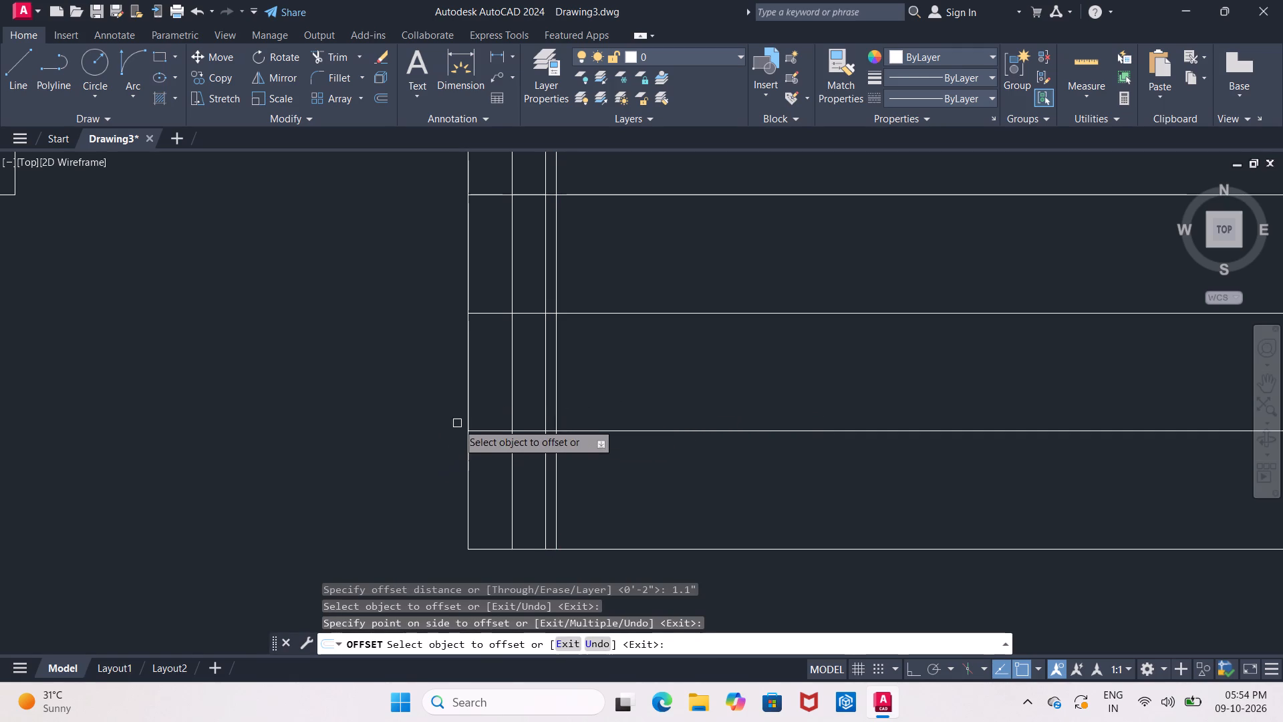
click(468, 416)
click(496, 405)
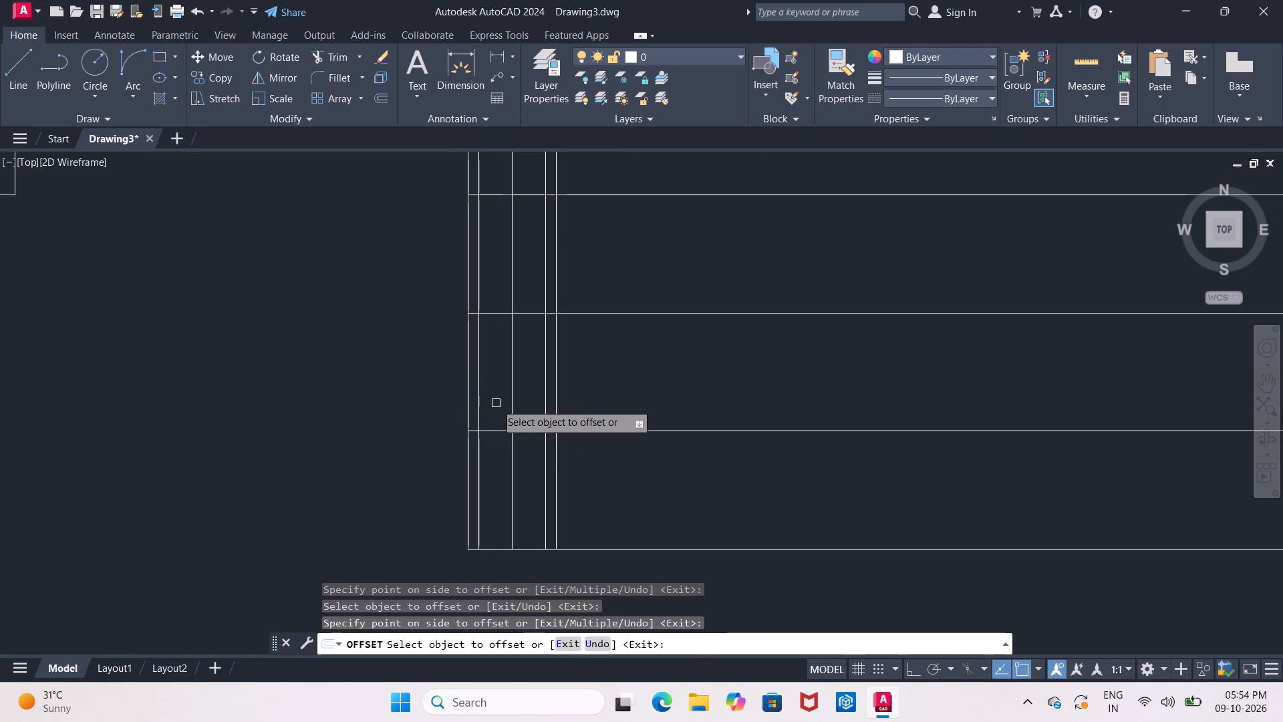
middle_drag(495, 403, 535, 411)
scroll(531, 427, up, 2)
middle_drag(532, 424, 521, 319)
middle_drag(515, 328, 513, 366)
key(Escape)
Measure the horizontal distance from the wall's centre line to the adjacent offset line with a linear dimension.
middle_drag(515, 342, 513, 370)
scroll(515, 360, down, 2)
middle_drag(516, 357, 510, 331)
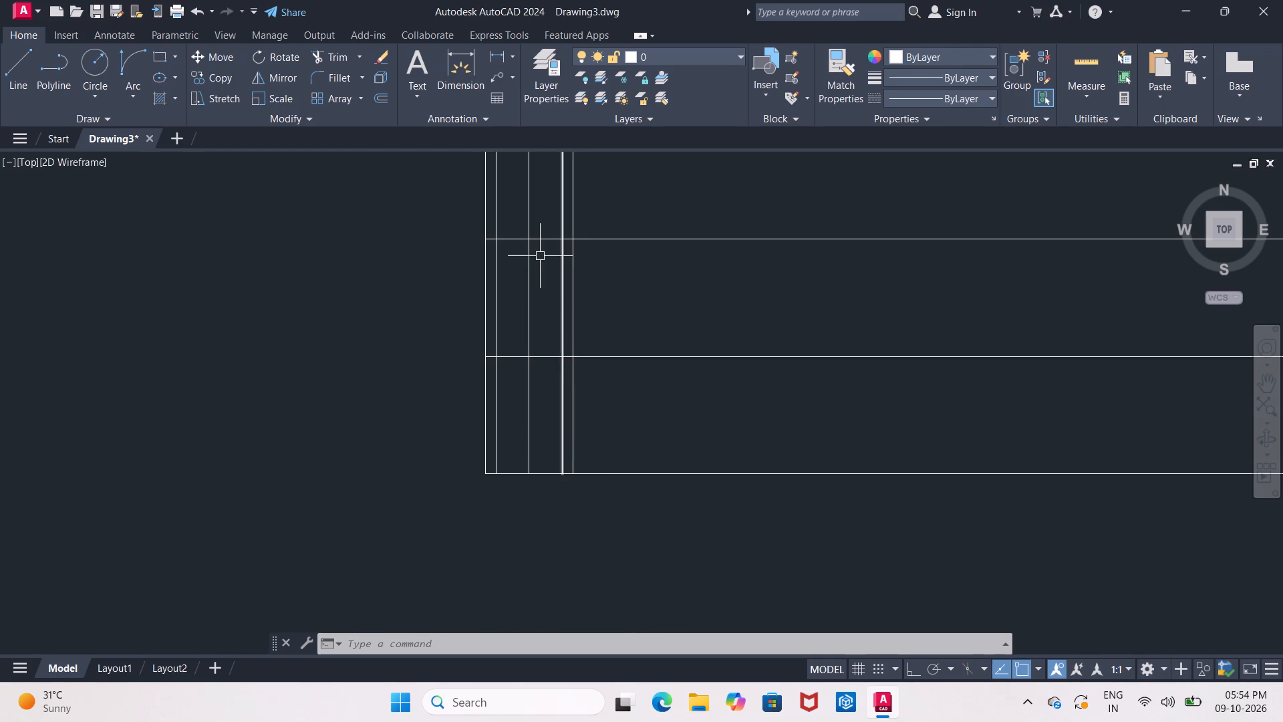
middle_drag(543, 249, 544, 350)
scroll(559, 349, up, 2)
middle_drag(559, 348, 527, 396)
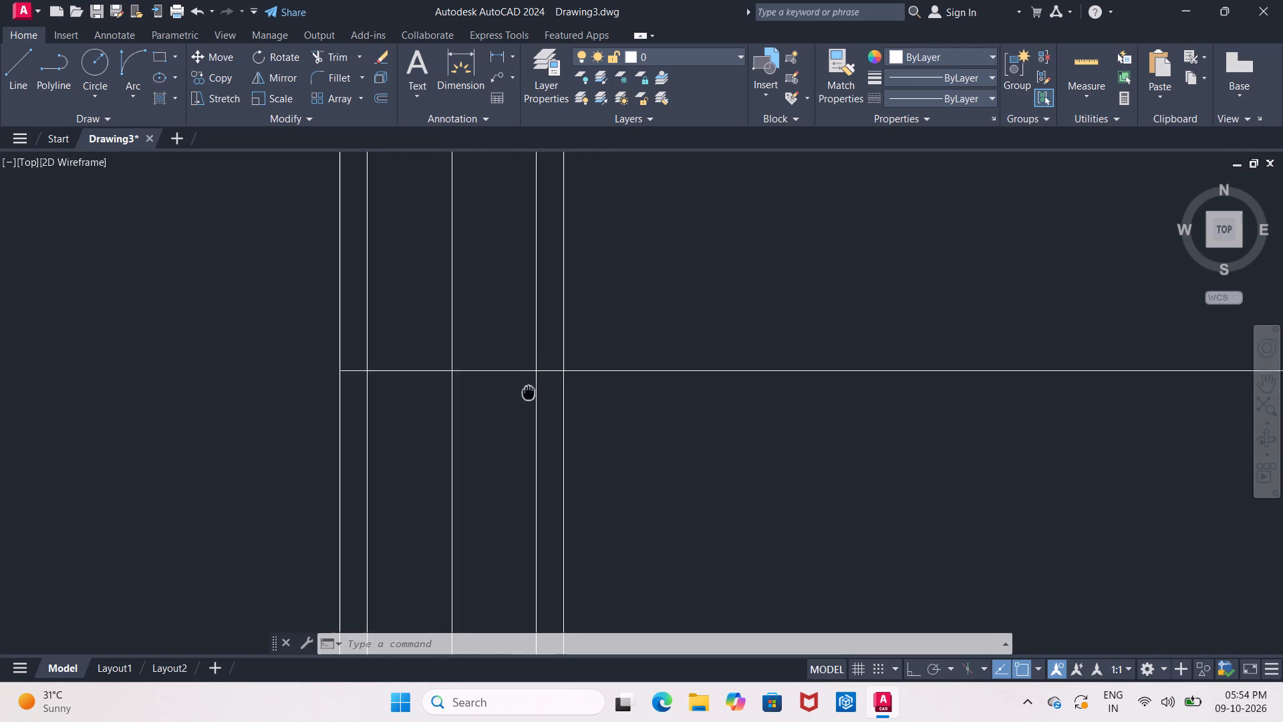
middle_drag(527, 396, 527, 398)
key(Escape)
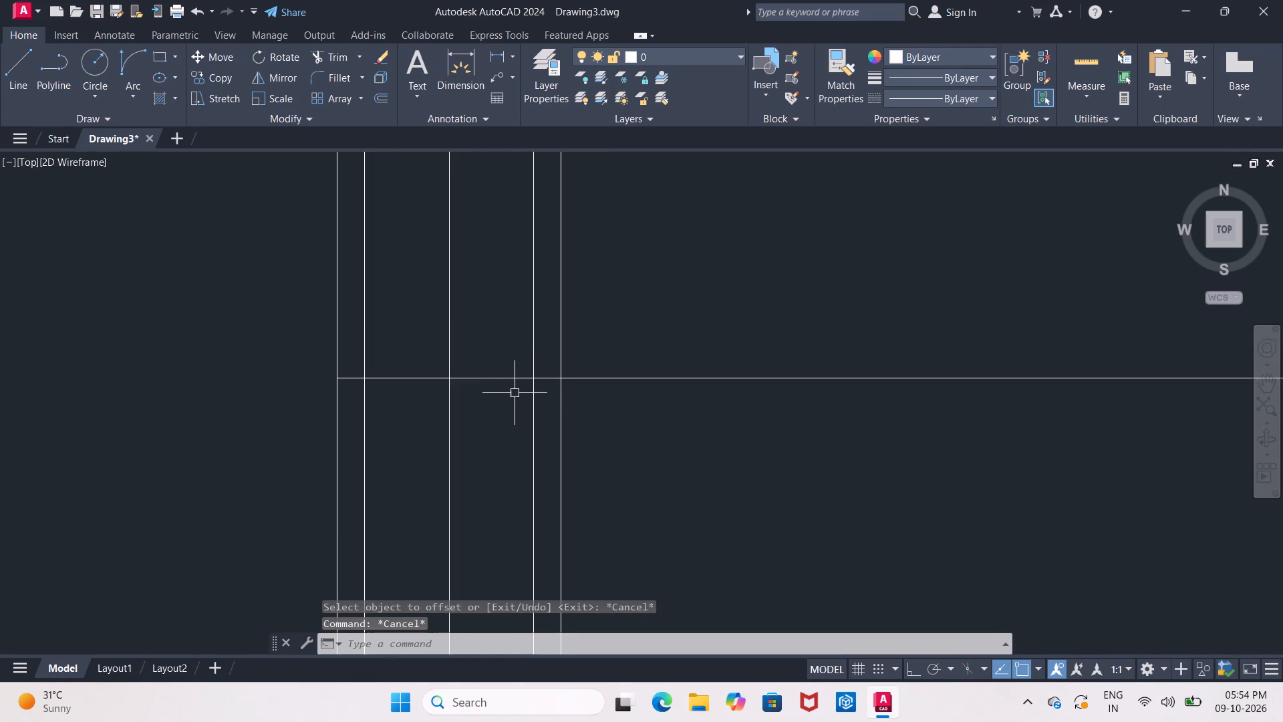
scroll(511, 394, down, 3)
scroll(511, 394, up, 3)
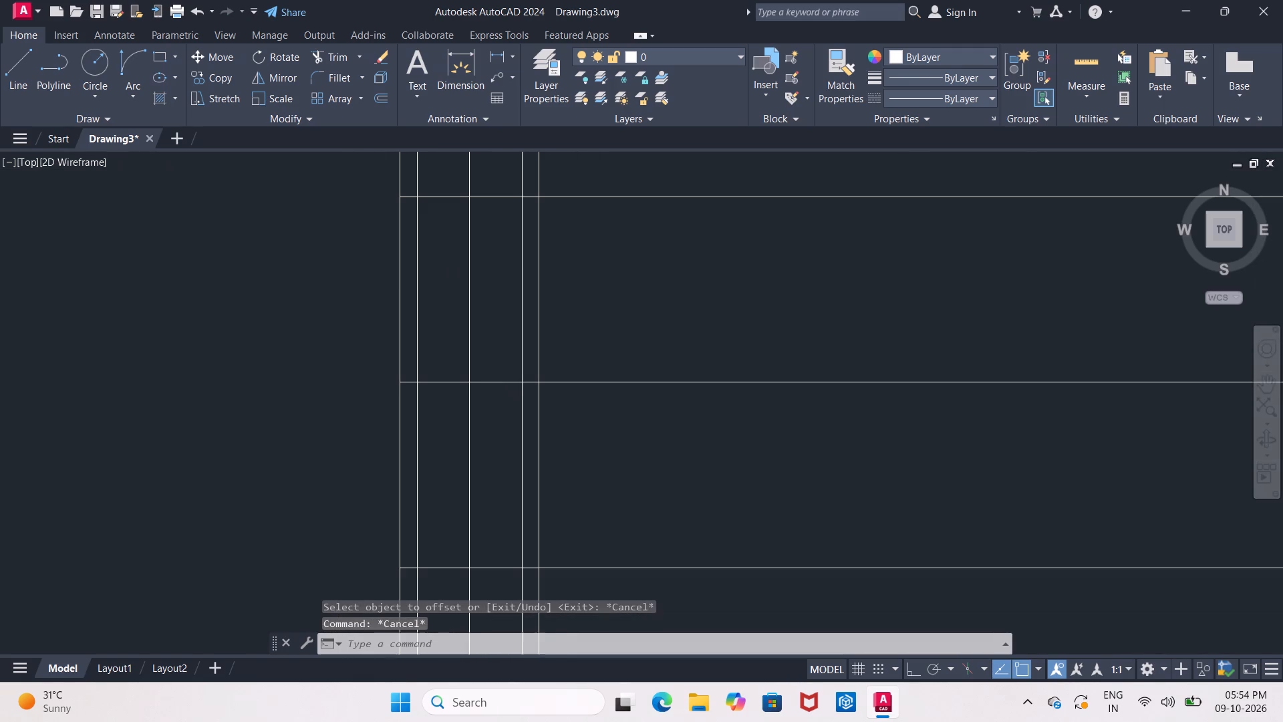
middle_drag(504, 394, 488, 411)
key(Escape)
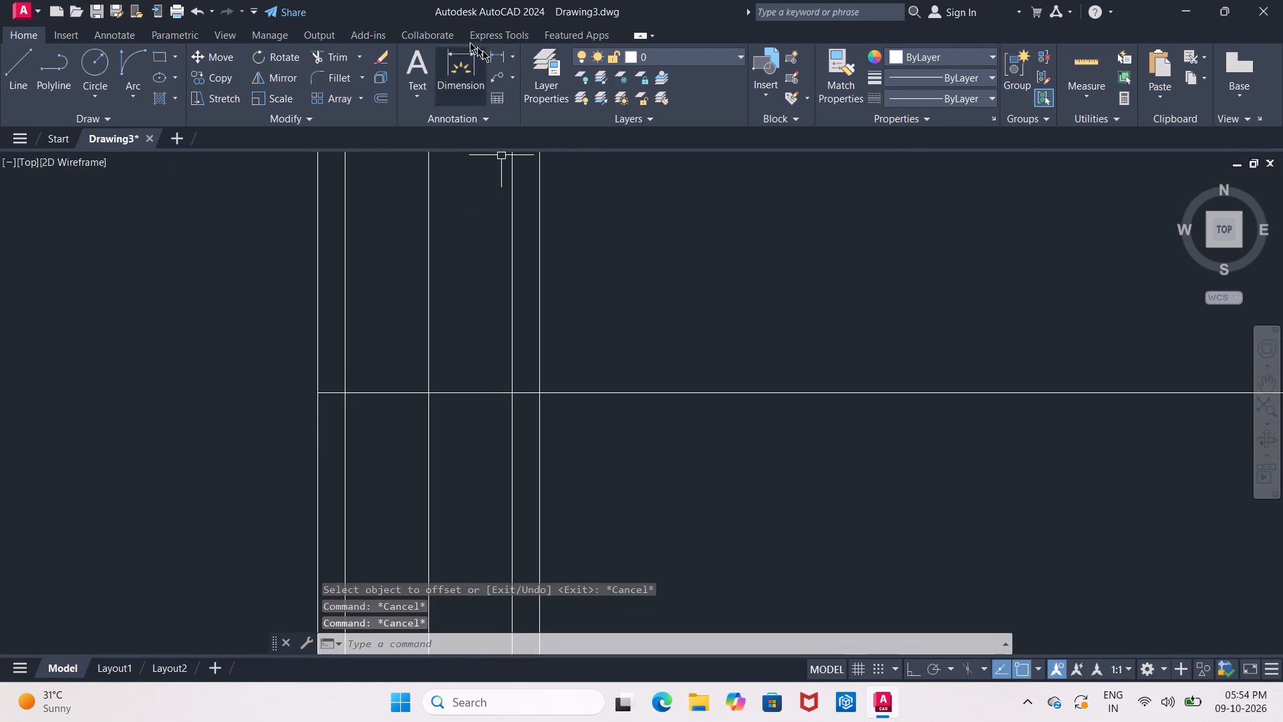
click(495, 64)
click(429, 396)
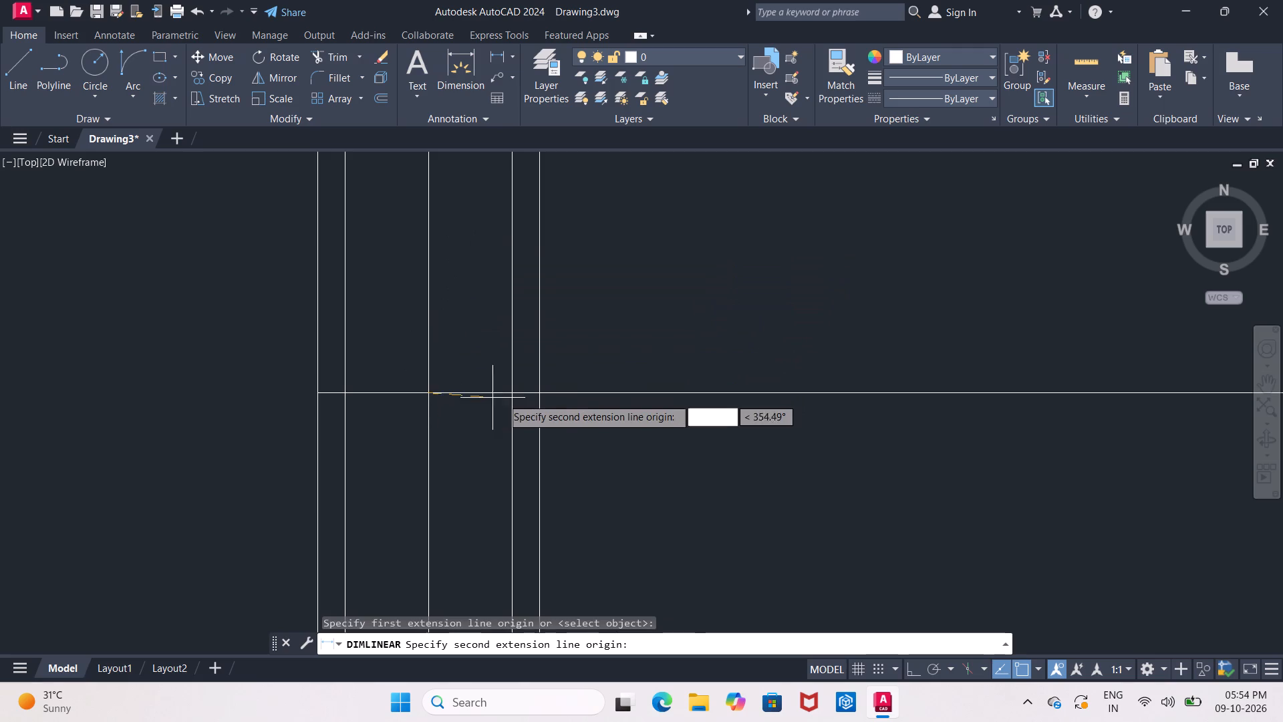
click(513, 397)
scroll(511, 379, down, 1)
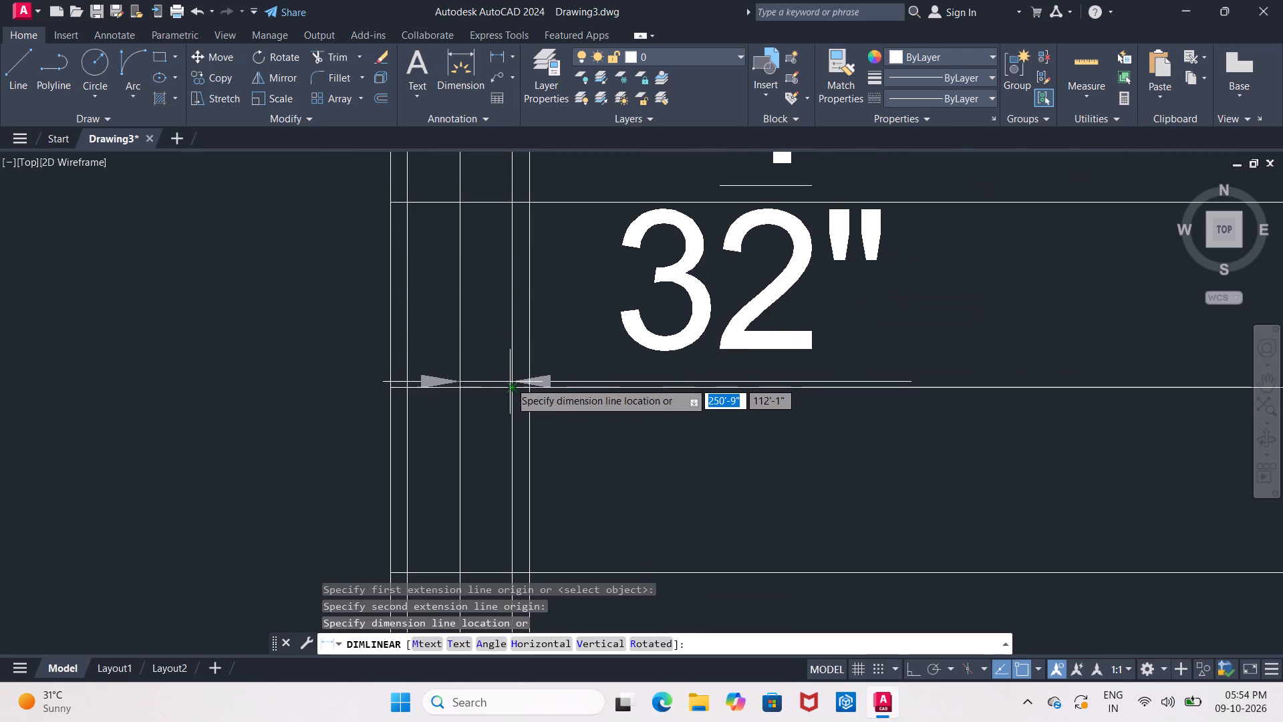
scroll(509, 382, down, 1)
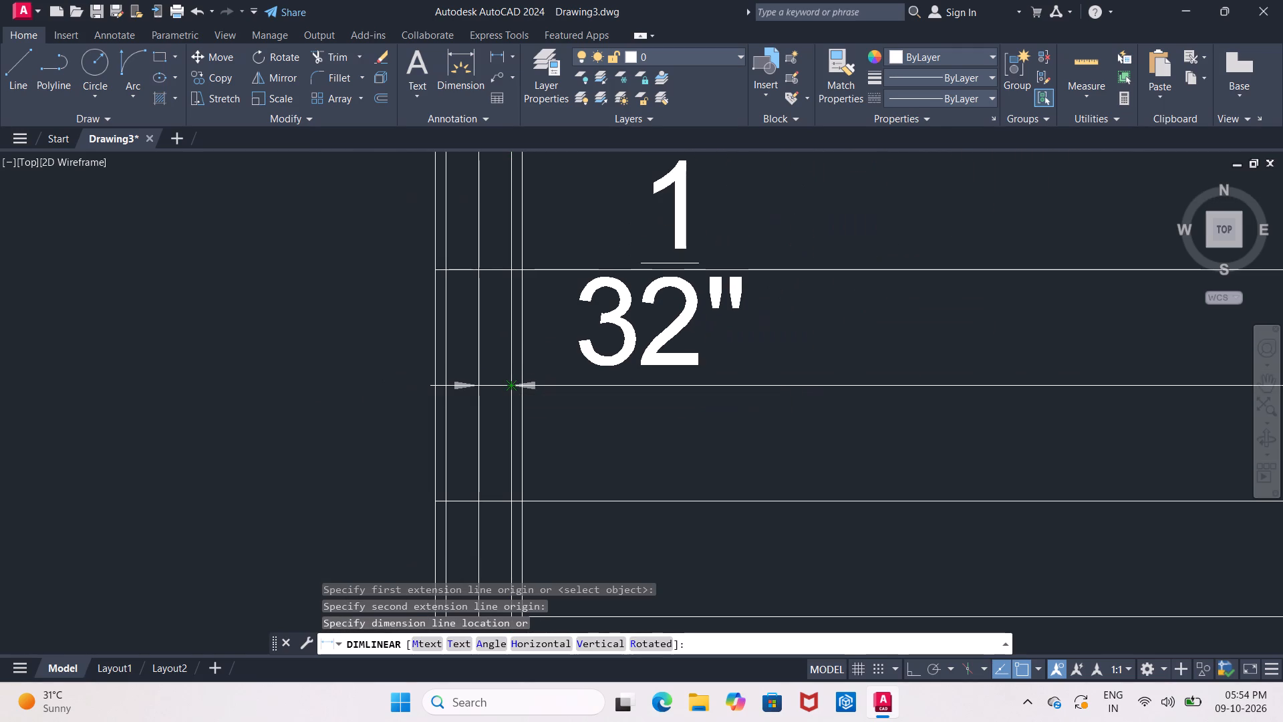
key(Escape)
scroll(599, 426, up, 1)
middle_drag(587, 425, 551, 425)
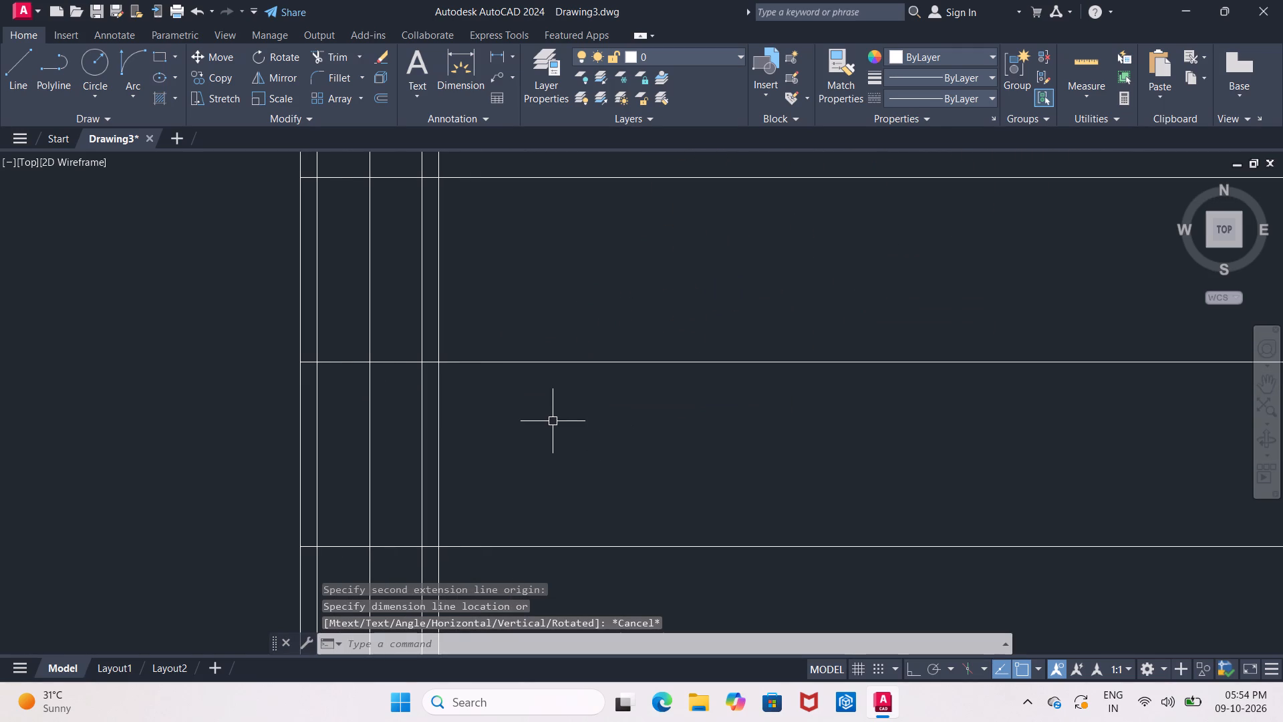
Divide 3.5 by 2 in the Calculator, and close it to return to the AutoCAD drawing.
text(3.)
key(5)
text(/2)
key(Return)
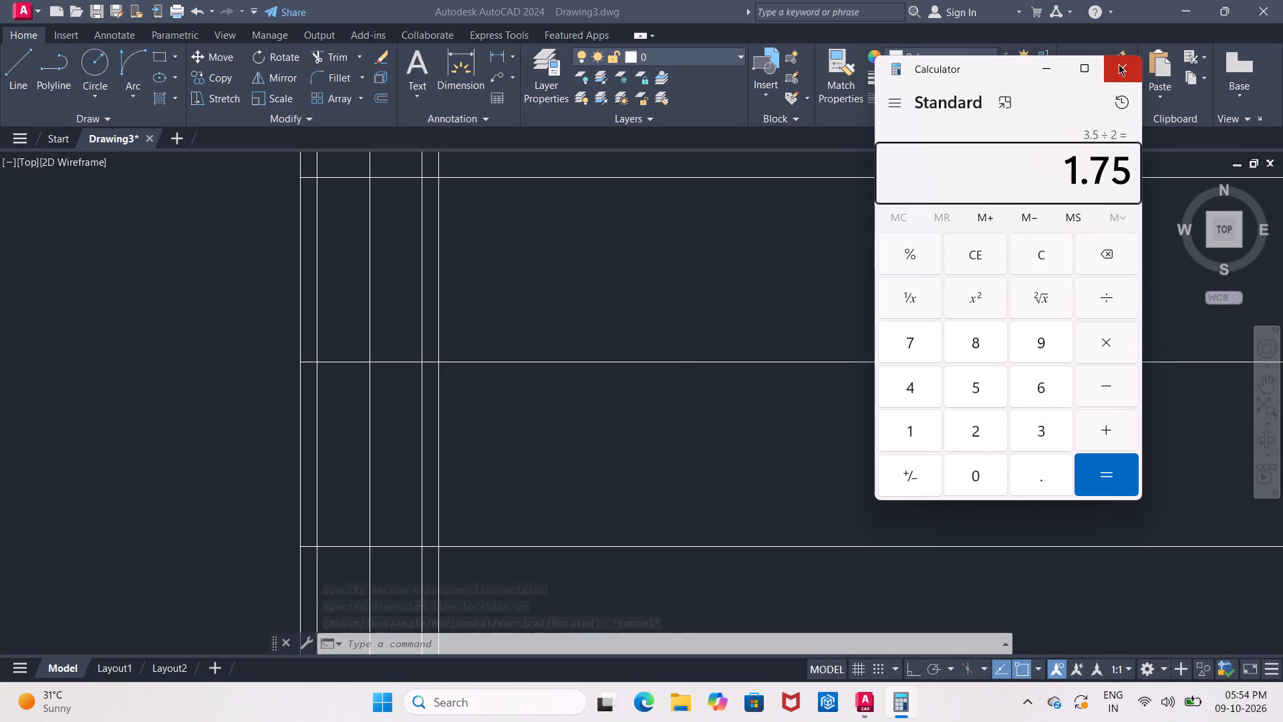
click(1119, 64)
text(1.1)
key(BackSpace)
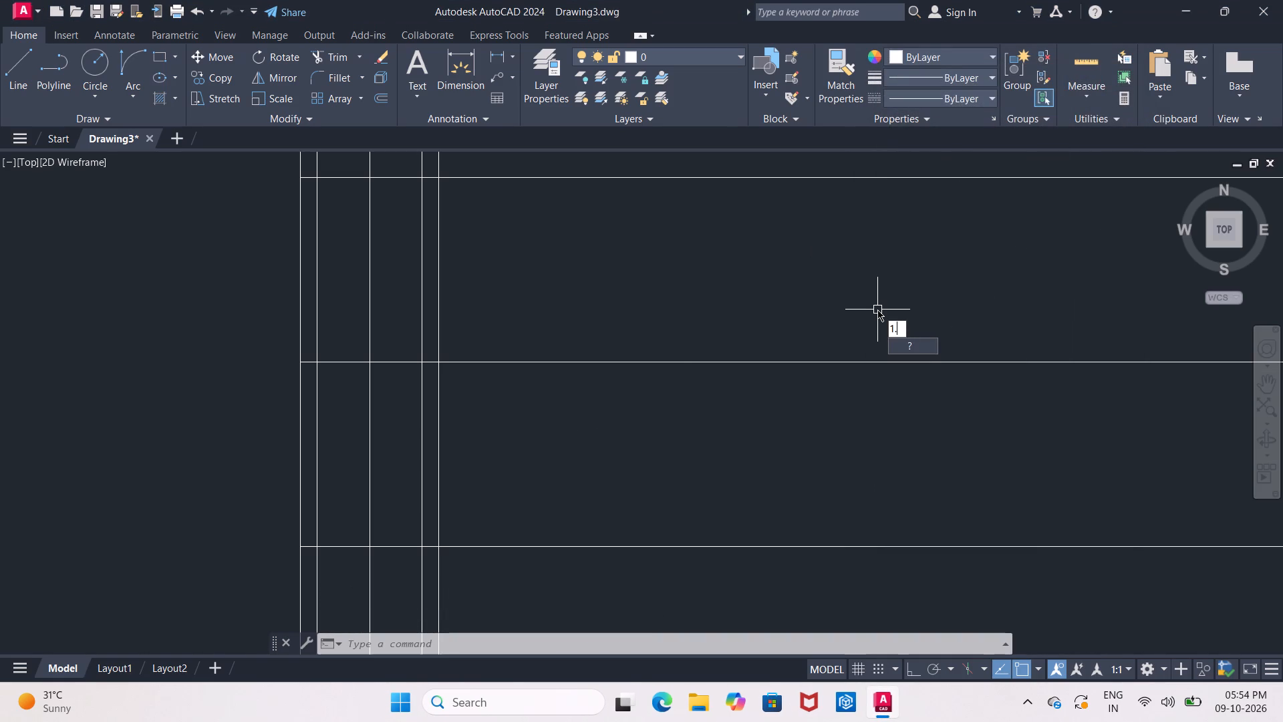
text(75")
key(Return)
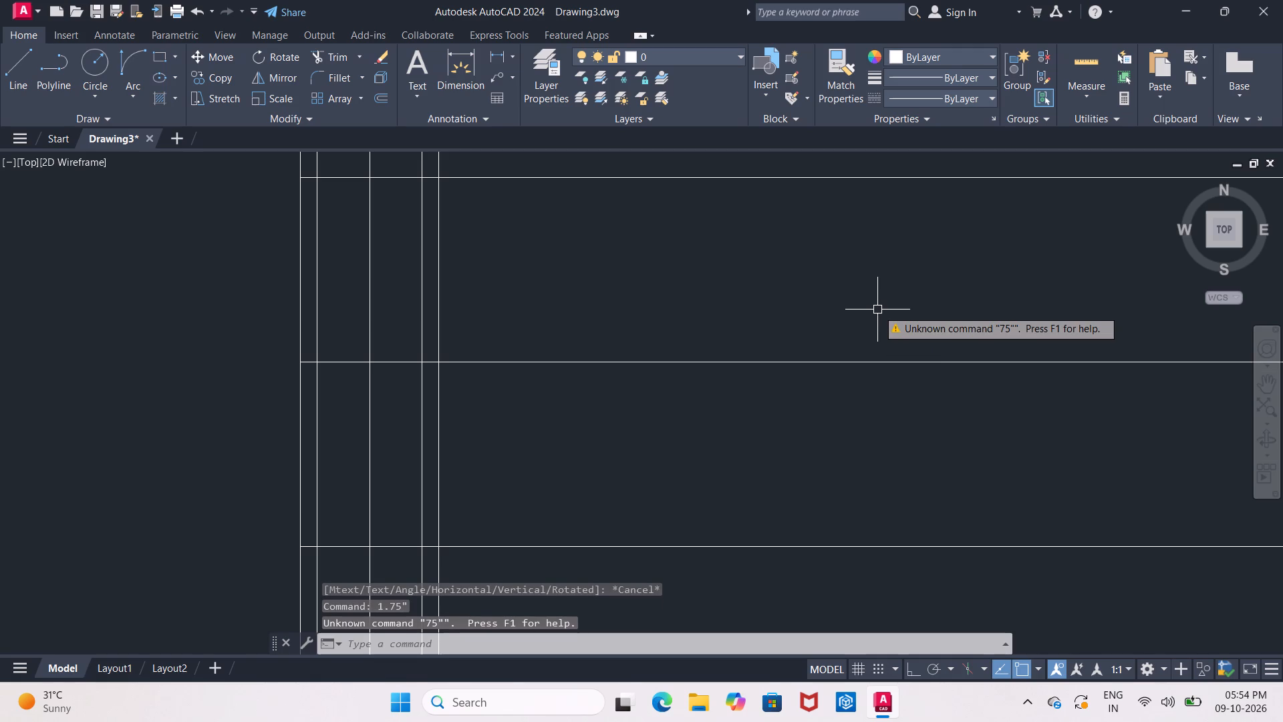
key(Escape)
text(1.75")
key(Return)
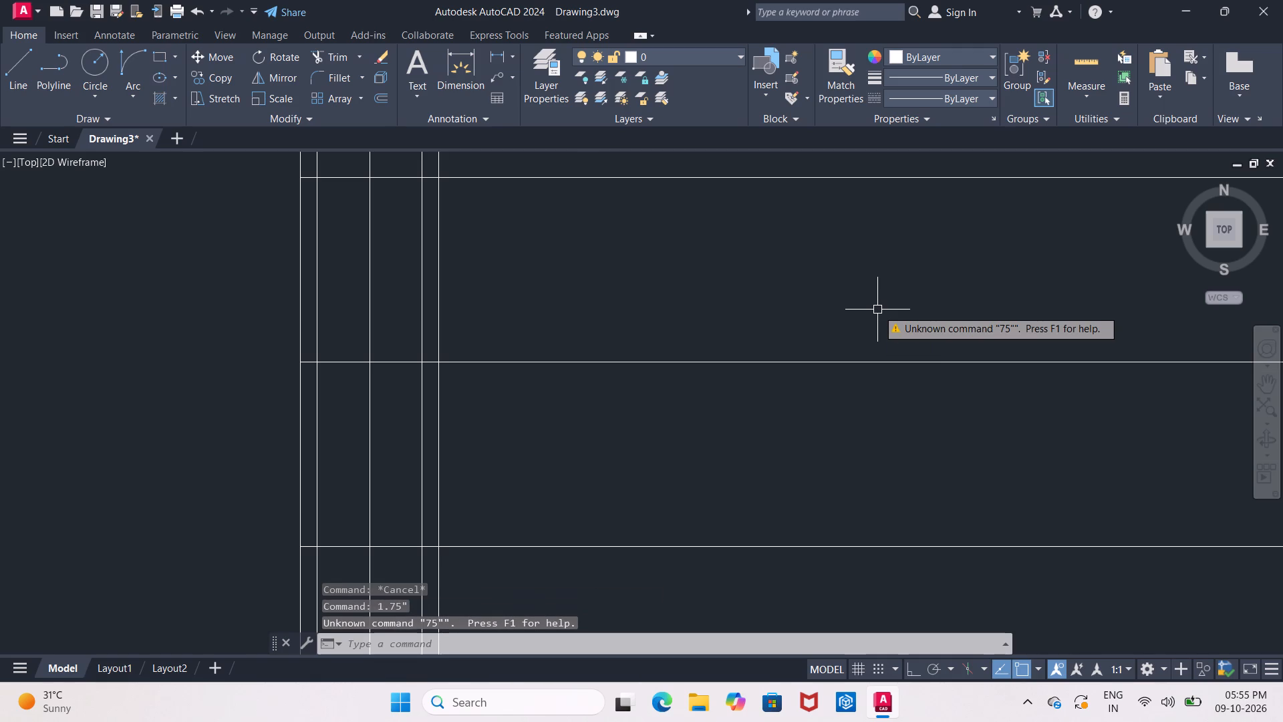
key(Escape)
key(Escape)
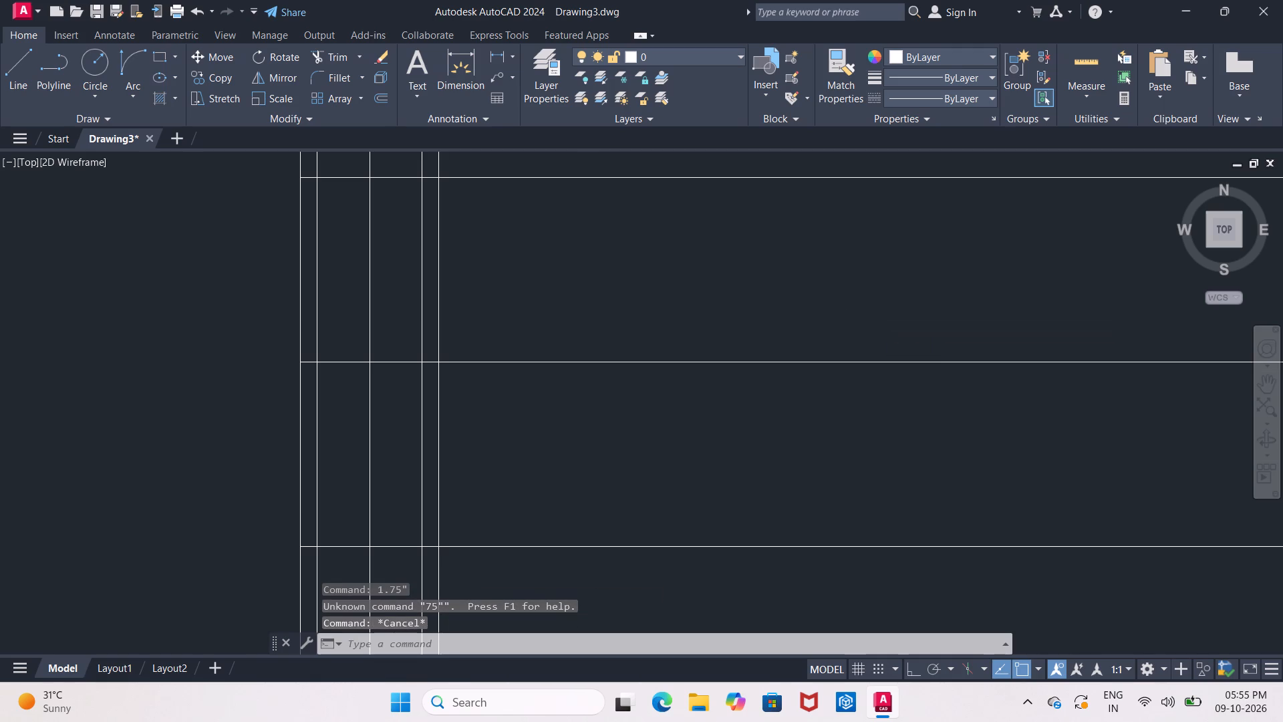
Offset the two inner offset lines of the end wall 0'1.75" further inward toward its centre line.
key(o)
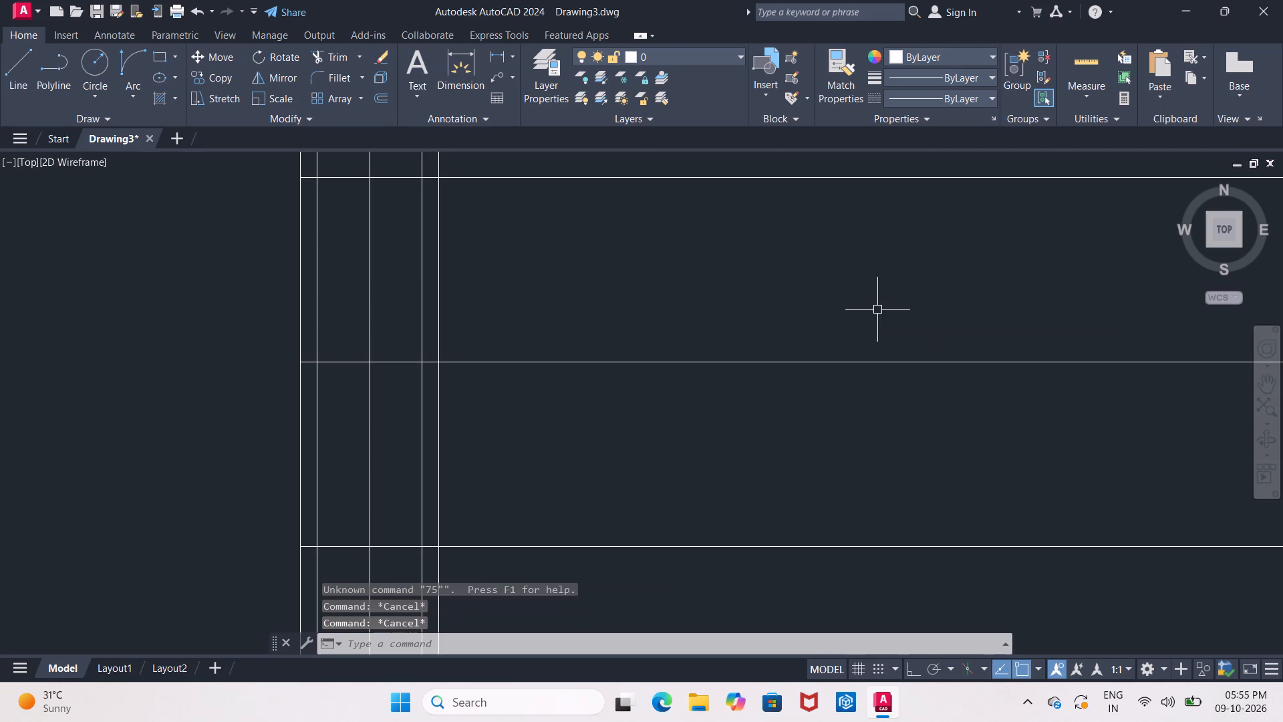
key(Return)
text(0'1)
key(period)
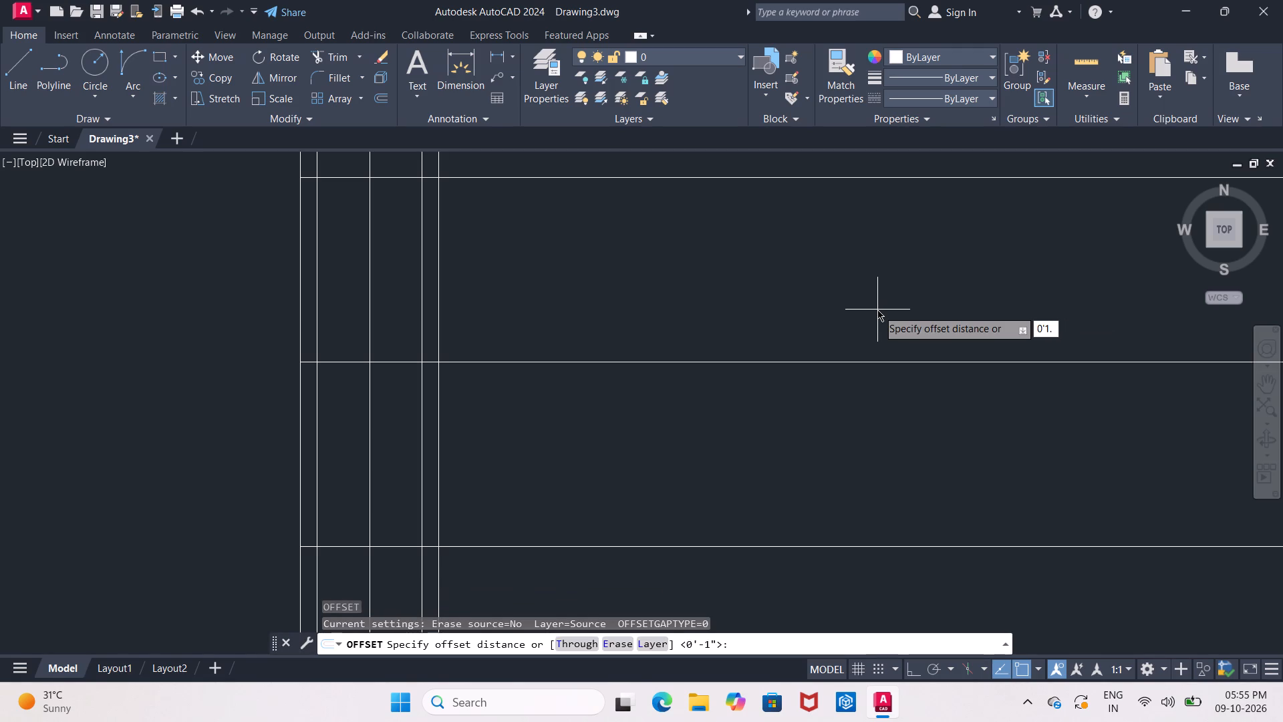
text(75")
key(Return)
click(419, 329)
click(410, 329)
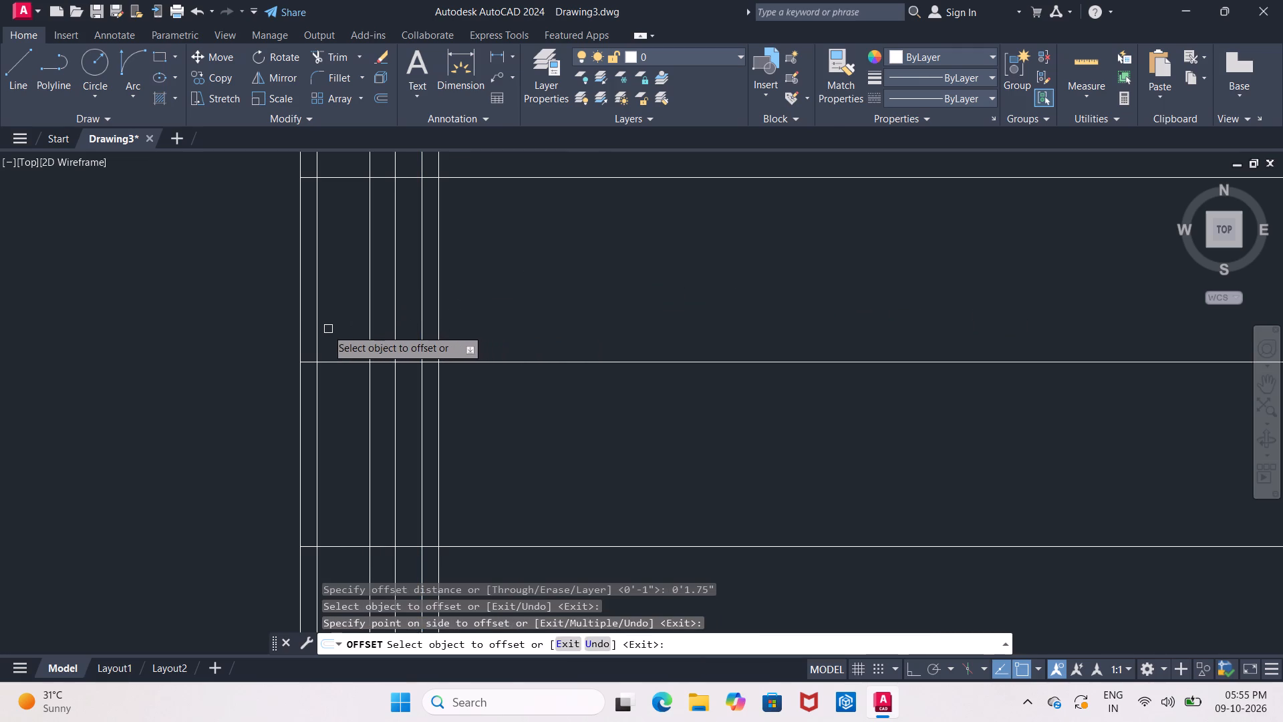
click(319, 329)
click(345, 324)
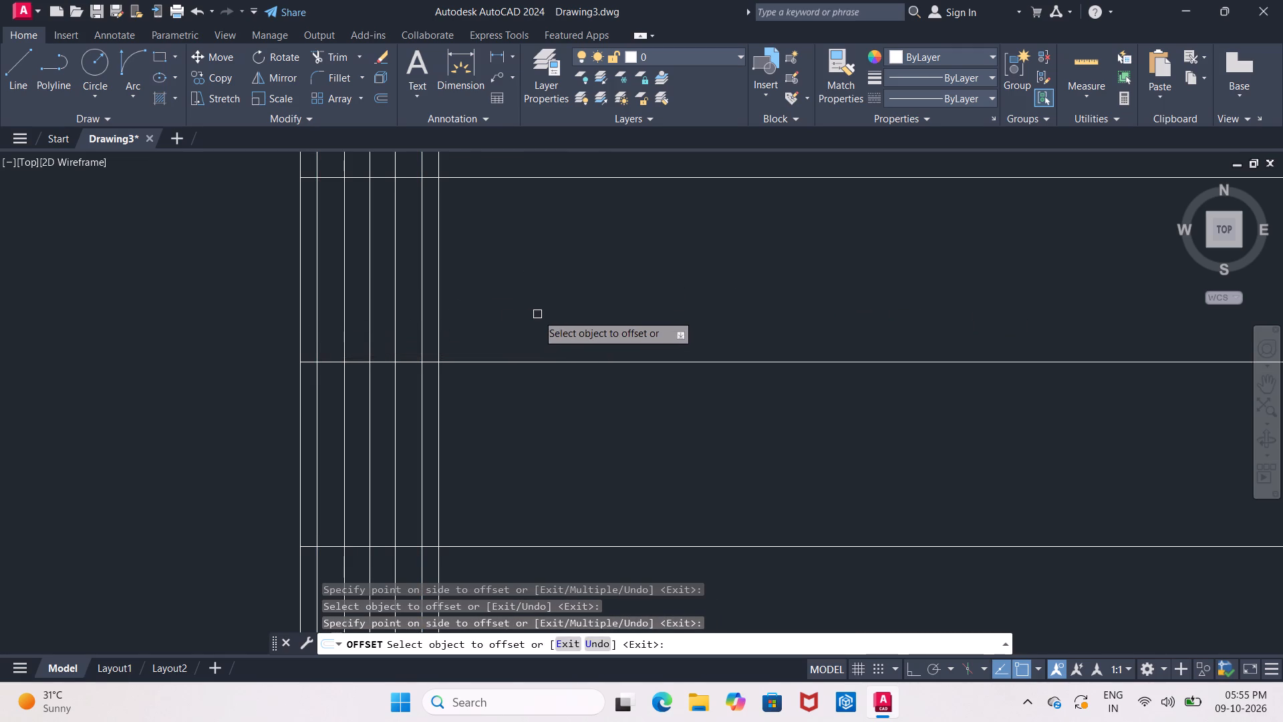
middle_drag(547, 310, 623, 158)
scroll(618, 292, down, 1)
scroll(617, 308, up, 1)
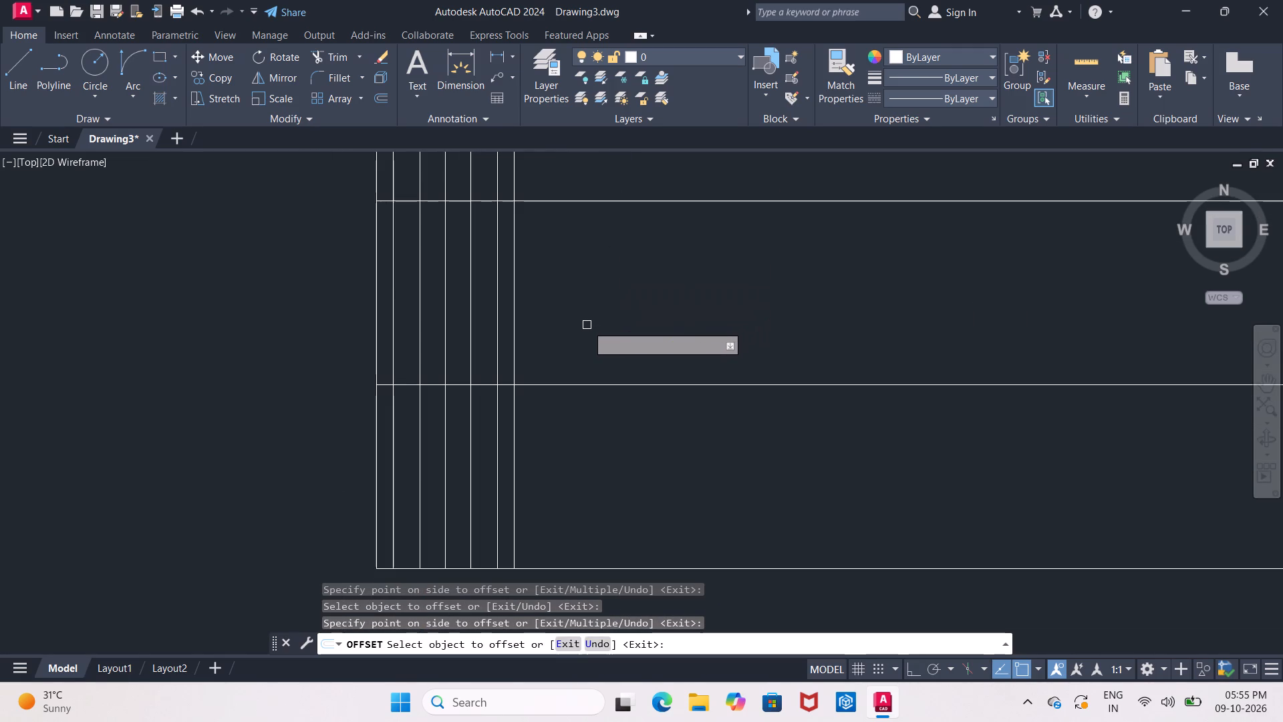
key(Escape)
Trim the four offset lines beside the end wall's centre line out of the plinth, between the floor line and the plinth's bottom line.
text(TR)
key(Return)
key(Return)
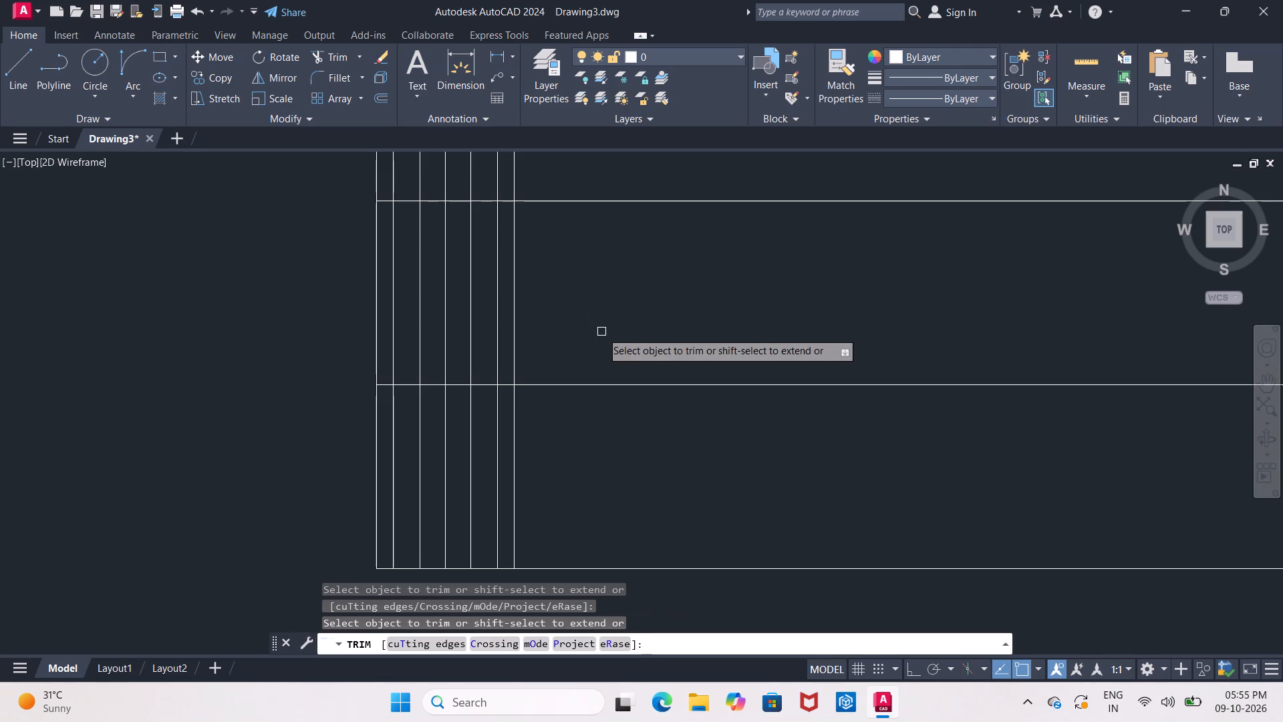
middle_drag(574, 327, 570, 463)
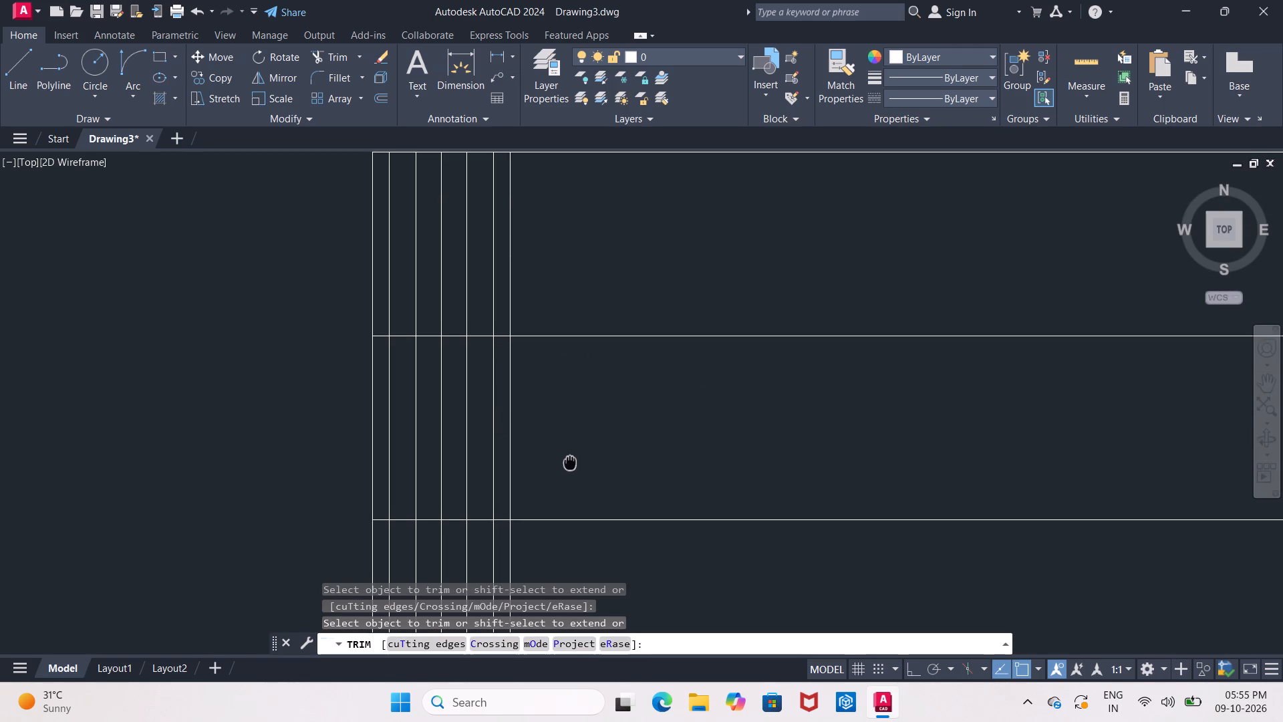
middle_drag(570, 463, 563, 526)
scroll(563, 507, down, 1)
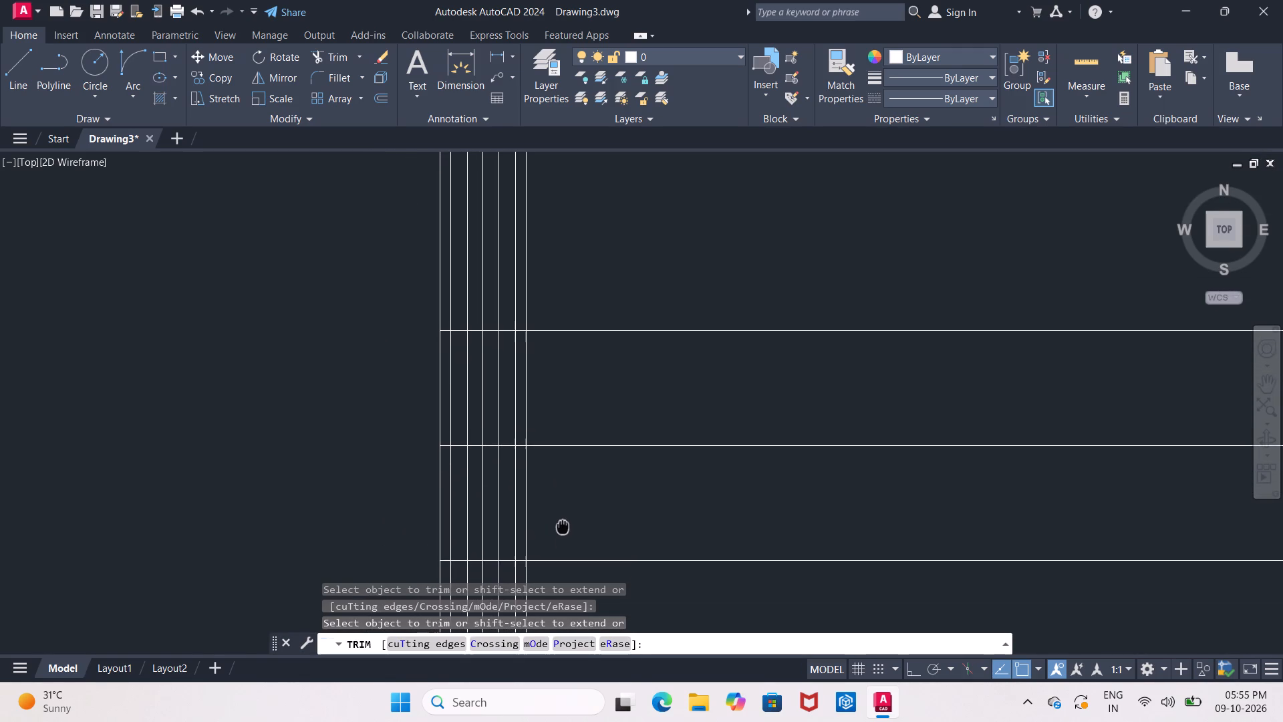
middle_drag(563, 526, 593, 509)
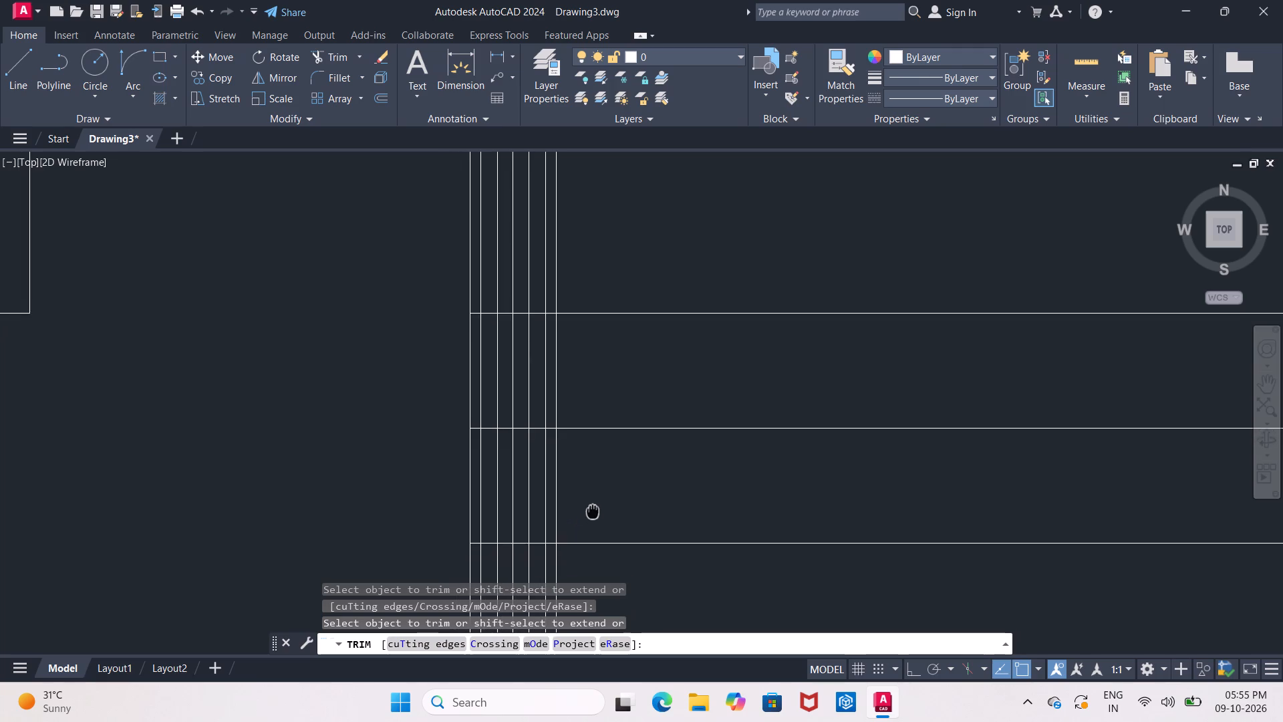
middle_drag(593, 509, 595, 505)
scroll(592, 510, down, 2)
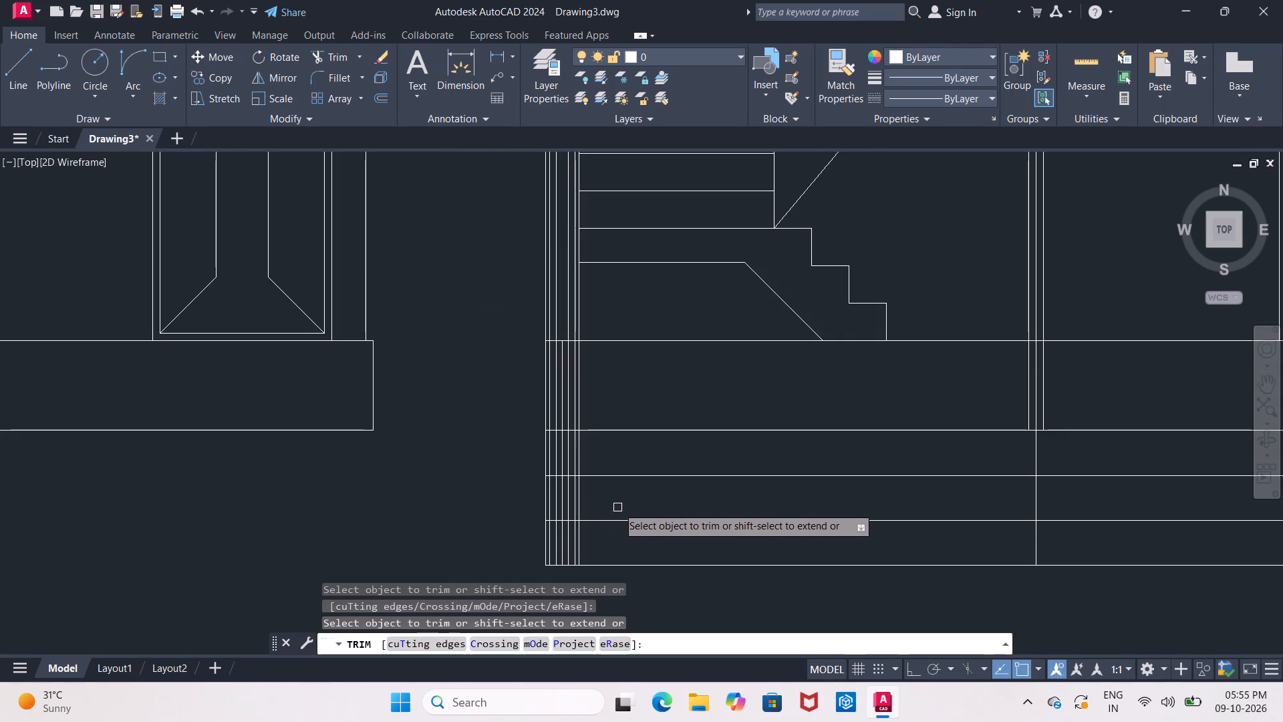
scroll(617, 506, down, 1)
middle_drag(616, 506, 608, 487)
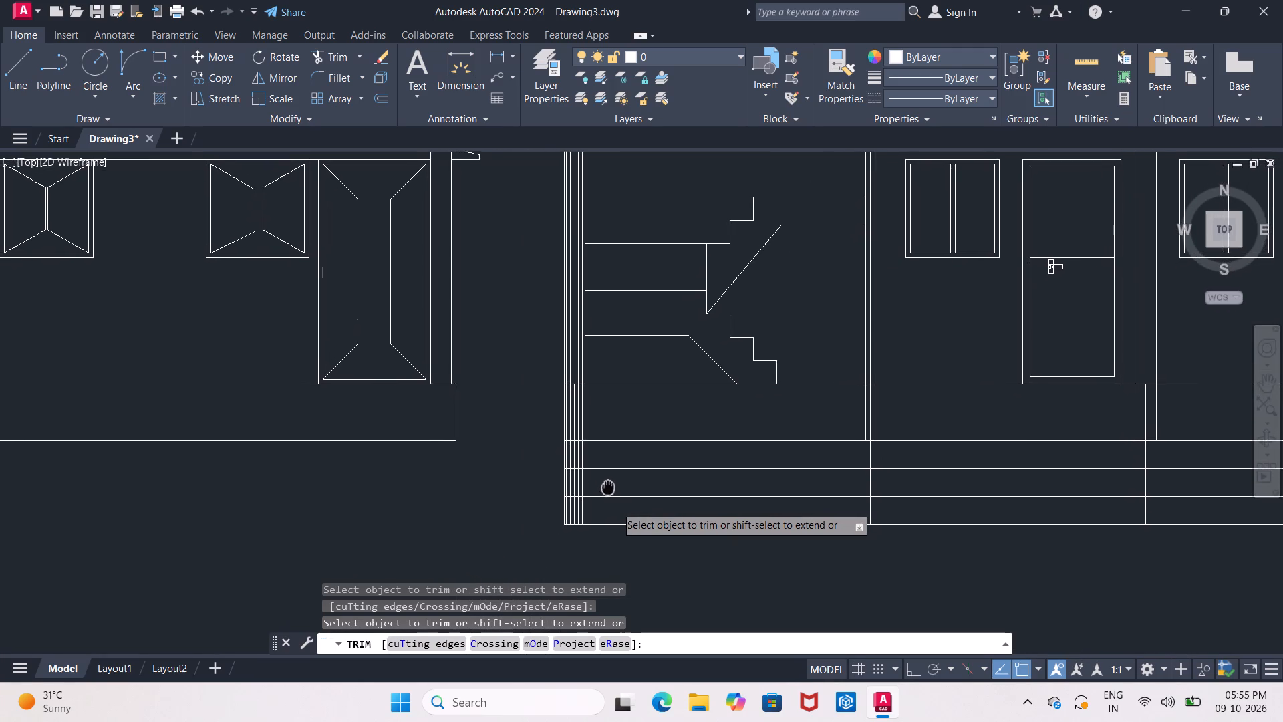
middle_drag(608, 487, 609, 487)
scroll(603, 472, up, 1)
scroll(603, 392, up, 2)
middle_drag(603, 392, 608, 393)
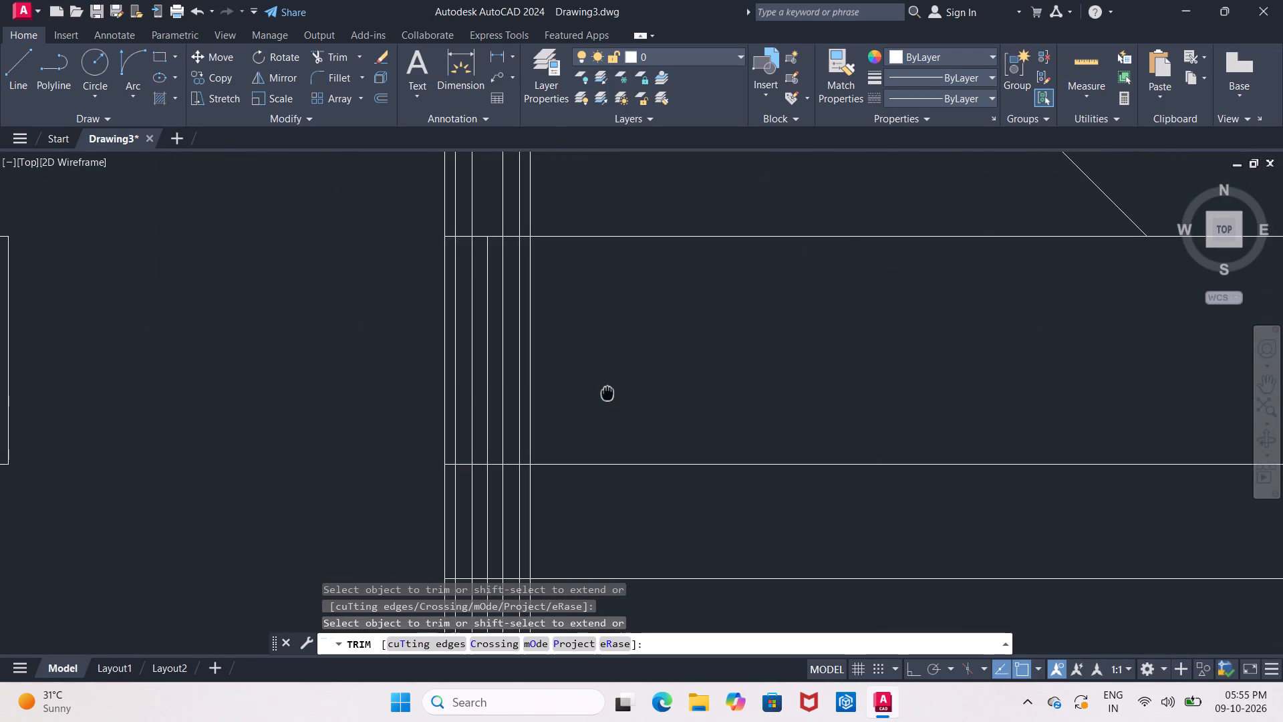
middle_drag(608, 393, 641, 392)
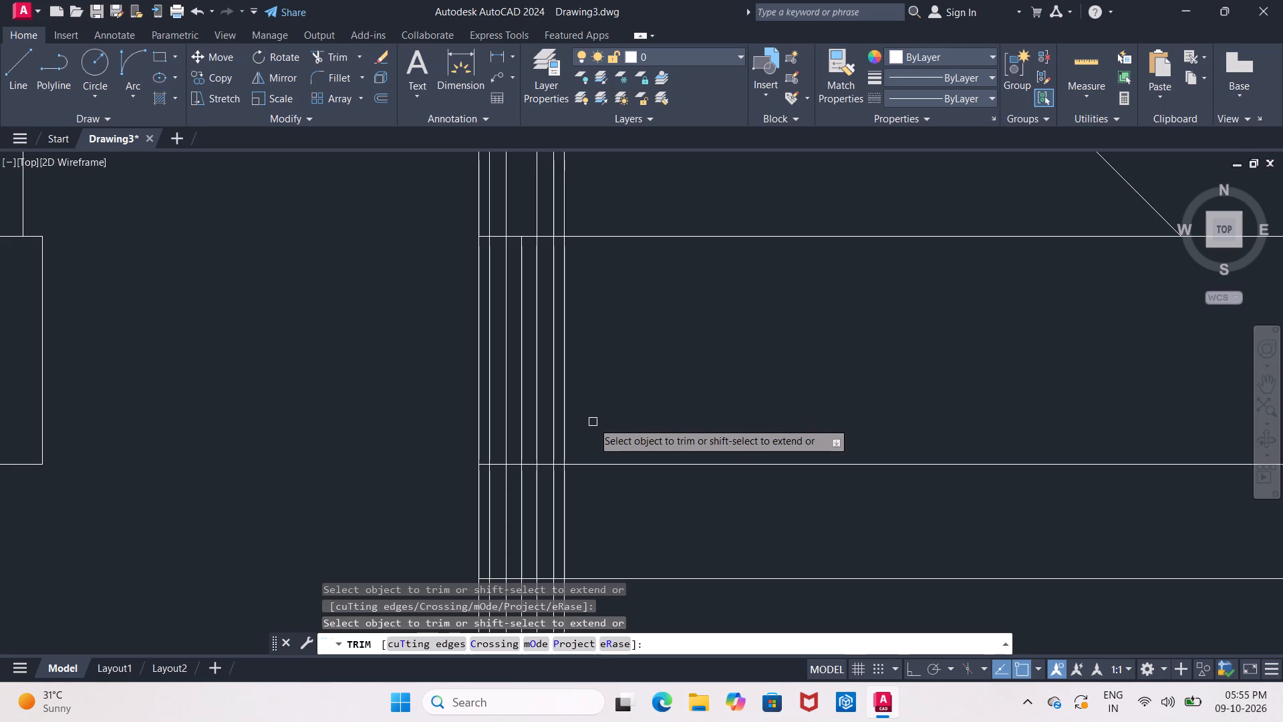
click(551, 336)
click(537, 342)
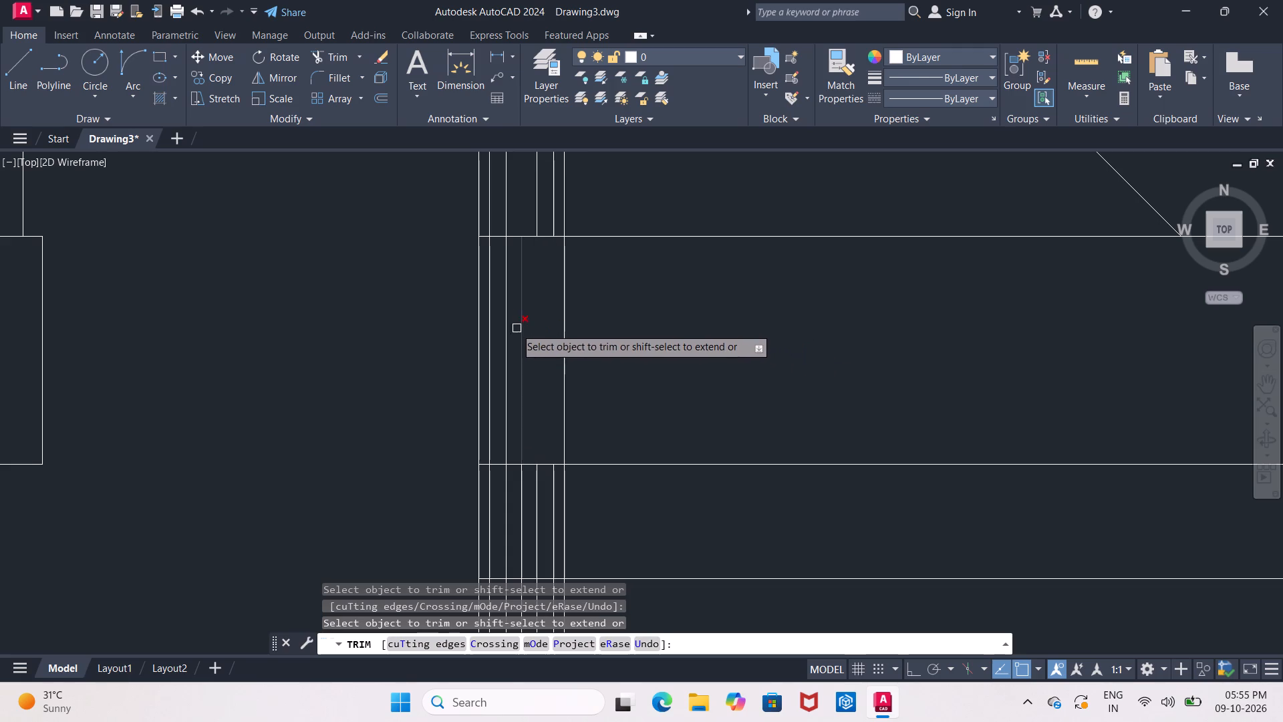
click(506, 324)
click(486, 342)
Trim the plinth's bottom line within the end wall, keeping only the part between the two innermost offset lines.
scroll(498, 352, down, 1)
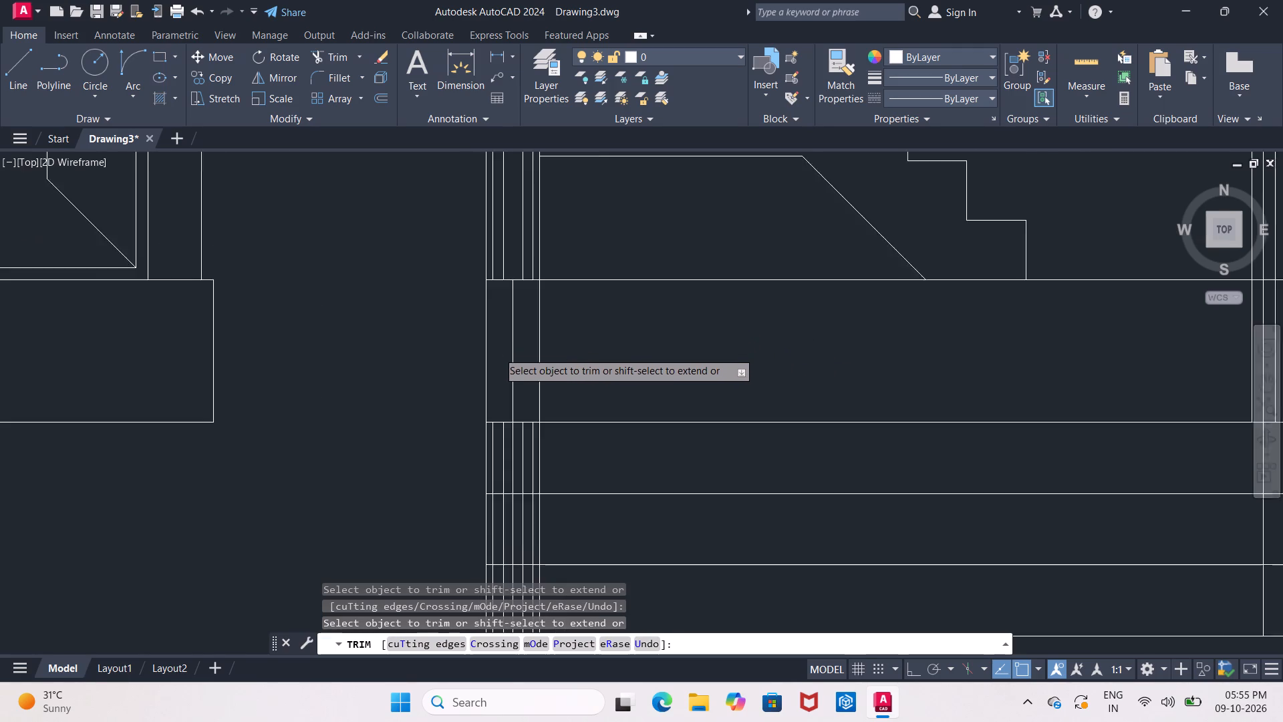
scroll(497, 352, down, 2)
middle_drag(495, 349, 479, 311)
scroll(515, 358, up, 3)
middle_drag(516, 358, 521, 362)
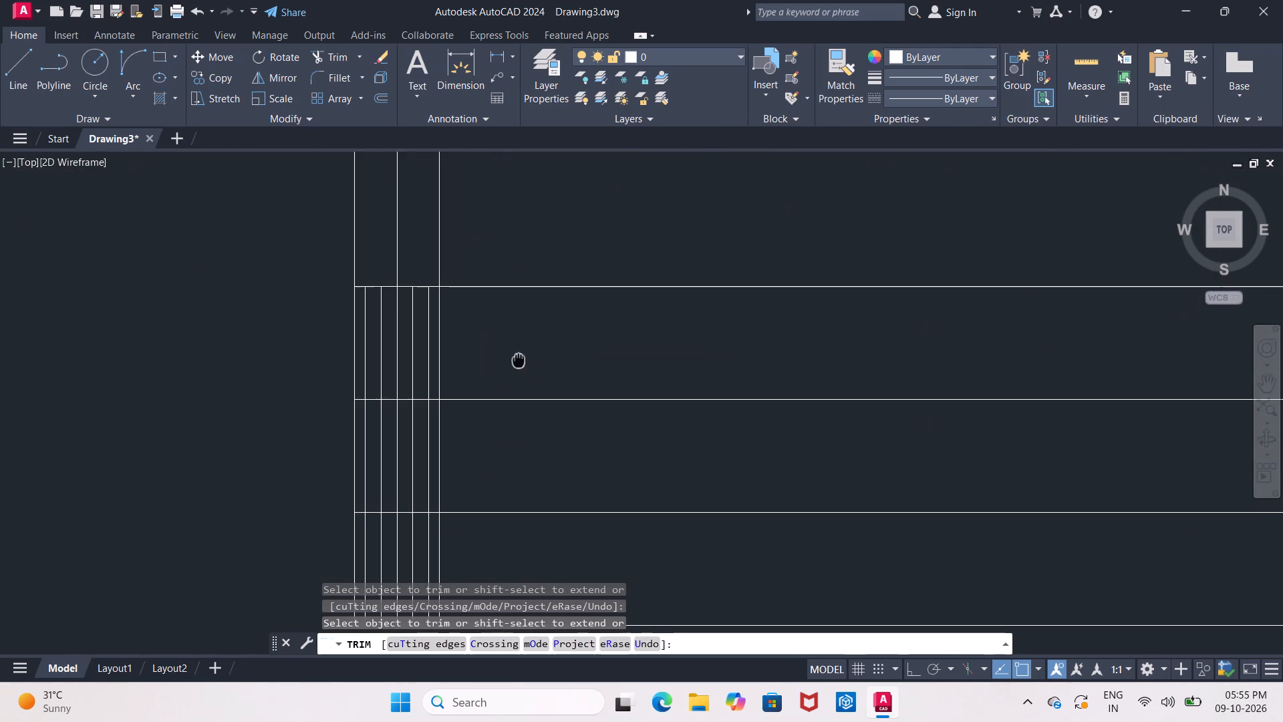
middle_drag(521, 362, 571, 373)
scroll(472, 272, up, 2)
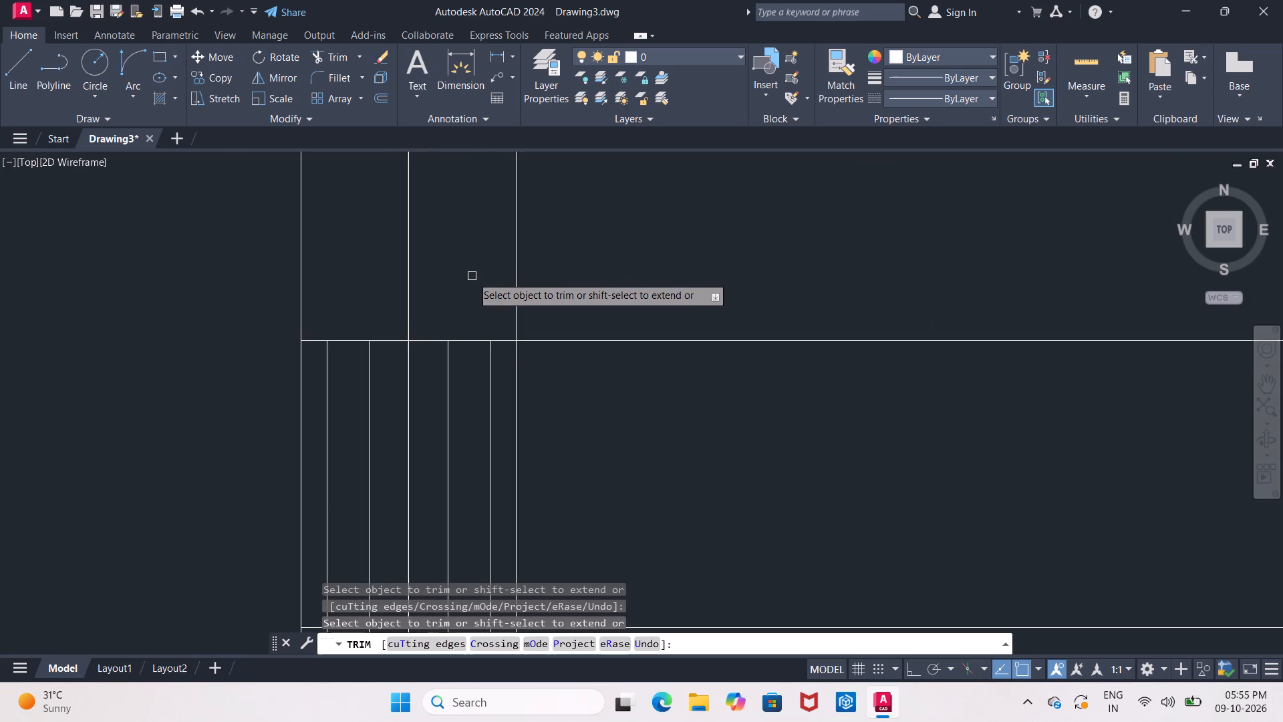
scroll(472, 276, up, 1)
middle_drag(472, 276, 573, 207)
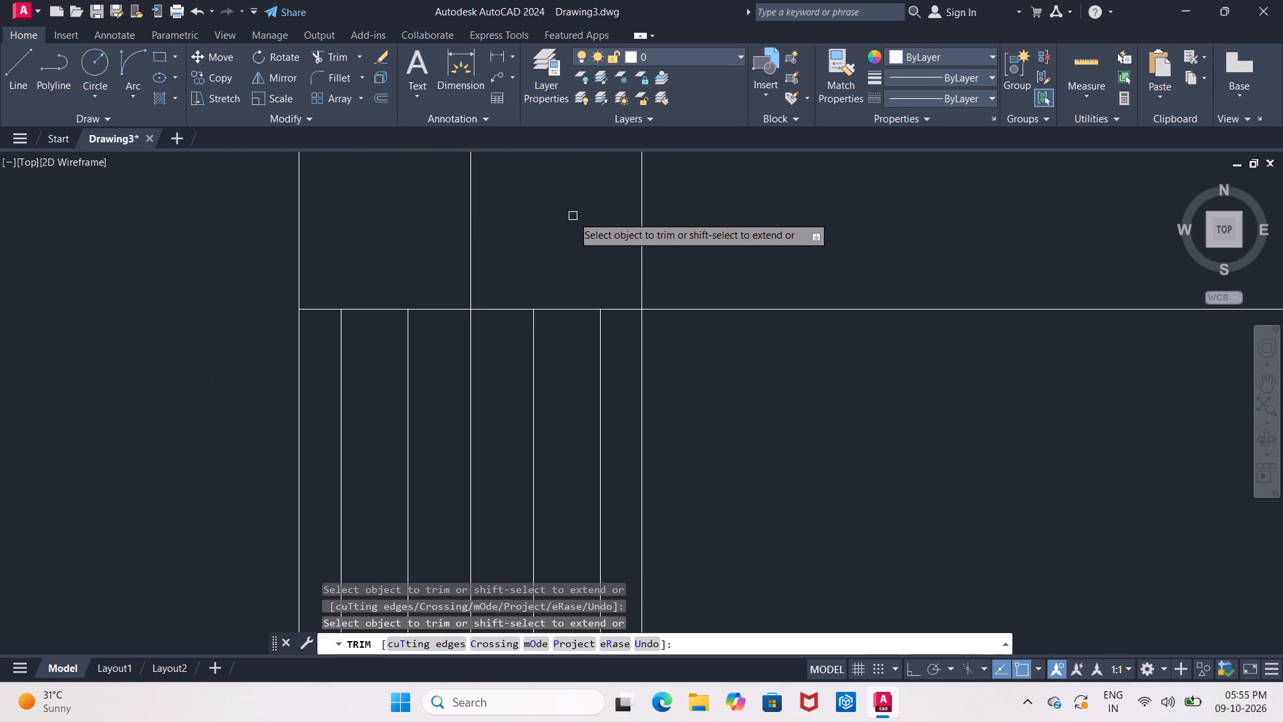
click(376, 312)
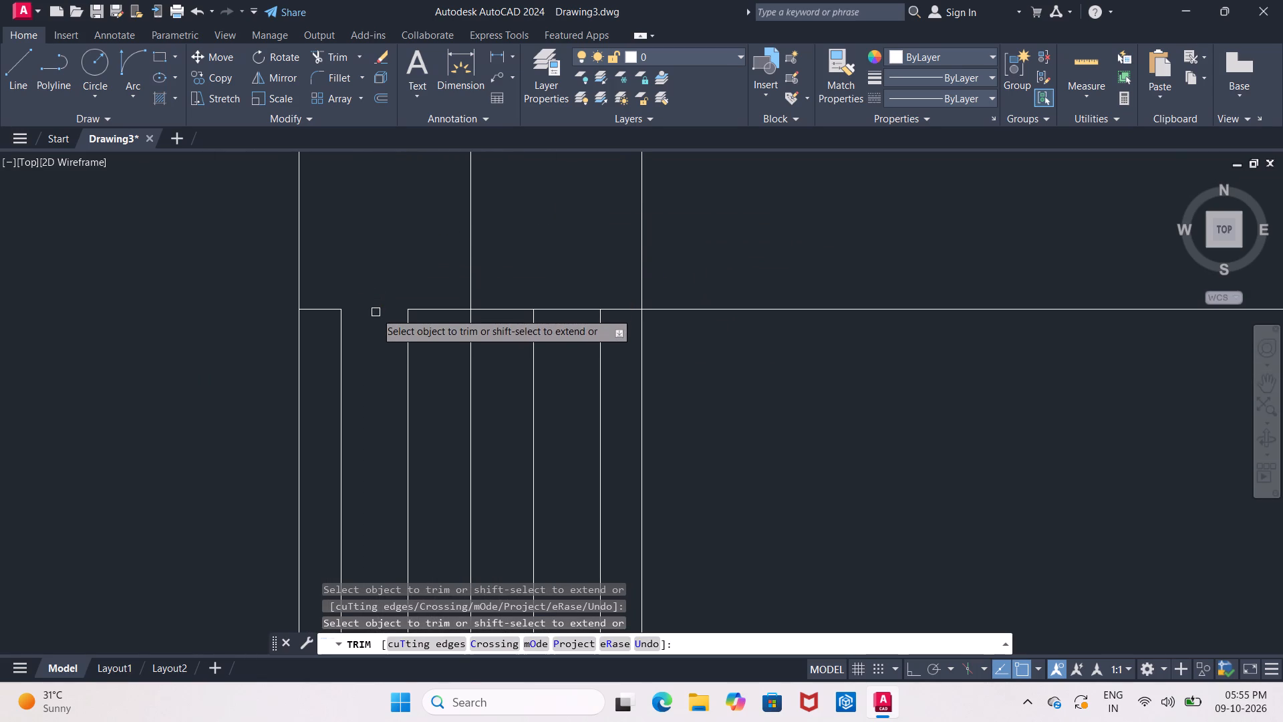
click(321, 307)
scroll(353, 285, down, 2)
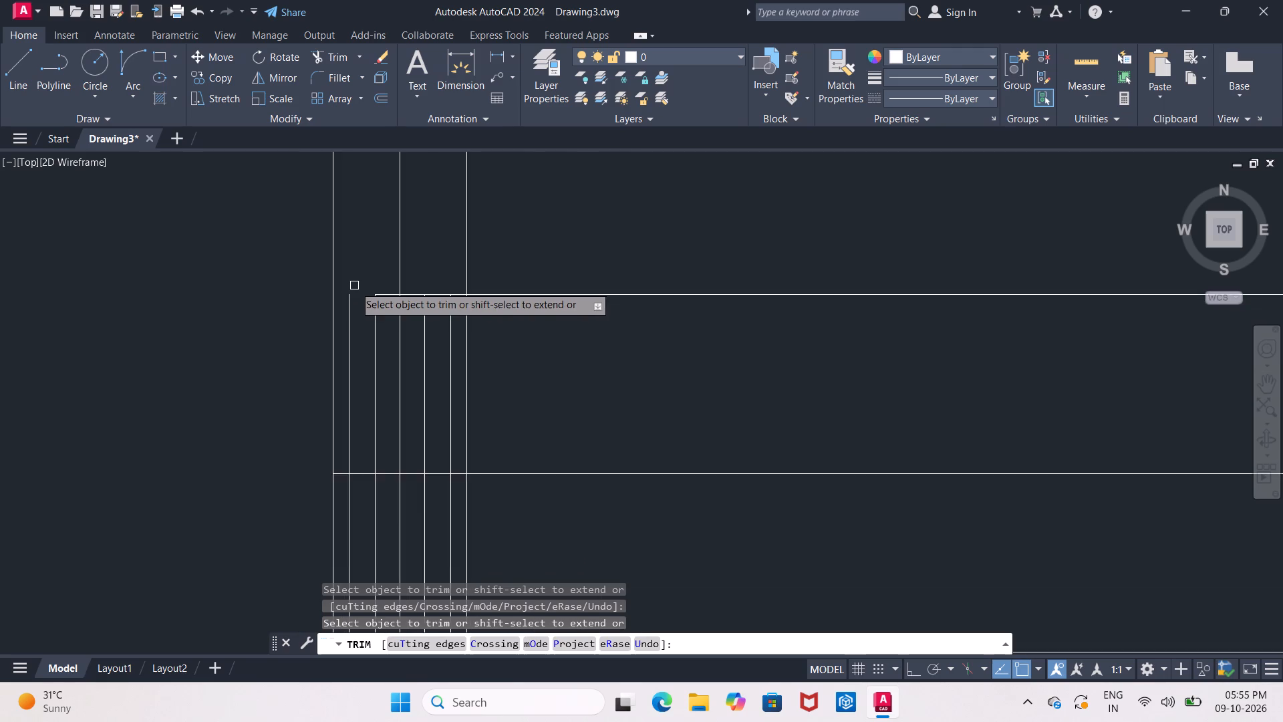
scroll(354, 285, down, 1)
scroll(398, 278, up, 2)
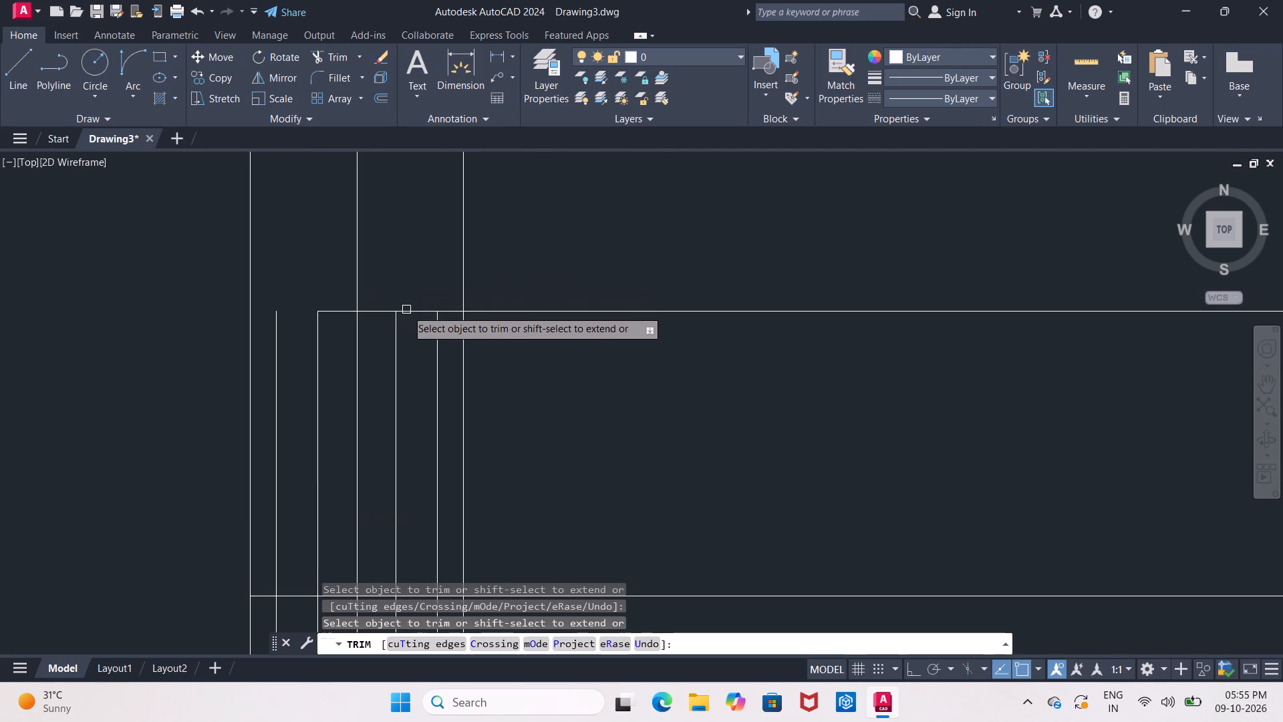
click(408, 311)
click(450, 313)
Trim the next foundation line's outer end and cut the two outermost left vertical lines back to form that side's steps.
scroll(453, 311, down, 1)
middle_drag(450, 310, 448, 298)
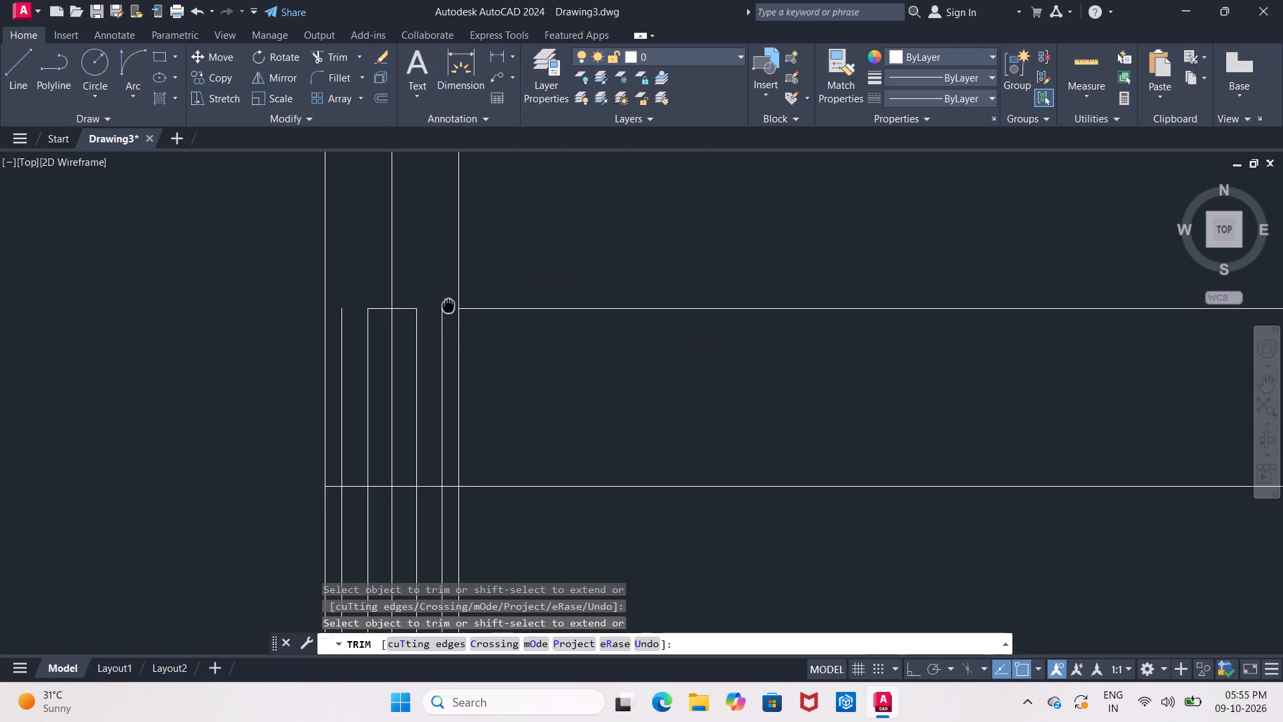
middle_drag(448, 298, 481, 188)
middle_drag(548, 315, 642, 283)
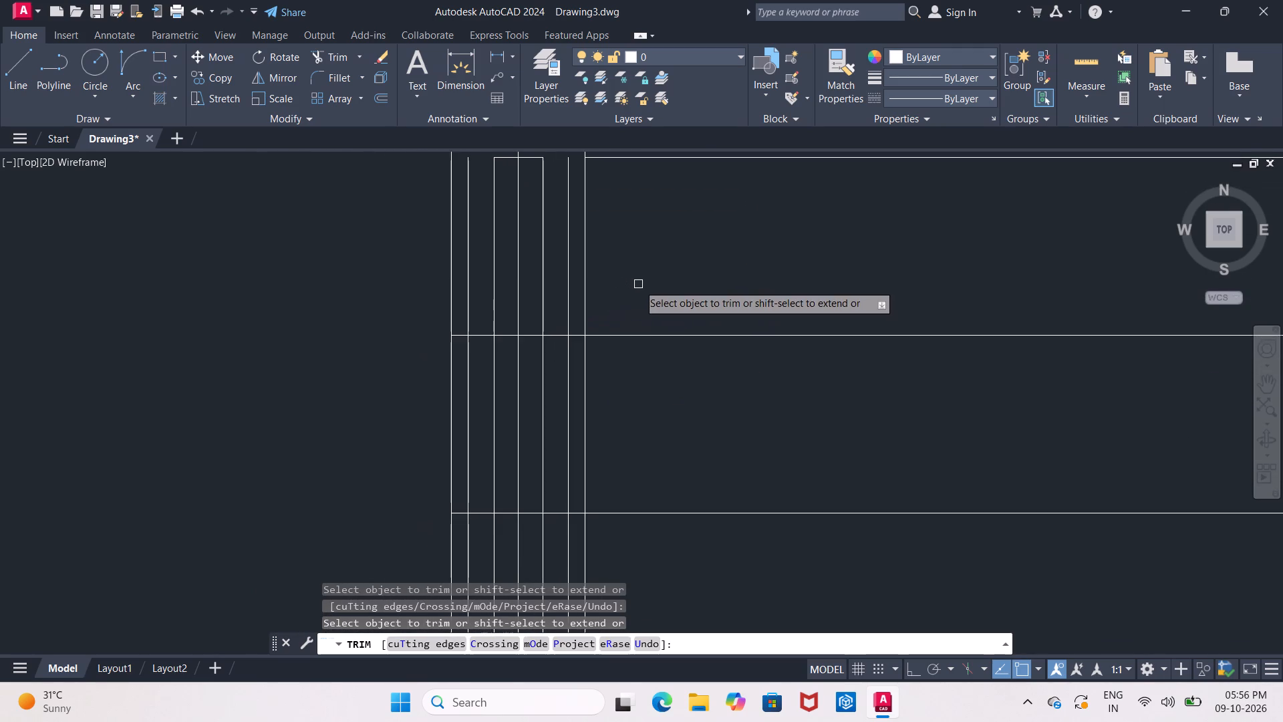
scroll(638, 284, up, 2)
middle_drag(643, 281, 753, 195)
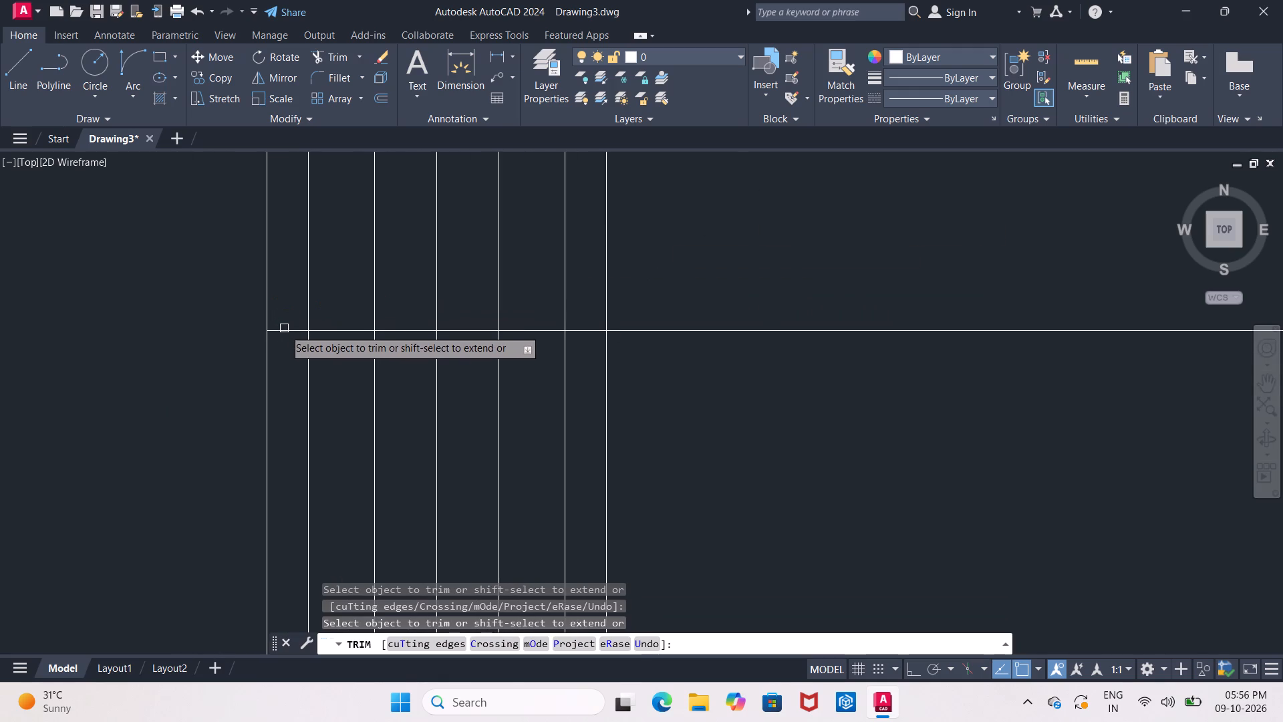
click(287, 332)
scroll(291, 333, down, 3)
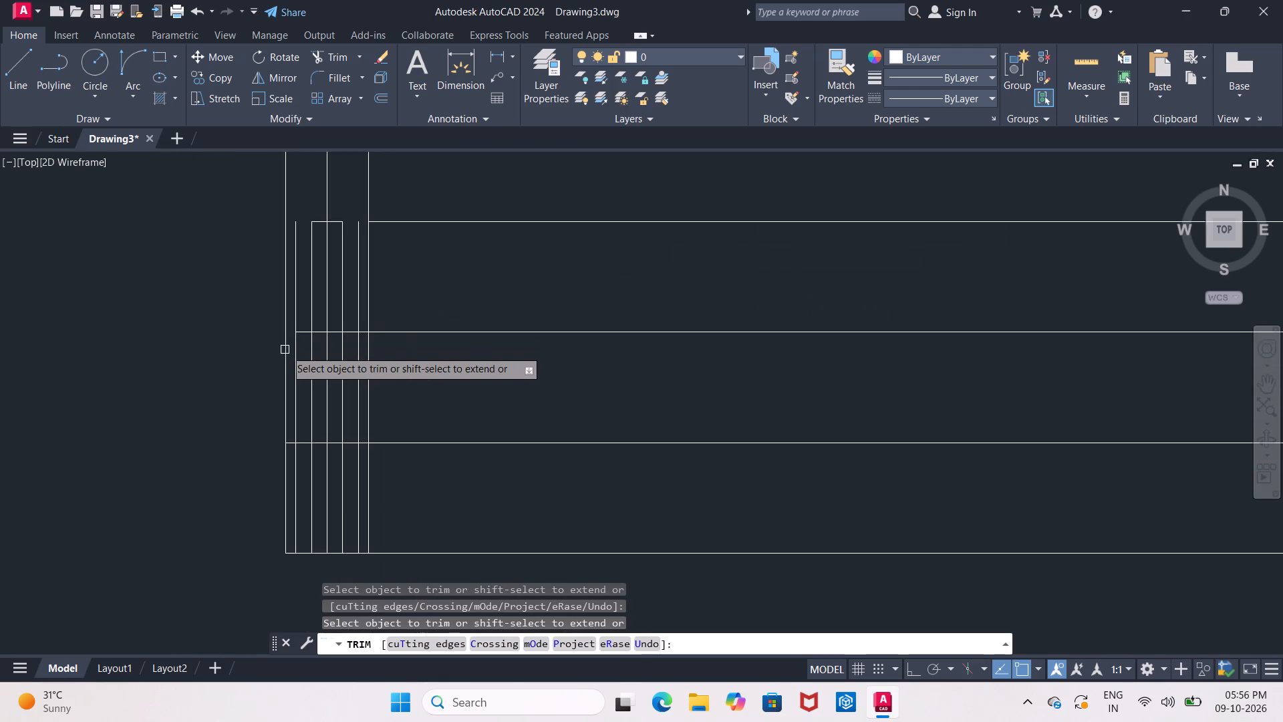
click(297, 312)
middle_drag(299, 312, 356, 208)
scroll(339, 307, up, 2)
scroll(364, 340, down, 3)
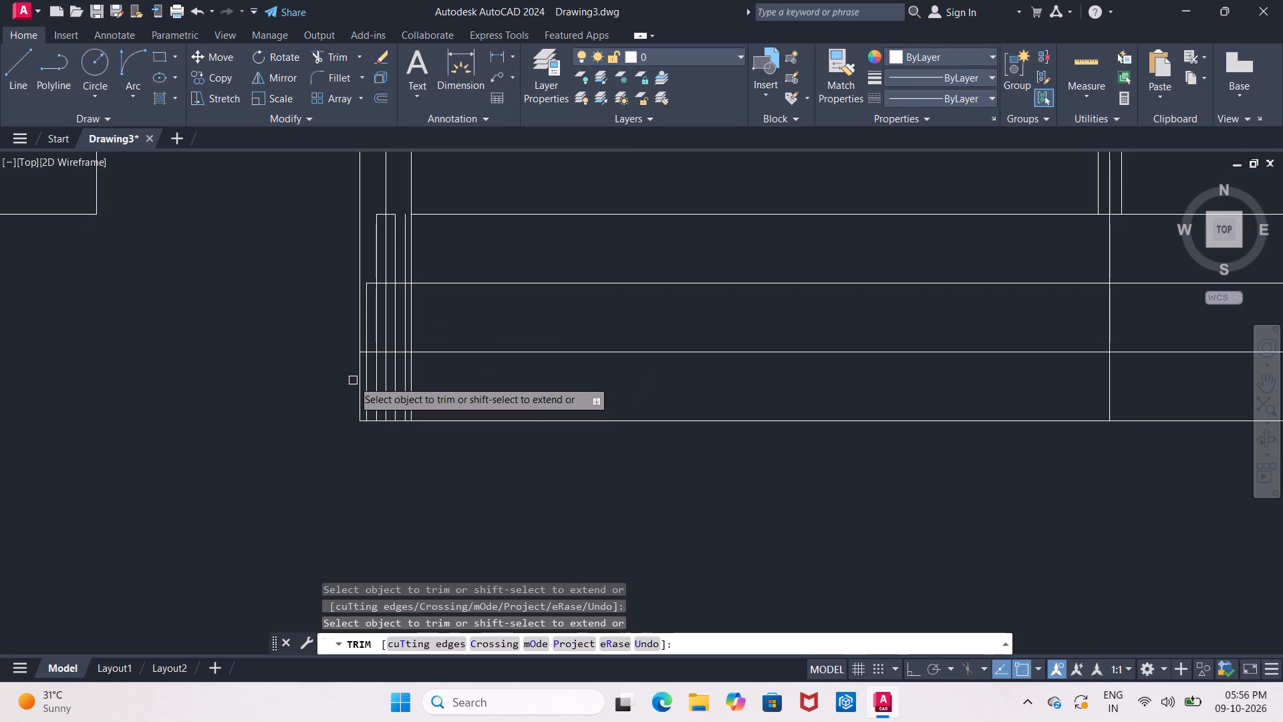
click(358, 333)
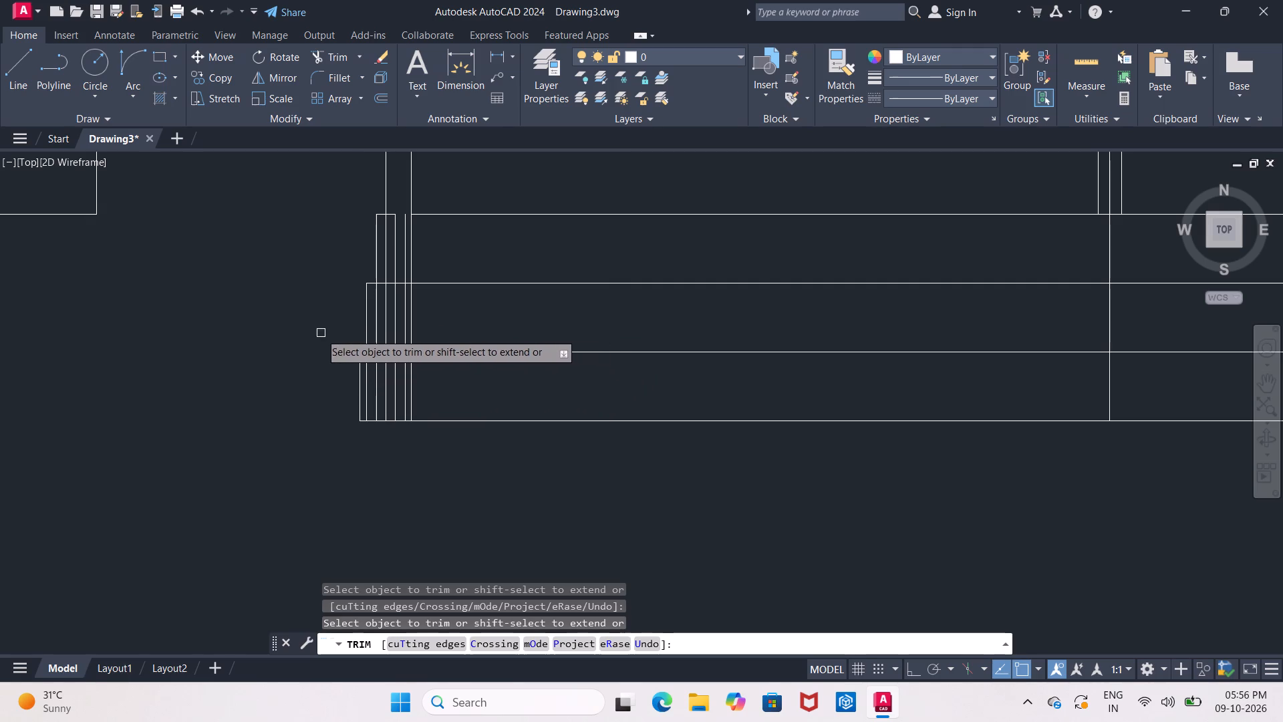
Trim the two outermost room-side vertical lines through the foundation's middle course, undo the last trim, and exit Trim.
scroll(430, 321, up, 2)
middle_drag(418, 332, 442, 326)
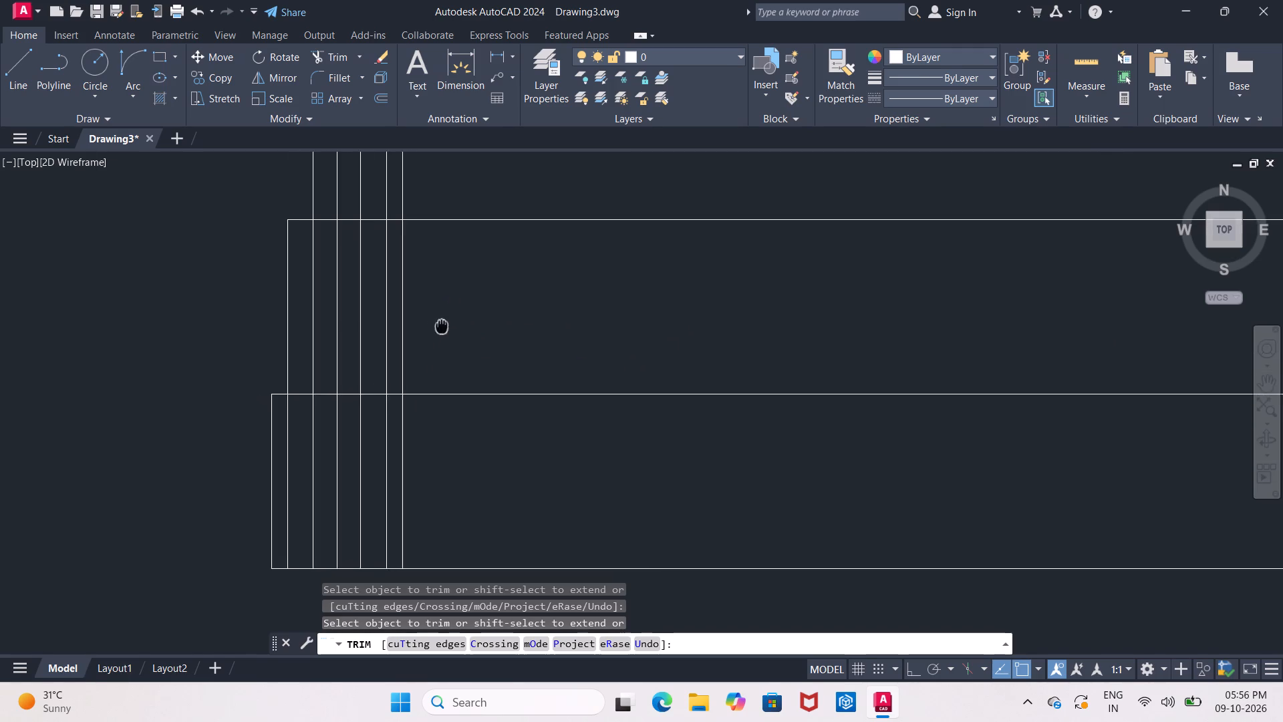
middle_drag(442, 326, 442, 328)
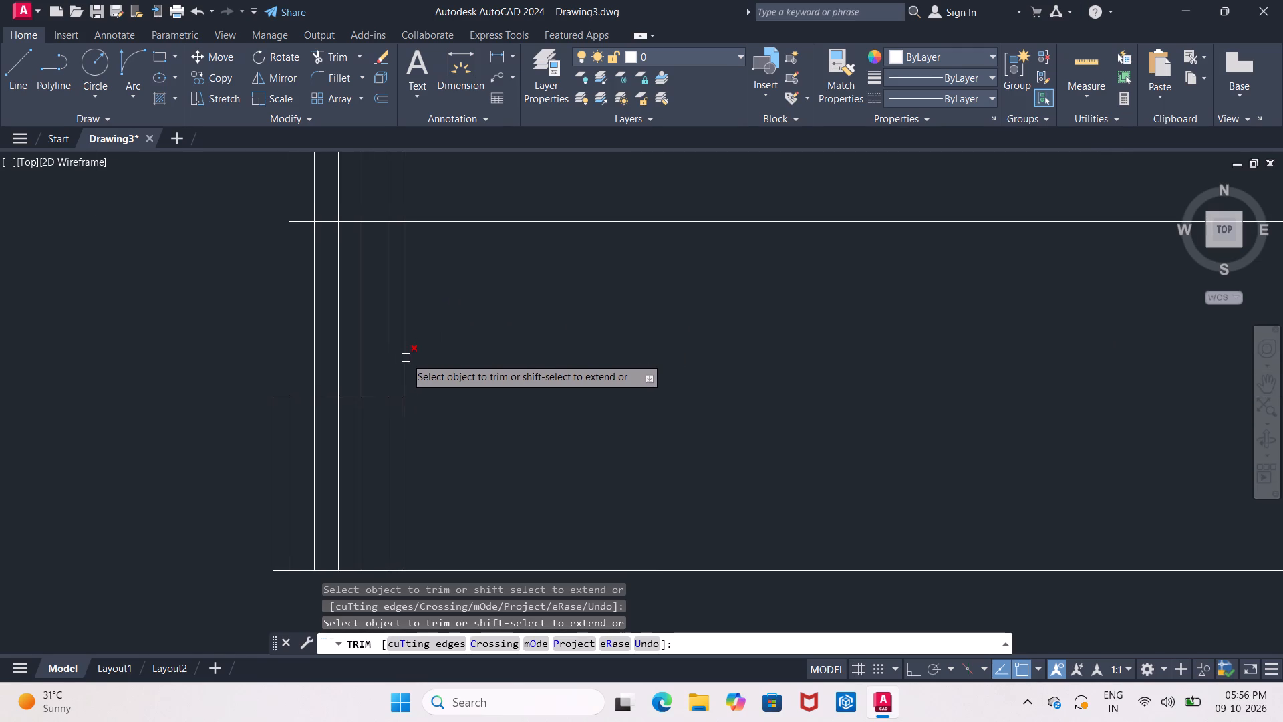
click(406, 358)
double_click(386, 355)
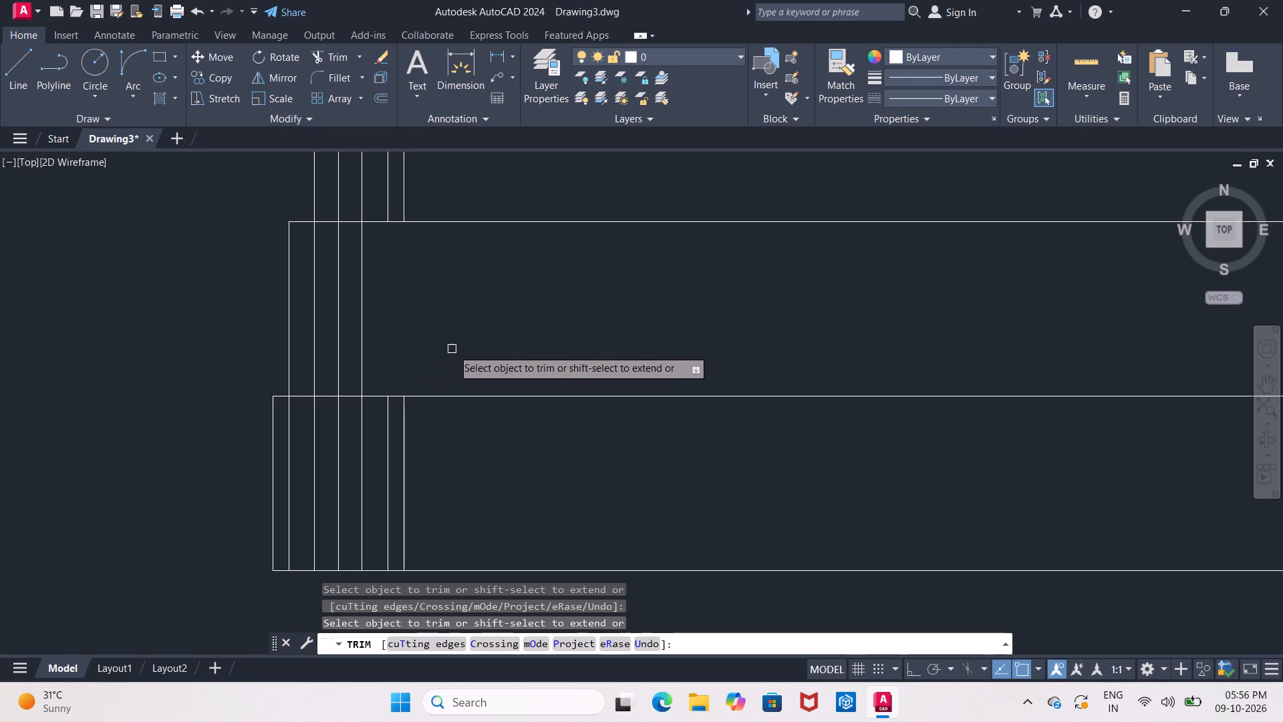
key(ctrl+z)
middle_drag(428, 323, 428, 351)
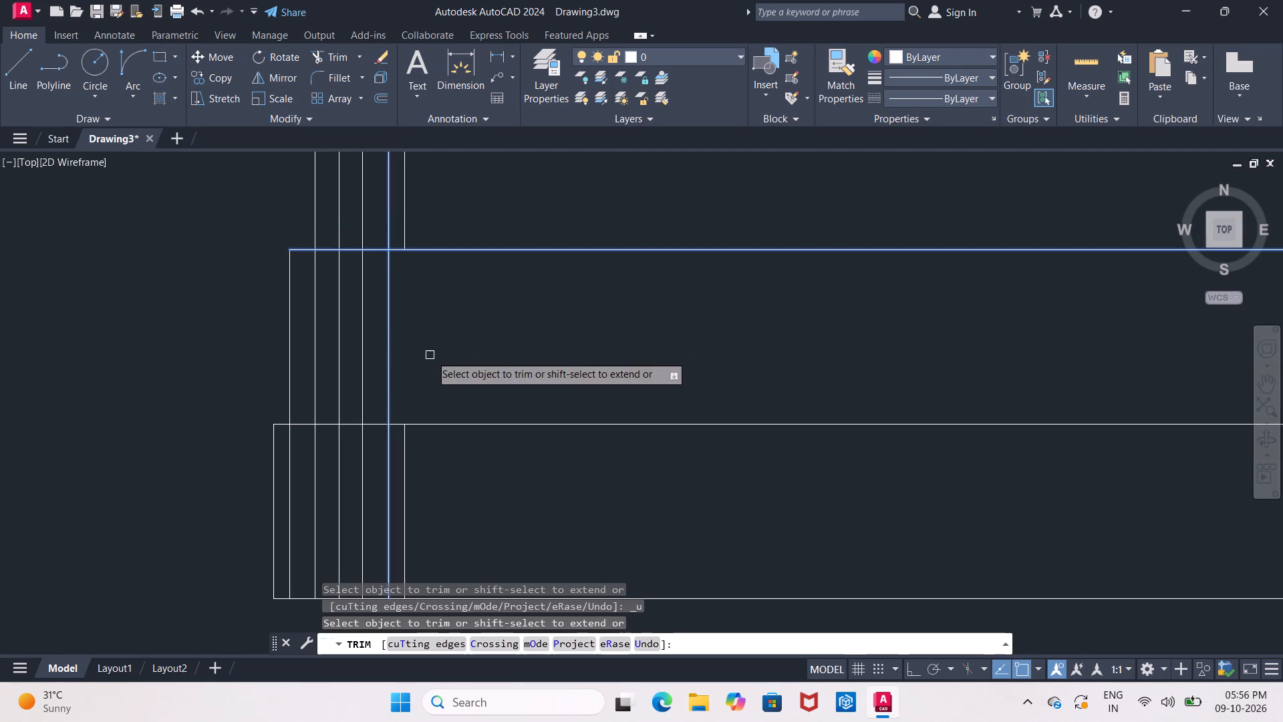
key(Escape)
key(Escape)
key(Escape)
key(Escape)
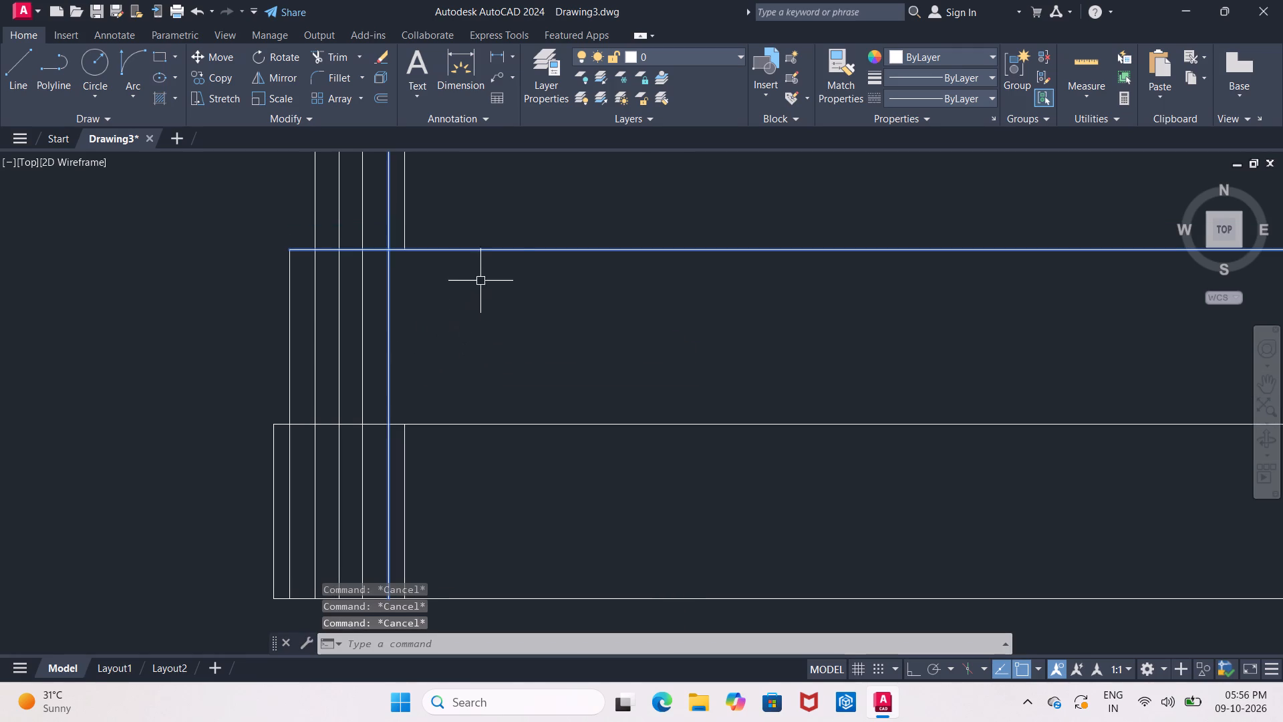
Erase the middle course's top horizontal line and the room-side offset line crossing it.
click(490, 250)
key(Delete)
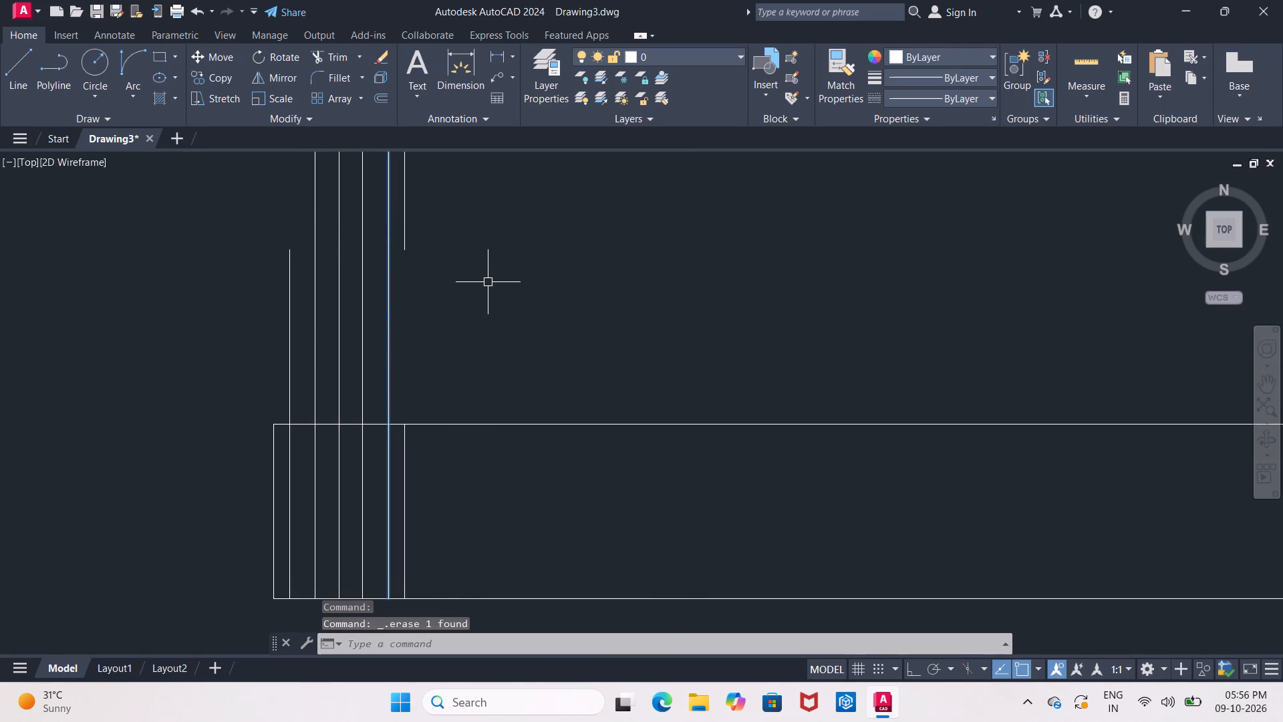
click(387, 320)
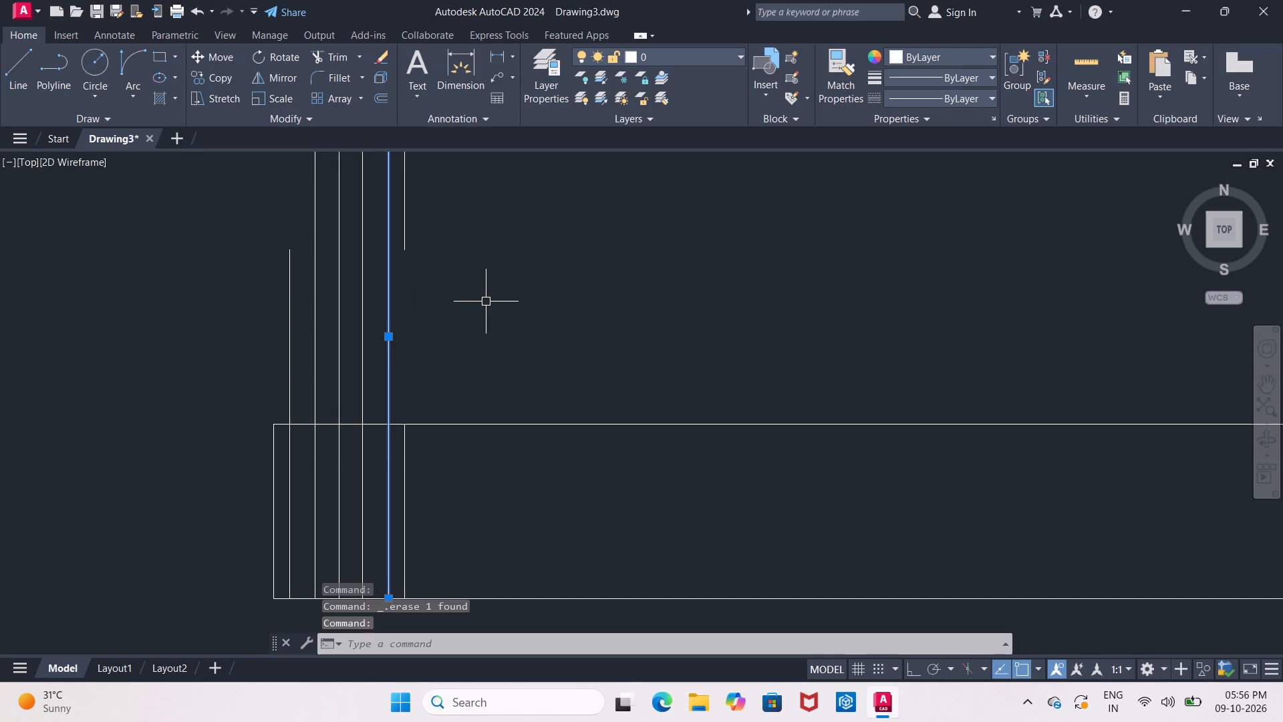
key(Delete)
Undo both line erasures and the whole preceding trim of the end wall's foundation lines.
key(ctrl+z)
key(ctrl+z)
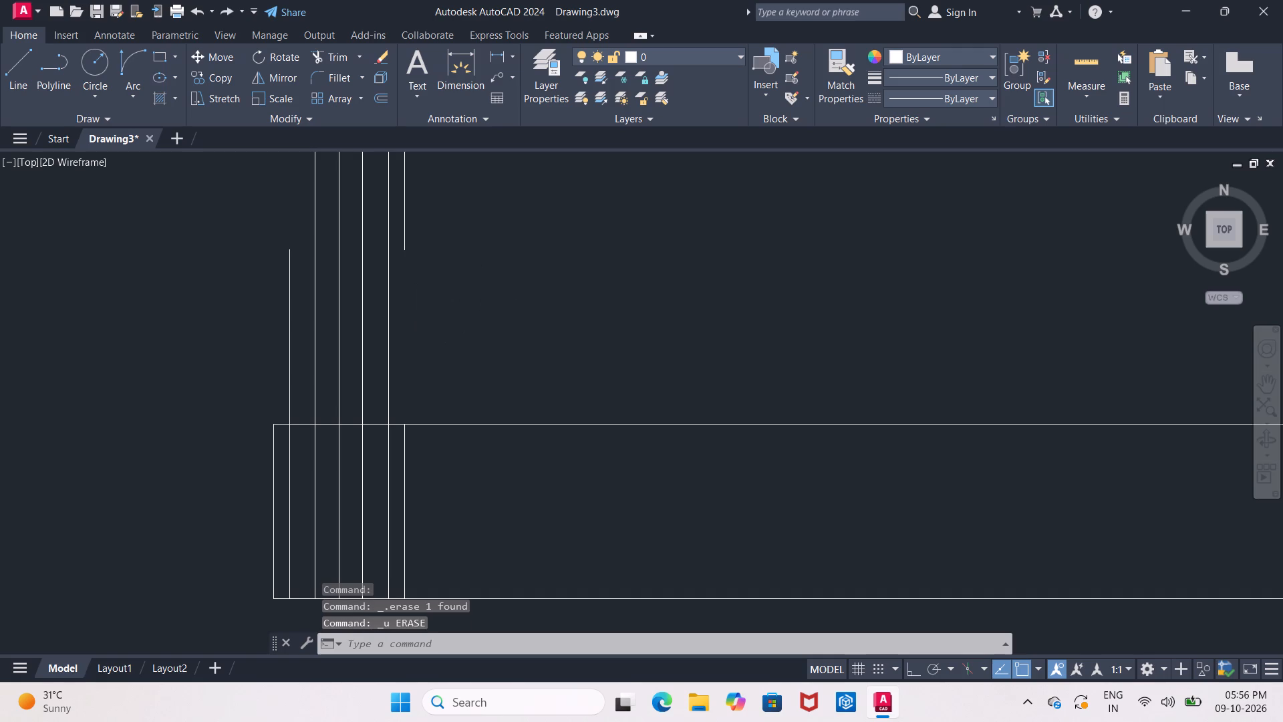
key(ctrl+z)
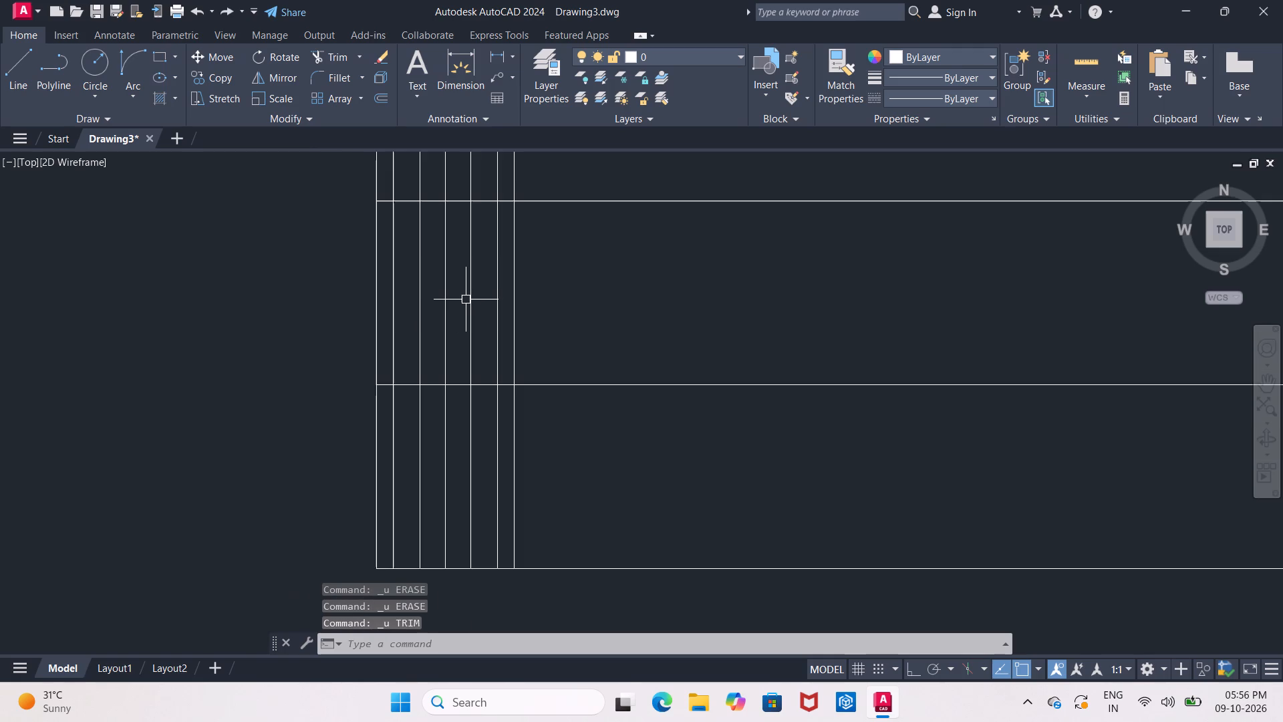
Trim away the five inner vertical lines of the staircase-side end wall above the foundation's top course.
scroll(533, 303, up, 1)
middle_drag(536, 299, 482, 348)
scroll(480, 349, down, 4)
scroll(492, 330, up, 1)
middle_drag(482, 339, 470, 364)
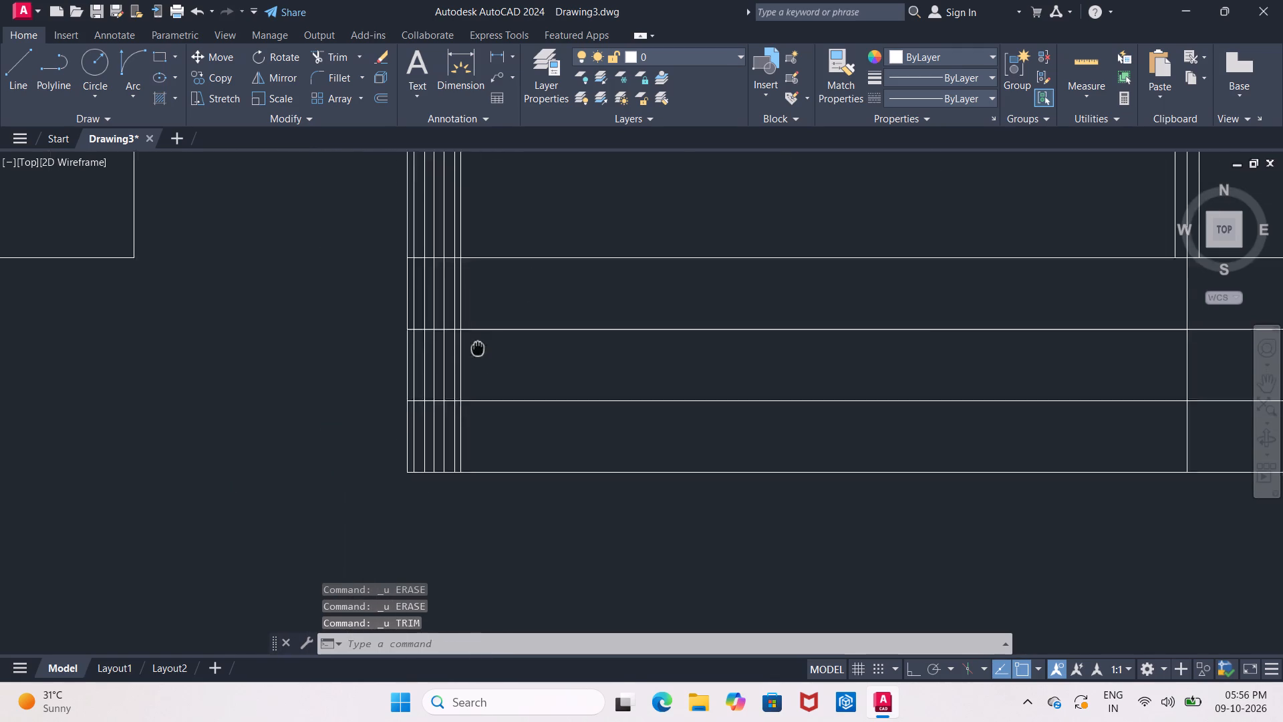
middle_drag(470, 364, 431, 461)
key(Escape)
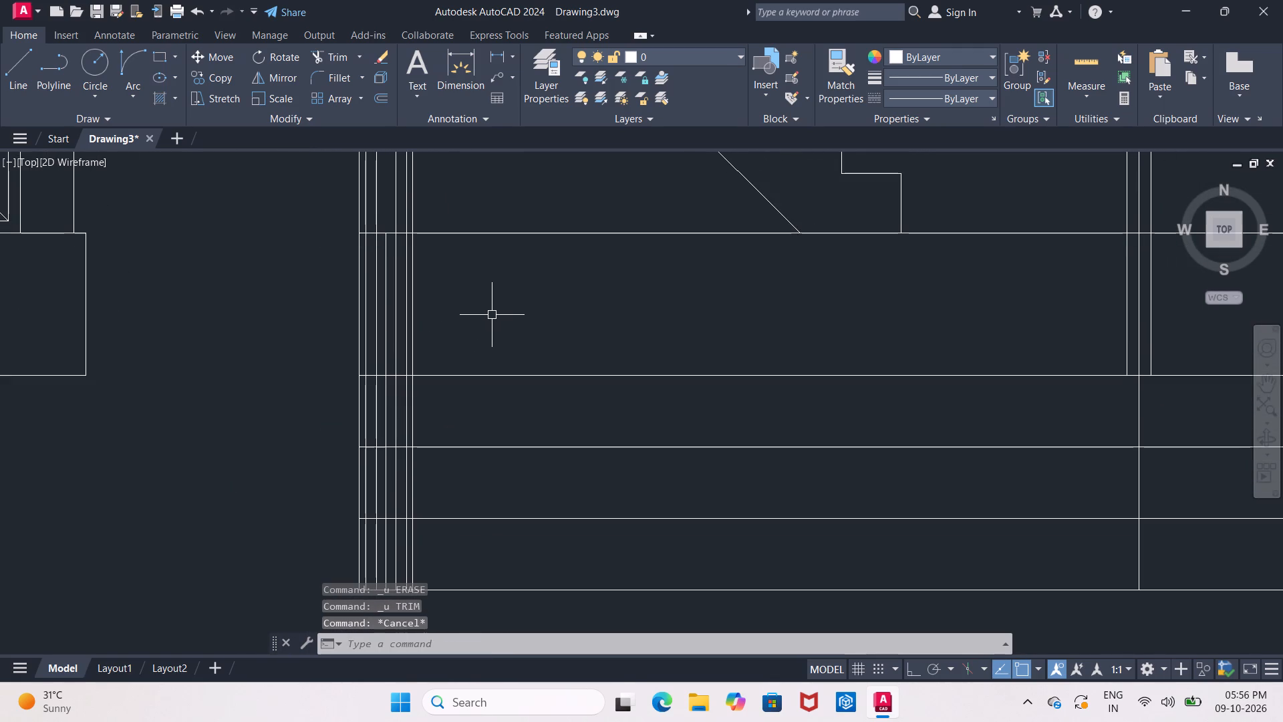
text(TR)
key(Return)
key(Return)
middle_drag(486, 328, 484, 389)
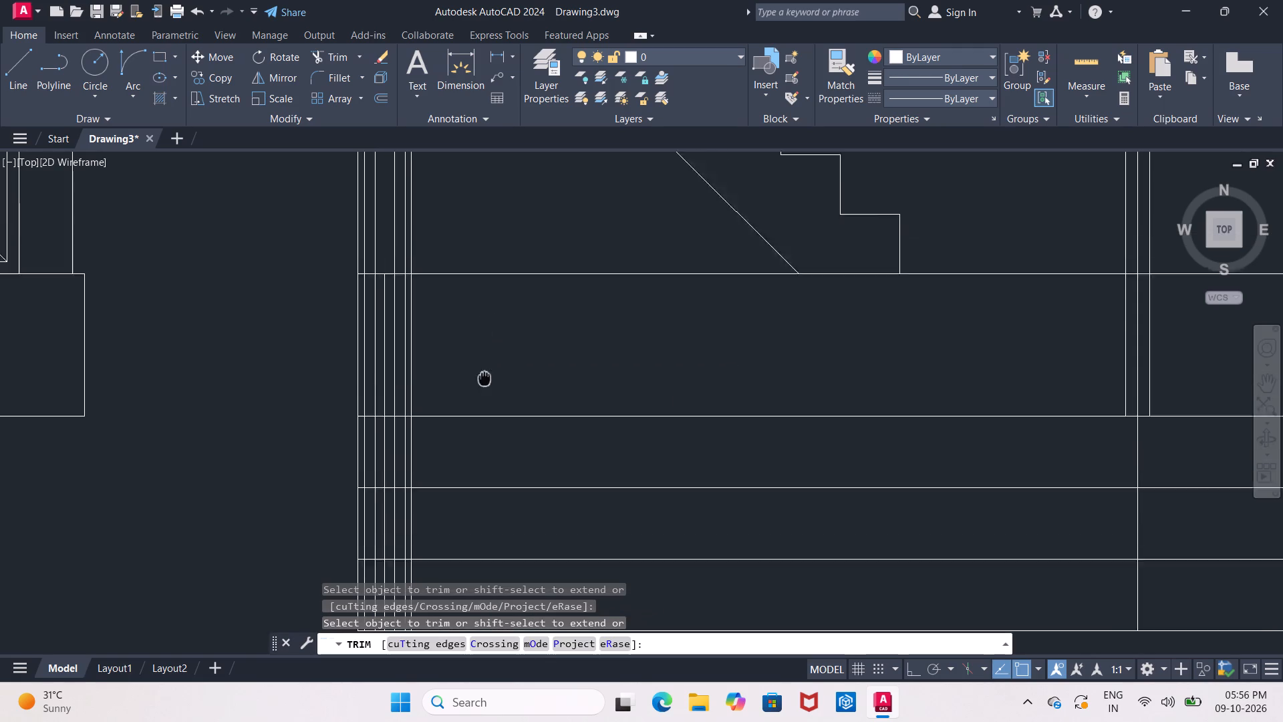
middle_drag(484, 389, 484, 394)
scroll(408, 354, up, 1)
scroll(481, 360, down, 3)
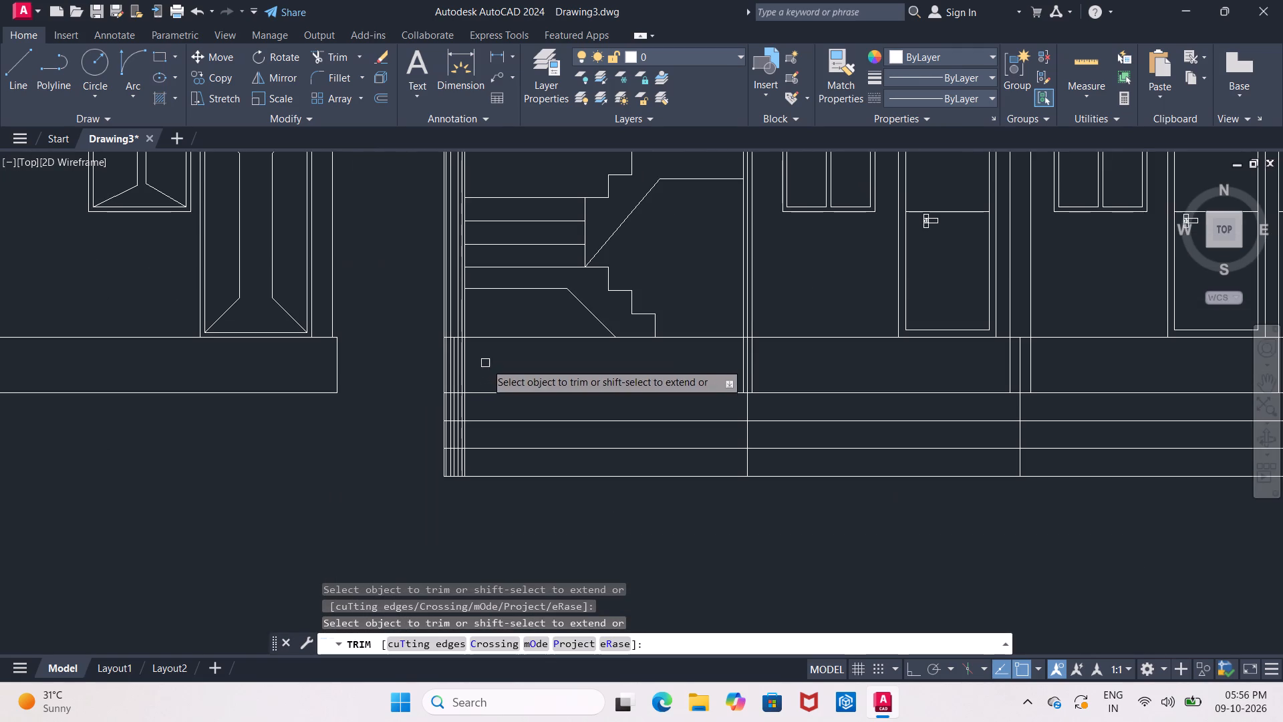
scroll(513, 363, up, 2)
middle_drag(513, 363, 571, 279)
scroll(474, 319, up, 1)
middle_drag(474, 319, 490, 319)
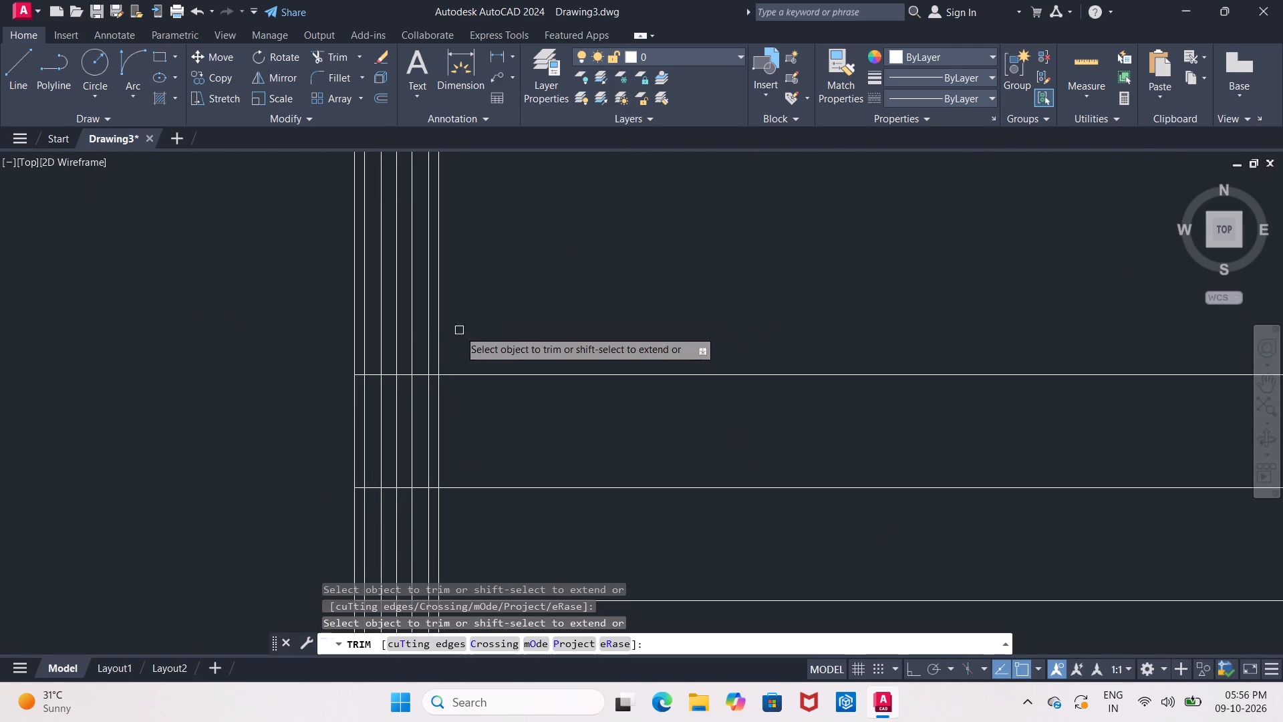
drag(431, 335, 383, 336)
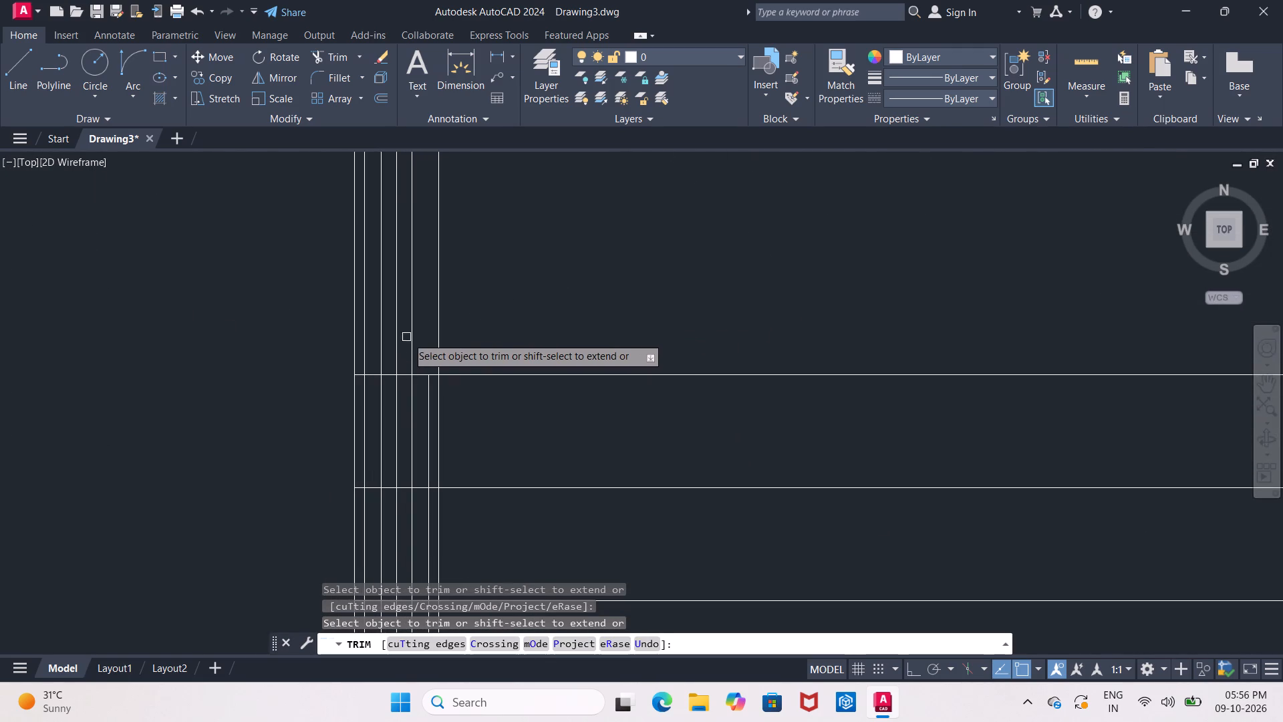
click(408, 337)
click(396, 341)
click(385, 344)
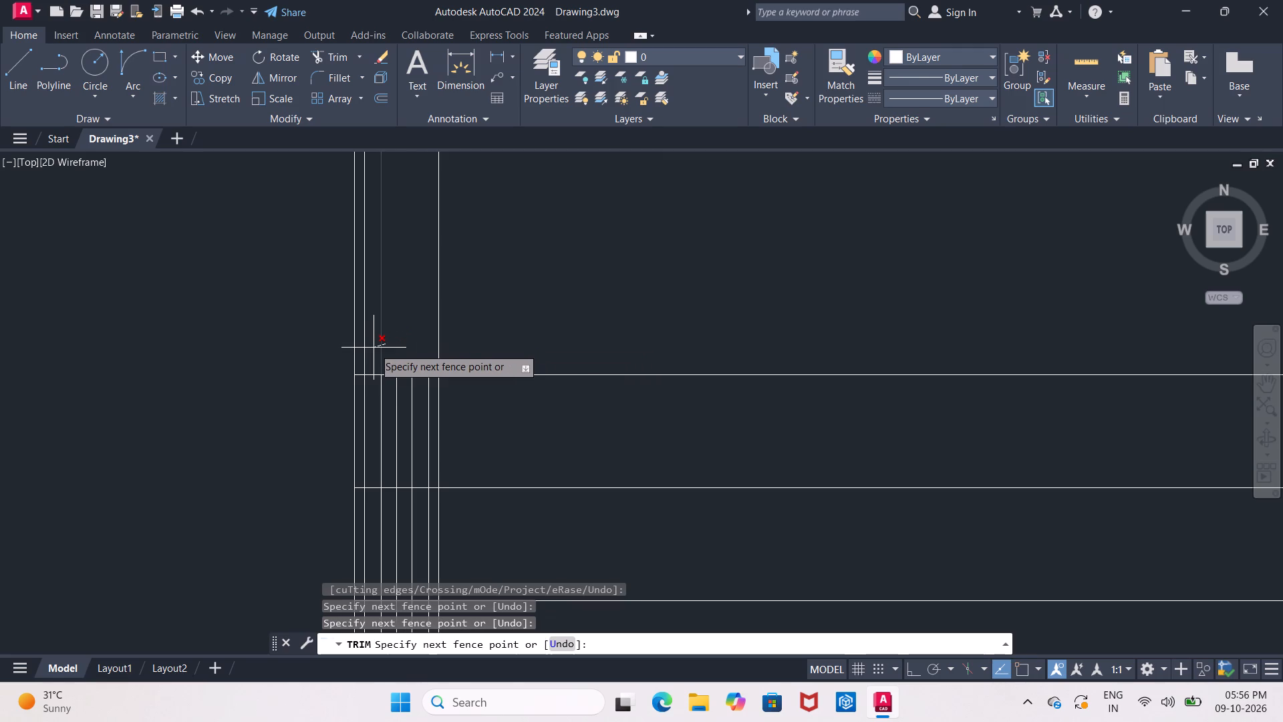
click(361, 351)
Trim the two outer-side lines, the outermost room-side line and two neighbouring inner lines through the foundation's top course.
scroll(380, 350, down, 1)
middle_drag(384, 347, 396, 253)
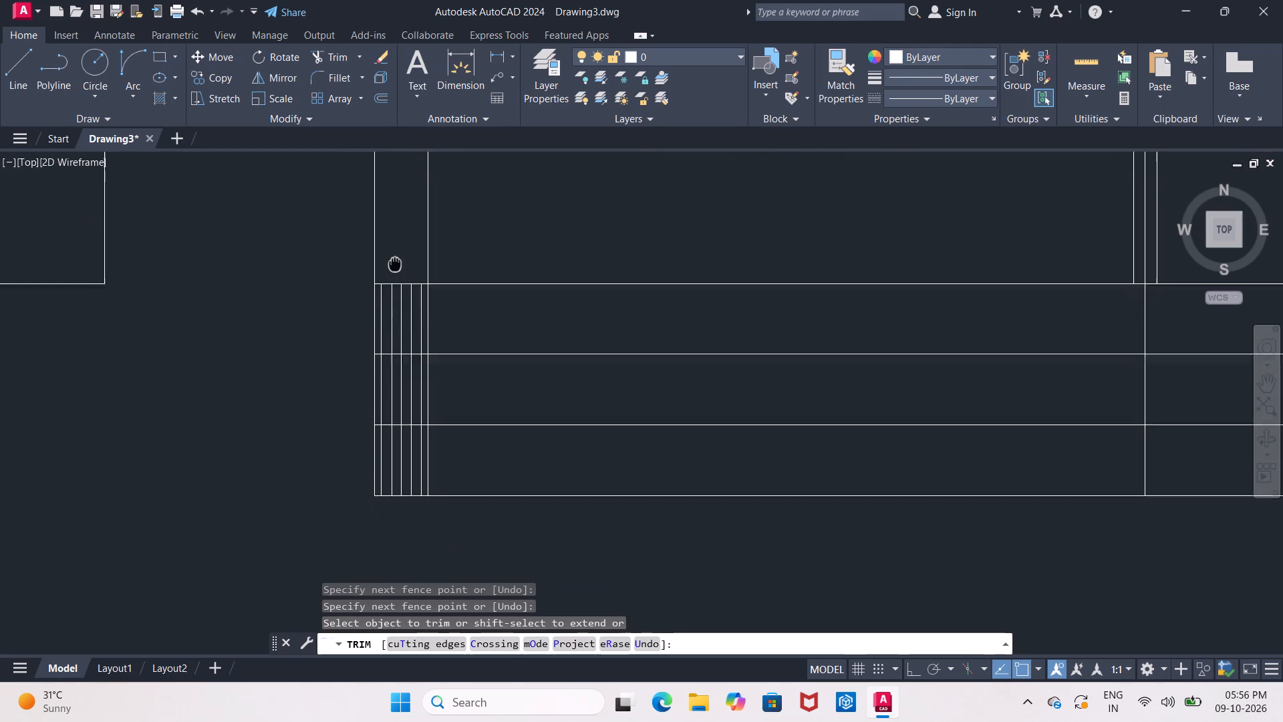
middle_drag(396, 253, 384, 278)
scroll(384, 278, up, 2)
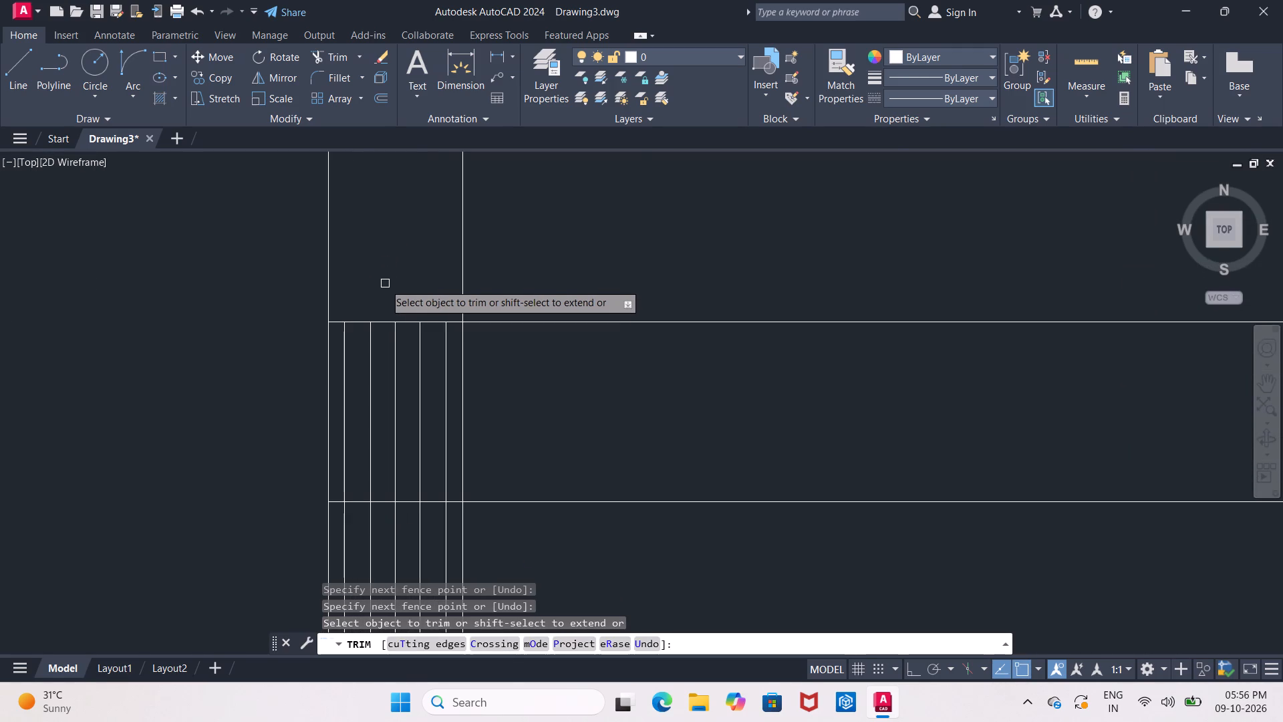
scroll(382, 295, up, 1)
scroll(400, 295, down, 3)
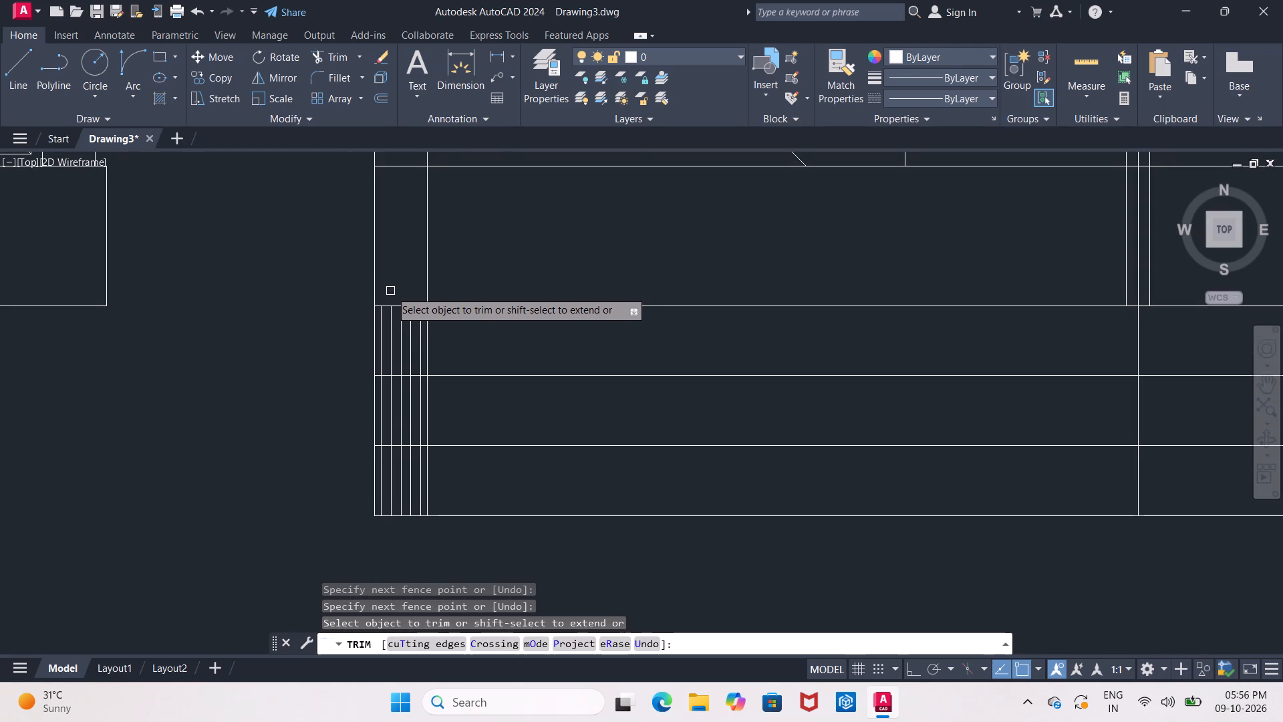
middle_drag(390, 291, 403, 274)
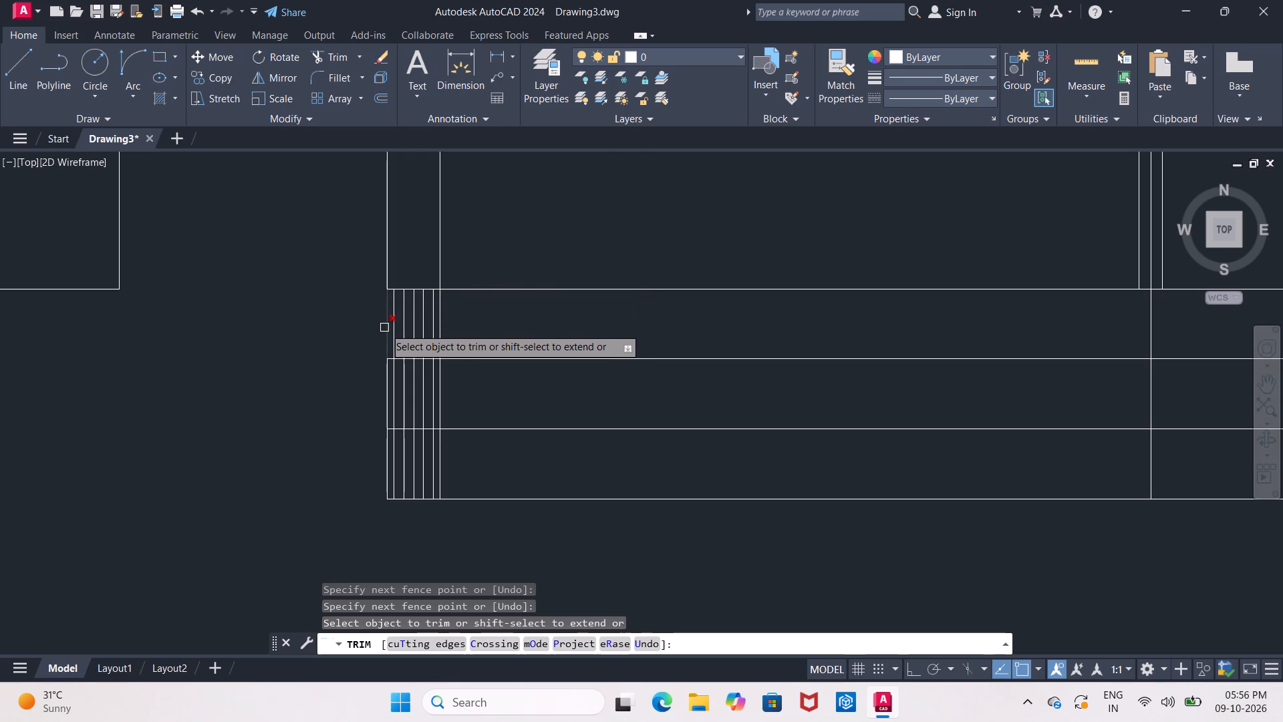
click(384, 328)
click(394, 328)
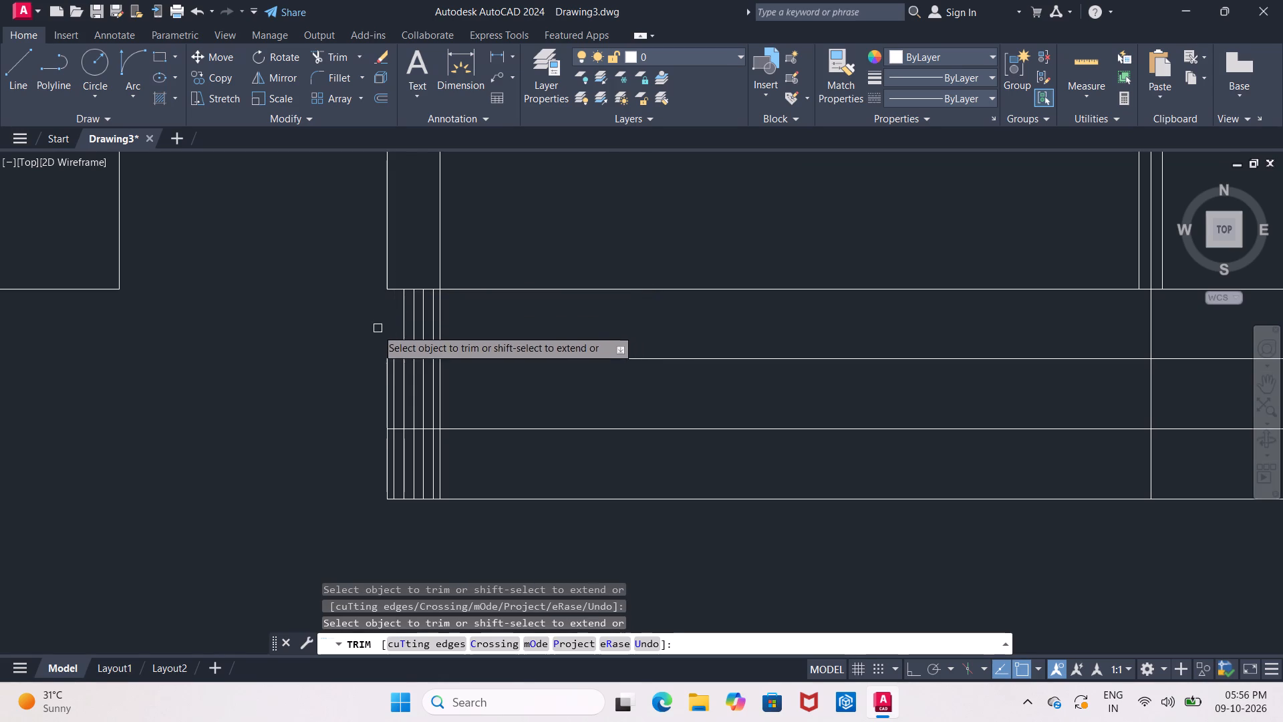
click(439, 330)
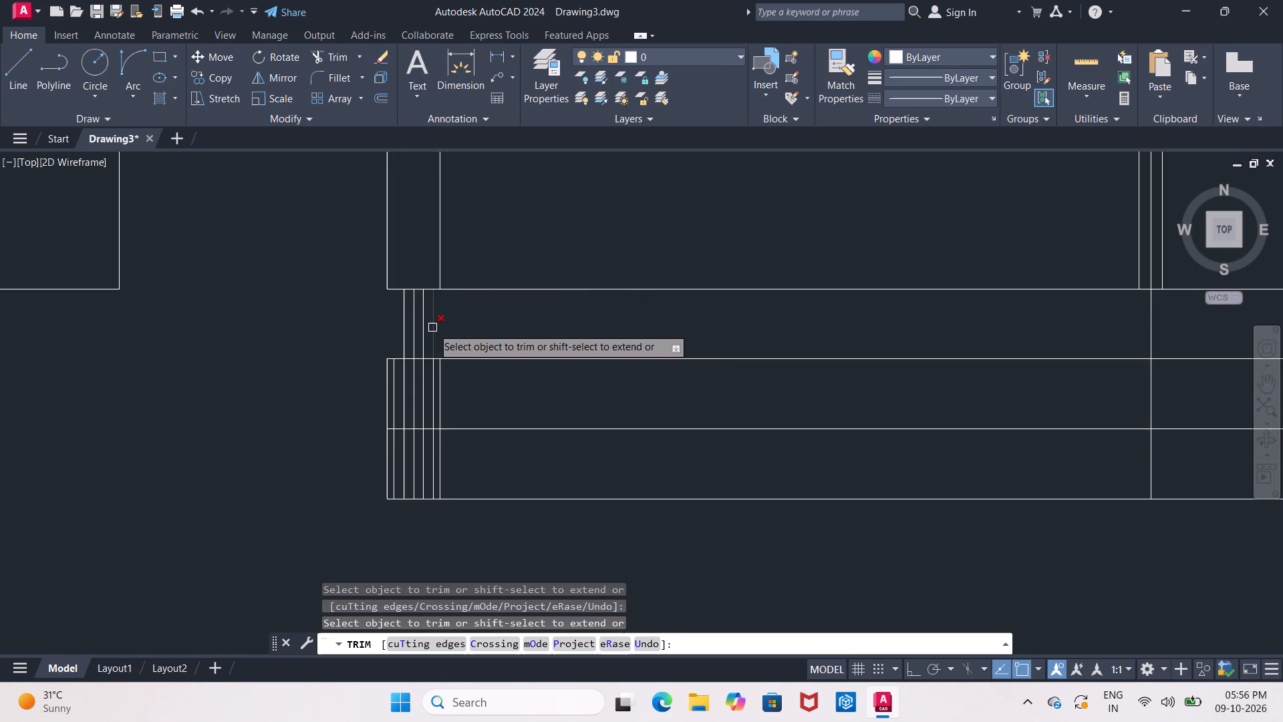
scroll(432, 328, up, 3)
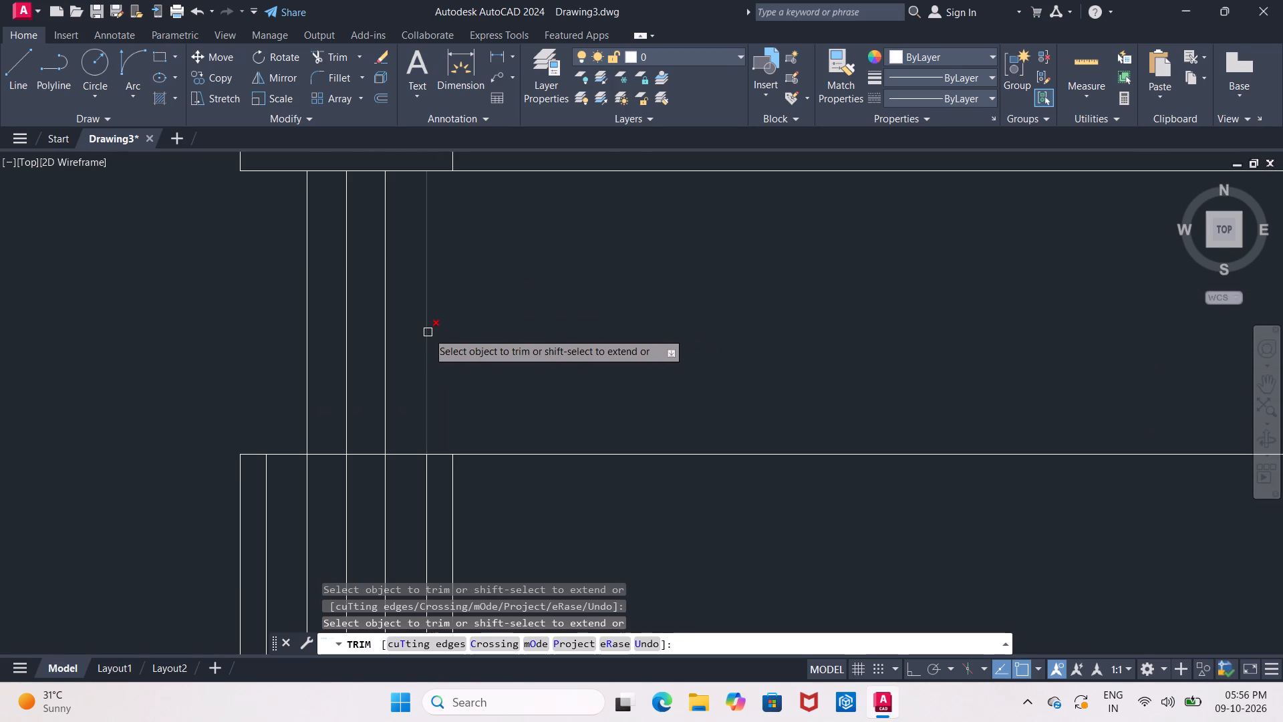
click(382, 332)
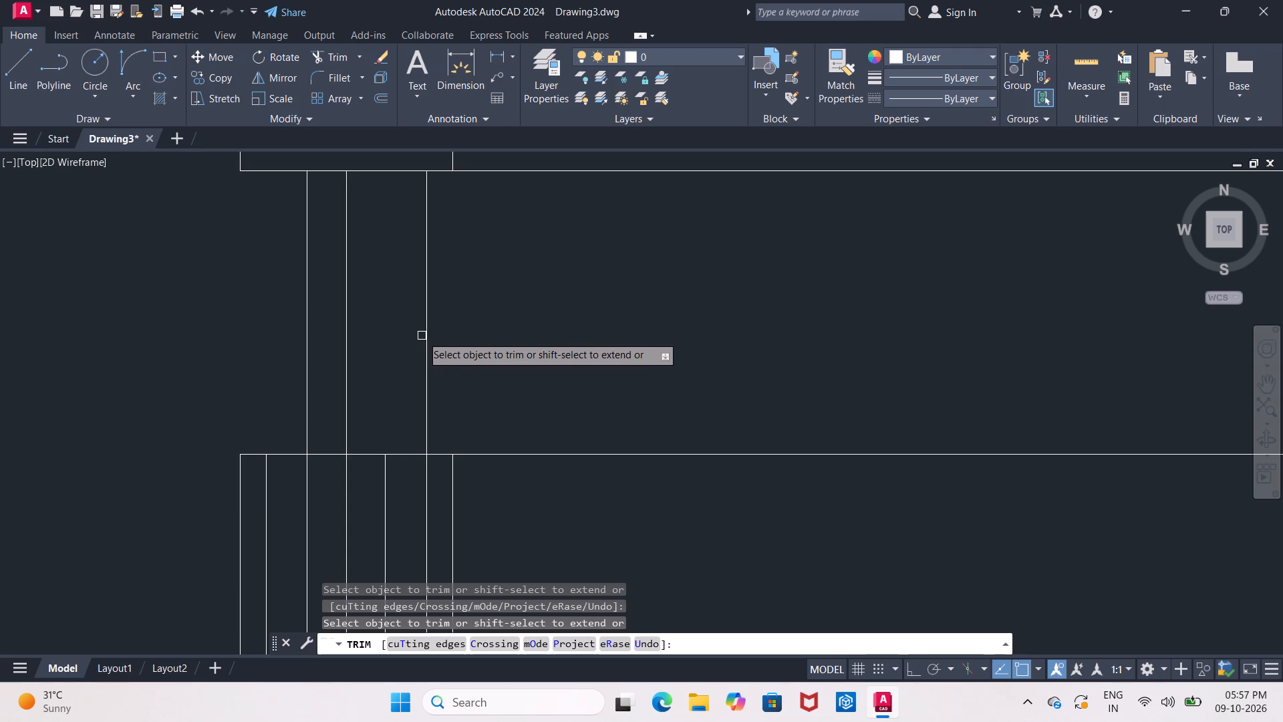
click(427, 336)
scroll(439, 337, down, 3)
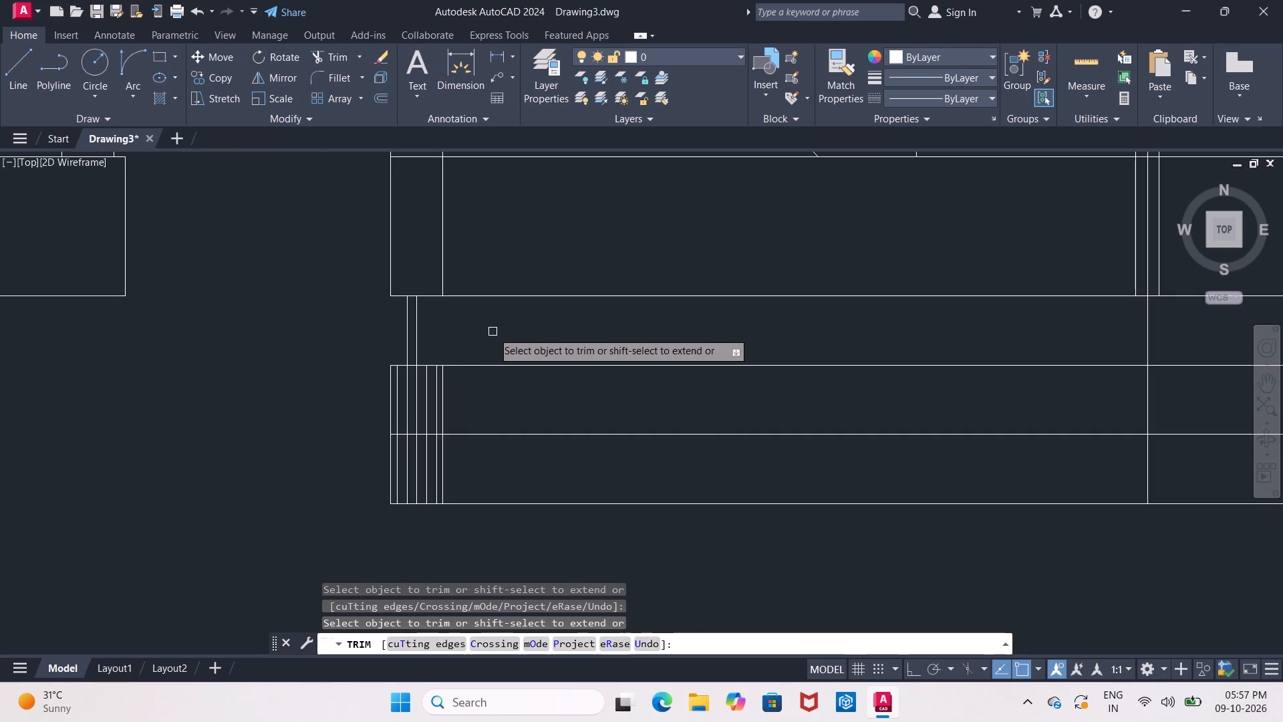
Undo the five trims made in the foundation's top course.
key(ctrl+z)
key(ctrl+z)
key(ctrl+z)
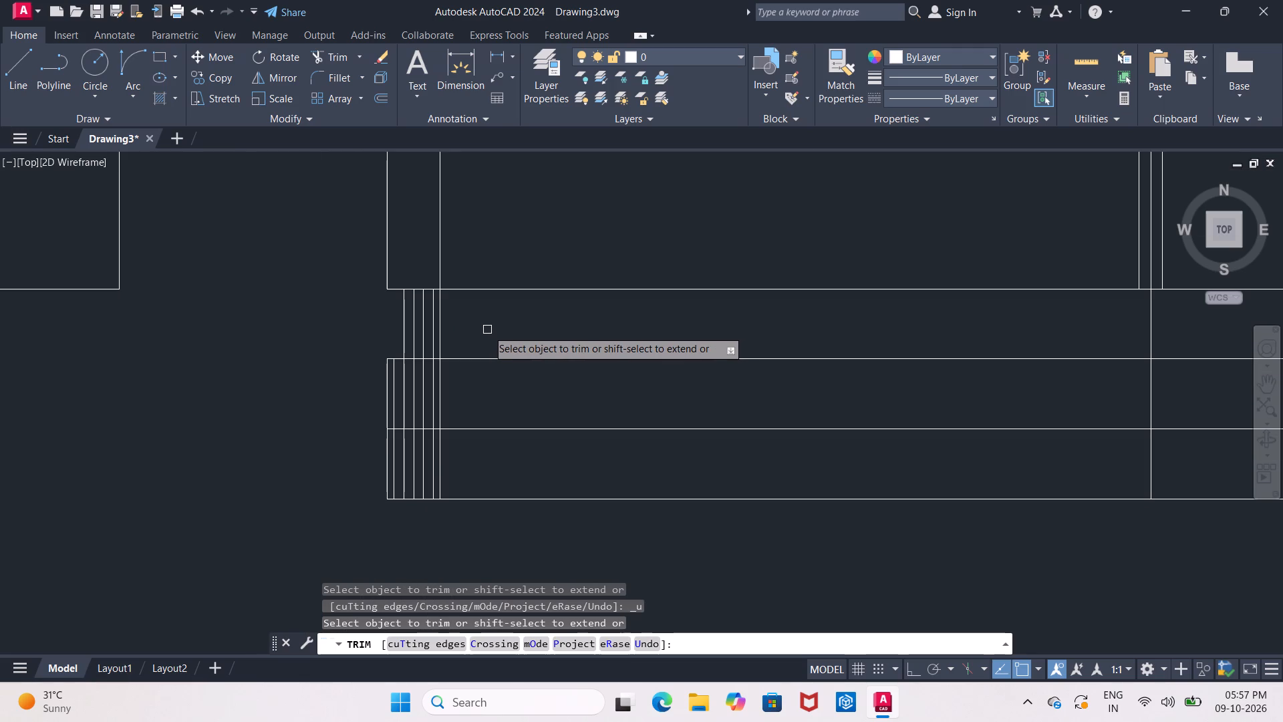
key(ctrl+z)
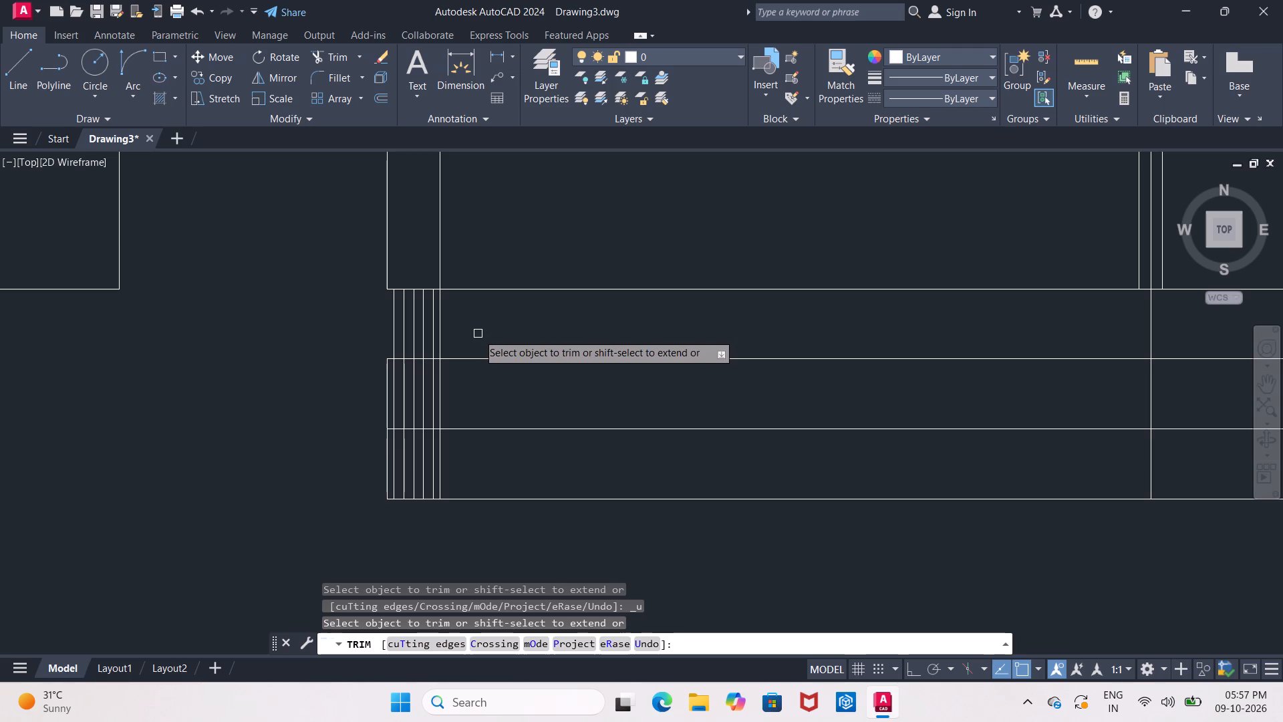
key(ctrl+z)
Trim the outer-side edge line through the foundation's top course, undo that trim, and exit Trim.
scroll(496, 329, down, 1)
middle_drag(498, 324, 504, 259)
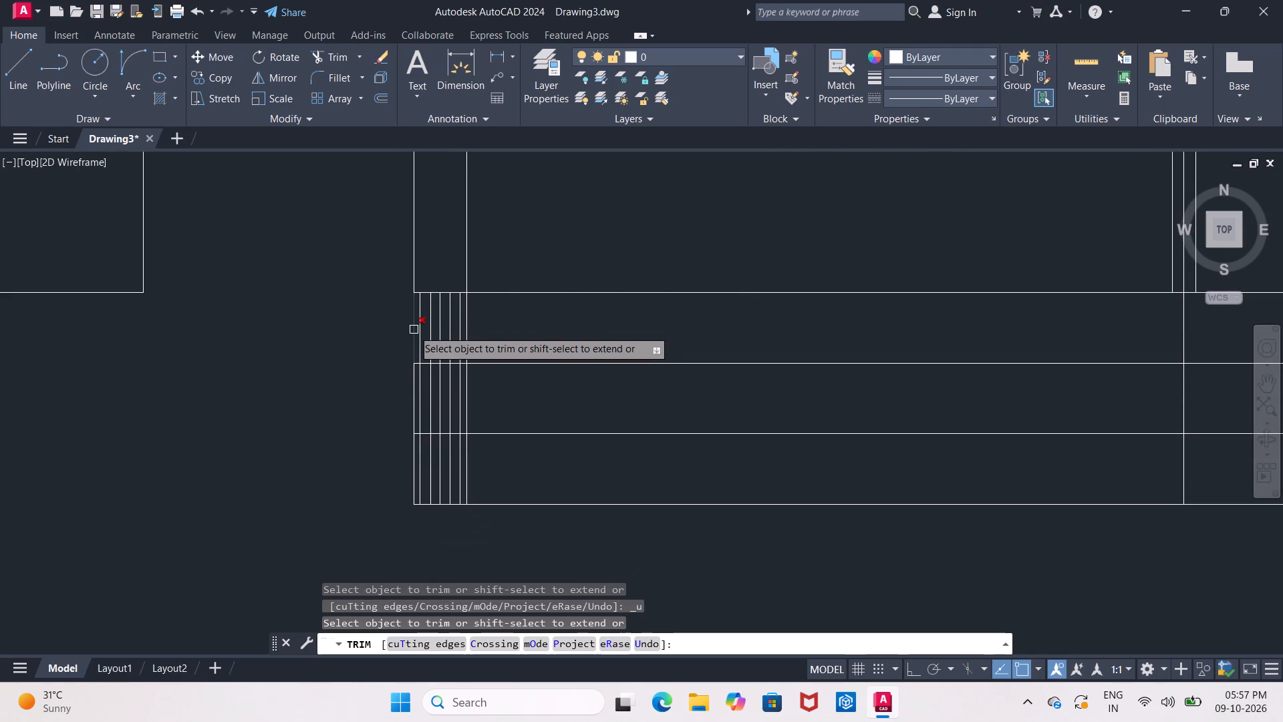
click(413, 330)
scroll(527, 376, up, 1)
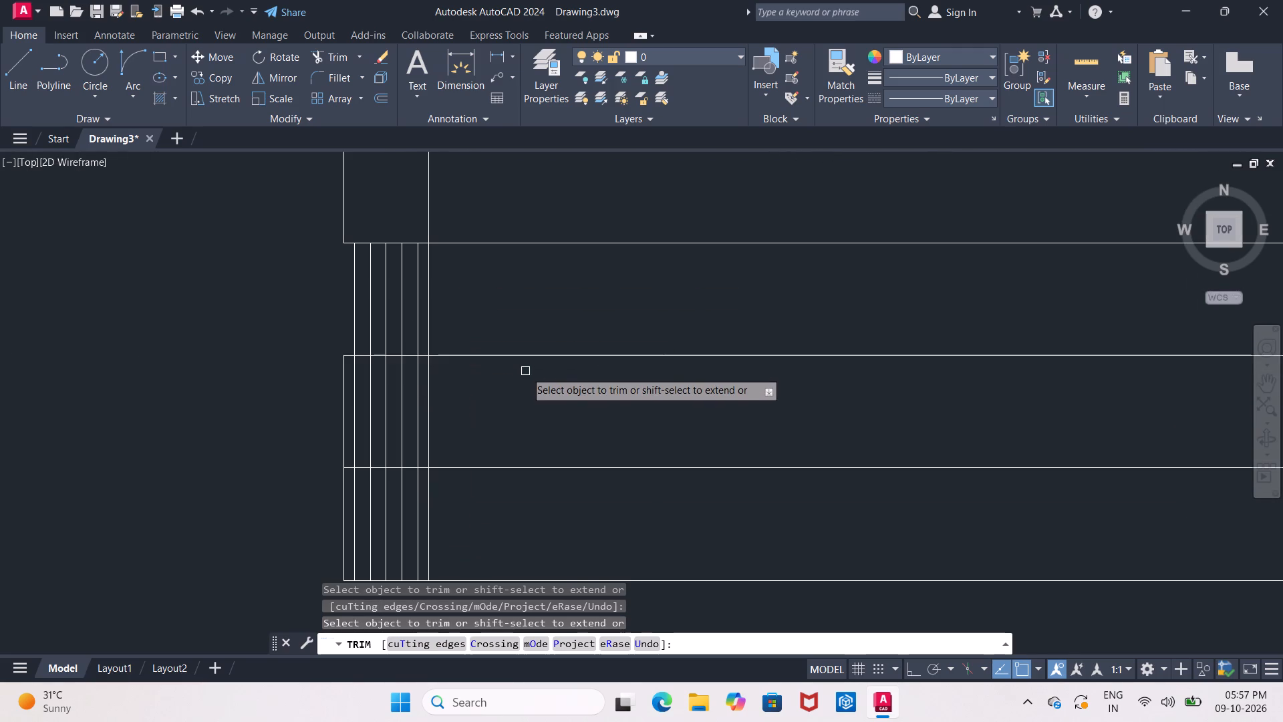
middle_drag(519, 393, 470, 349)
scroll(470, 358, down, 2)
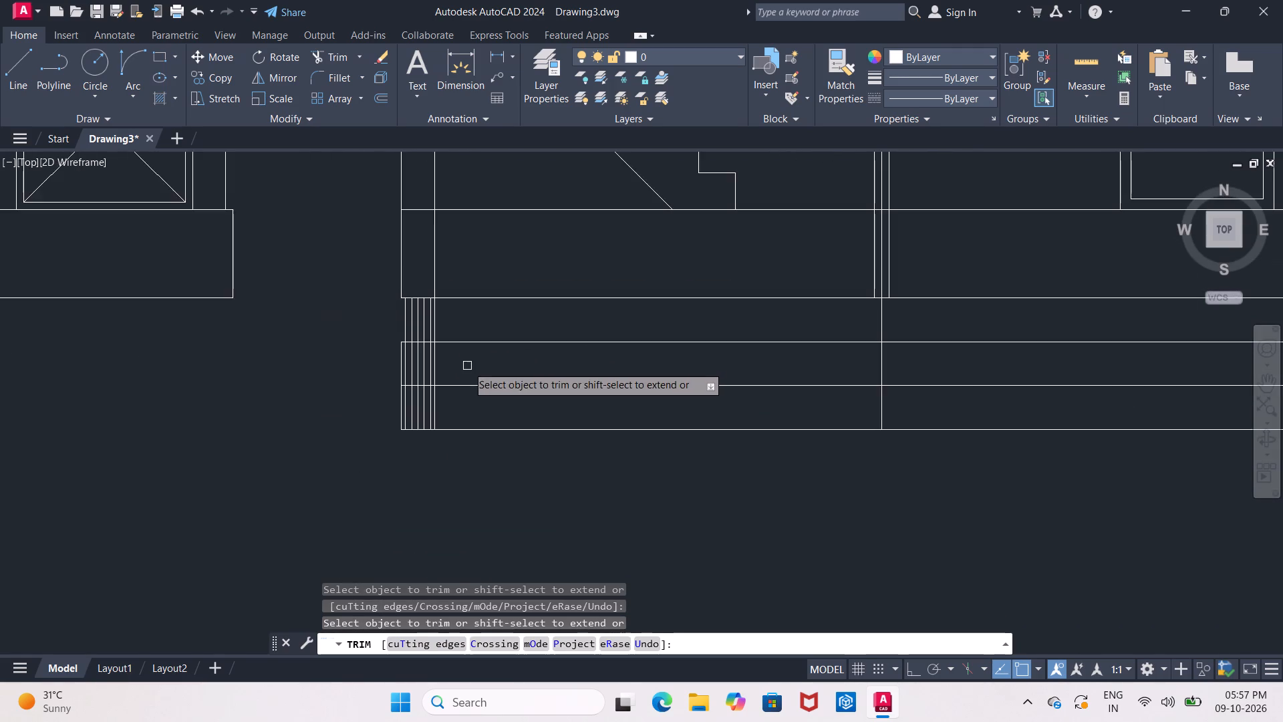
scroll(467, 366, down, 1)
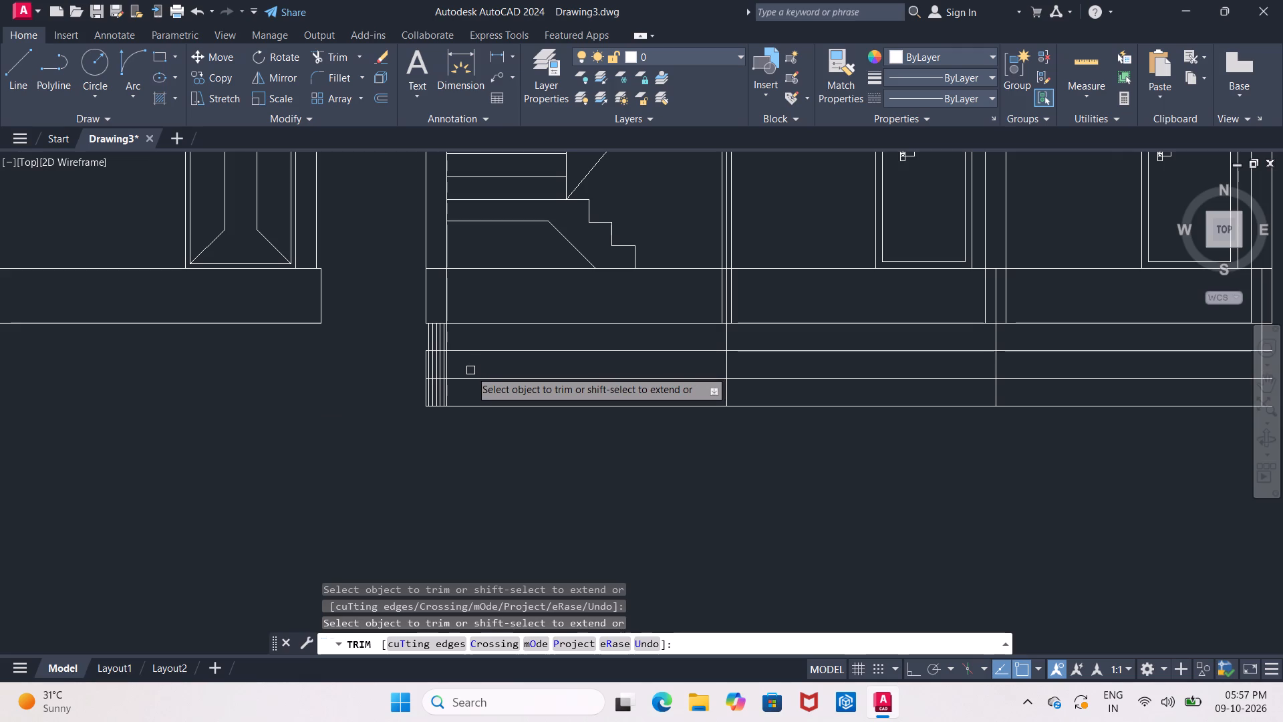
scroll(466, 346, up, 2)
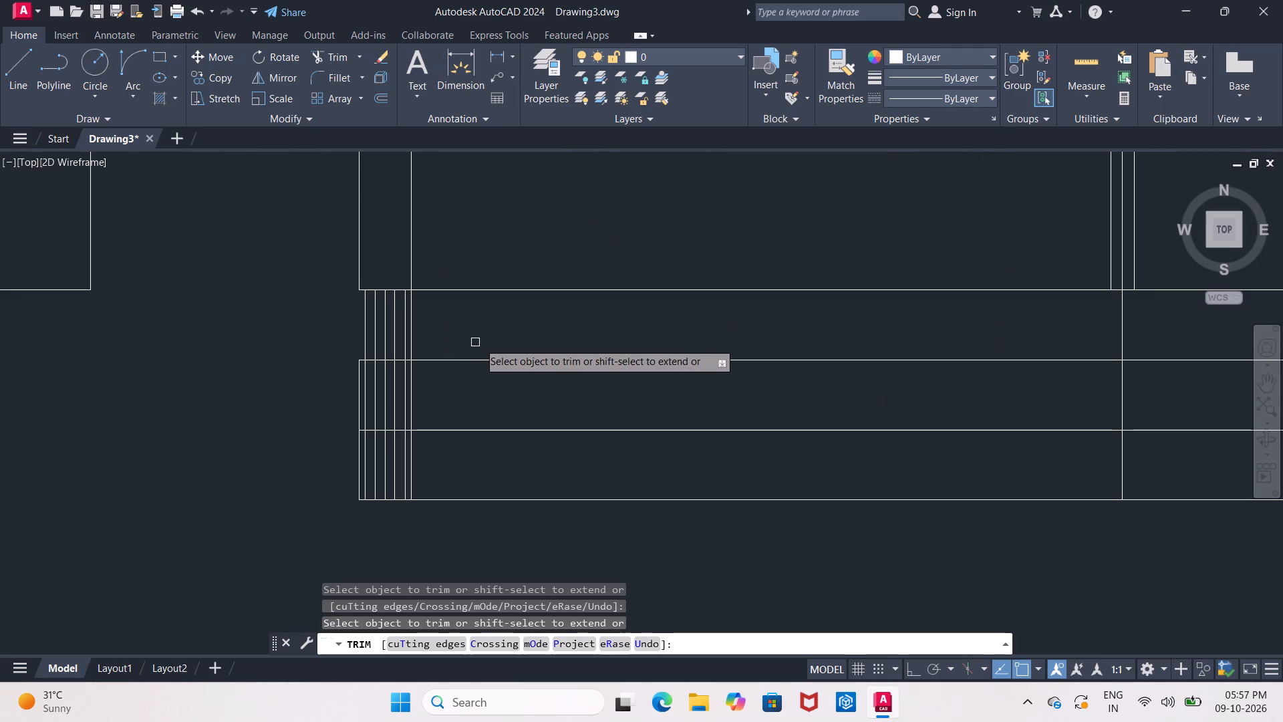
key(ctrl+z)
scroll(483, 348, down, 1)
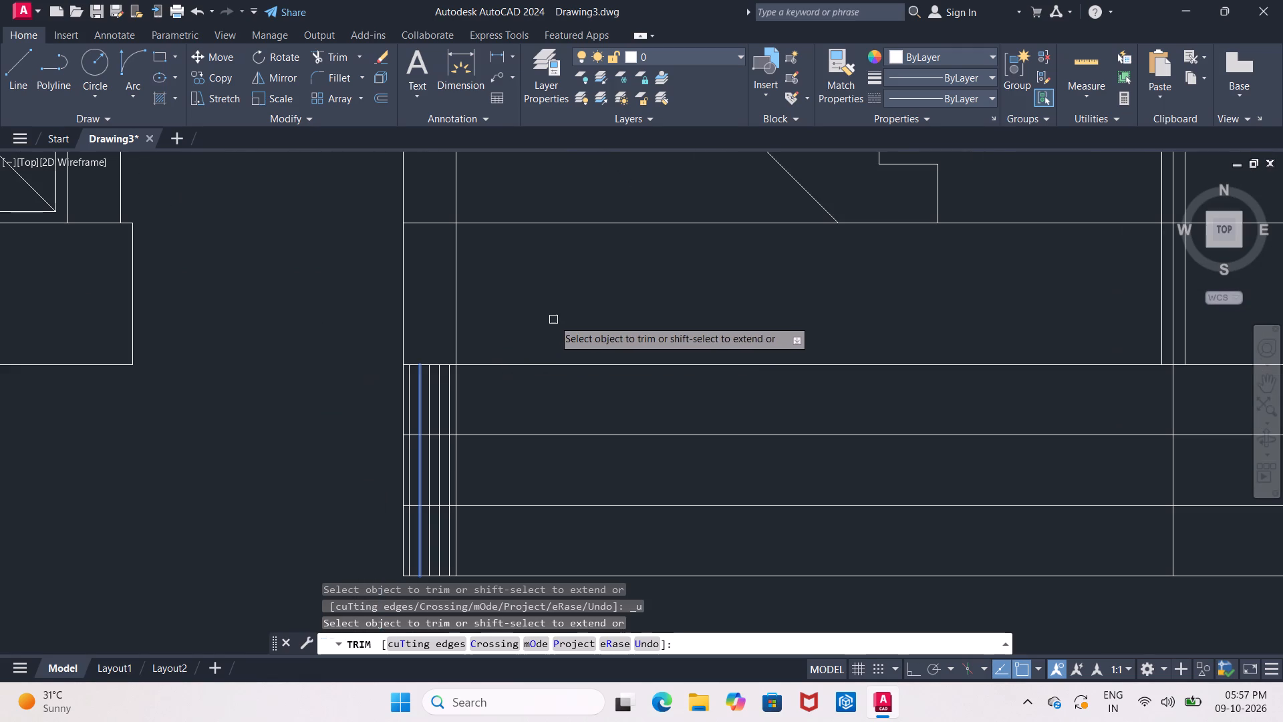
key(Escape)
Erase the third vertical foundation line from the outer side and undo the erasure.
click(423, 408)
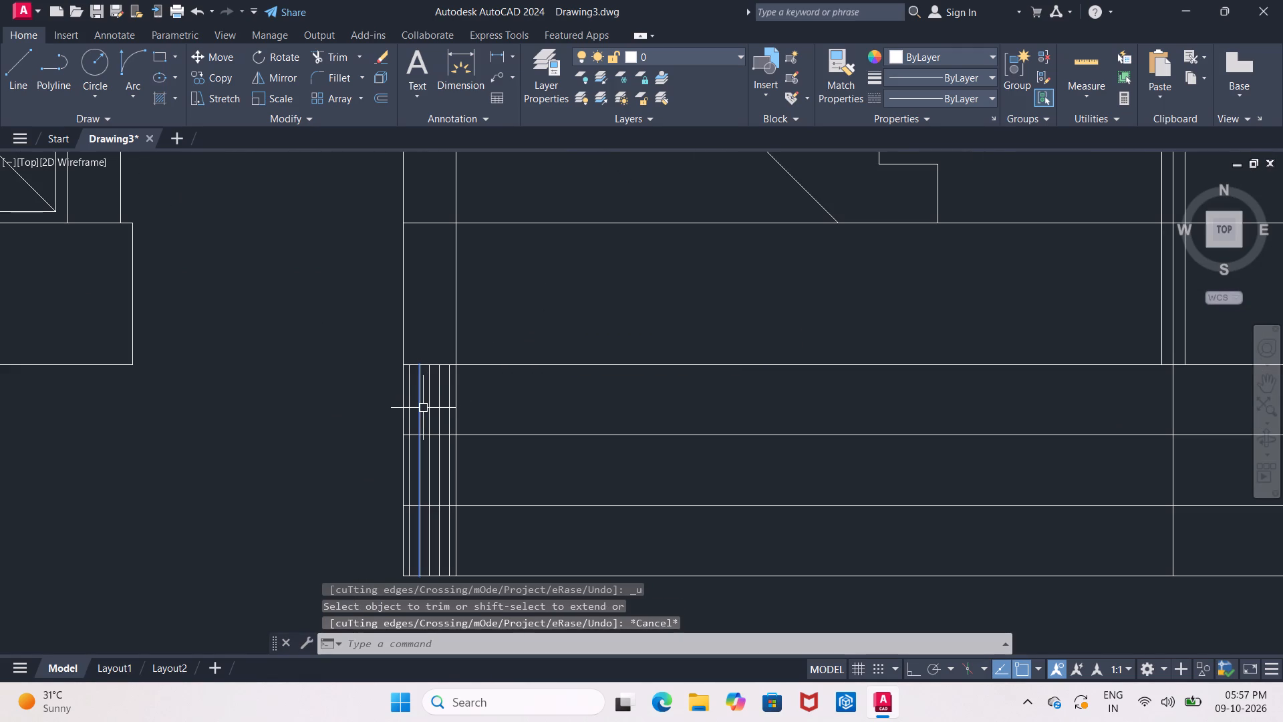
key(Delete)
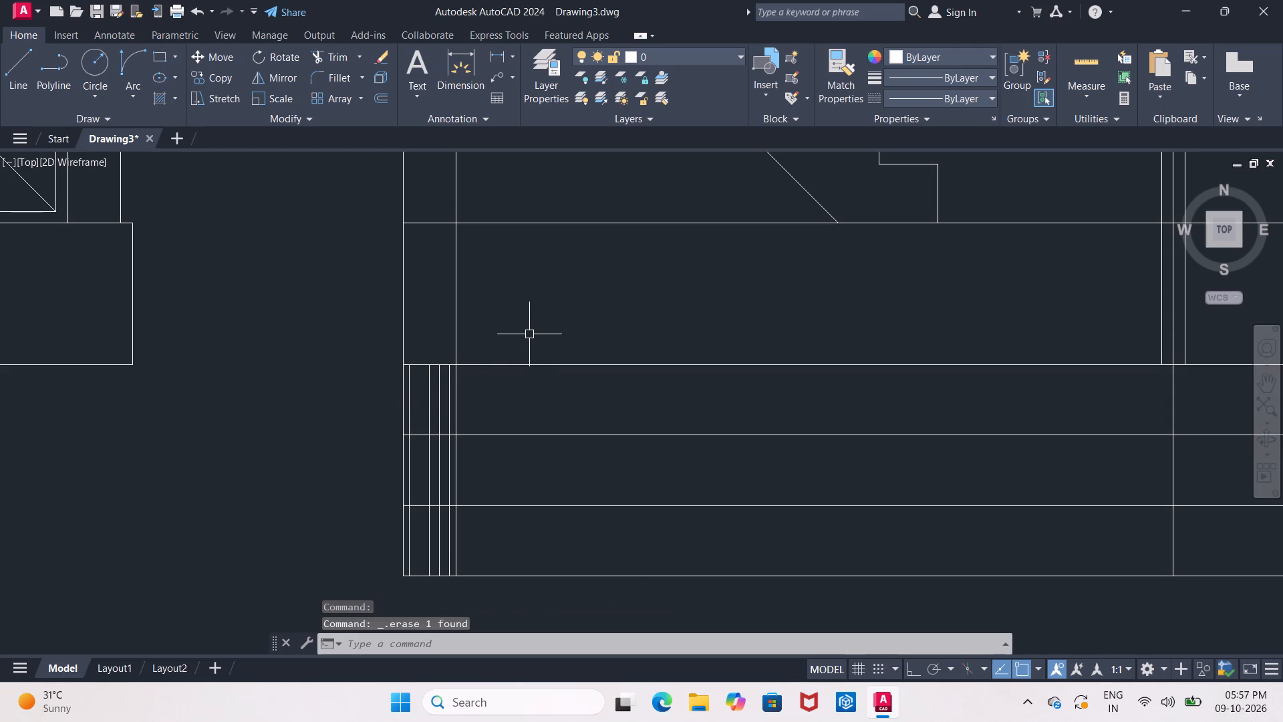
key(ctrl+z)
Trim the five inner vertical lines out of the foundation's bottom course, leaving its two outer edges.
middle_drag(541, 398, 566, 166)
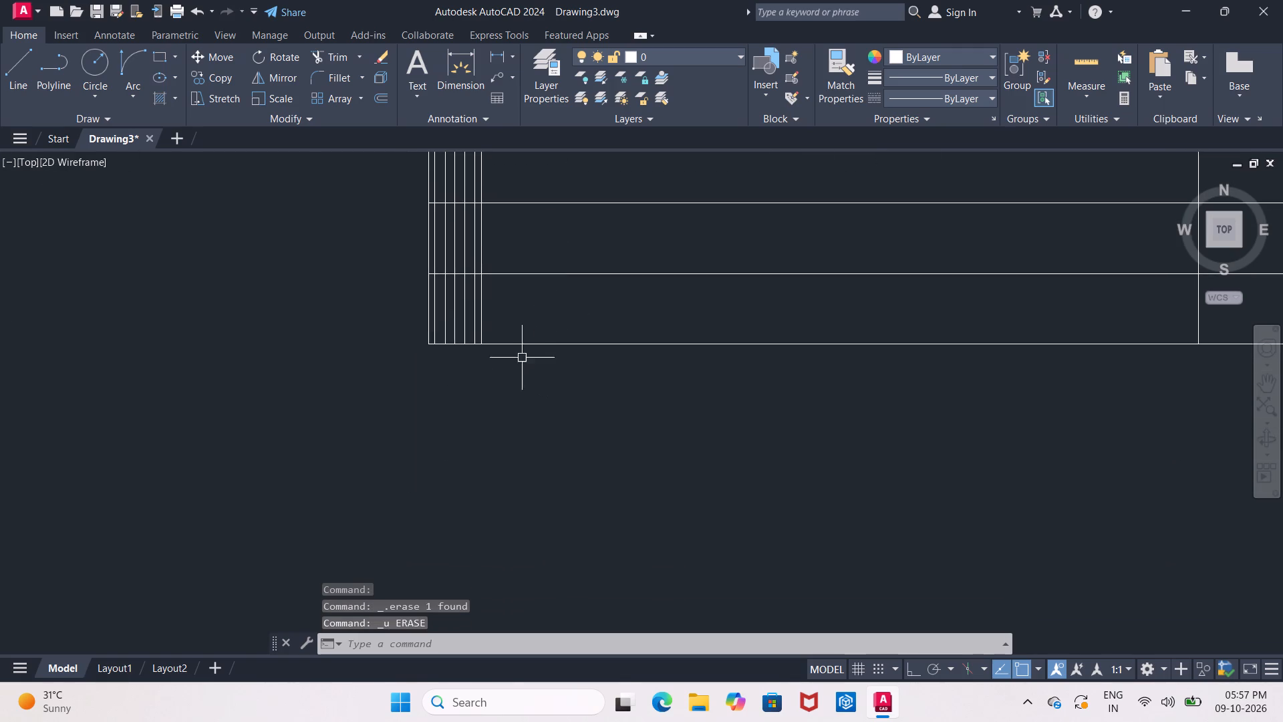
scroll(514, 330, up, 2)
middle_drag(513, 323, 573, 435)
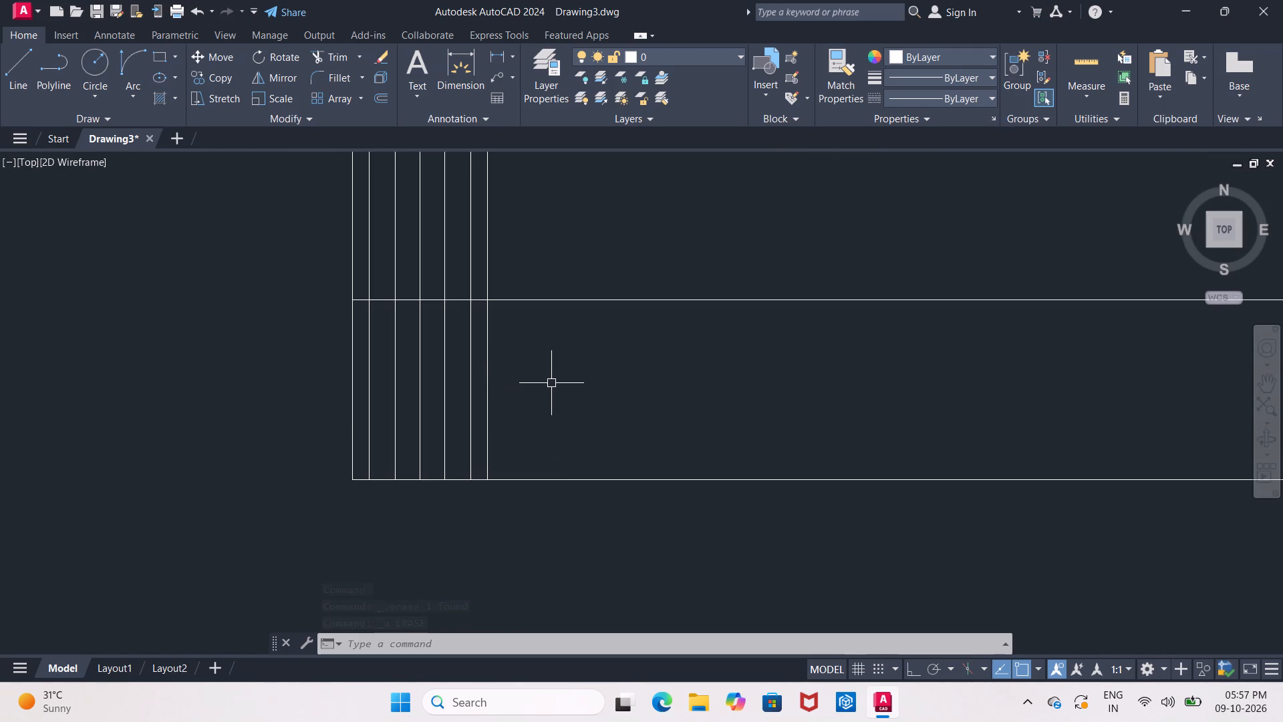
key(t)
key(r)
key(Return)
key(Return)
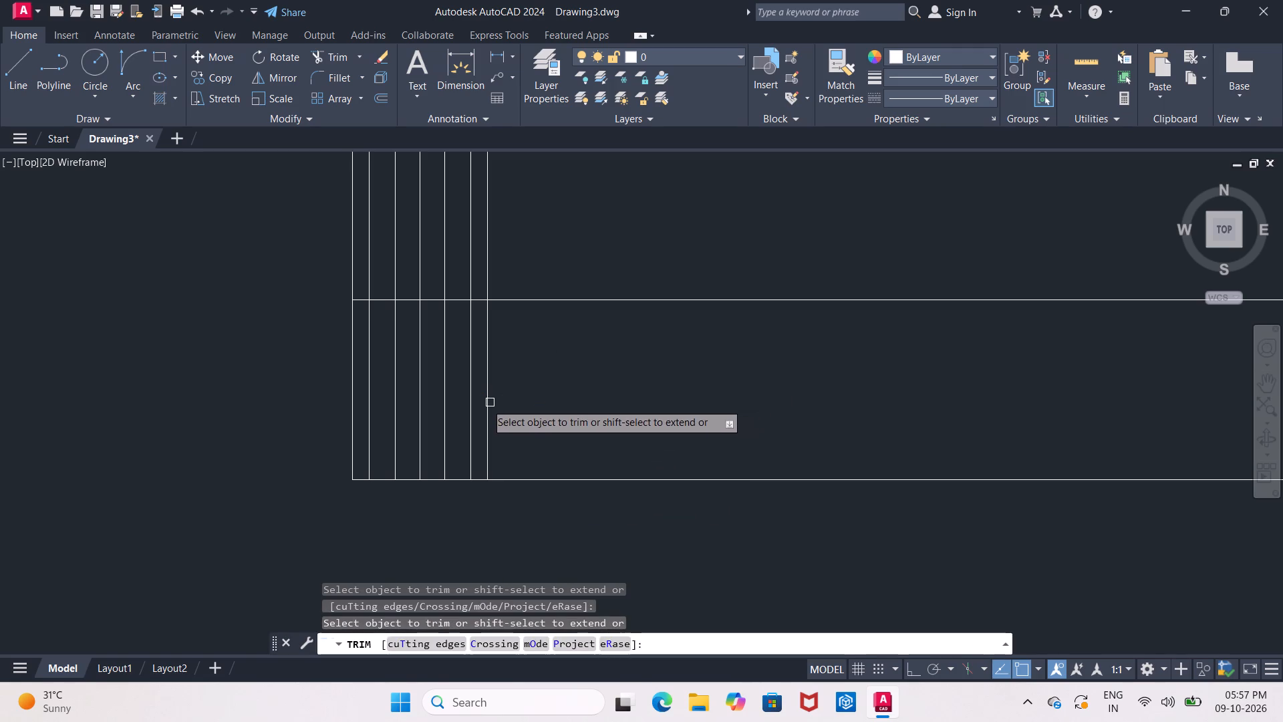
click(471, 402)
click(444, 407)
click(420, 408)
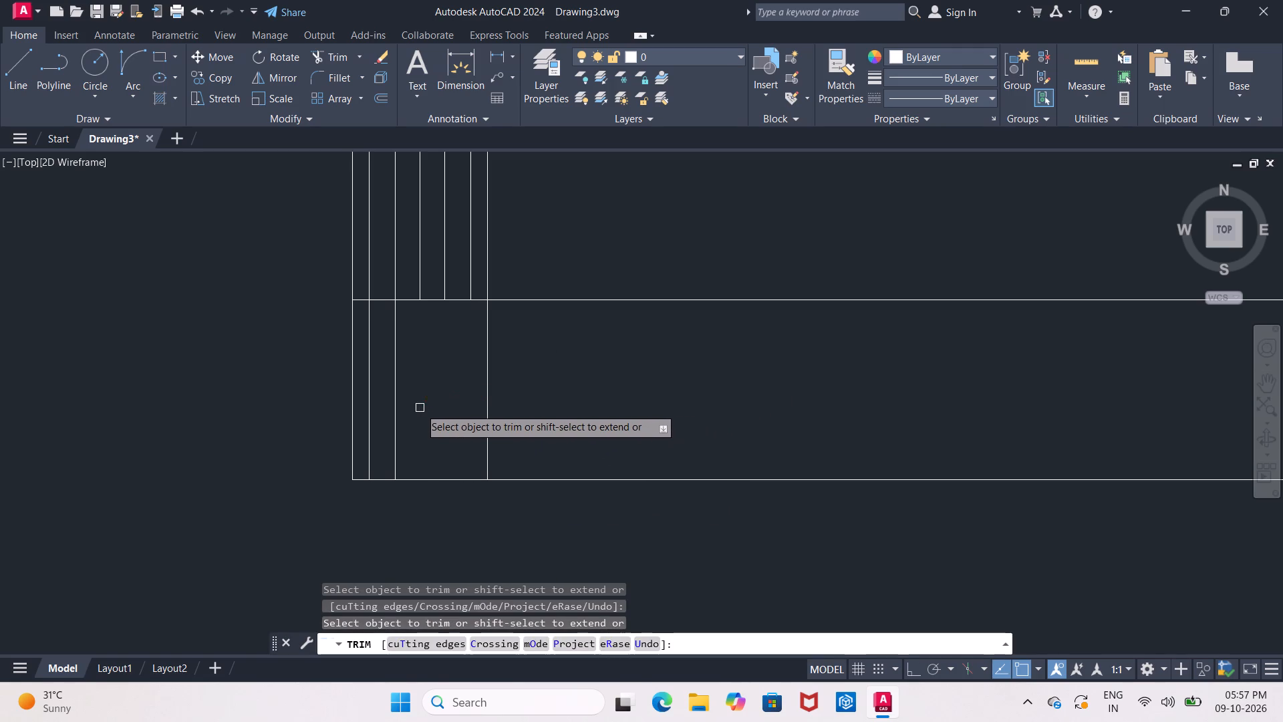
click(396, 413)
click(369, 400)
Trim the two outer edge lines and three central vertical lines out of the foundation's middle course, leaving the two lines between them.
middle_drag(390, 373, 390, 422)
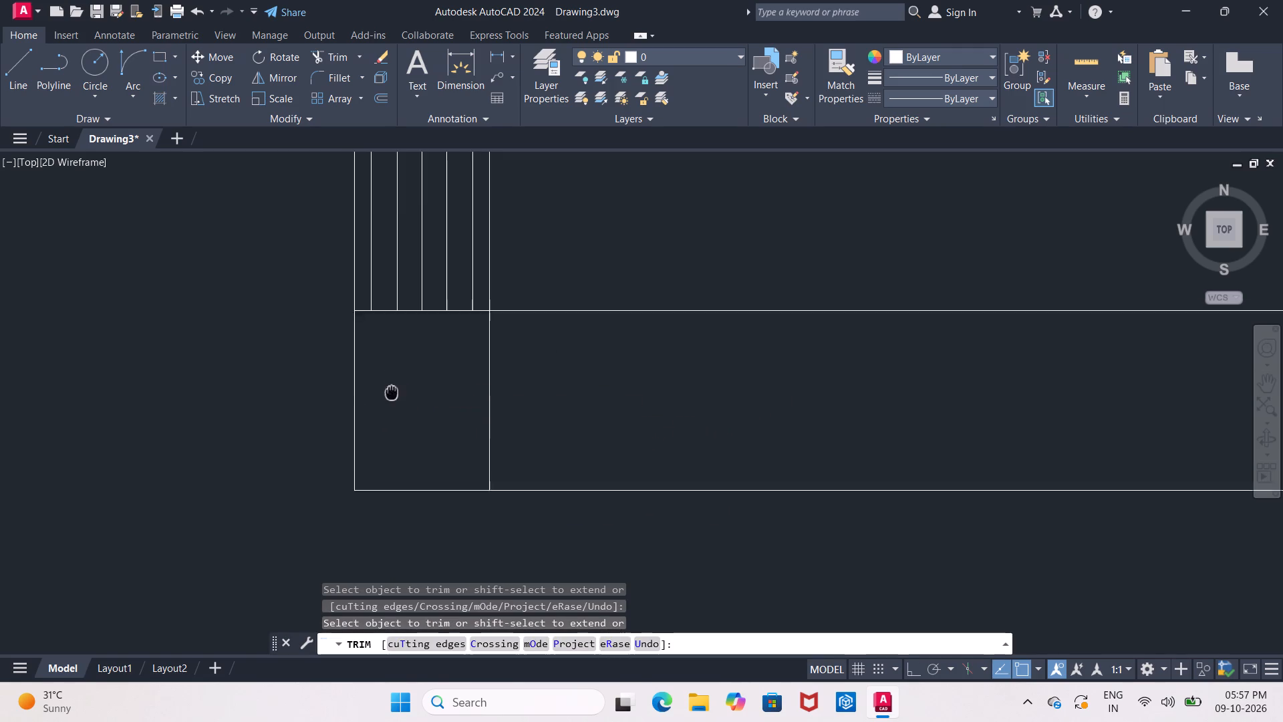
middle_drag(390, 422, 388, 481)
scroll(388, 481, down, 3)
scroll(388, 475, up, 3)
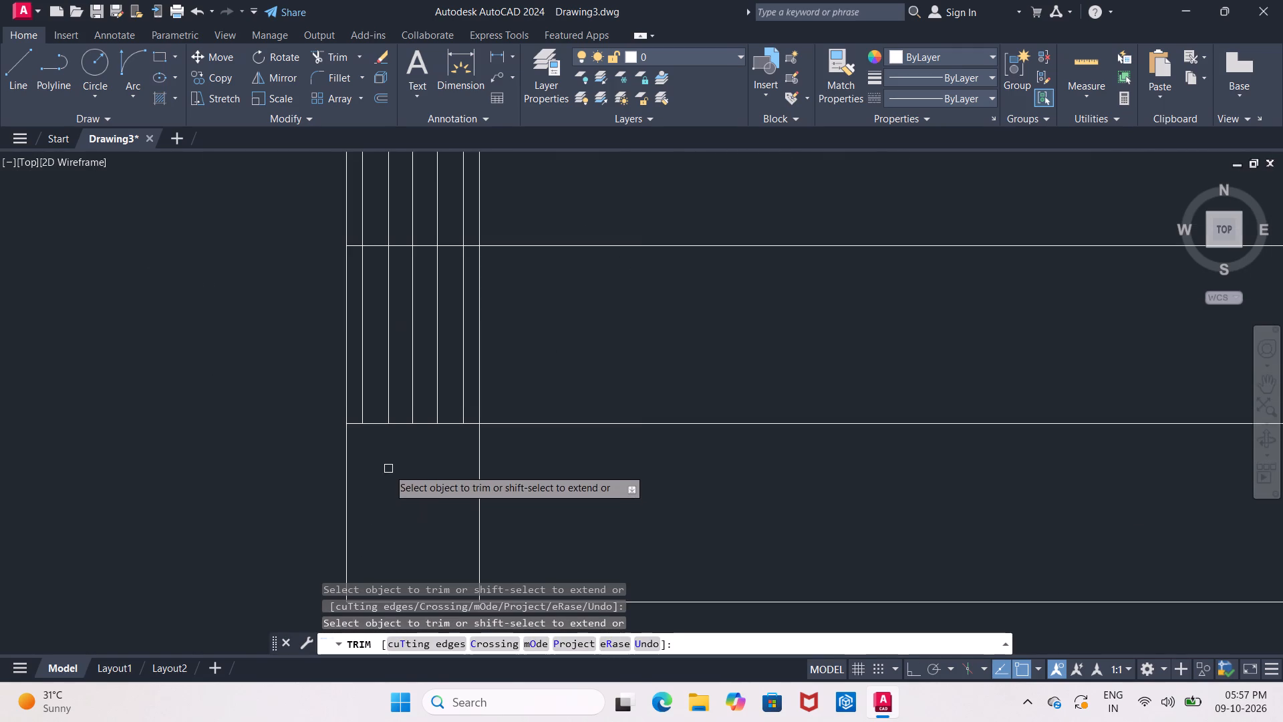
middle_drag(388, 469, 389, 537)
click(348, 466)
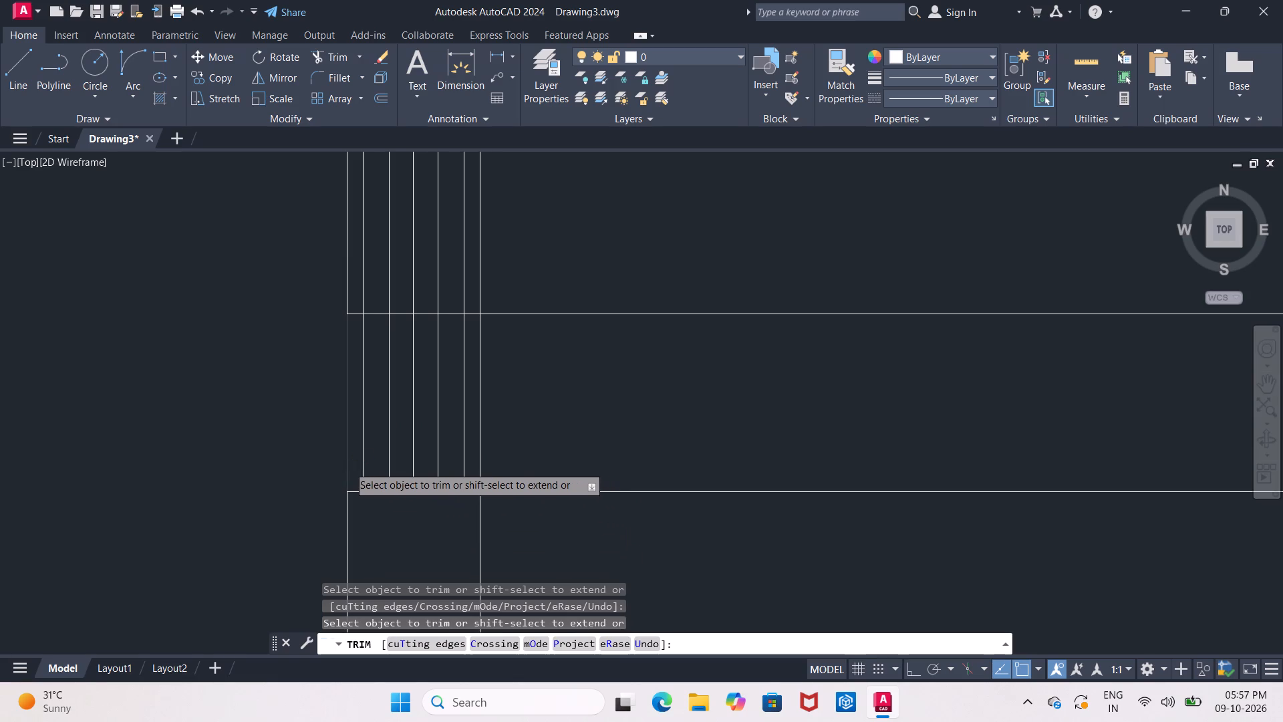
click(482, 474)
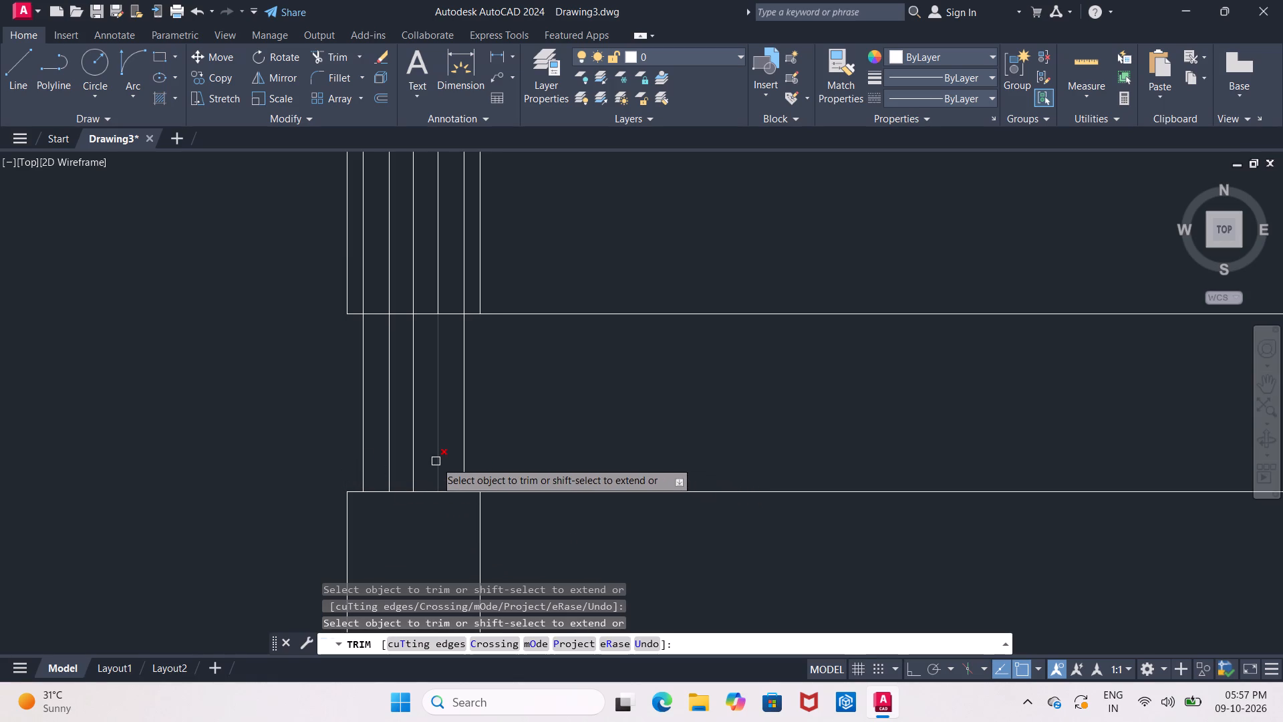
click(436, 461)
click(417, 461)
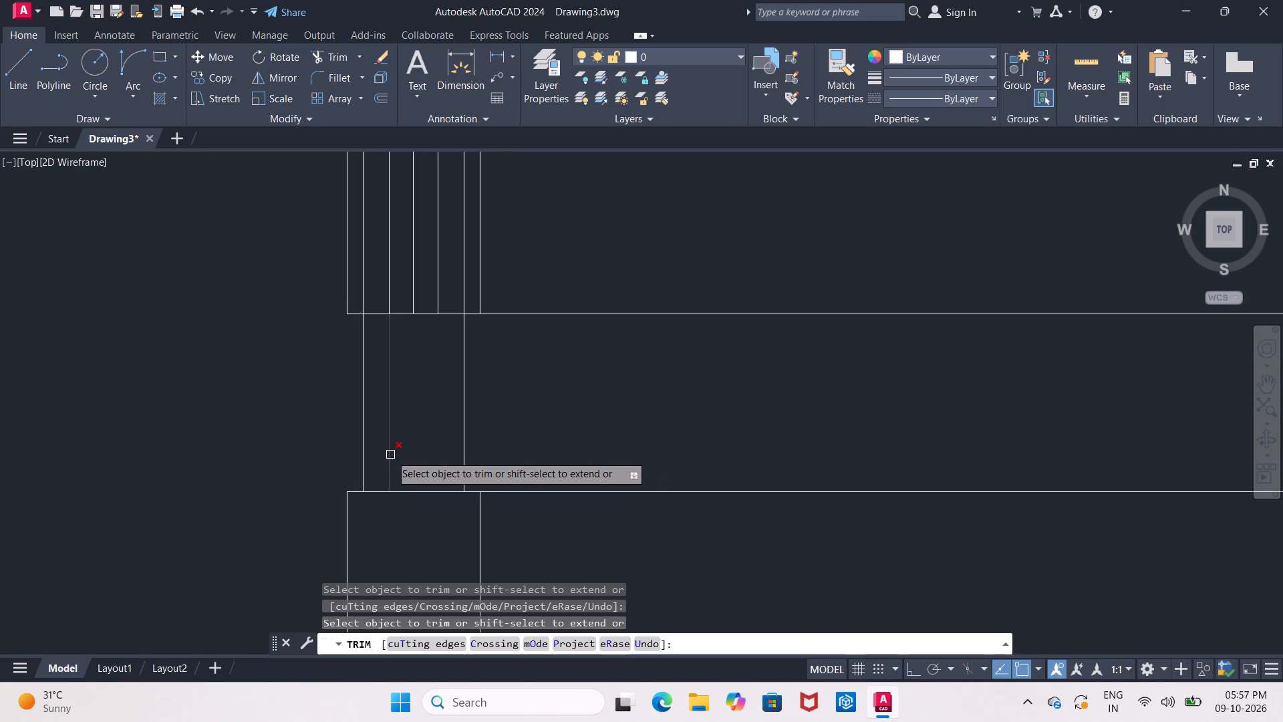
click(390, 455)
Trim the two outermost lines on each side and the centre line out of the foundation's top course, leaving two narrow wall lines.
middle_drag(393, 416, 388, 566)
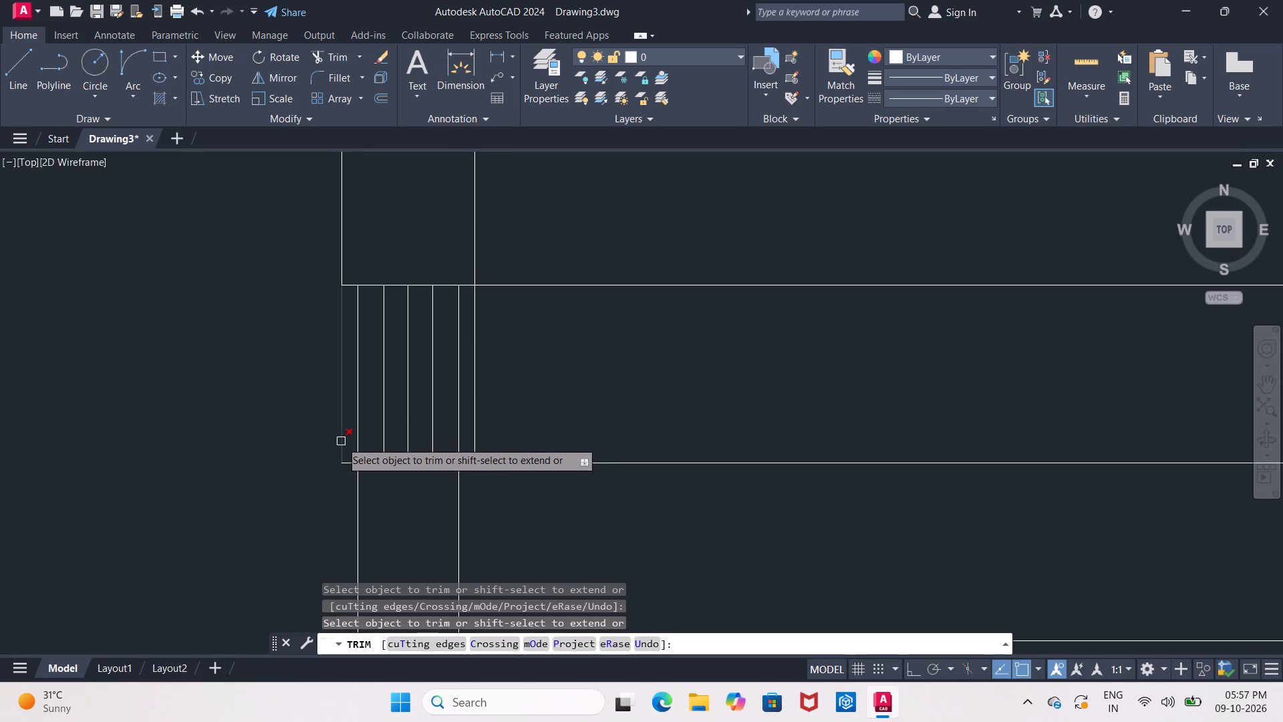
click(341, 441)
click(479, 446)
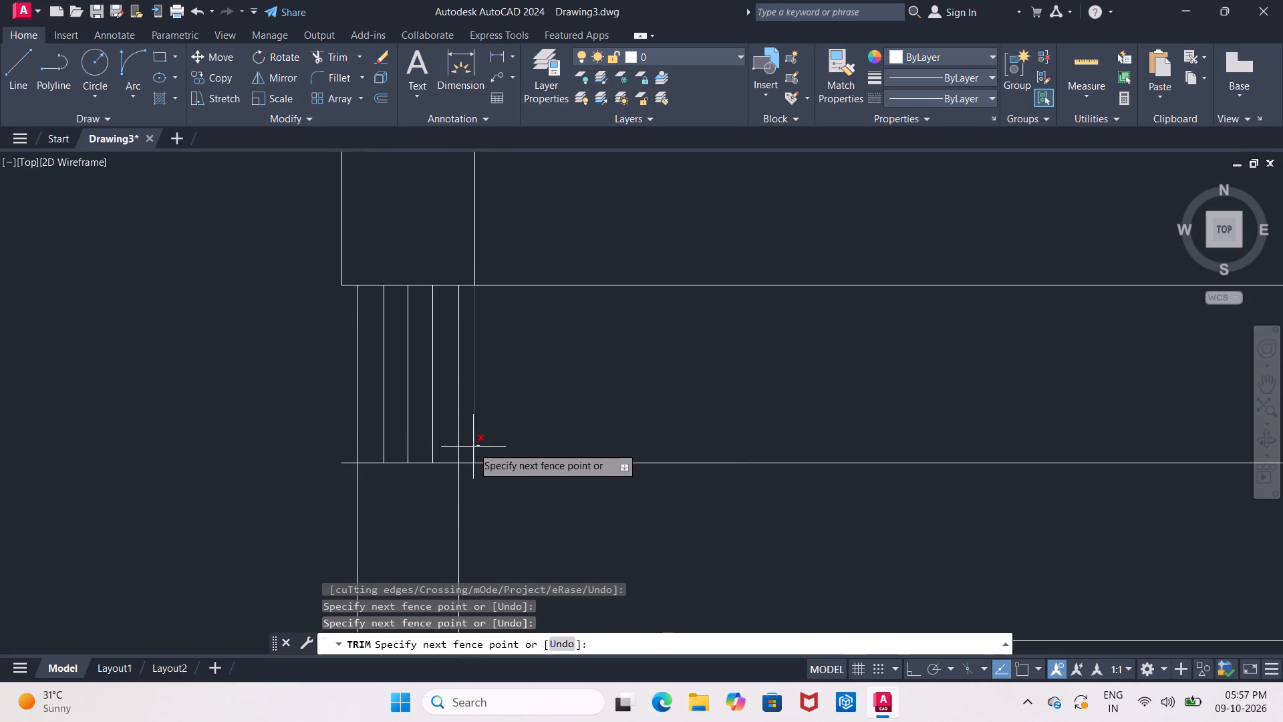
click(472, 447)
scroll(478, 443, up, 1)
middle_drag(478, 439, 529, 397)
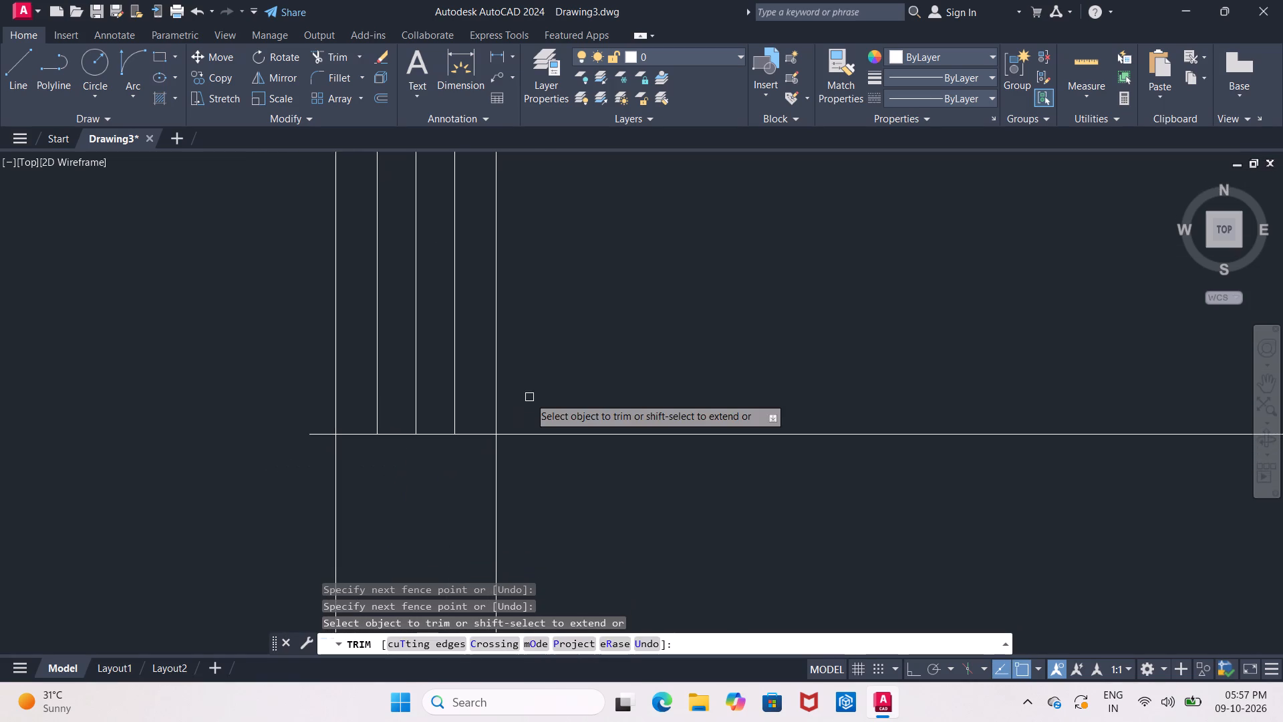
scroll(529, 397, down, 1)
middle_drag(529, 397, 511, 442)
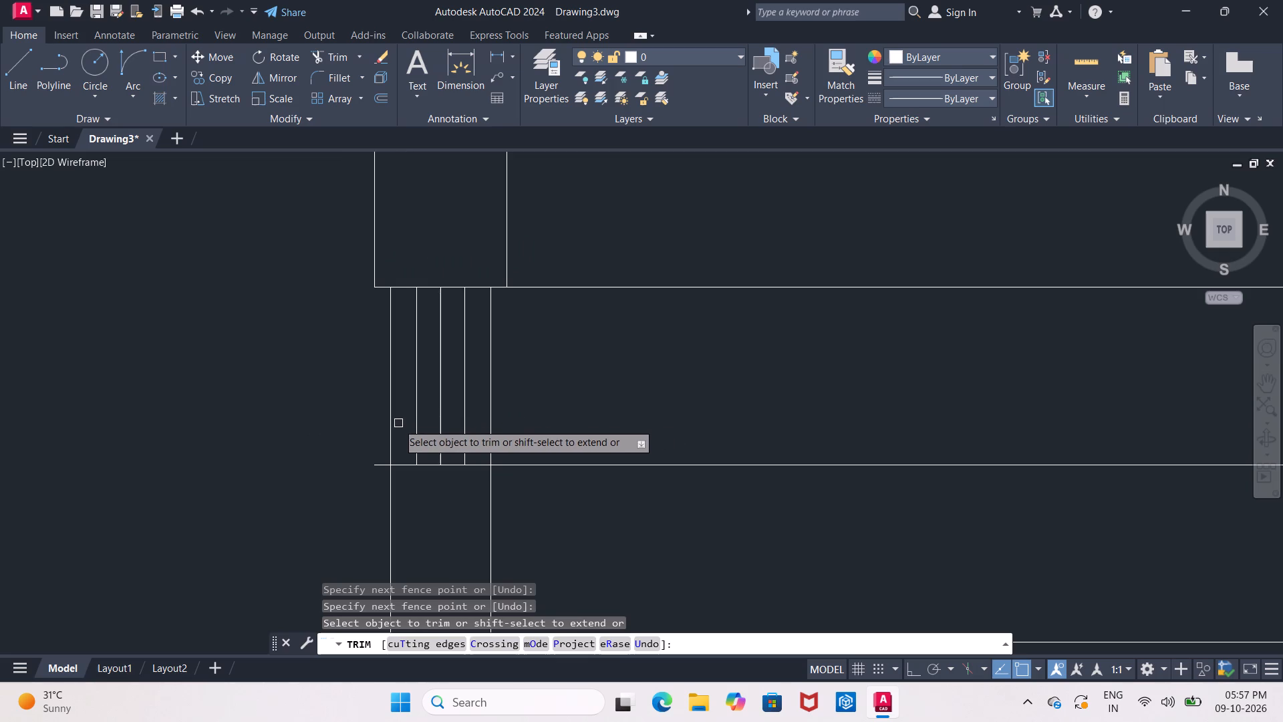
click(394, 425)
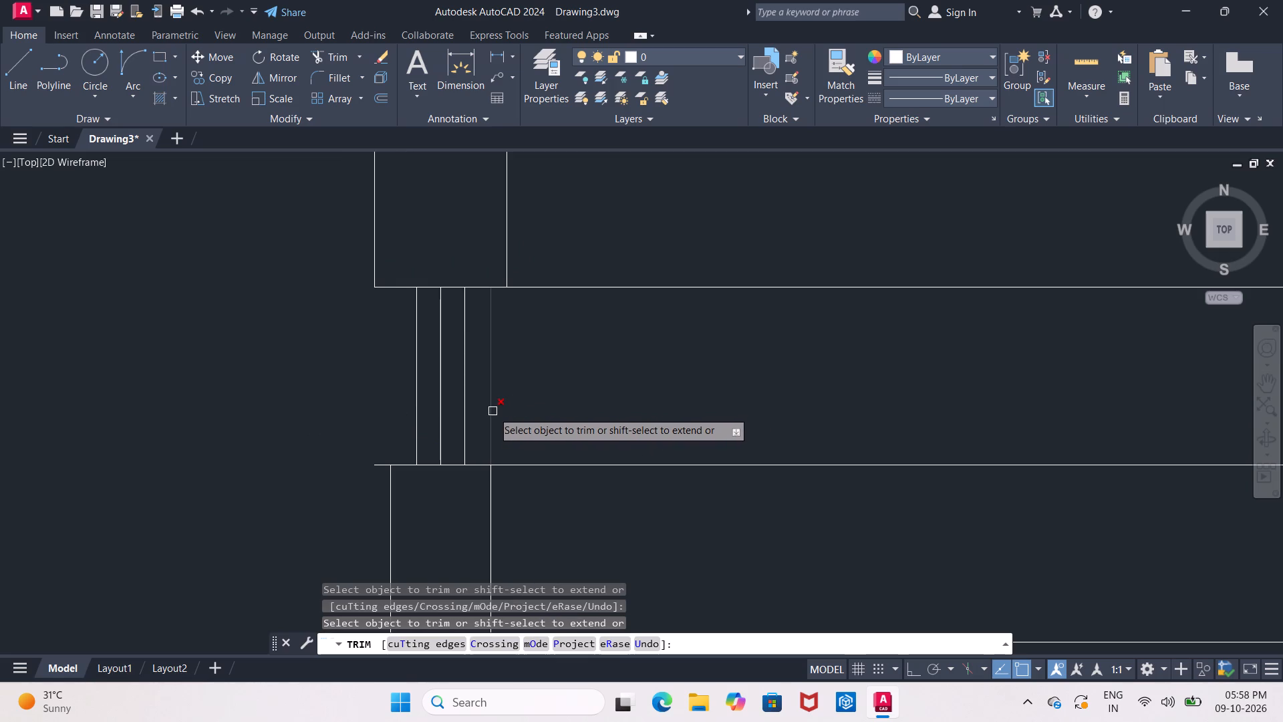
click(492, 411)
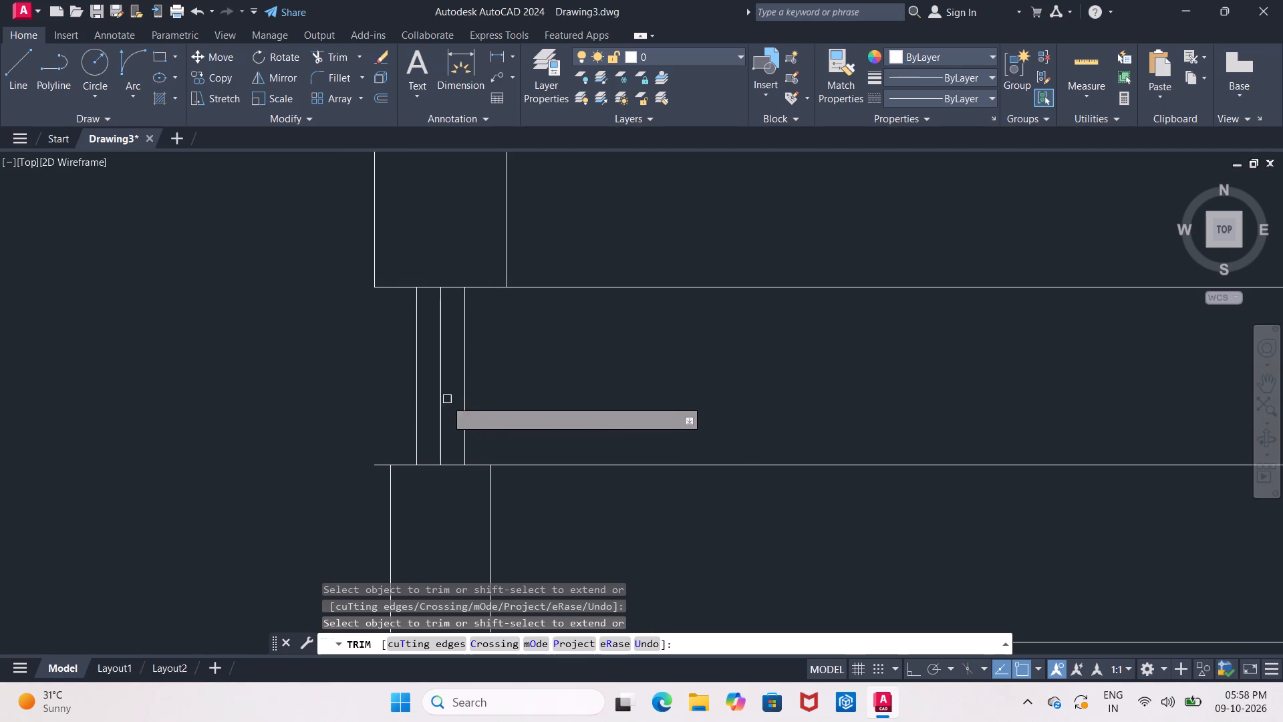
click(440, 407)
Restart Trim and cut off the horizontal line's overhanging outer end between the foundation's top and middle courses.
scroll(440, 407, down, 3)
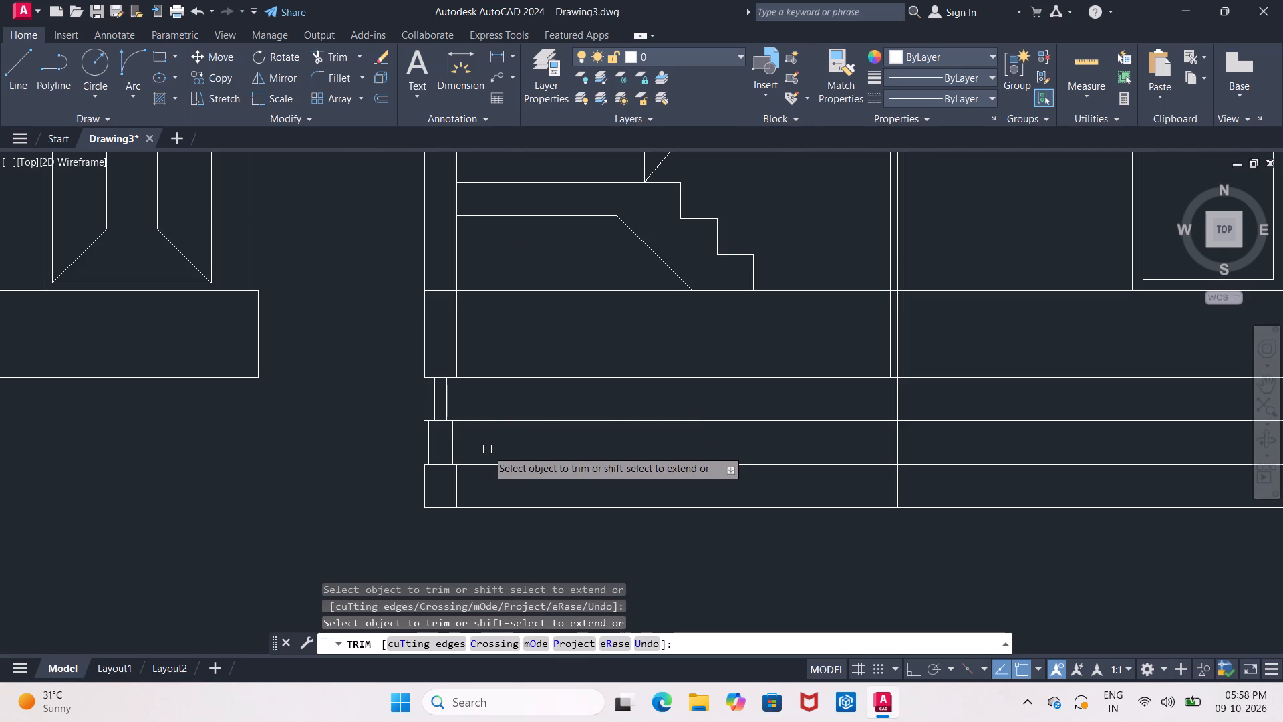
scroll(477, 449, up, 3)
middle_drag(456, 443, 520, 448)
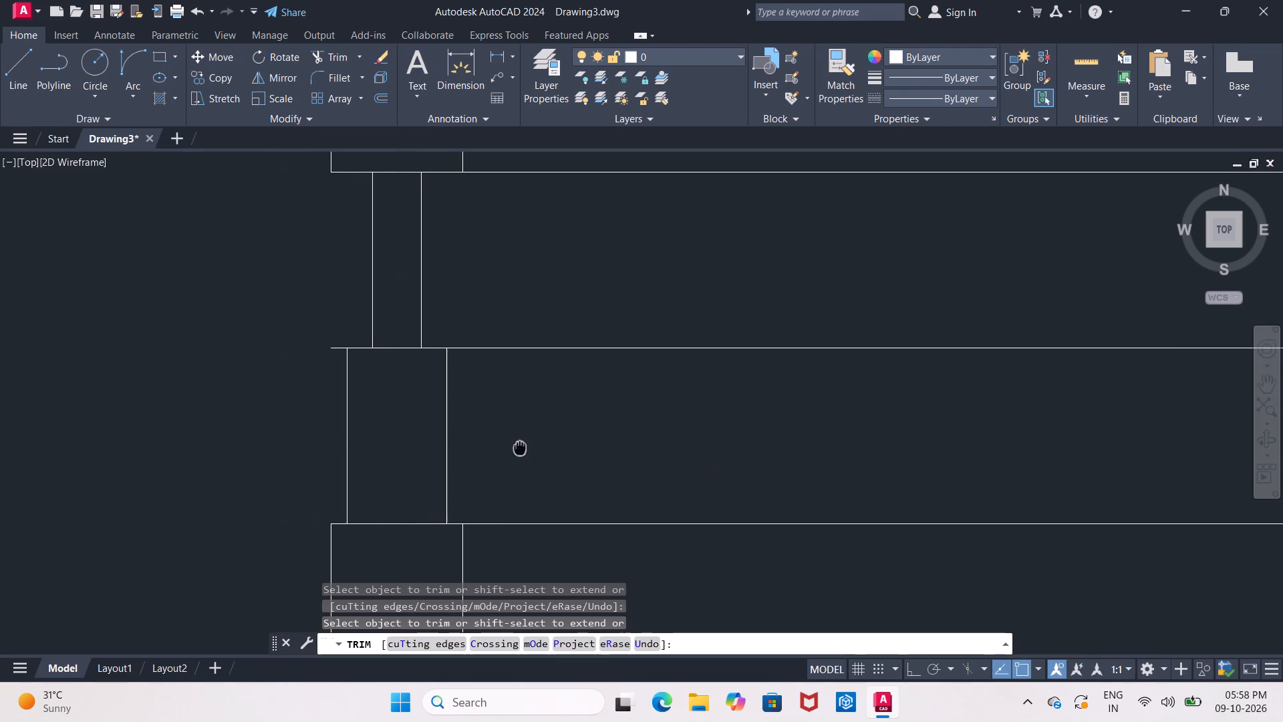
middle_drag(520, 448, 522, 449)
key(Escape)
text(TR)
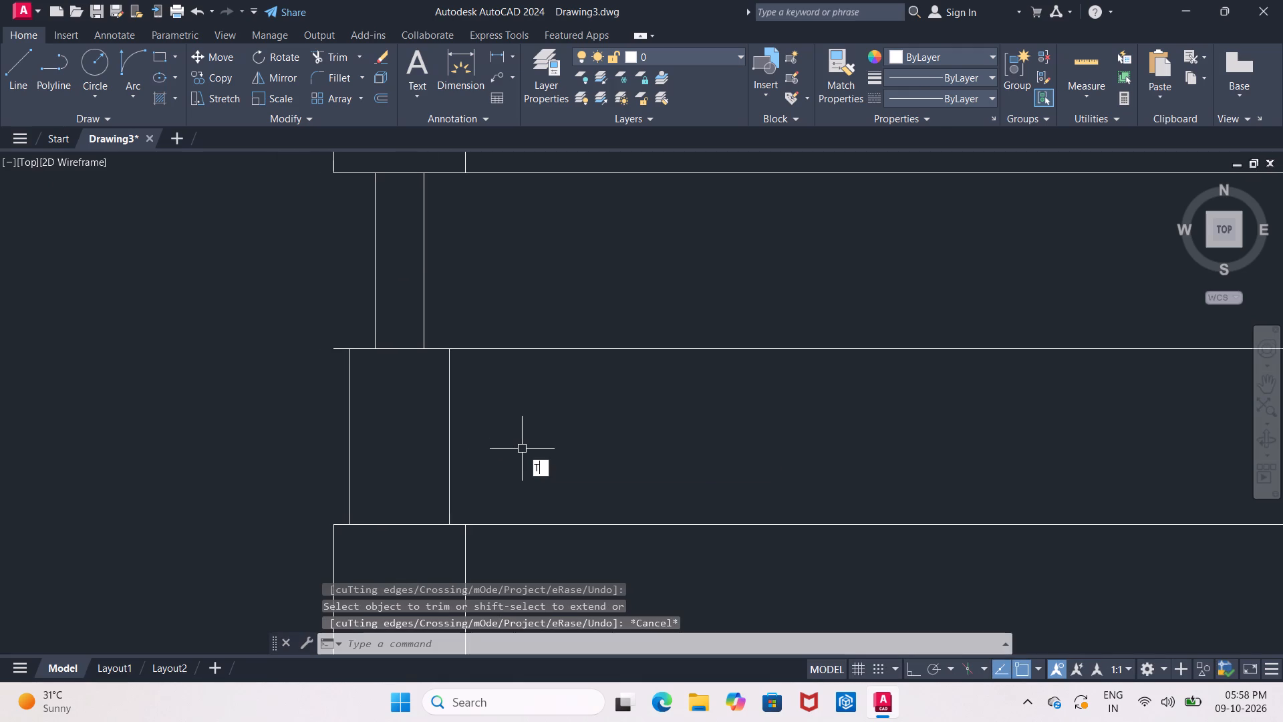
key(Return)
key(Return)
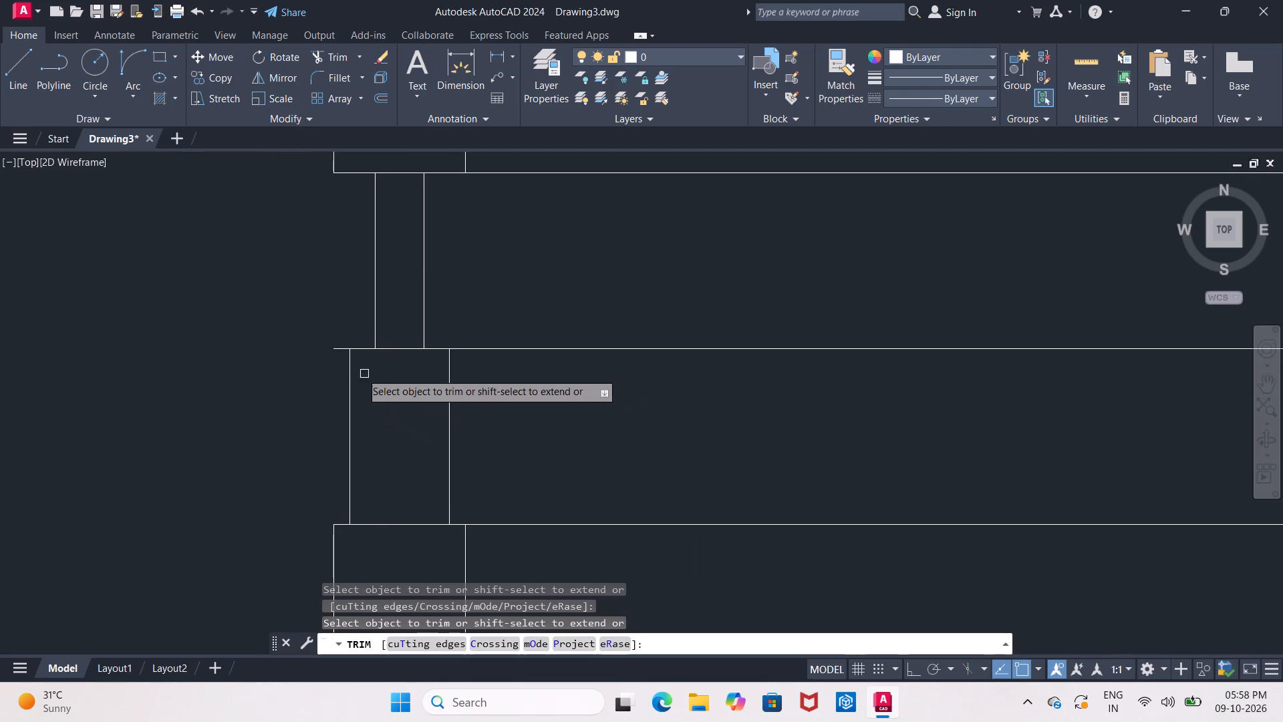
click(339, 352)
scroll(543, 263, down, 1)
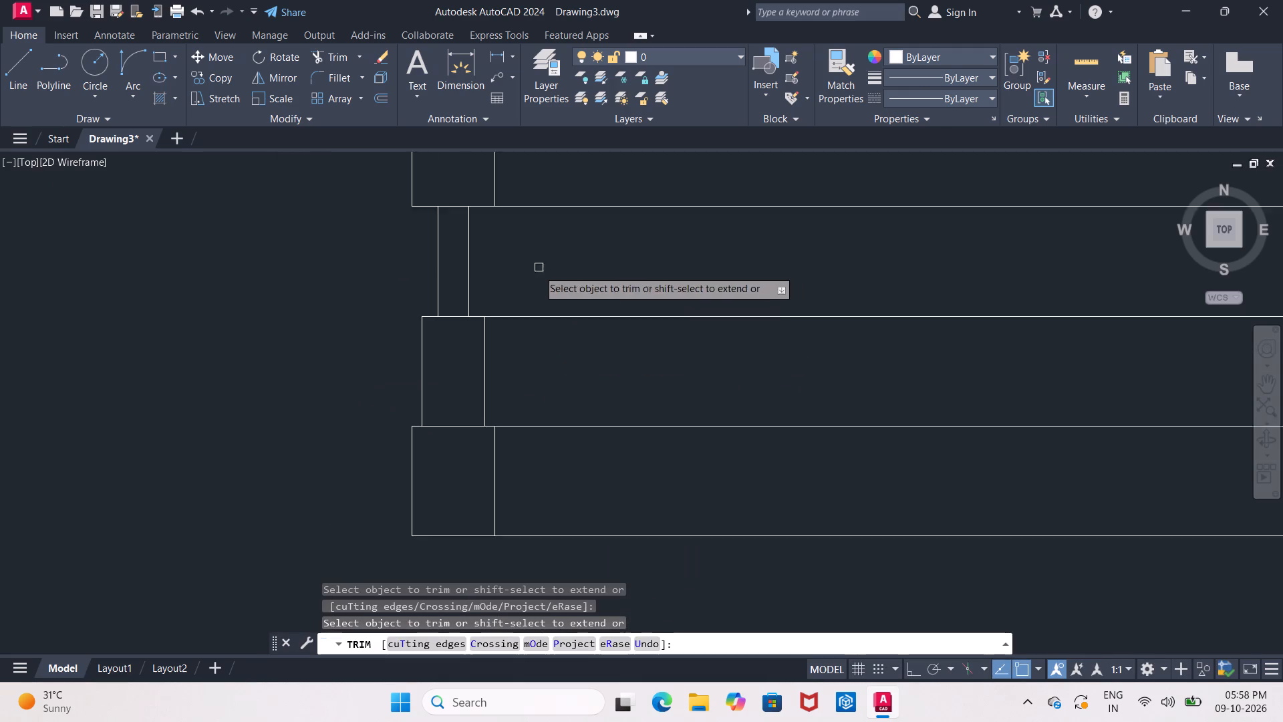
Exit Trim and examine the stepped foundation below the staircase-side end wall and the course lines under the neighbouring walls.
middle_drag(527, 292, 490, 364)
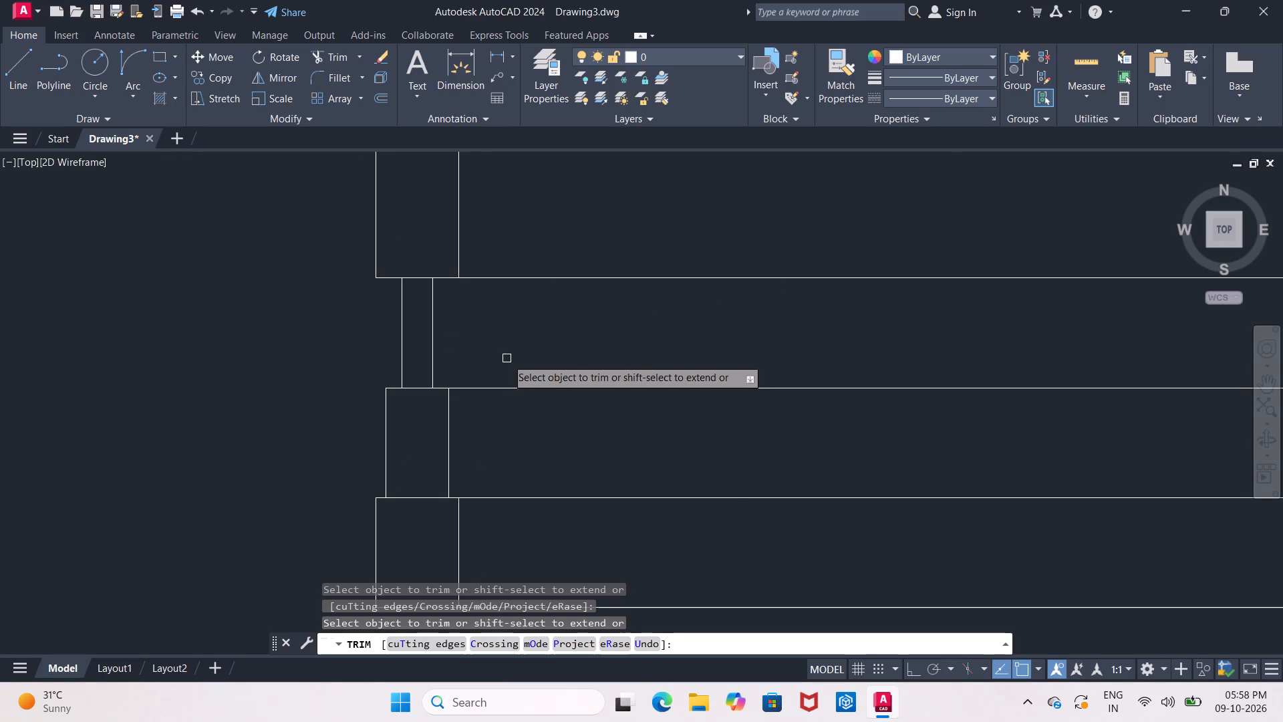
scroll(515, 360, down, 2)
middle_drag(532, 351, 504, 357)
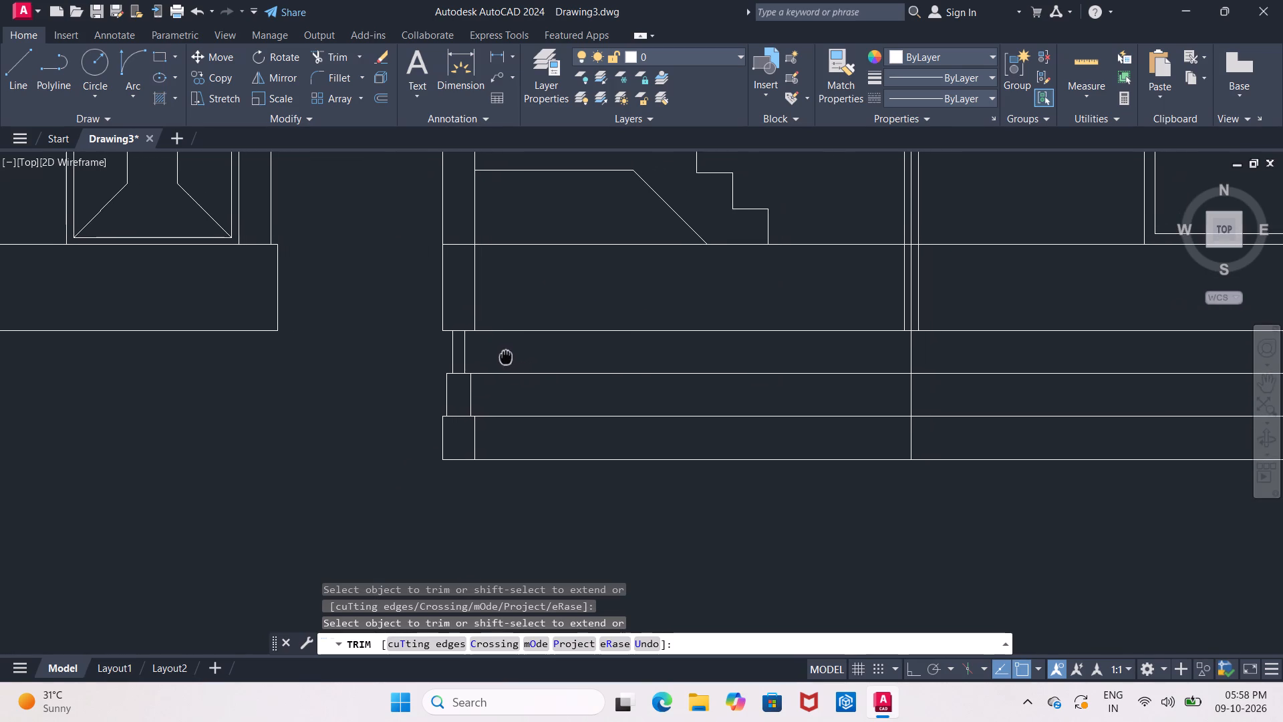
middle_drag(504, 357, 499, 358)
middle_drag(524, 354, 449, 360)
middle_drag(487, 360, 379, 367)
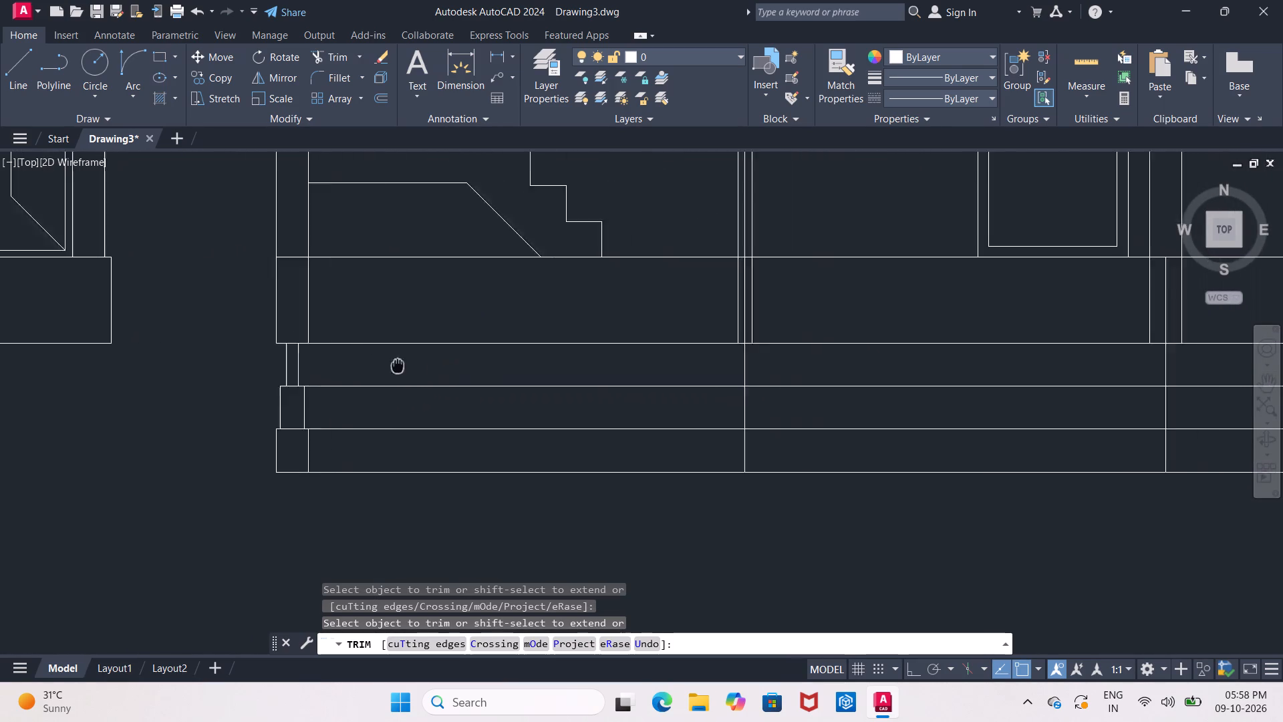
middle_drag(379, 367, 293, 368)
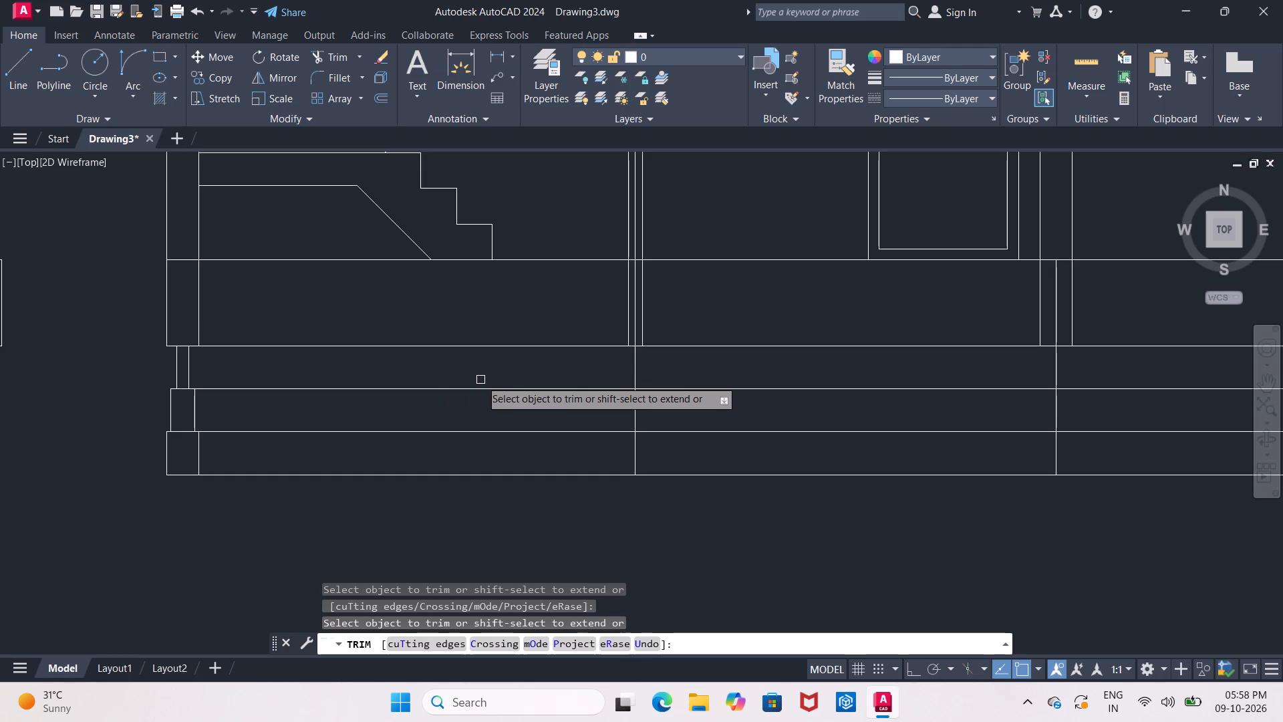
middle_drag(491, 375, 501, 375)
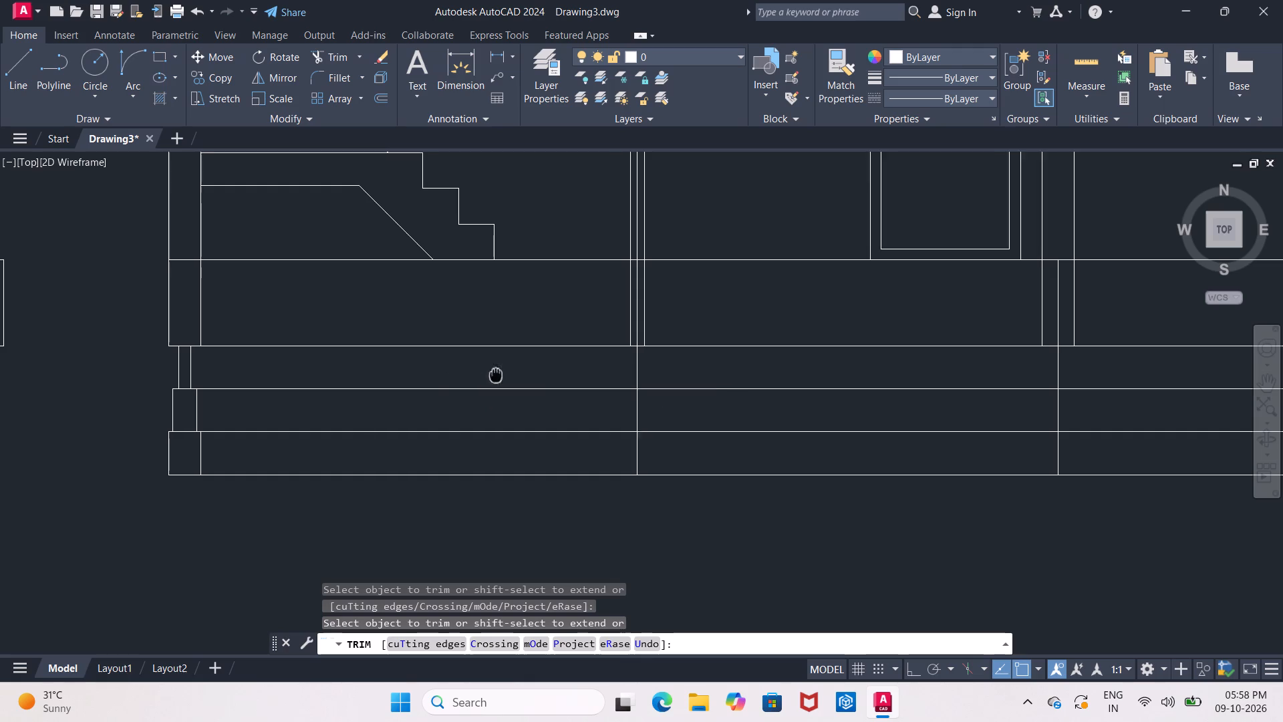
middle_drag(501, 375, 590, 347)
key(Escape)
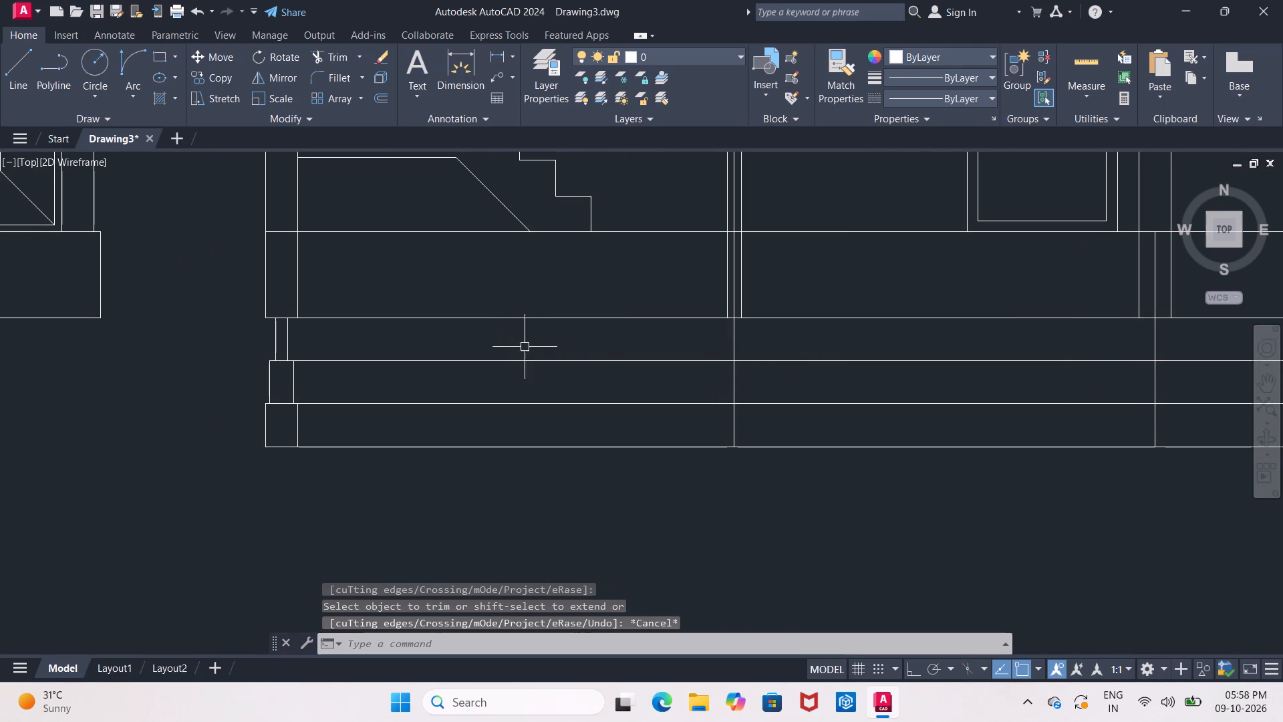
middle_click(593, 345)
scroll(316, 329, up, 1)
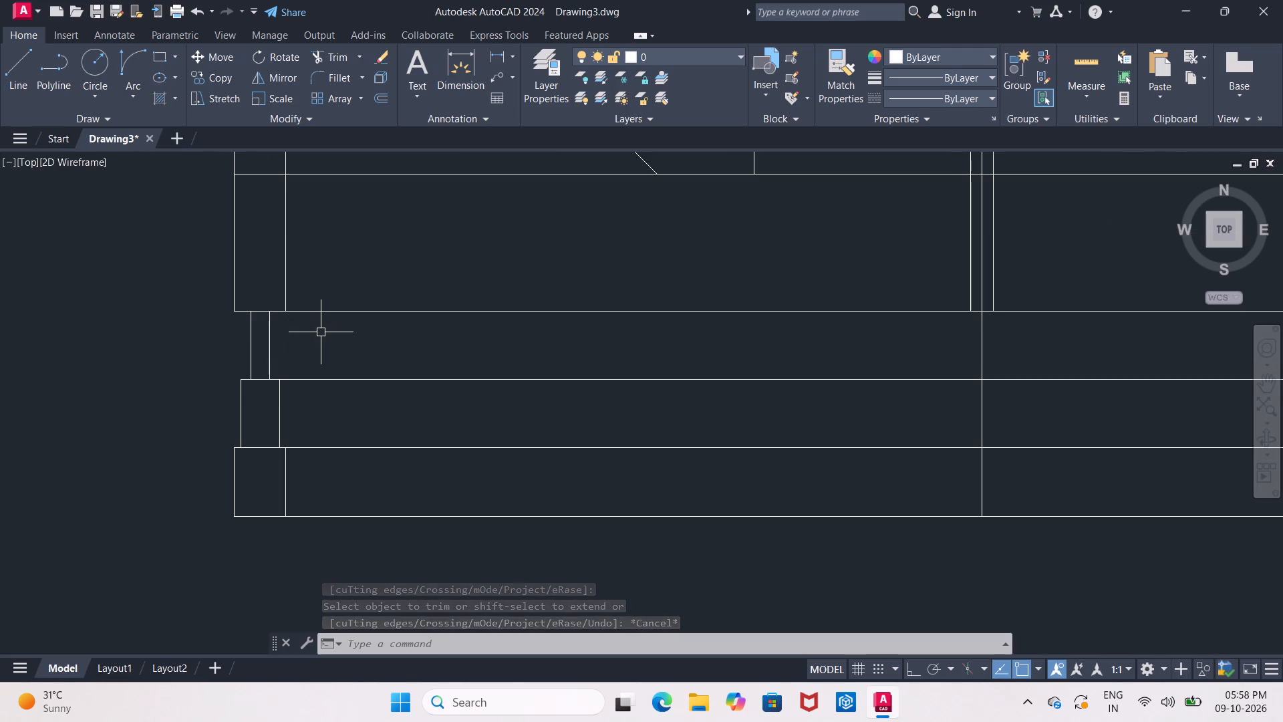
scroll(299, 348, up, 1)
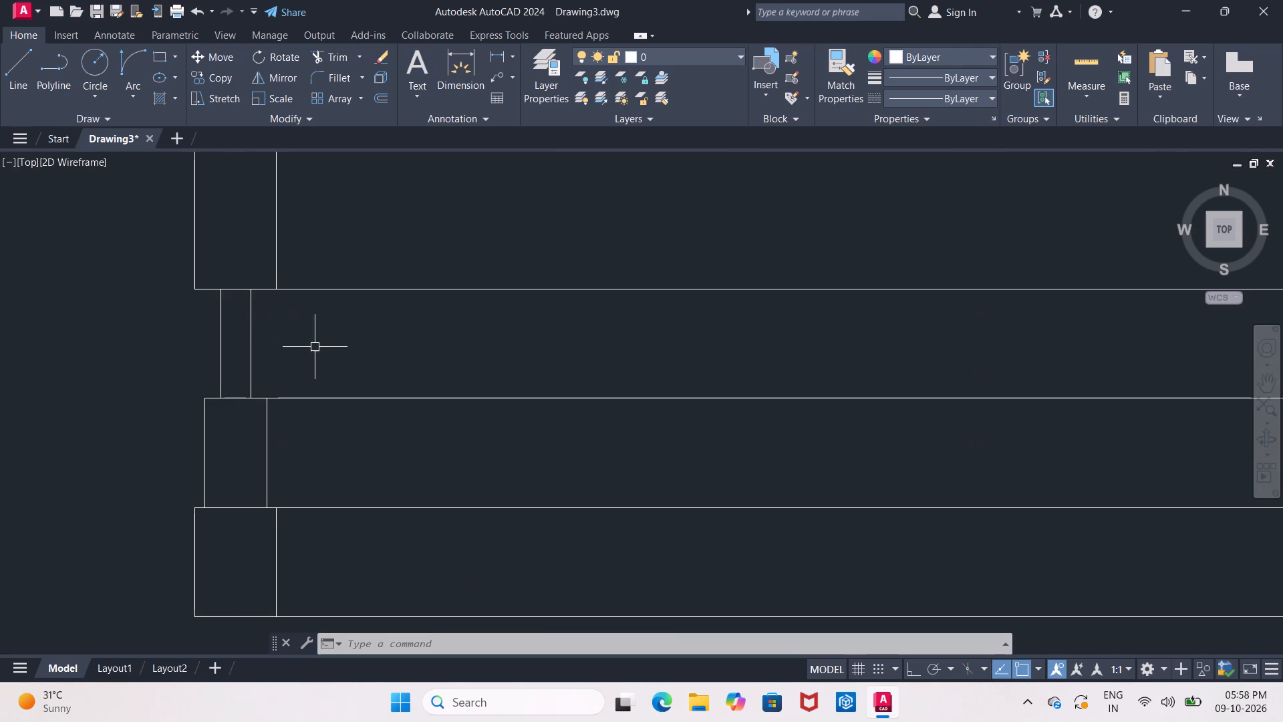
middle_click(335, 343)
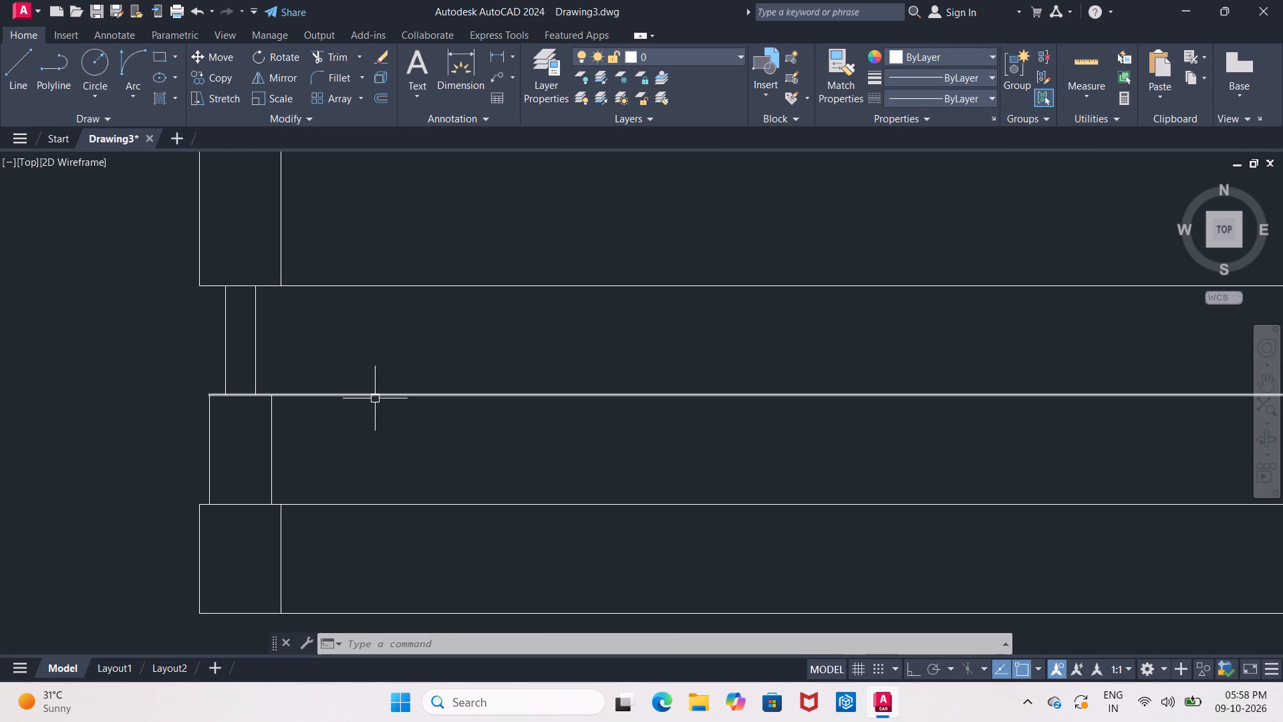
key(Escape)
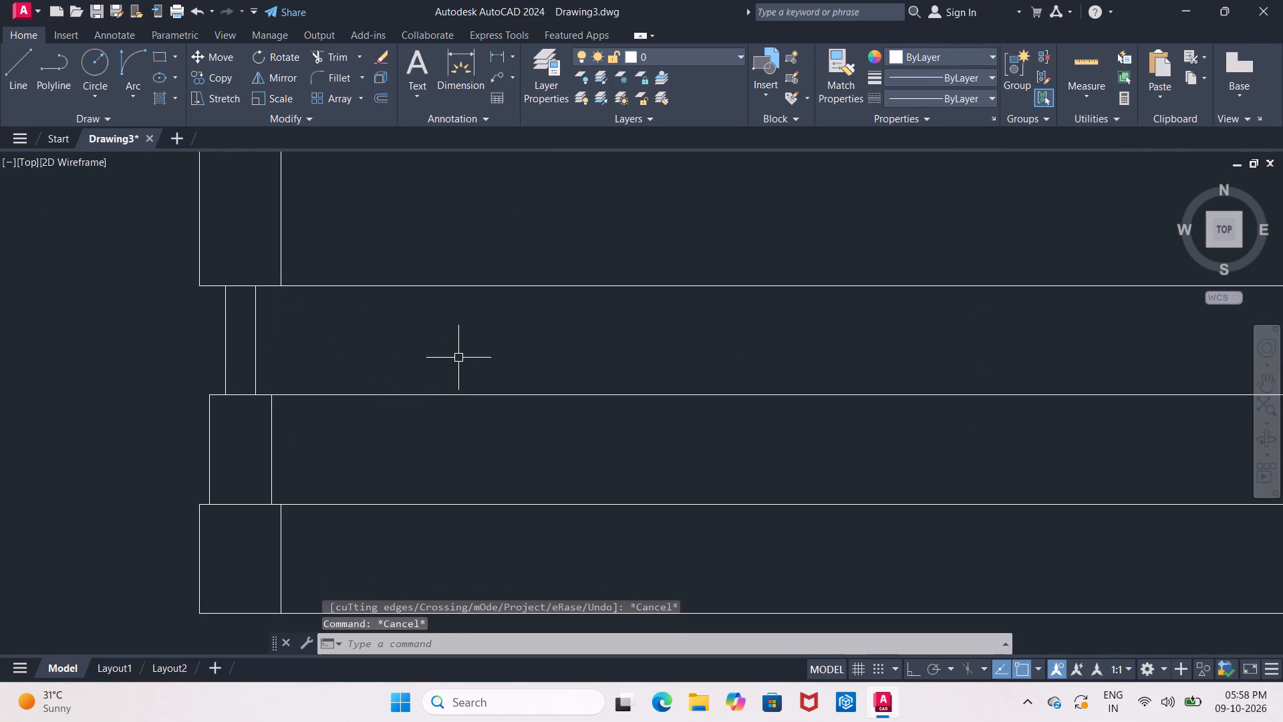
scroll(458, 358, down, 3)
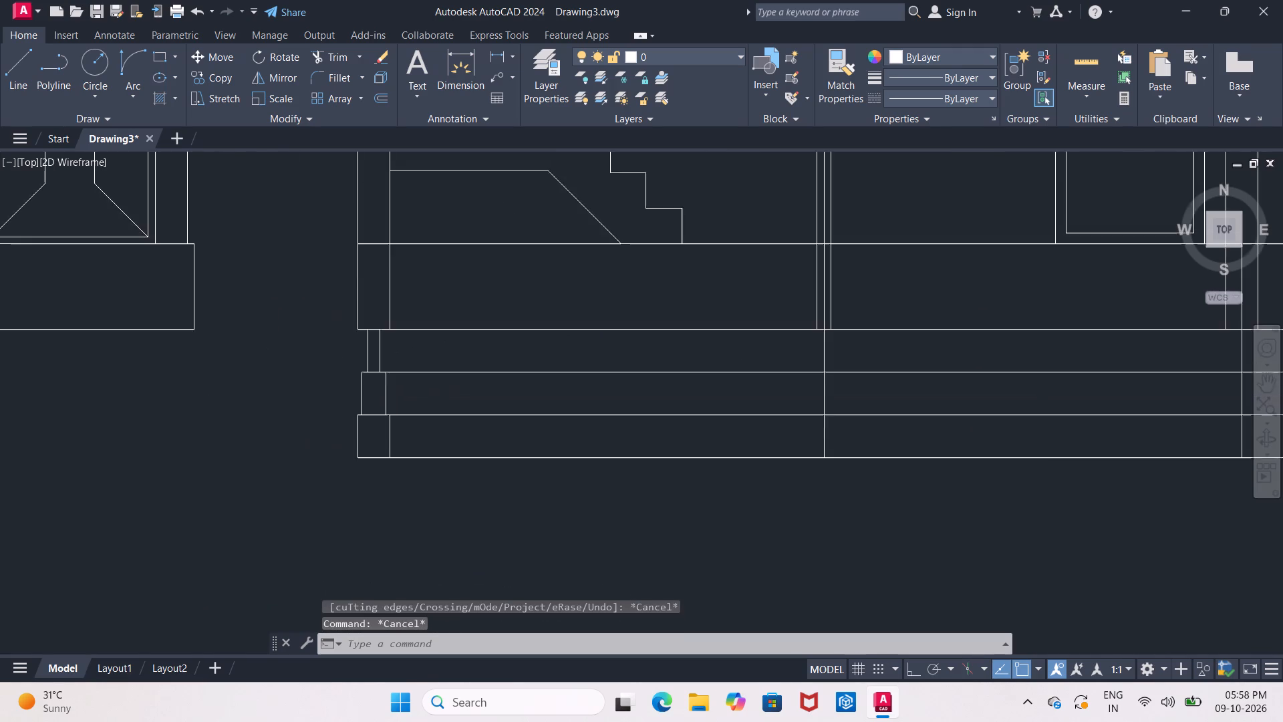
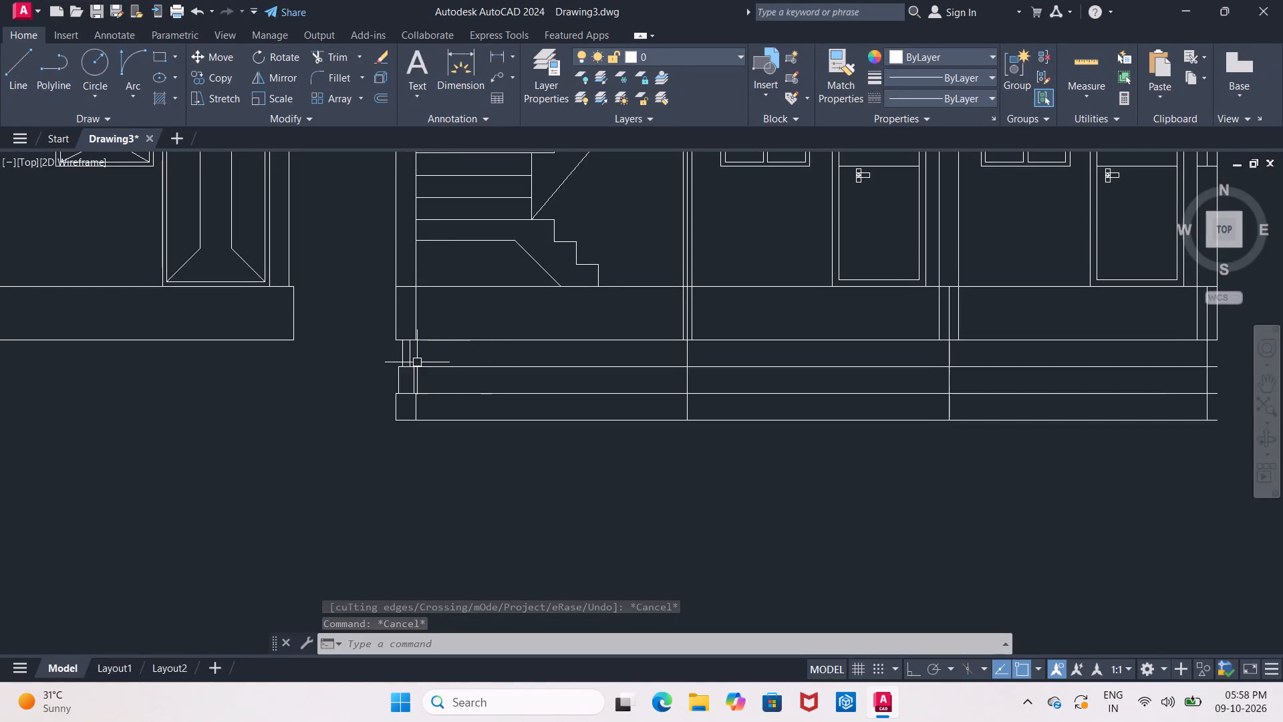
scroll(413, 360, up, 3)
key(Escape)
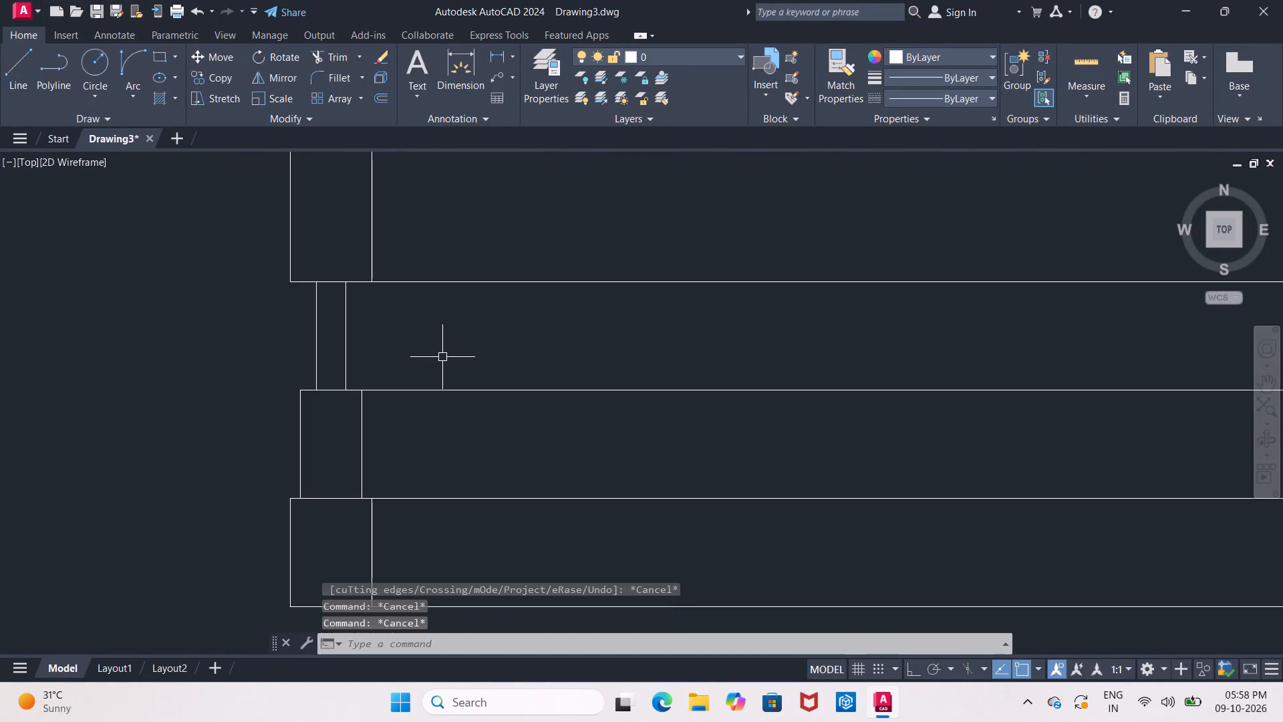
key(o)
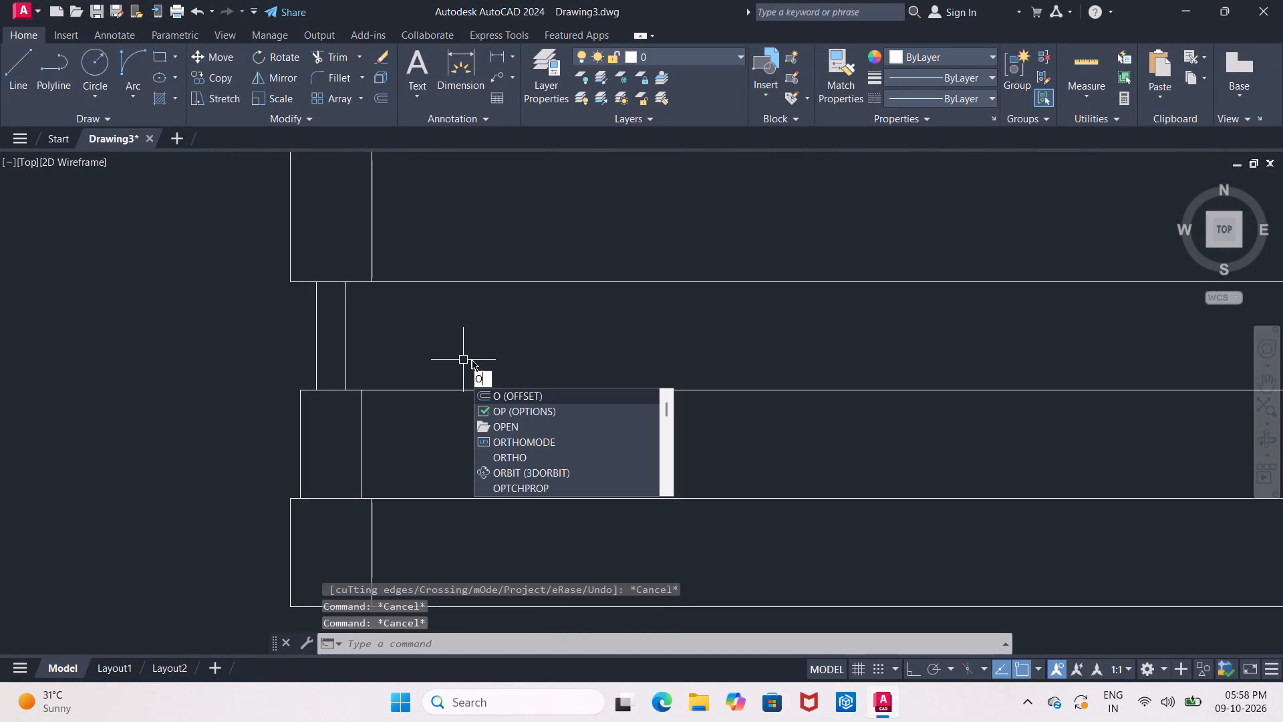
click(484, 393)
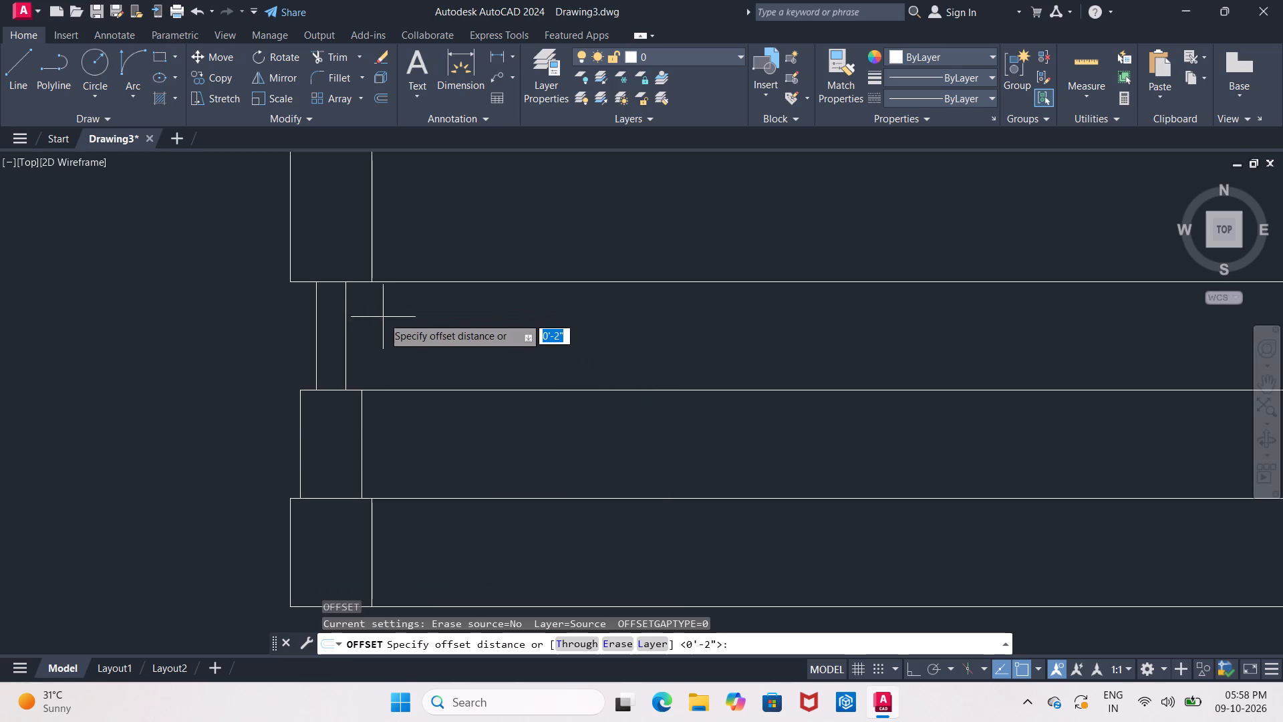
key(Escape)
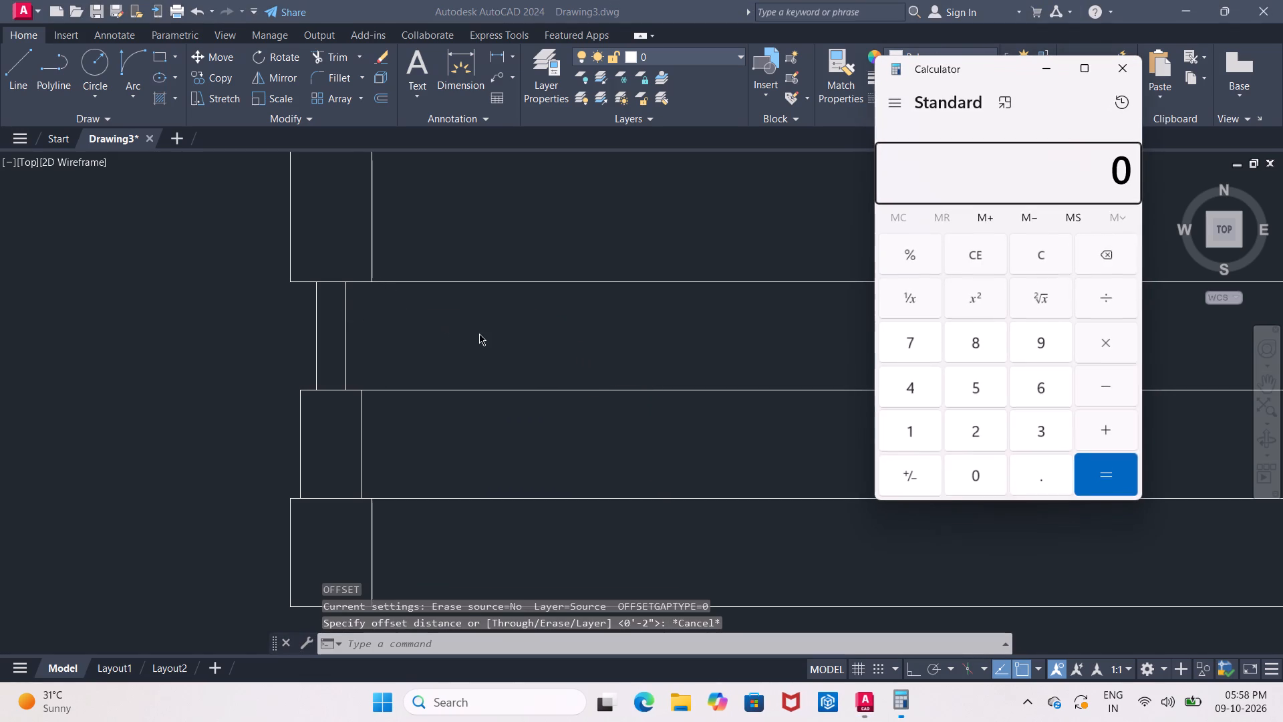
Work out 9 divided by 2 in the Calculator, clear it and close the Calculator.
key(9)
key(slash)
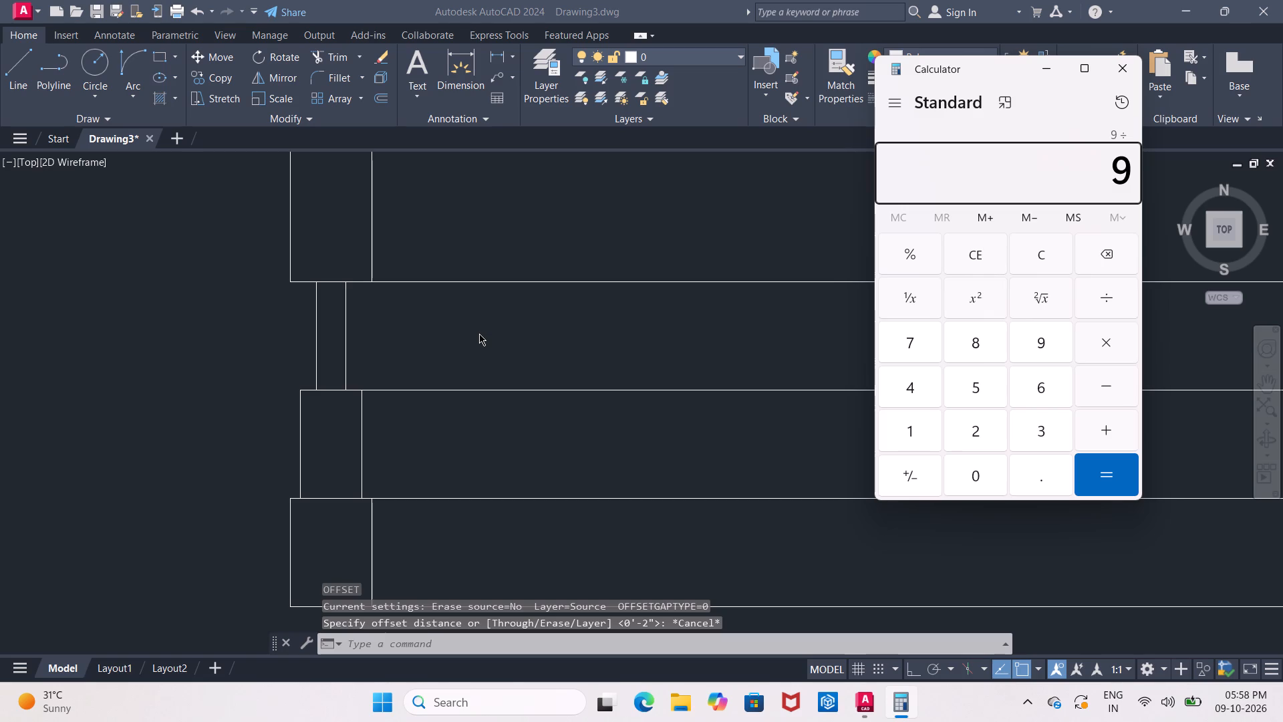
key(2)
key(Return)
key(Escape)
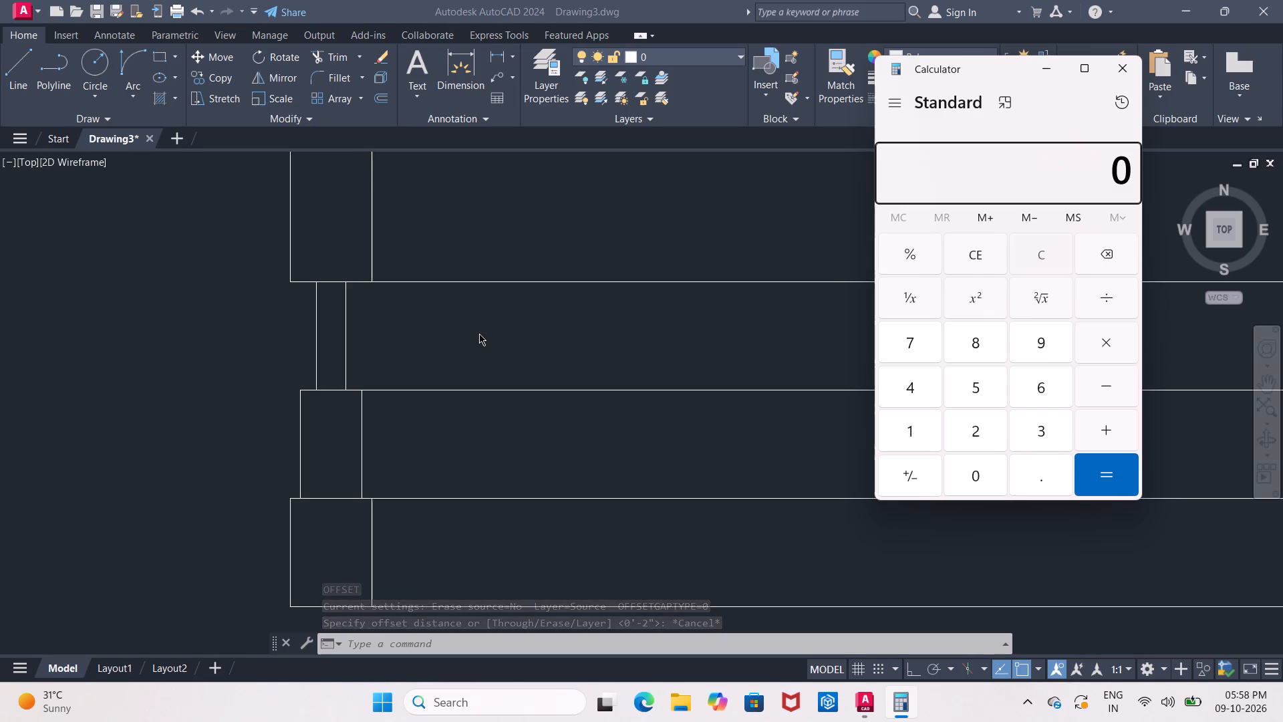
click(1129, 73)
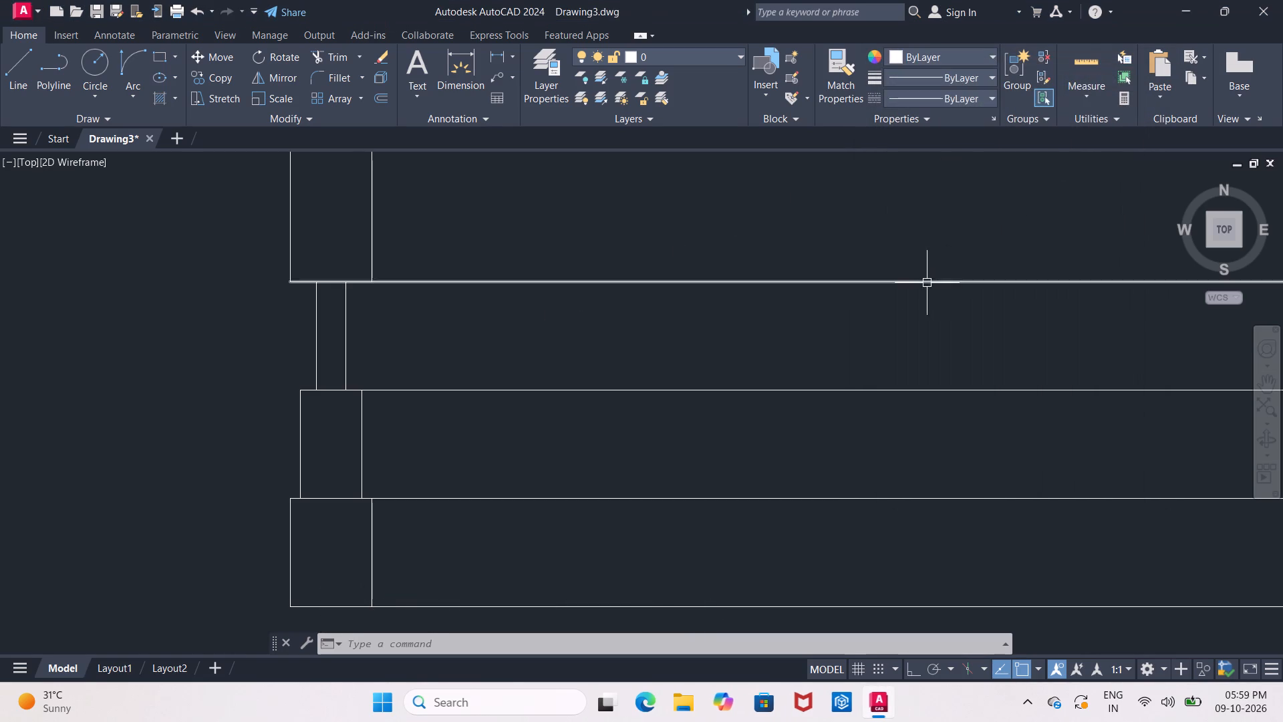
Offset the bottom course's inner edge line 4.5" toward the foundation's middle, below the staircase-side end wall.
key(o)
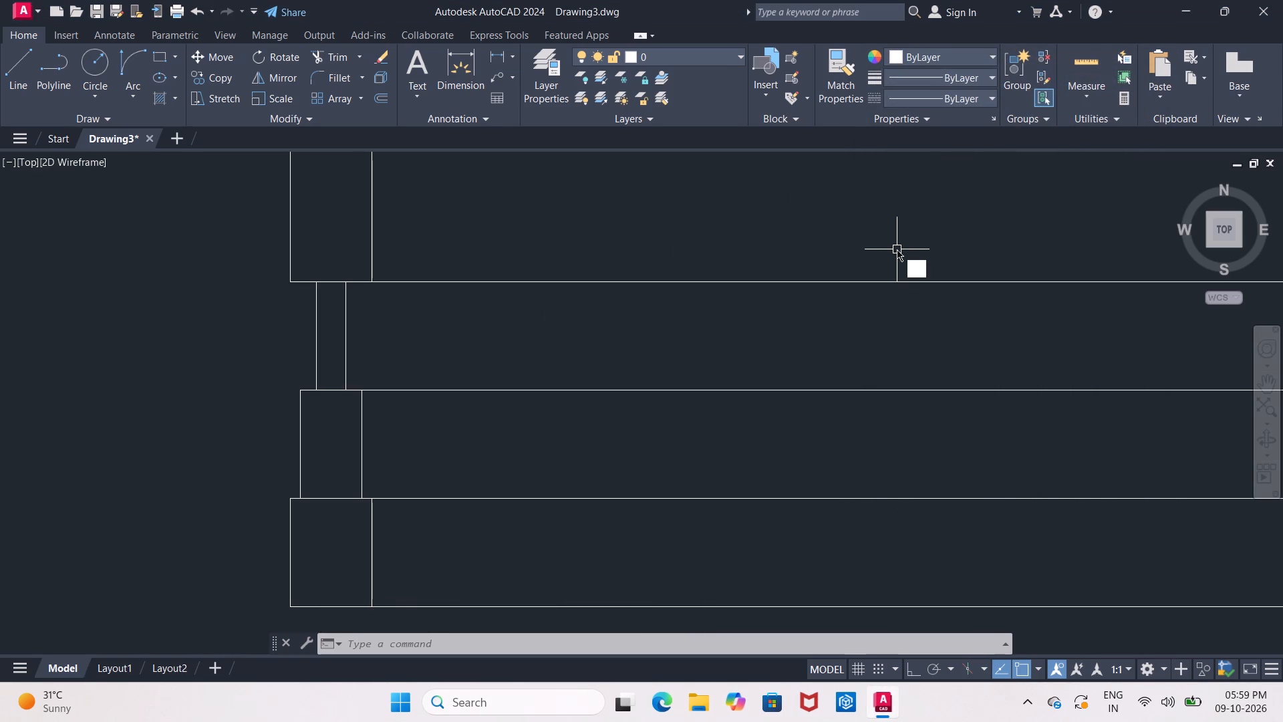
key(Return)
text(4.5)
key(shift+quotedbl)
key(Return)
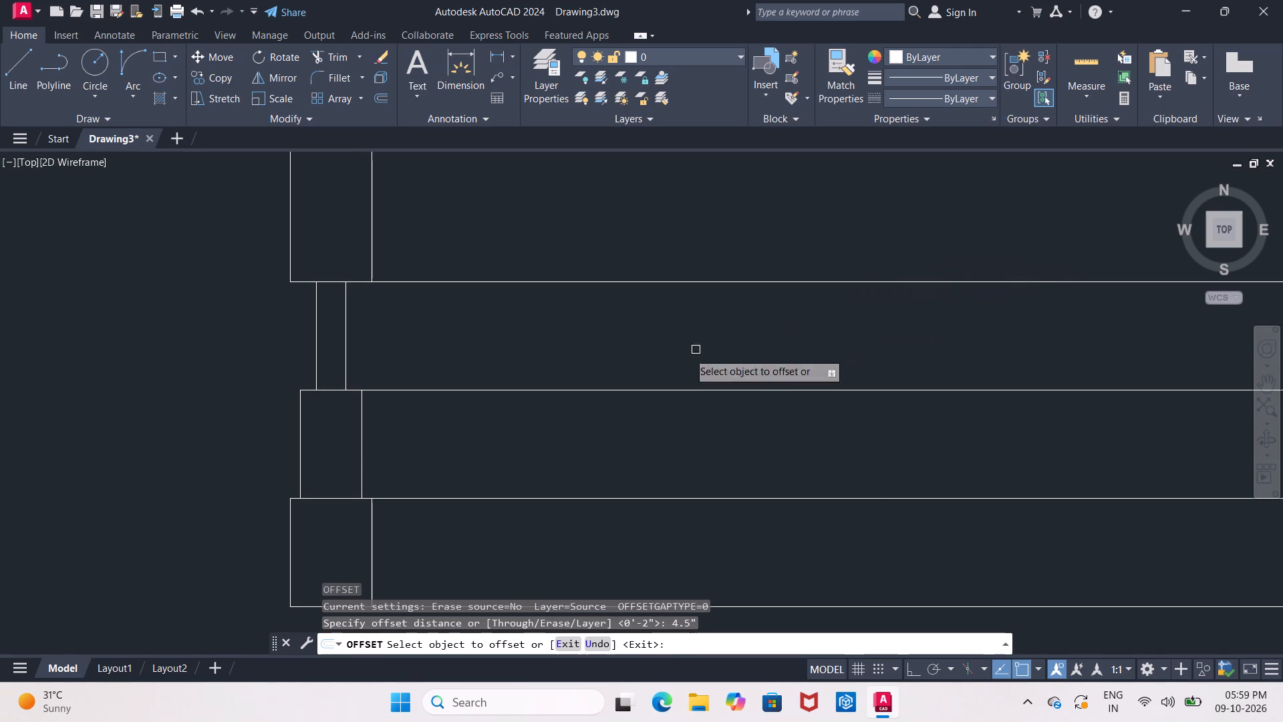
click(369, 533)
click(343, 530)
key(Escape)
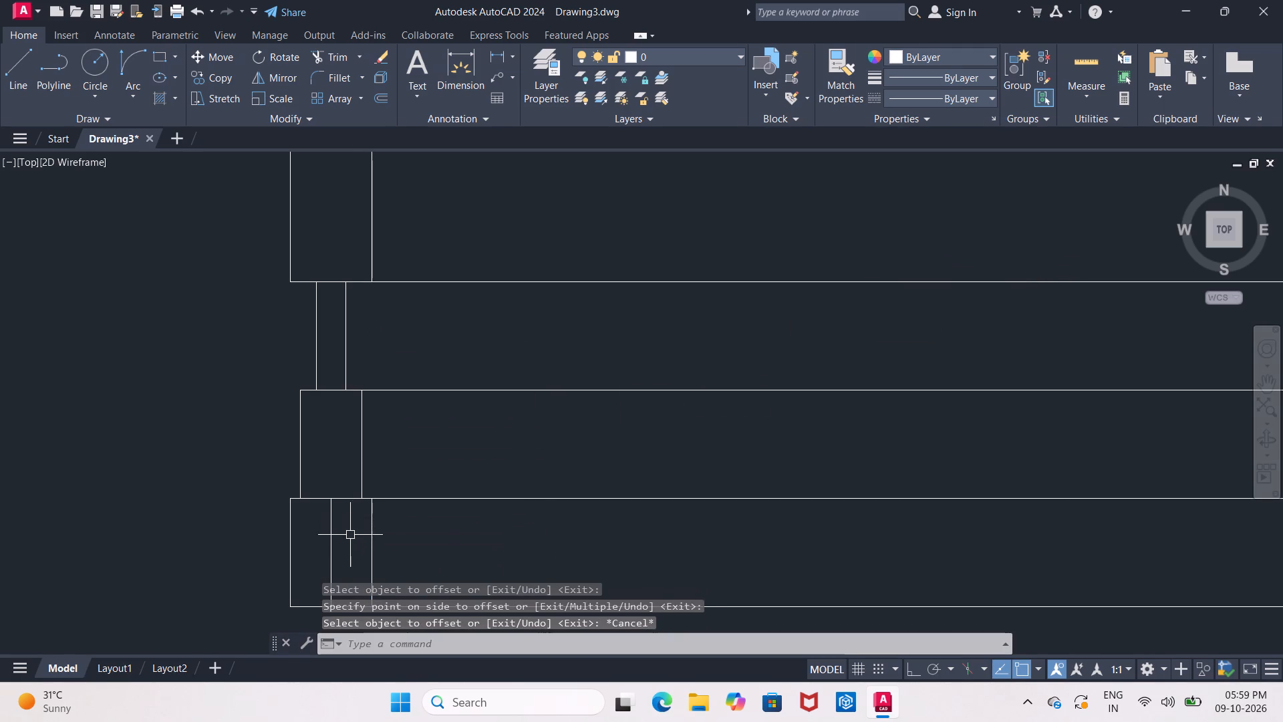
Extend the new centre line up through the foundation's middle and top courses.
text(EX)
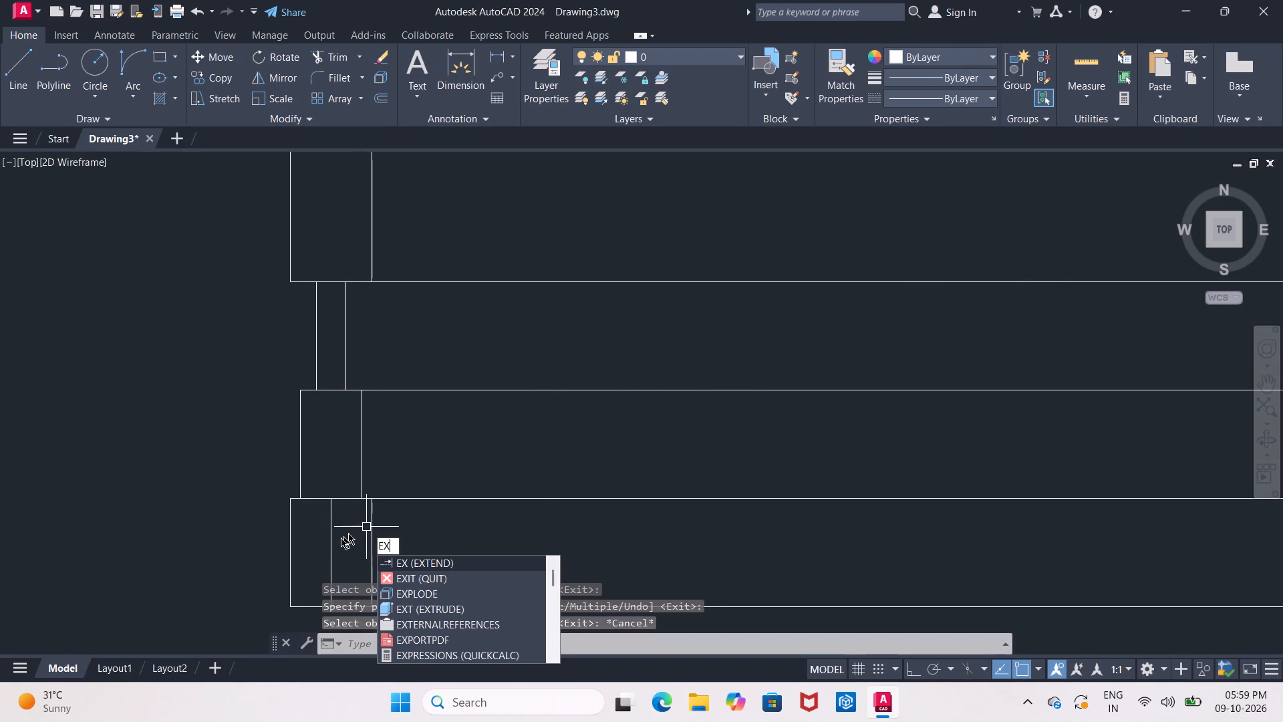
click(399, 566)
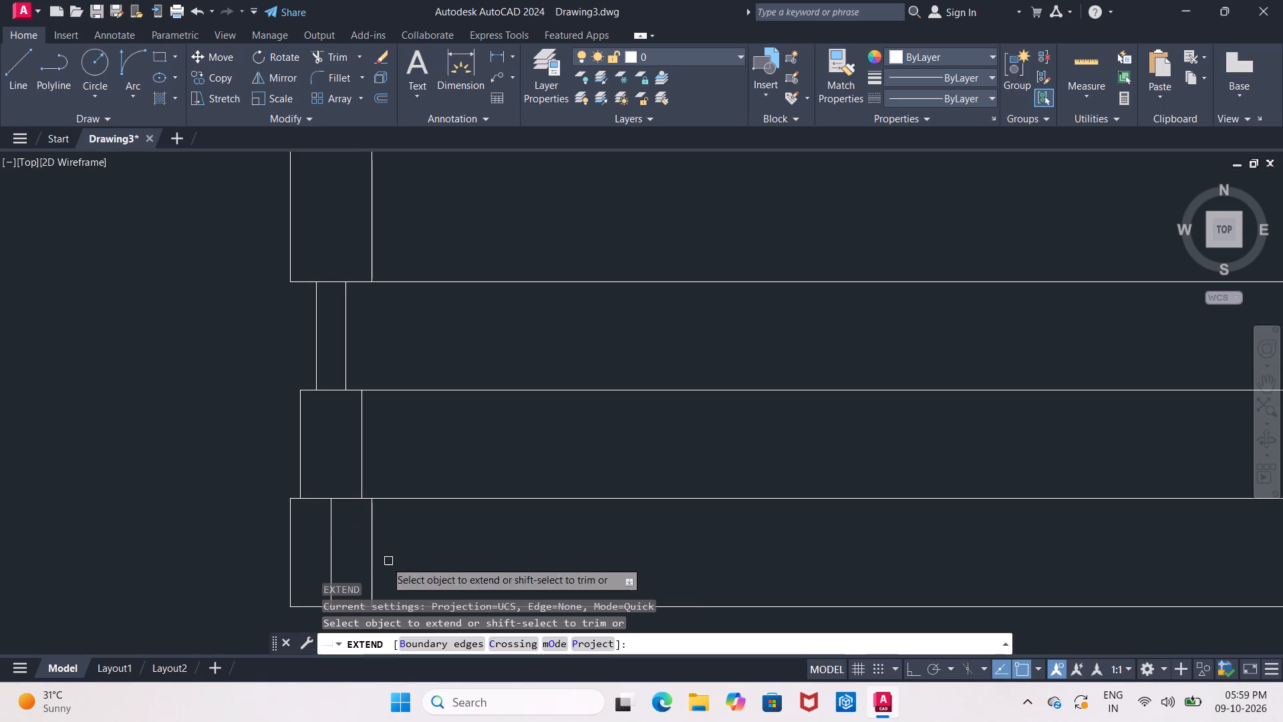
click(331, 533)
click(331, 471)
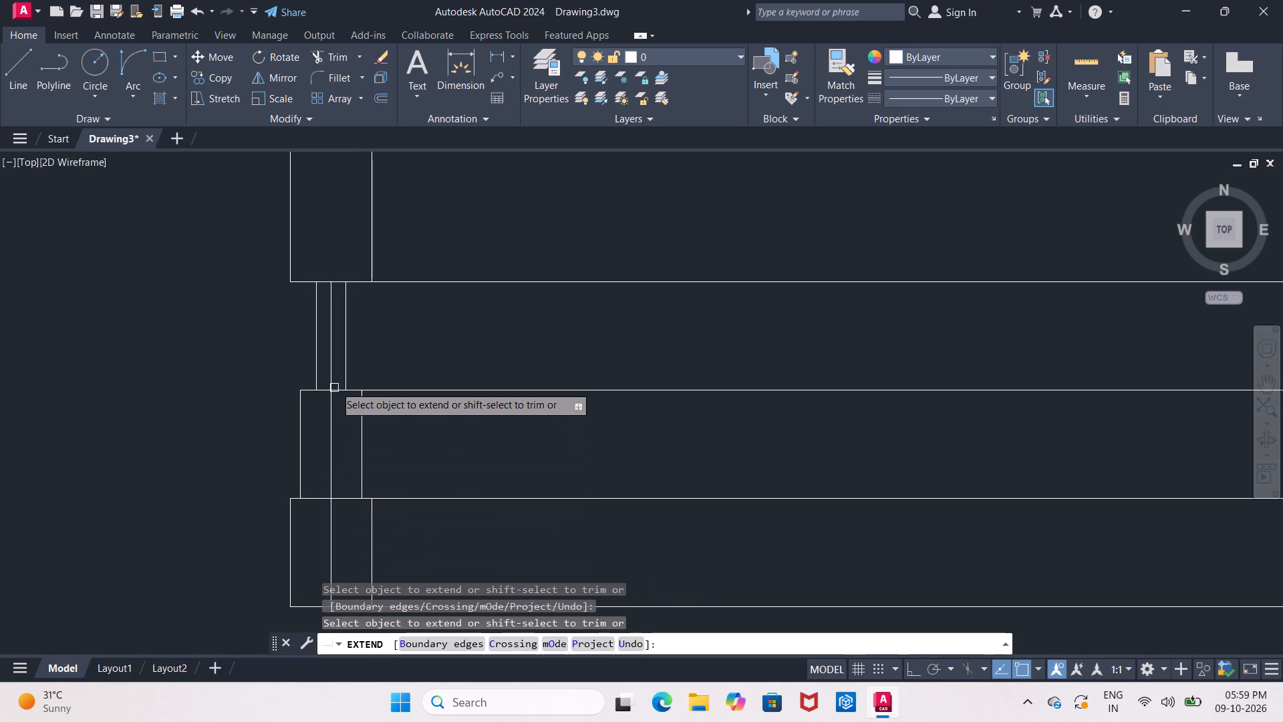
middle_drag(430, 330, 366, 198)
scroll(375, 245, down, 2)
middle_drag(377, 251, 359, 265)
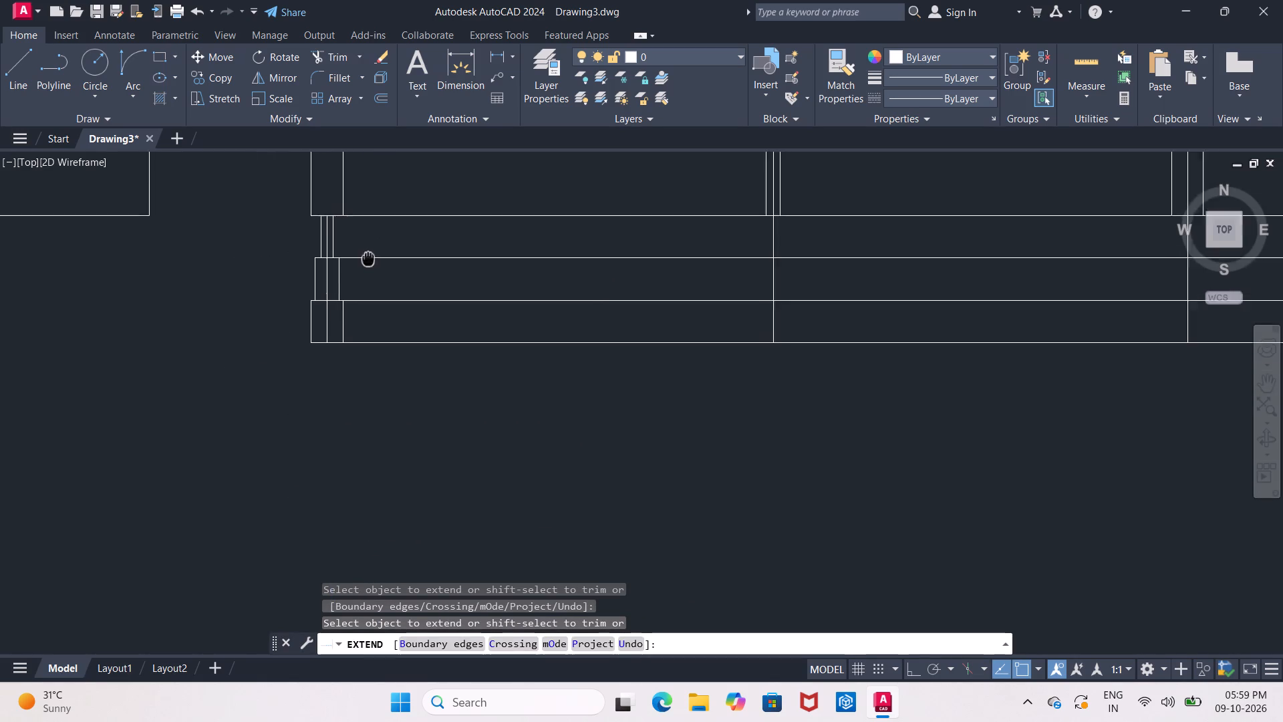
middle_drag(359, 265, 319, 324)
middle_drag(366, 299, 240, 302)
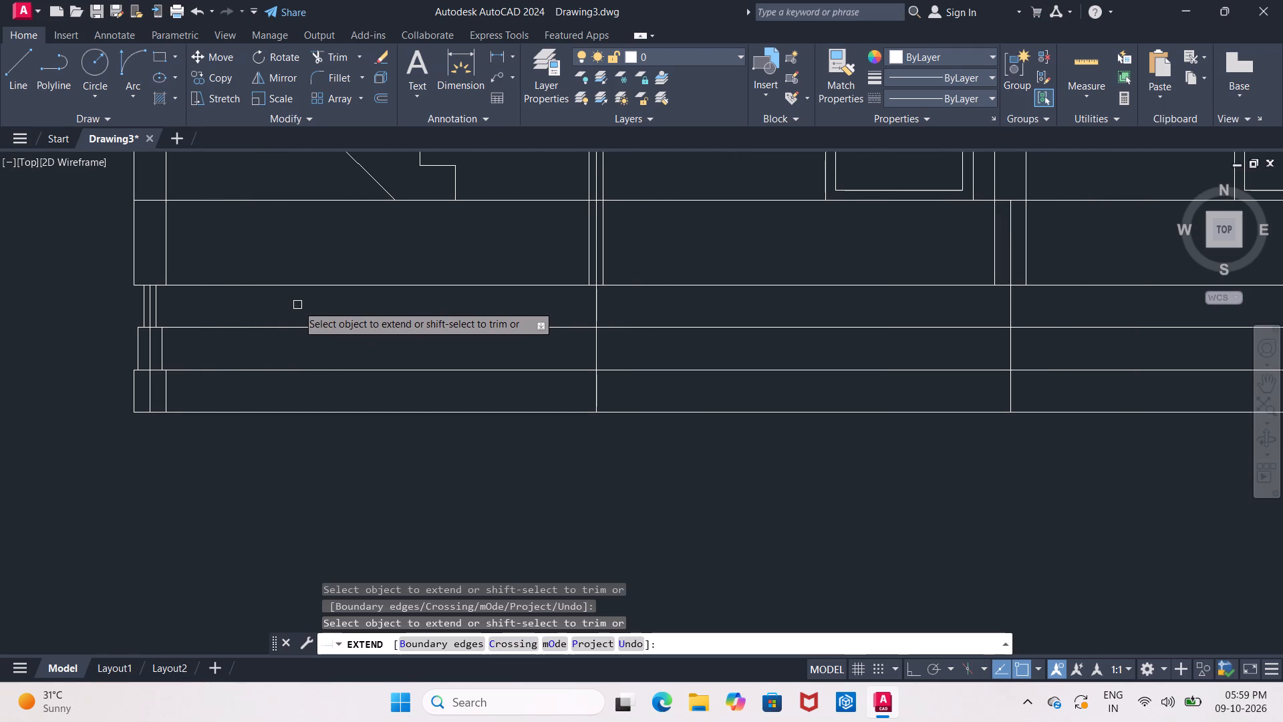
middle_drag(297, 306, 494, 321)
key(Escape)
Copy all the stepped foundation's vertical lines, with Ortho on, from the centre line's top endpoint to the centre line under the neighbouring wall.
scroll(425, 352, up, 2)
middle_drag(425, 348, 477, 348)
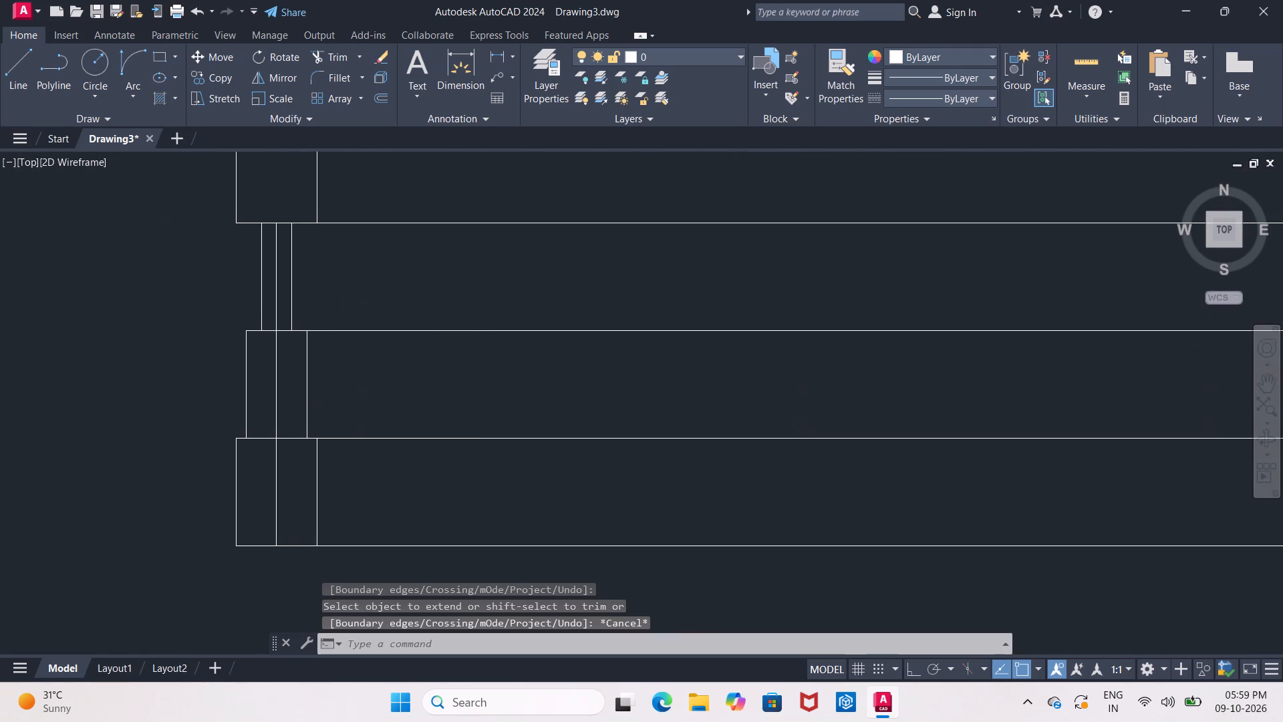
click(181, 205)
click(341, 564)
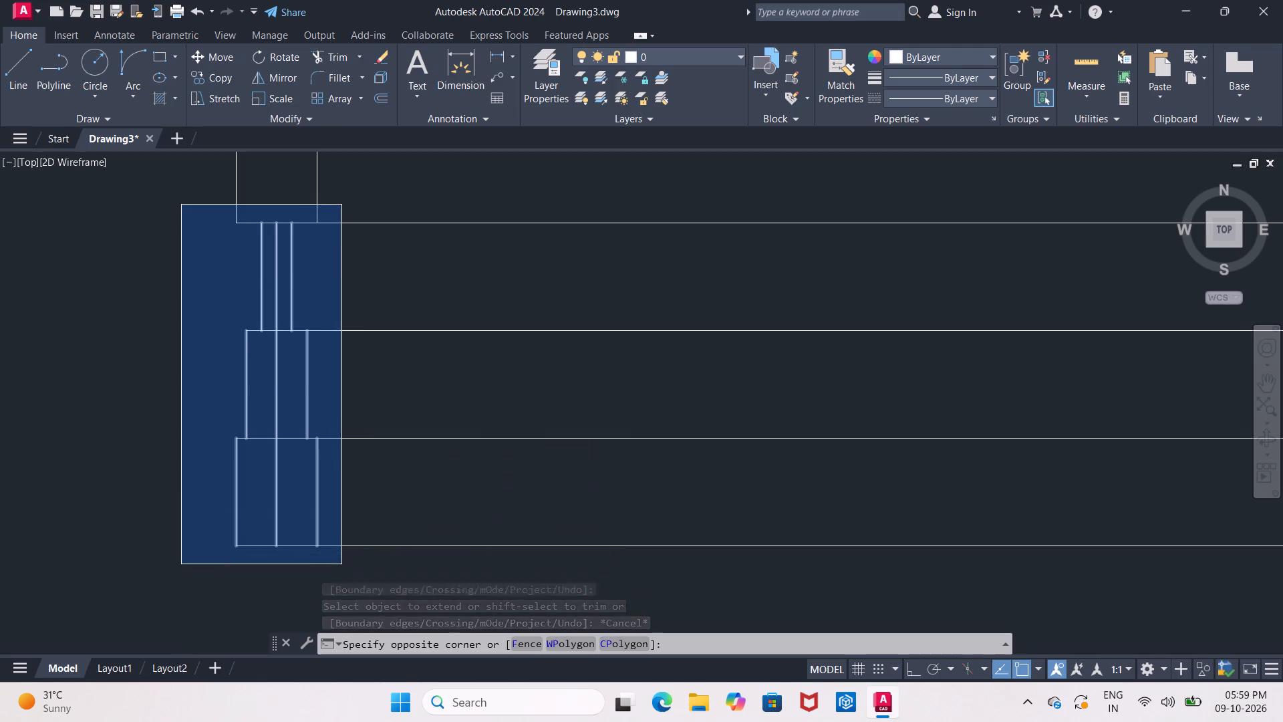
middle_drag(383, 423, 330, 330)
scroll(341, 362, down, 1)
middle_drag(343, 384, 339, 404)
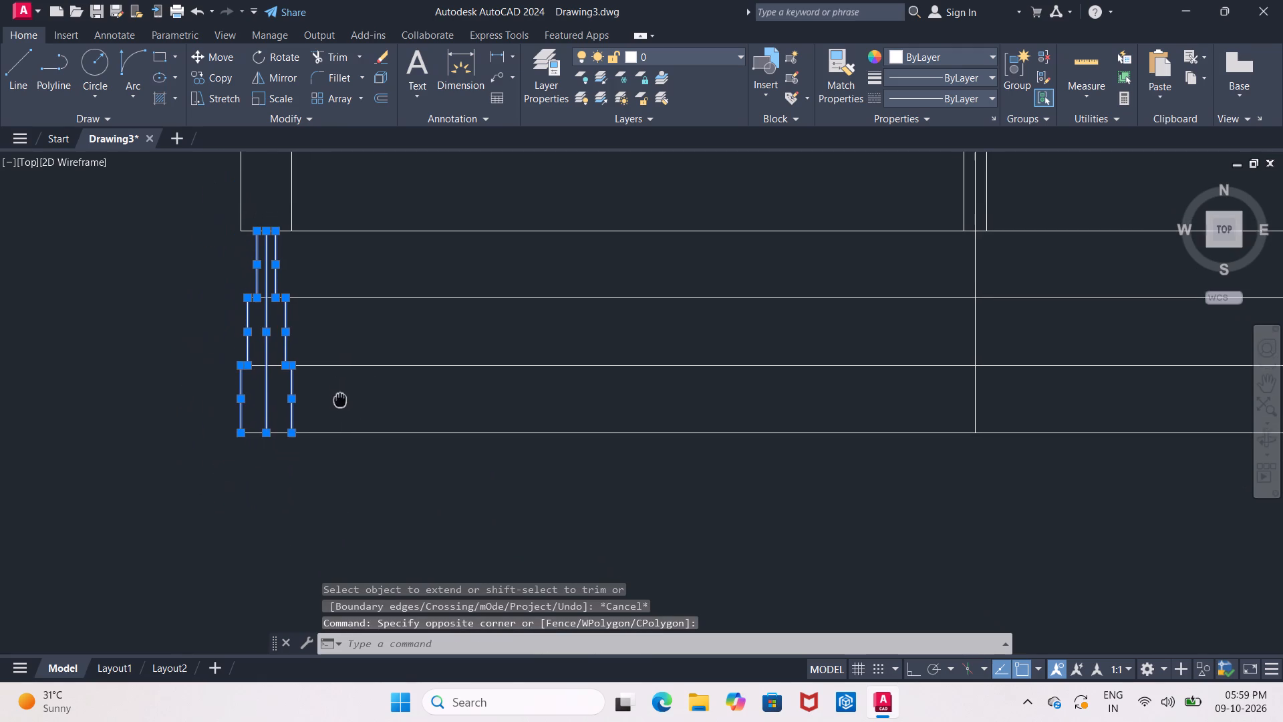
middle_drag(339, 404, 335, 432)
click(221, 84)
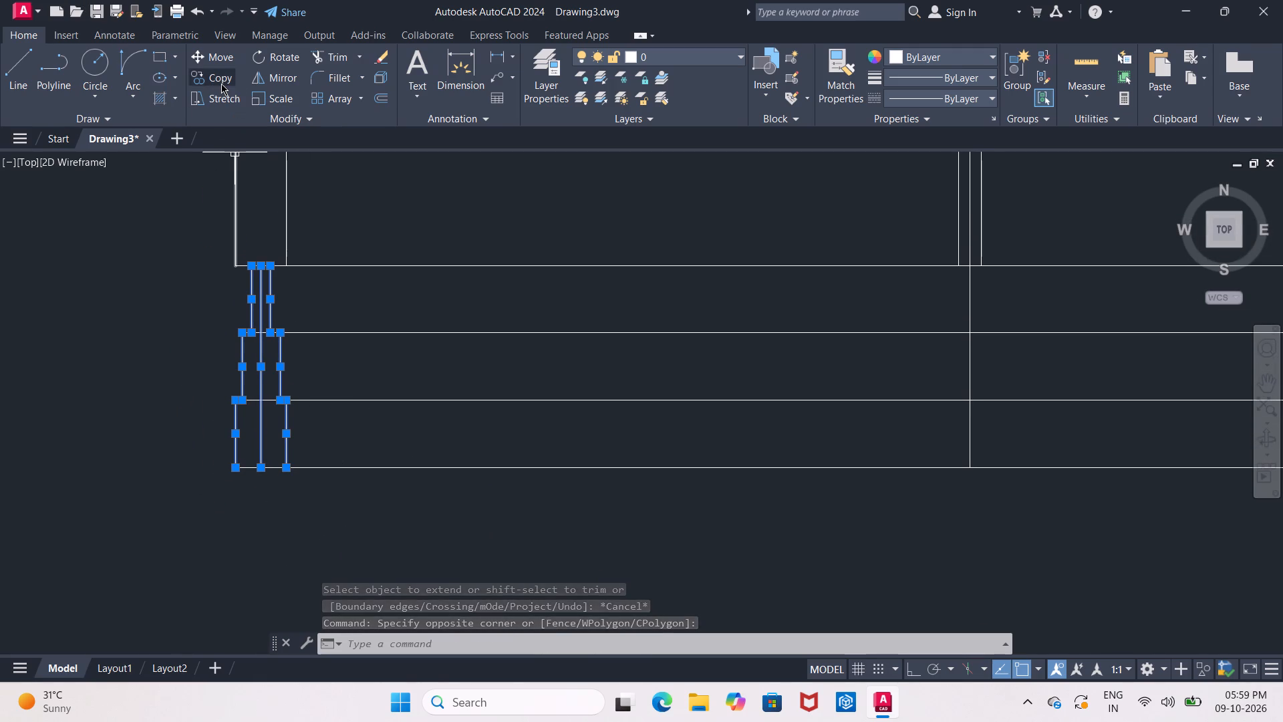
click(909, 668)
scroll(257, 242, up, 1)
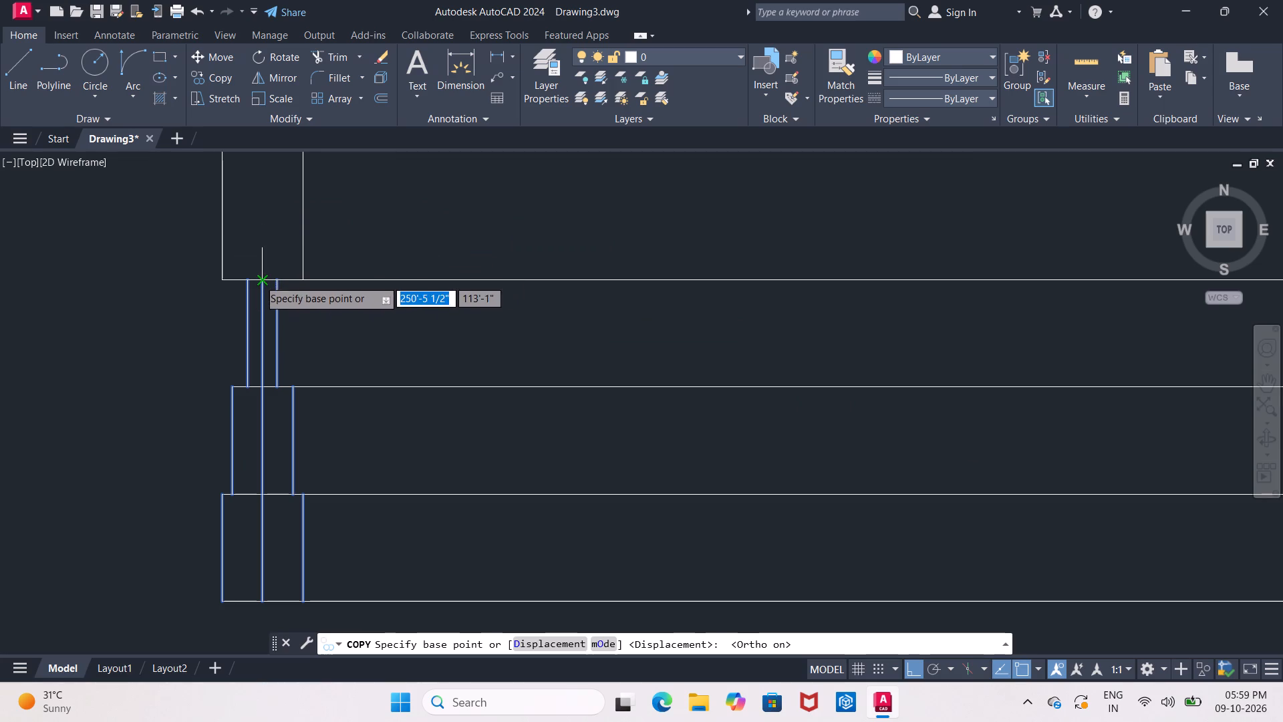
click(259, 280)
middle_drag(473, 285, 138, 249)
middle_drag(714, 263, 299, 276)
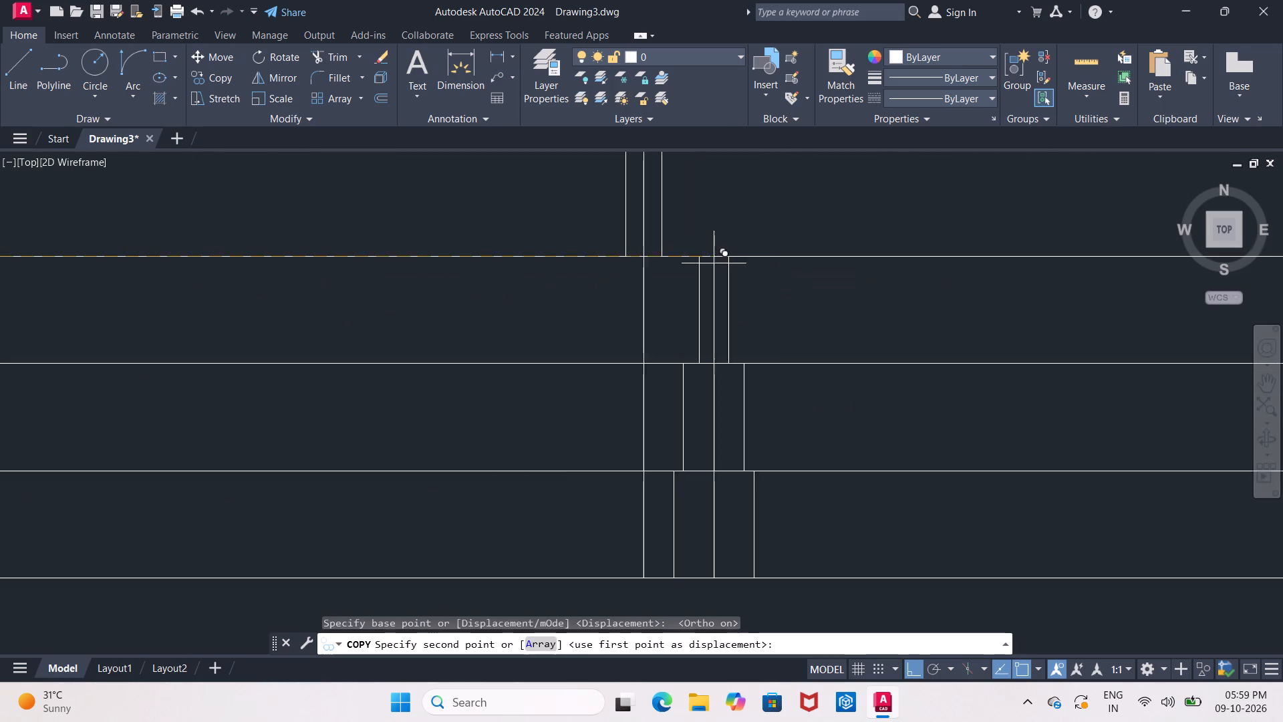
scroll(632, 247, up, 3)
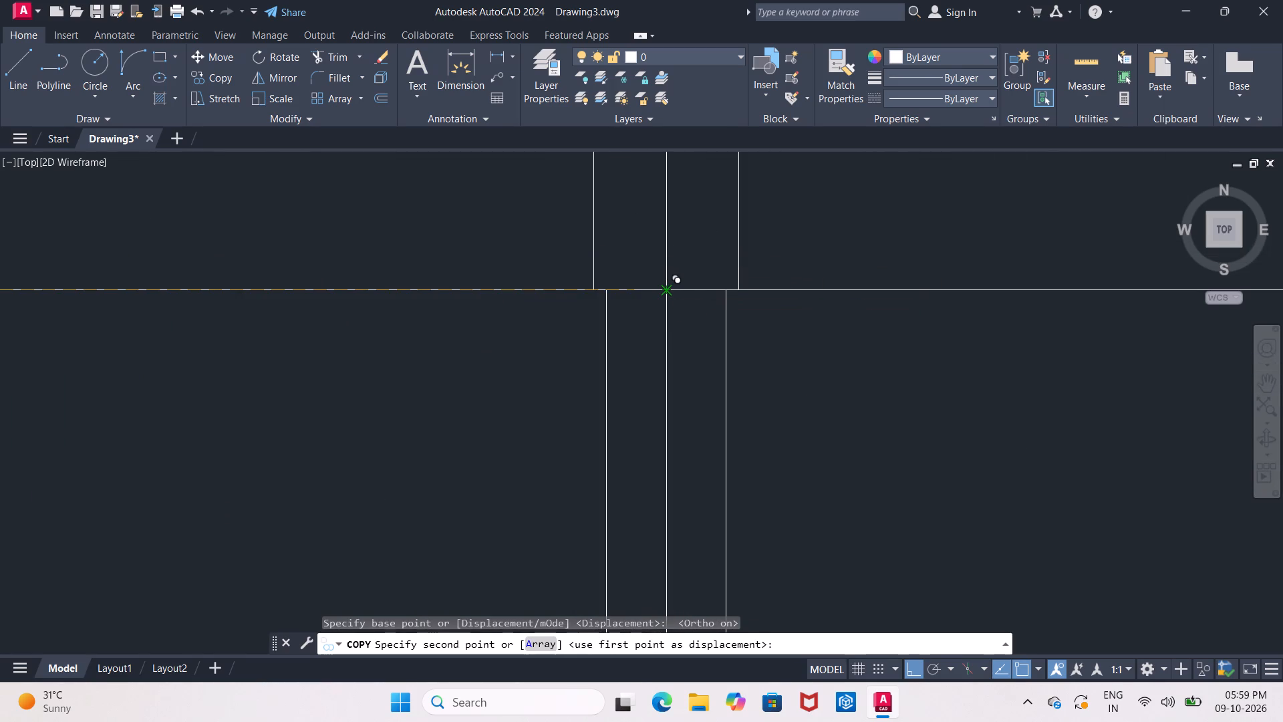
click(667, 290)
Place another copy of the stepped foundation lines on the centre line under the wall between the two doors.
scroll(667, 290, down, 5)
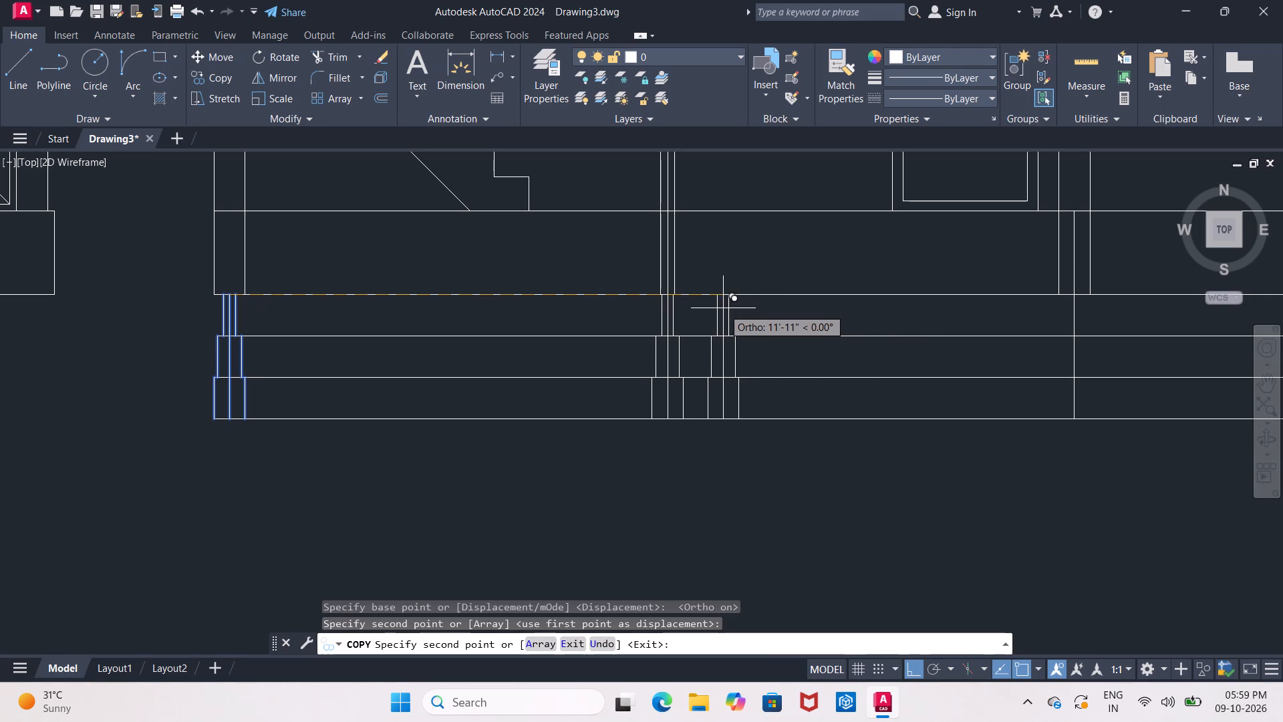
scroll(723, 308, up, 2)
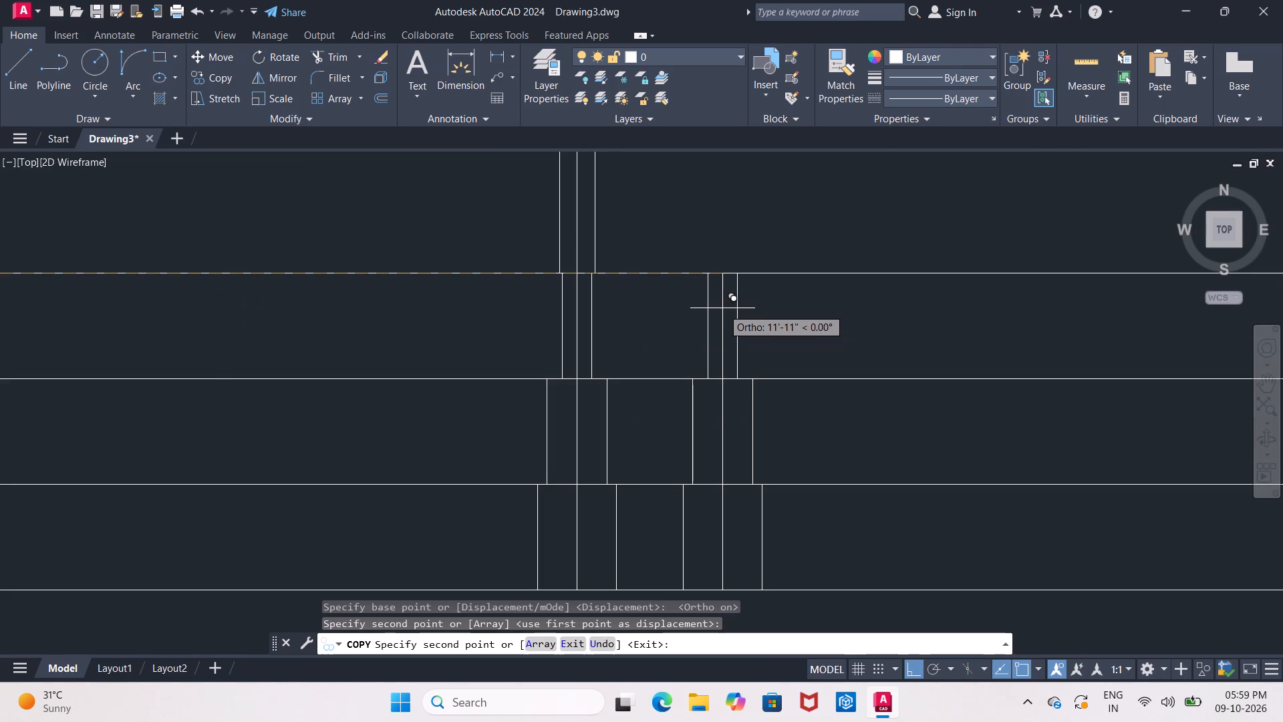
middle_drag(721, 310, 579, 292)
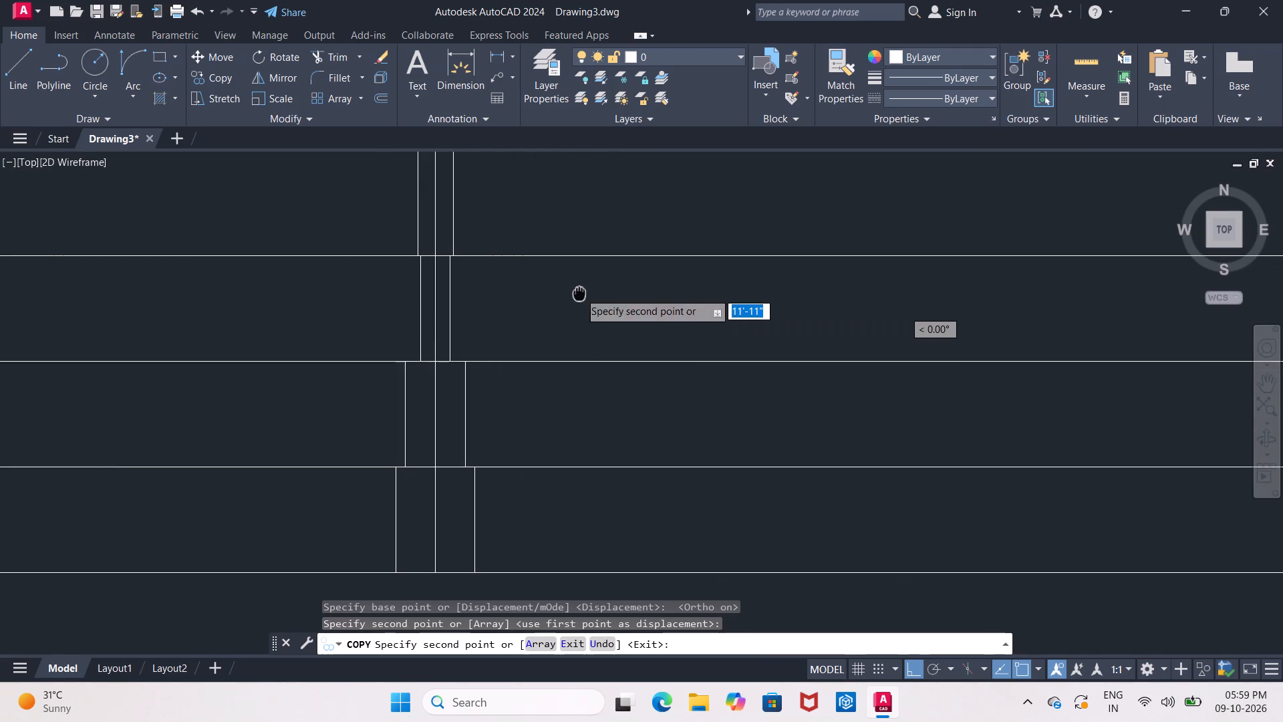
middle_drag(525, 296, 324, 281)
middle_drag(787, 282, 345, 313)
middle_drag(760, 306, 662, 320)
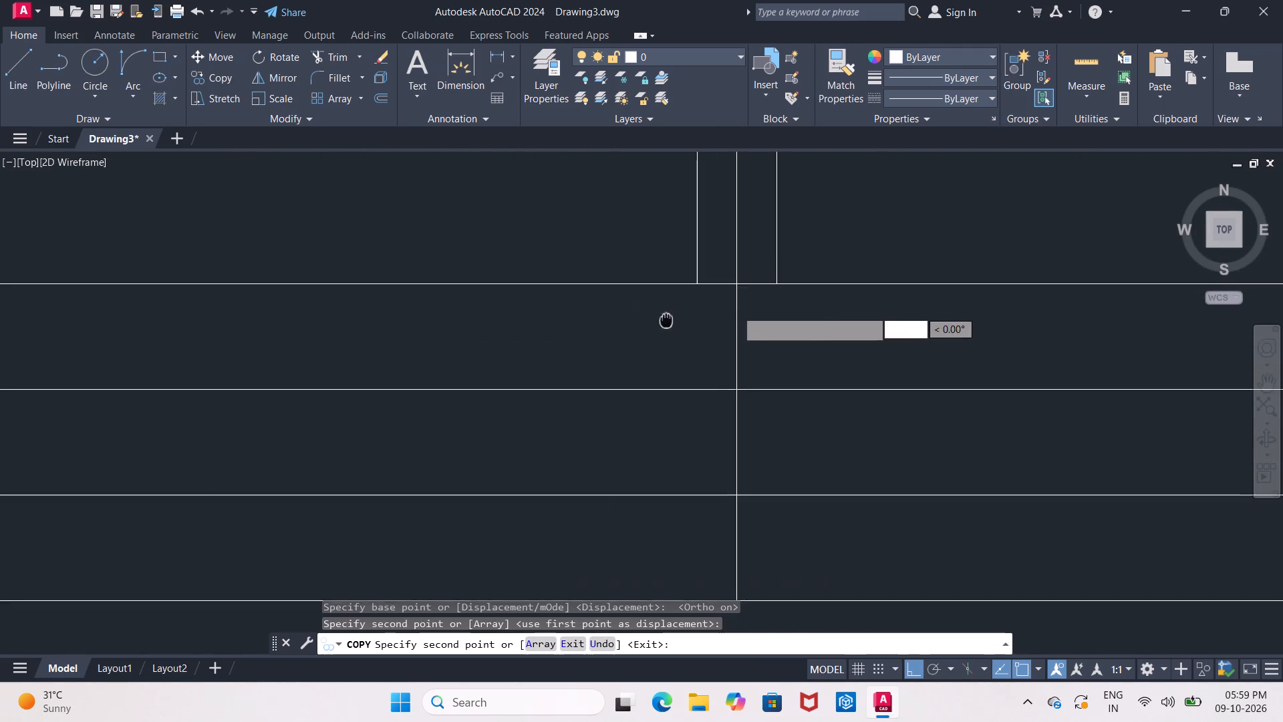
middle_drag(662, 320, 660, 320)
scroll(716, 304, up, 4)
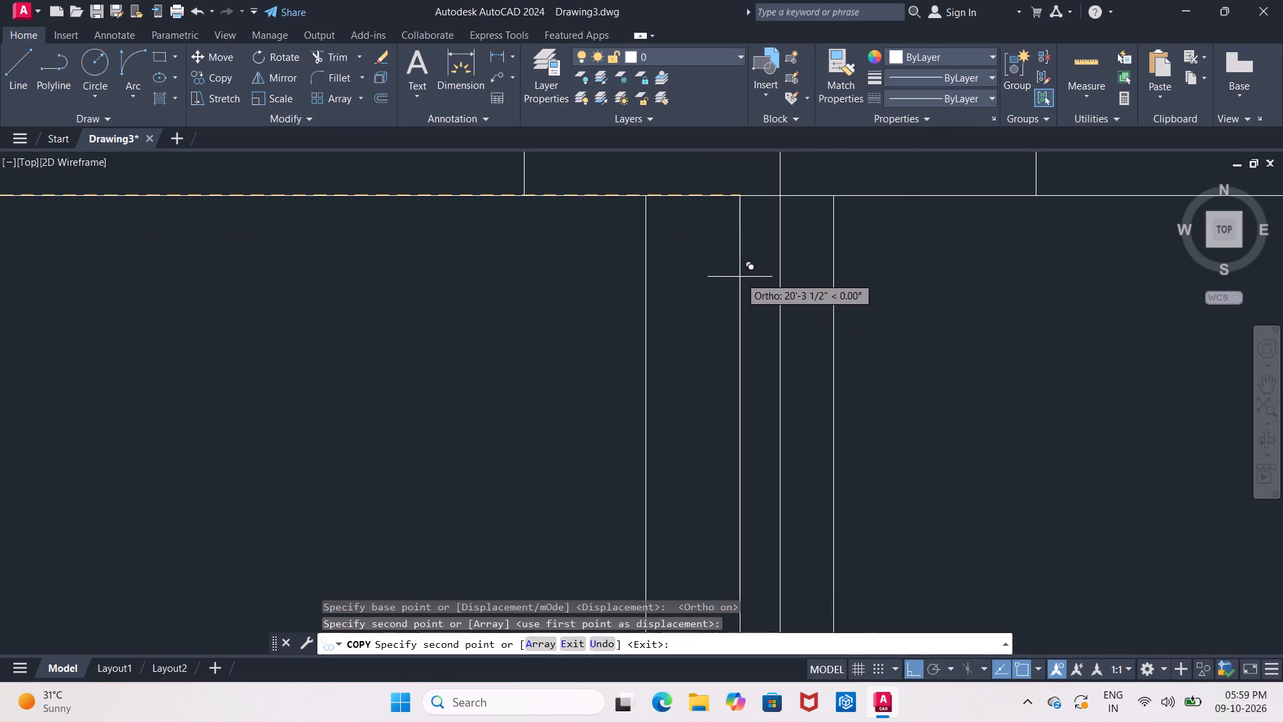
click(780, 195)
Place a final copy on the far end wall's centre line, 30'-0" from the original, and end the Copy.
scroll(778, 204, down, 5)
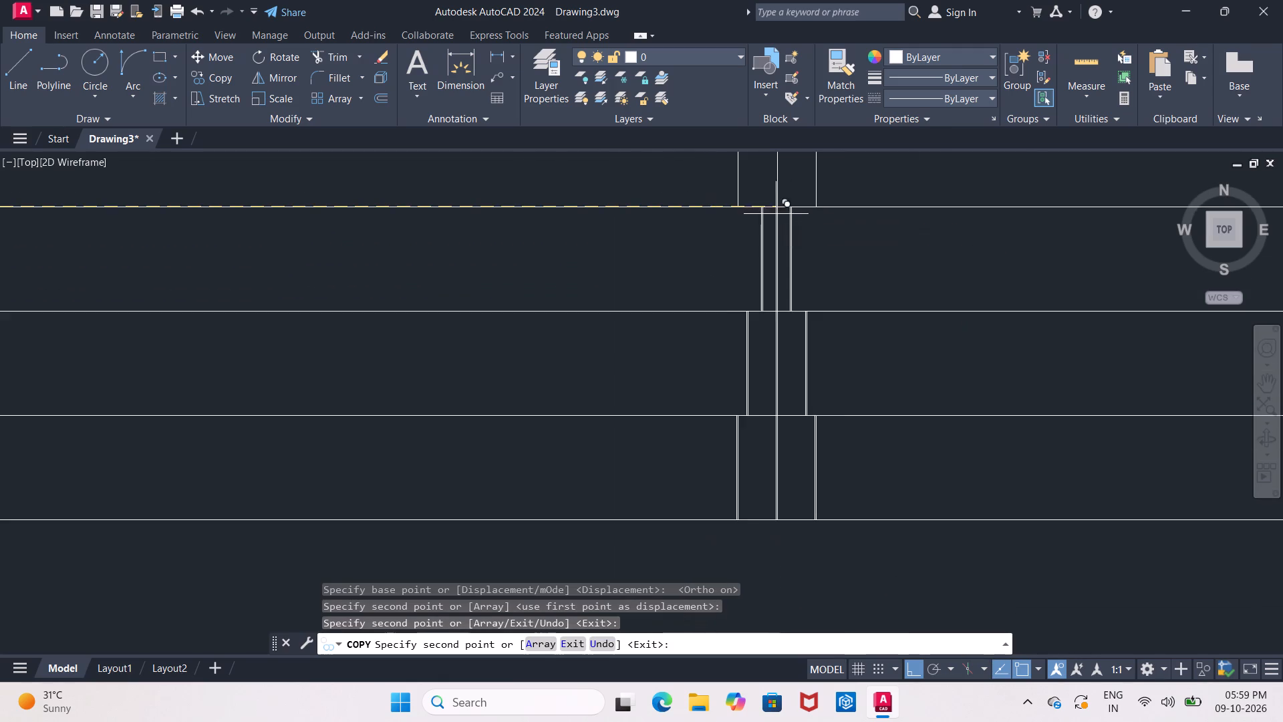
middle_drag(865, 259, 531, 273)
scroll(615, 277, down, 4)
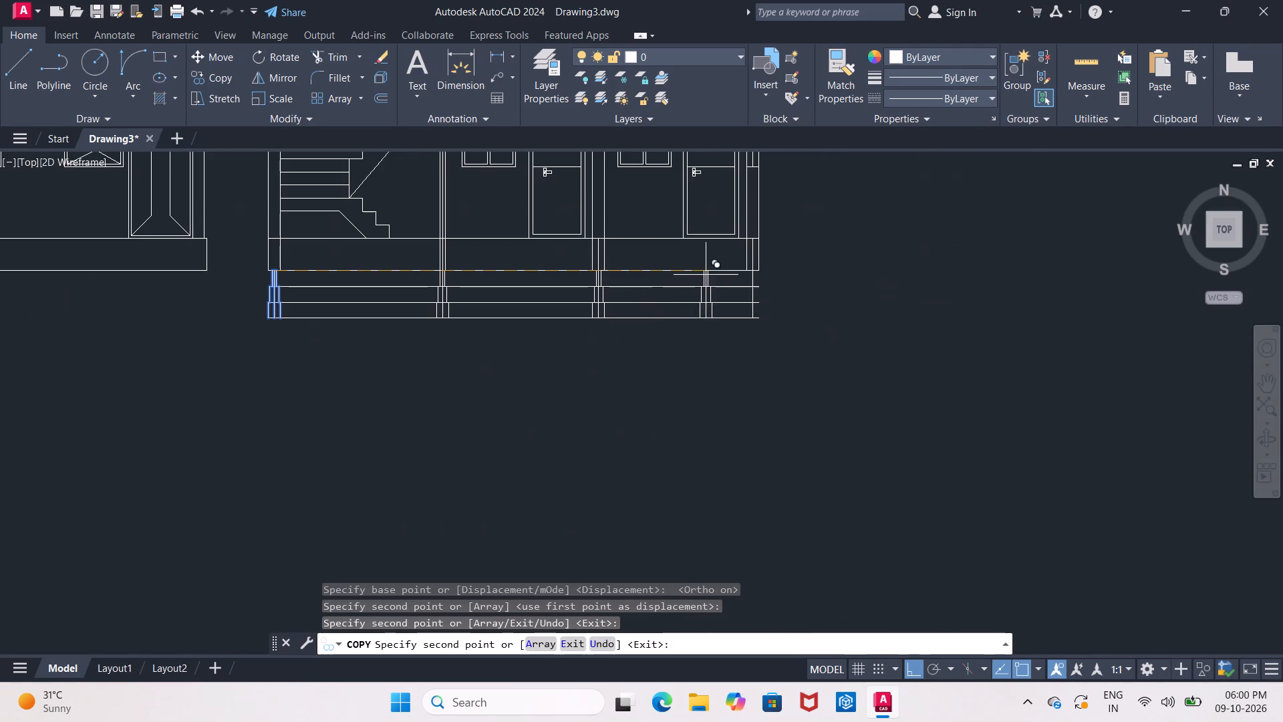
scroll(717, 283, up, 2)
middle_drag(630, 283, 430, 280)
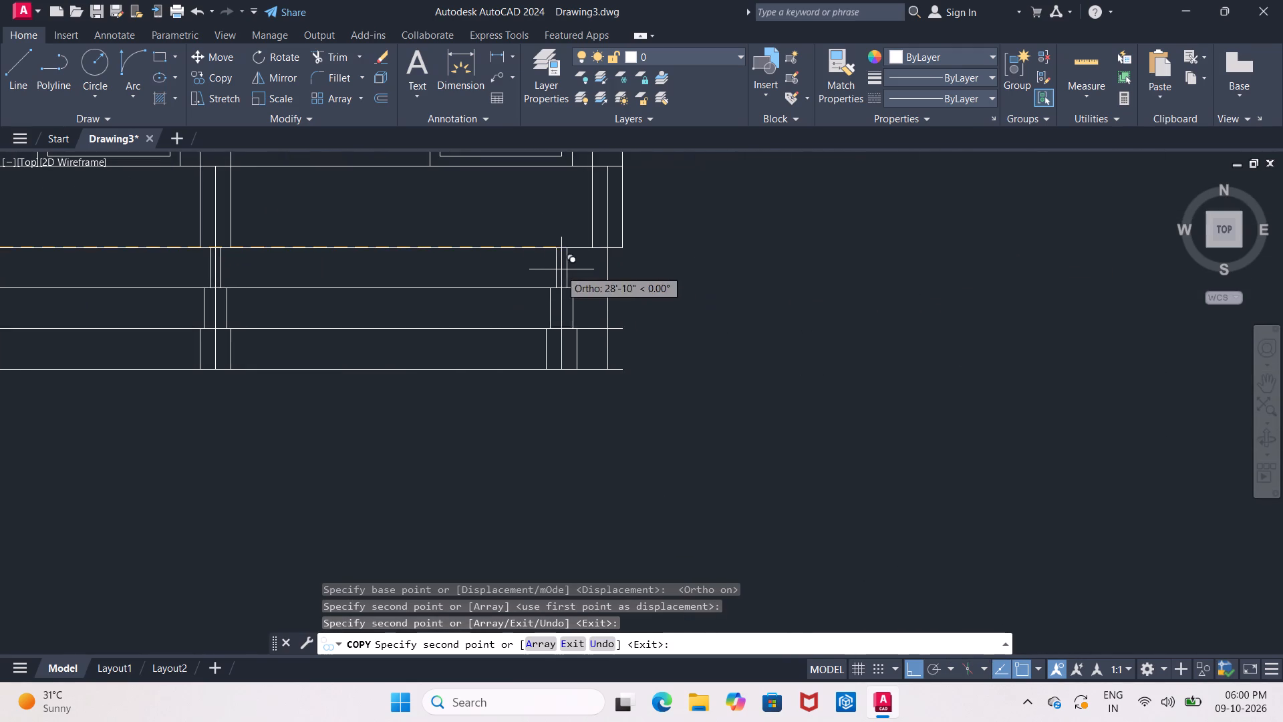
scroll(590, 267, up, 4)
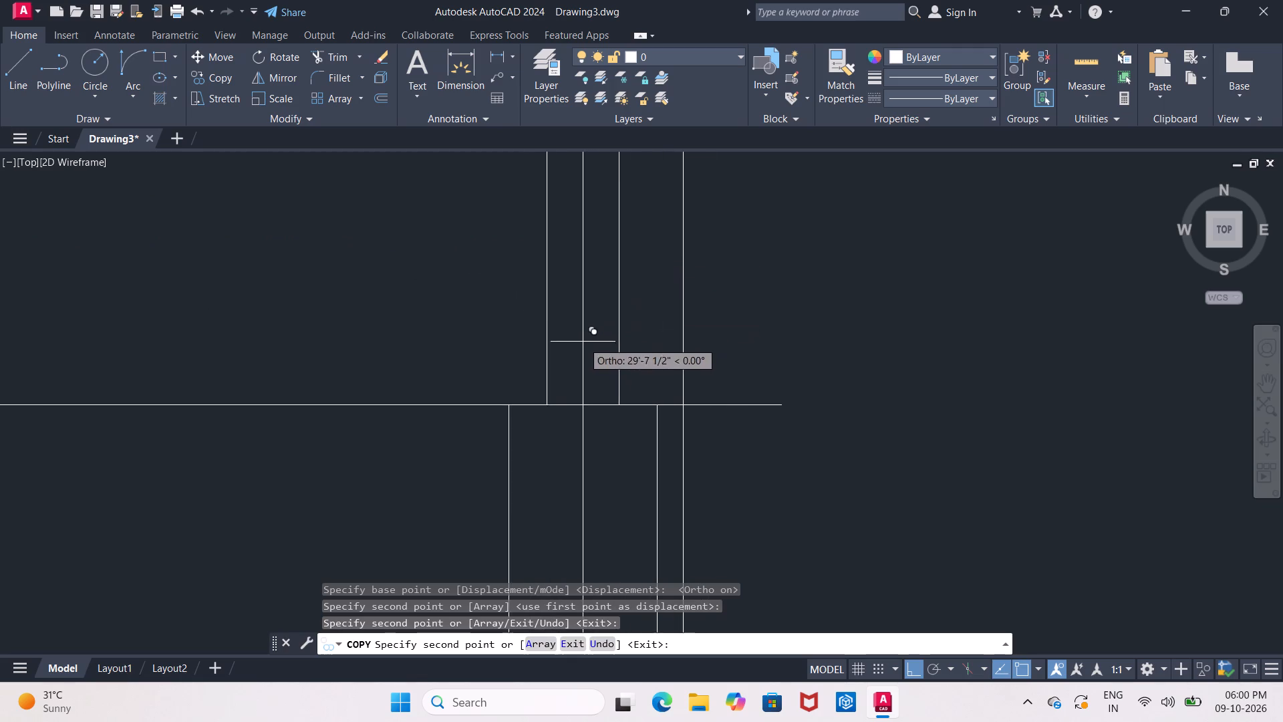
scroll(579, 348, down, 3)
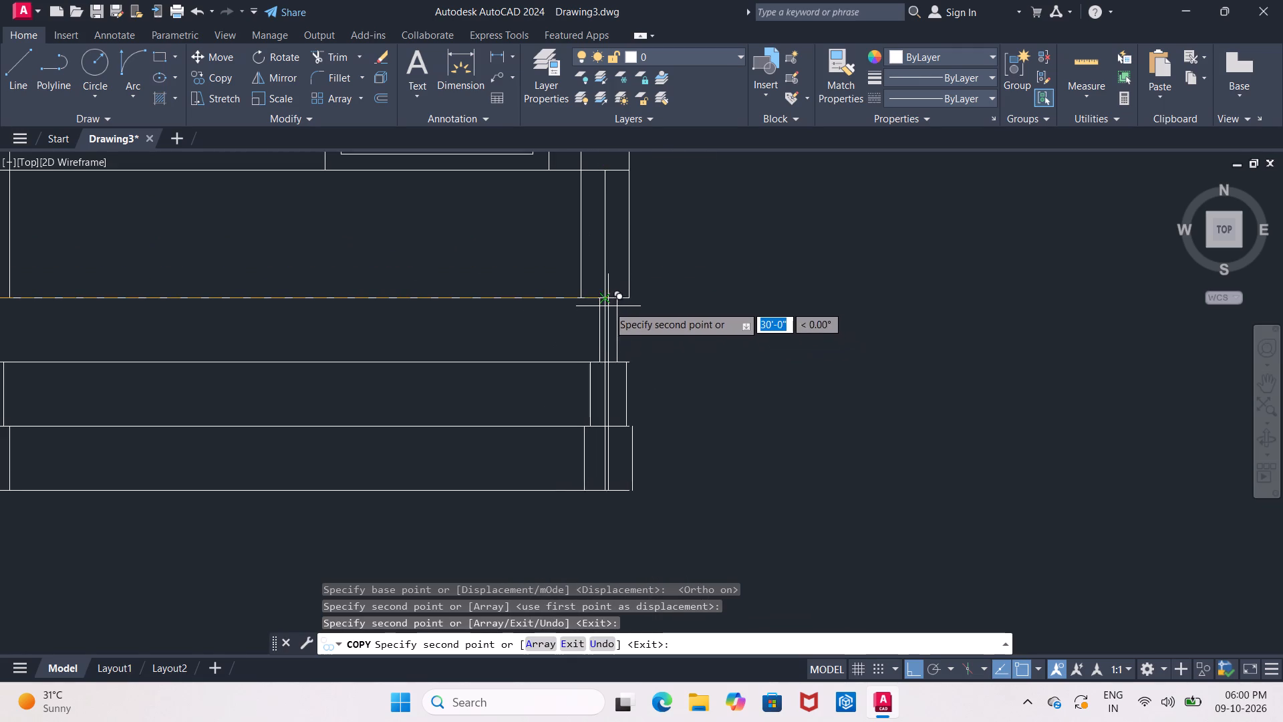
scroll(608, 306, up, 3)
click(587, 283)
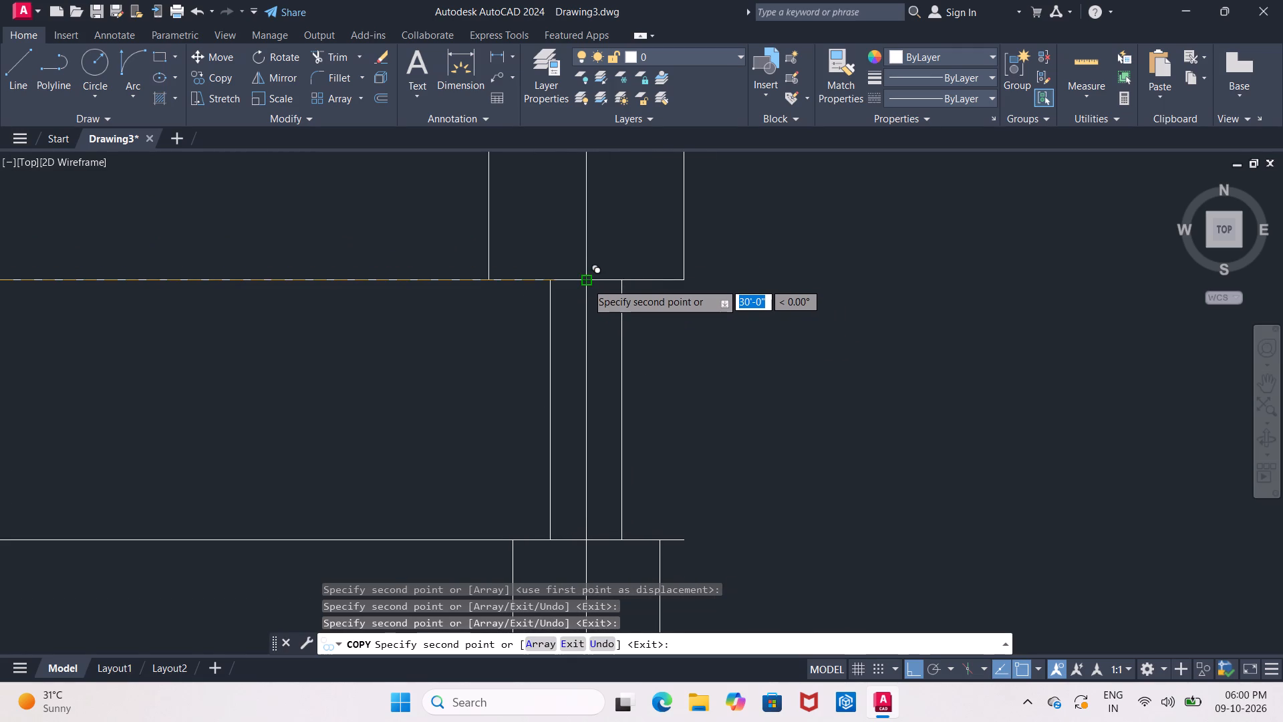
key(Escape)
Trim the overhanging course-line stub at the far end foundation and both intermediate course lines between the last two foundations.
scroll(703, 334, down, 4)
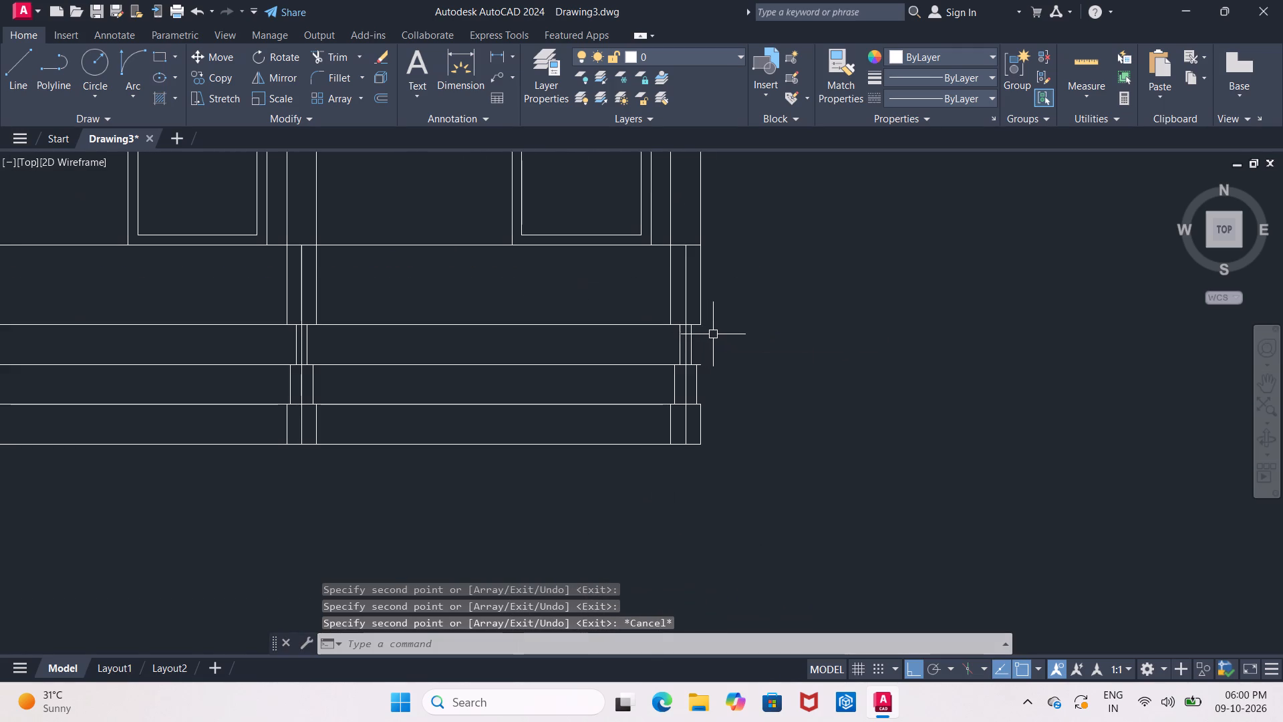
scroll(721, 340, up, 1)
middle_drag(721, 340, 744, 341)
key(t)
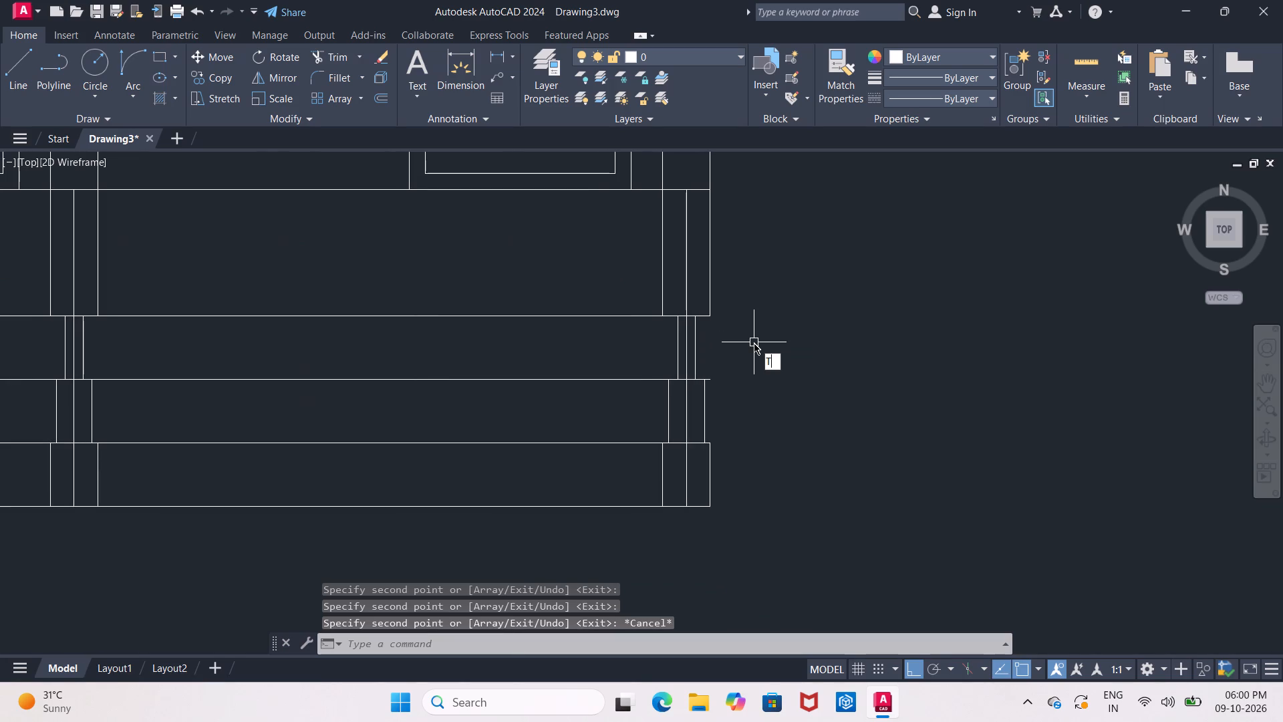
key(r)
key(Return)
key(Return)
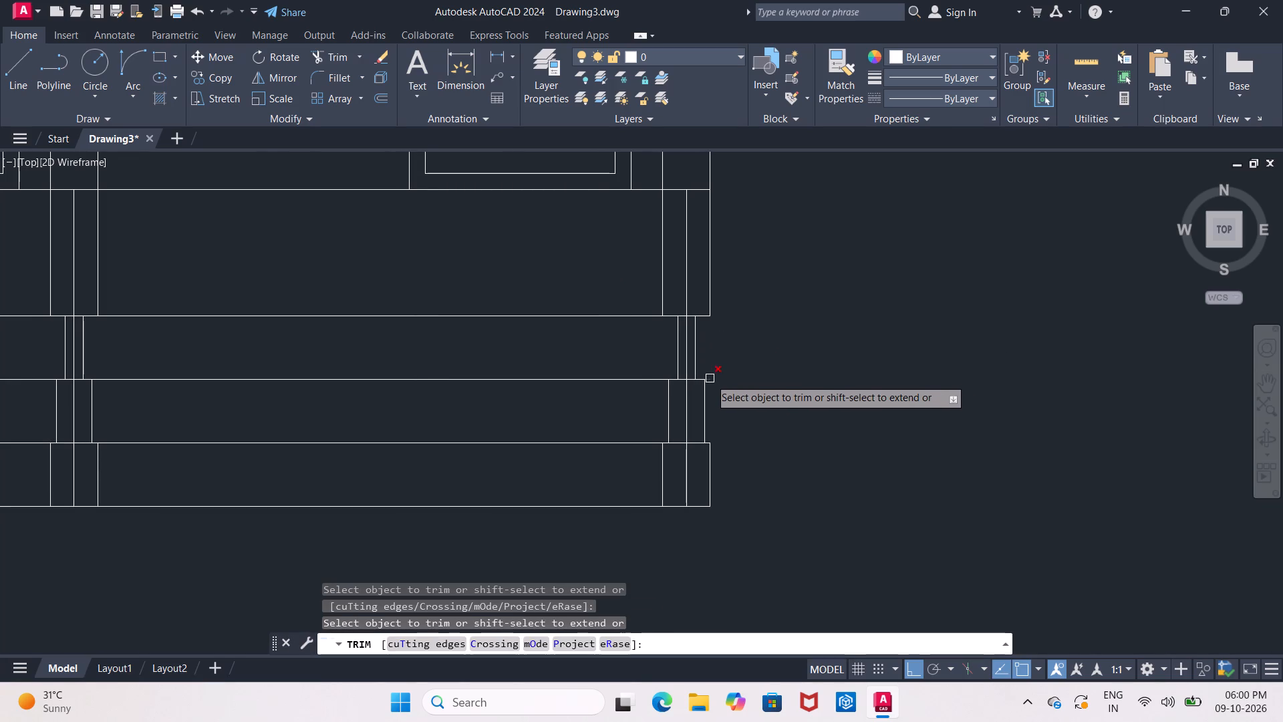
click(710, 378)
middle_drag(745, 381, 819, 327)
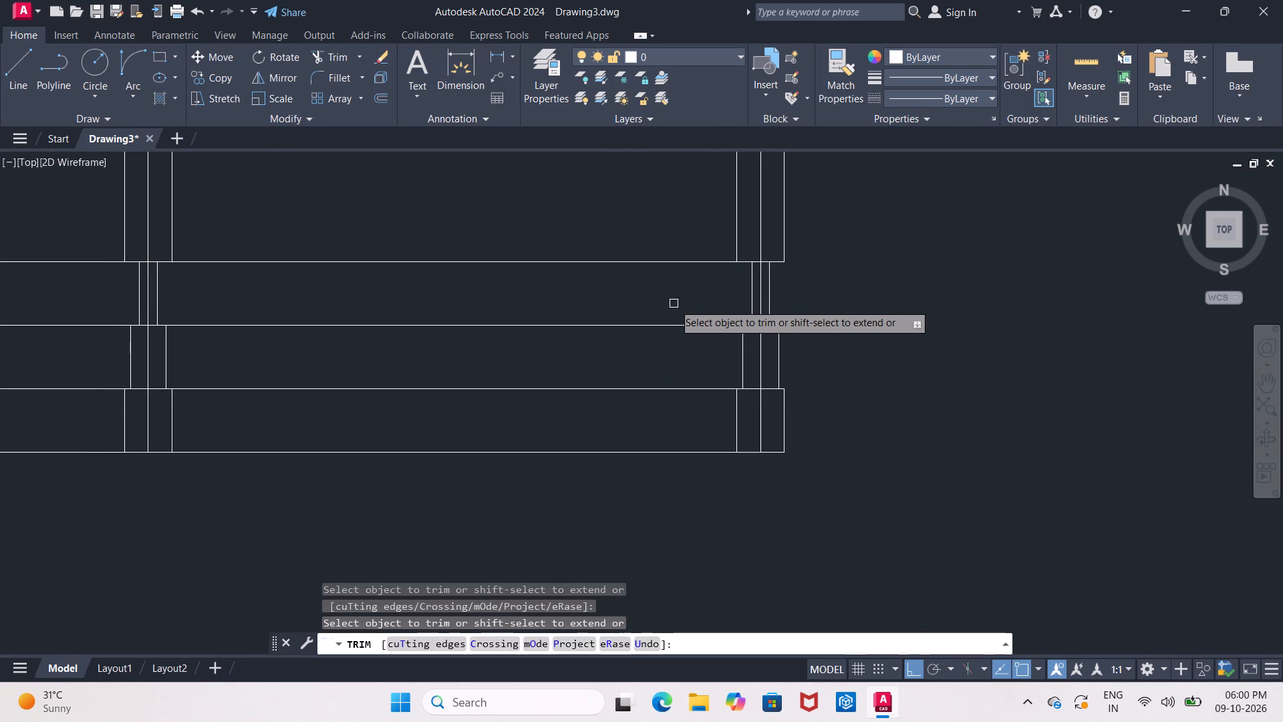
drag(636, 285, 615, 392)
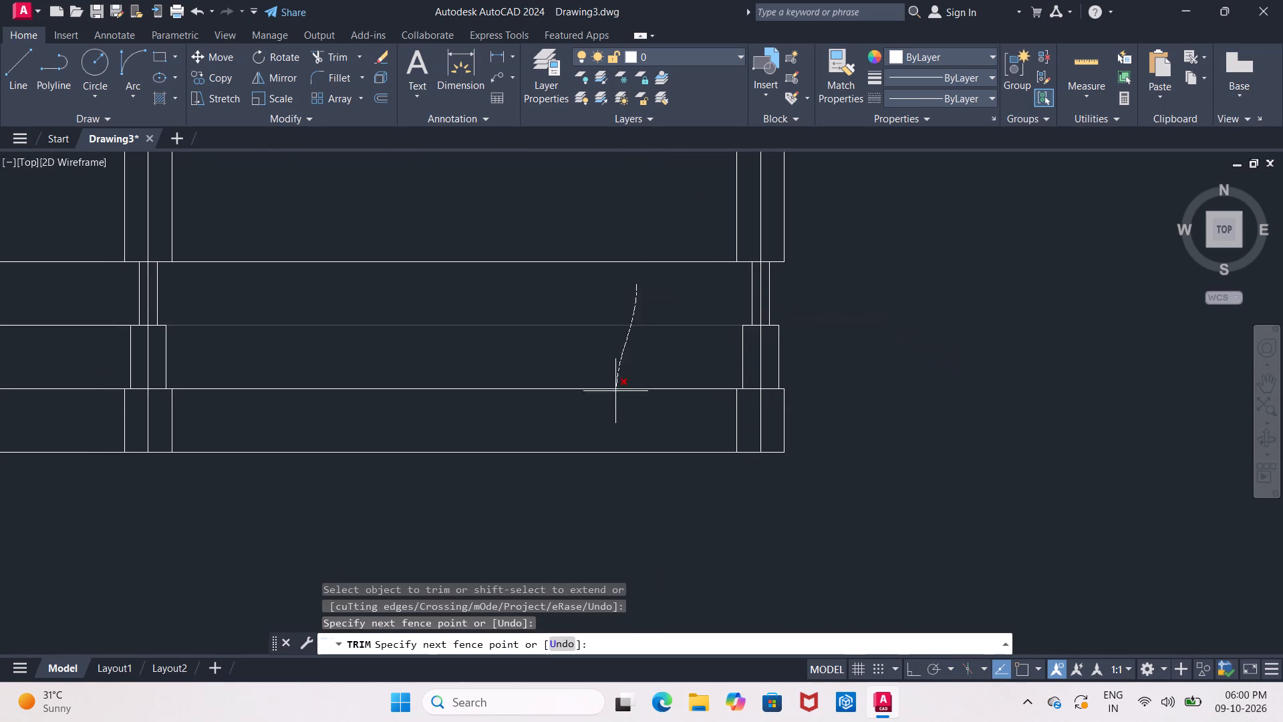
drag(615, 392, 615, 406)
Trim both intermediate course lines from the foundation between the doors toward the staircase-side end wall, and end Trim.
middle_drag(544, 359, 811, 336)
drag(329, 271, 316, 298)
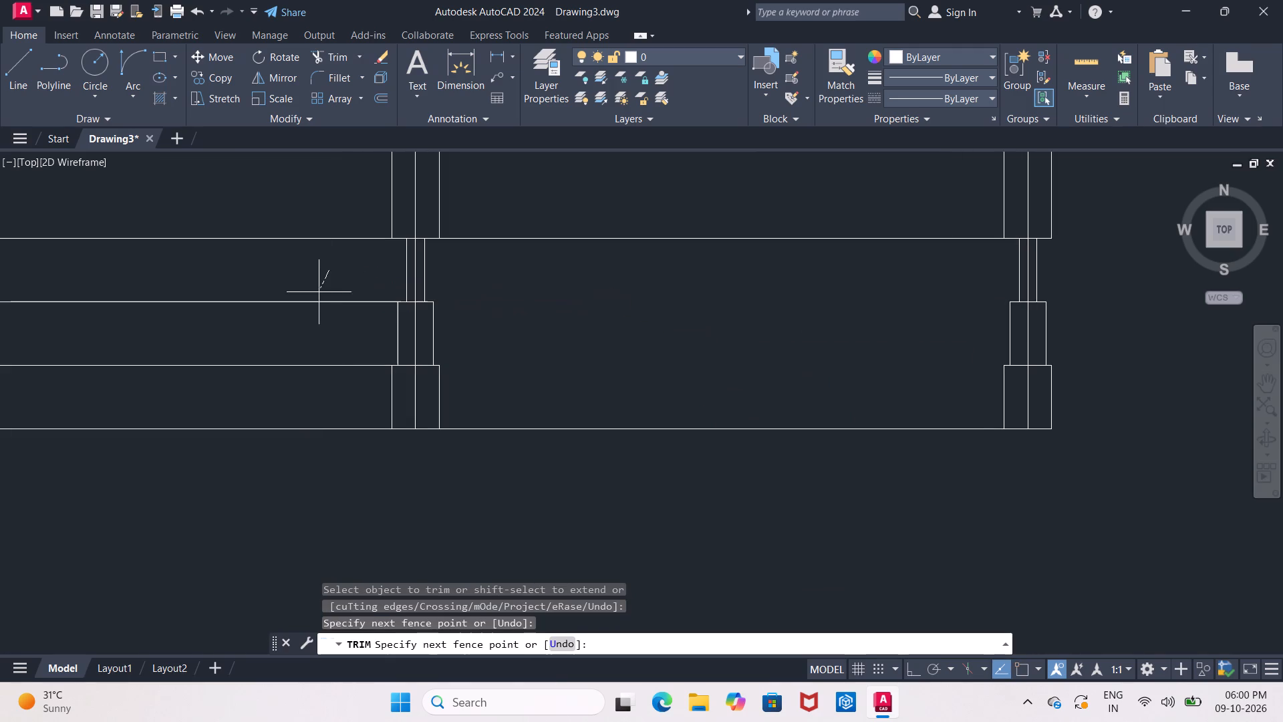
drag(316, 298, 308, 386)
scroll(345, 340, down, 1)
middle_drag(345, 340, 582, 412)
middle_drag(428, 374, 435, 378)
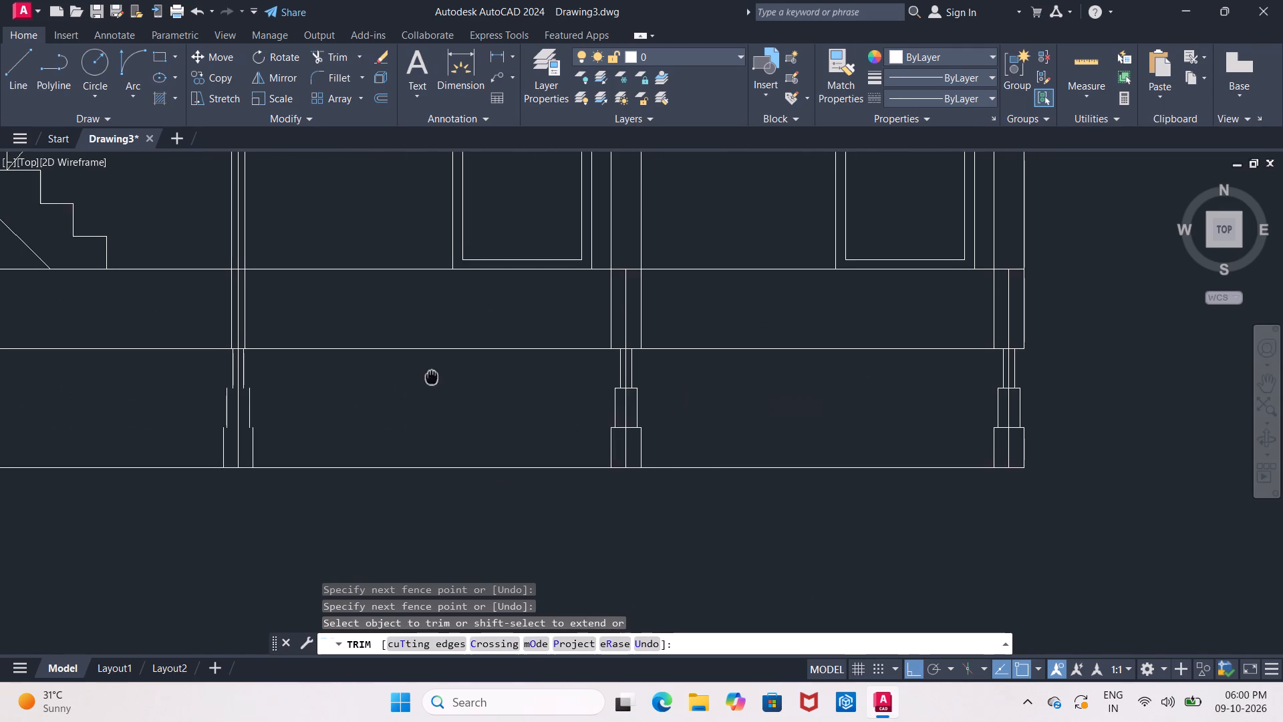
middle_drag(435, 378, 614, 350)
middle_drag(552, 377, 683, 354)
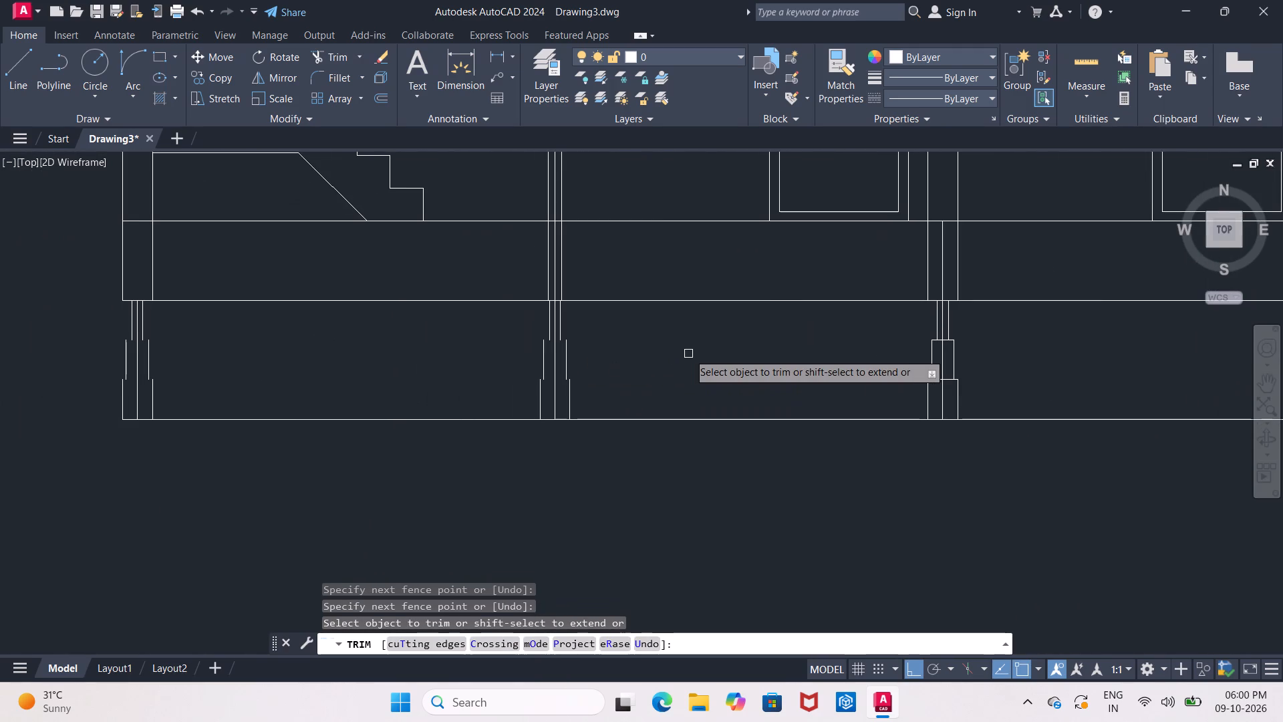
key(Escape)
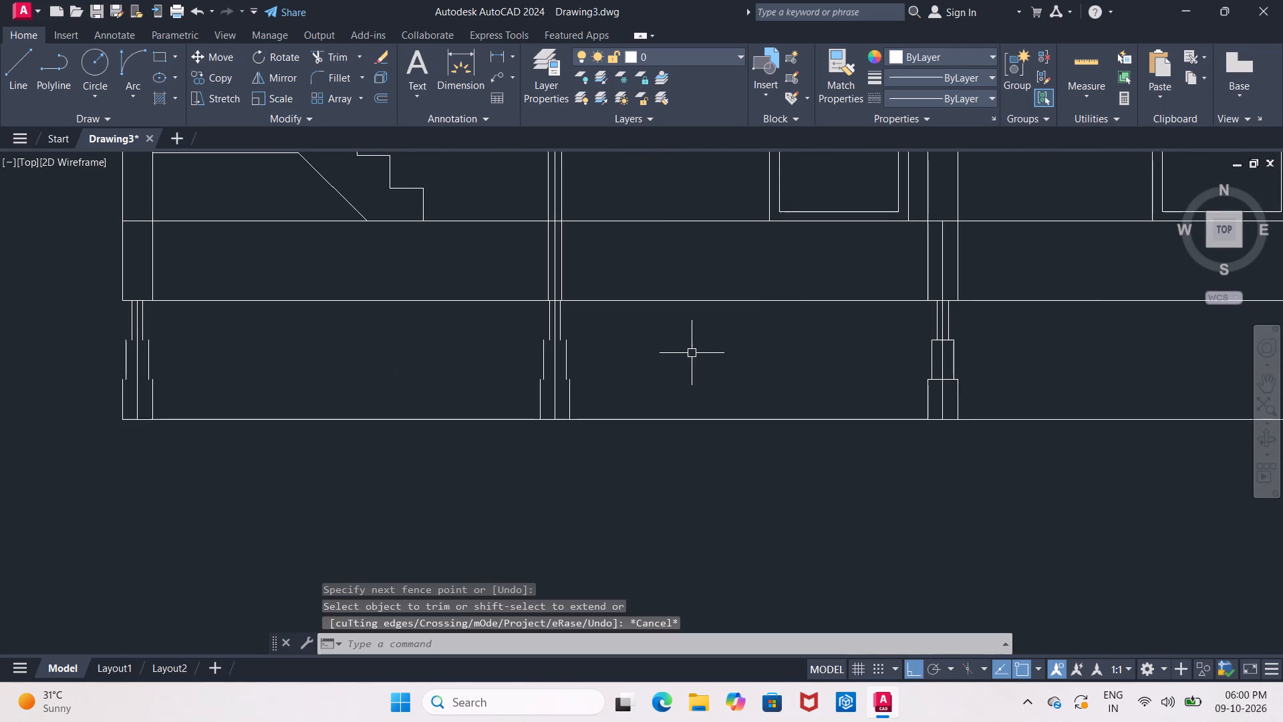
Draw short horizontal lines on both sides joining the bottom and middle courses of the foundation under the staircase-side end wall.
scroll(241, 386, up, 2)
middle_drag(246, 386, 680, 332)
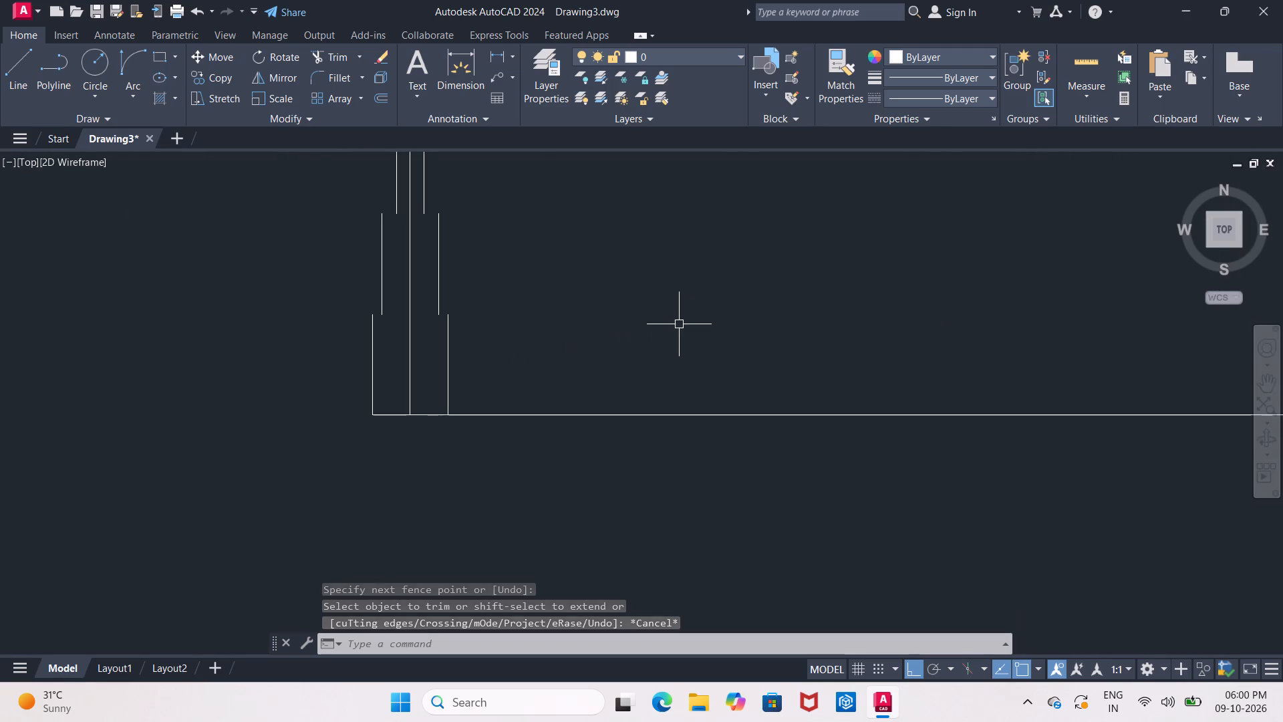
scroll(557, 294, up, 1)
middle_click(563, 300)
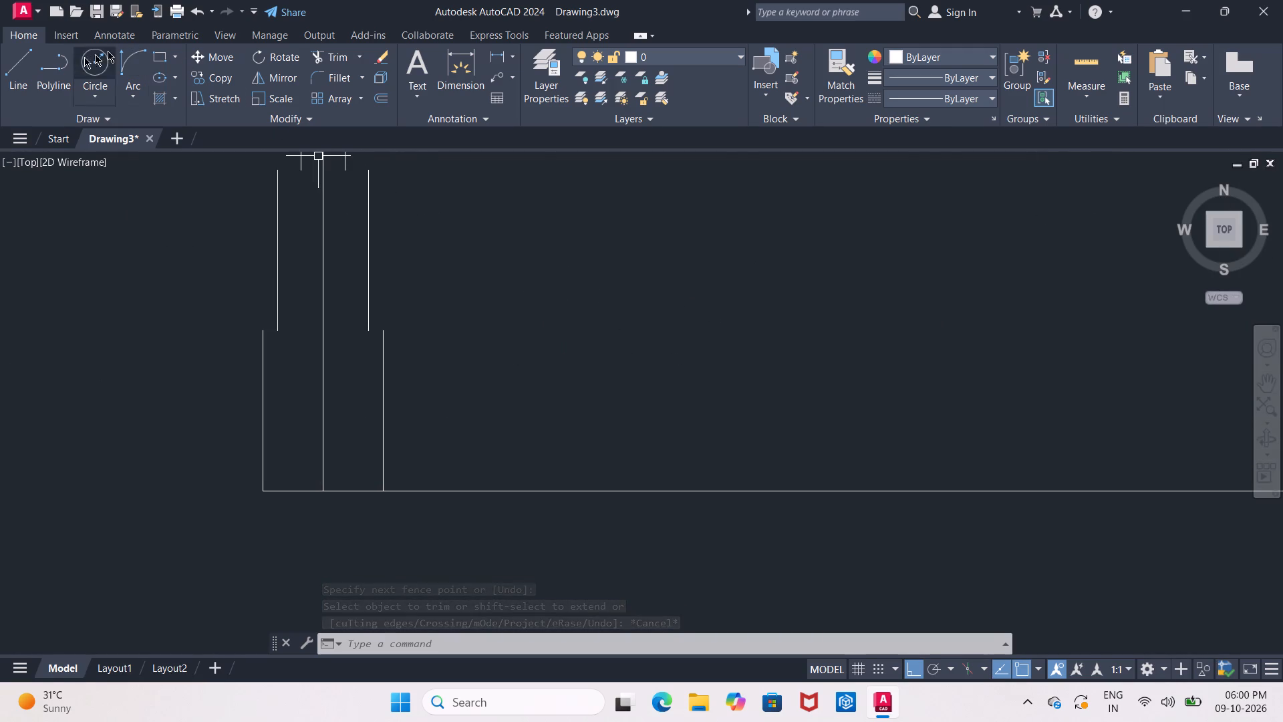
click(21, 69)
click(372, 331)
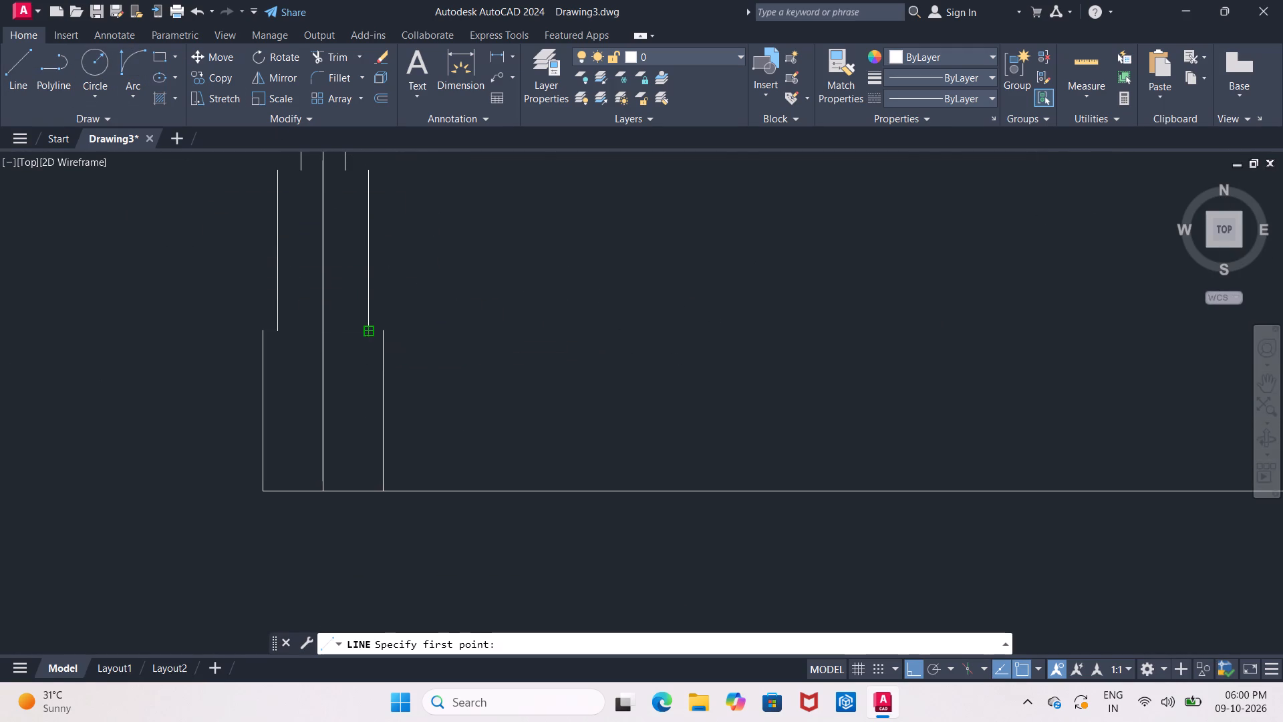
click(384, 331)
key(Escape)
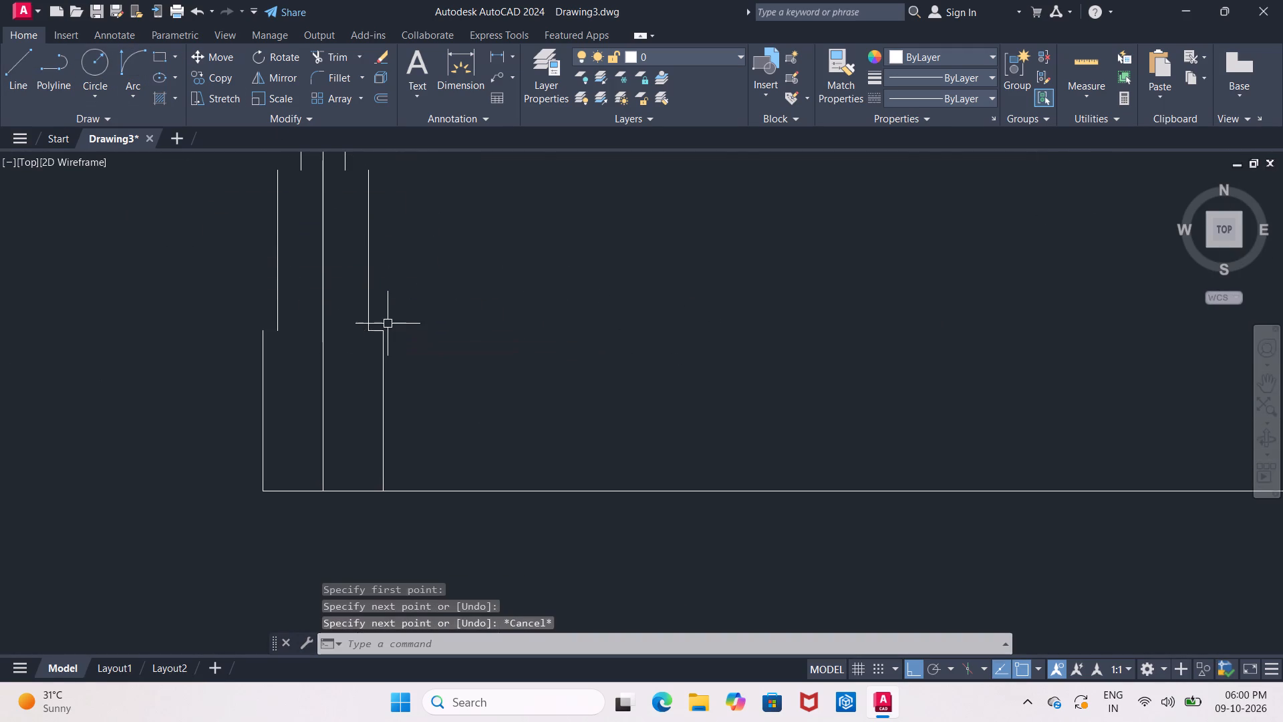
click(25, 72)
scroll(208, 322, up, 3)
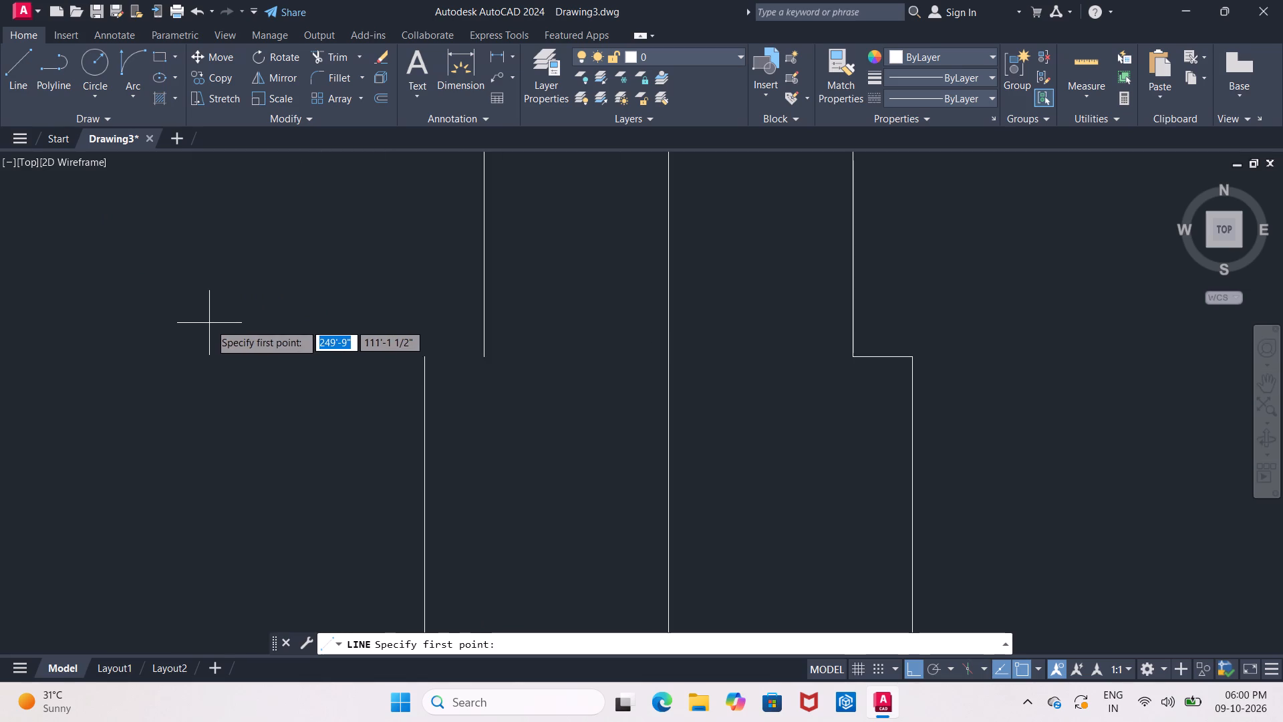
click(483, 358)
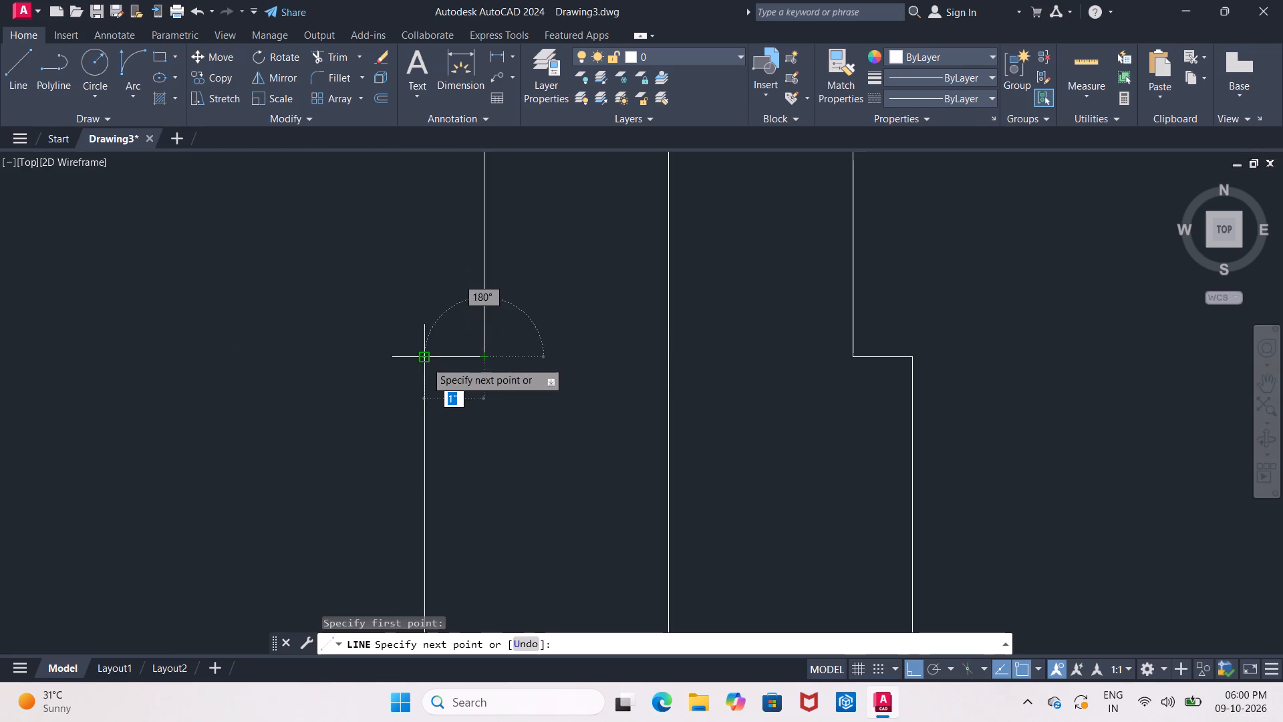
click(426, 361)
scroll(426, 361, down, 3)
middle_drag(407, 363, 315, 441)
key(Escape)
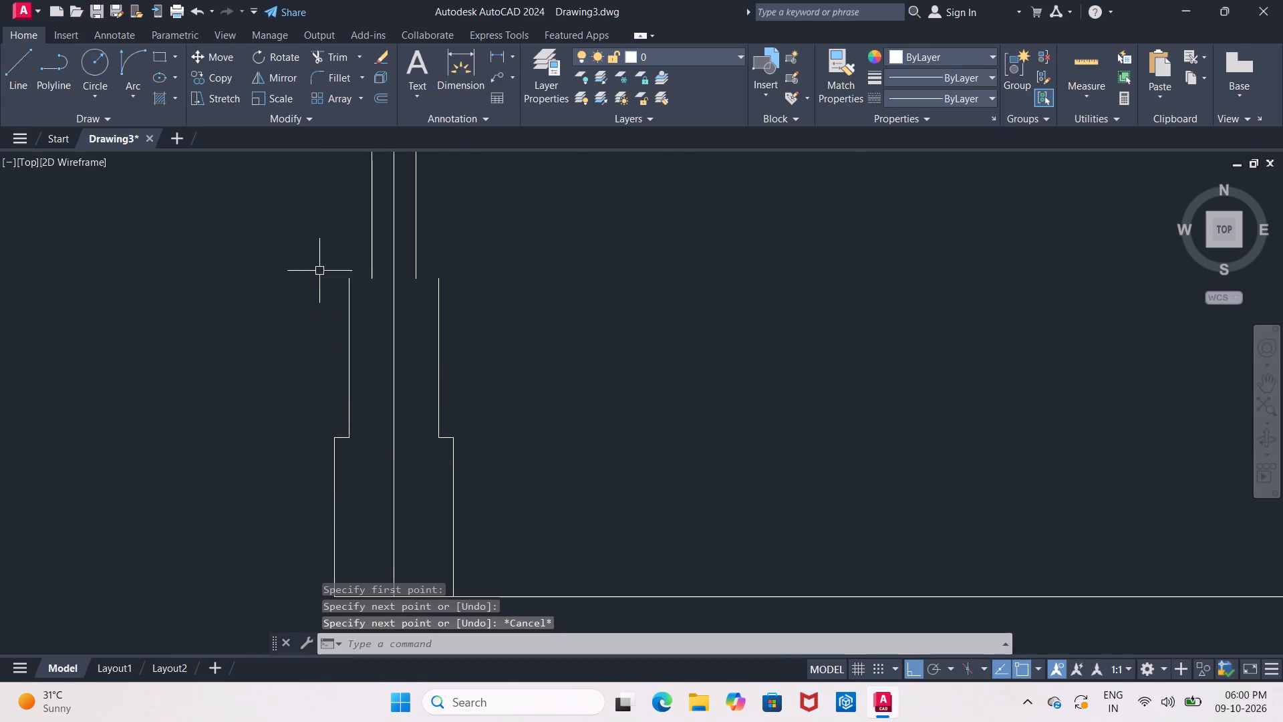
Draw short horizontal lines on both sides joining the middle and top courses of the same foundation.
click(20, 68)
scroll(366, 279, up, 2)
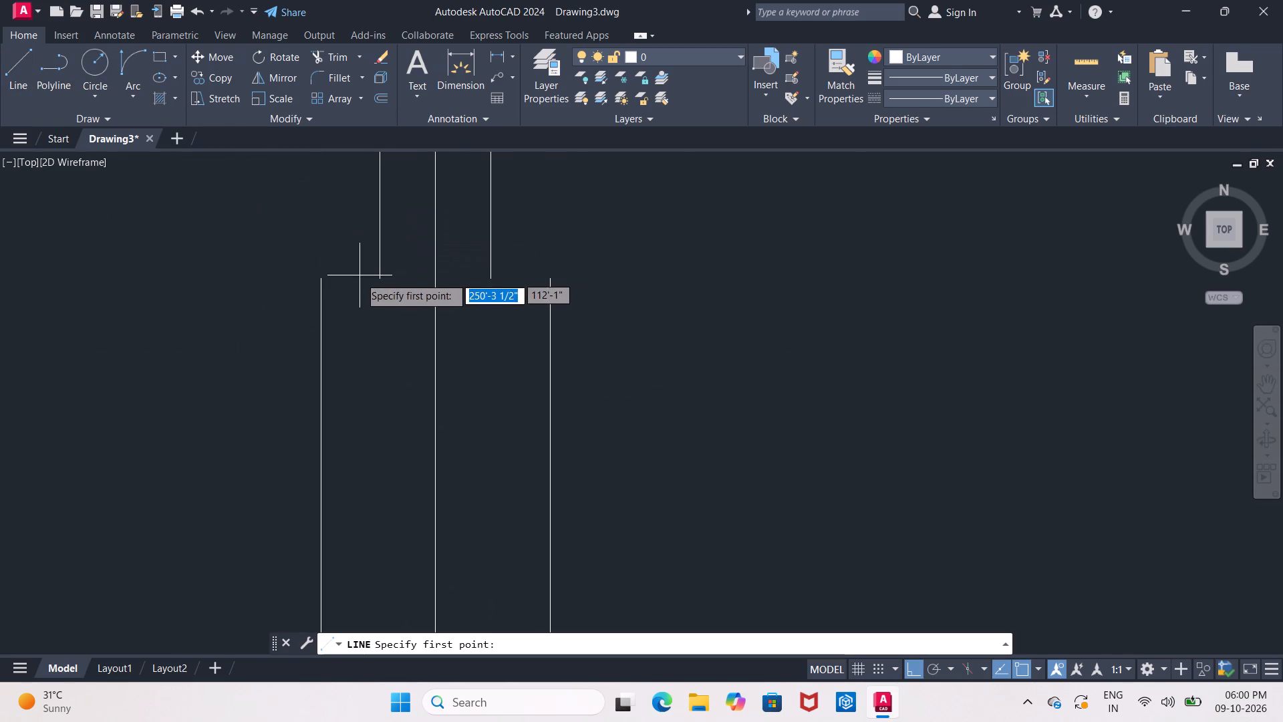
click(379, 283)
click(319, 281)
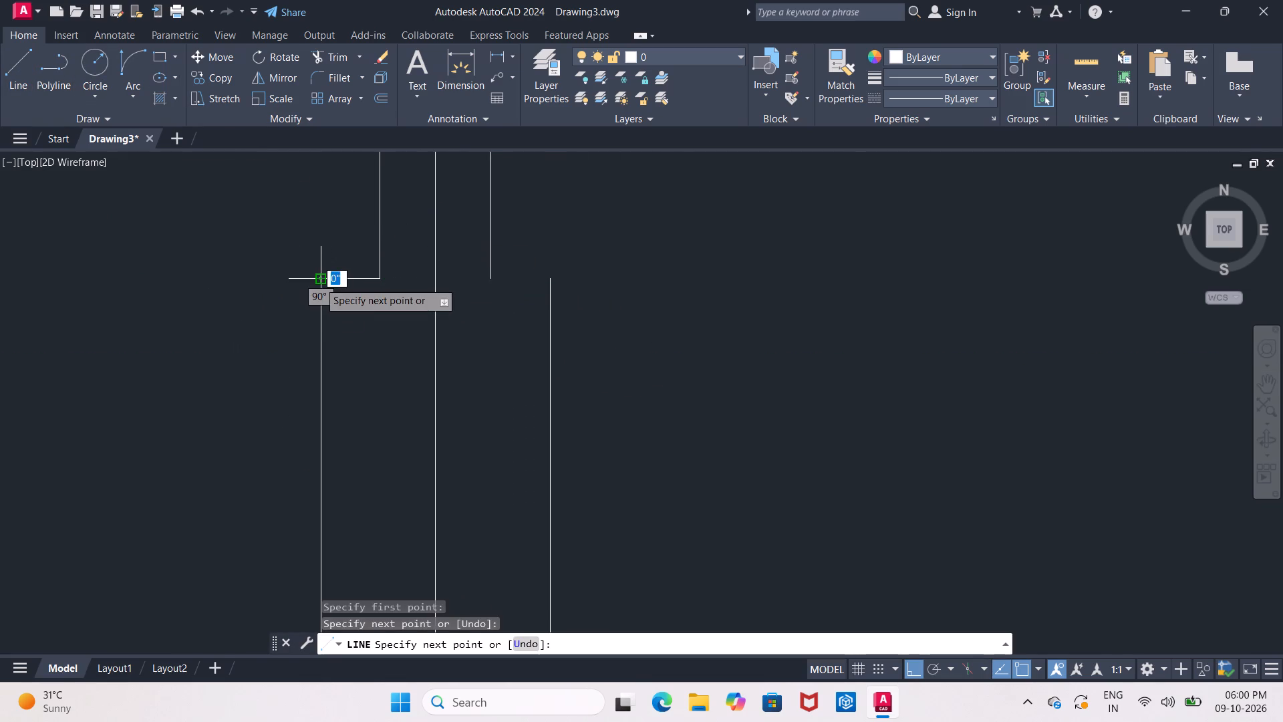
key(Escape)
click(23, 76)
middle_drag(234, 207, 227, 207)
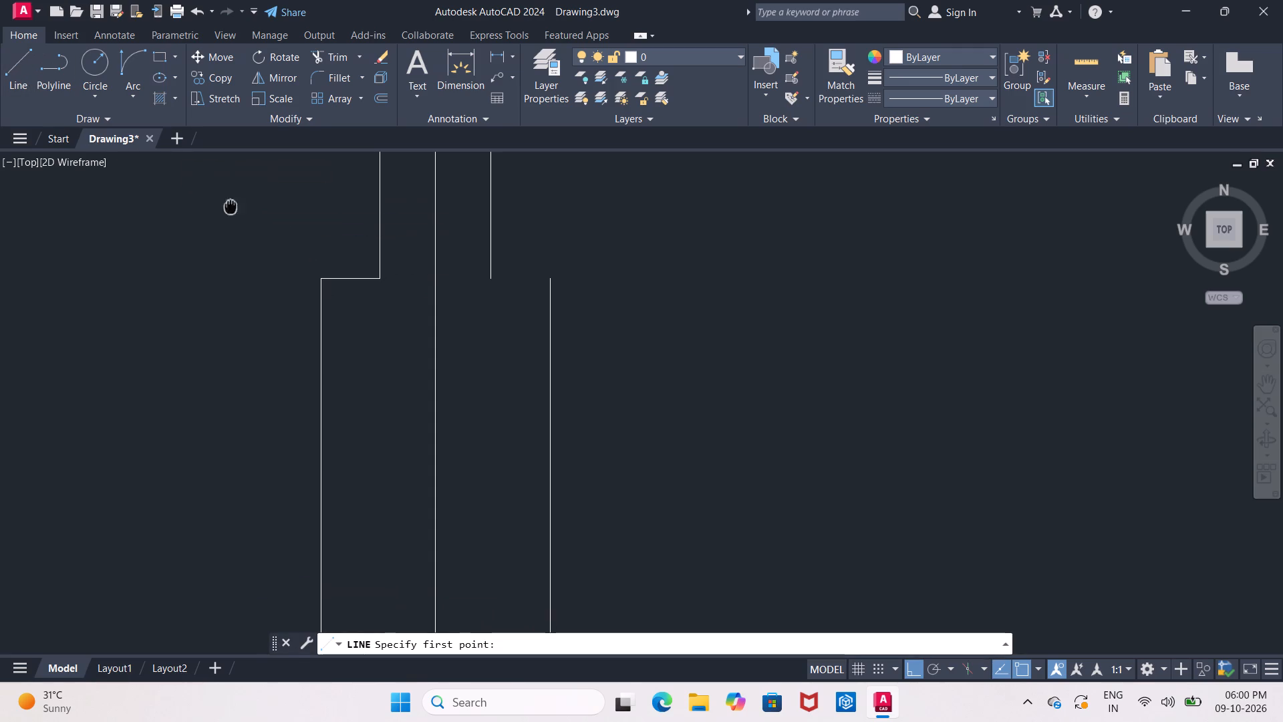
middle_drag(227, 207, 120, 211)
click(378, 285)
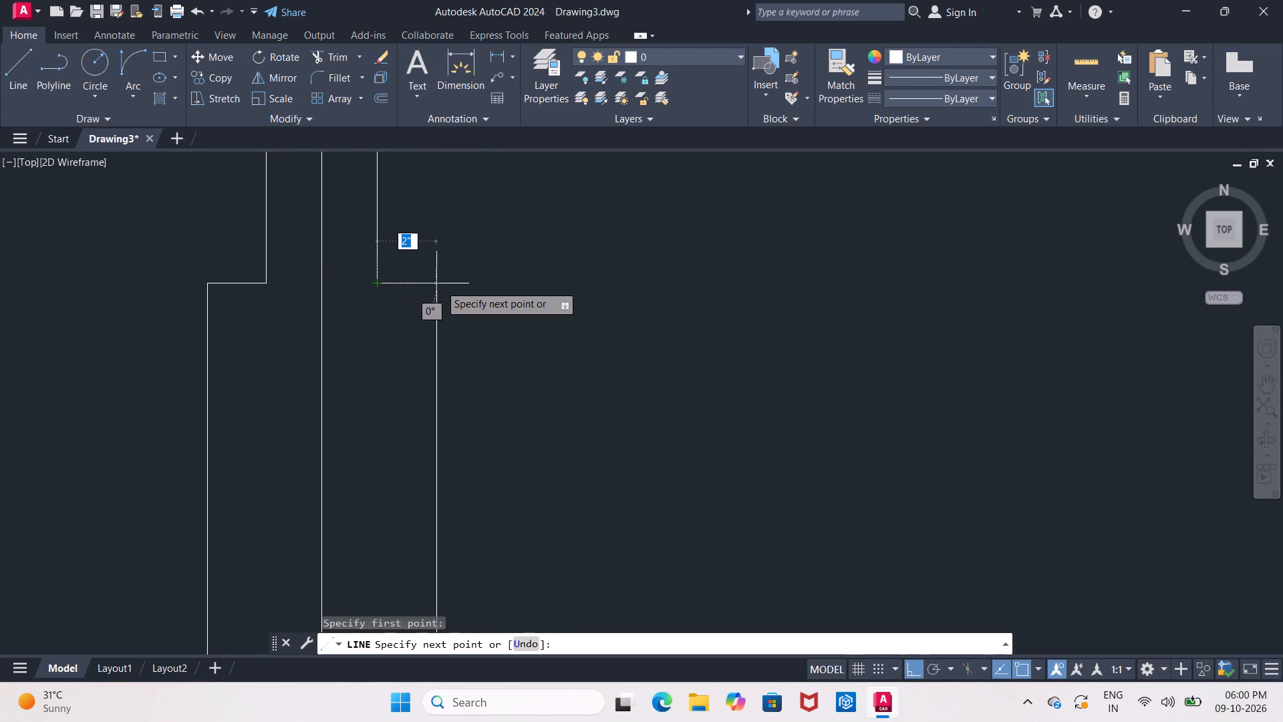
click(441, 284)
key(Escape)
scroll(489, 303, down, 3)
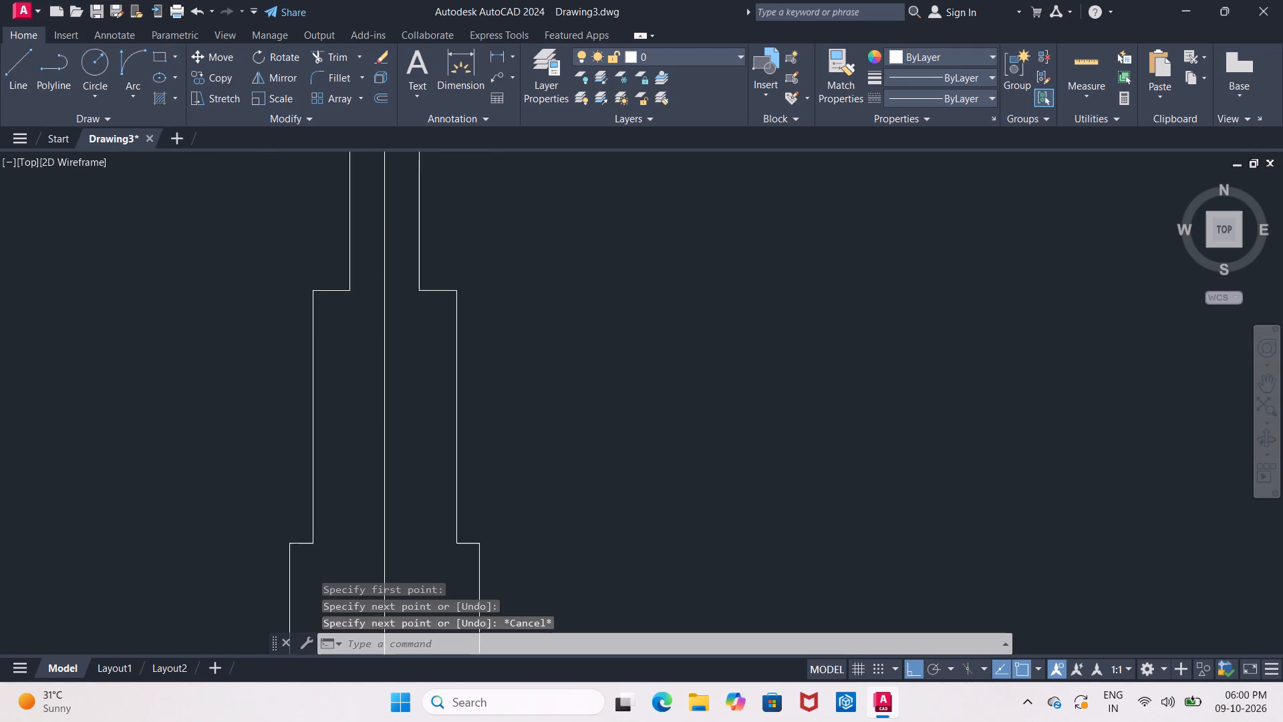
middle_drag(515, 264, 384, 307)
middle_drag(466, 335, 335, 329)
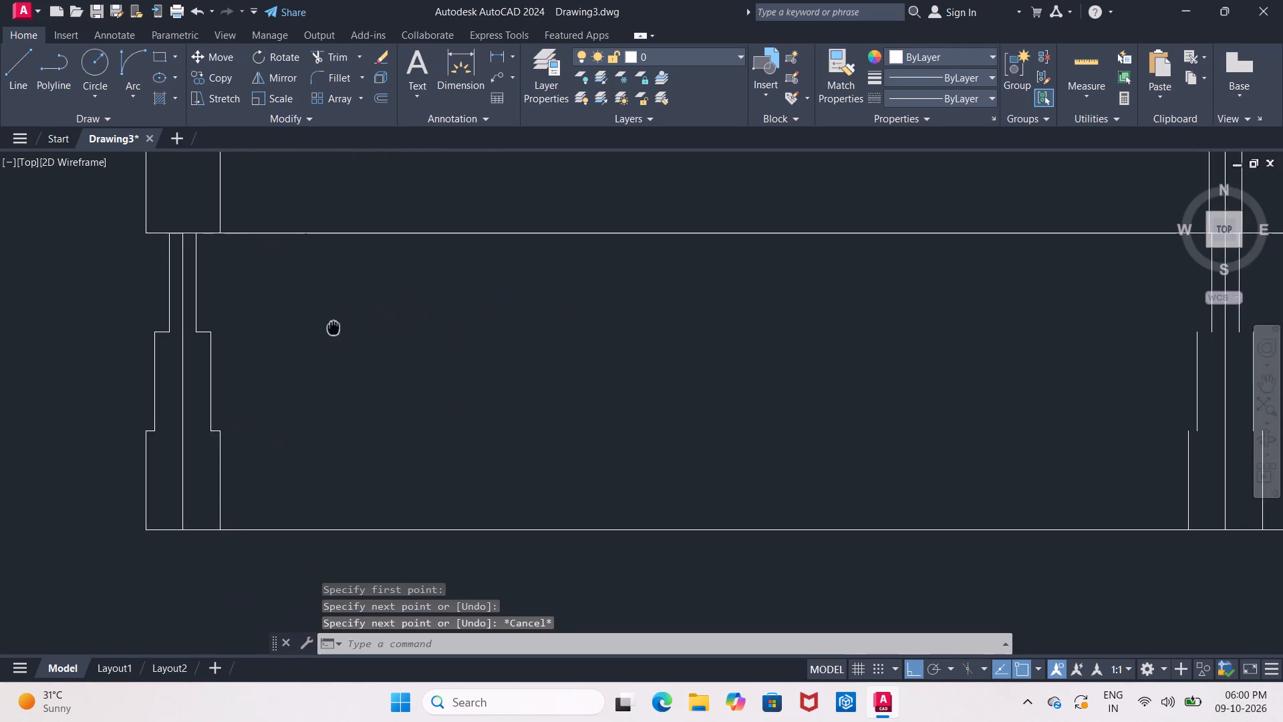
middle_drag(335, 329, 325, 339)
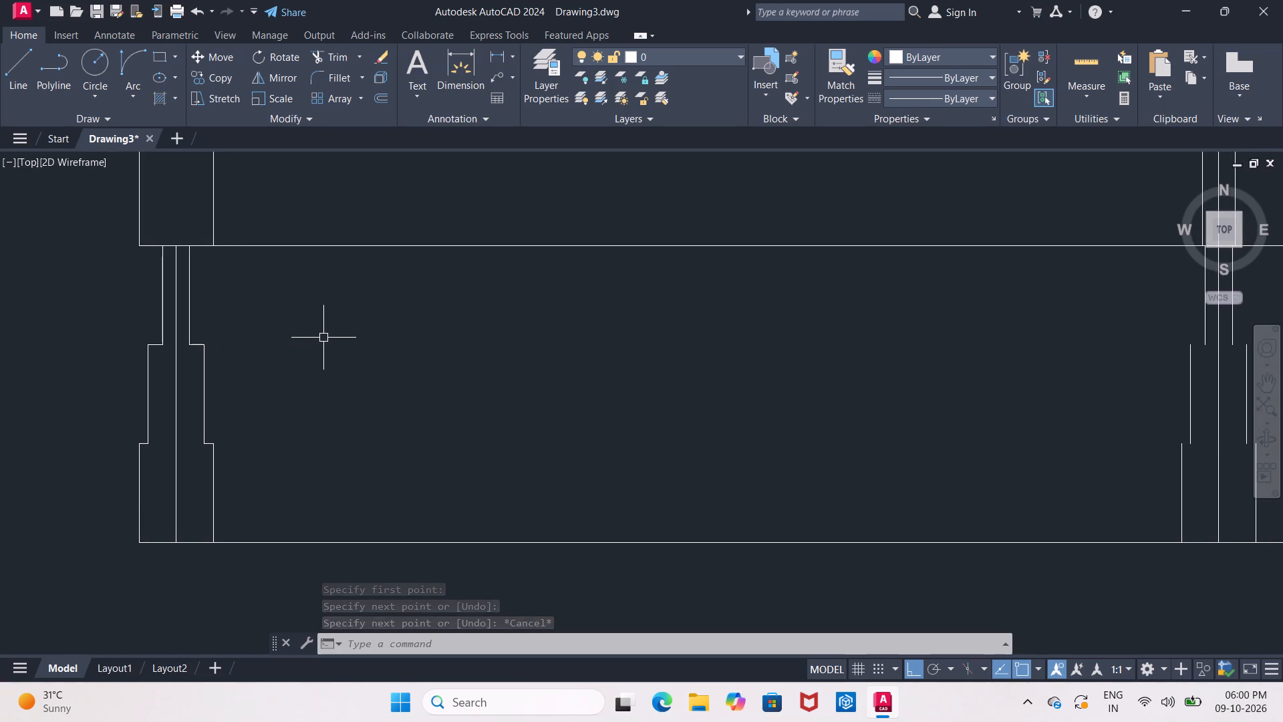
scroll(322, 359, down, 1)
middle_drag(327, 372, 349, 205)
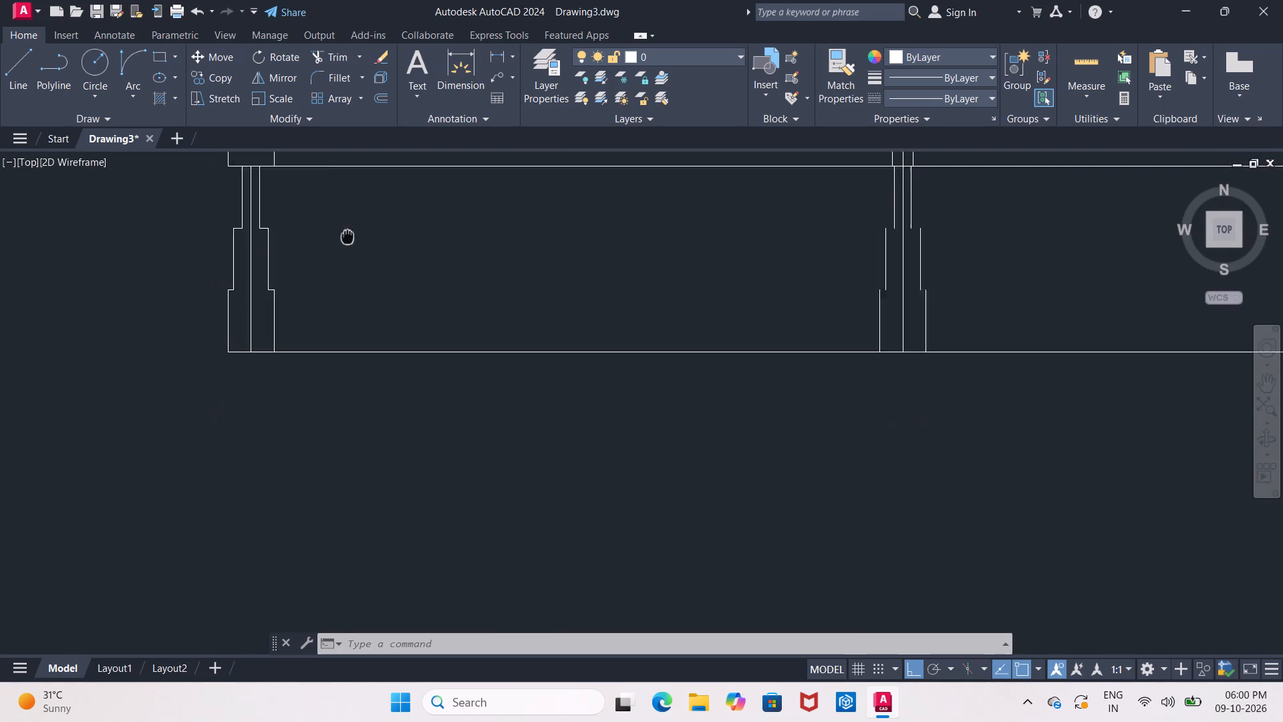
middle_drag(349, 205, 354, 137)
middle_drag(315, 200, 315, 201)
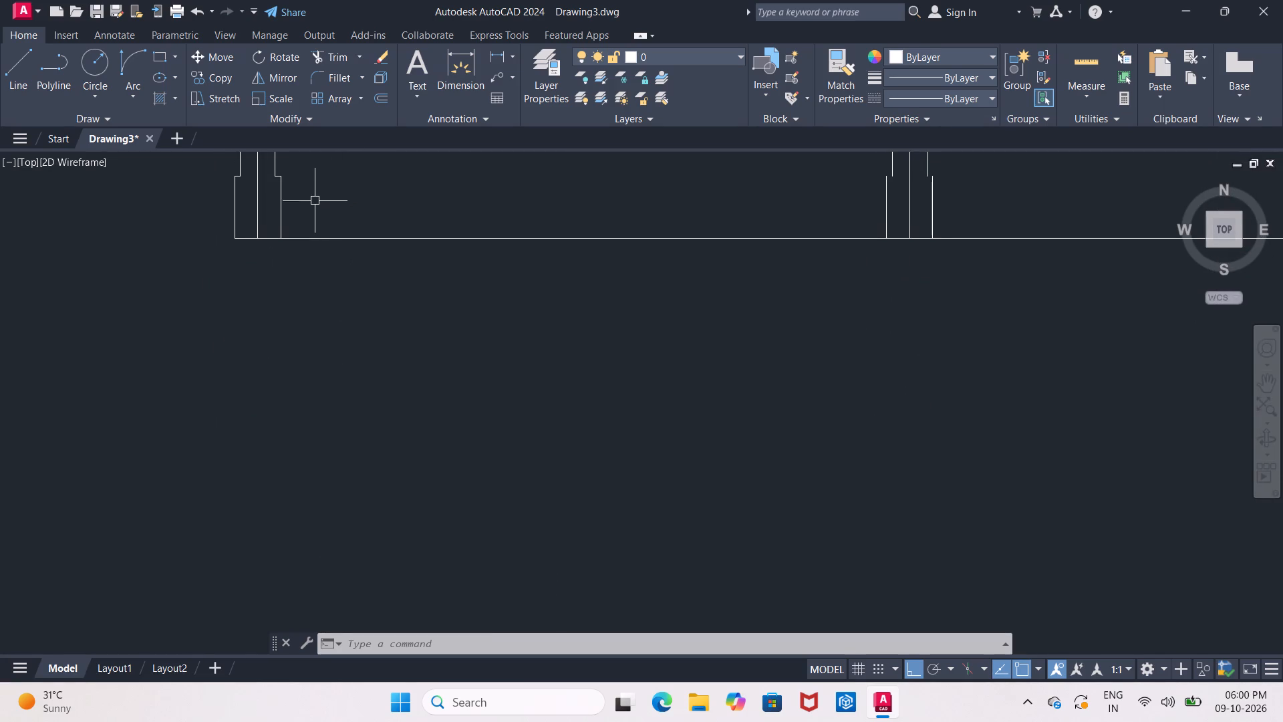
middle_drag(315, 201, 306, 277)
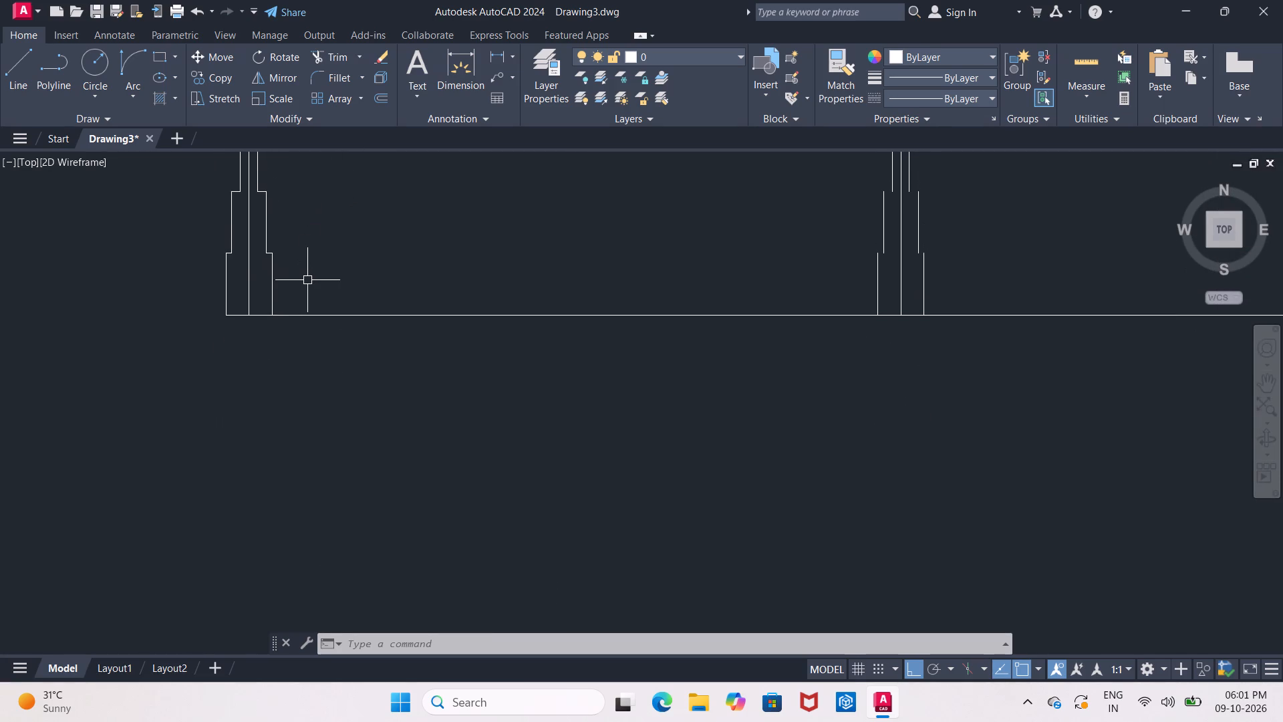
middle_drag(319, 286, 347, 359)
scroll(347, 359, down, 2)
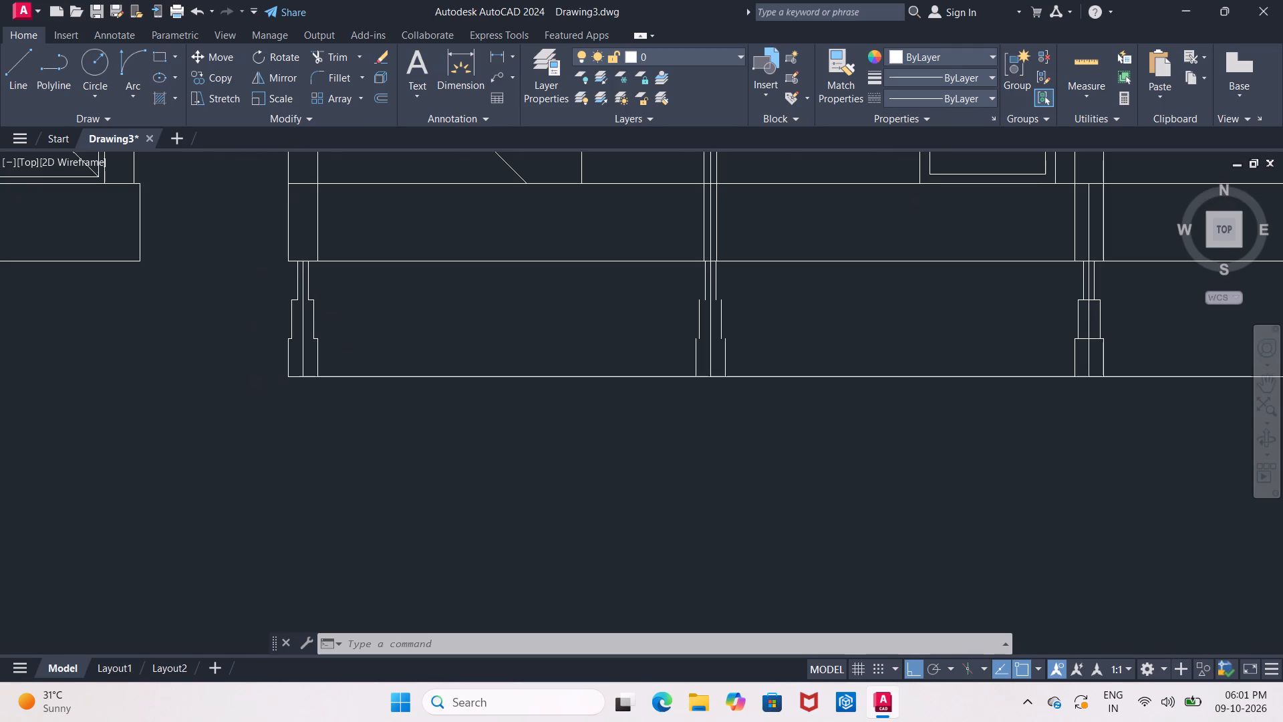
Extend the short line atop the staircase-side foundation's bottom course across the centre line to the opposite side, and end Extend.
scroll(347, 359, up, 3)
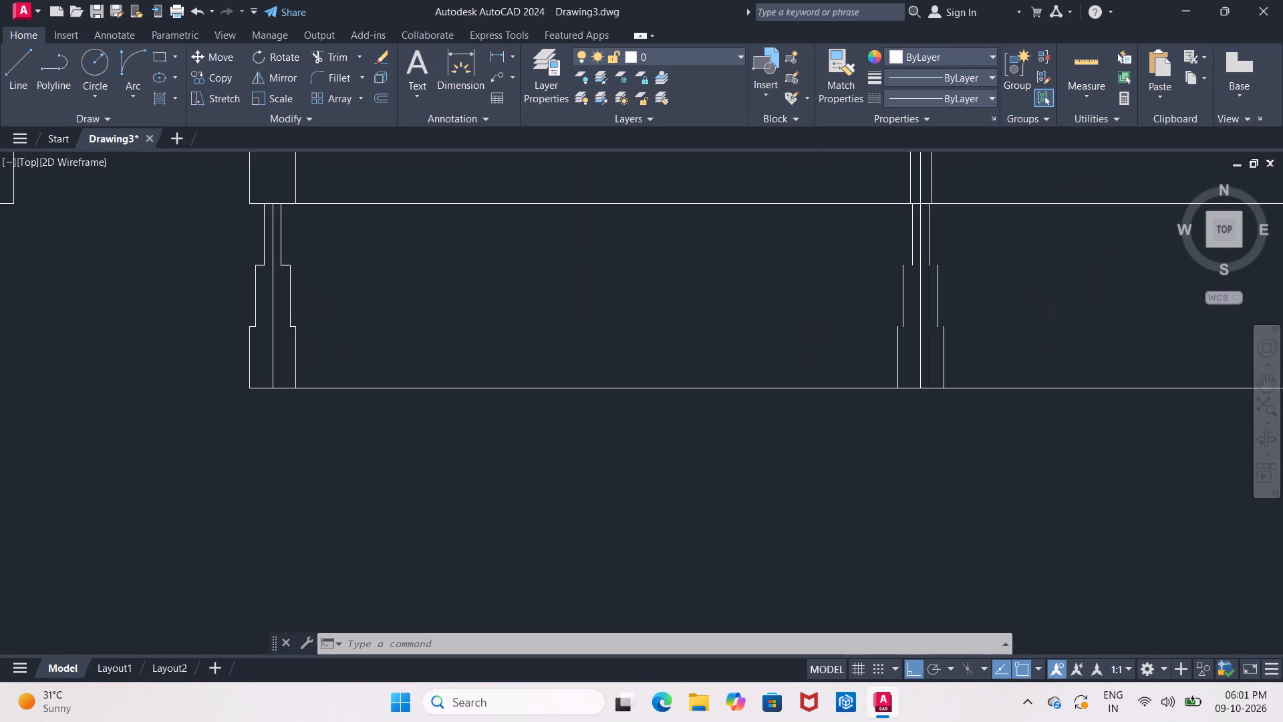
middle_drag(347, 359, 442, 350)
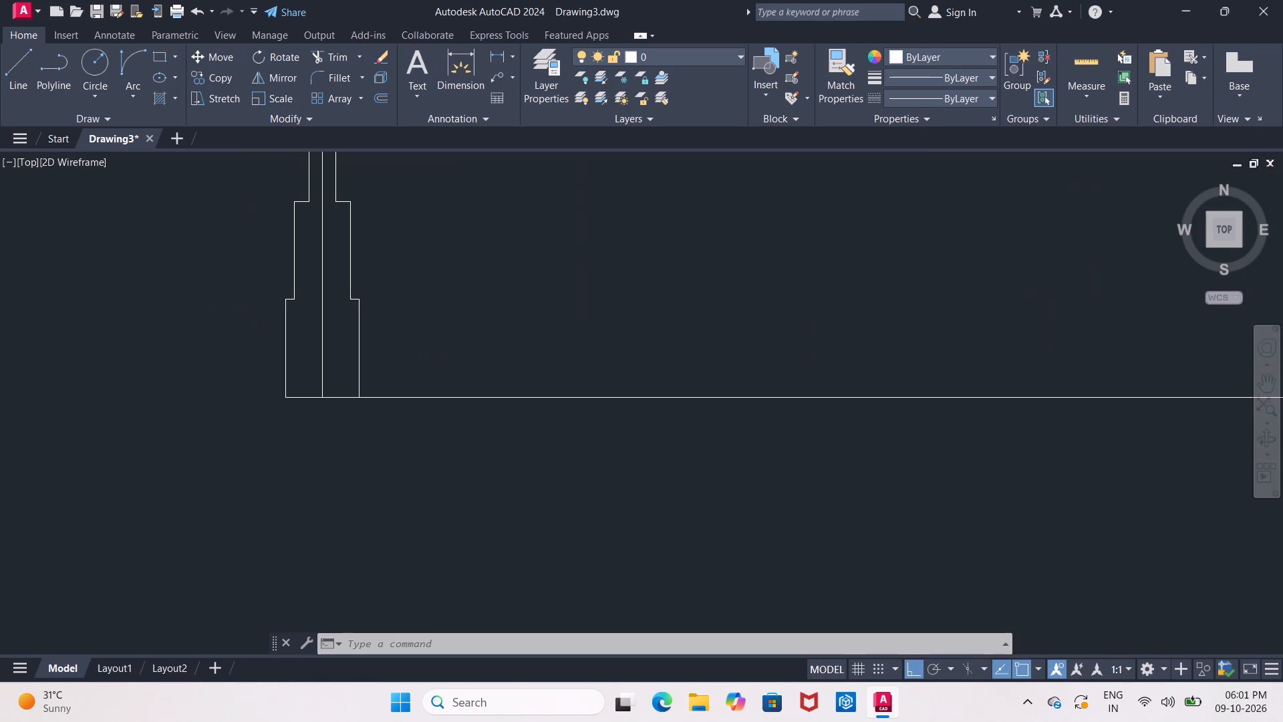
key(Escape)
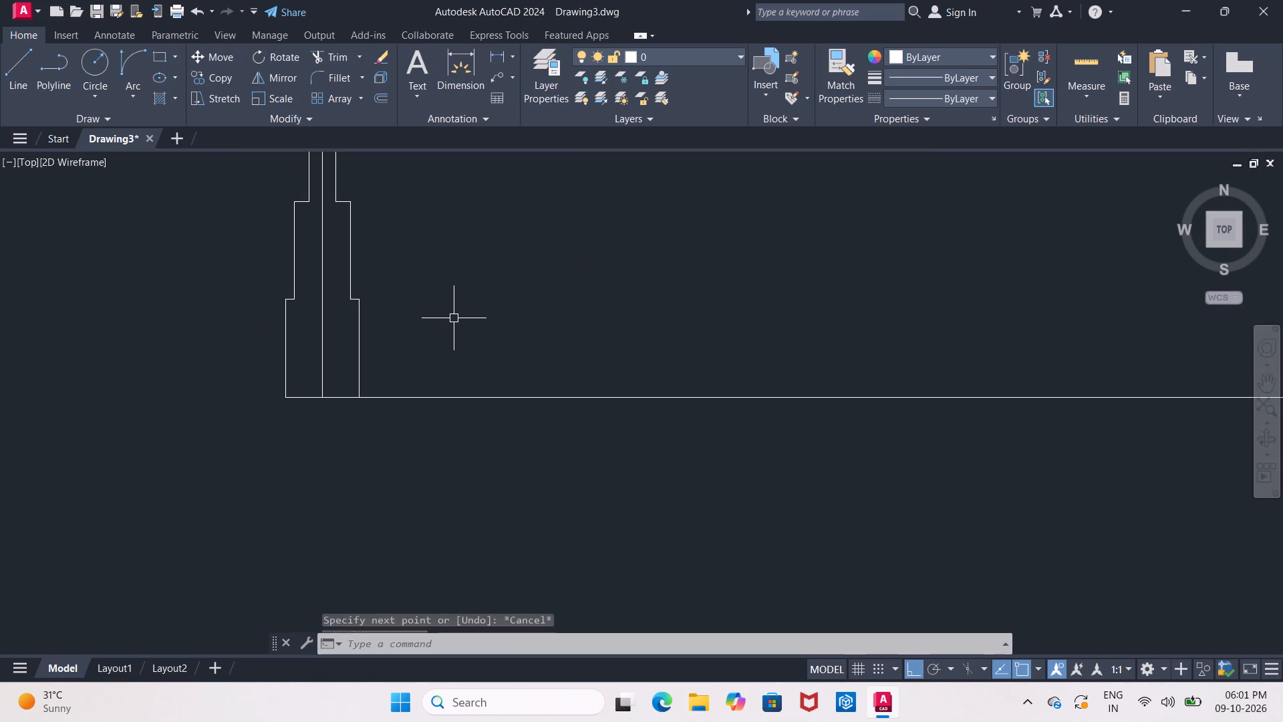
key(e)
key(x)
key(Return)
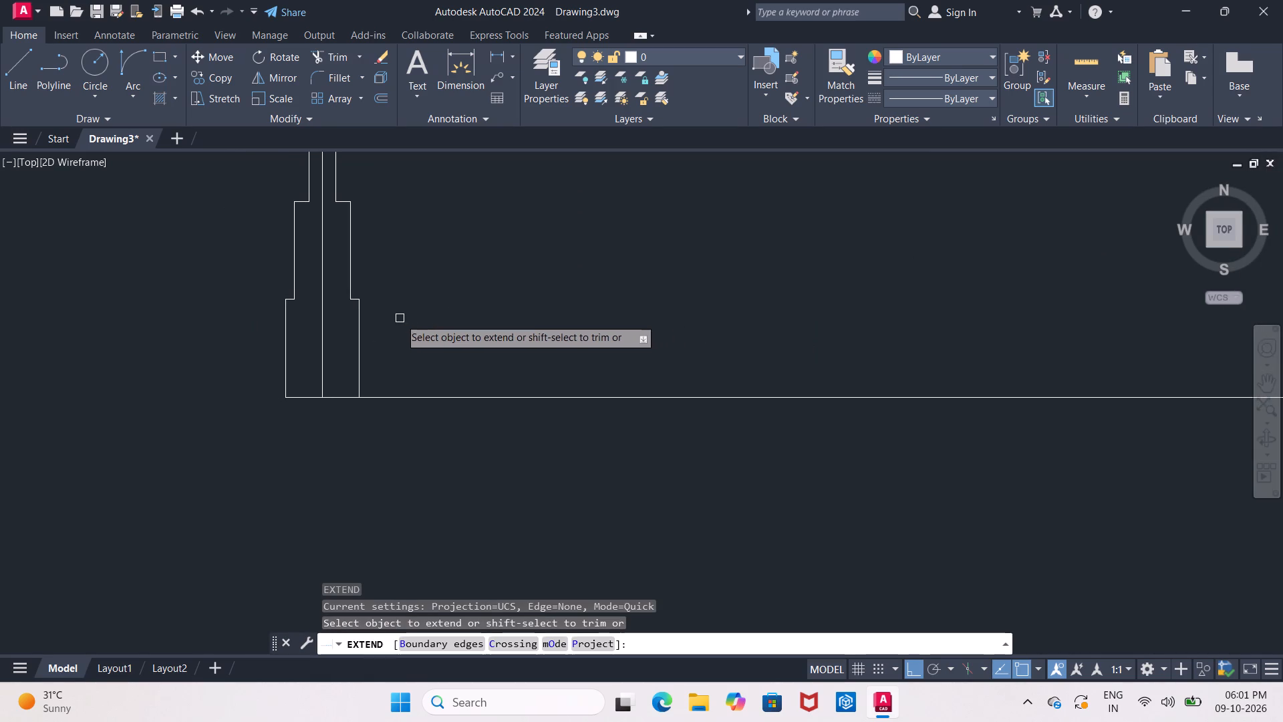
scroll(363, 302, up, 3)
click(317, 295)
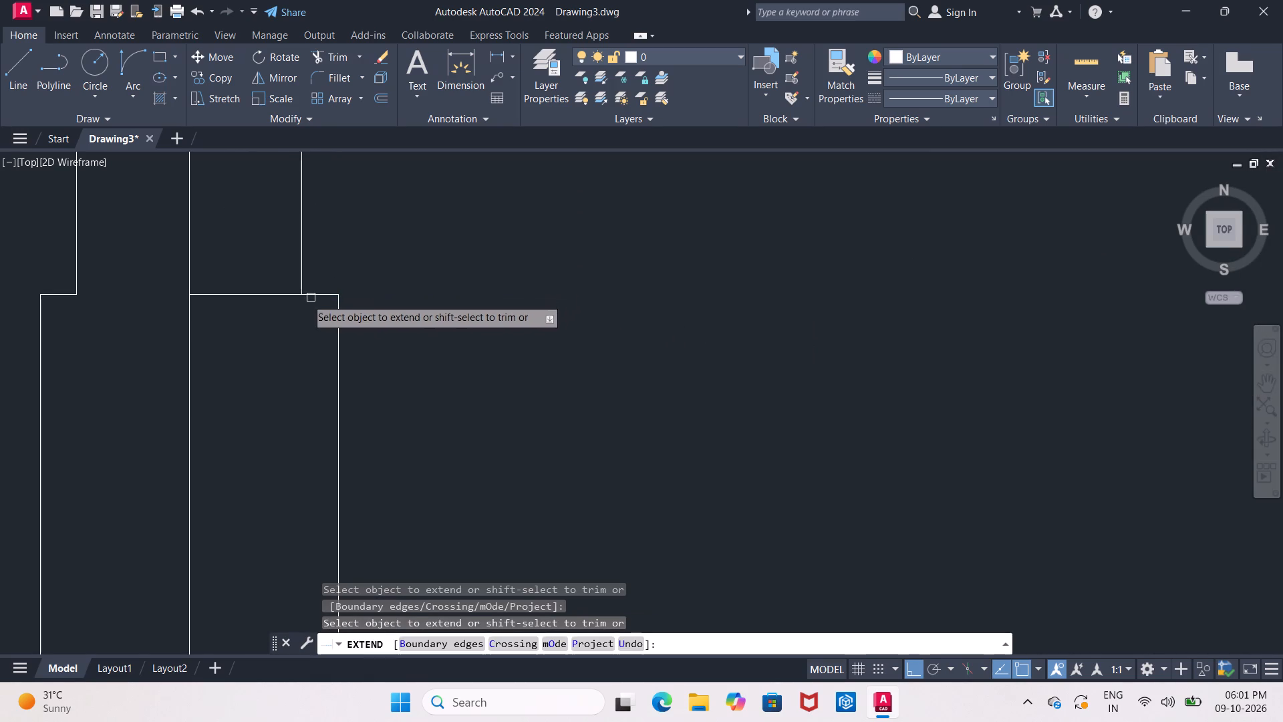
click(250, 297)
scroll(255, 316, down, 3)
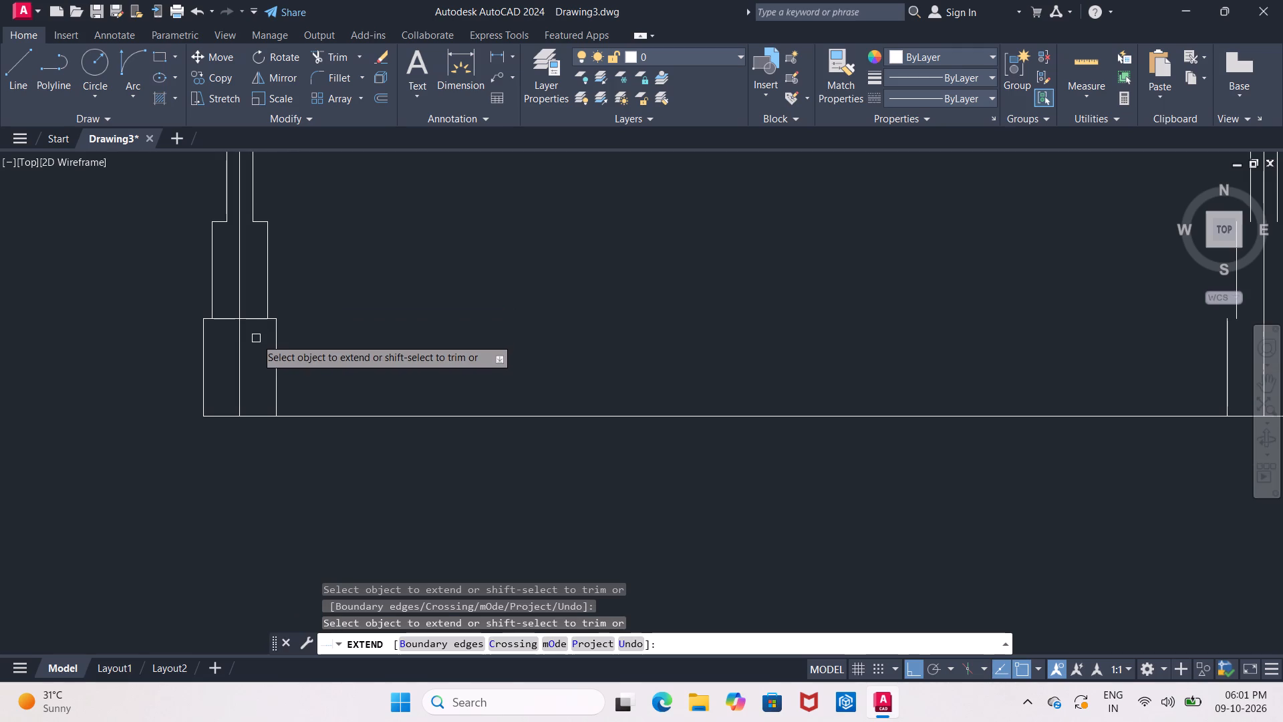
key(Escape)
Erase the centre line of the staircase-side end foundation.
click(240, 348)
key(Delete)
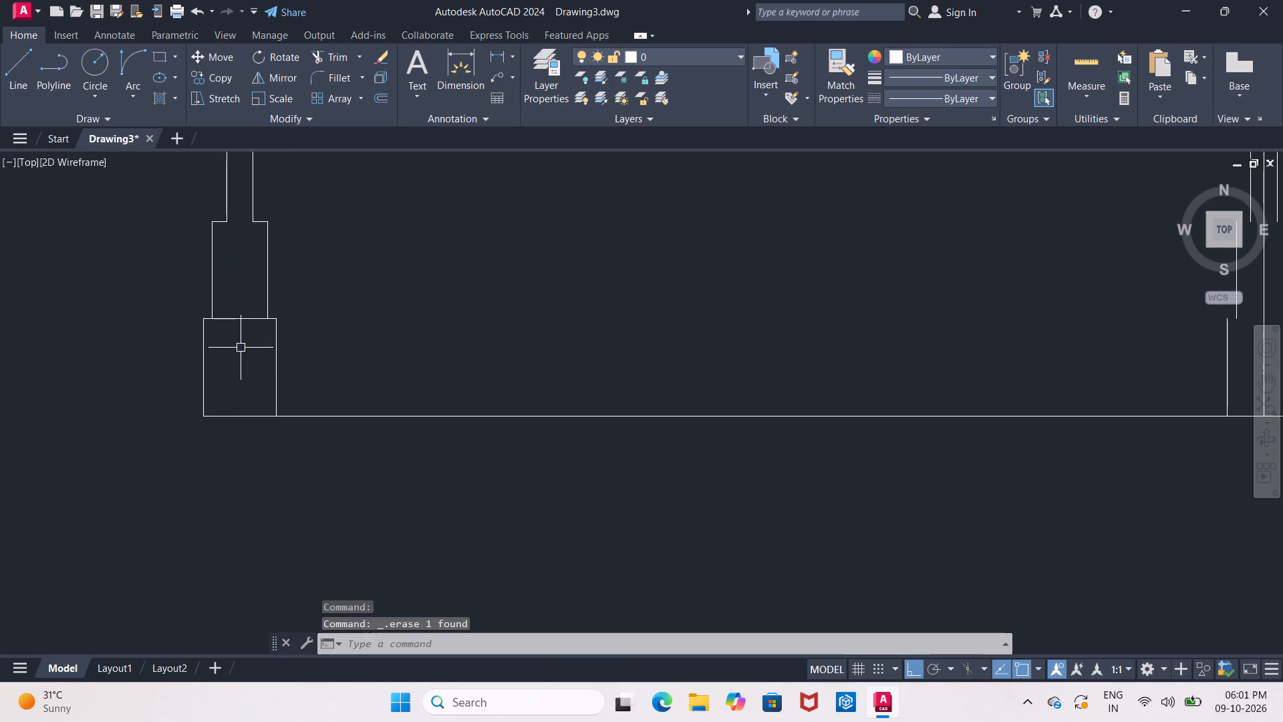
scroll(241, 348, down, 1)
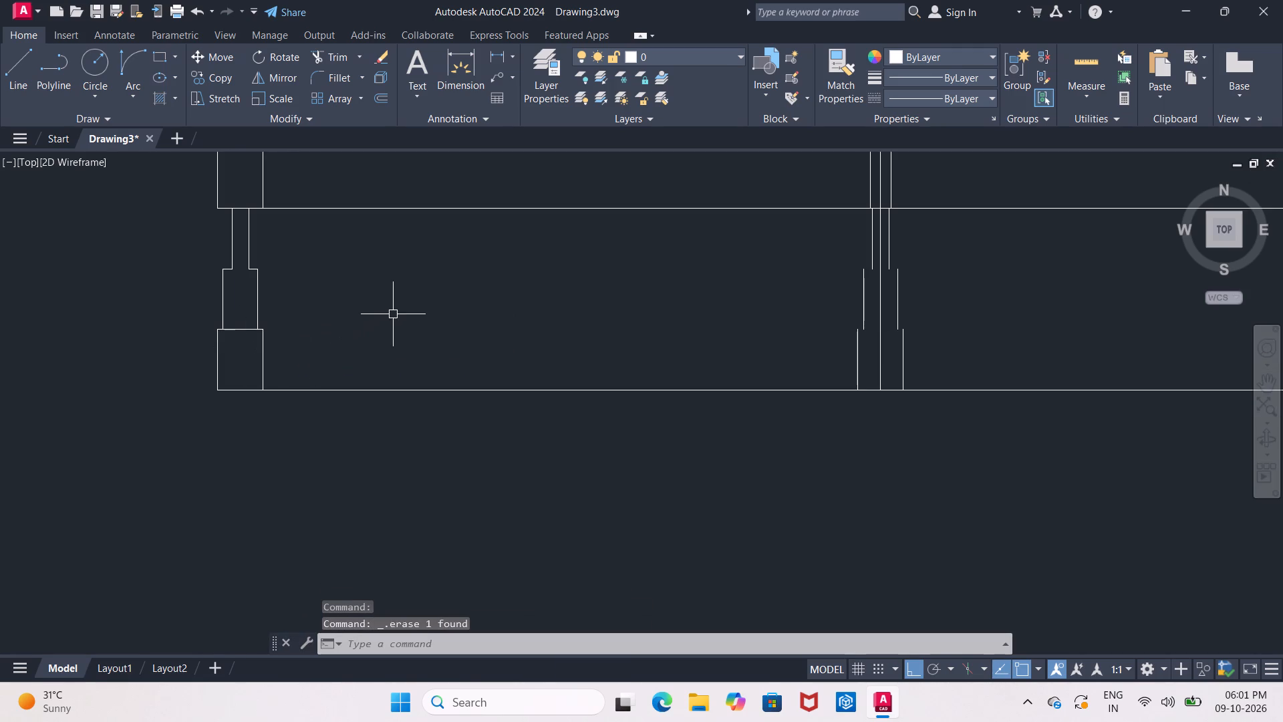
Draw a horizontal line across the top of the bottom foundation course under the interior wall beside the stairs.
middle_drag(393, 314, 265, 314)
middle_drag(438, 318, 196, 302)
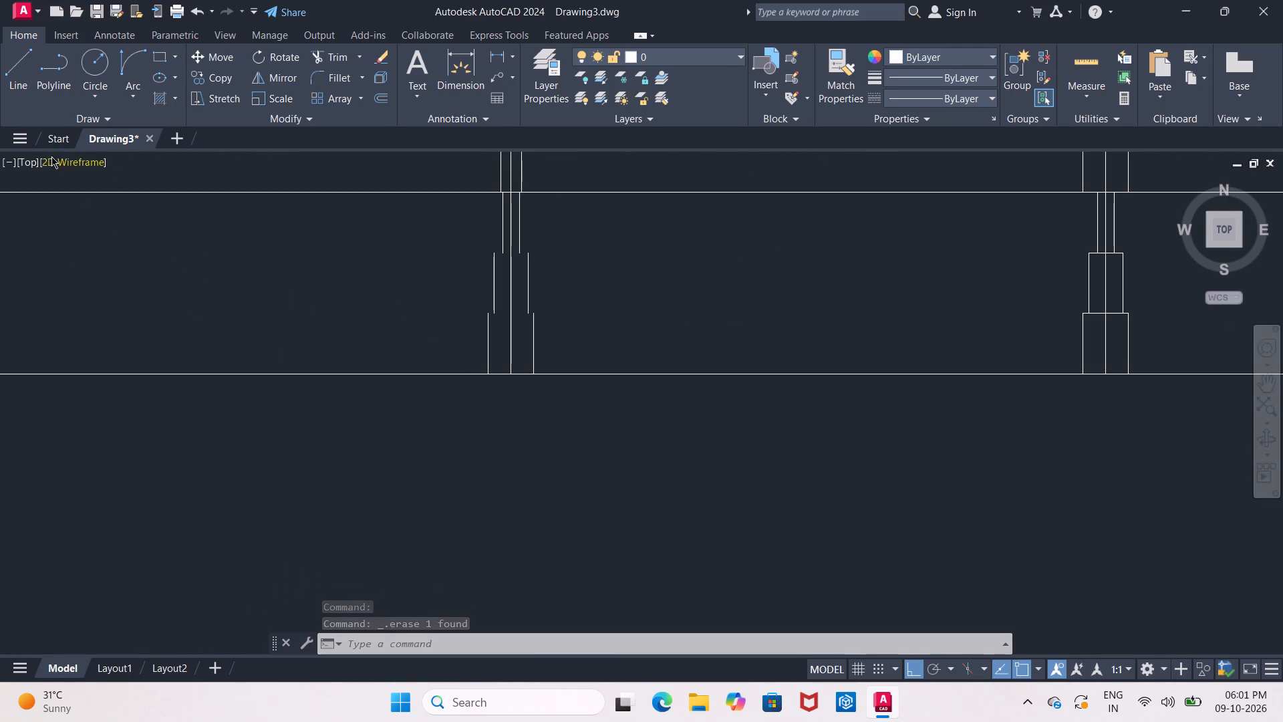
click(13, 91)
scroll(382, 285, up, 2)
middle_drag(355, 281, 146, 209)
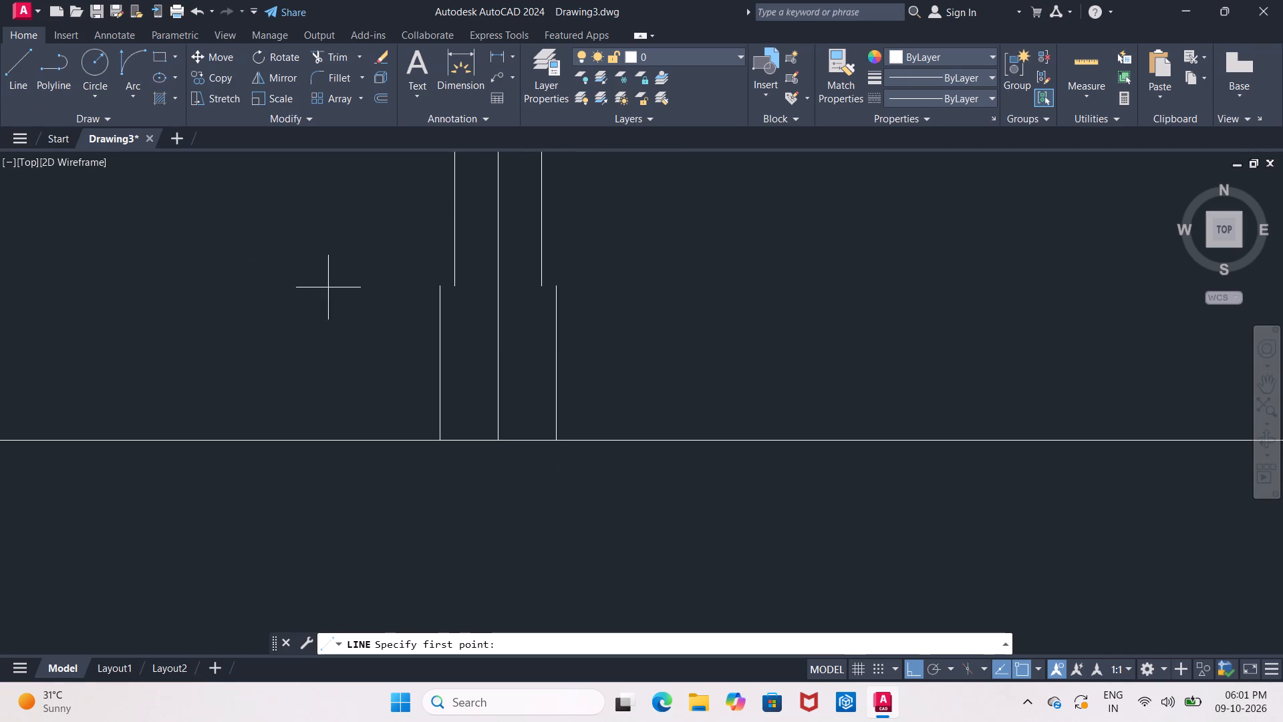
click(442, 294)
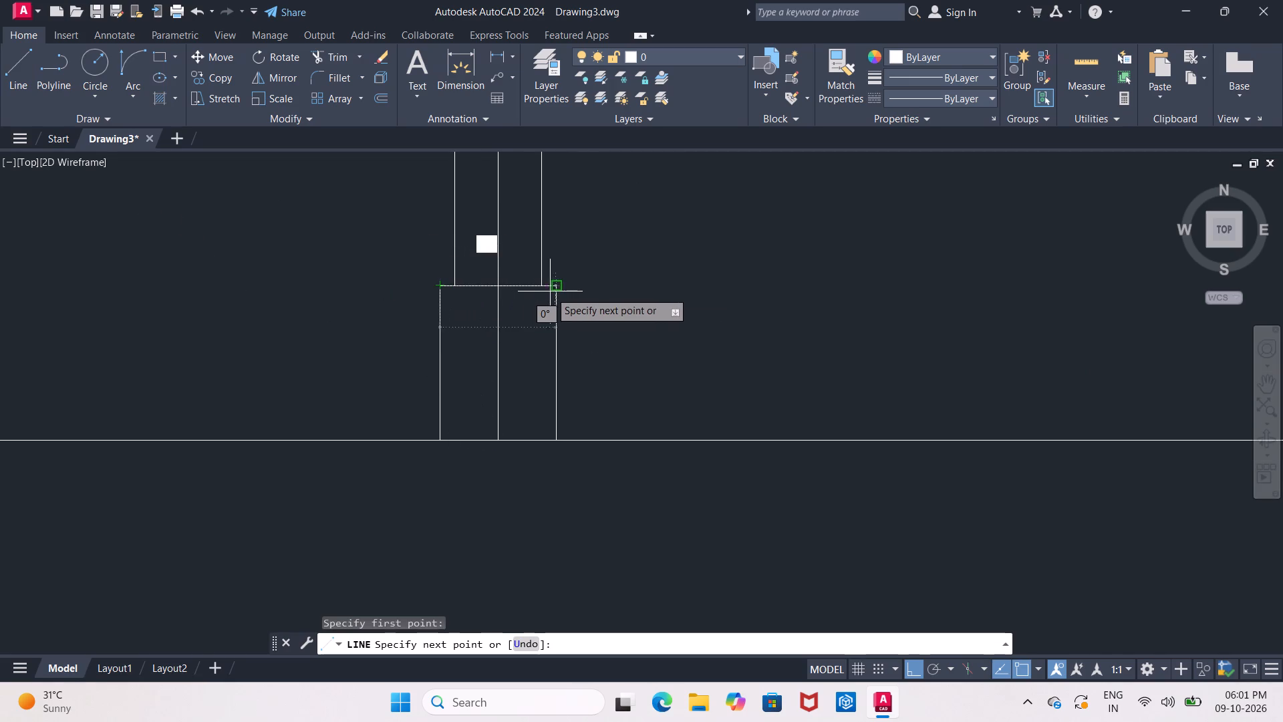
click(552, 291)
key(Escape)
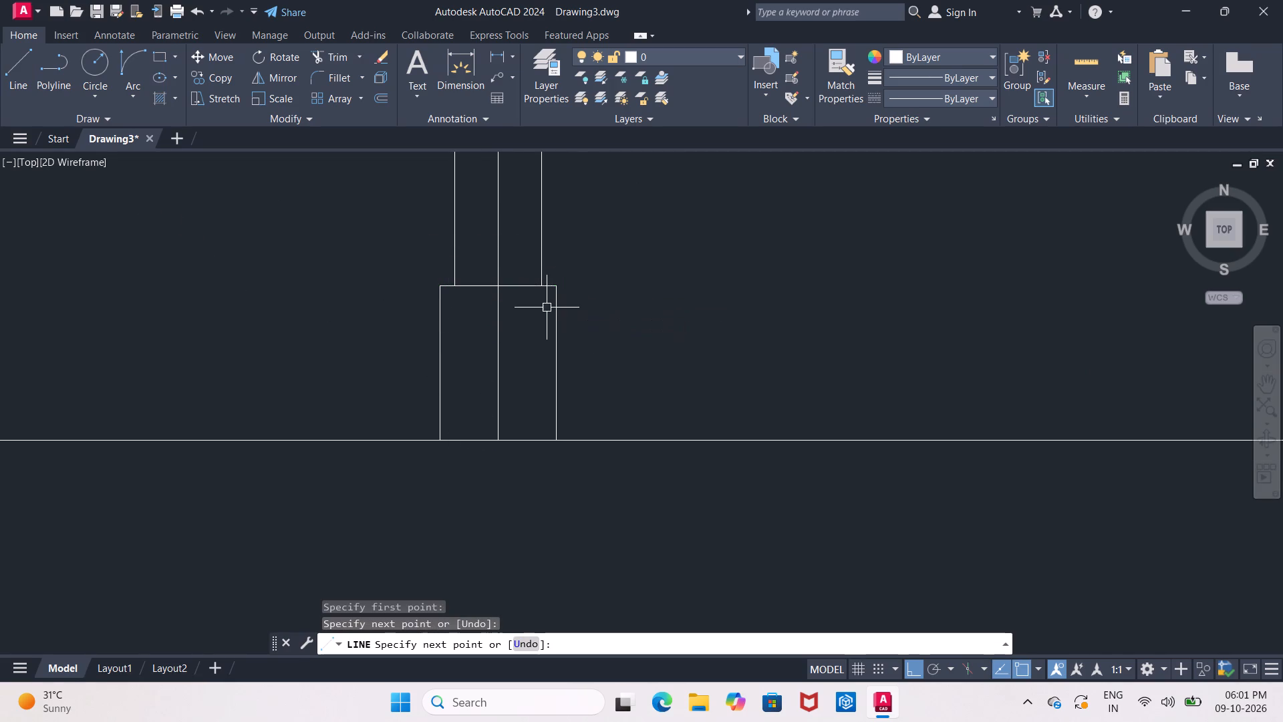
Draw short horizontal lines on both sides joining the middle and top courses of the same interior wall's foundation.
middle_drag(516, 233, 496, 525)
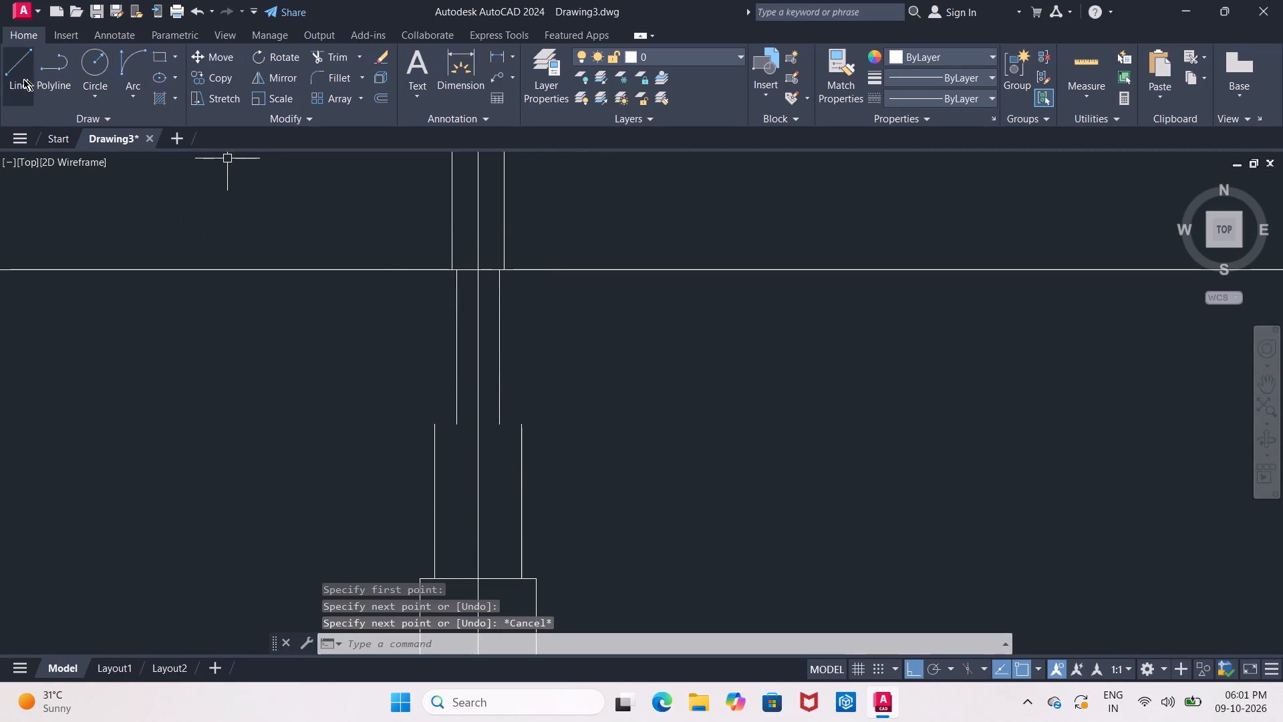
click(21, 79)
middle_drag(360, 380, 260, 301)
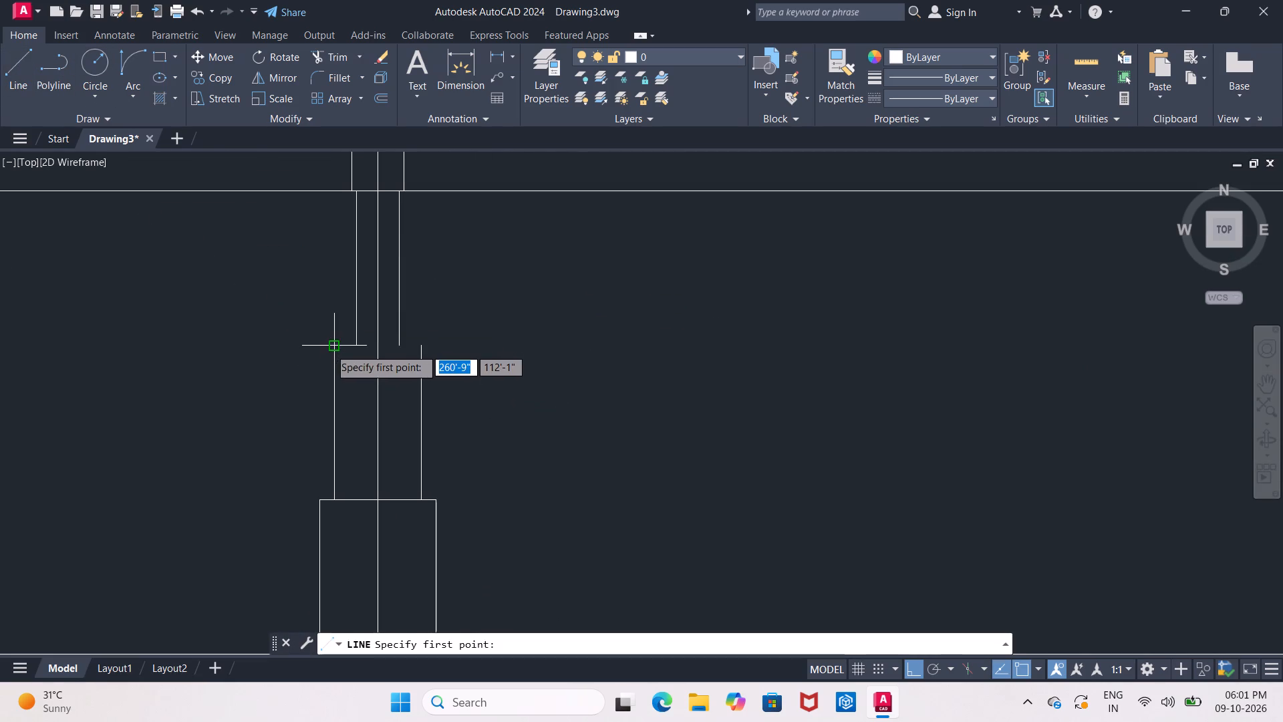
click(329, 348)
click(355, 344)
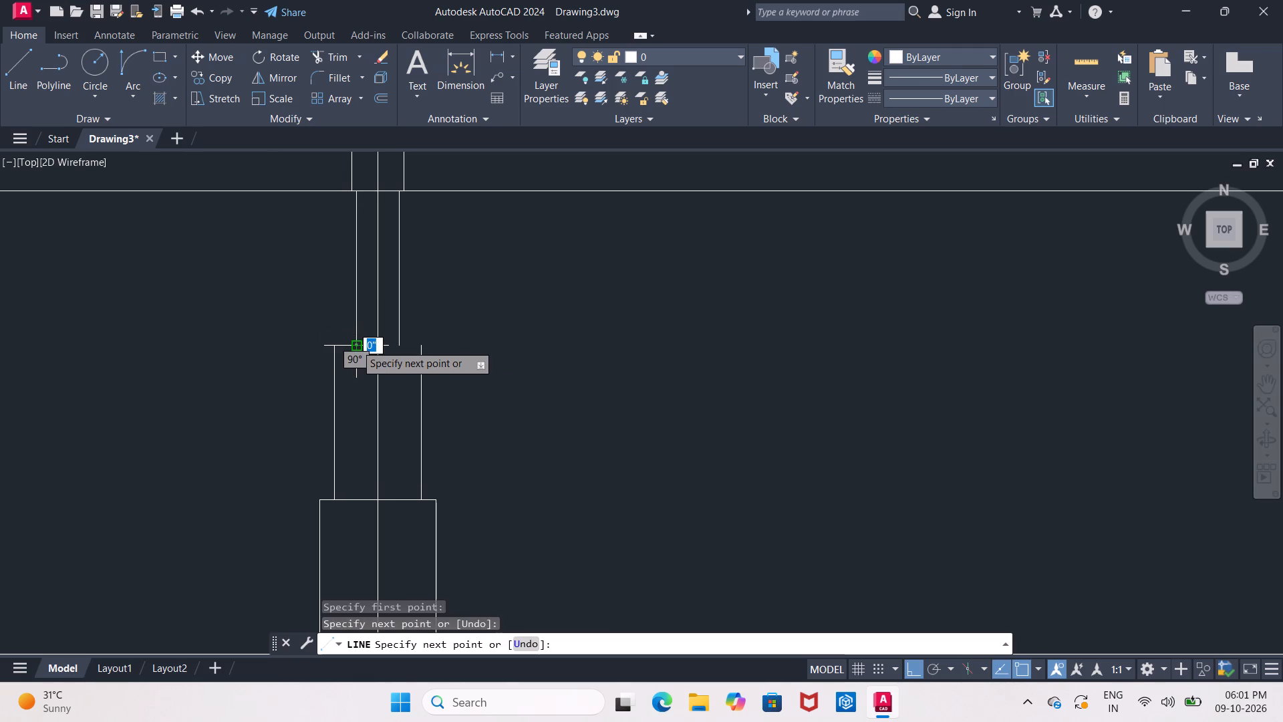
key(Escape)
click(29, 73)
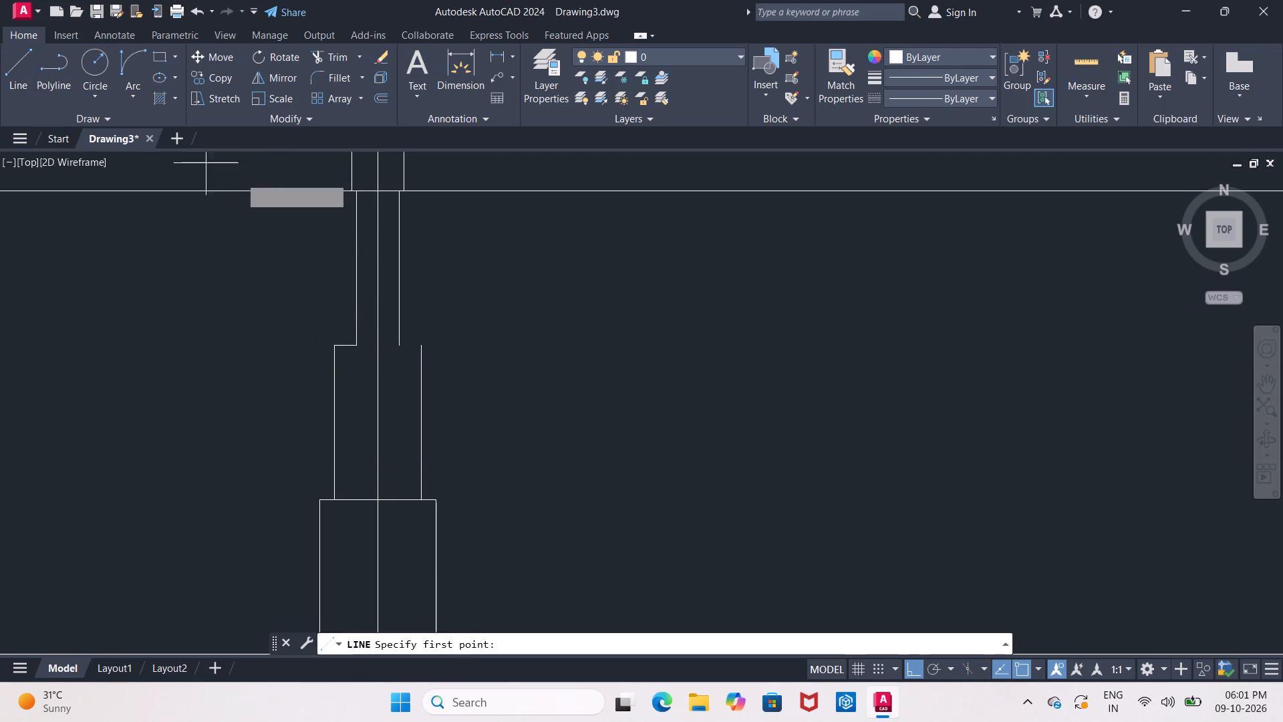
scroll(413, 334, up, 2)
click(375, 360)
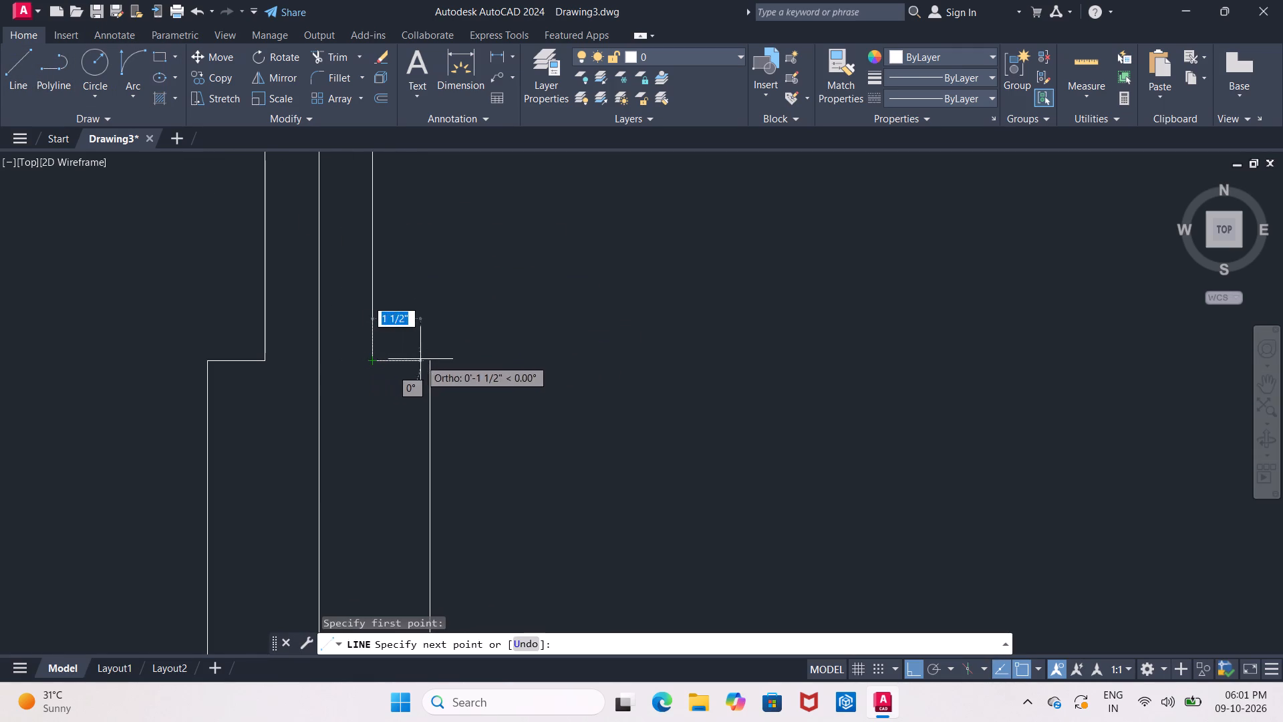
click(432, 360)
key(Escape)
Stretch both side lines of this foundation's top course outward to line up with the wall faces above.
middle_drag(370, 247, 491, 451)
scroll(494, 453, down, 1)
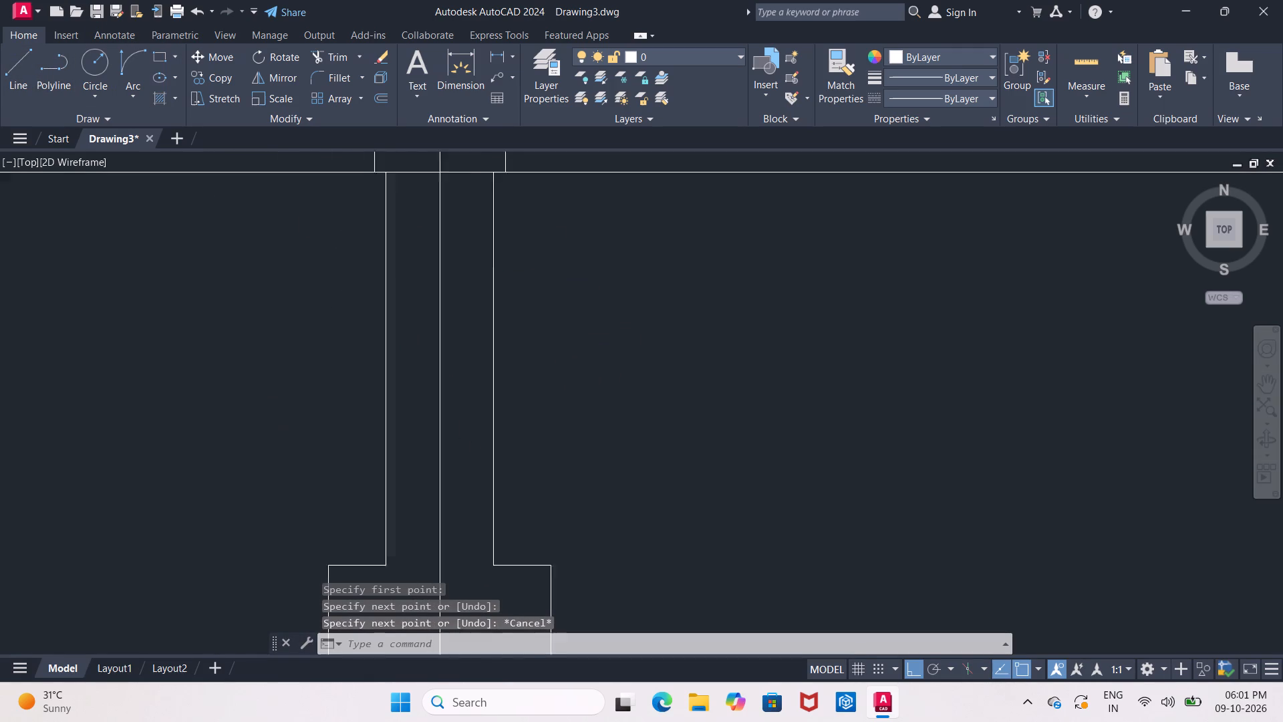
middle_drag(474, 356, 484, 396)
scroll(452, 388, up, 1)
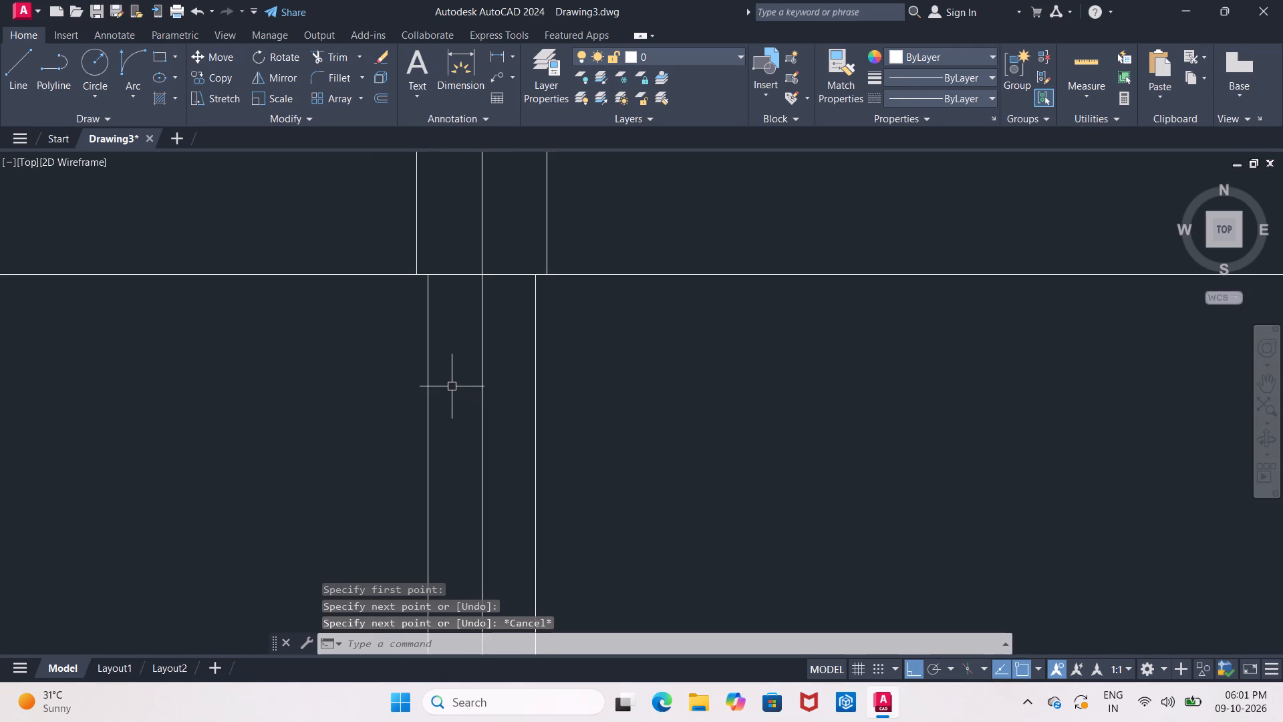
middle_click(452, 386)
key(Escape)
click(430, 382)
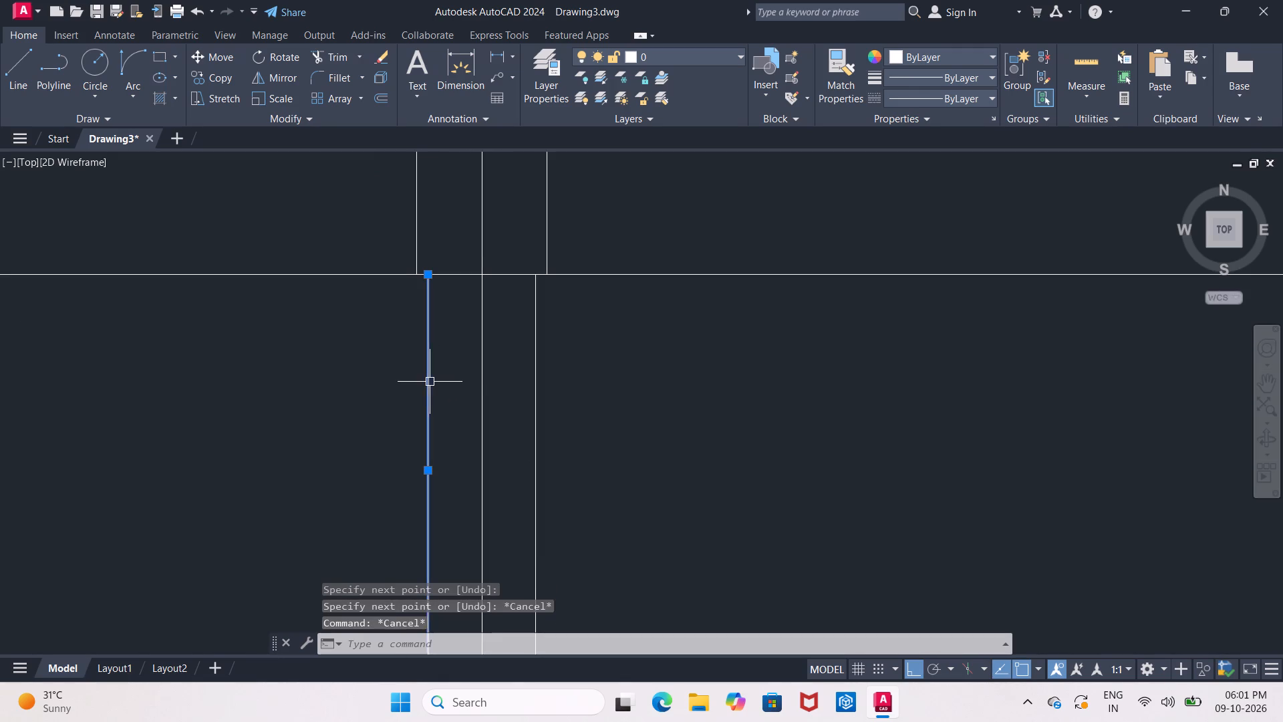
click(229, 100)
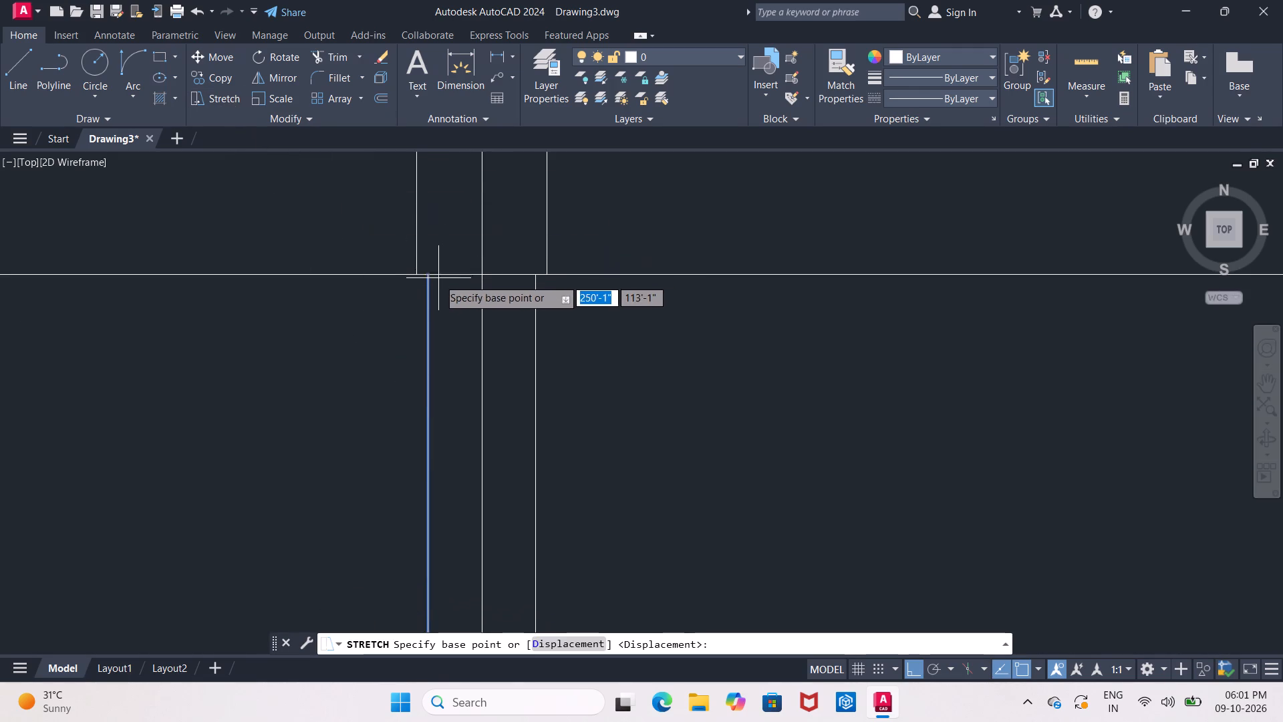
click(428, 276)
click(415, 276)
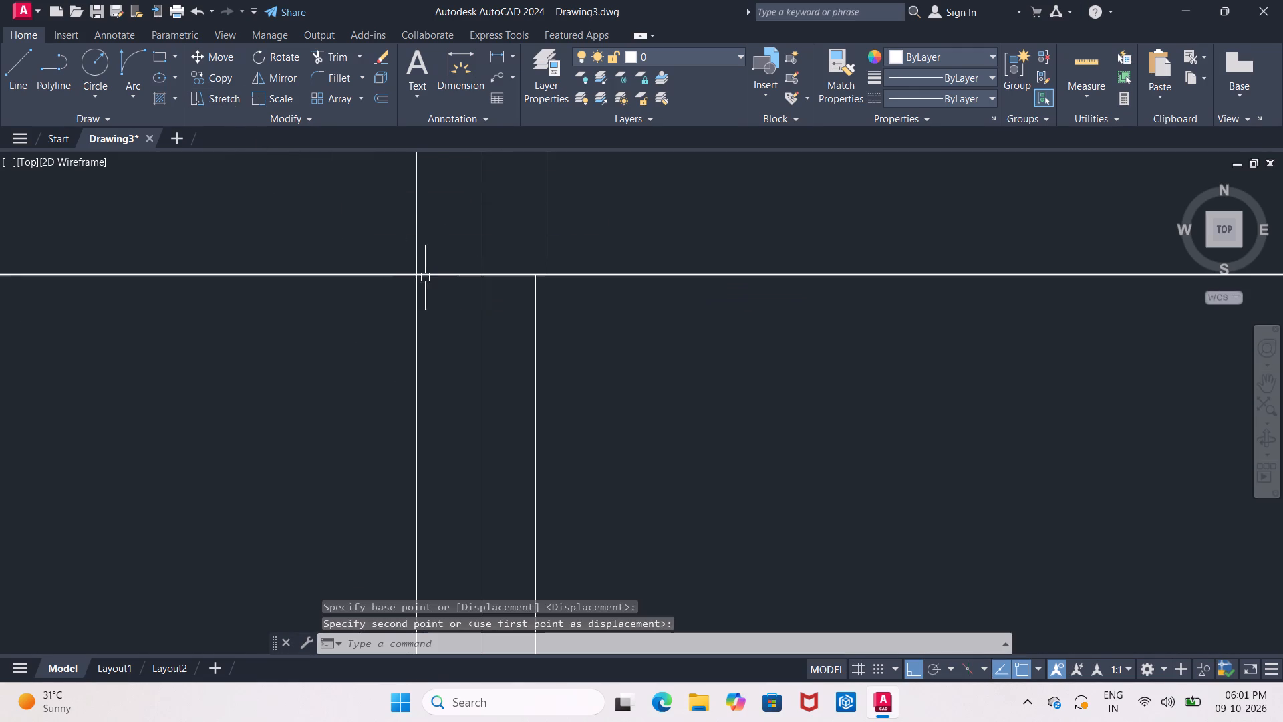
key(Escape)
click(537, 332)
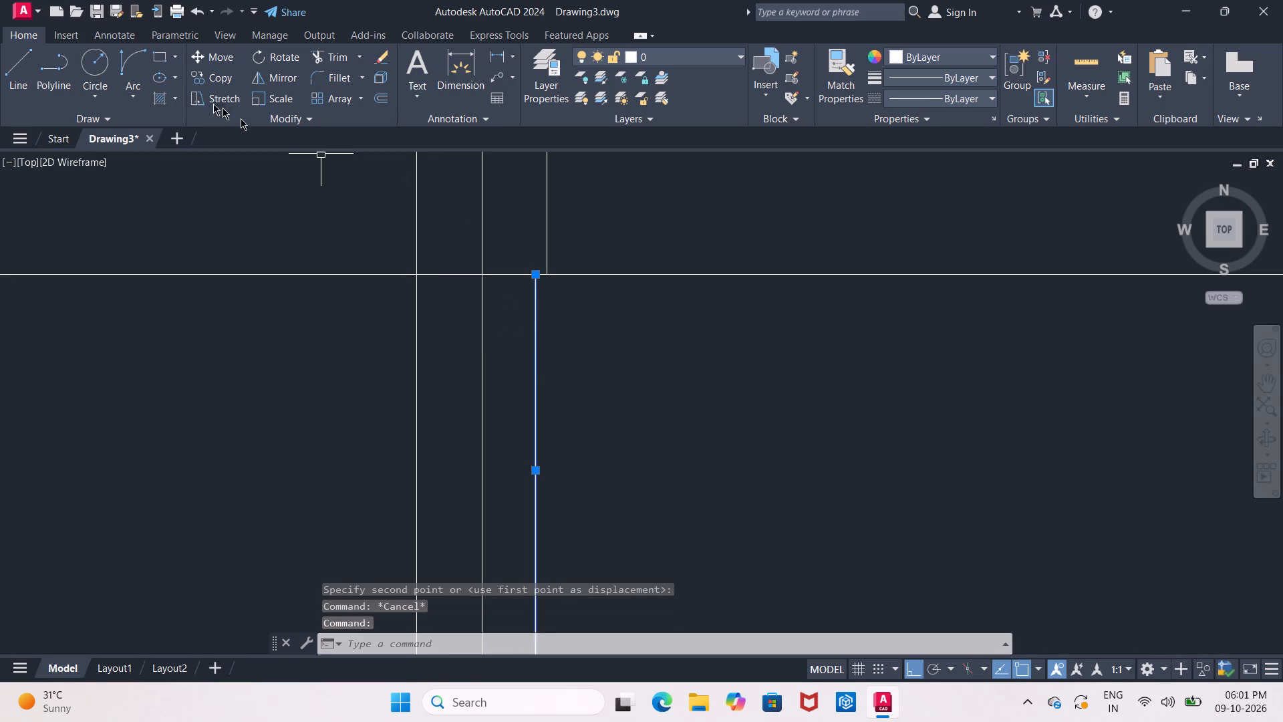
click(203, 97)
click(535, 279)
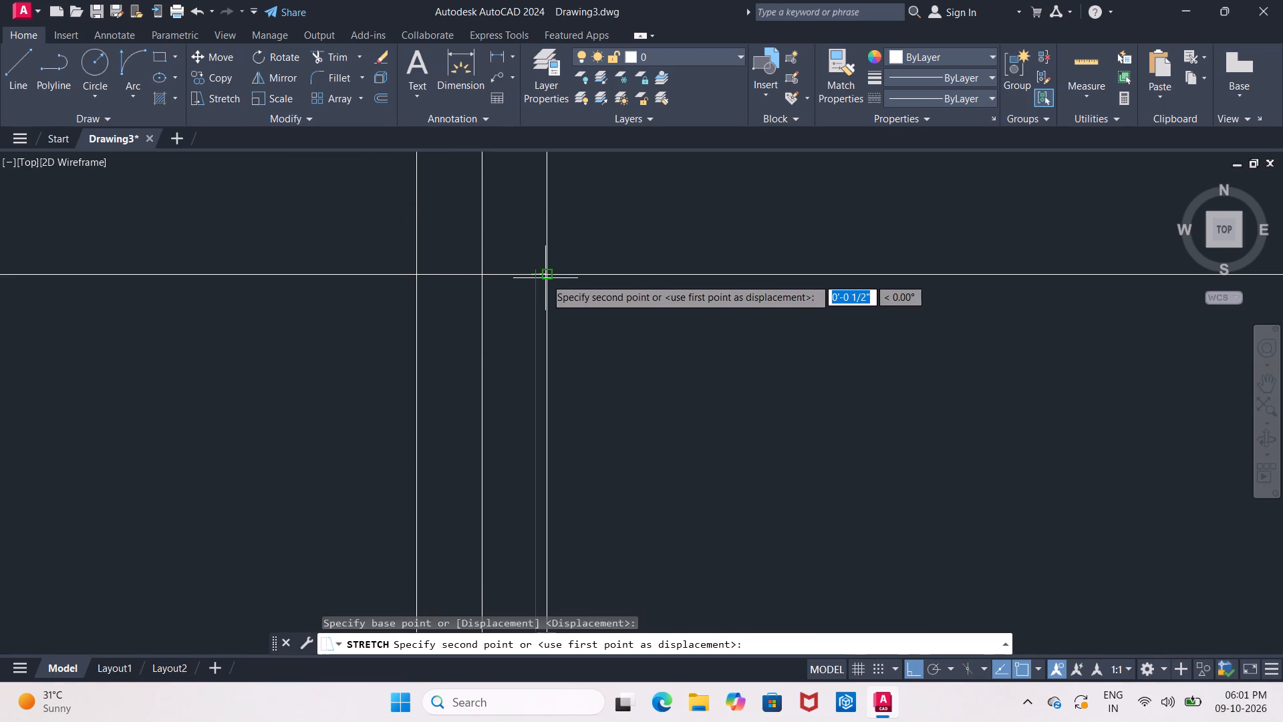
click(545, 278)
Trim the two short ledge lines' ends that protrude inside the widened top course, and end Trim.
scroll(557, 308, down, 3)
scroll(577, 370, down, 1)
middle_drag(577, 370, 571, 350)
scroll(573, 344, up, 3)
middle_click(585, 354)
key(Escape)
key(t)
key(r)
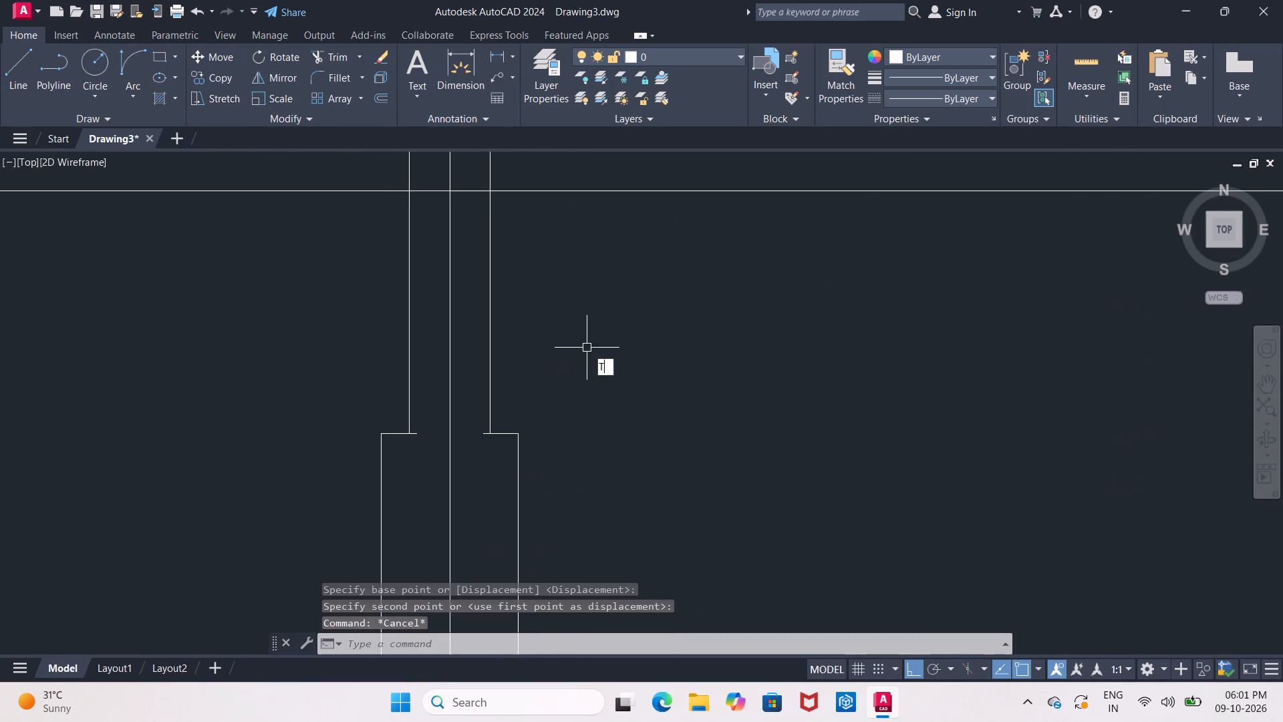
key(Return)
key(Return)
scroll(481, 423, up, 2)
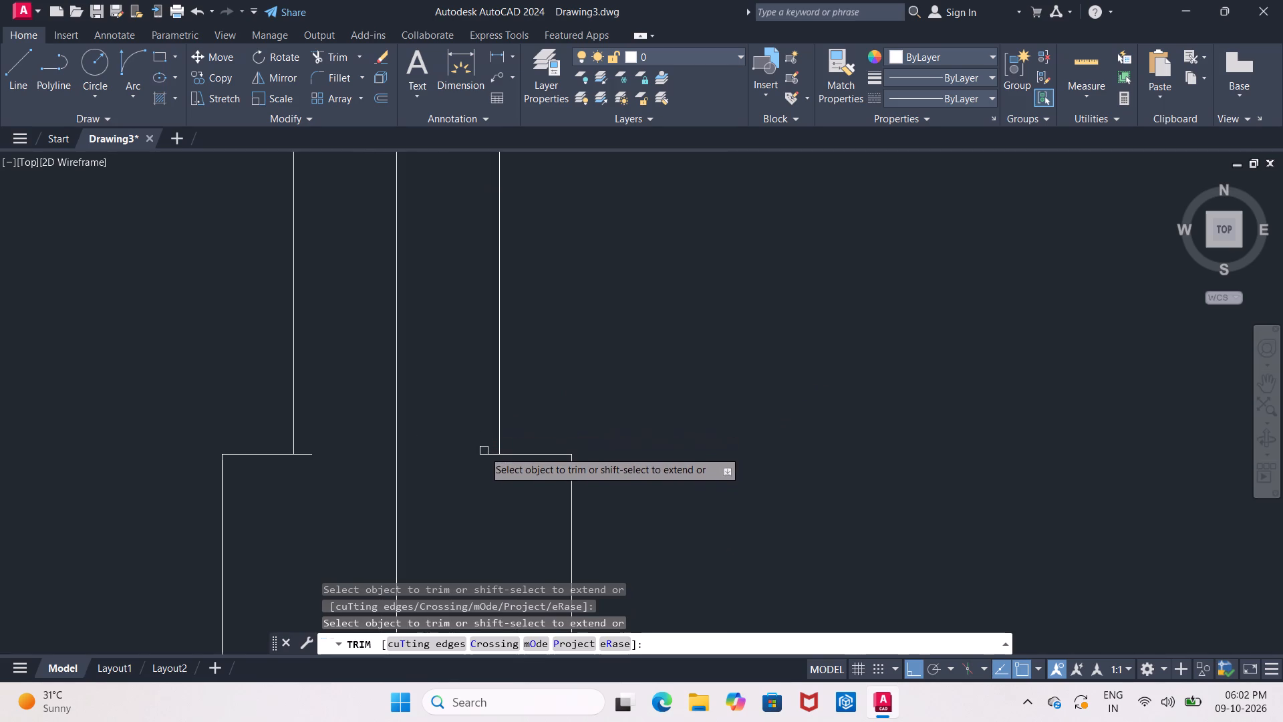
click(489, 456)
click(311, 451)
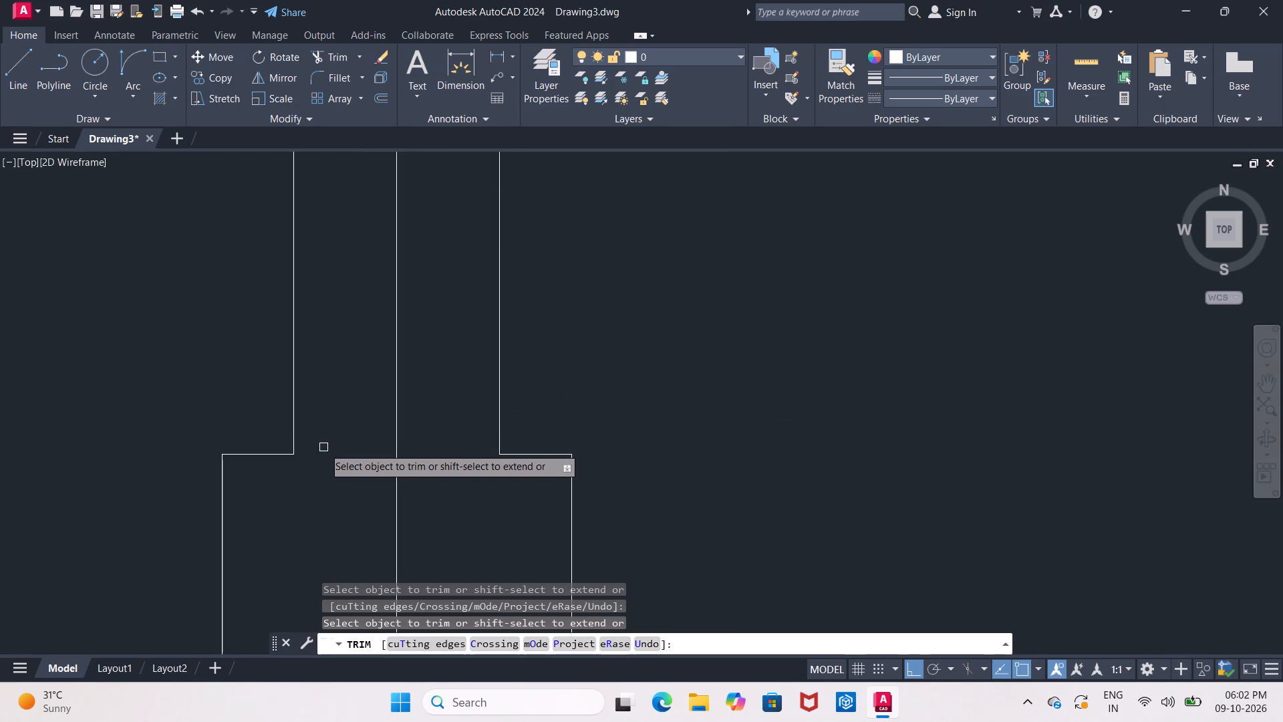
key(Escape)
Erase one centre line from the interior wall's foundation beside the stairs.
click(396, 449)
key(Delete)
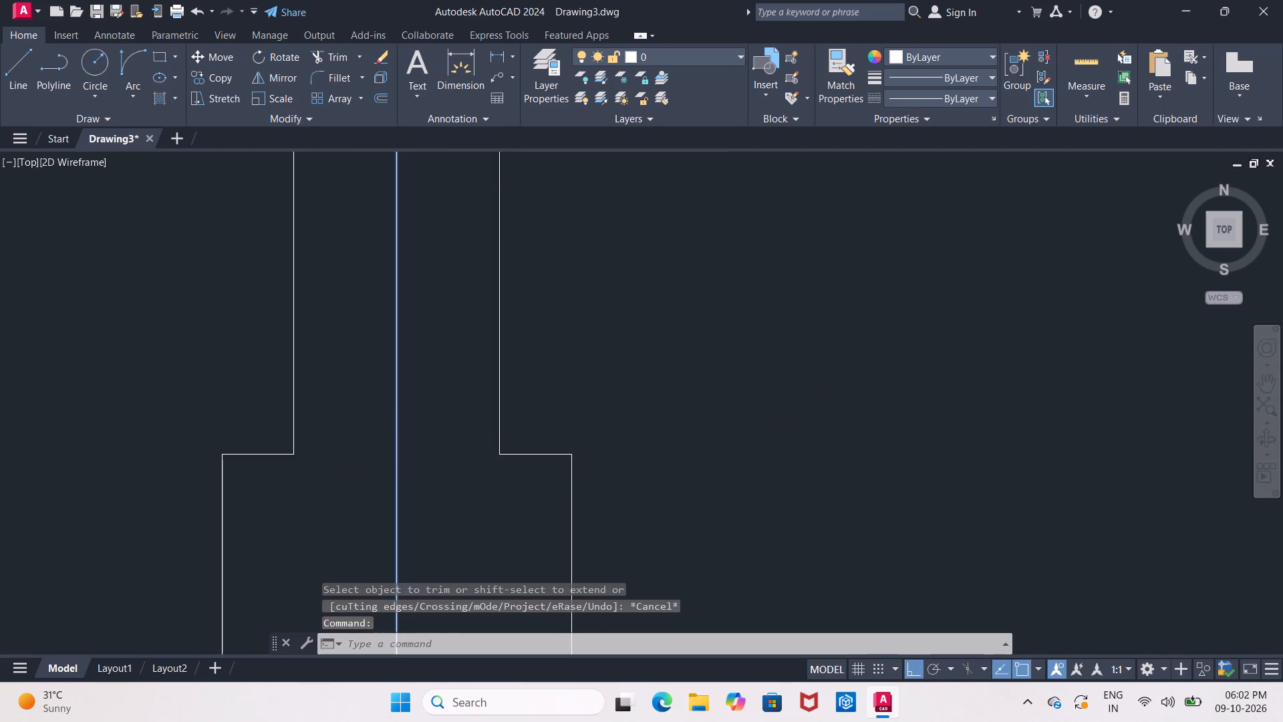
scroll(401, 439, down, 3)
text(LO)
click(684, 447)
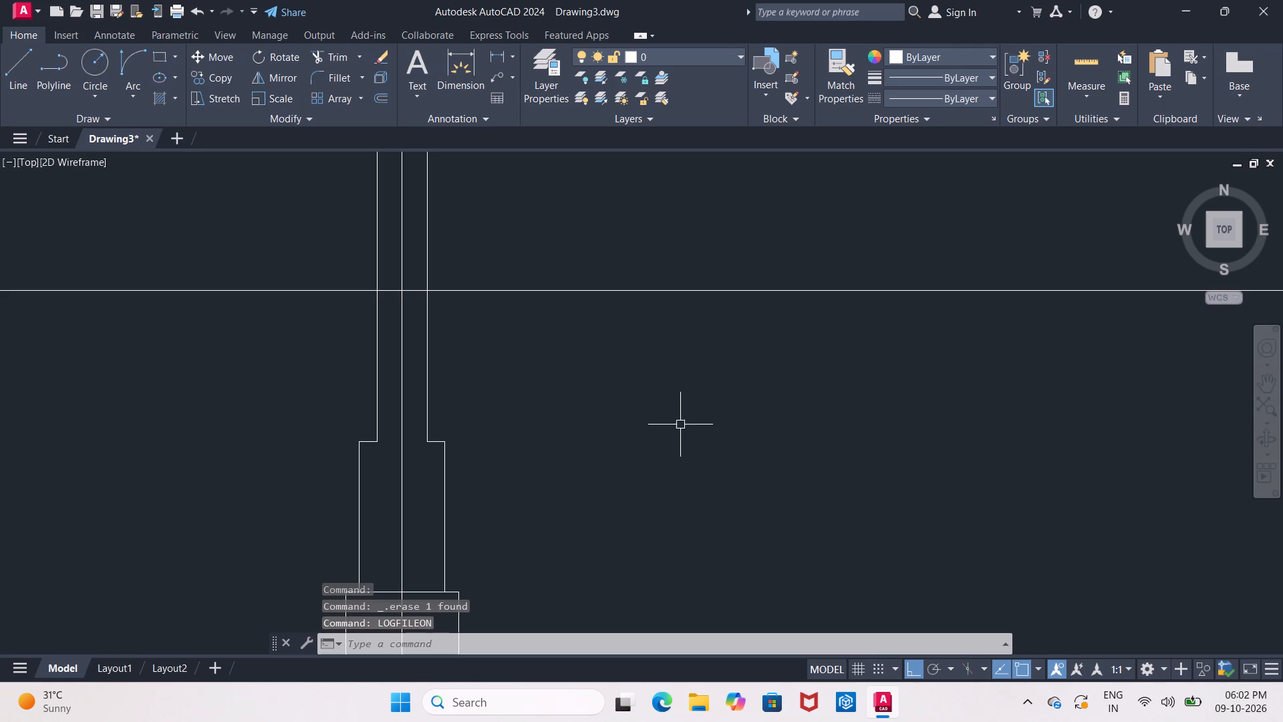
Erase both overlapping centre lines of the next foundation, under the wall between the two door bays.
middle_drag(680, 423, 515, 346)
scroll(516, 362, down, 2)
middle_drag(506, 380, 352, 354)
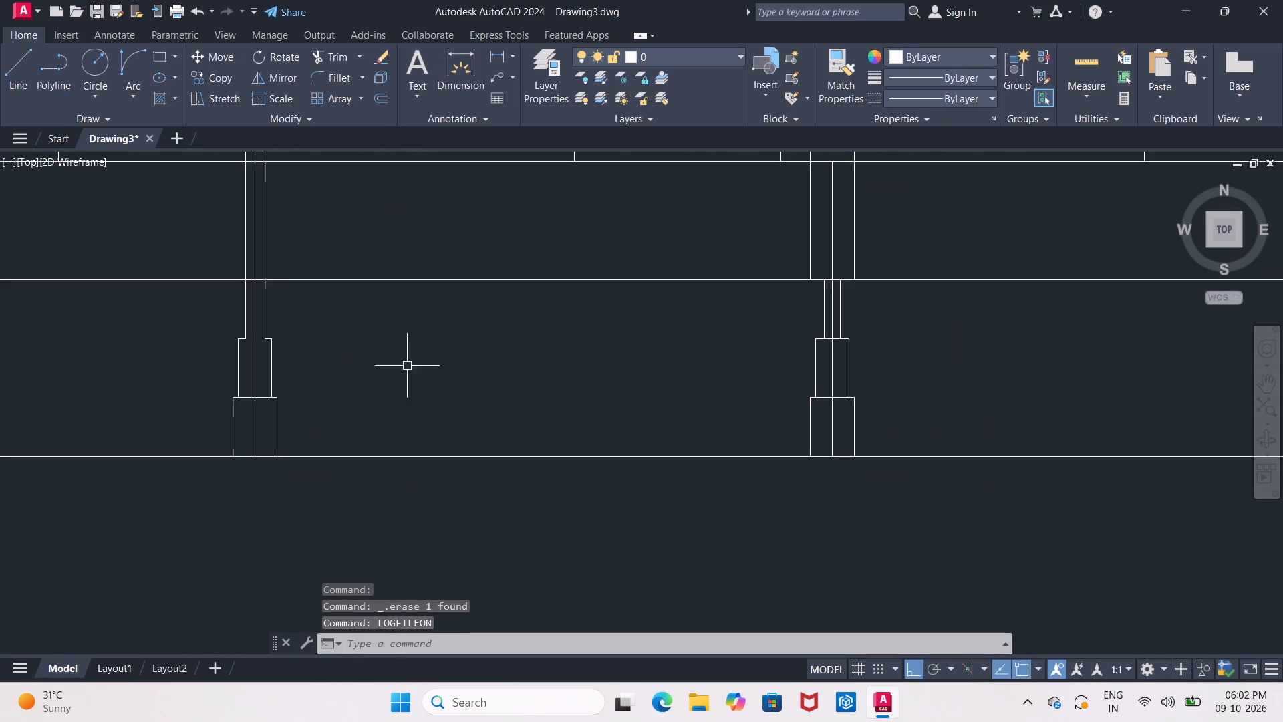
middle_drag(646, 348, 452, 350)
middle_drag(585, 339, 545, 344)
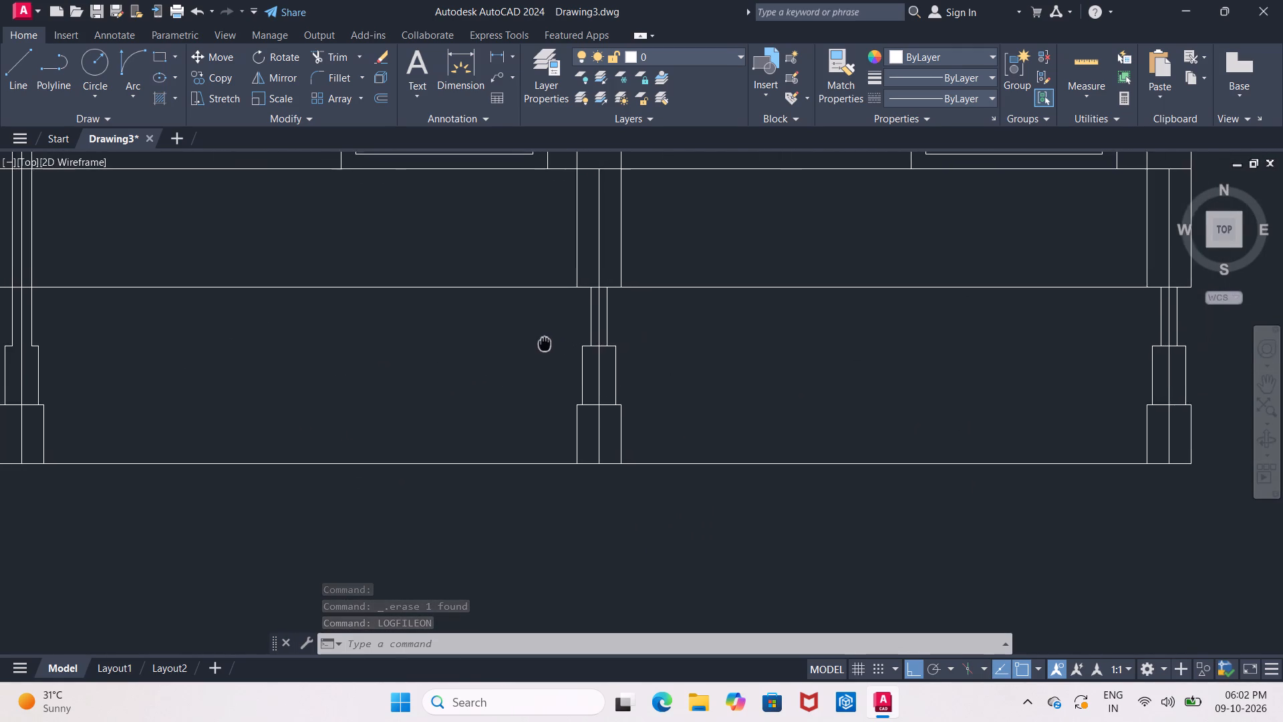
middle_drag(545, 344, 536, 345)
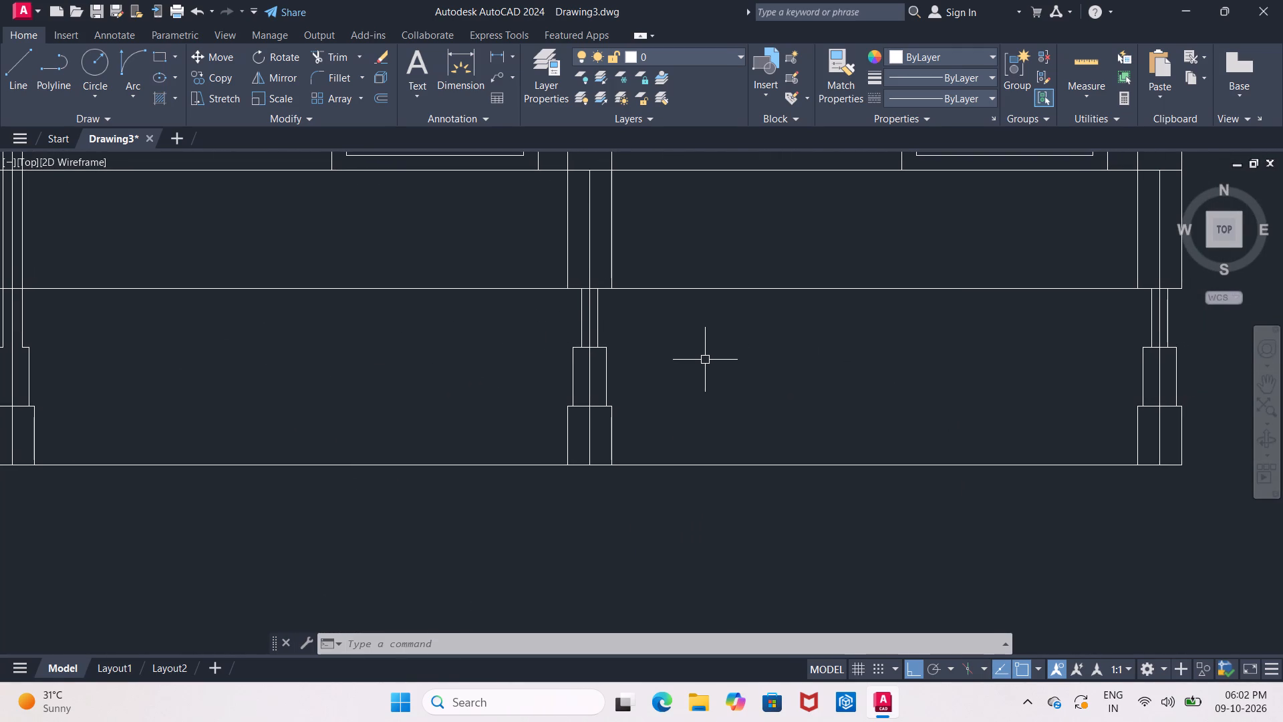
key(Escape)
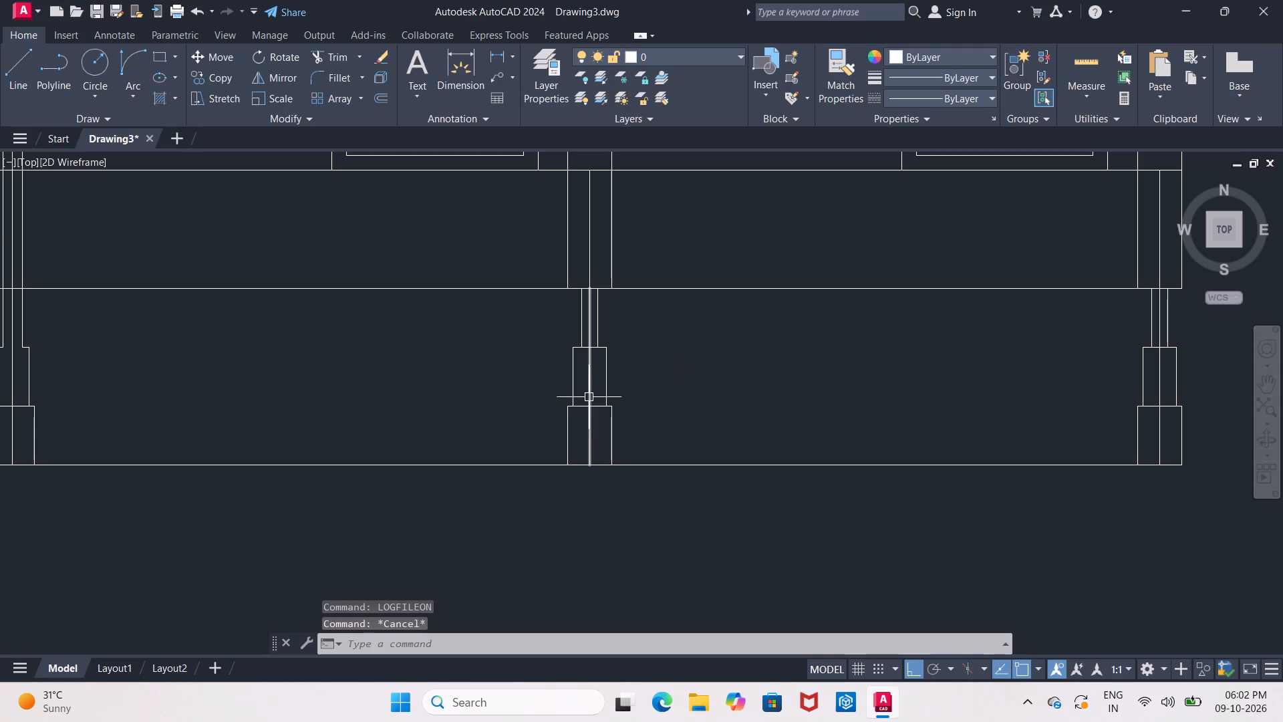
click(589, 396)
key(Delete)
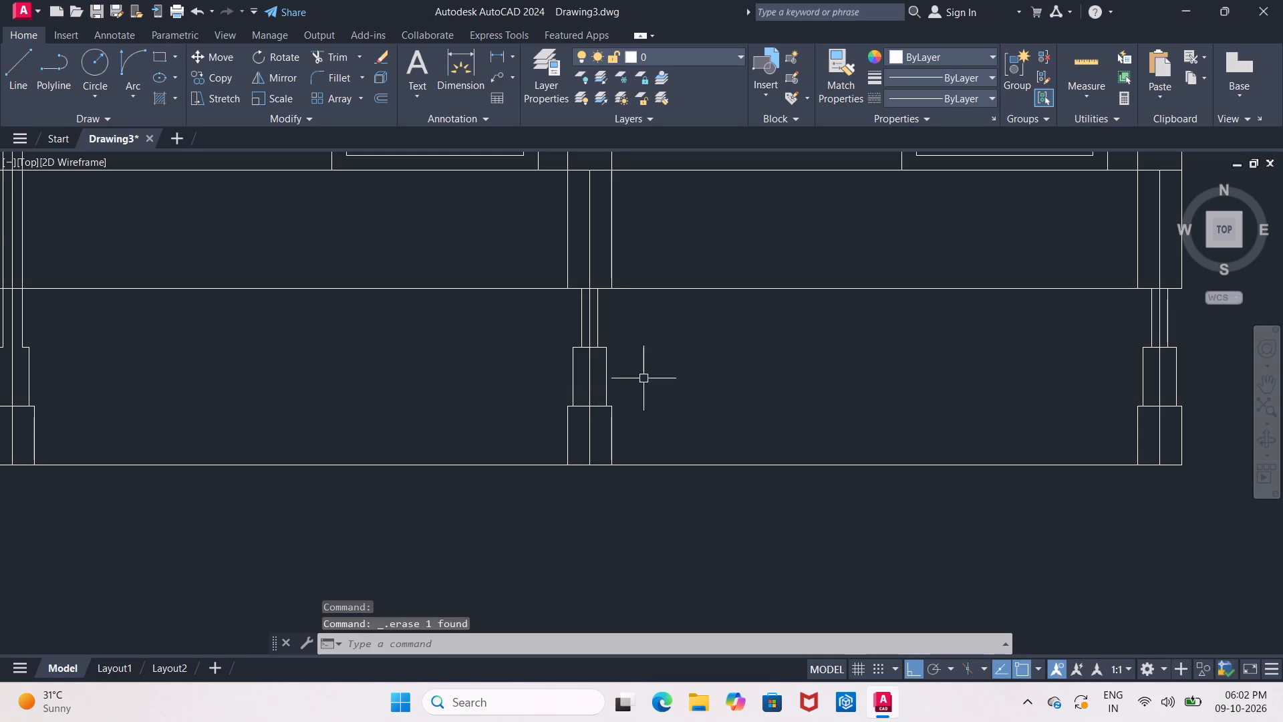
click(590, 391)
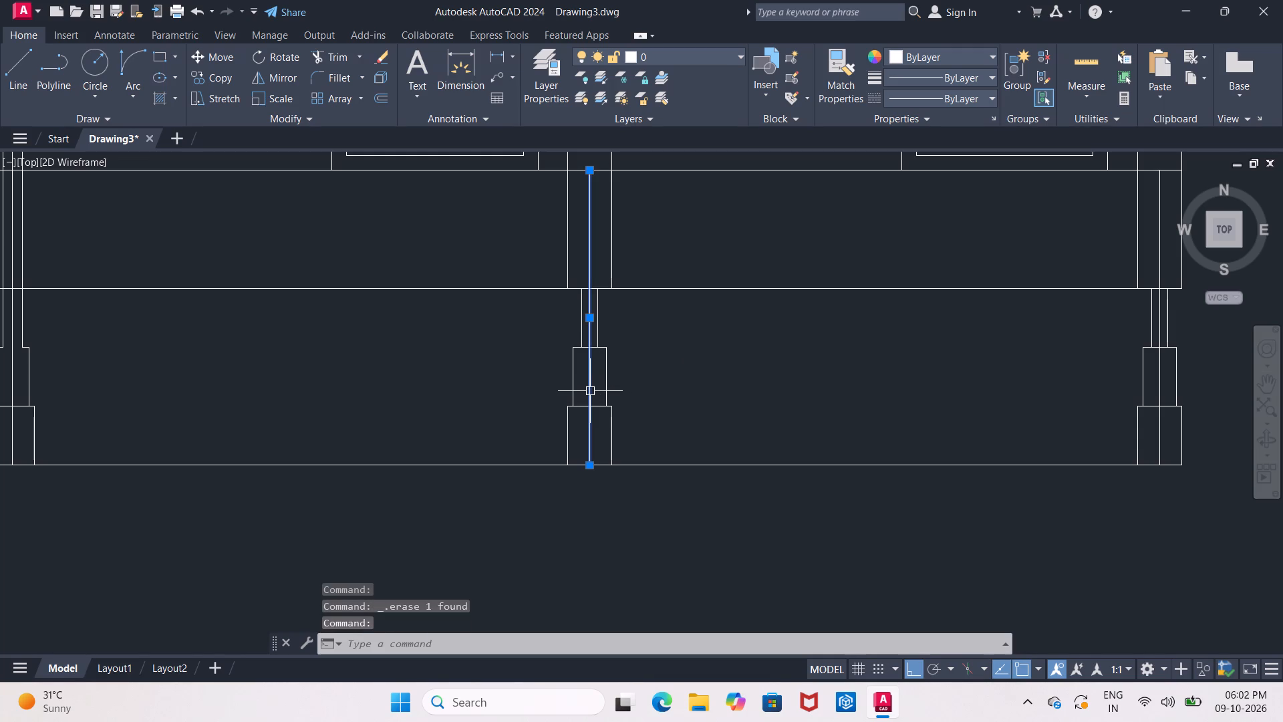
key(Delete)
Erase the stepped foundation outline under the staircase-side end wall, including its leftover short ledge lines, keeping the long base line.
scroll(604, 386, down, 2)
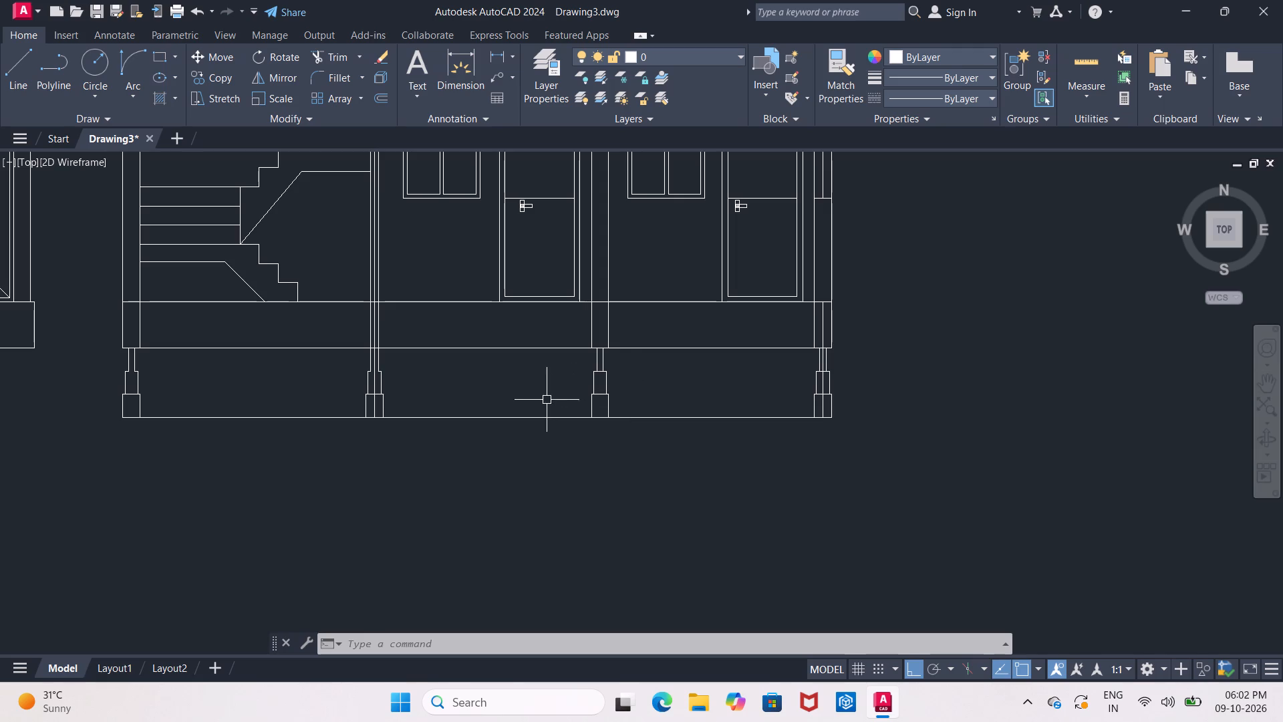
scroll(155, 374, up, 2)
middle_drag(181, 366, 449, 366)
click(372, 353)
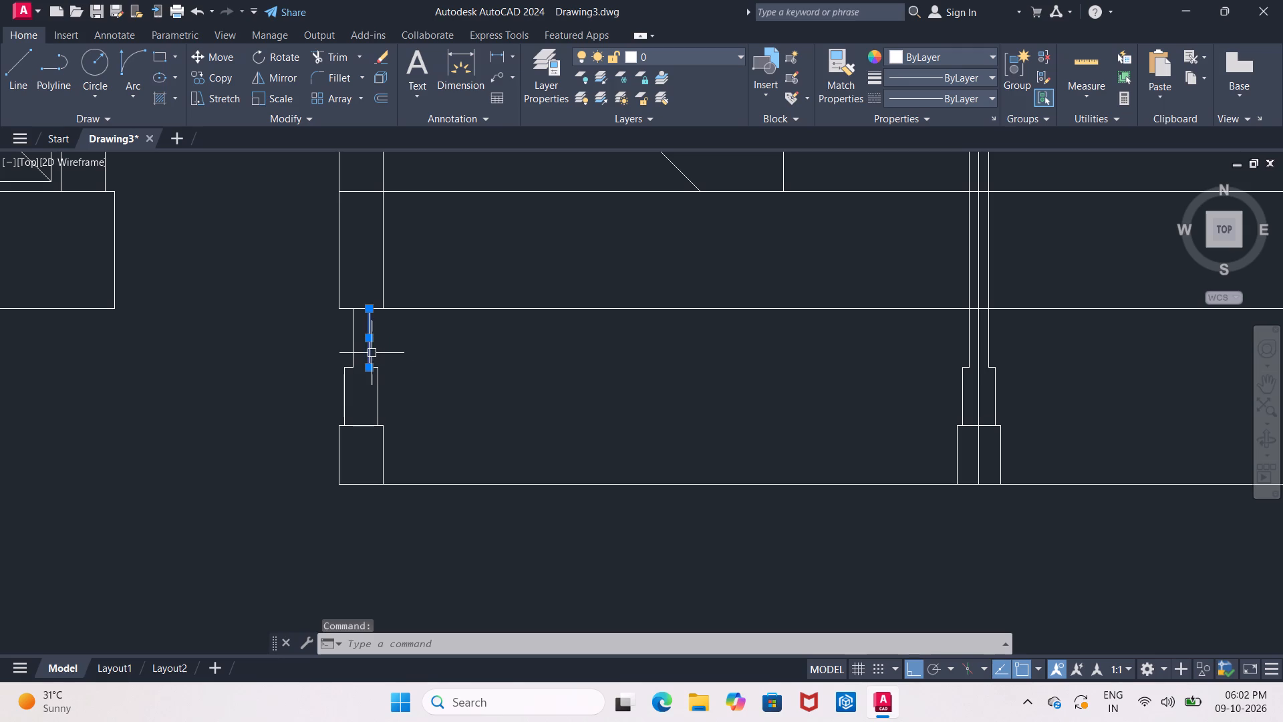
click(353, 354)
click(343, 380)
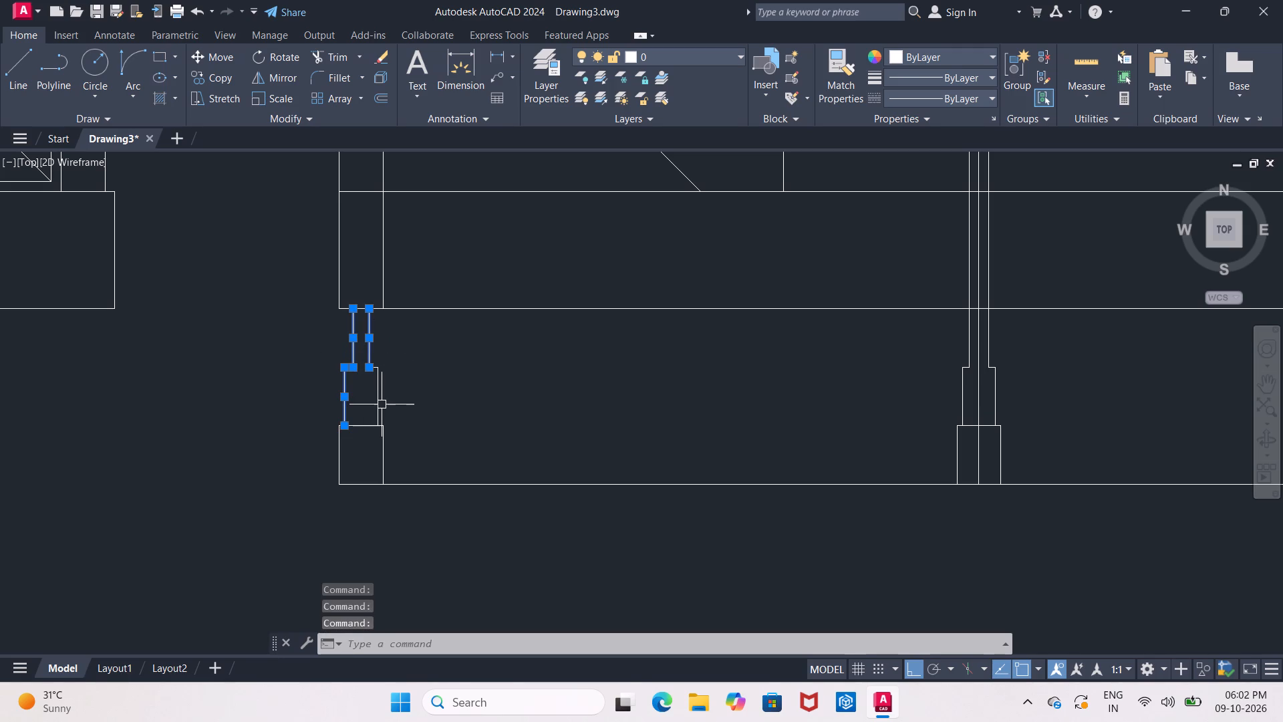
click(378, 404)
click(383, 468)
click(364, 426)
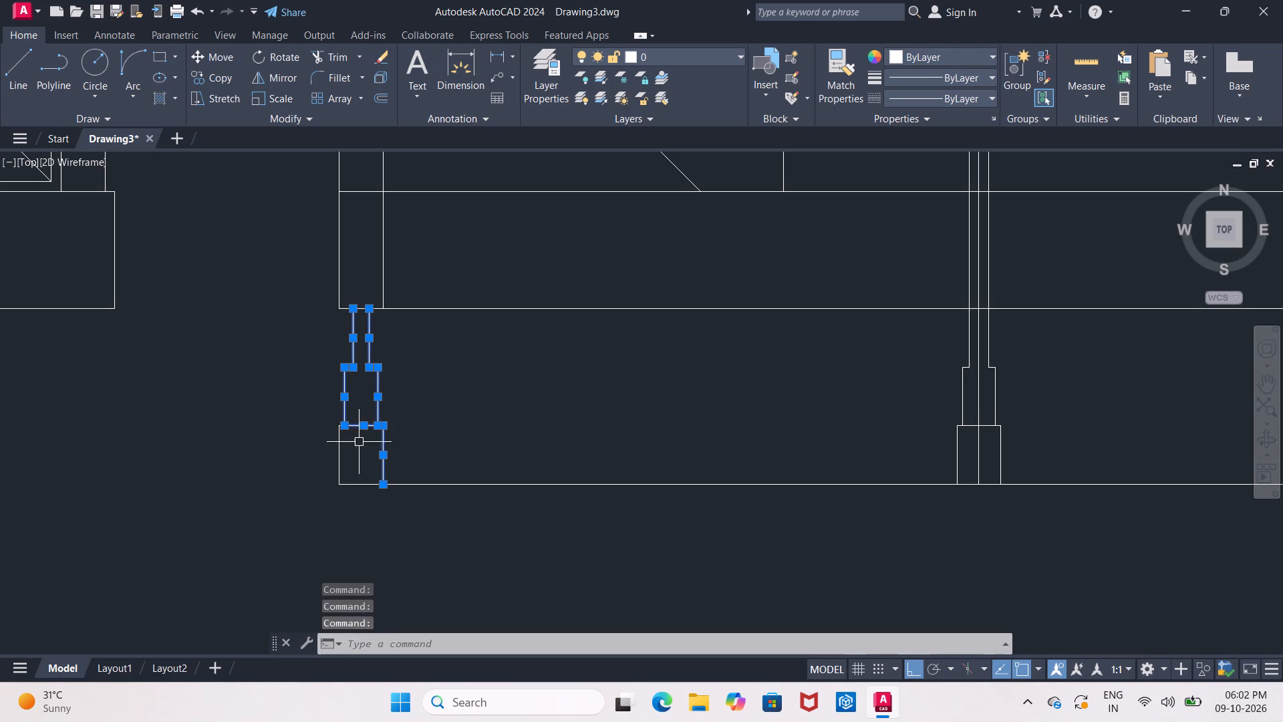
click(343, 459)
key(Delete)
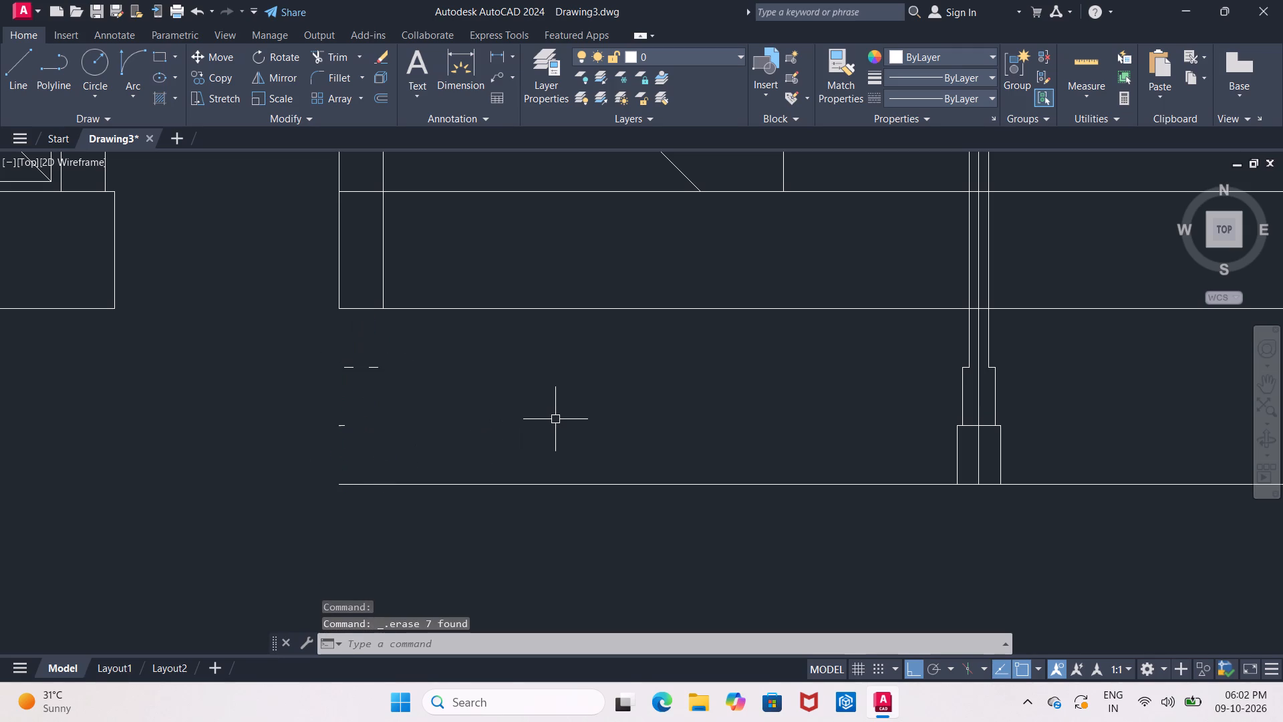
drag(311, 356, 298, 358)
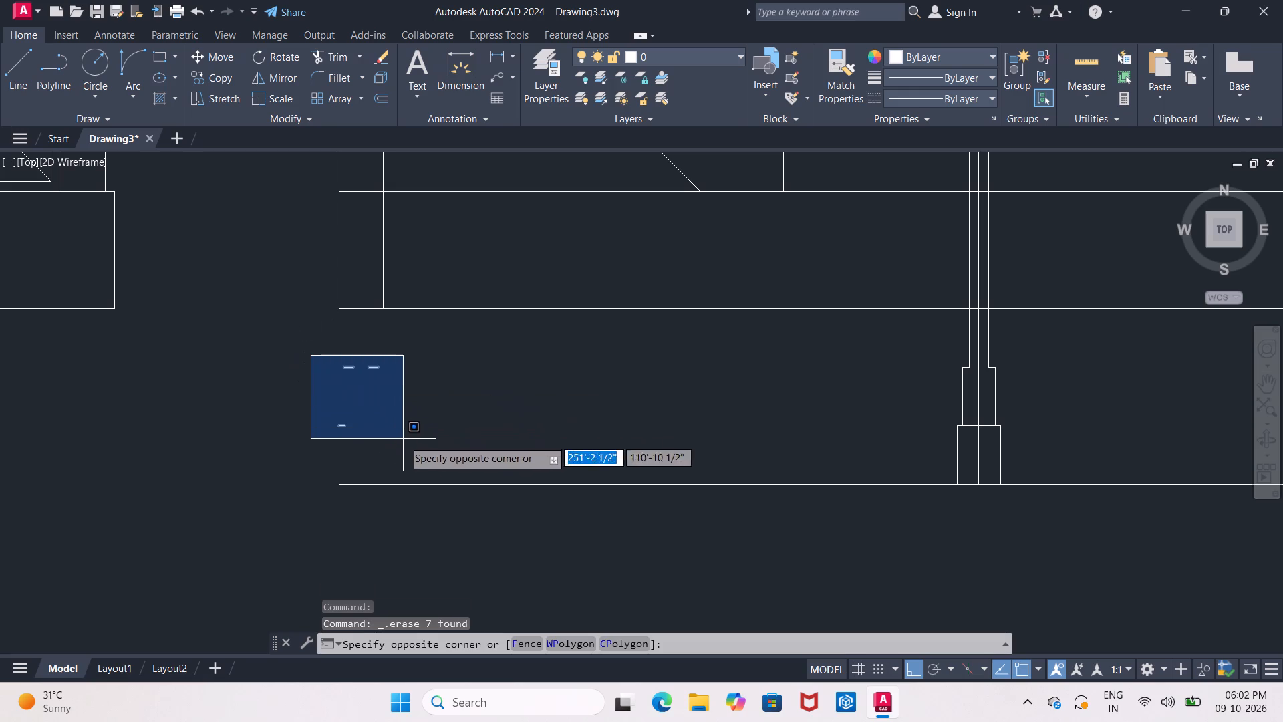
click(403, 439)
key(Delete)
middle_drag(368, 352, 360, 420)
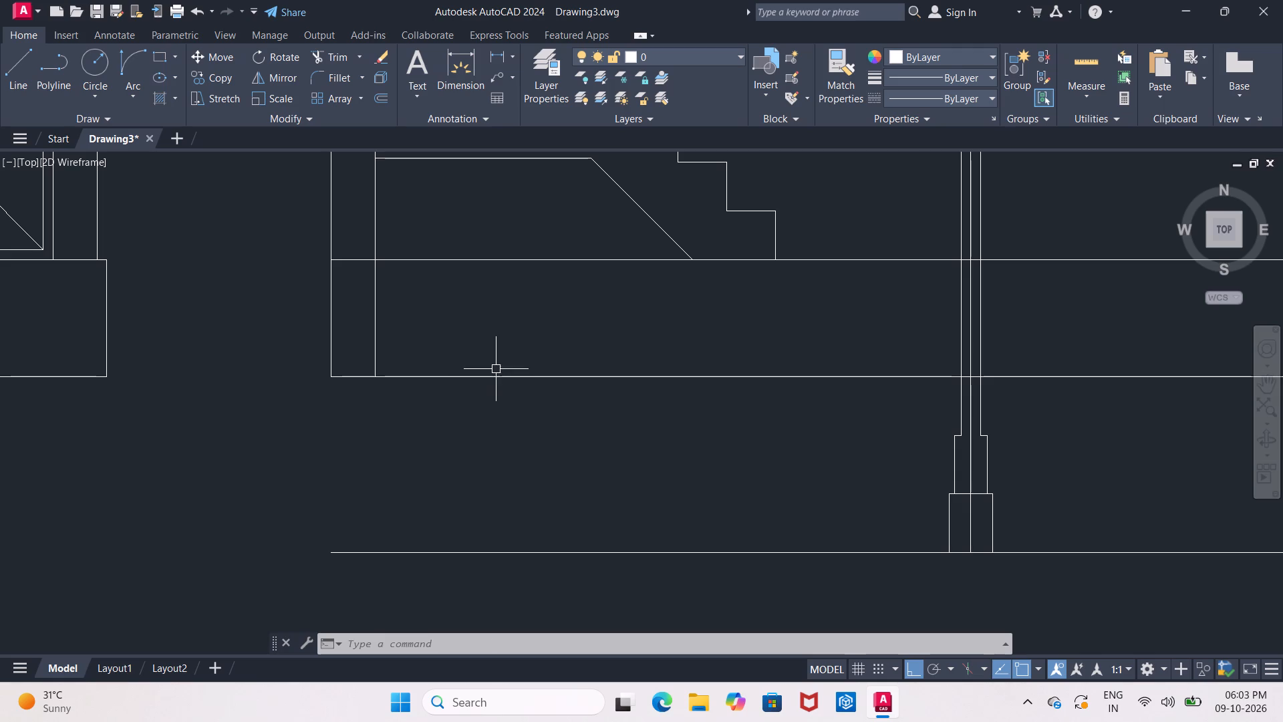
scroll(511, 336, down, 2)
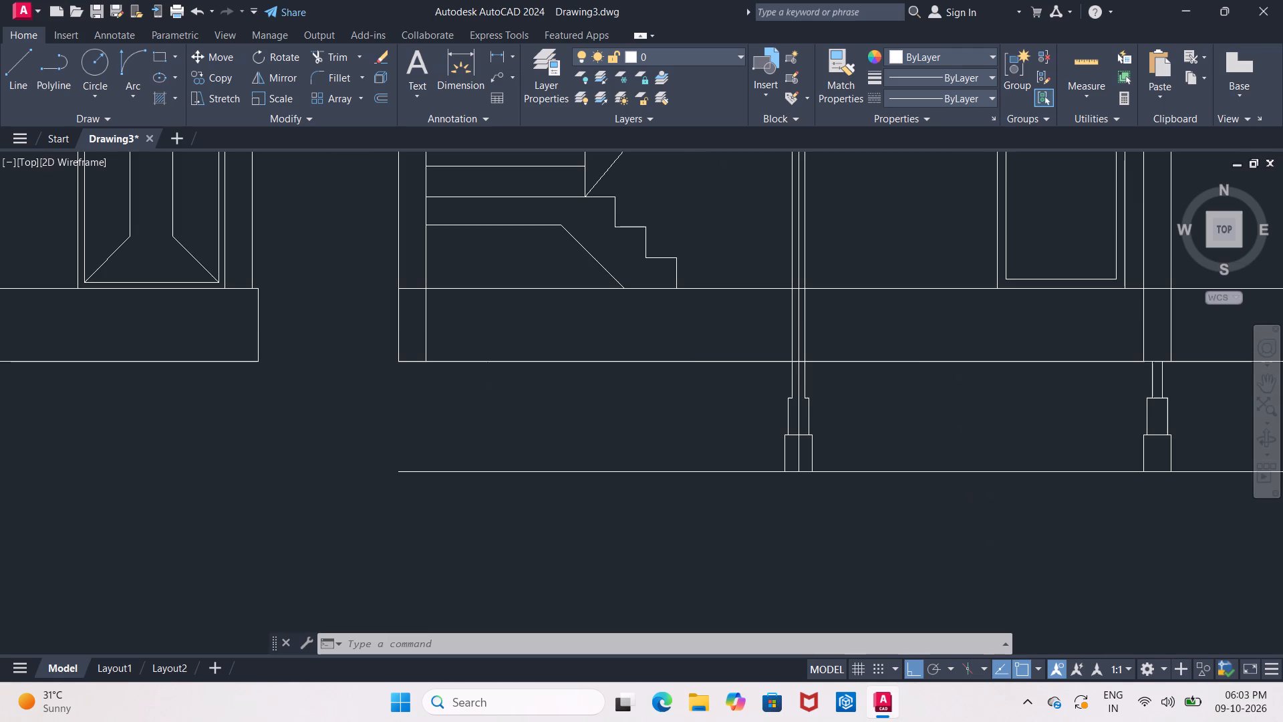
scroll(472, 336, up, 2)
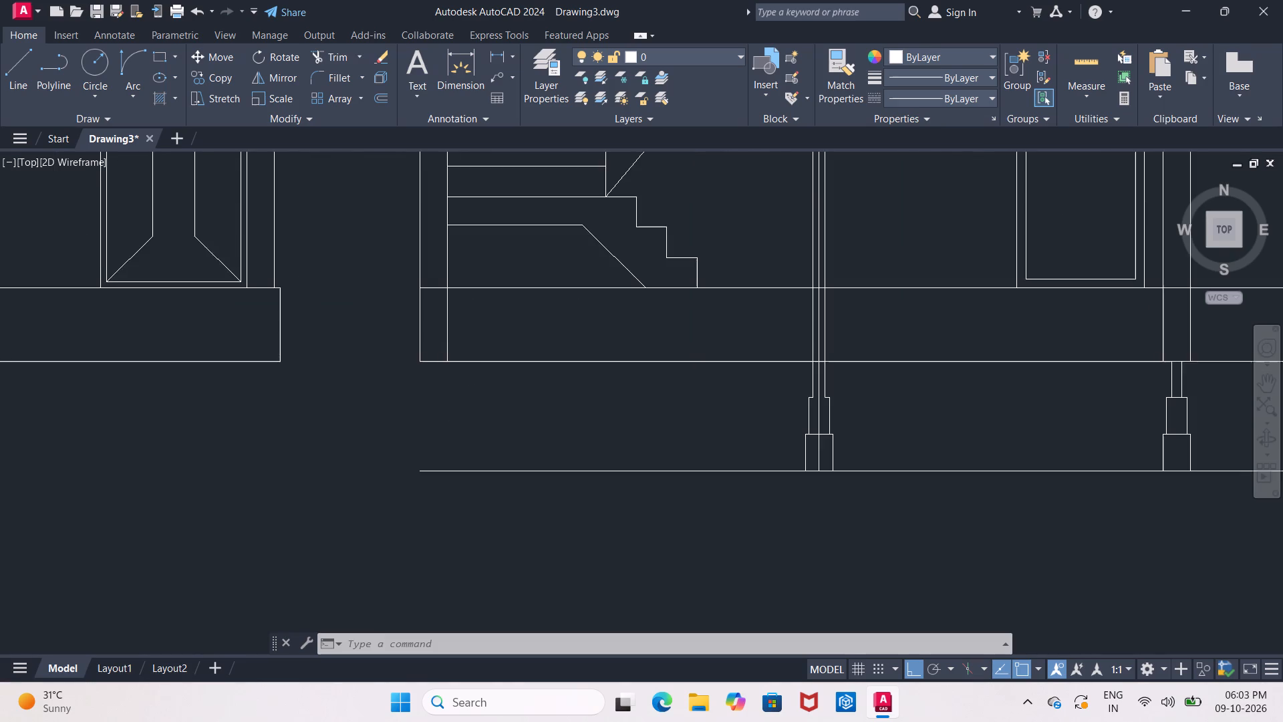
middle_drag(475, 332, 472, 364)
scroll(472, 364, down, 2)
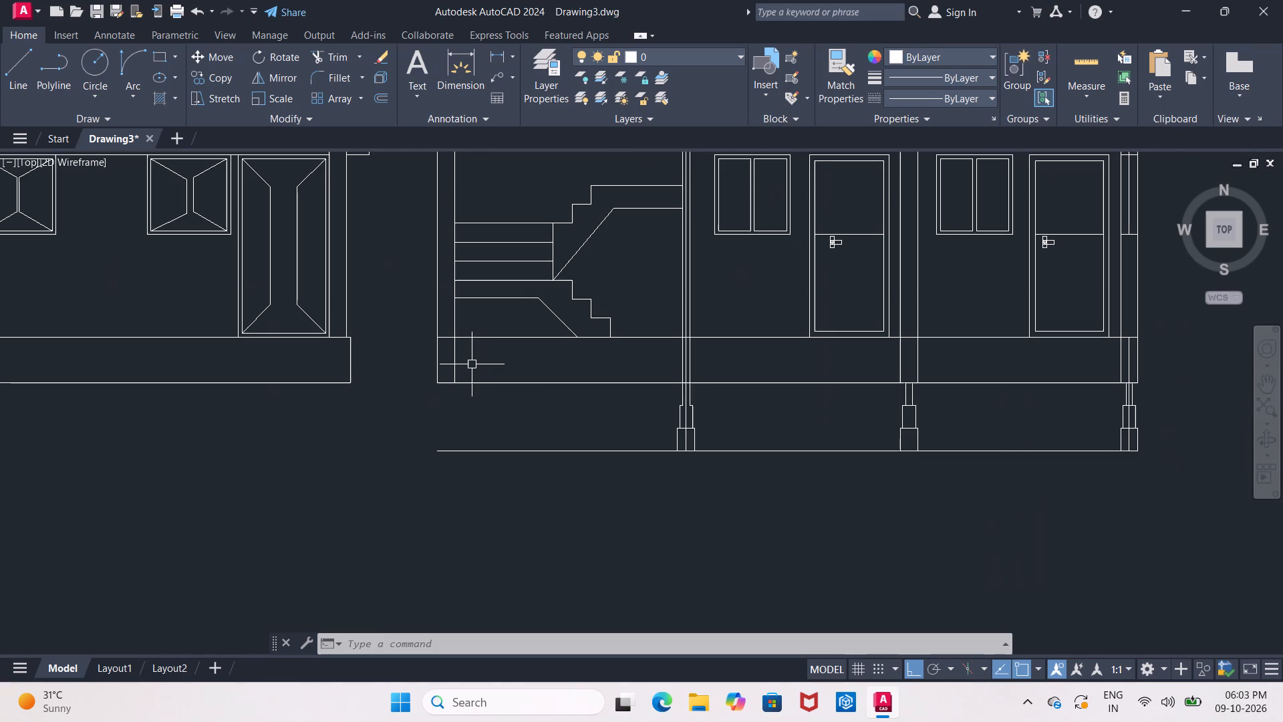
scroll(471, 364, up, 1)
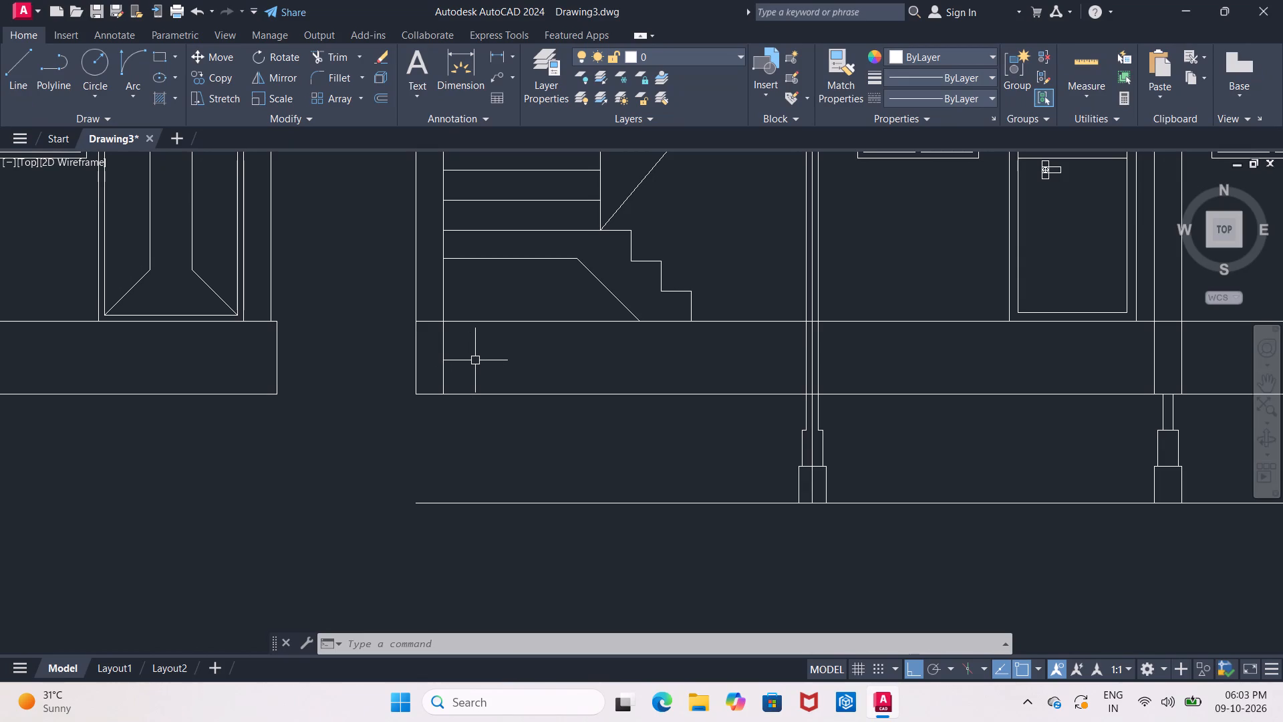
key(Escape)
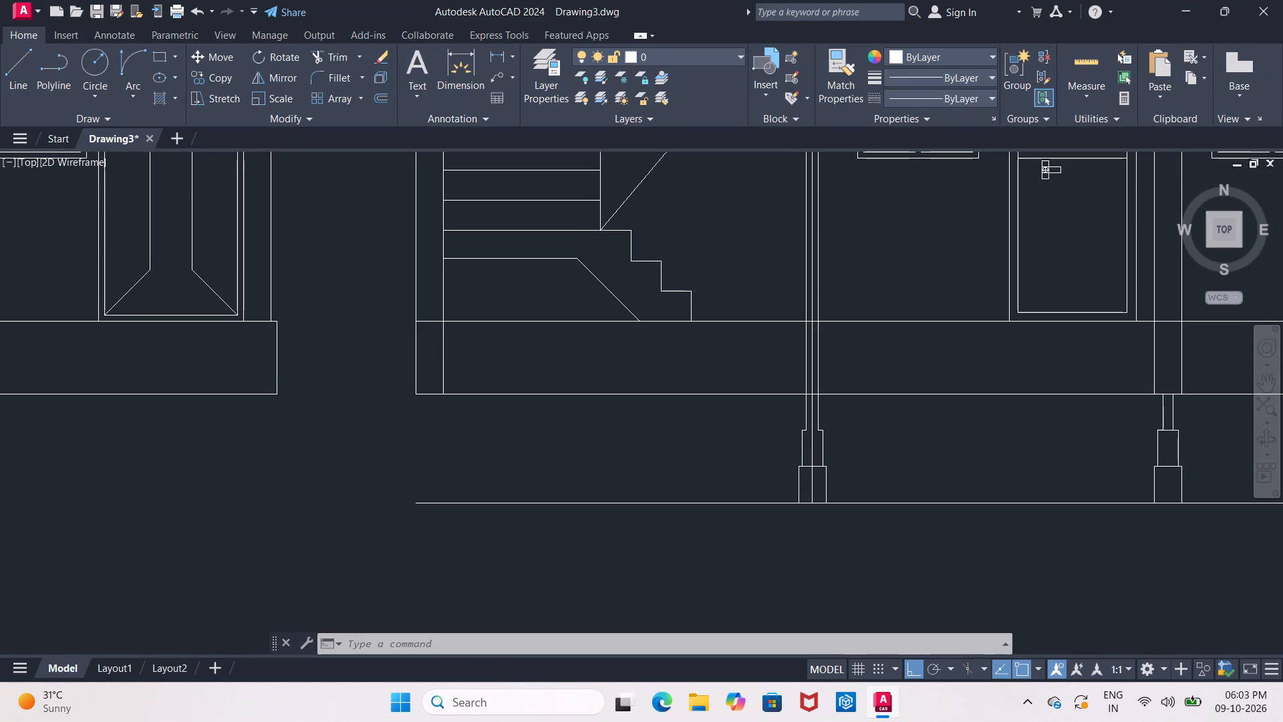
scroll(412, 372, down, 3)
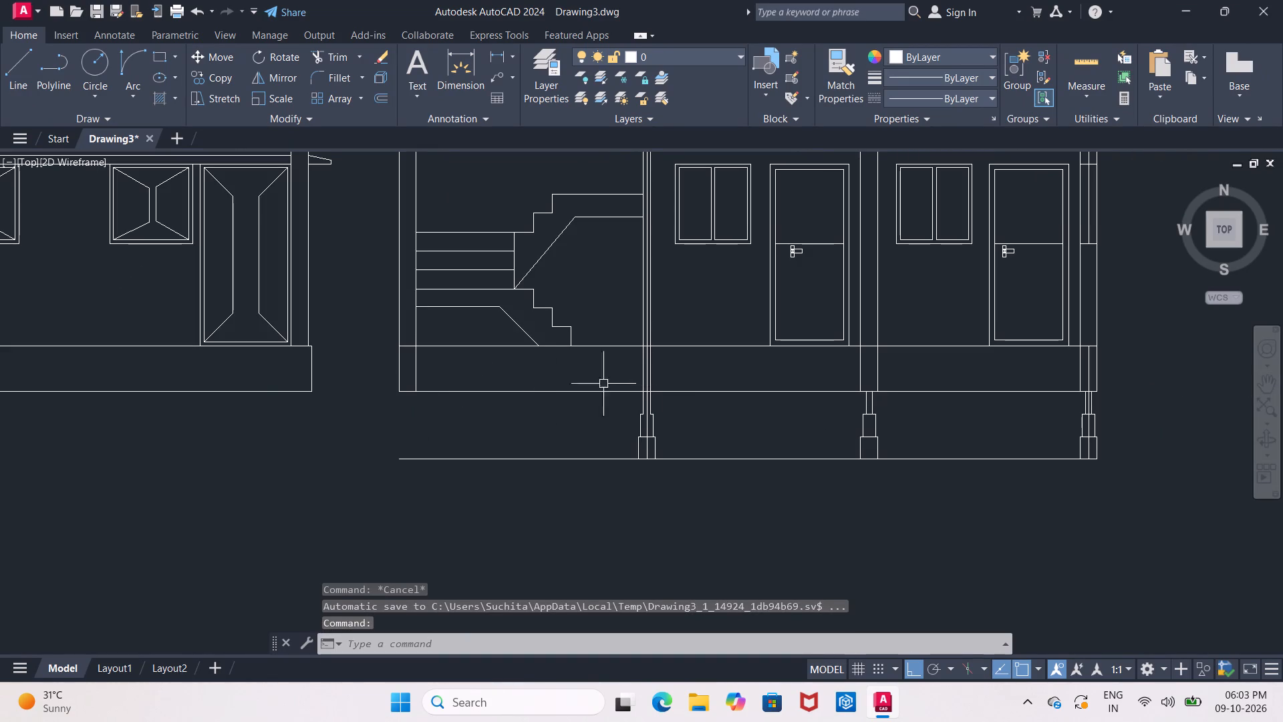
Divide 3 by 3 in Calculator, then clear and close it.
key(3)
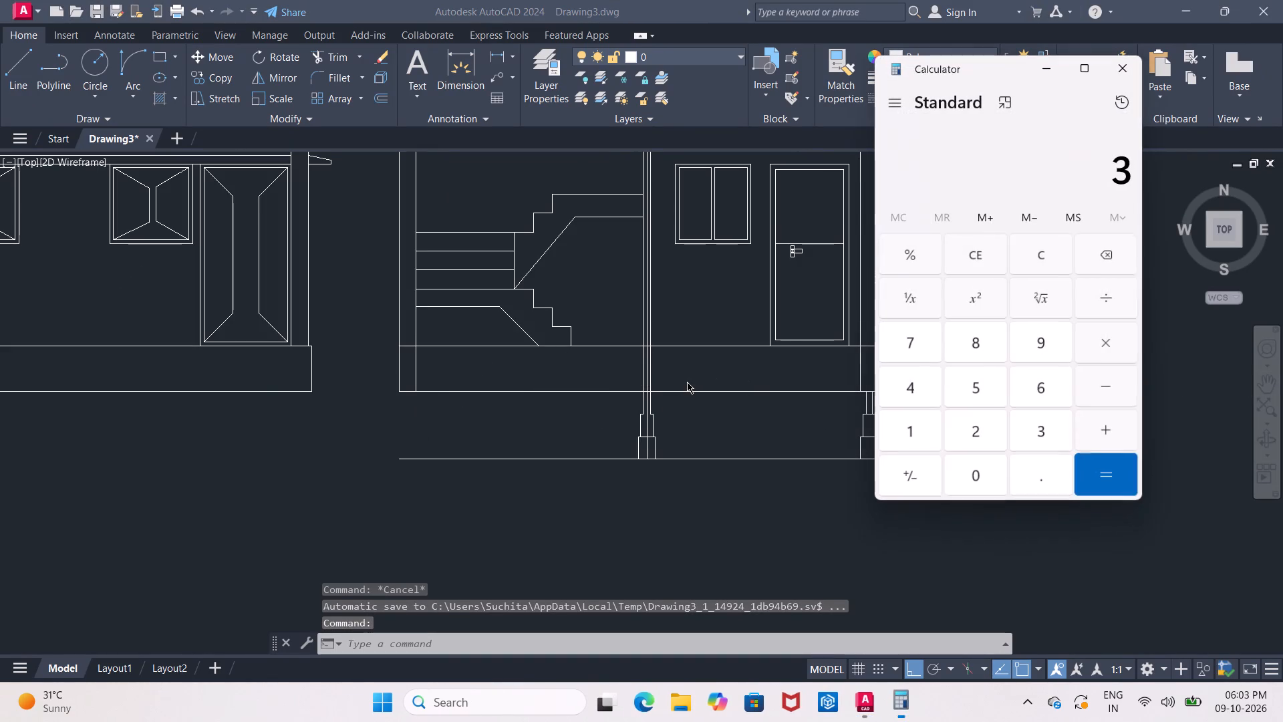
text(/3)
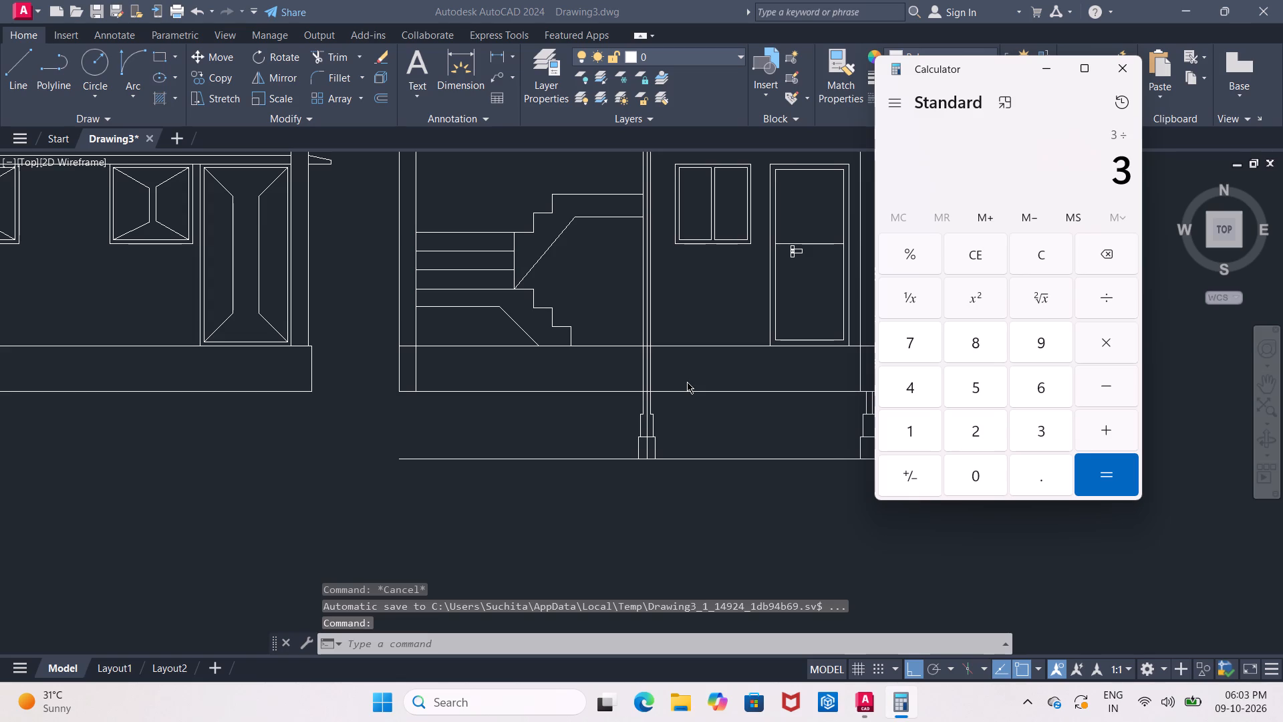
key(Return)
key(Escape)
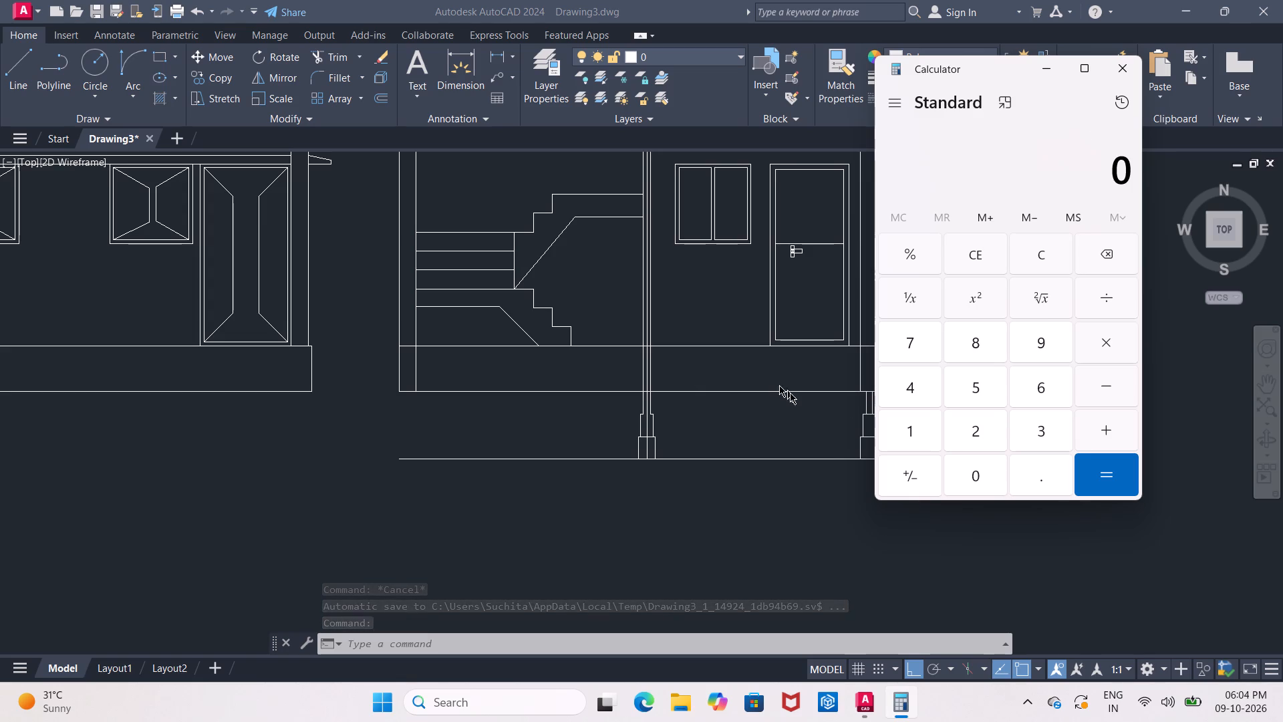
click(1119, 77)
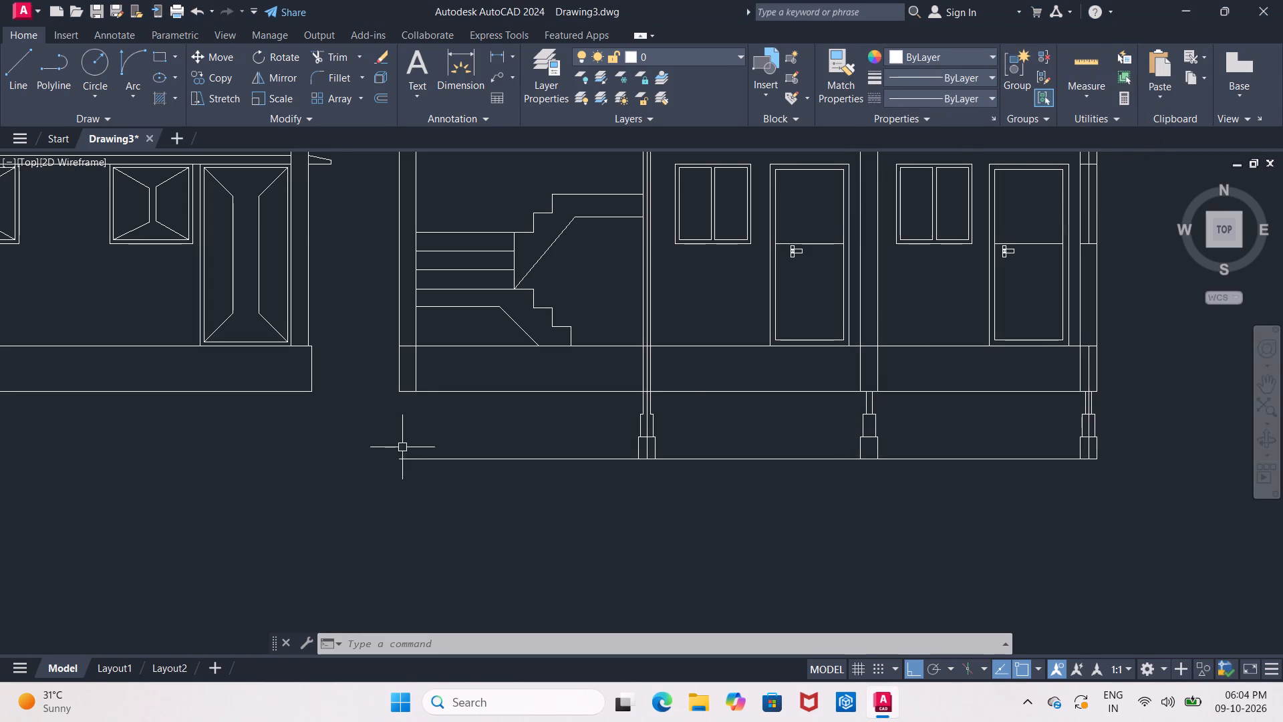
Offset the plinth's bottom line 1' downward, and offset that copy another 1' downward toward the foundation base line, ending Offset.
scroll(402, 440, up, 2)
middle_drag(408, 437, 388, 404)
key(Escape)
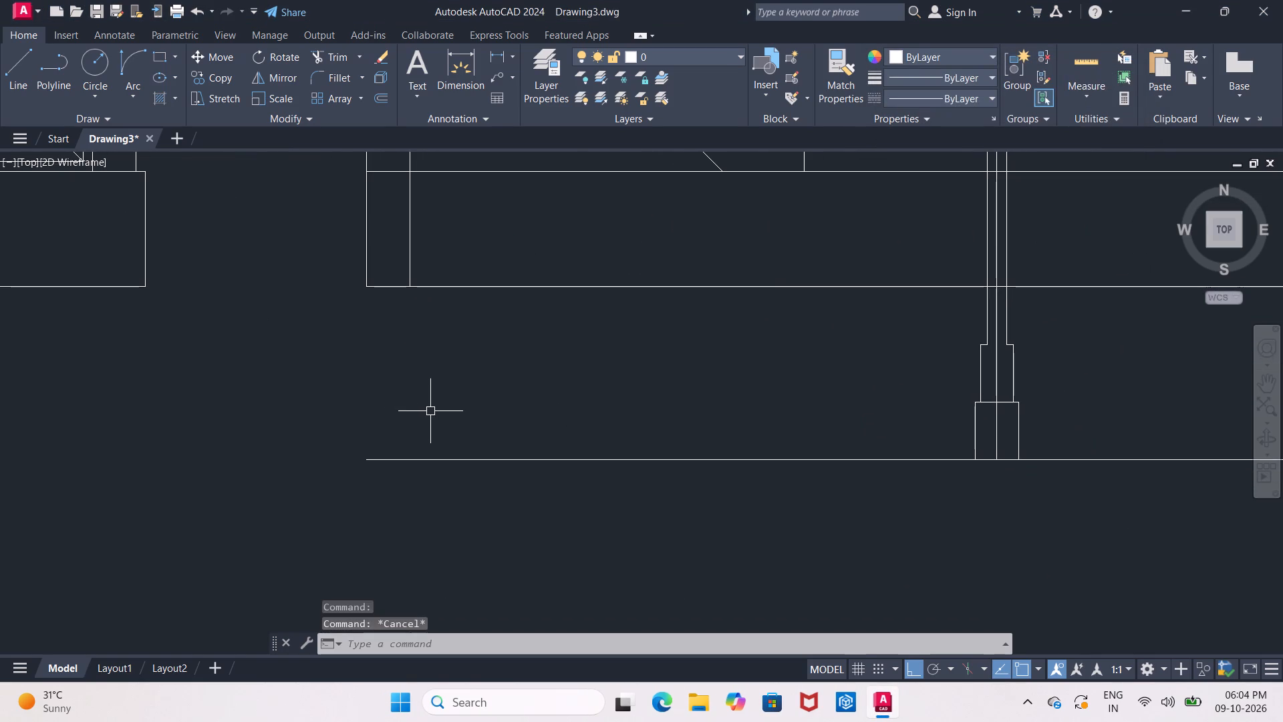
key(o)
key(Return)
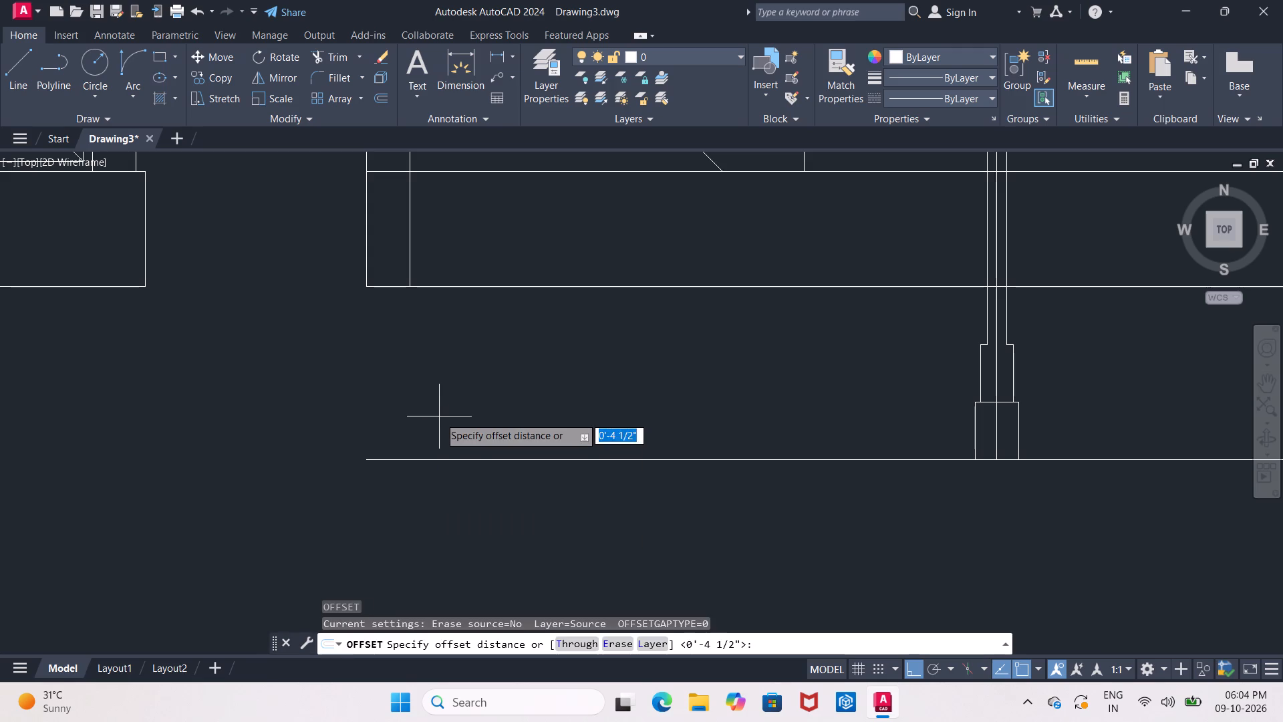
text(1')
key(Return)
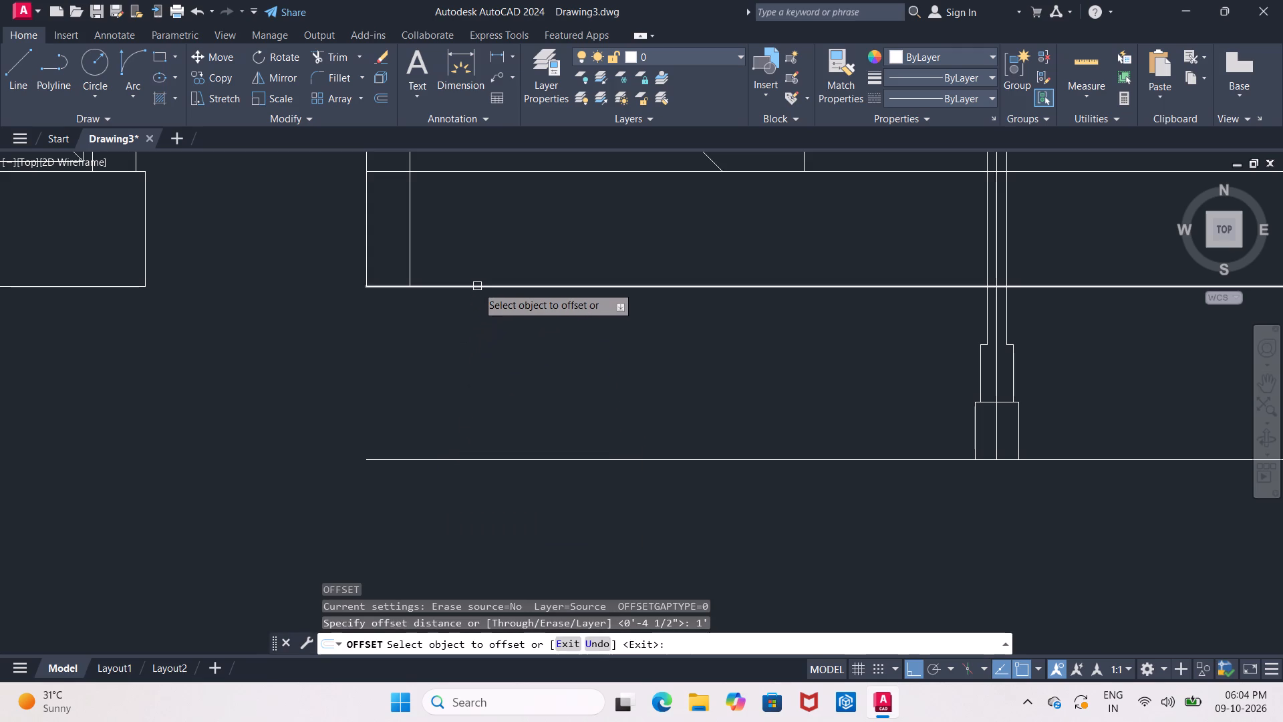
click(477, 286)
click(474, 341)
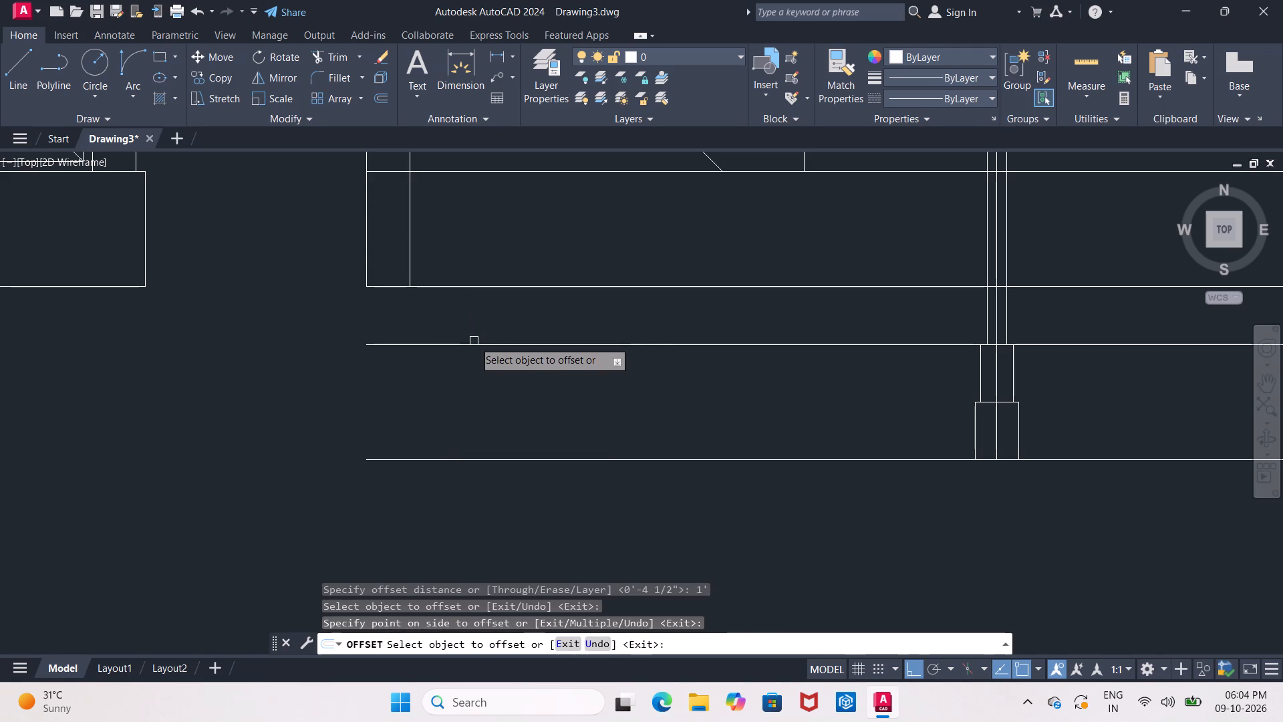
click(474, 346)
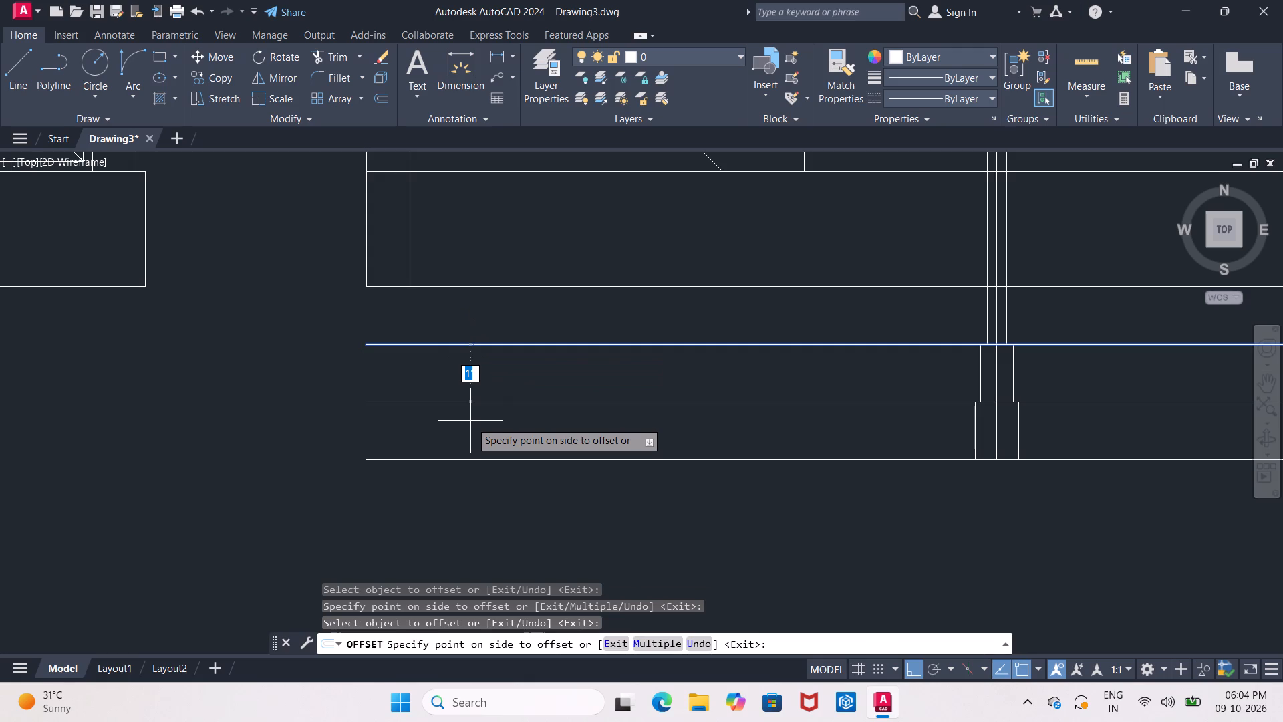
click(470, 421)
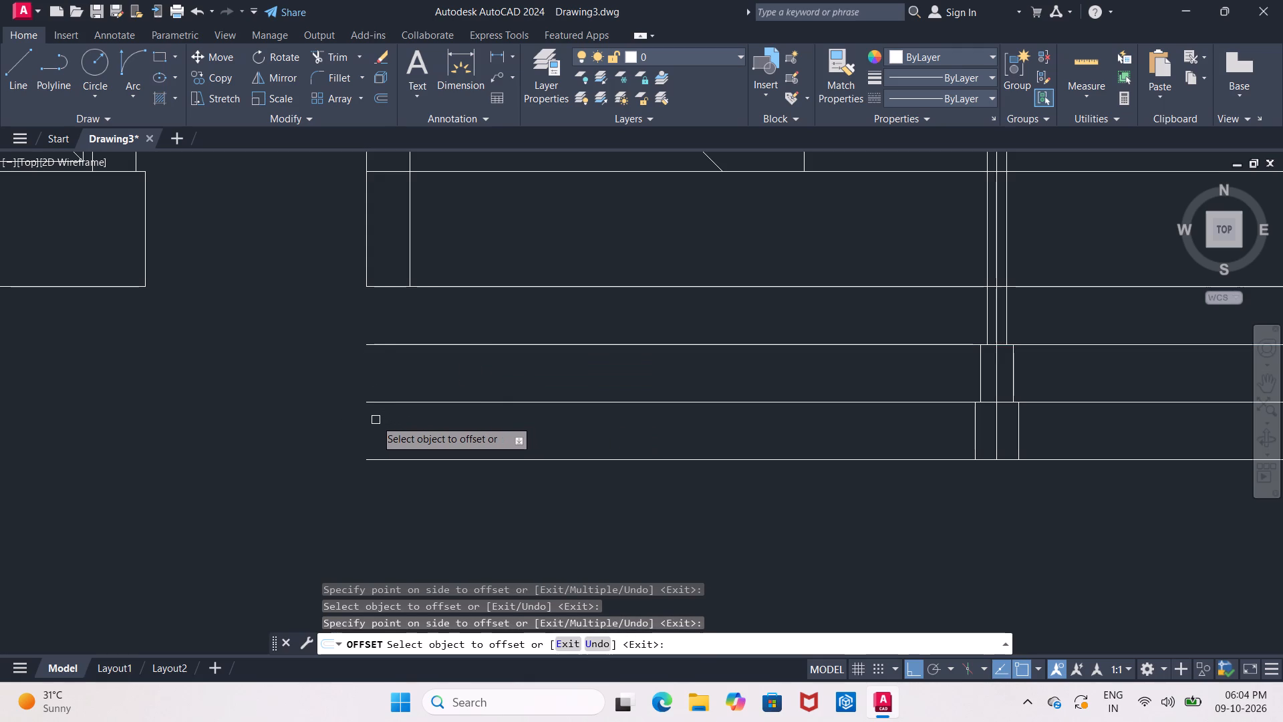
key(Escape)
Stretch the outer ends of the two offset lines and the base line beyond the staircase-side end wall, each lower line reaching farther.
click(430, 342)
click(368, 347)
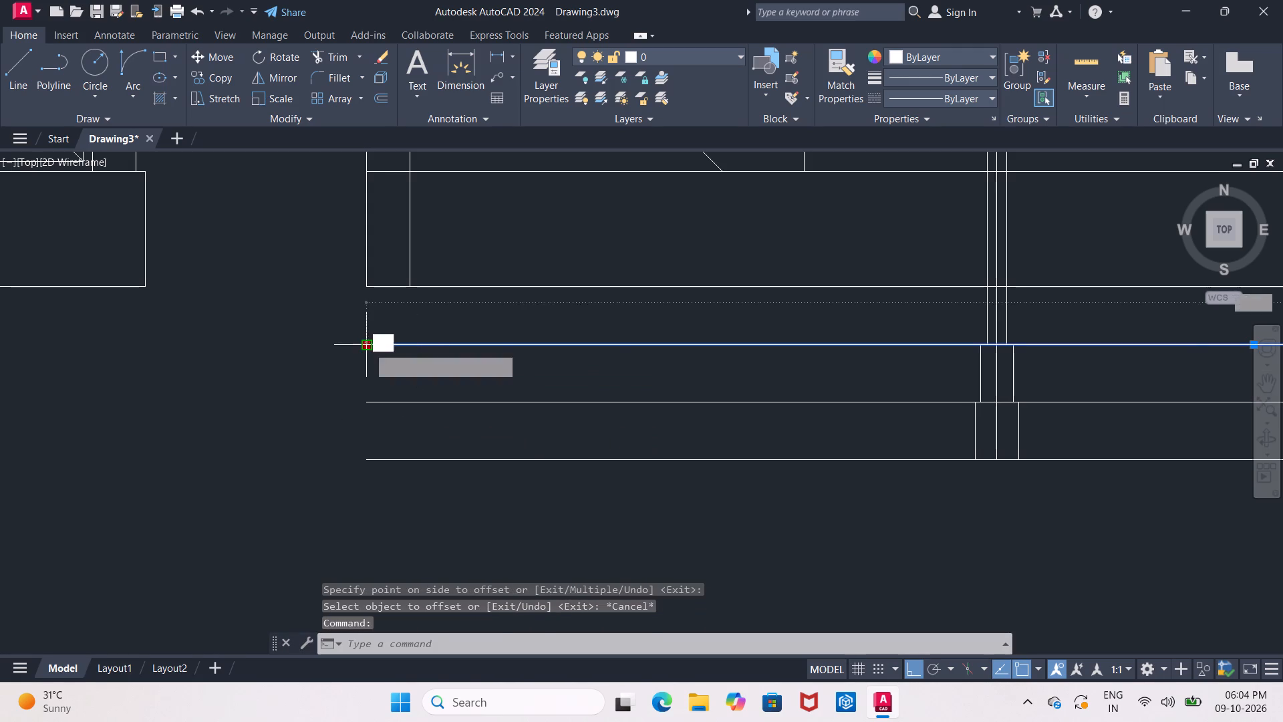
click(248, 362)
click(384, 402)
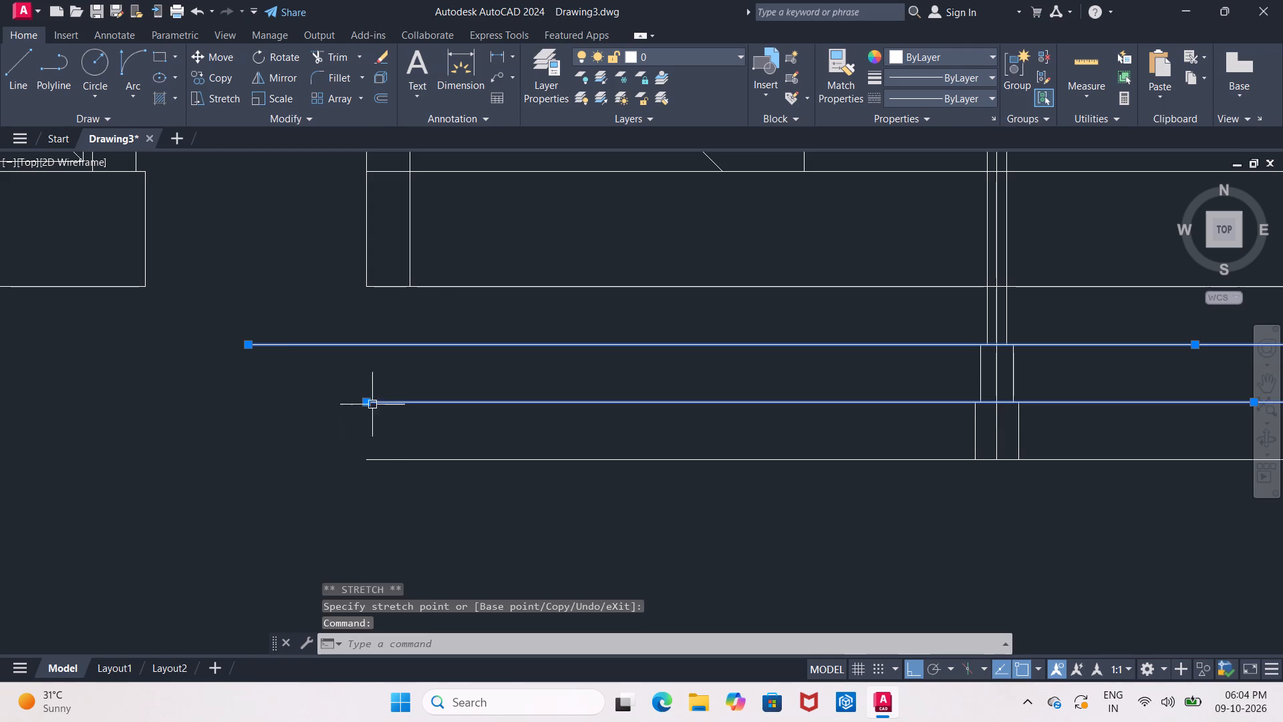
drag(368, 403, 353, 402)
click(194, 412)
click(372, 458)
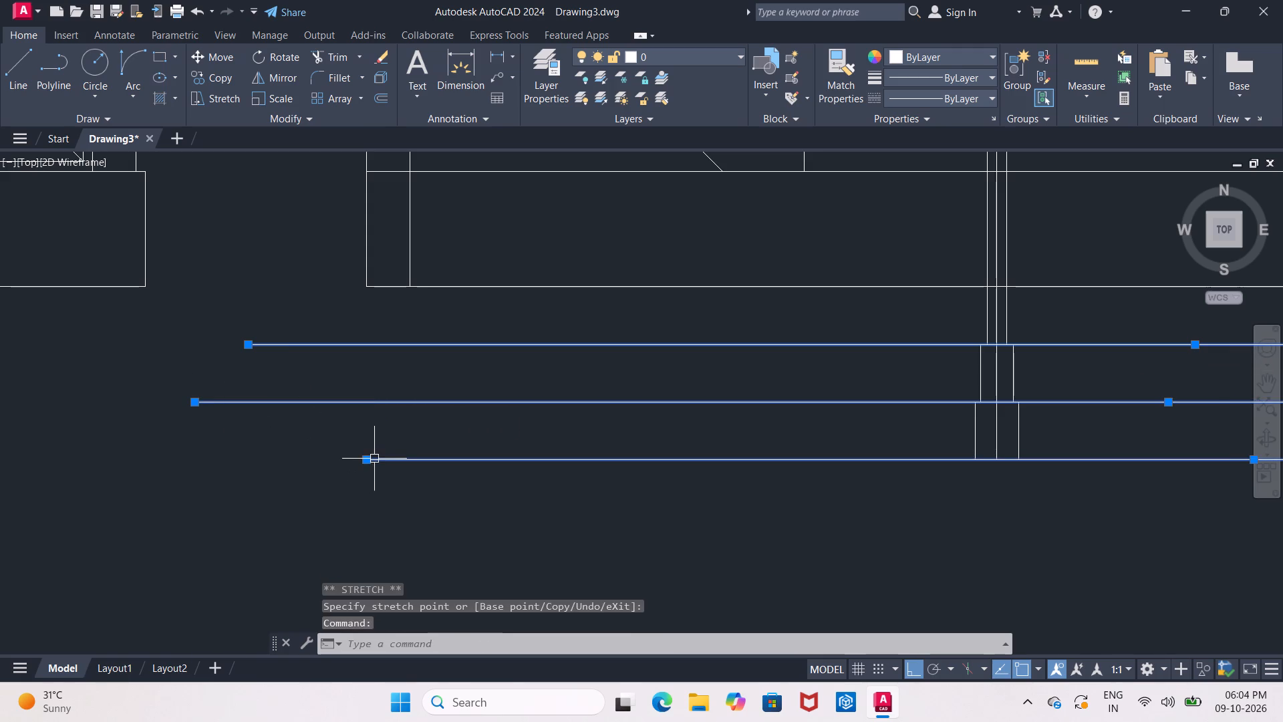
click(368, 459)
click(167, 451)
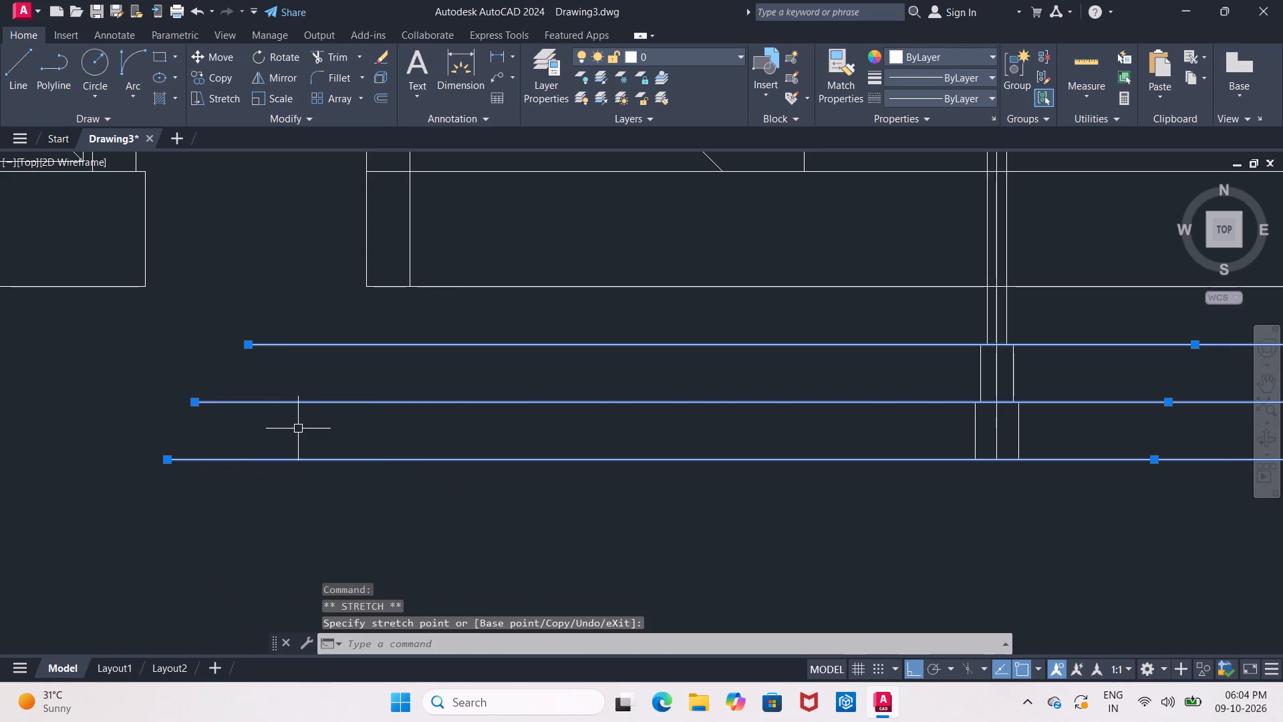
key(Escape)
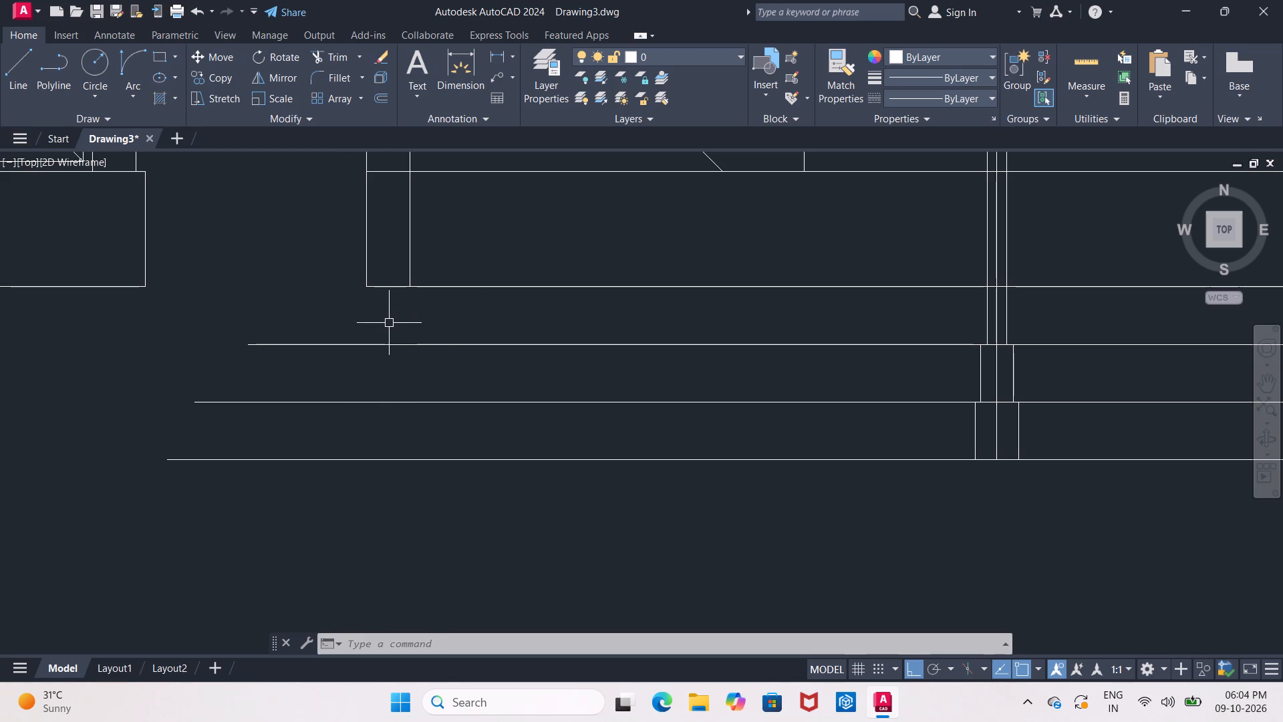
Extend both faces of the staircase-side end wall down through the course lines to the foundation base line.
scroll(389, 322, up, 1)
middle_drag(390, 319, 369, 351)
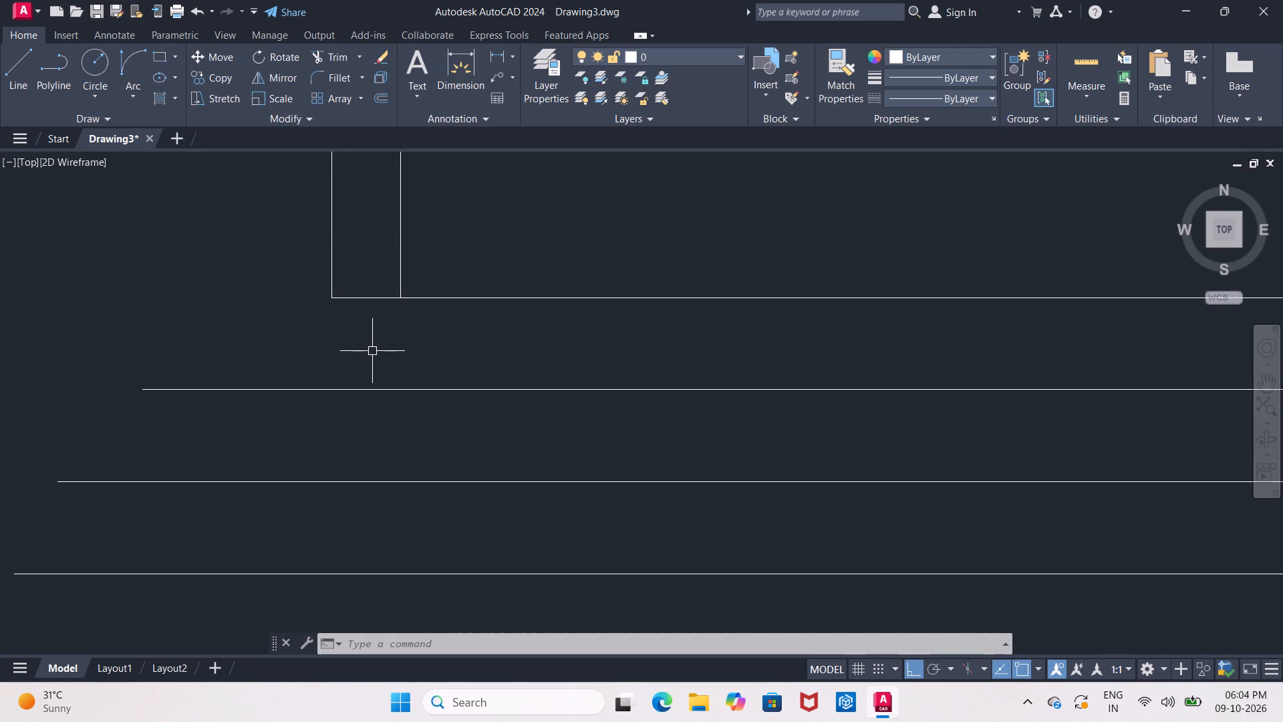
middle_drag(373, 351, 378, 330)
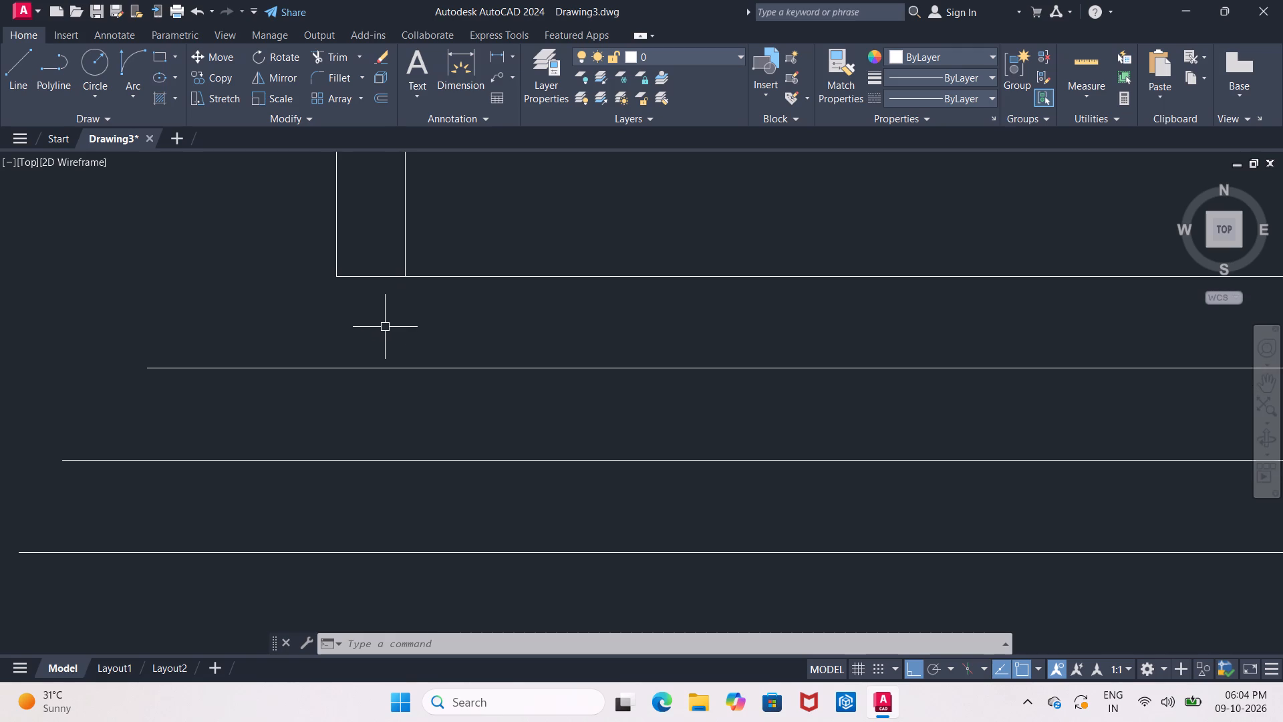
key(Escape)
text(EX)
key(Return)
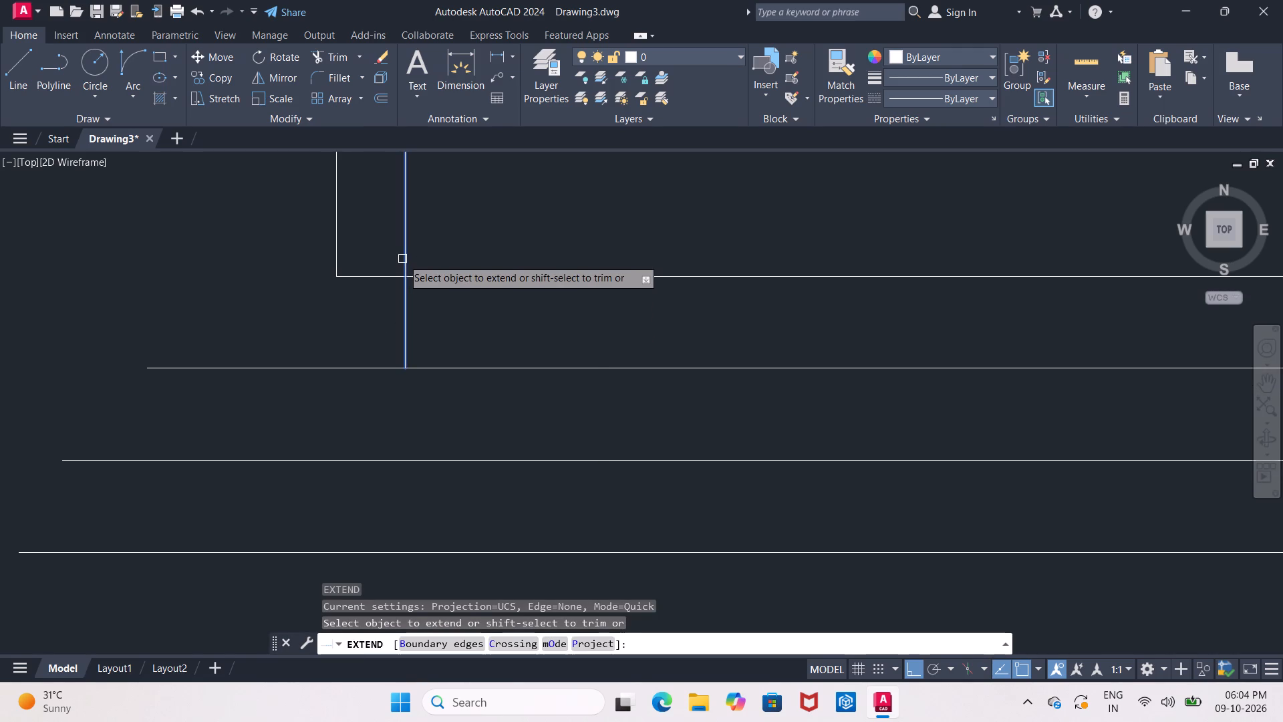
click(404, 251)
click(403, 334)
click(407, 418)
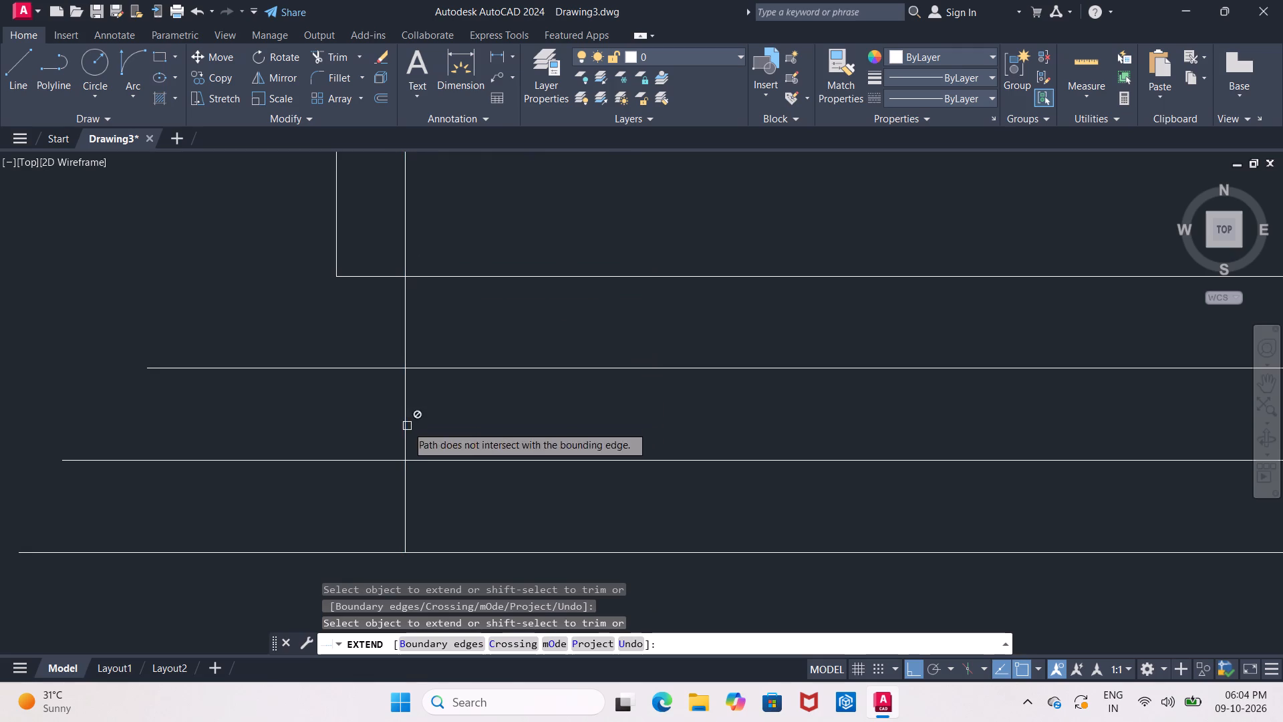
click(337, 251)
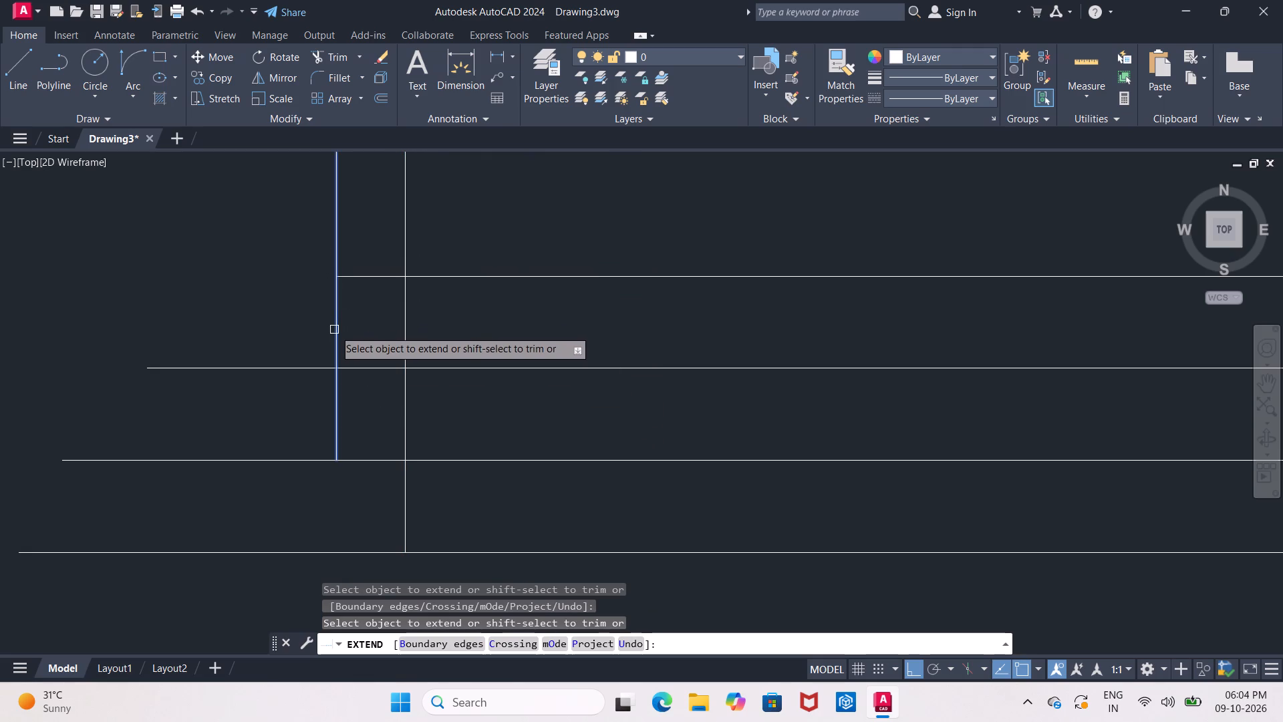
click(334, 330)
click(339, 426)
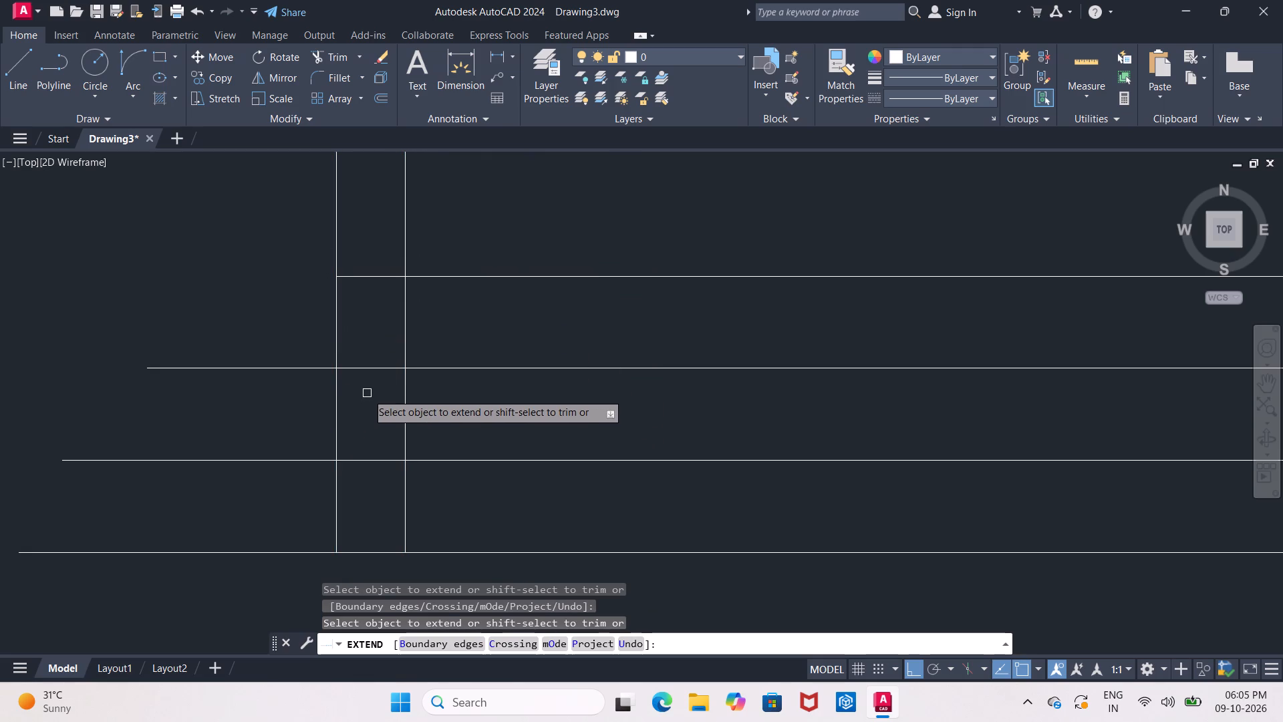
key(Escape)
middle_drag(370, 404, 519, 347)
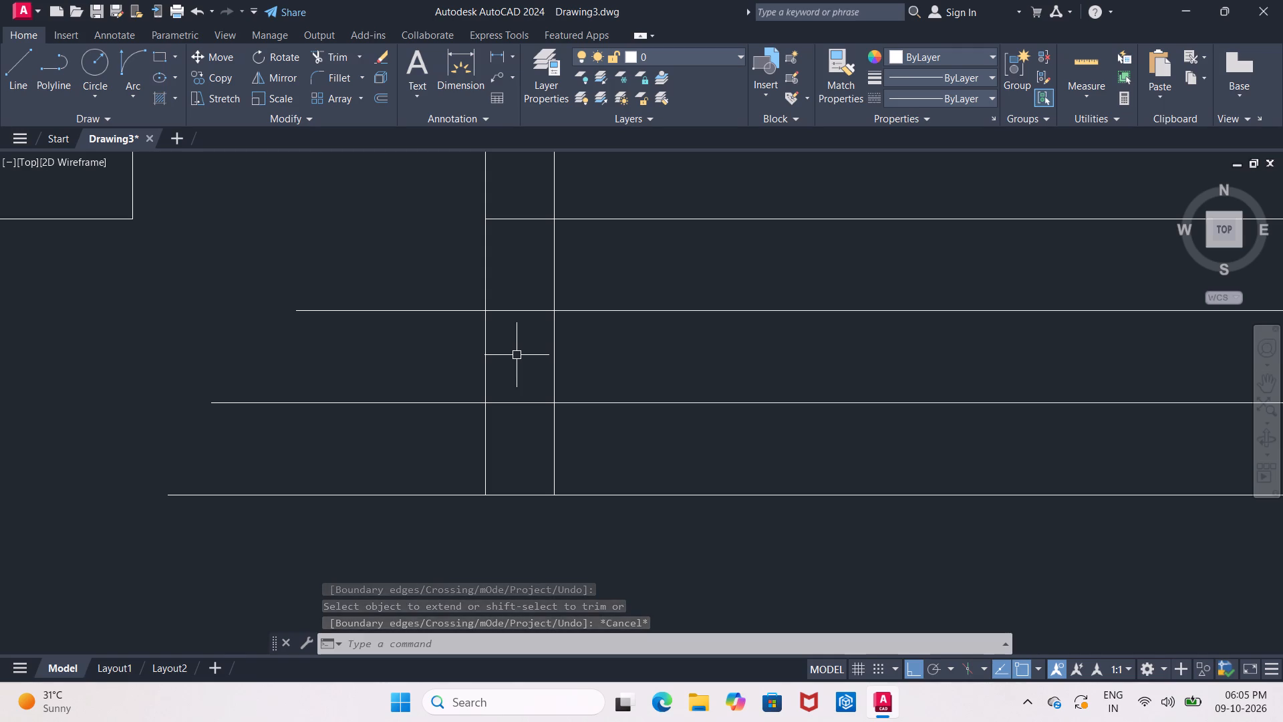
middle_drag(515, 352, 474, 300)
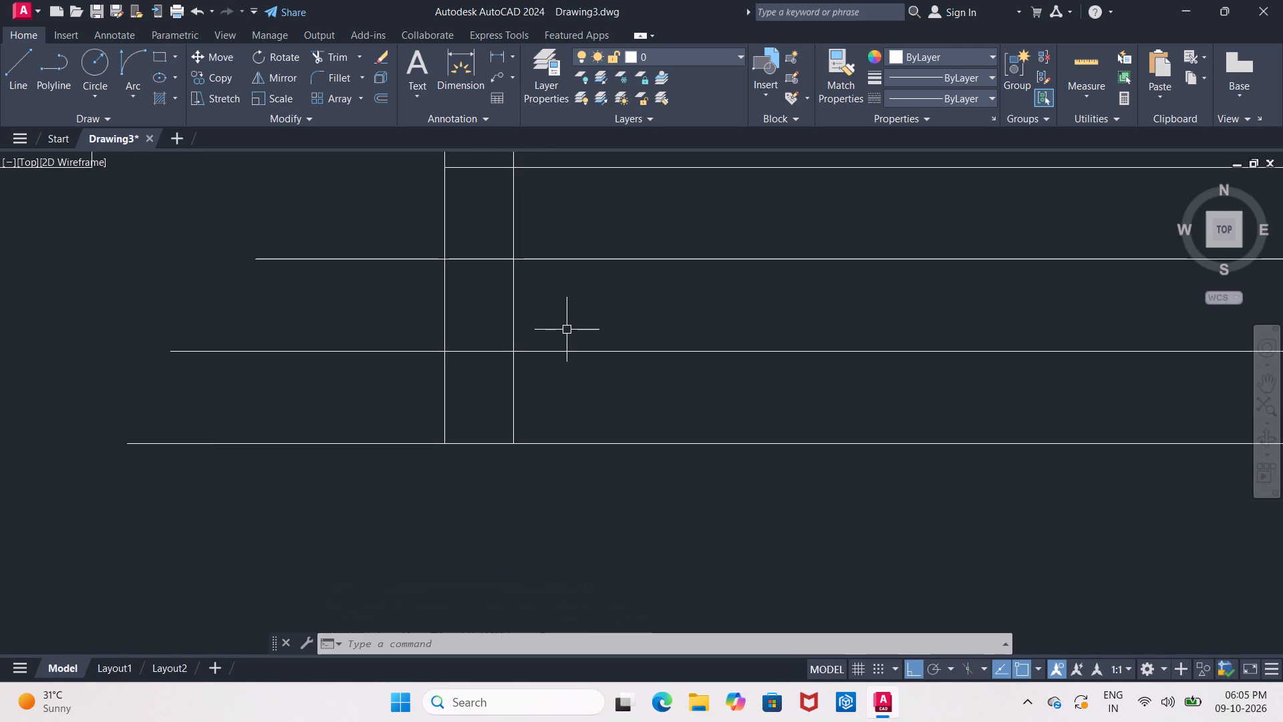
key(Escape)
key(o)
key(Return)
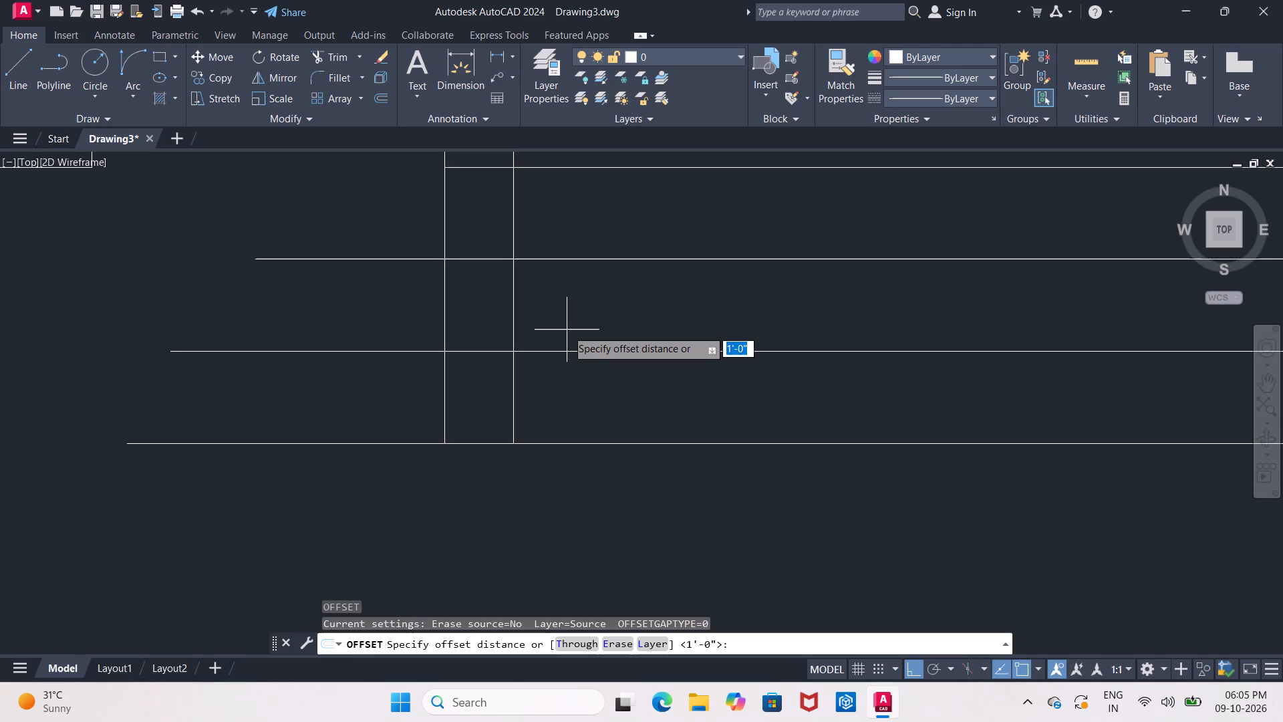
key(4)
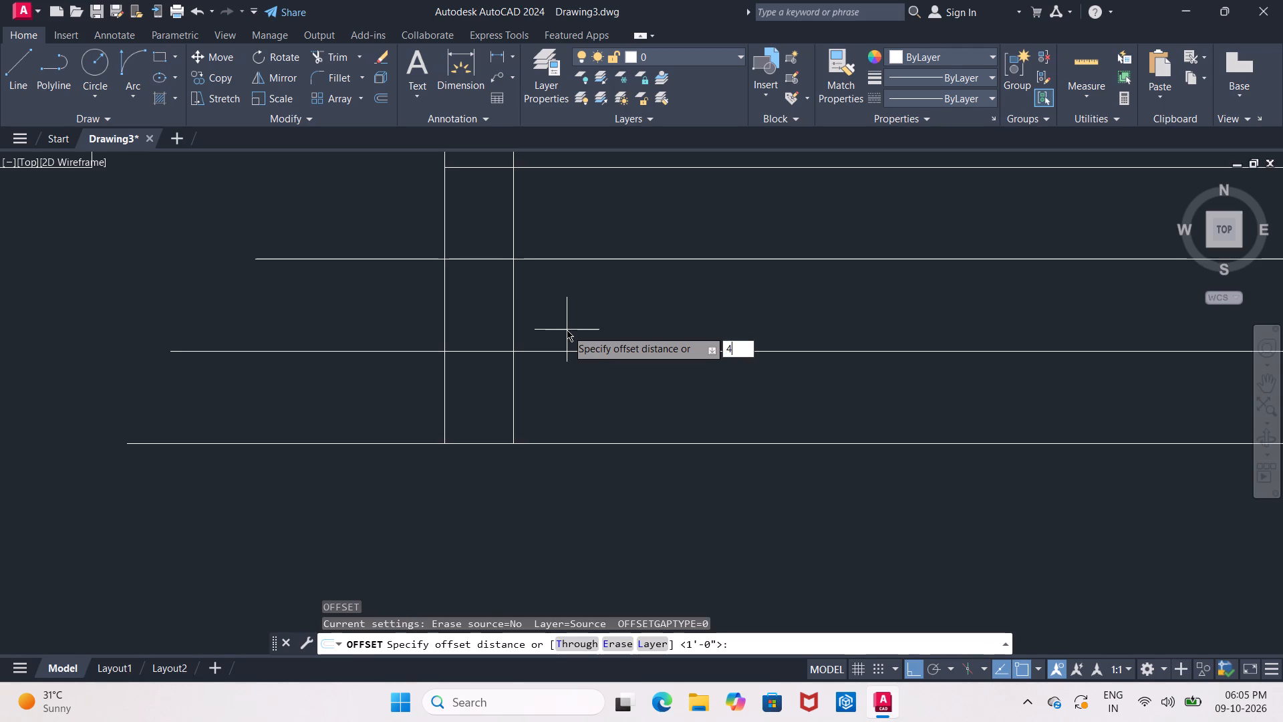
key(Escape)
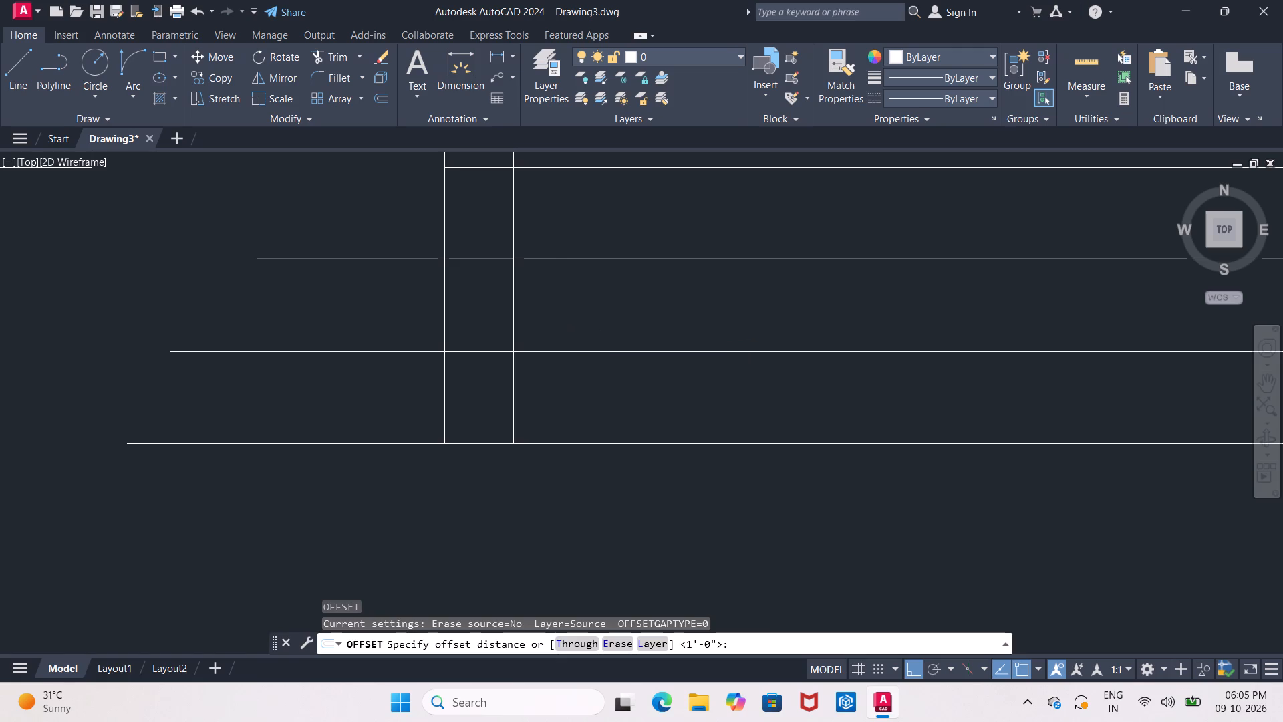
Offset the staircase-side end wall's inner face 2' toward the stairs and its outer face 2' outward.
key(o)
key(Return)
text(2')
key(Return)
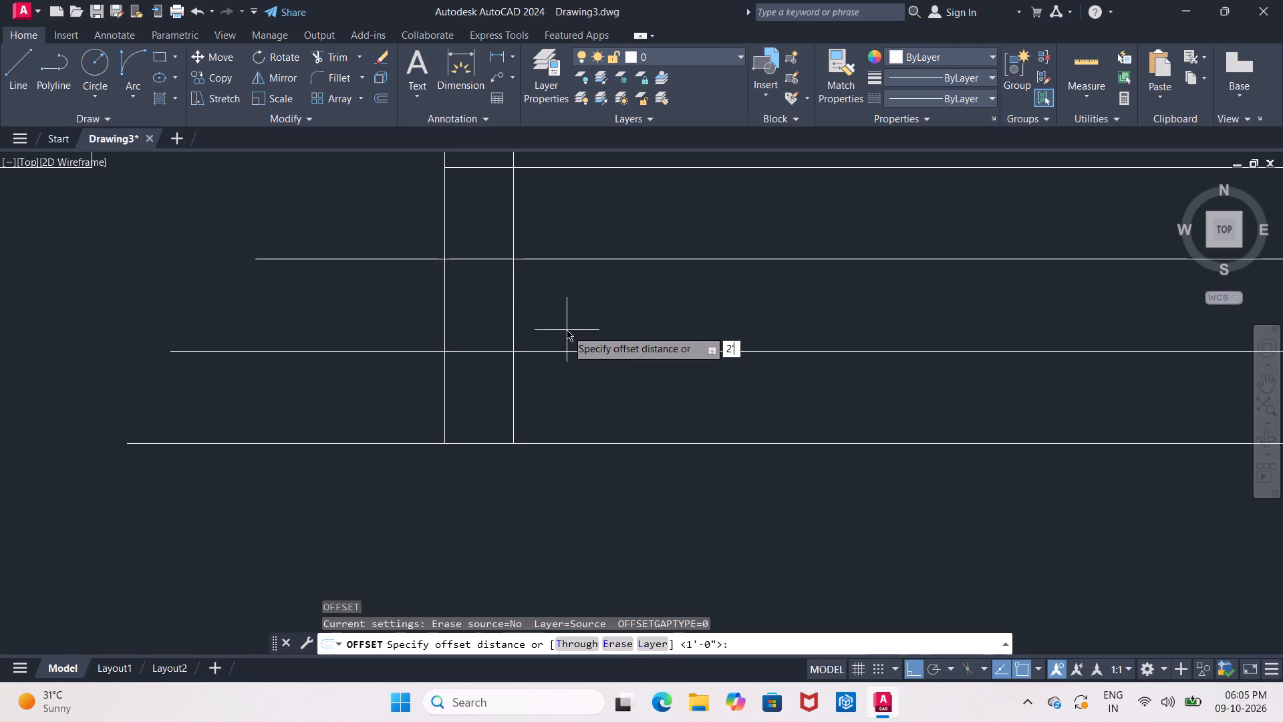
click(512, 414)
scroll(545, 414, down, 2)
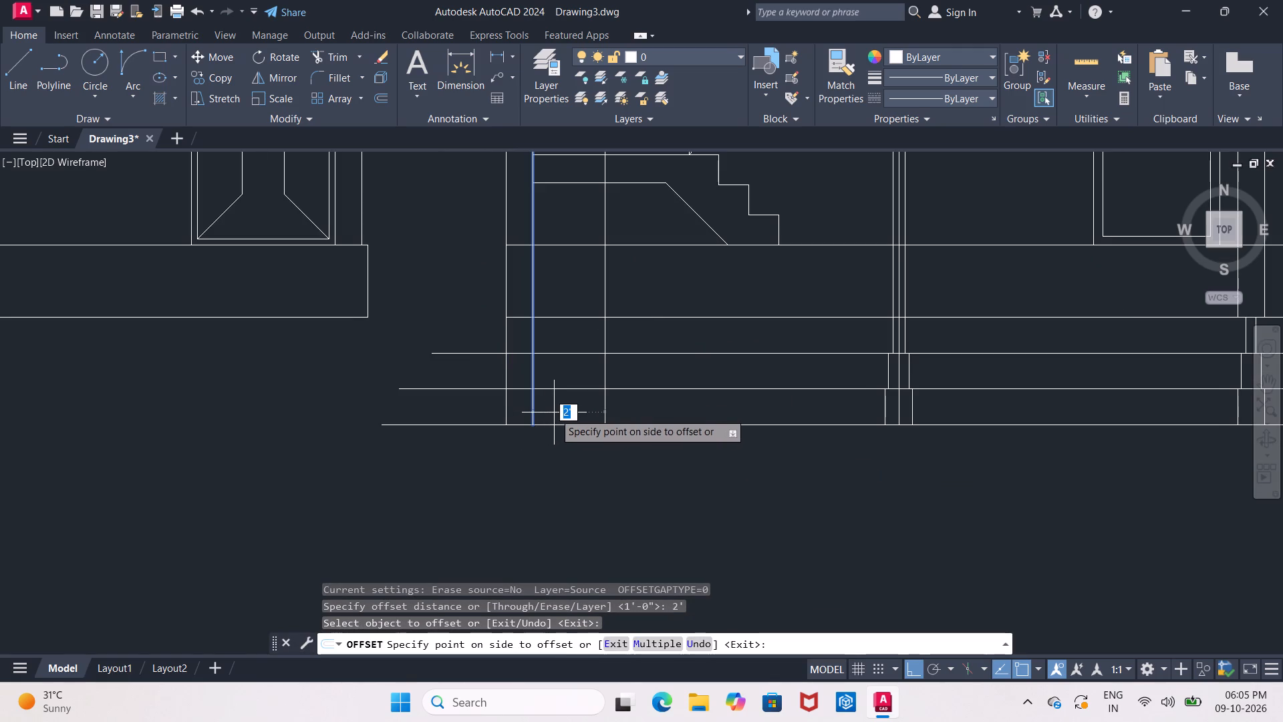
click(557, 412)
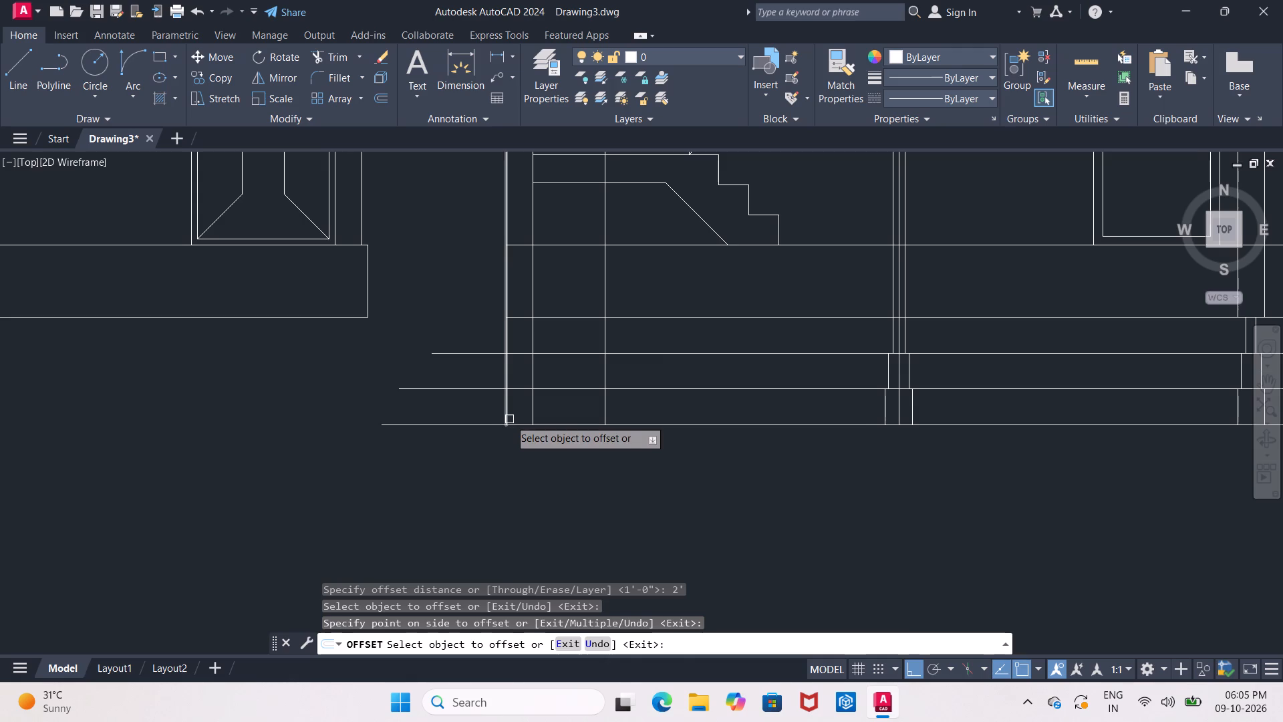
click(506, 418)
click(489, 418)
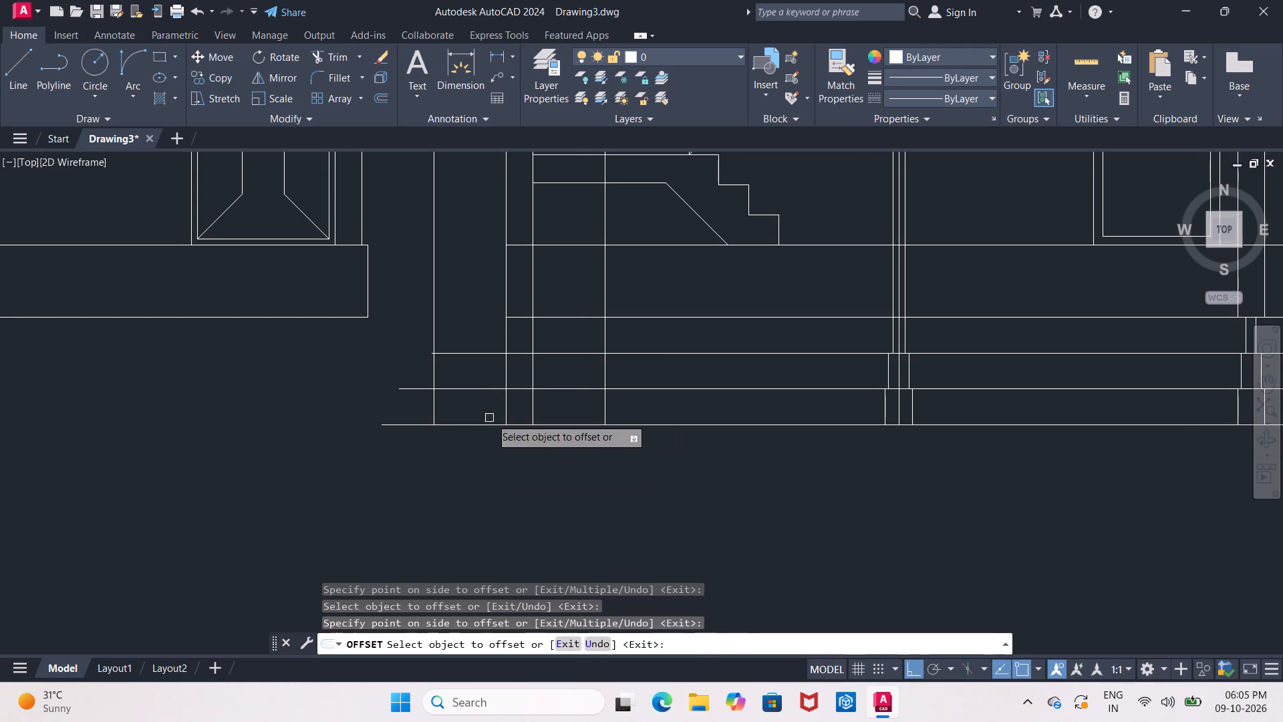
Undo the two 2' offsets of the staircase-side end wall's inner and outer faces.
scroll(498, 479, down, 2)
scroll(498, 482, up, 1)
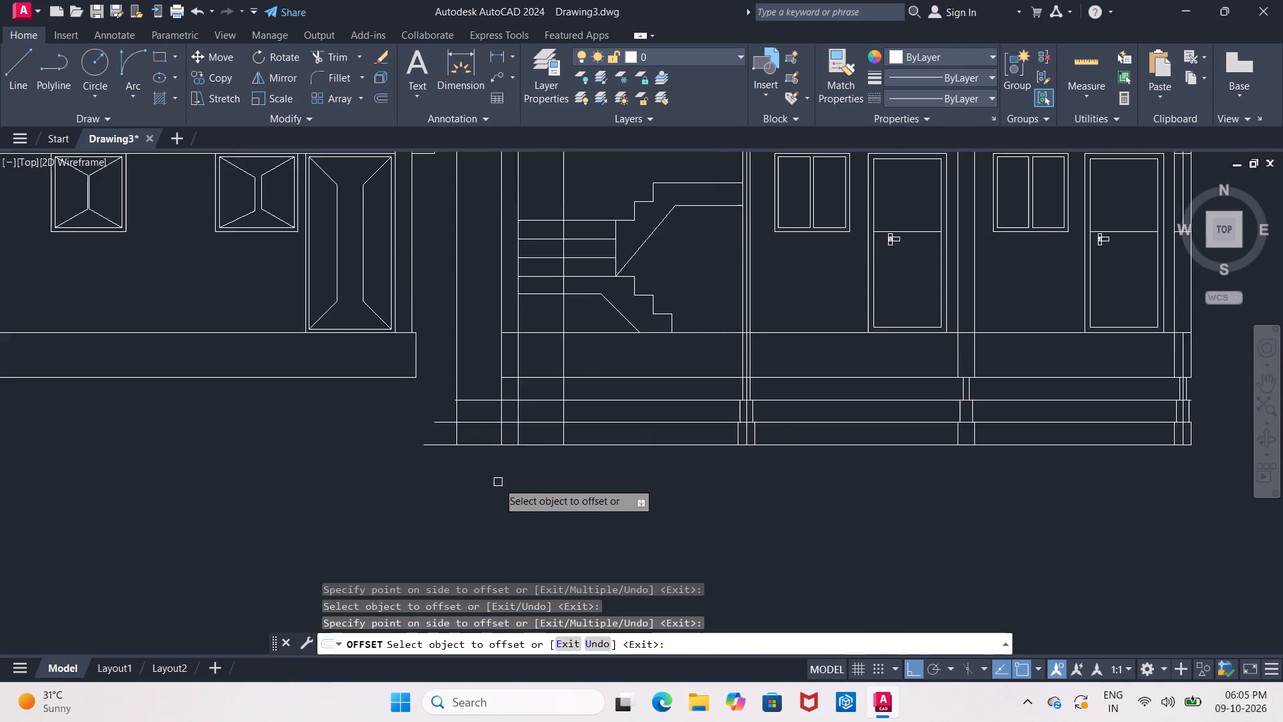
scroll(498, 482, up, 2)
middle_drag(498, 482, 488, 488)
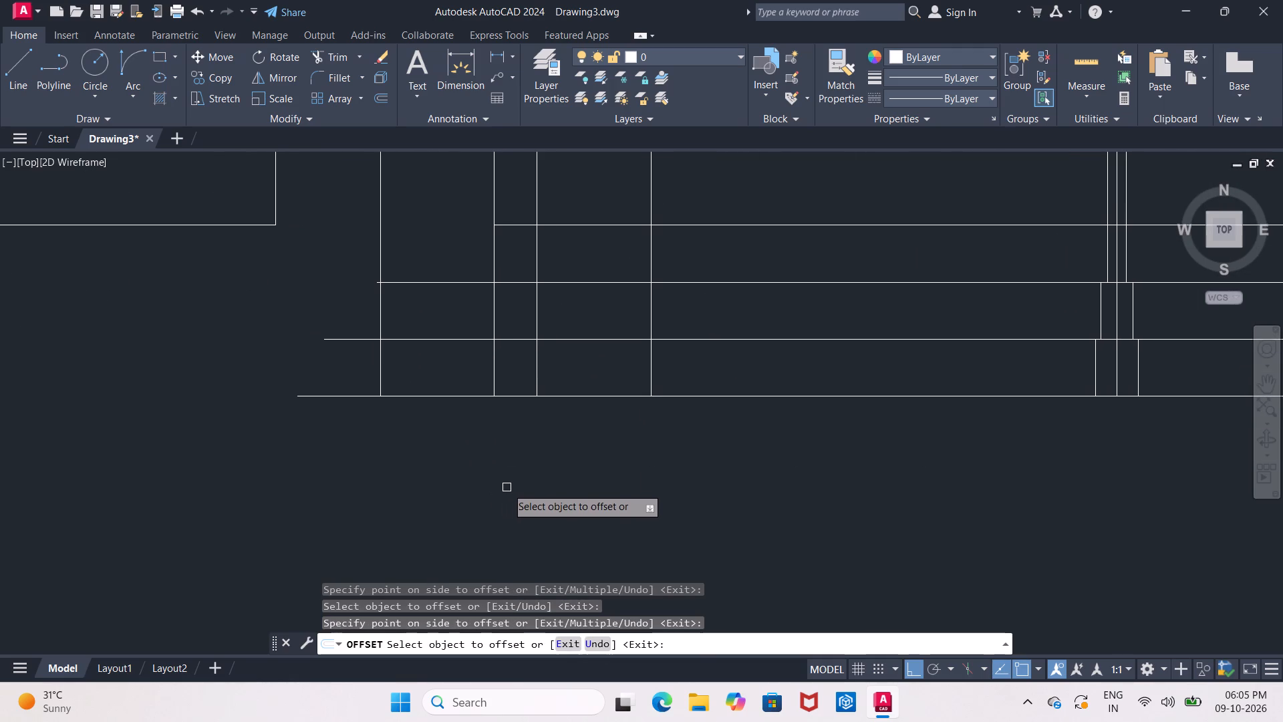
key(ctrl+z)
key(ctrl+z)
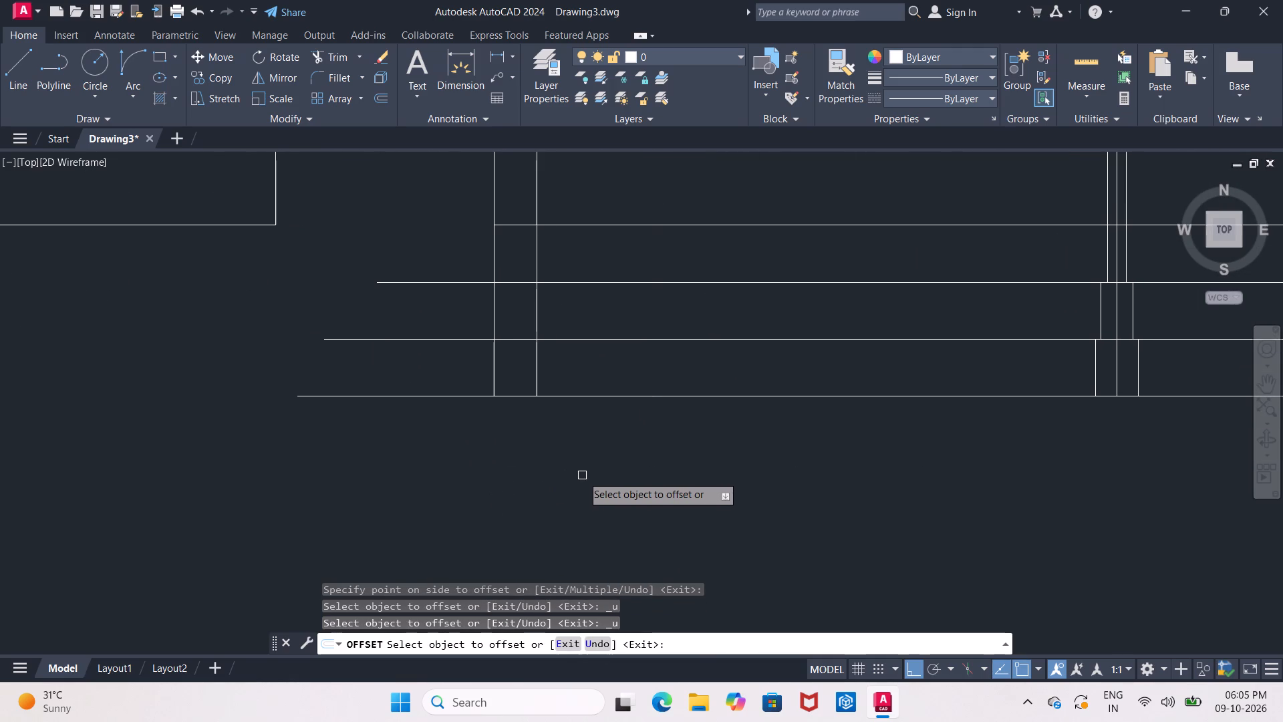
Offset the staircase-side end wall's inner face 1'5" toward the stairs and its outer face 1'5" outward, ending Offset.
key(Return)
key(Return)
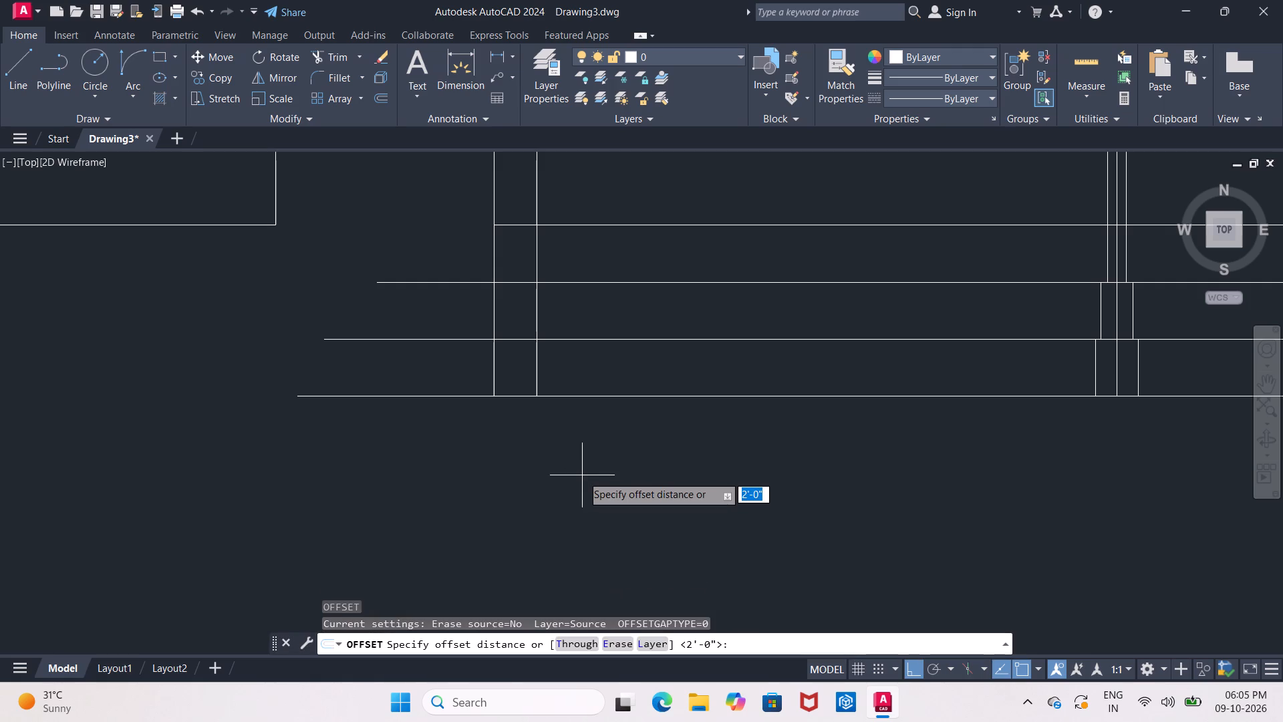
text(1'5")
key(Return)
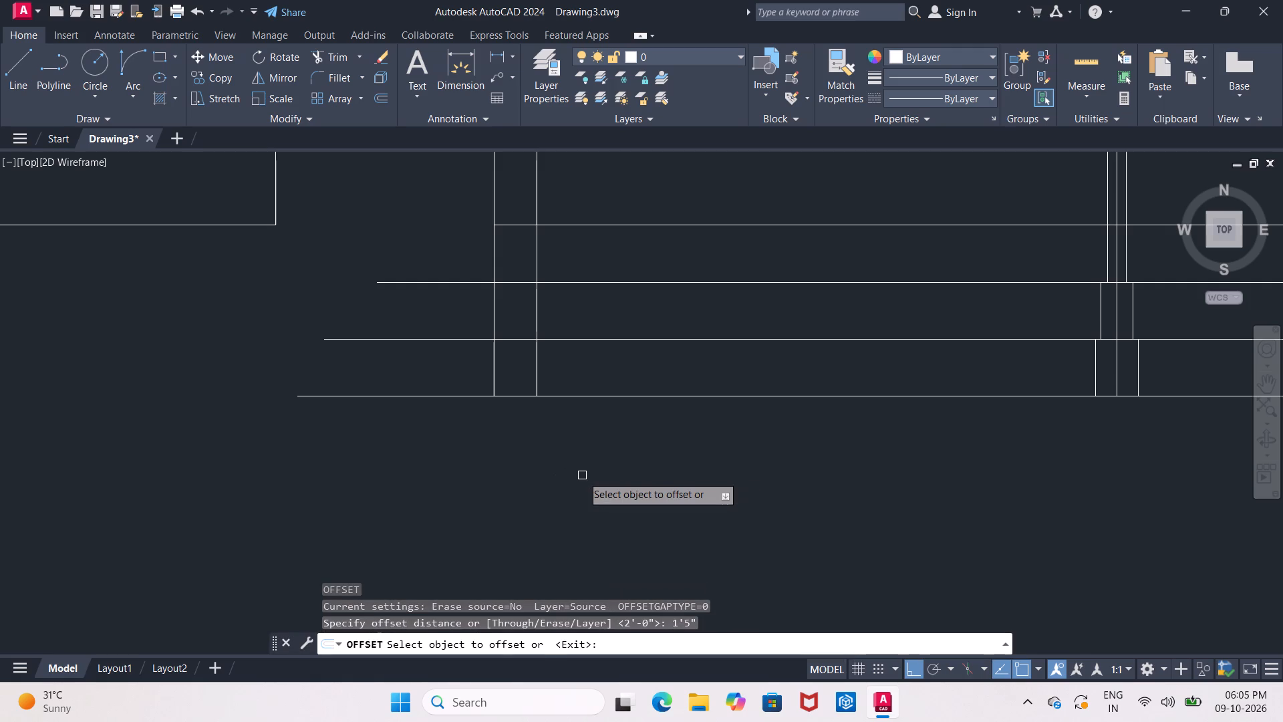
click(537, 376)
click(572, 373)
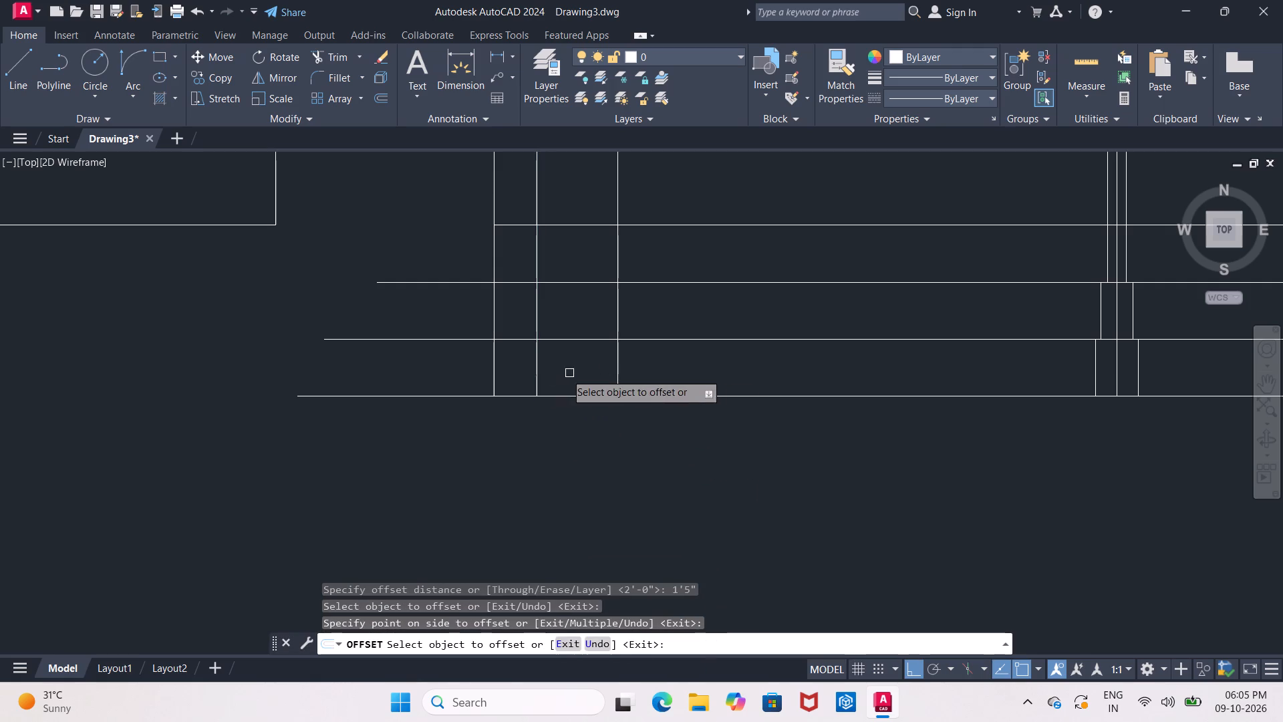
click(494, 376)
click(432, 374)
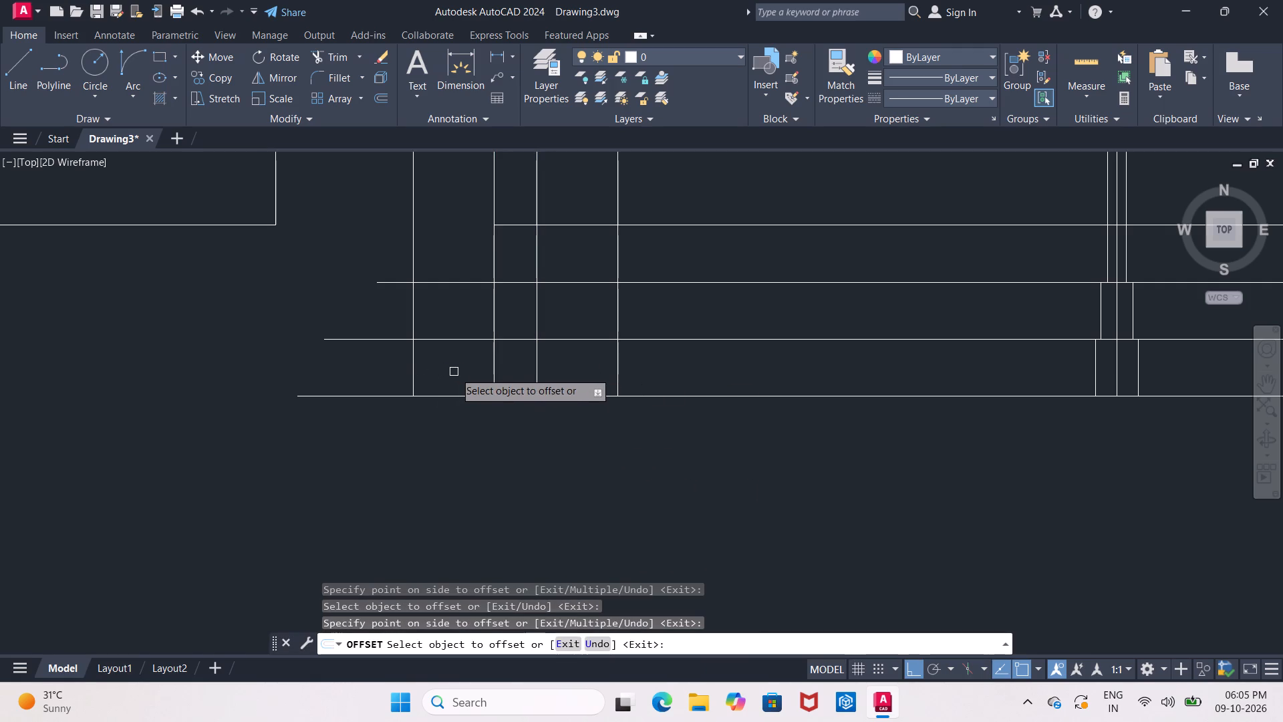
key(Escape)
Trim the course and base lines' overhanging outer ends at the outer offset line, and remove that line above the bottom course.
middle_drag(450, 376, 426, 425)
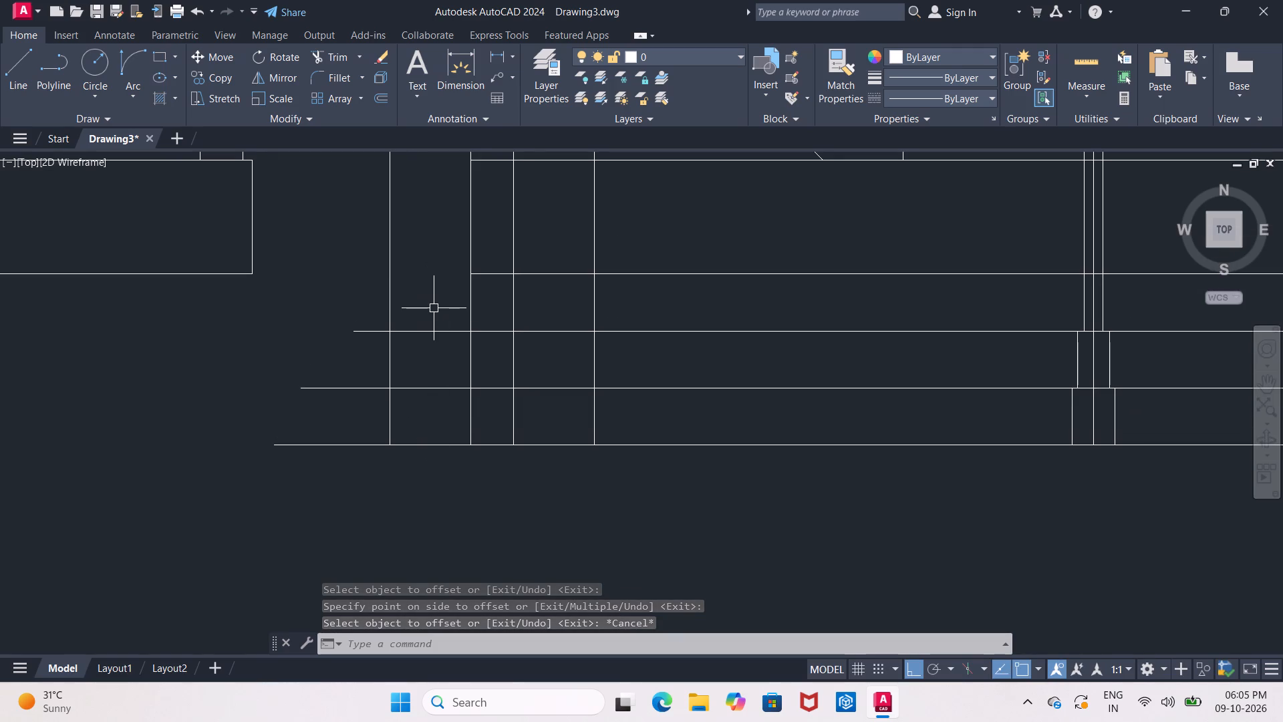
key(Escape)
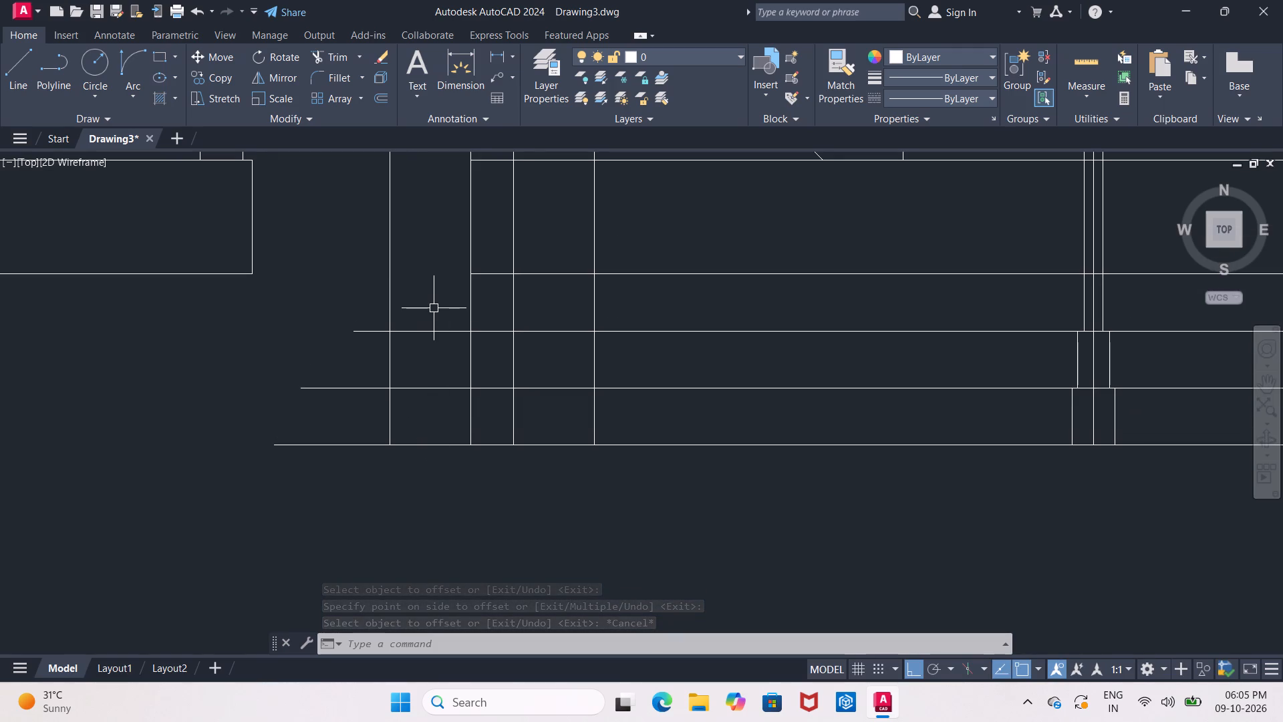
text(TR)
key(Return)
key(Return)
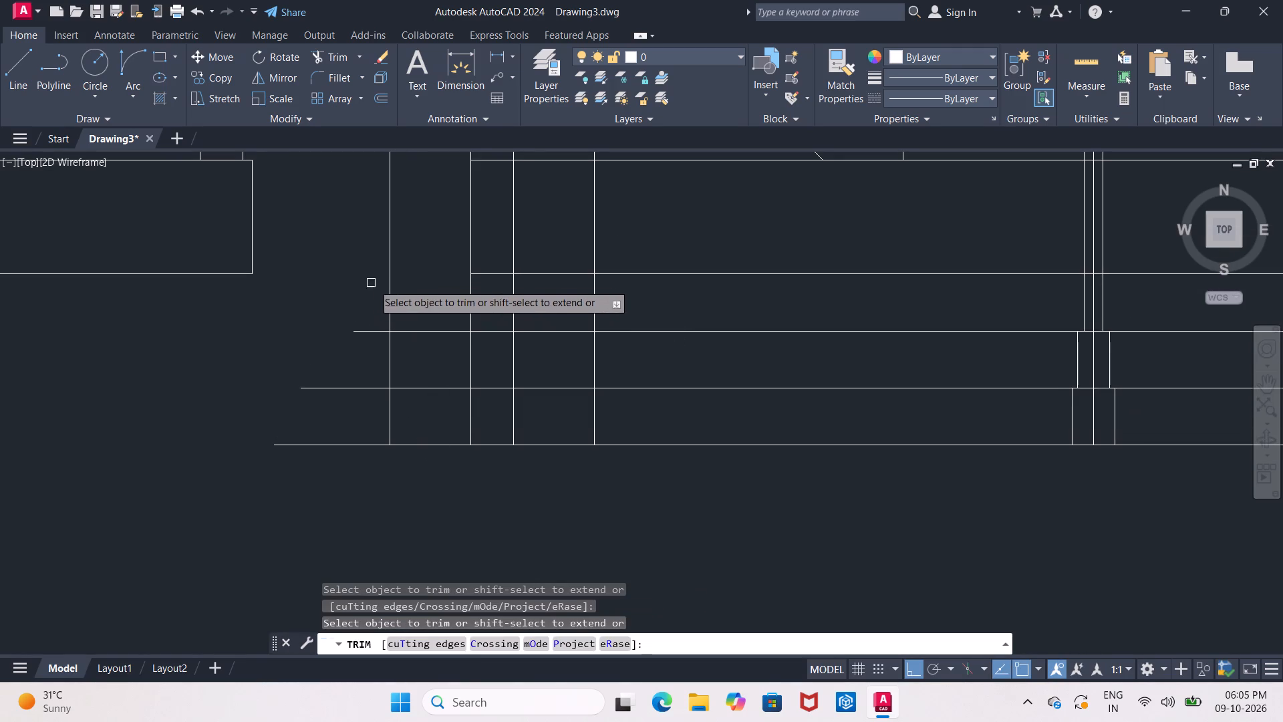
click(388, 285)
click(371, 327)
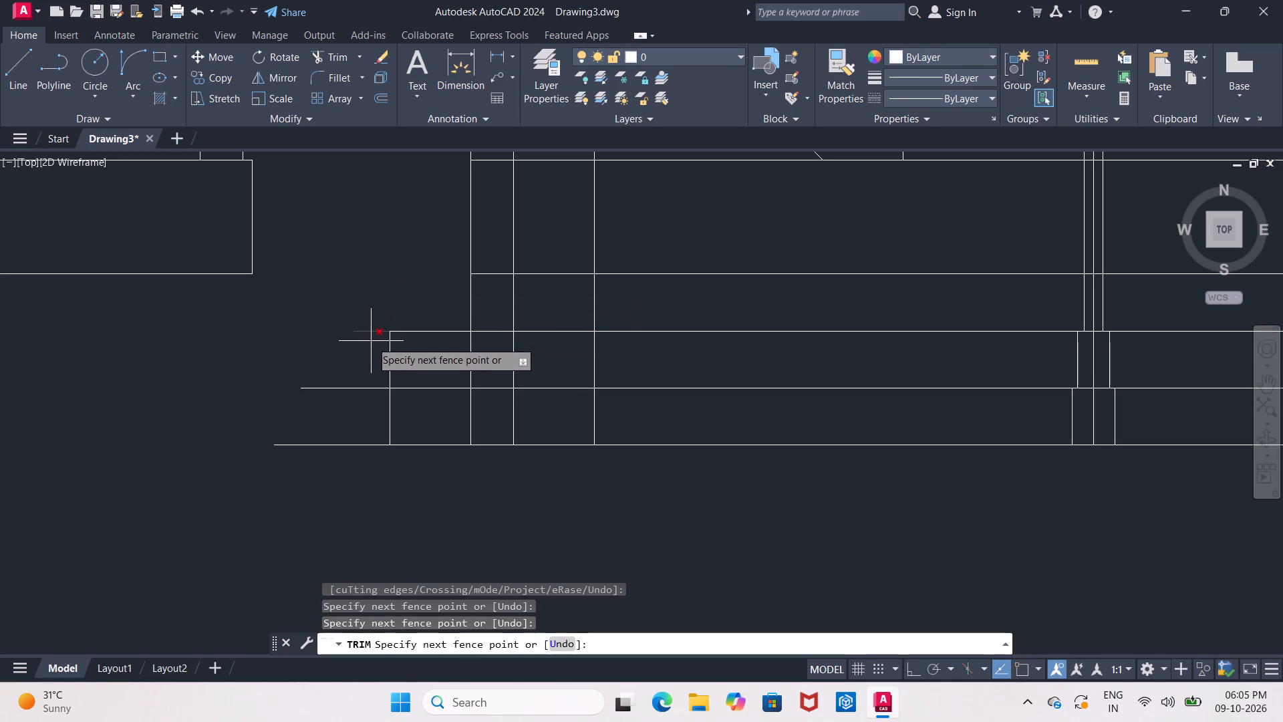
click(371, 343)
click(368, 390)
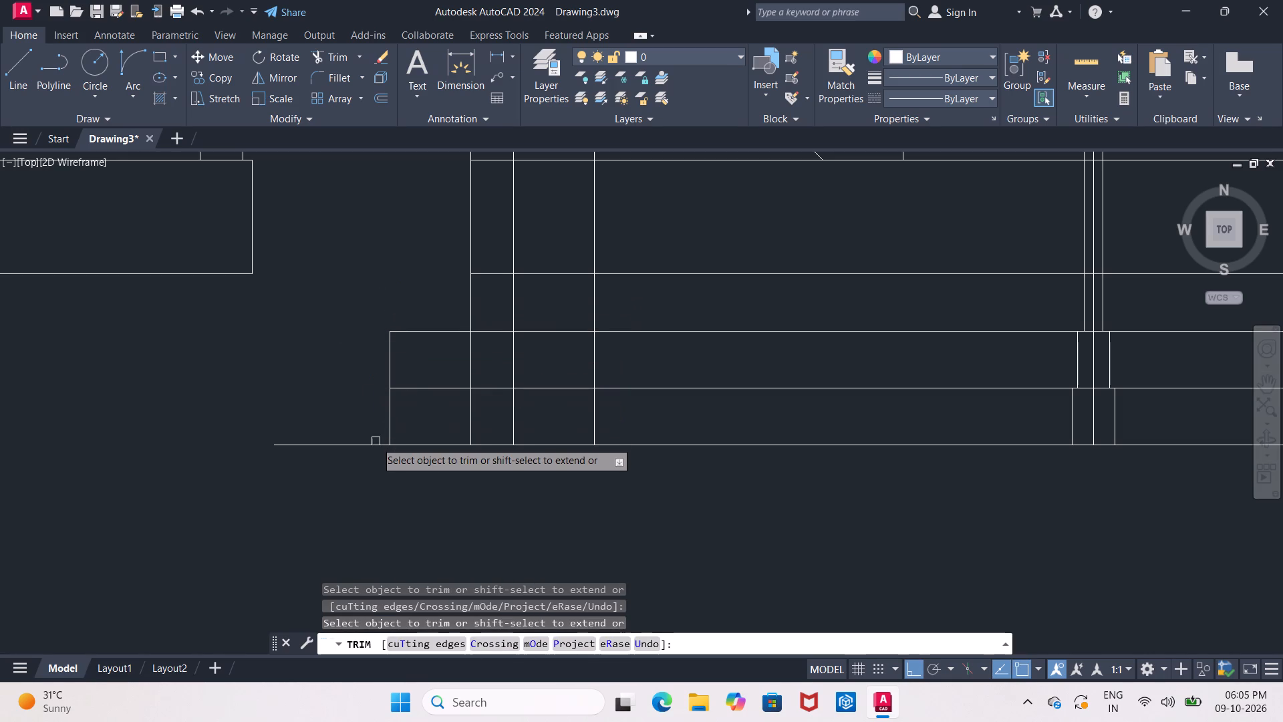
click(376, 443)
click(391, 370)
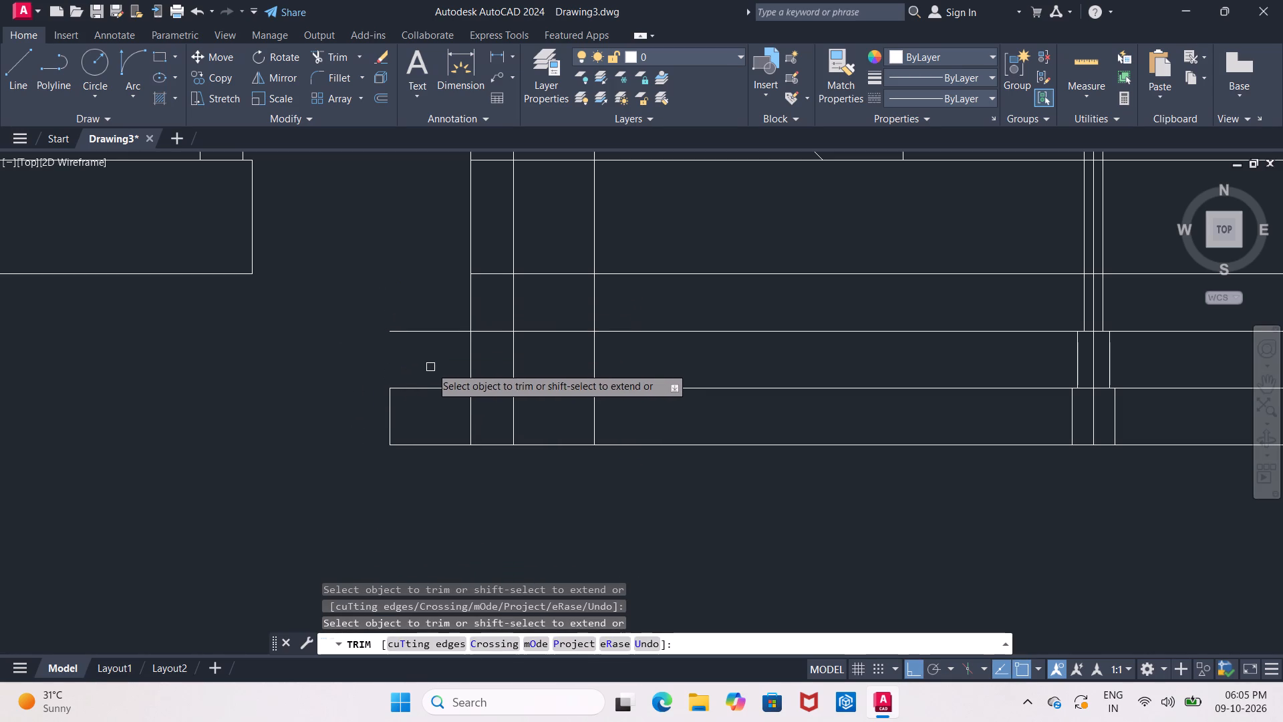
Trim the inner offset line within the middle course, and the two lower course lines between the end wall's footing and the next wall's.
drag(430, 368, 417, 370)
middle_drag(413, 370, 347, 370)
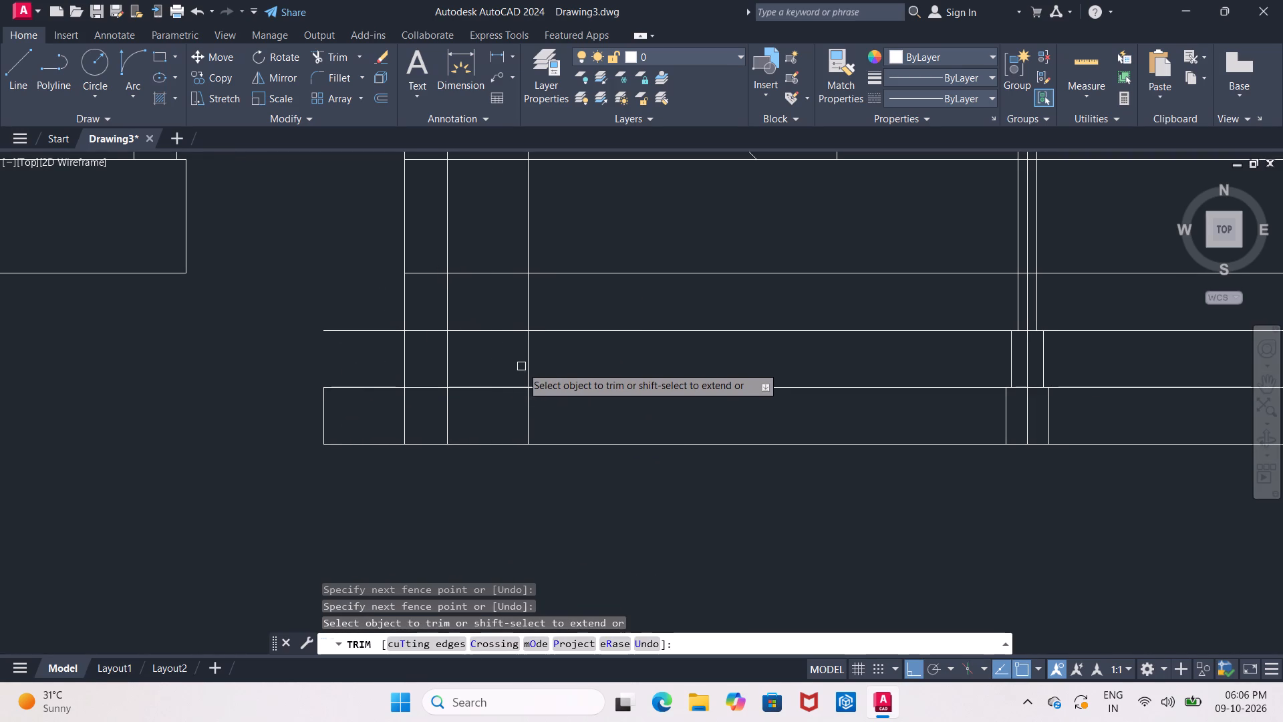
click(525, 366)
drag(582, 364, 587, 489)
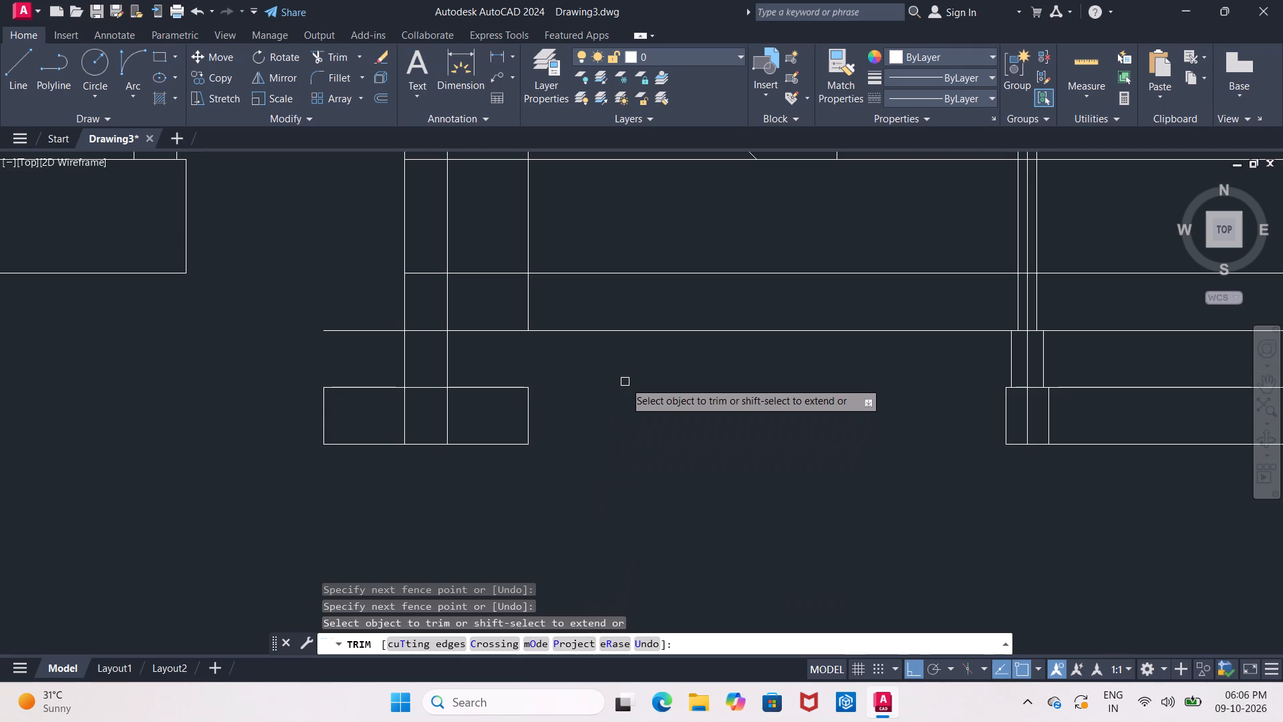
middle_drag(587, 394, 665, 412)
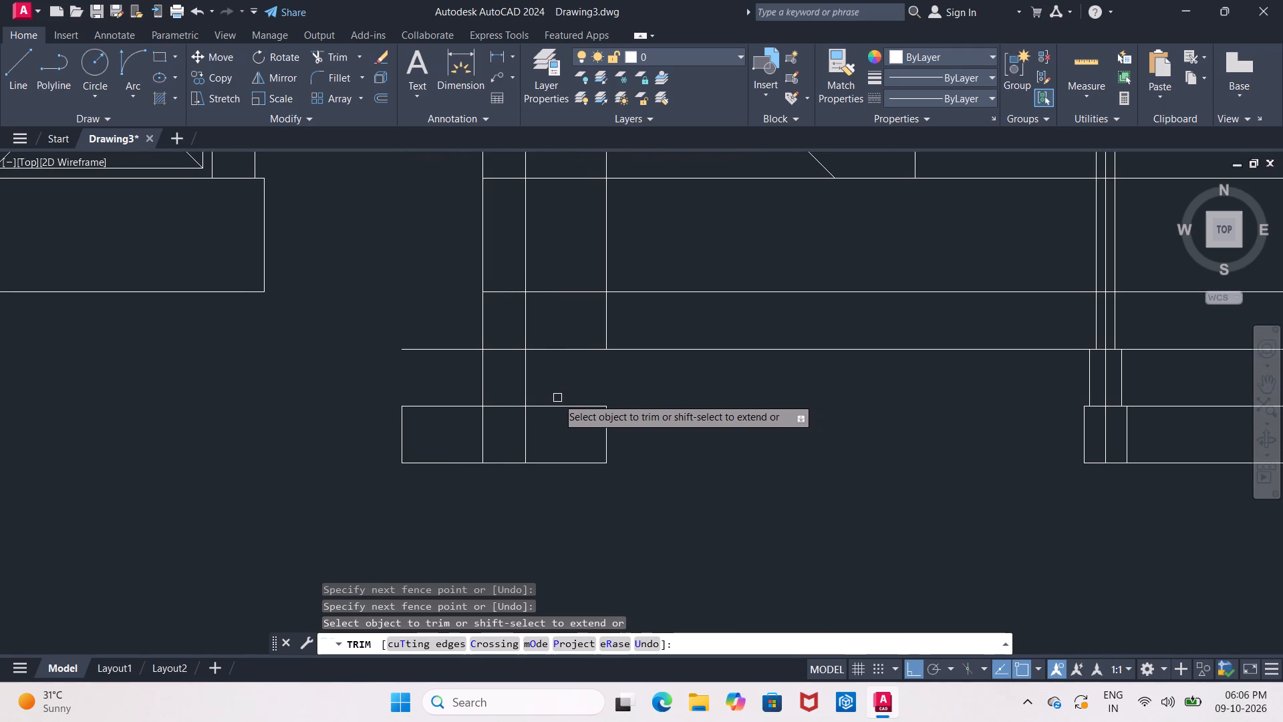
scroll(555, 398, up, 1)
middle_drag(559, 398, 589, 393)
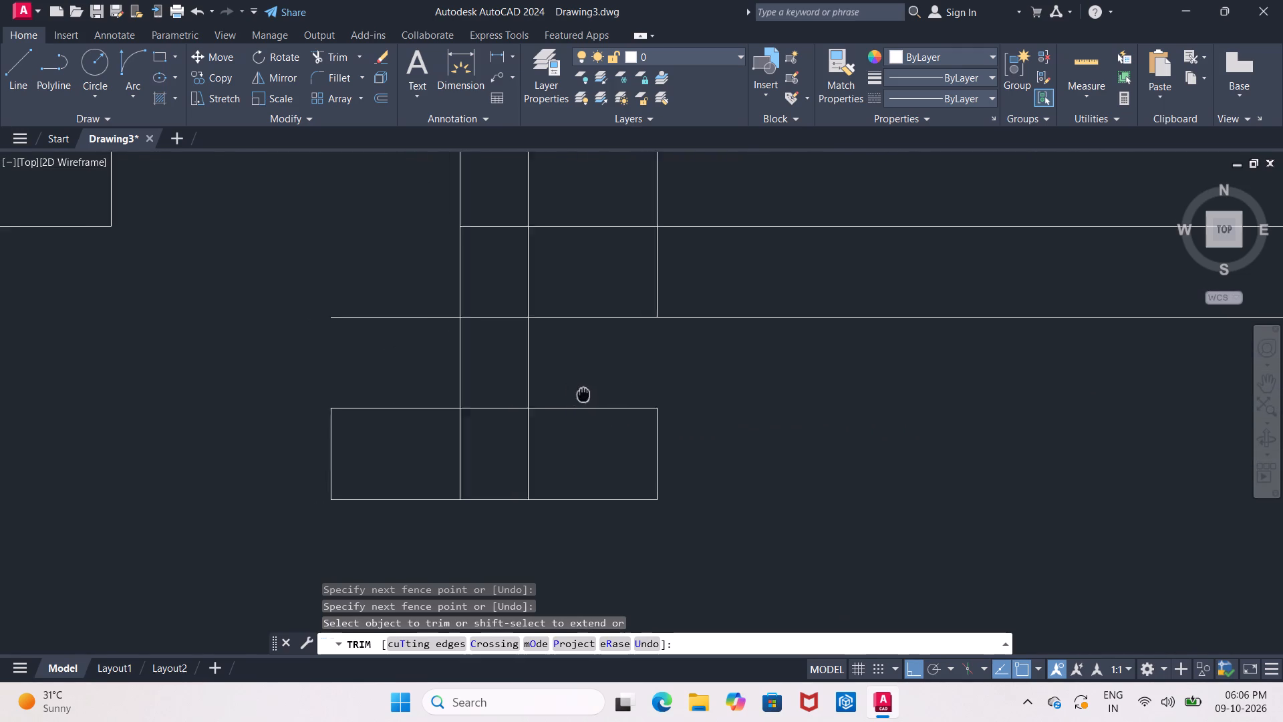
middle_drag(589, 393, 622, 384)
key(Escape)
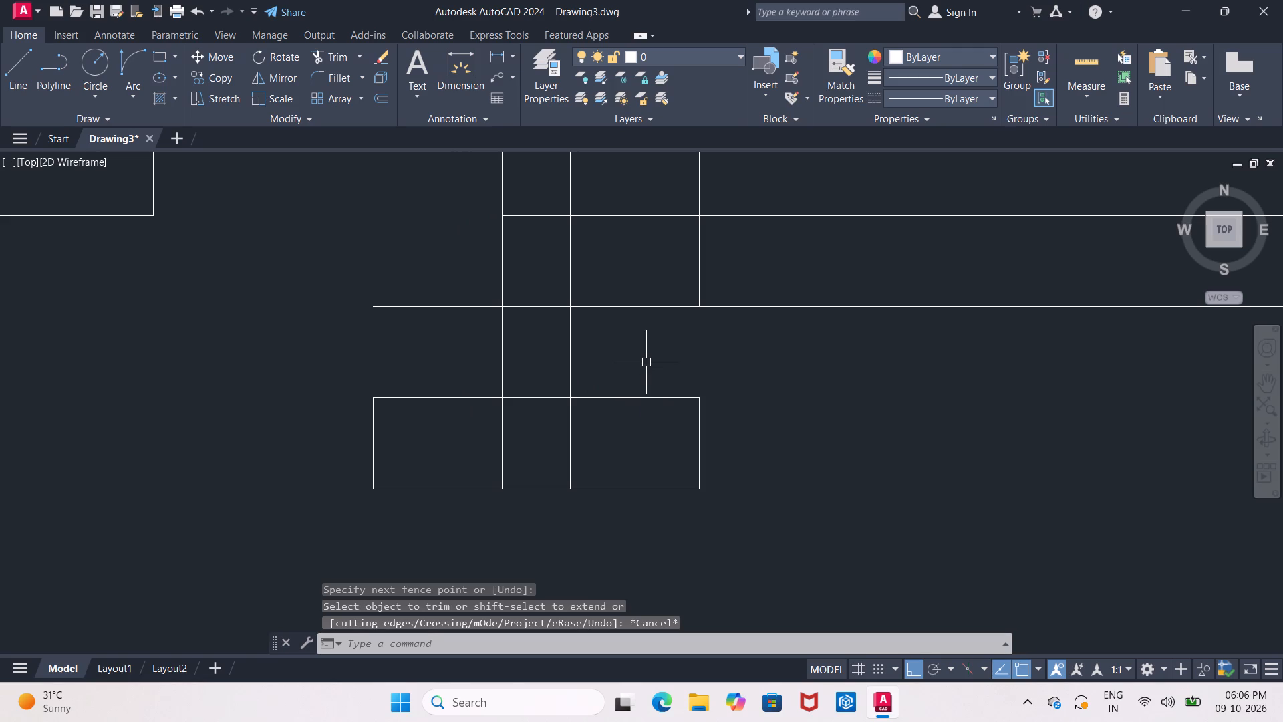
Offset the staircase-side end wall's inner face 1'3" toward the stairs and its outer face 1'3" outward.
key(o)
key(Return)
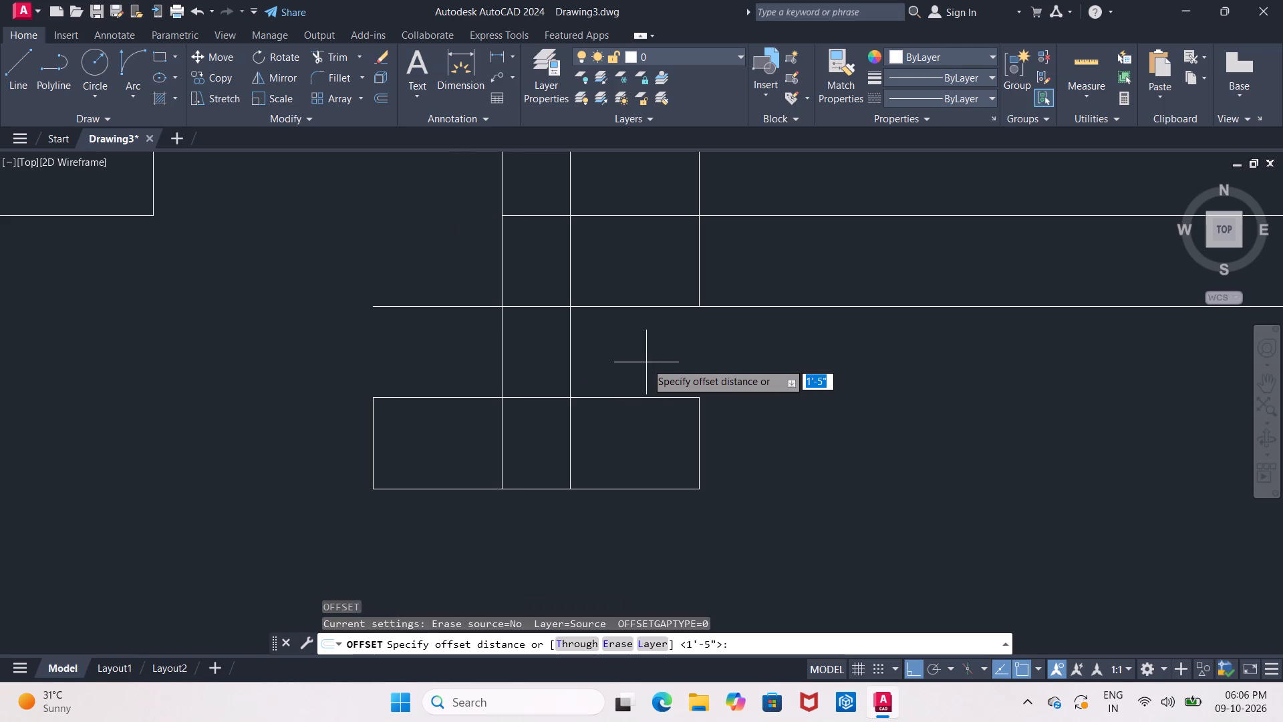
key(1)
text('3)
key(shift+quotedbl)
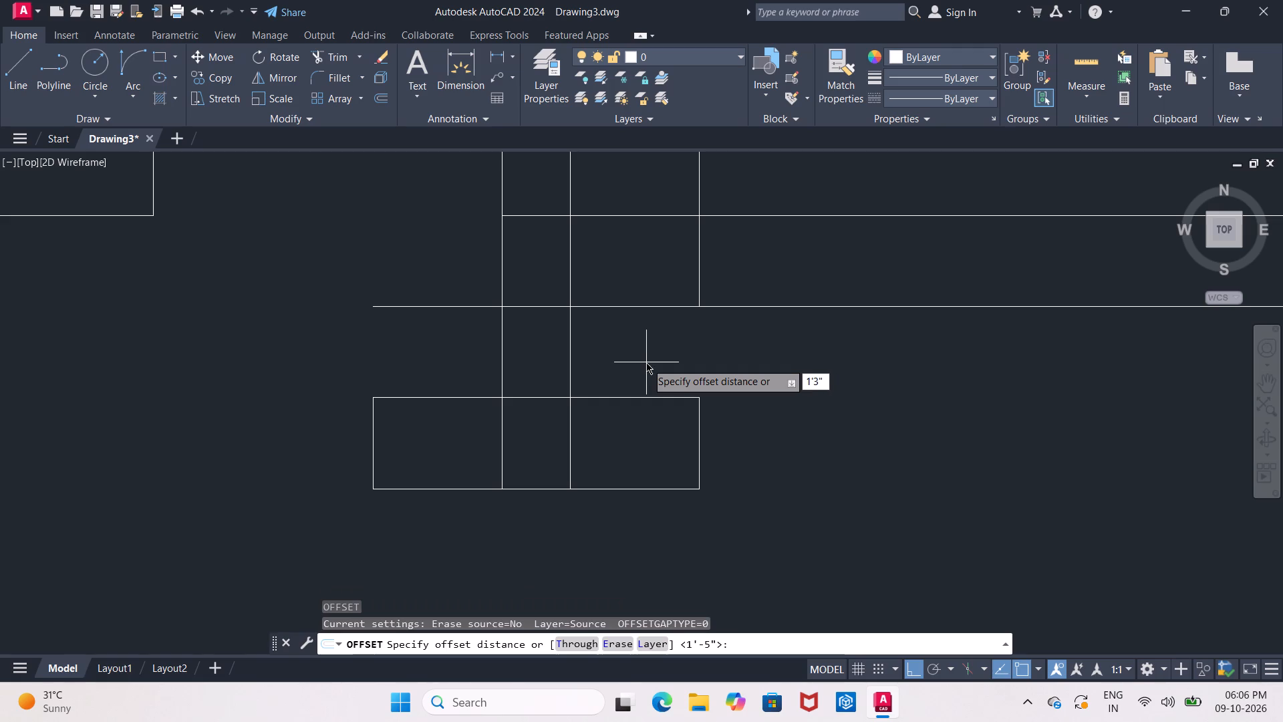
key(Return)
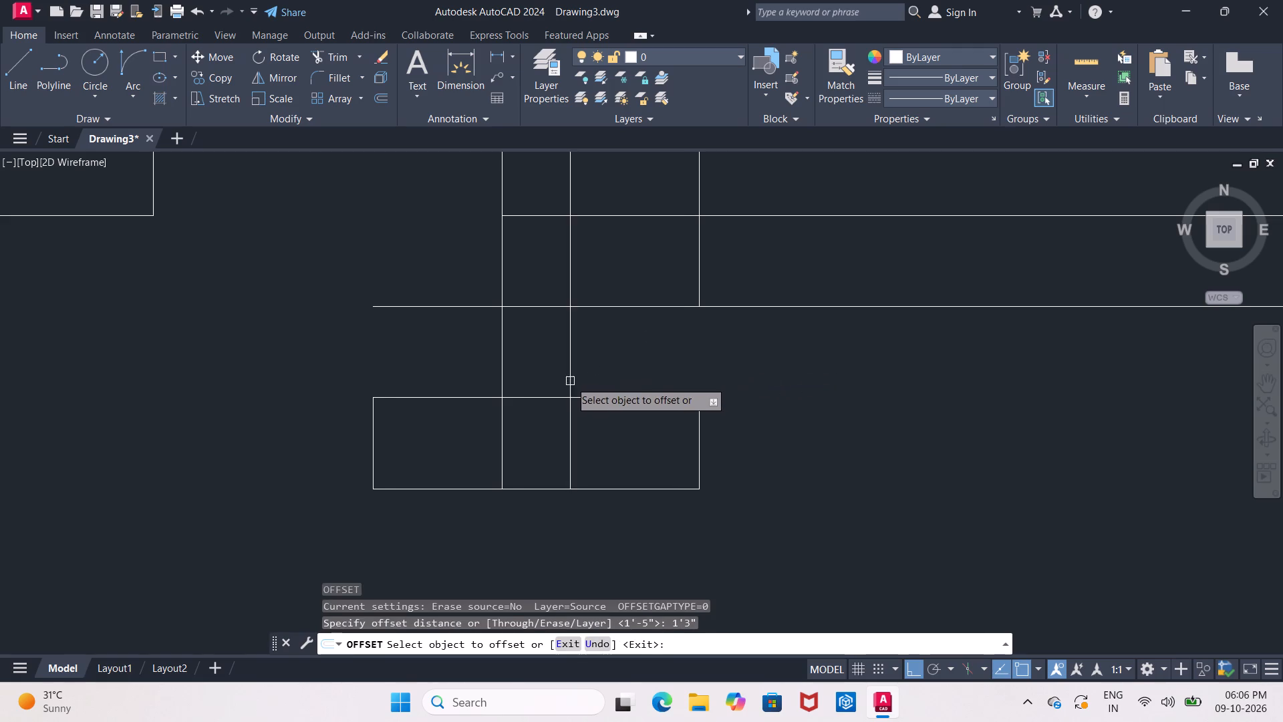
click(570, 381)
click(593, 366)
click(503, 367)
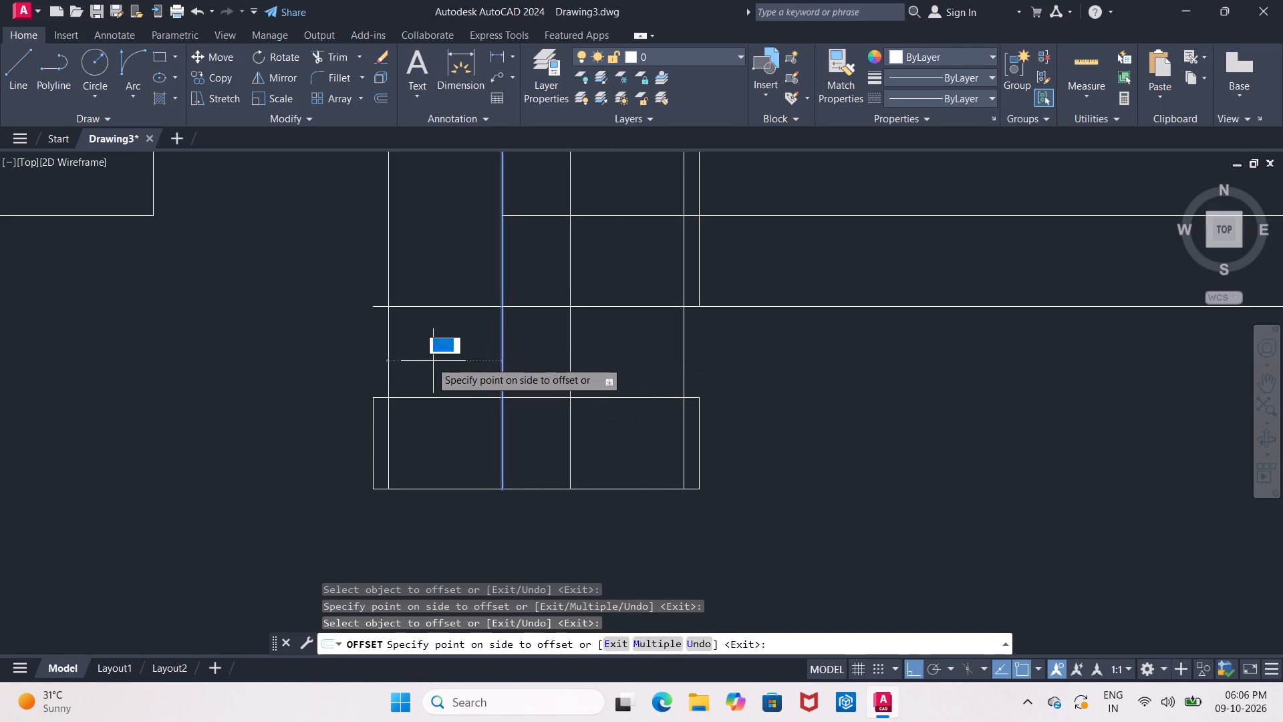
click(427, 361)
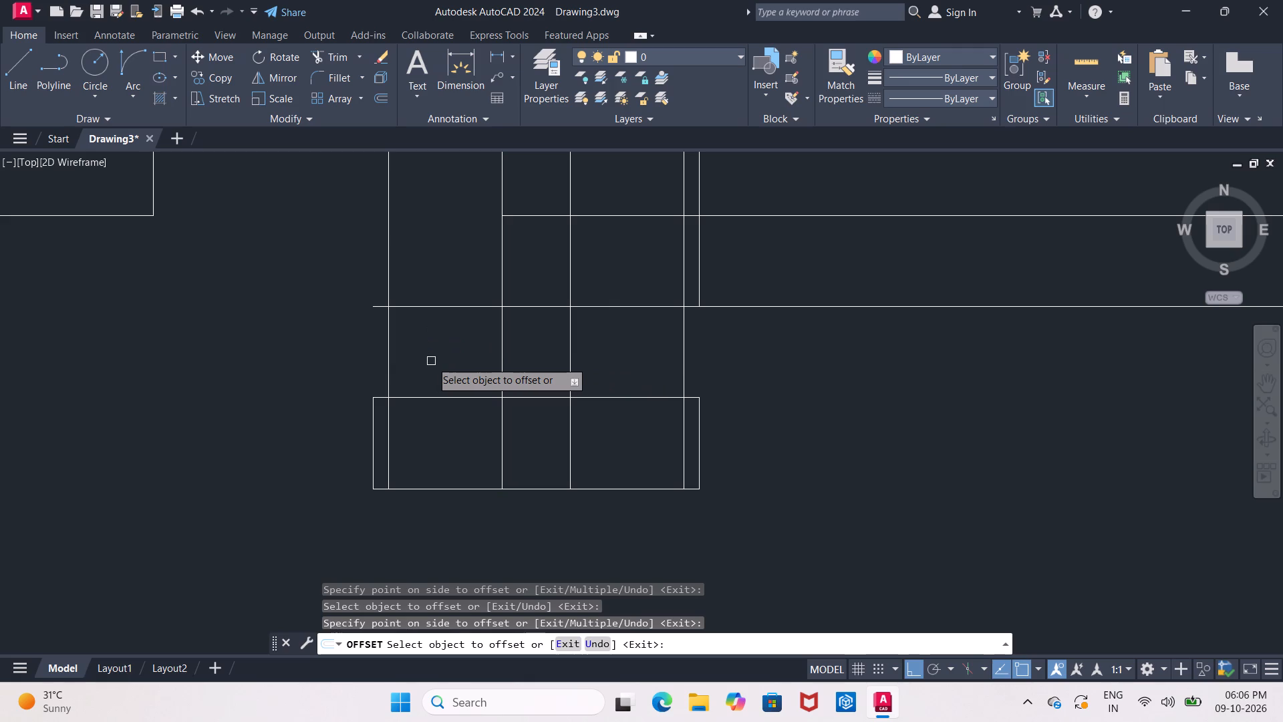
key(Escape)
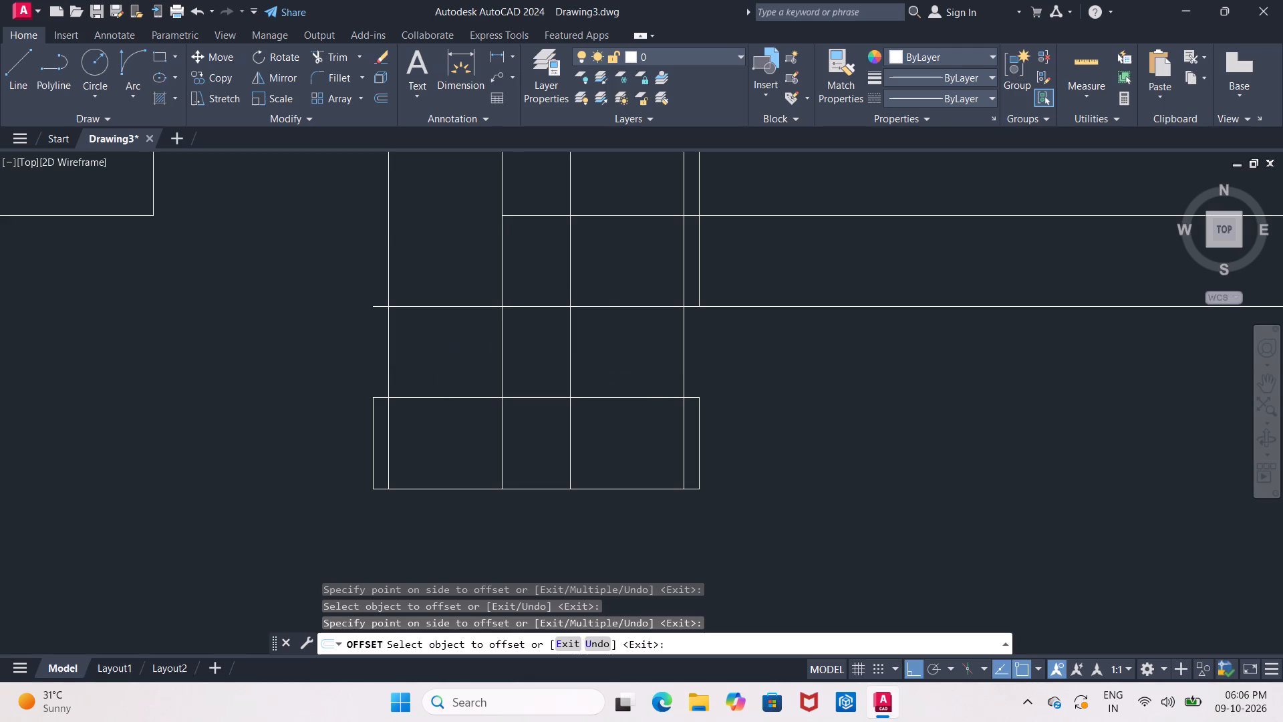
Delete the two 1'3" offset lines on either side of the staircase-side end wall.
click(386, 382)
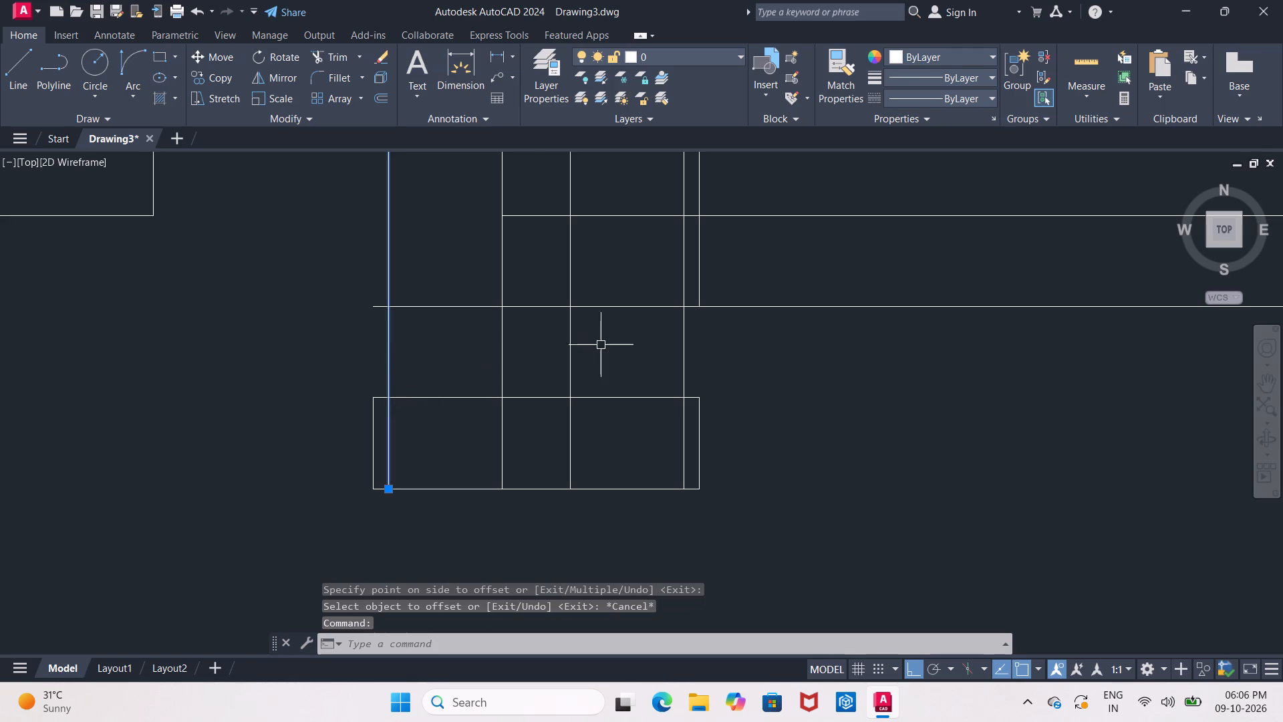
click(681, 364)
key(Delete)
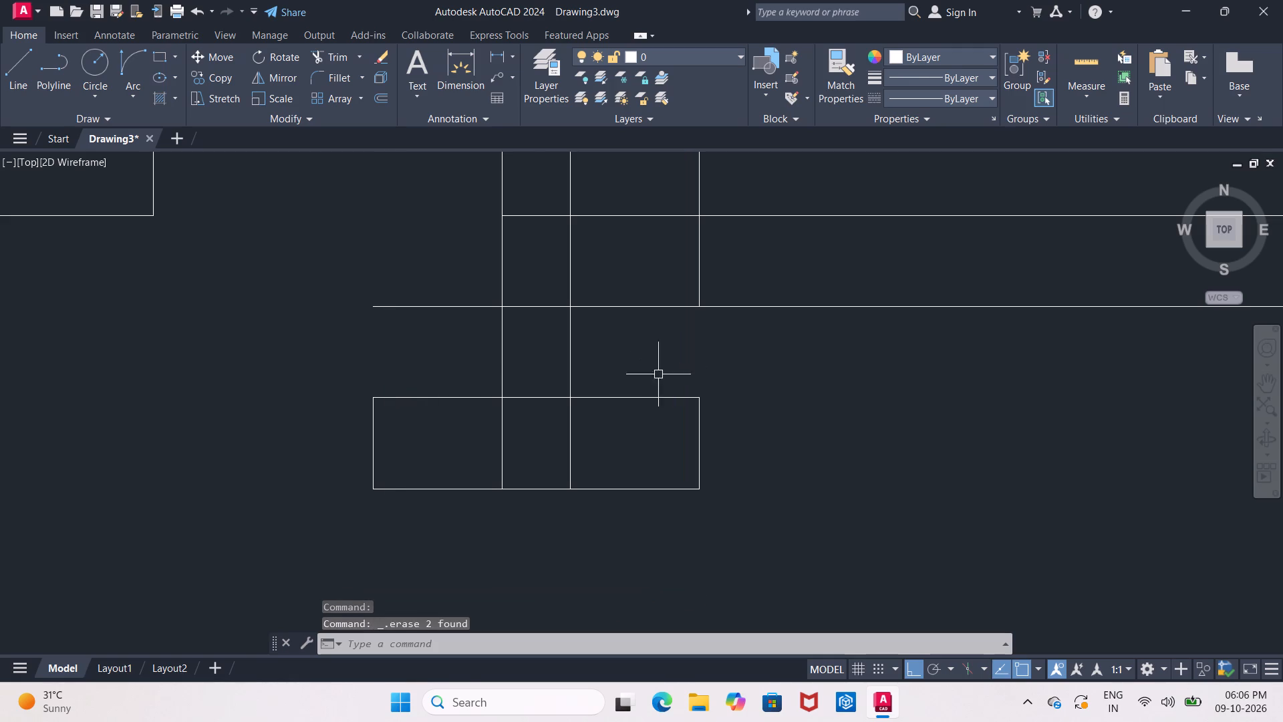
Measure how far the bottom course's outer corner projects from the end wall's outer face with a temporary linear dimension.
click(492, 55)
click(374, 401)
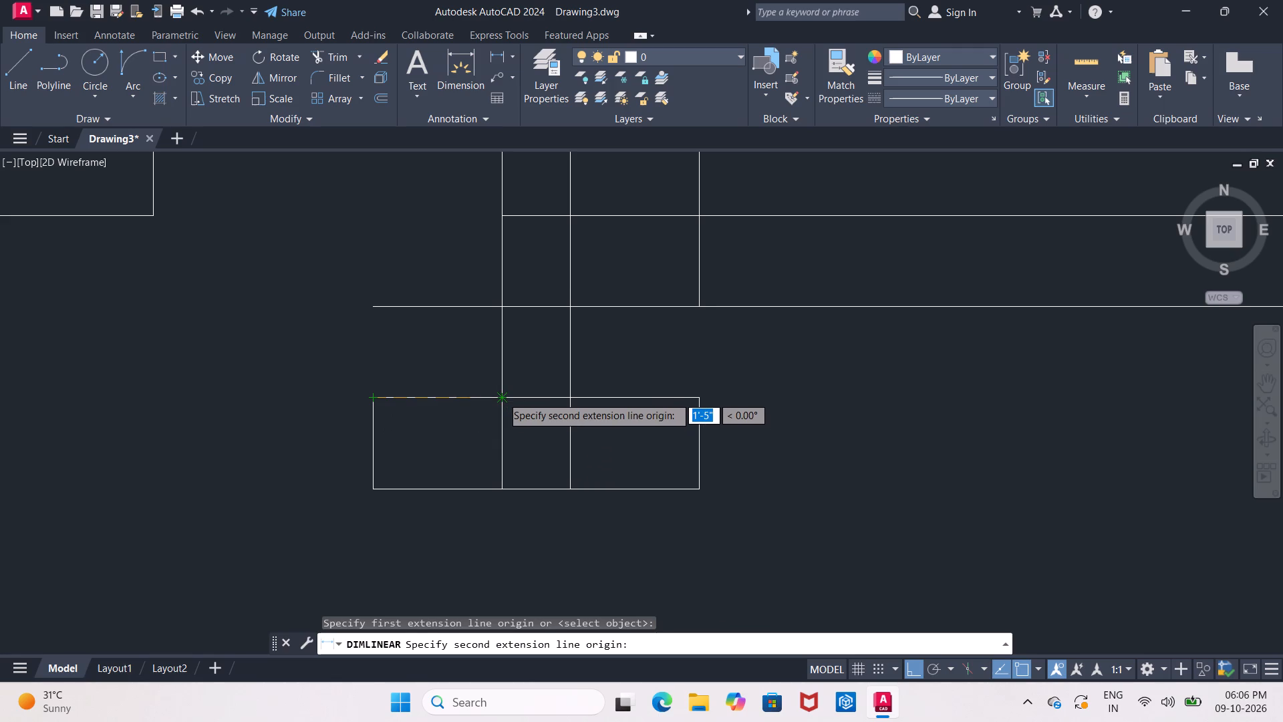
click(502, 396)
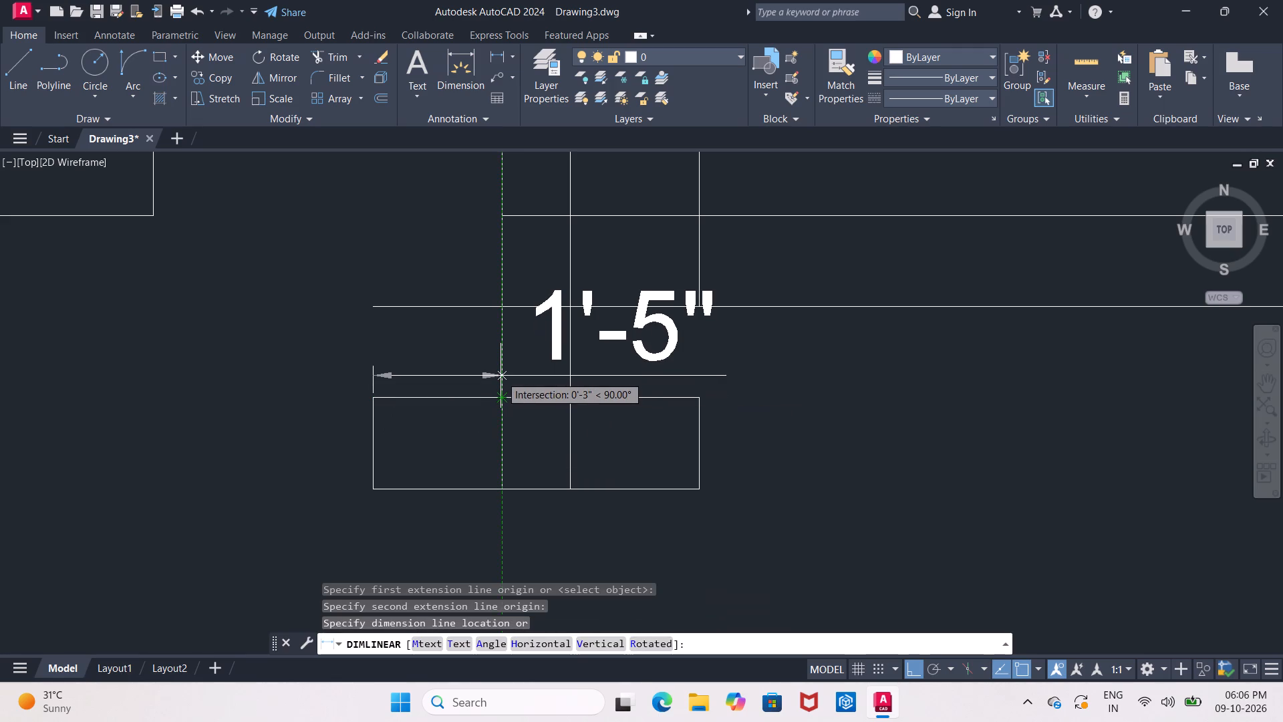
key(Escape)
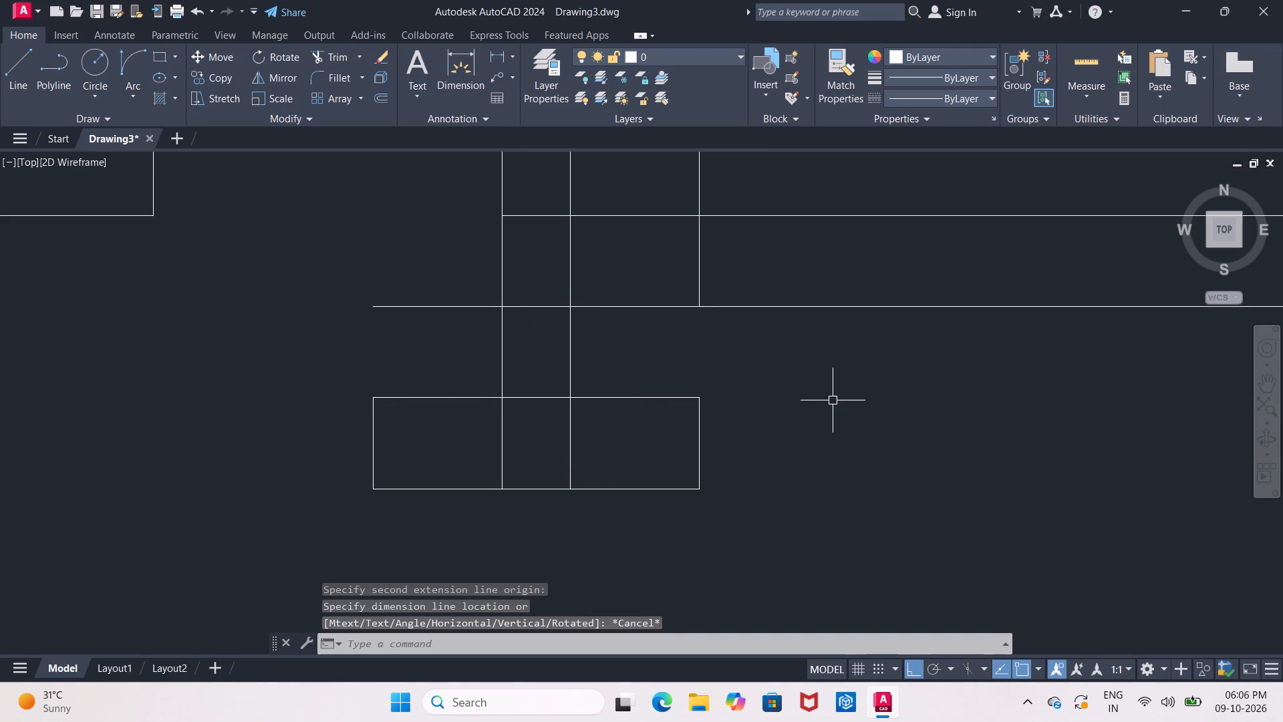
Work out 1.5 divided by 2 in Calculator, then close it.
text(1.5/2)
key(Return)
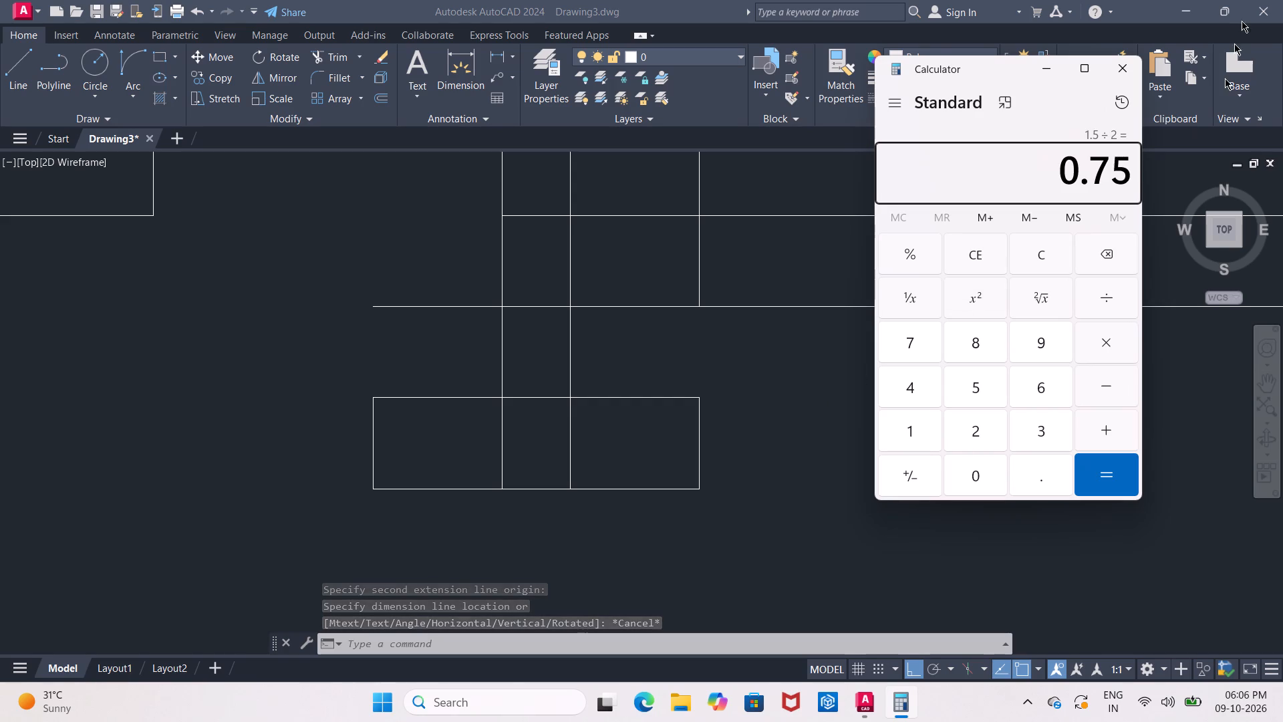
click(1121, 74)
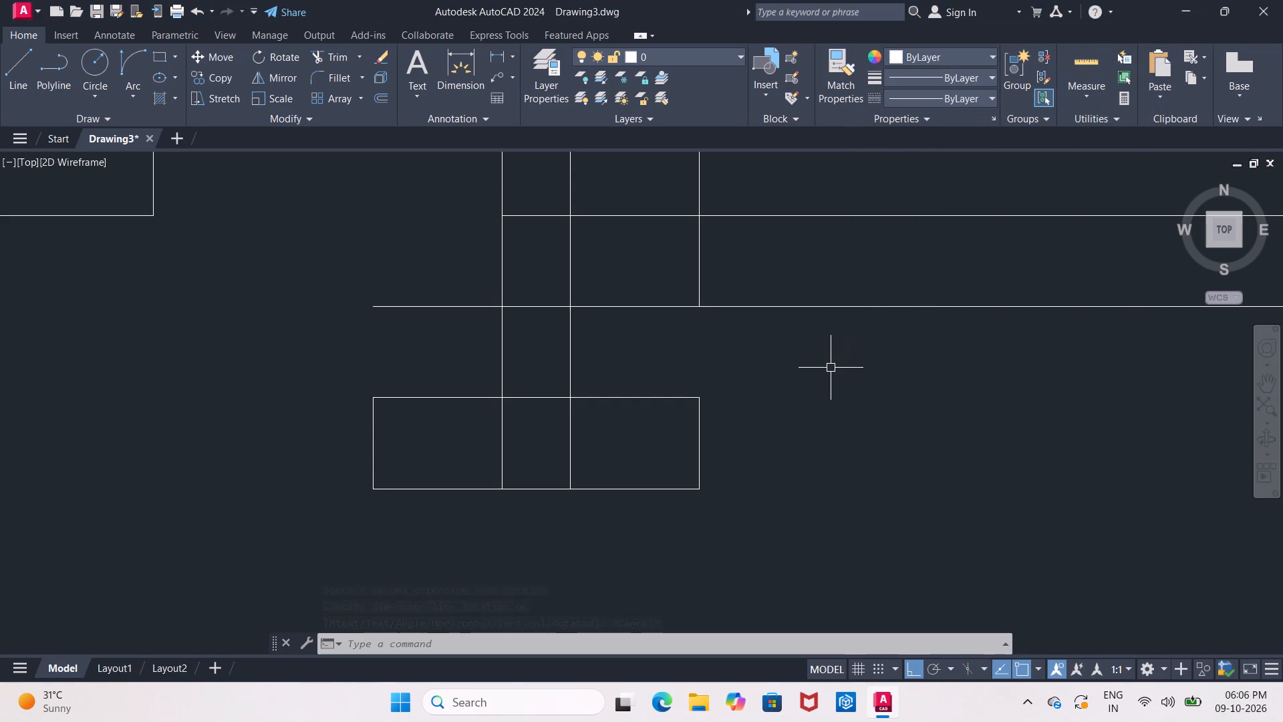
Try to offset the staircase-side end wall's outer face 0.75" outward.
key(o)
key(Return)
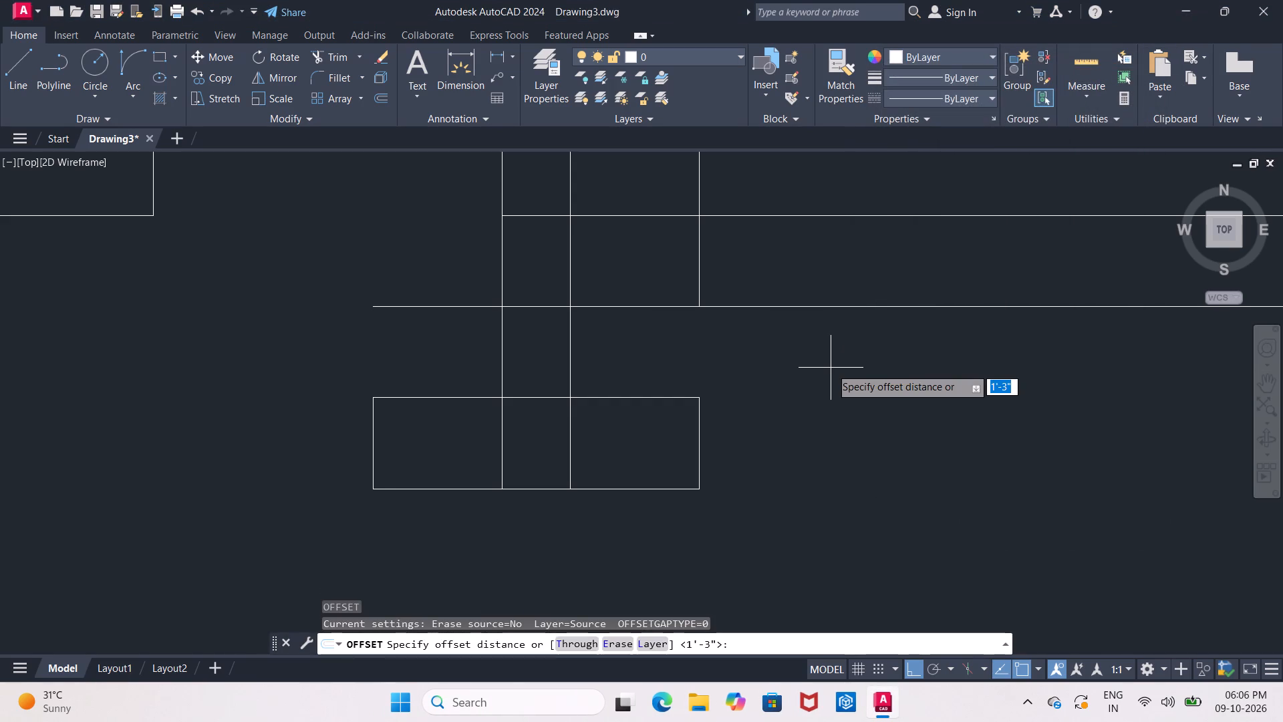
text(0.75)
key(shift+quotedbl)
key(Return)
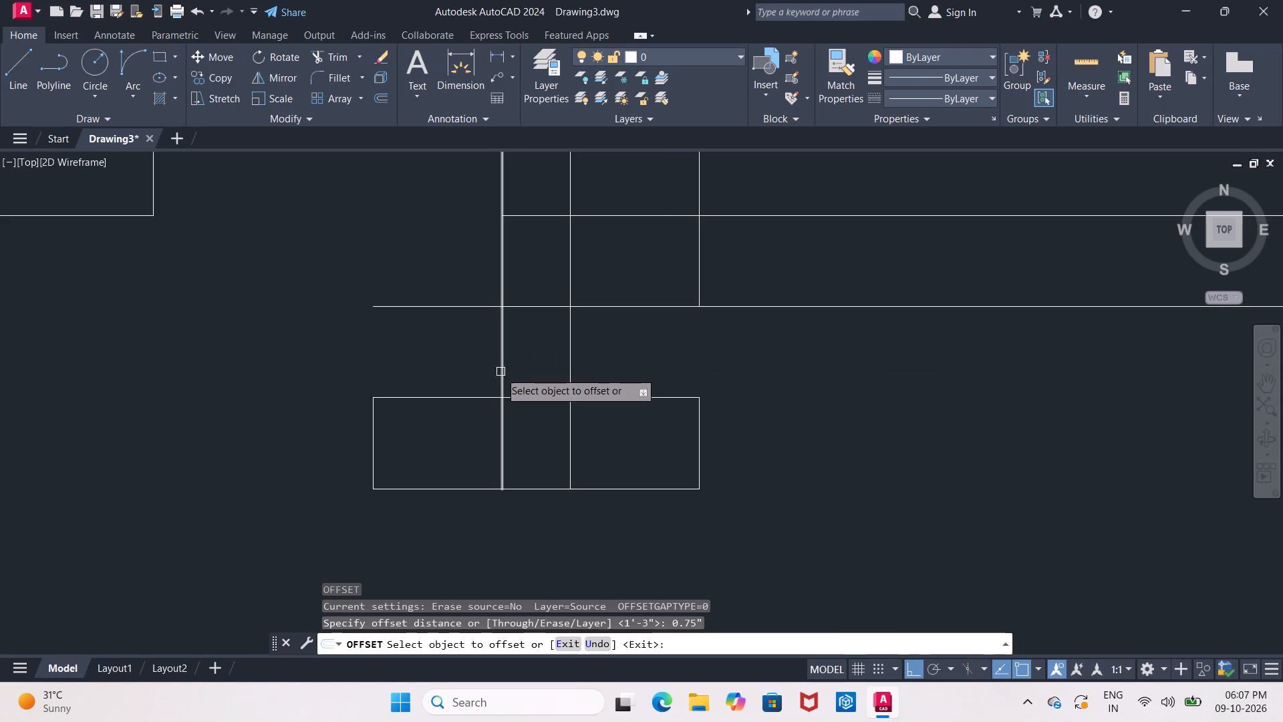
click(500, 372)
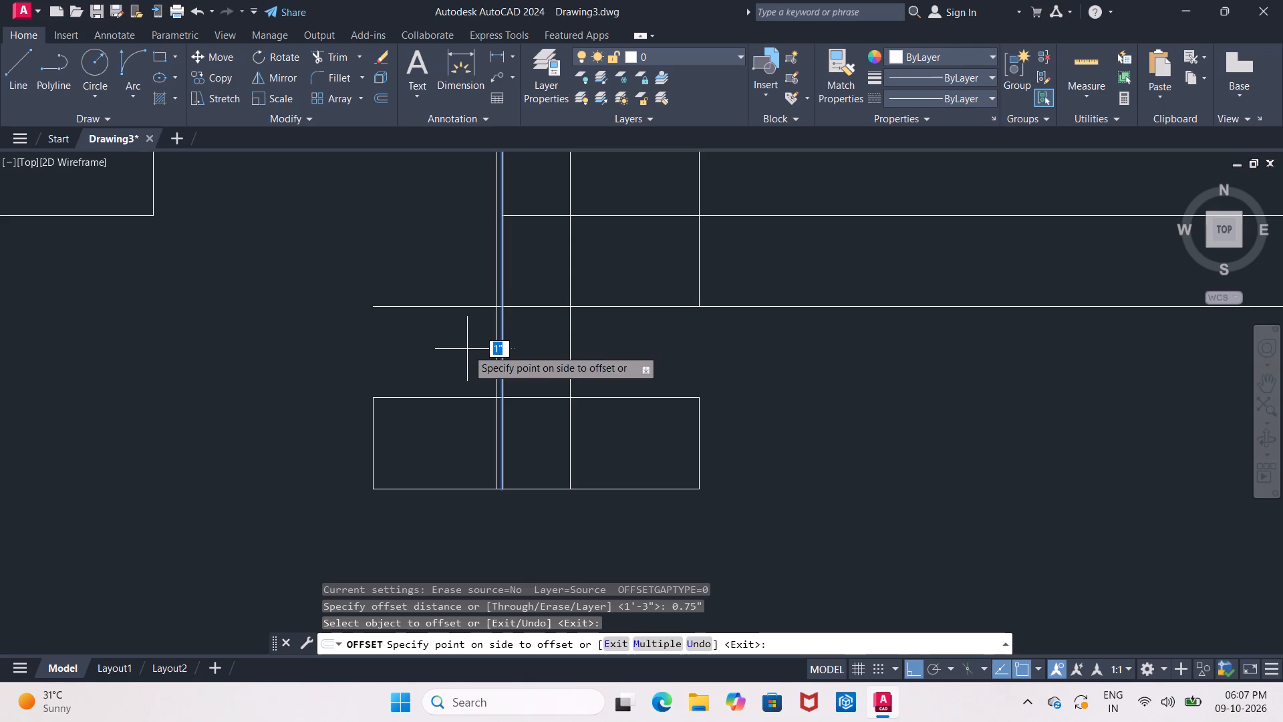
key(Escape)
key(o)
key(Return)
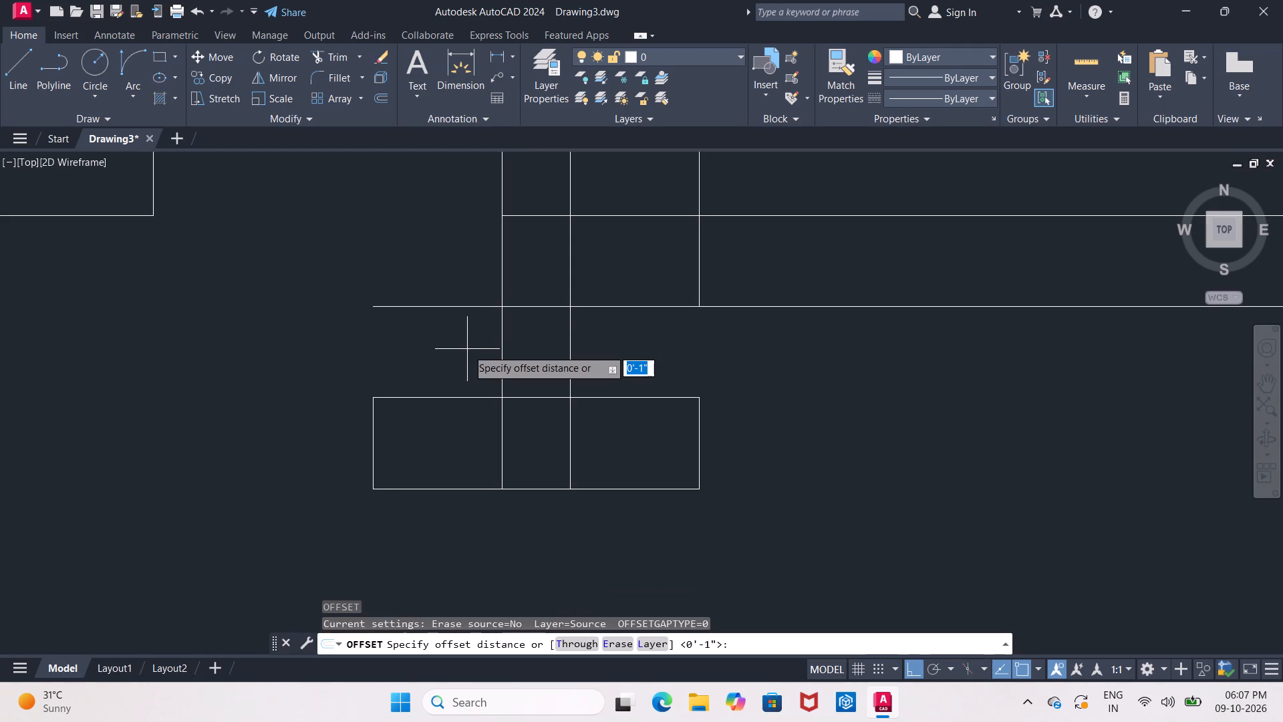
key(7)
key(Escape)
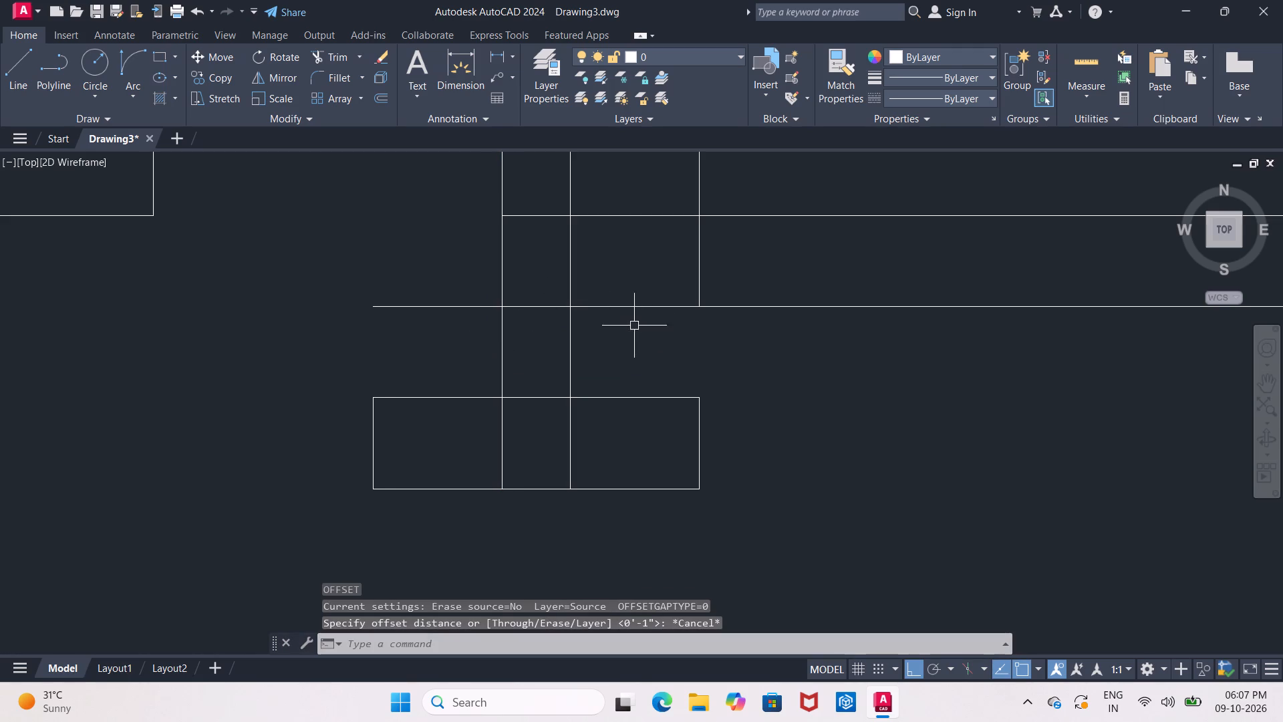
Measure the bottom course's projection beyond the end wall's outer face with a temporary linear dimension.
click(490, 54)
click(374, 397)
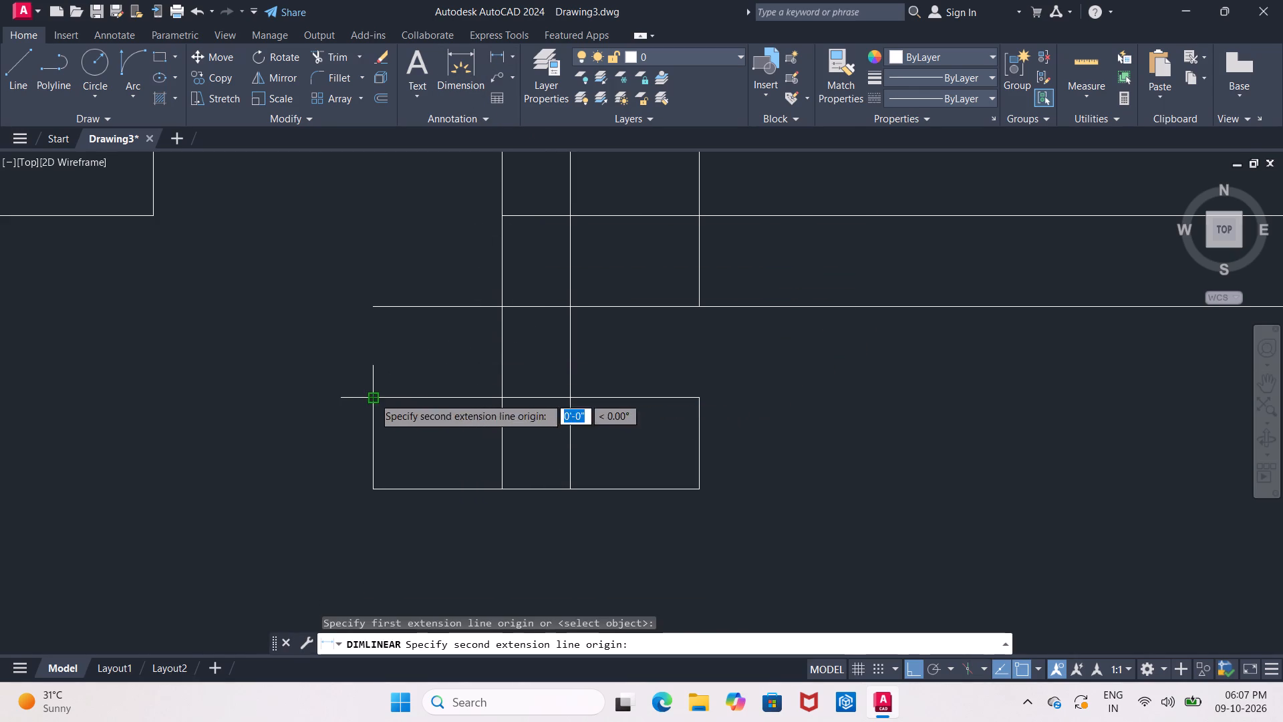
click(498, 396)
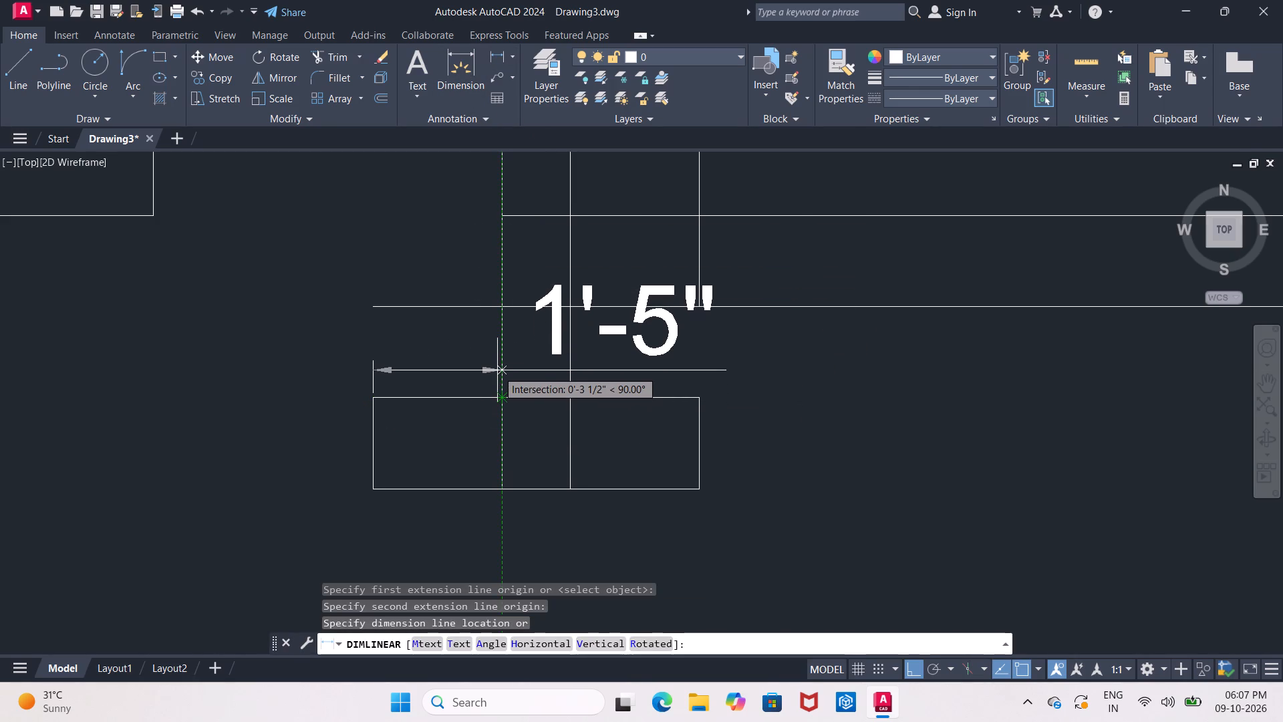
key(Escape)
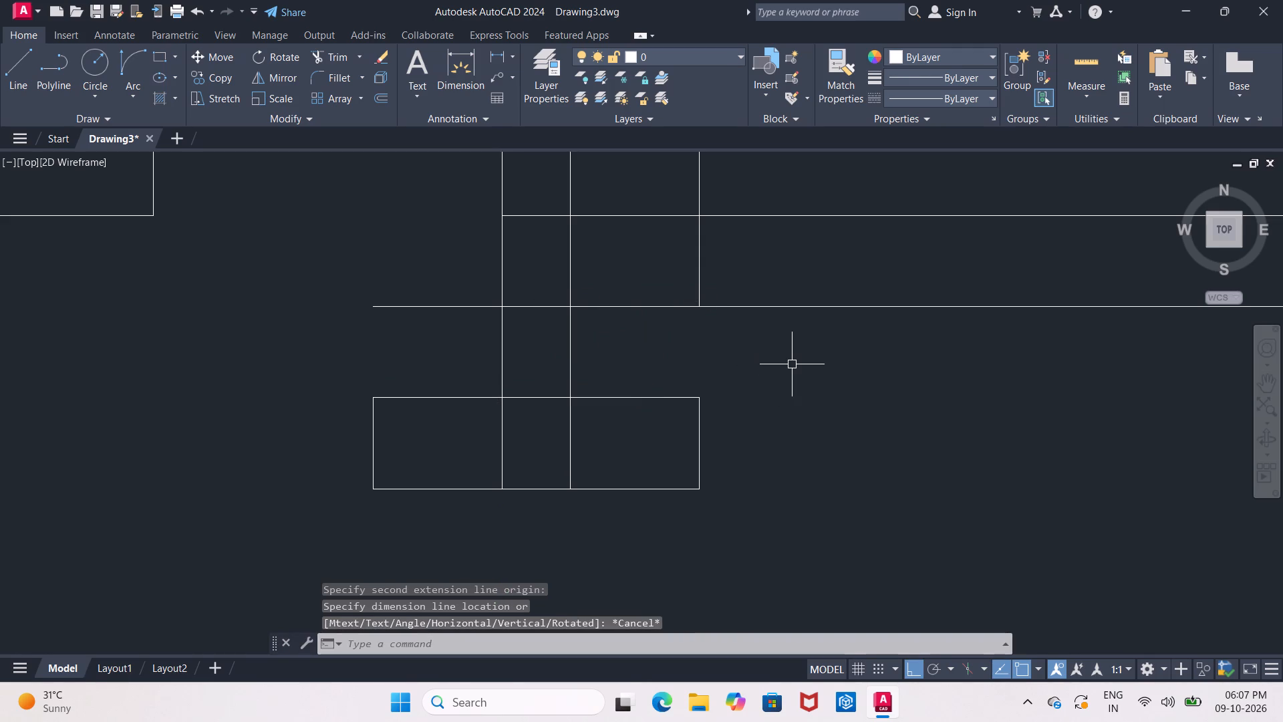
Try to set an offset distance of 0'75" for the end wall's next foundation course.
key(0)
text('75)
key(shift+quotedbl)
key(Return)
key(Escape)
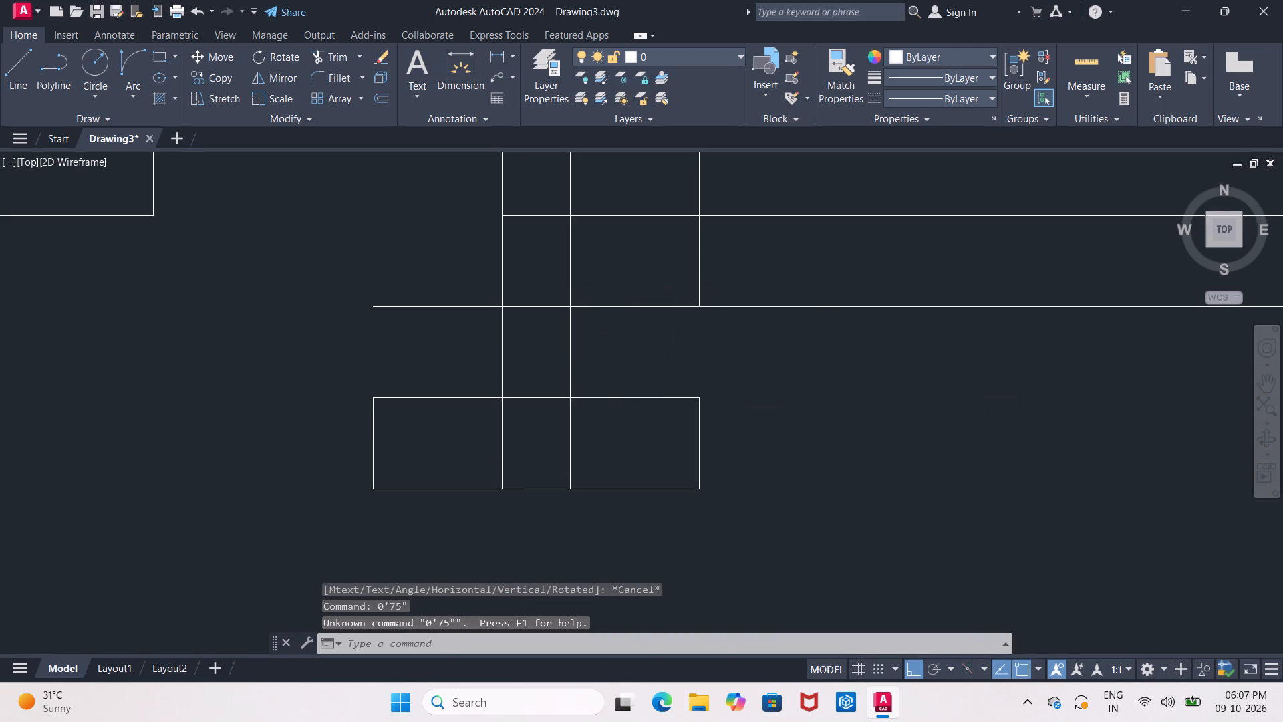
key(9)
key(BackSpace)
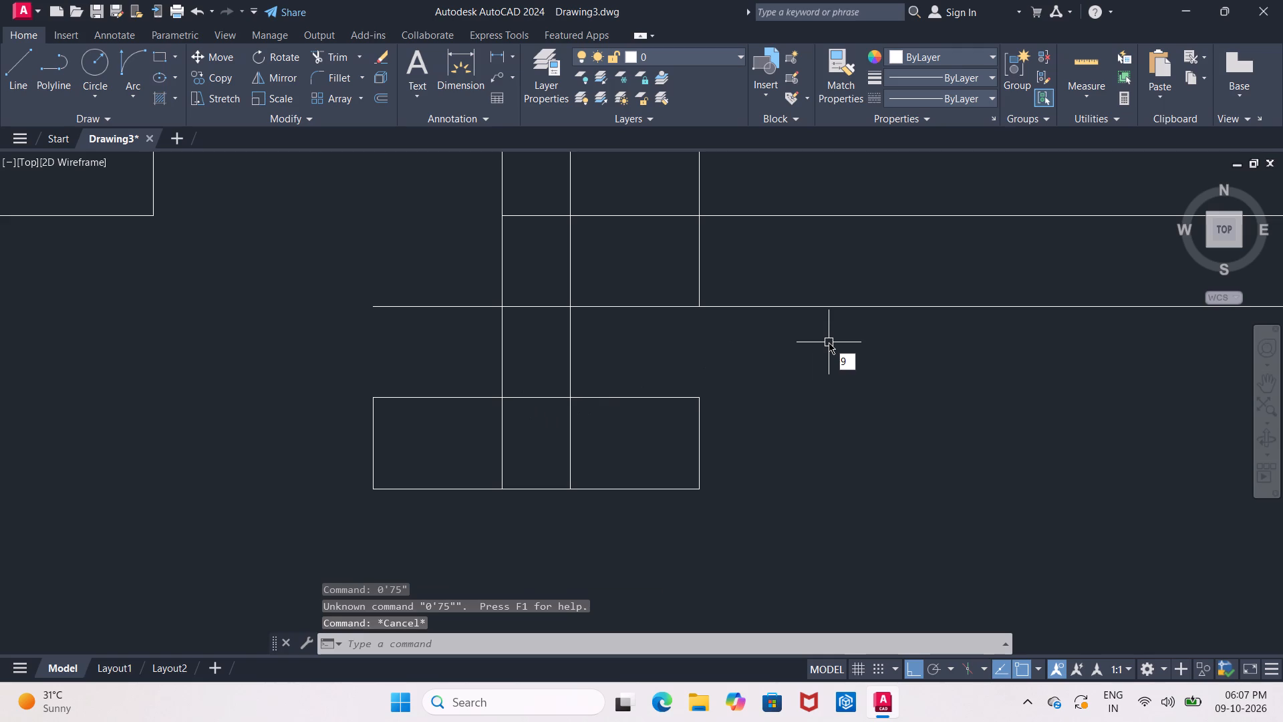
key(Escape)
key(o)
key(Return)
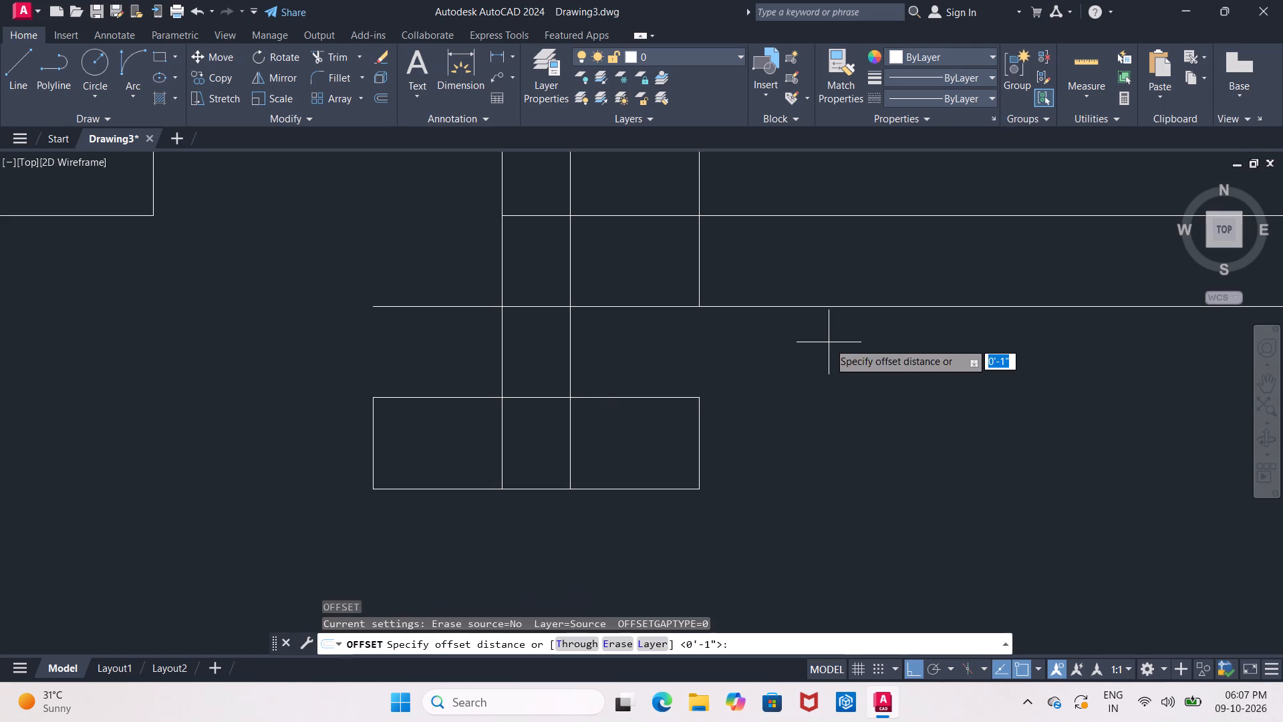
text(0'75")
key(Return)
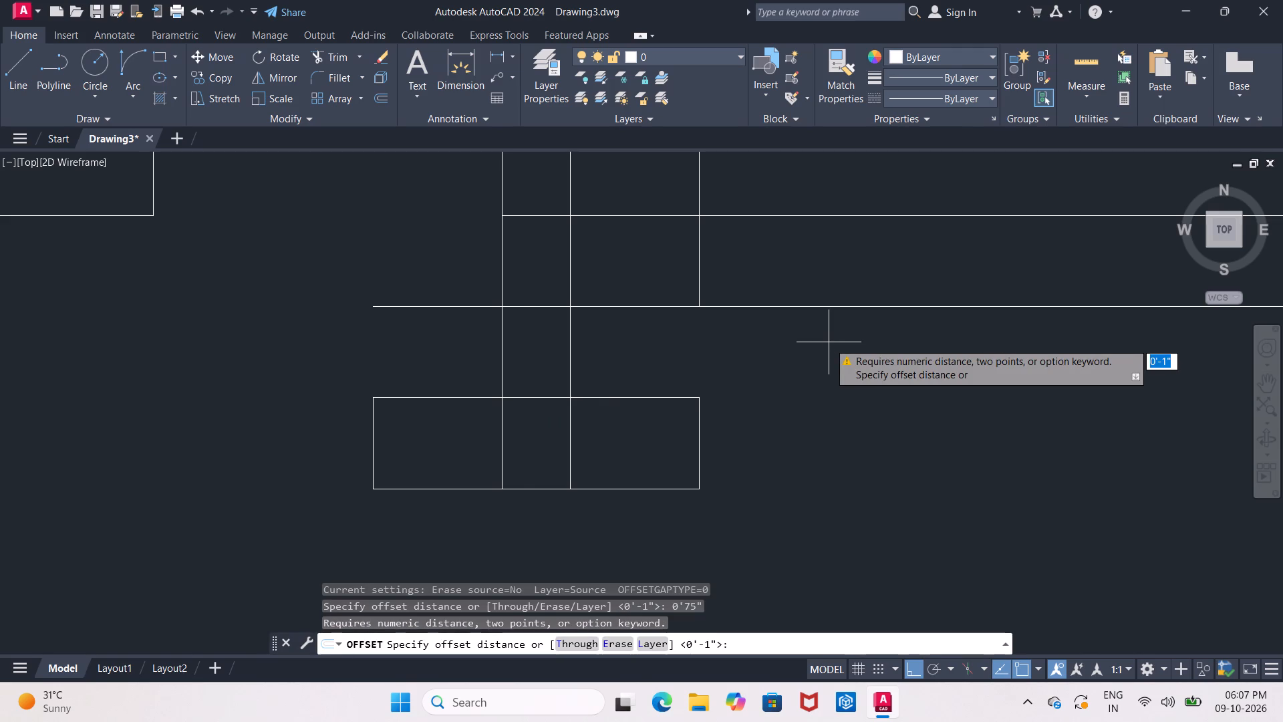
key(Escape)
Measure the full width of the end wall's bottom foundation course with a temporary linear dimension.
scroll(744, 366, down, 1)
middle_drag(744, 366, 737, 385)
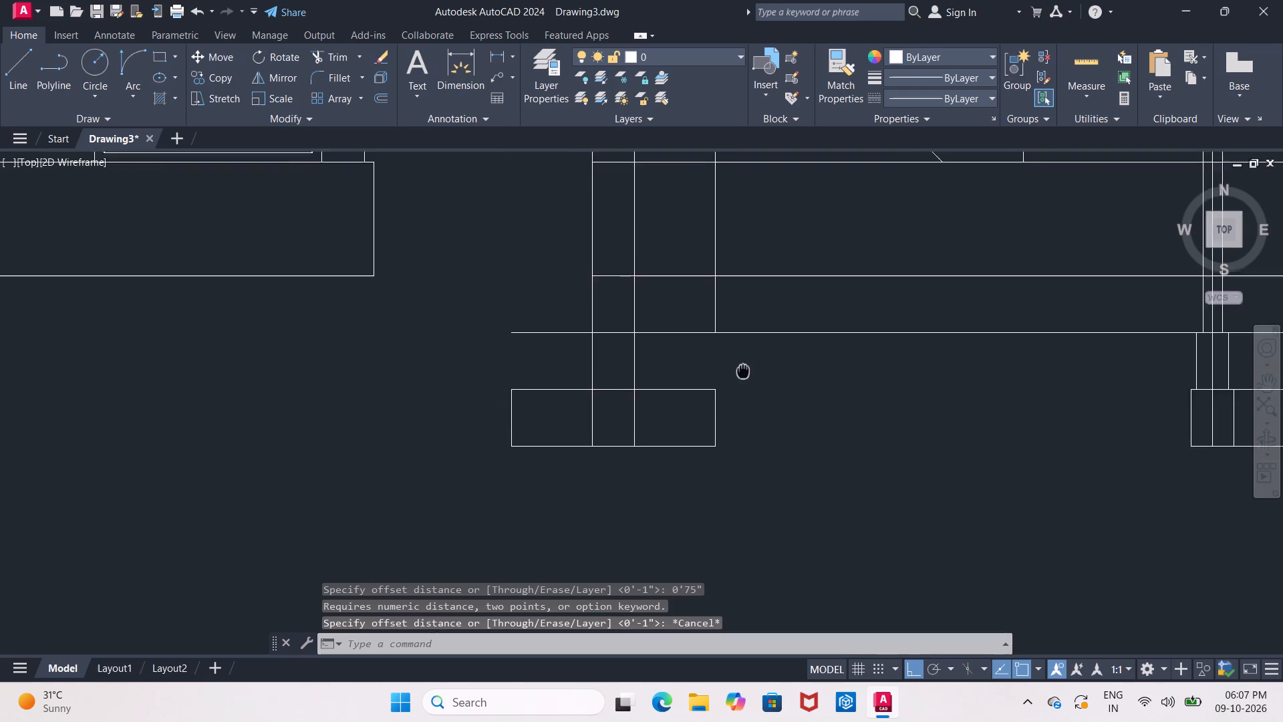
middle_drag(737, 385, 722, 435)
scroll(686, 446, up, 2)
middle_drag(684, 442, 667, 416)
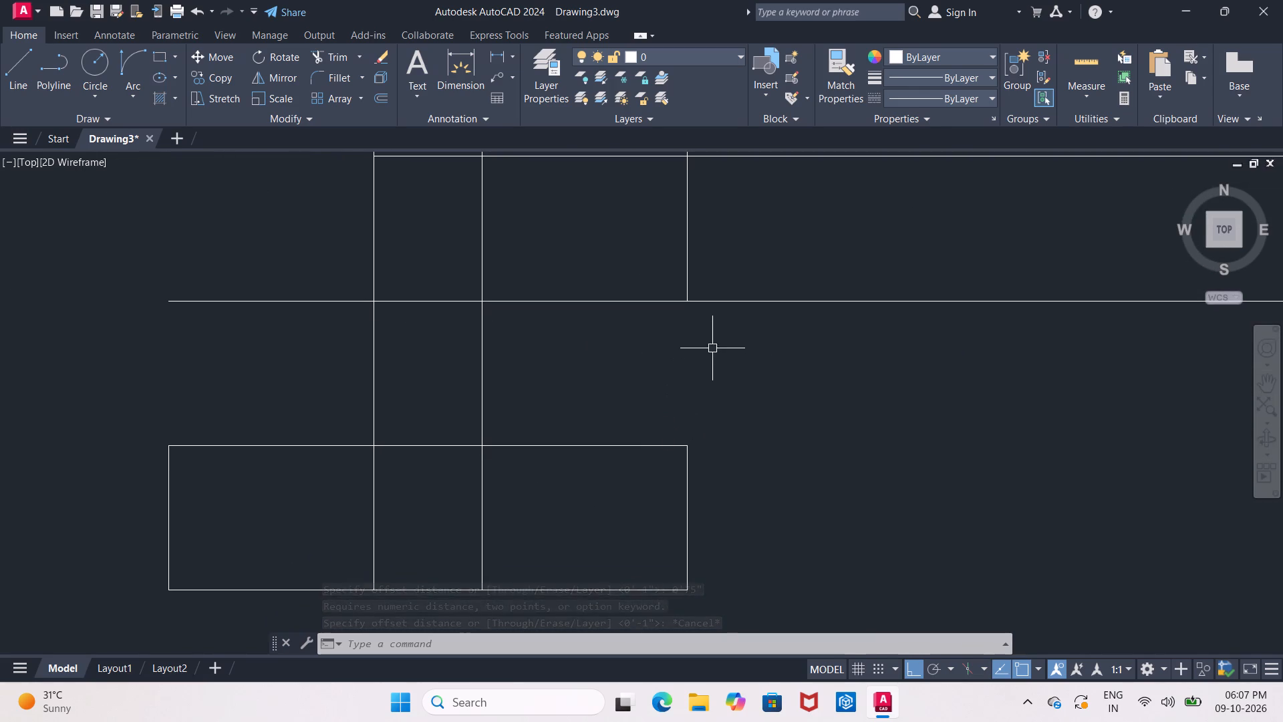
middle_drag(642, 402, 665, 403)
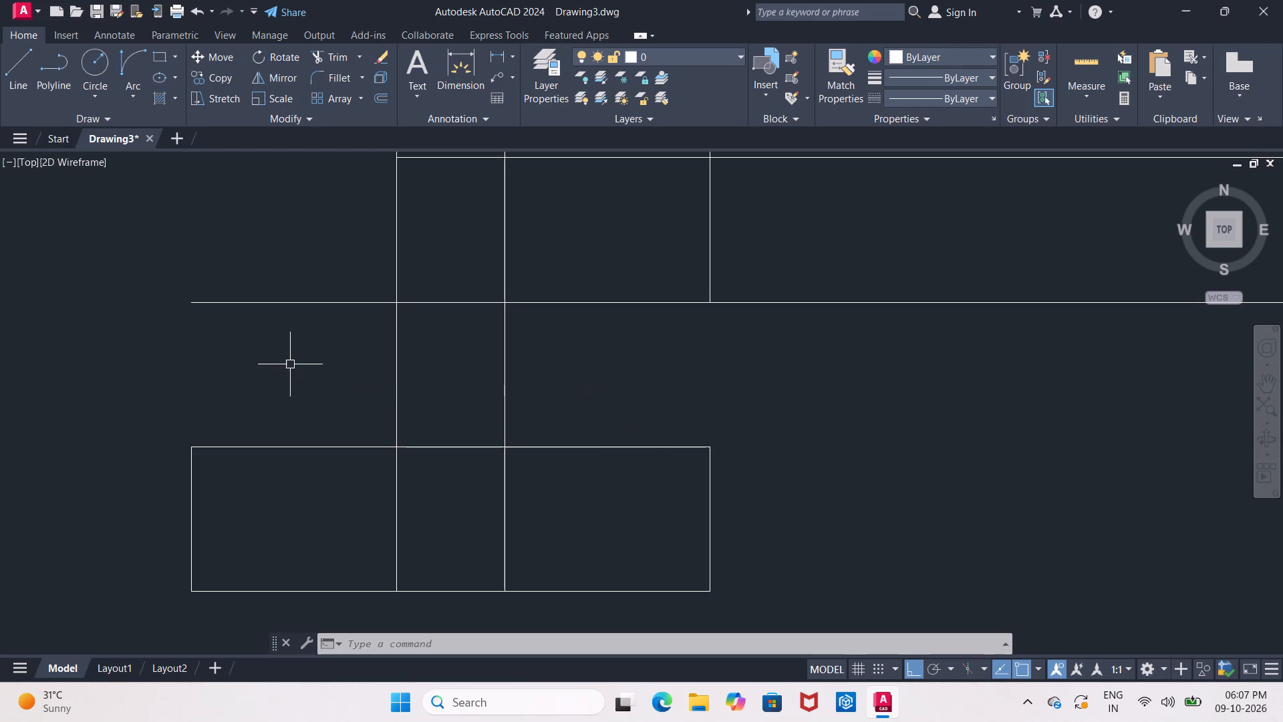
click(495, 59)
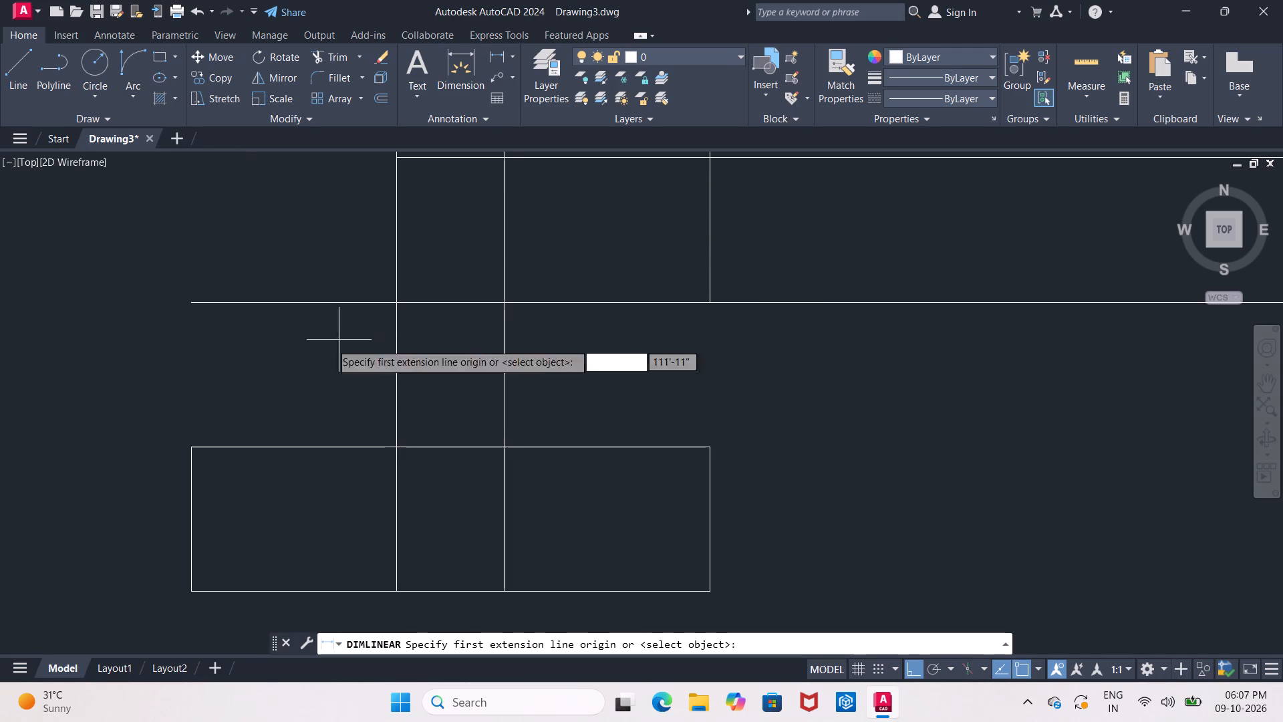
click(193, 452)
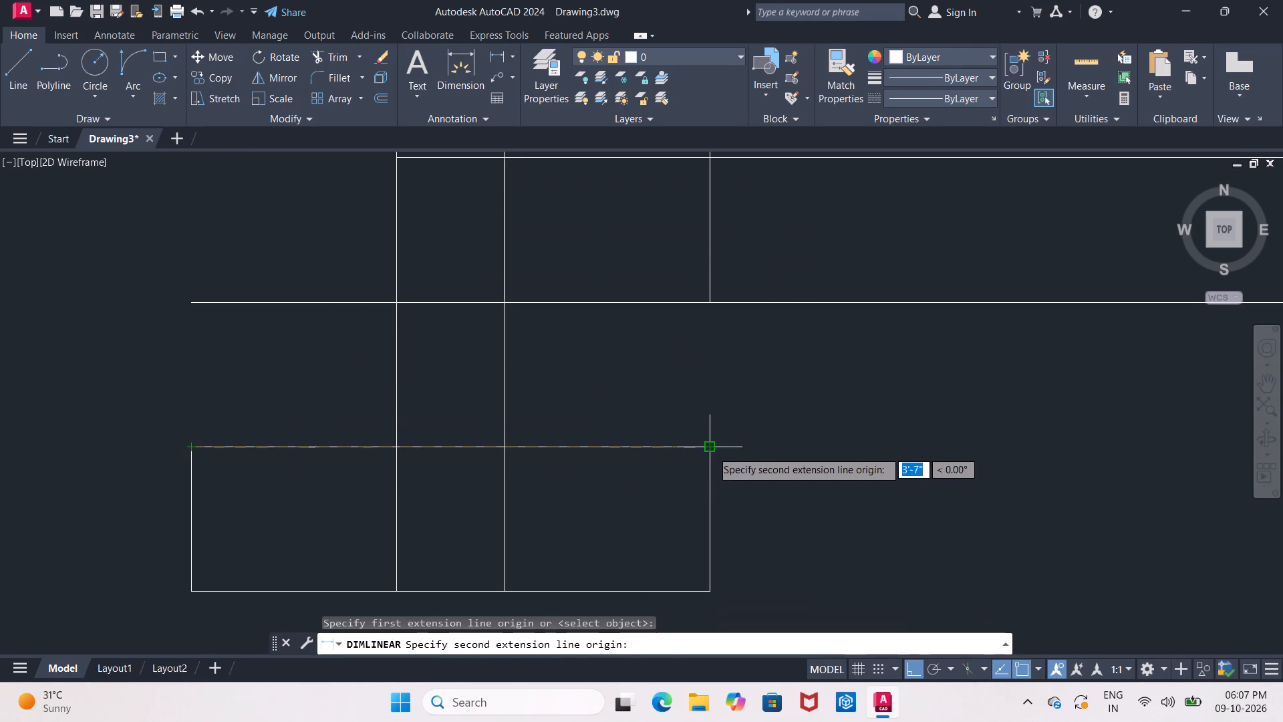
click(712, 451)
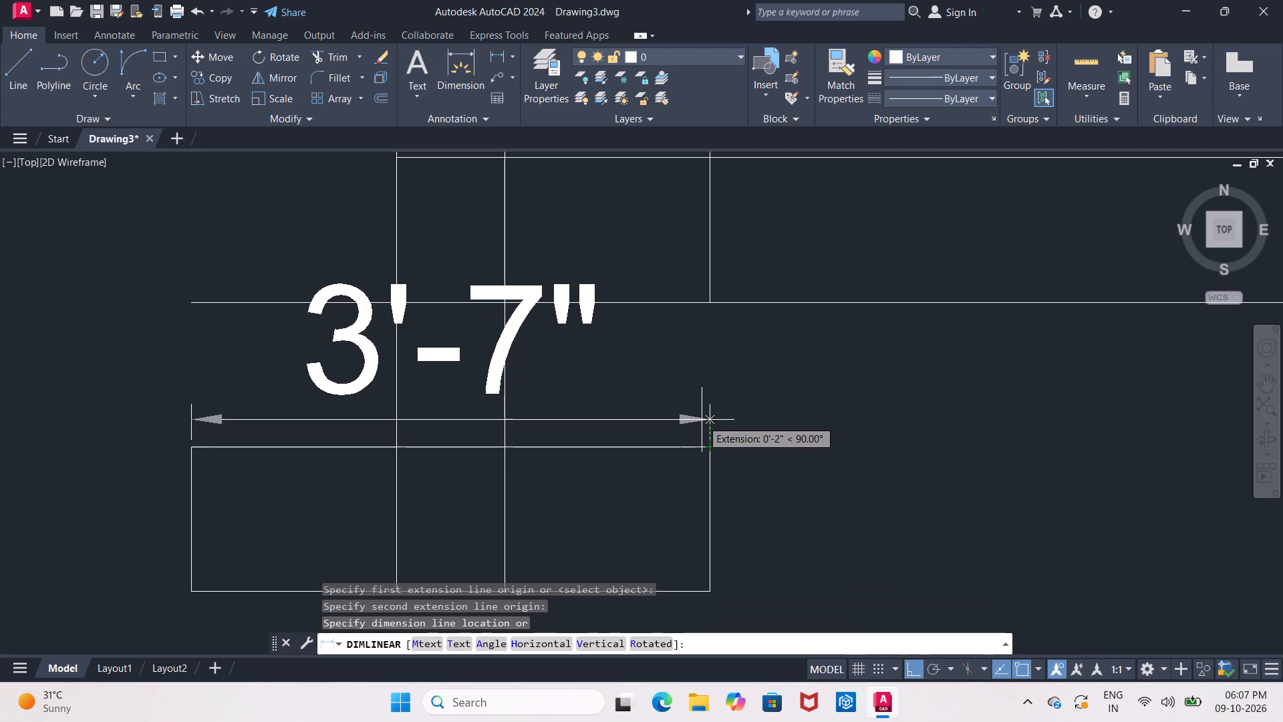
key(Escape)
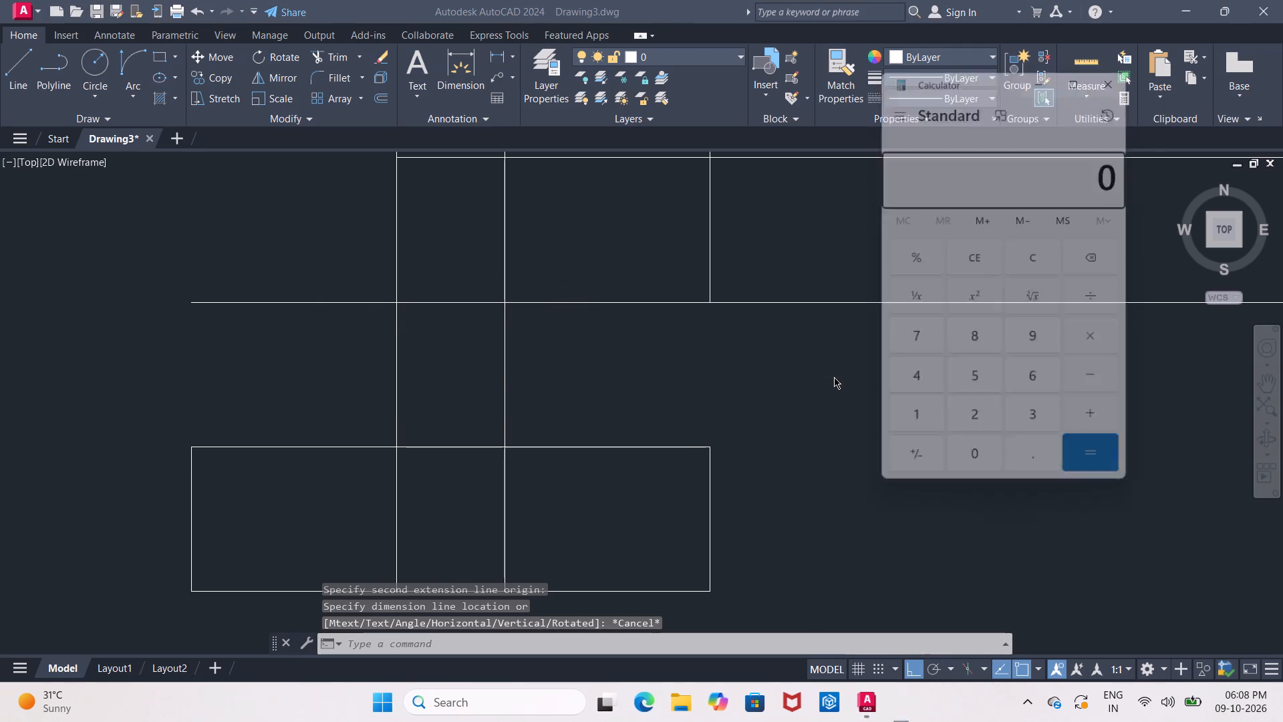
Work out 3.7 divided by 2 in Calculator, then close it.
text(3.7/2)
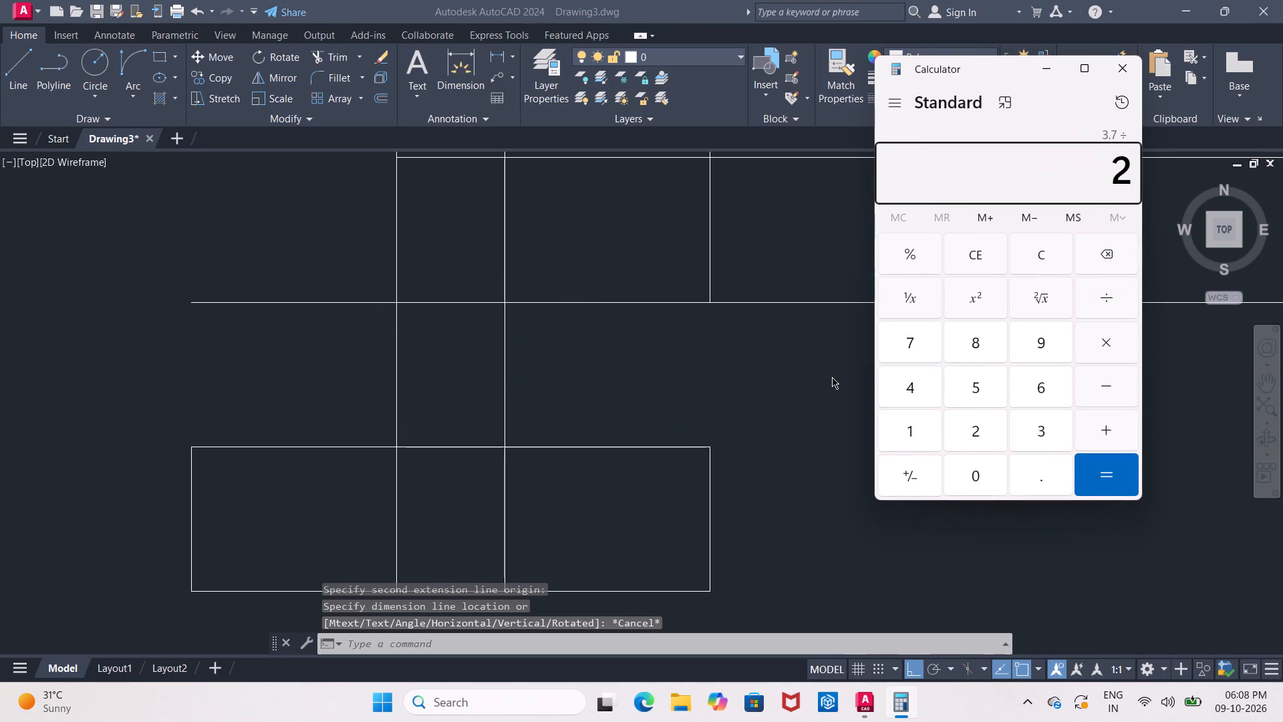
key(Return)
click(1128, 63)
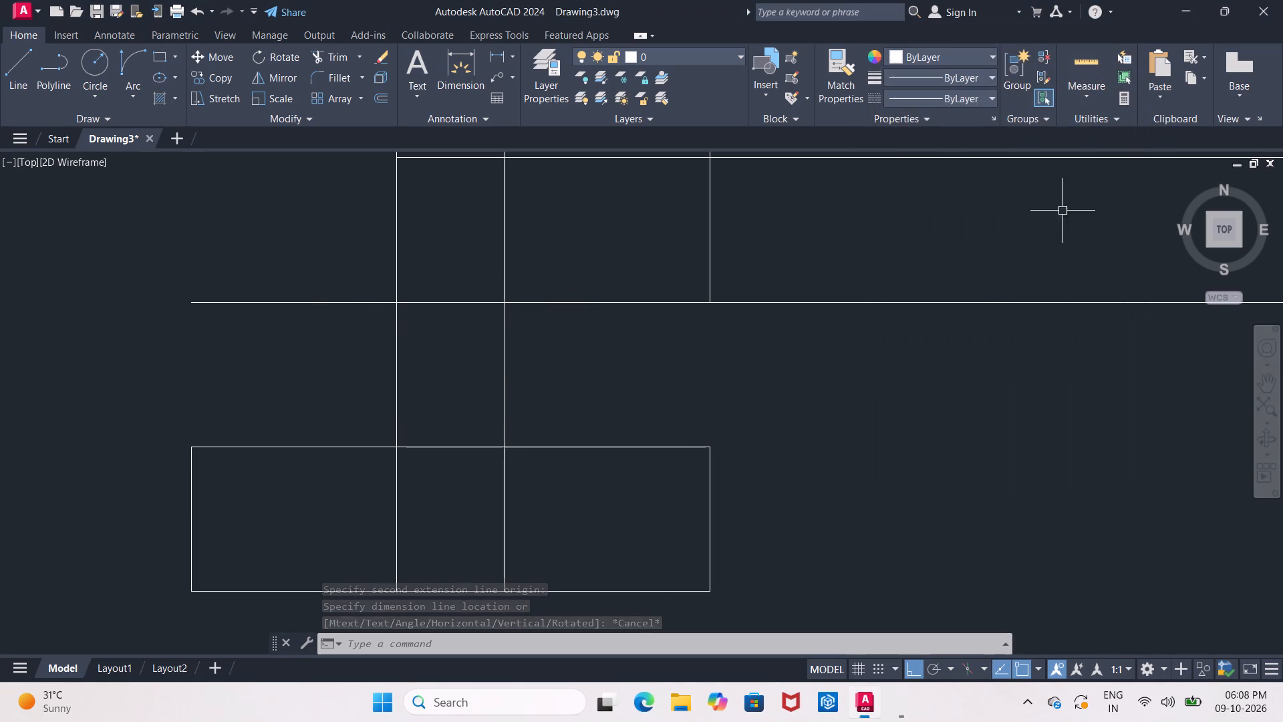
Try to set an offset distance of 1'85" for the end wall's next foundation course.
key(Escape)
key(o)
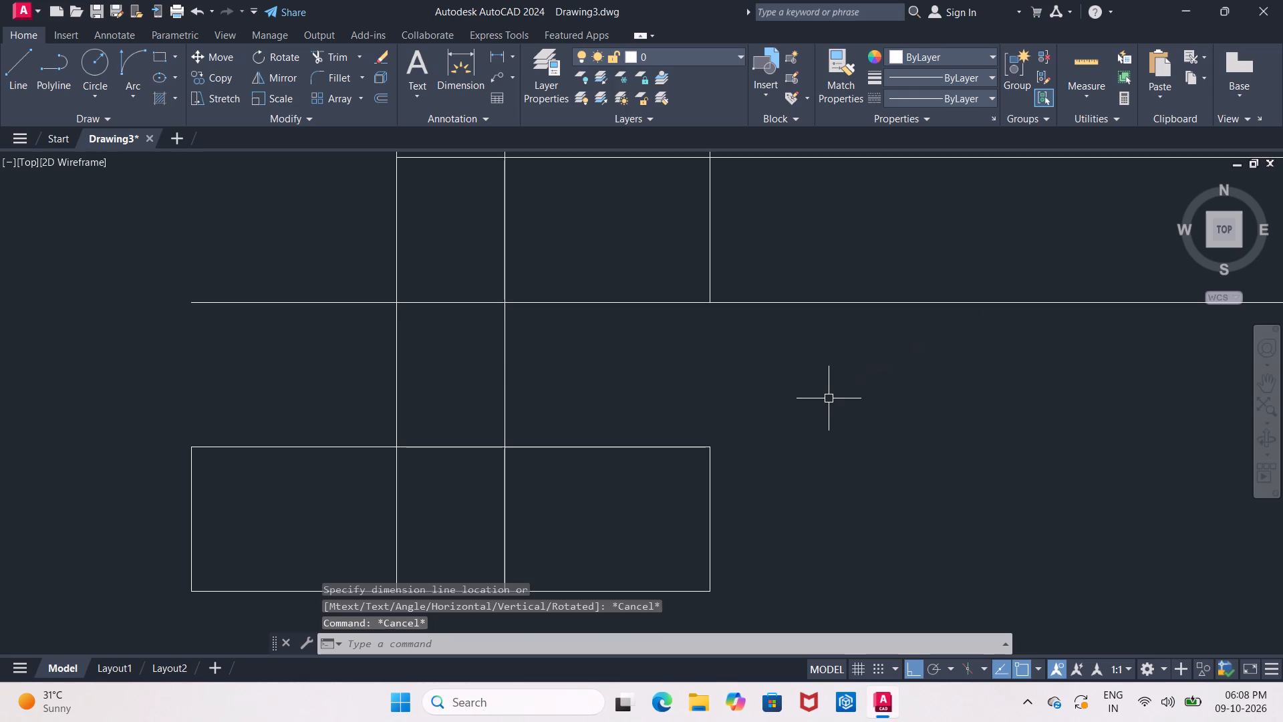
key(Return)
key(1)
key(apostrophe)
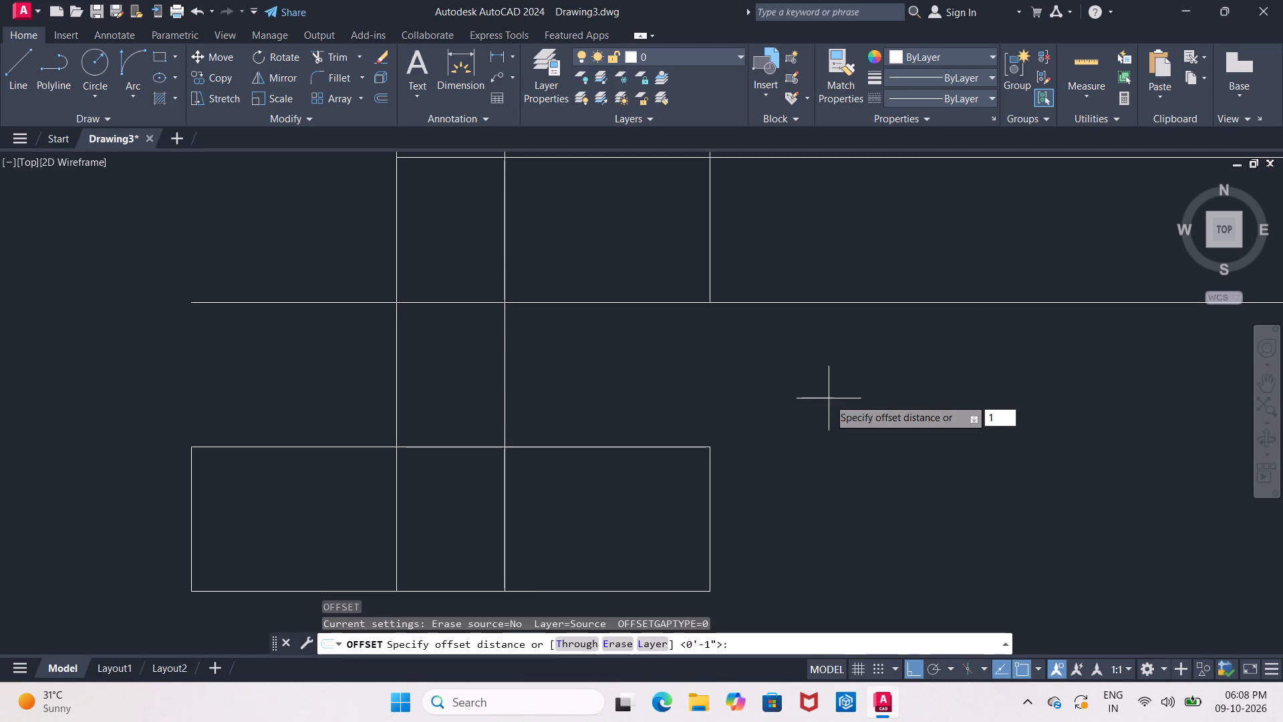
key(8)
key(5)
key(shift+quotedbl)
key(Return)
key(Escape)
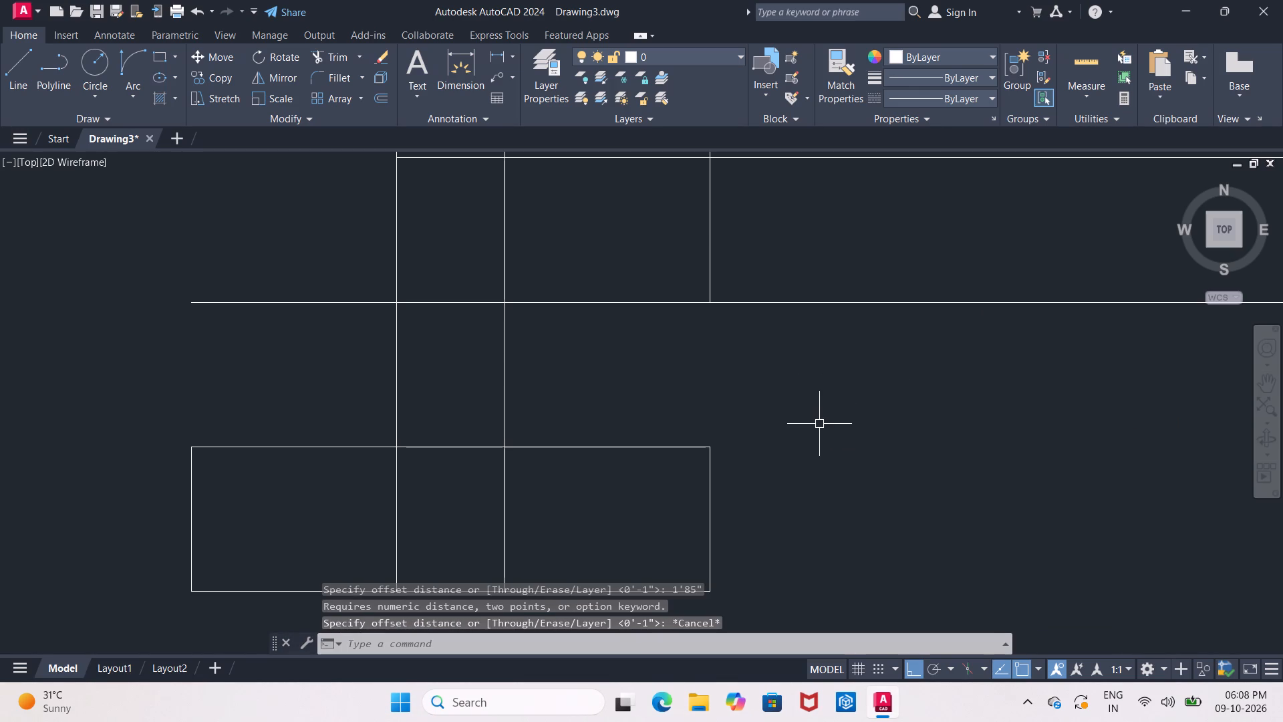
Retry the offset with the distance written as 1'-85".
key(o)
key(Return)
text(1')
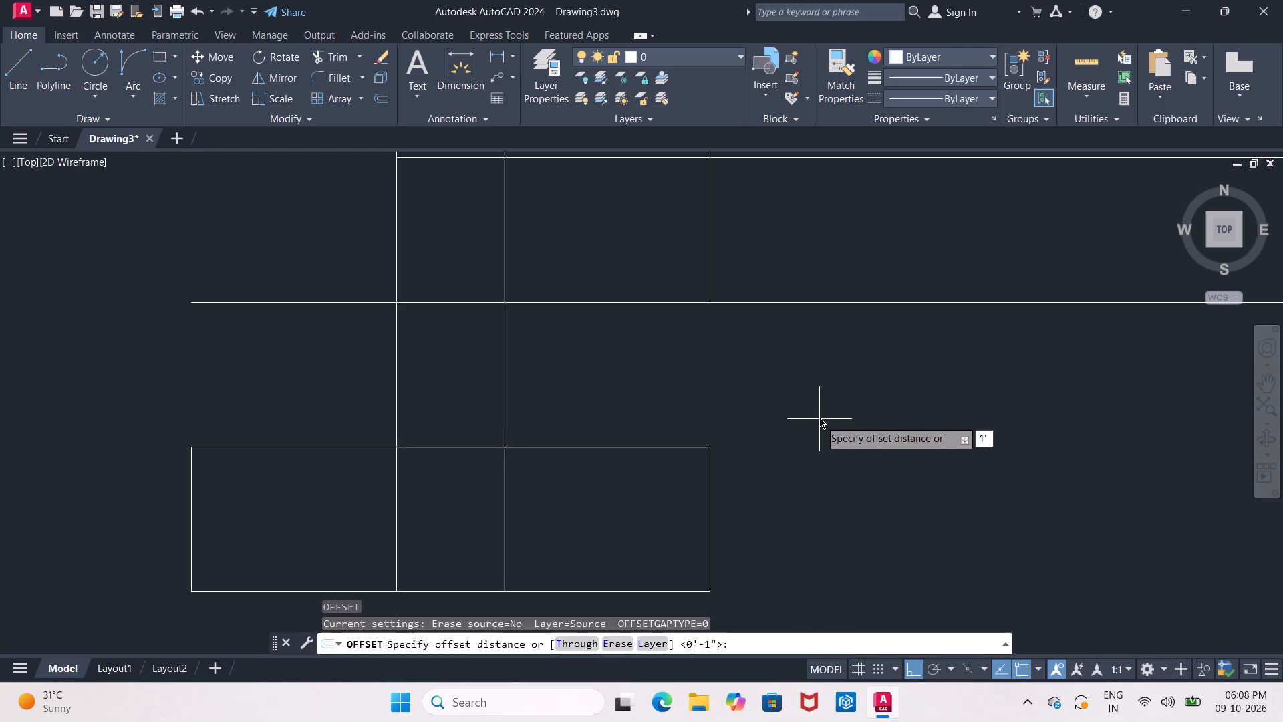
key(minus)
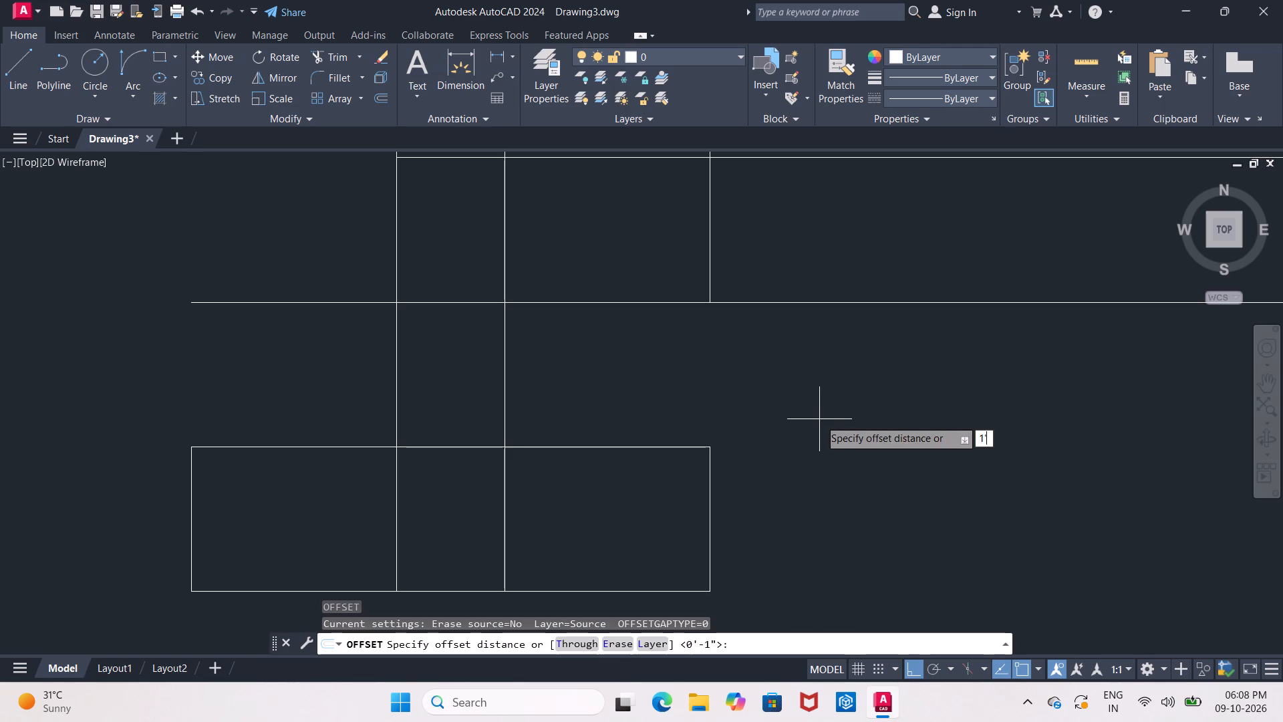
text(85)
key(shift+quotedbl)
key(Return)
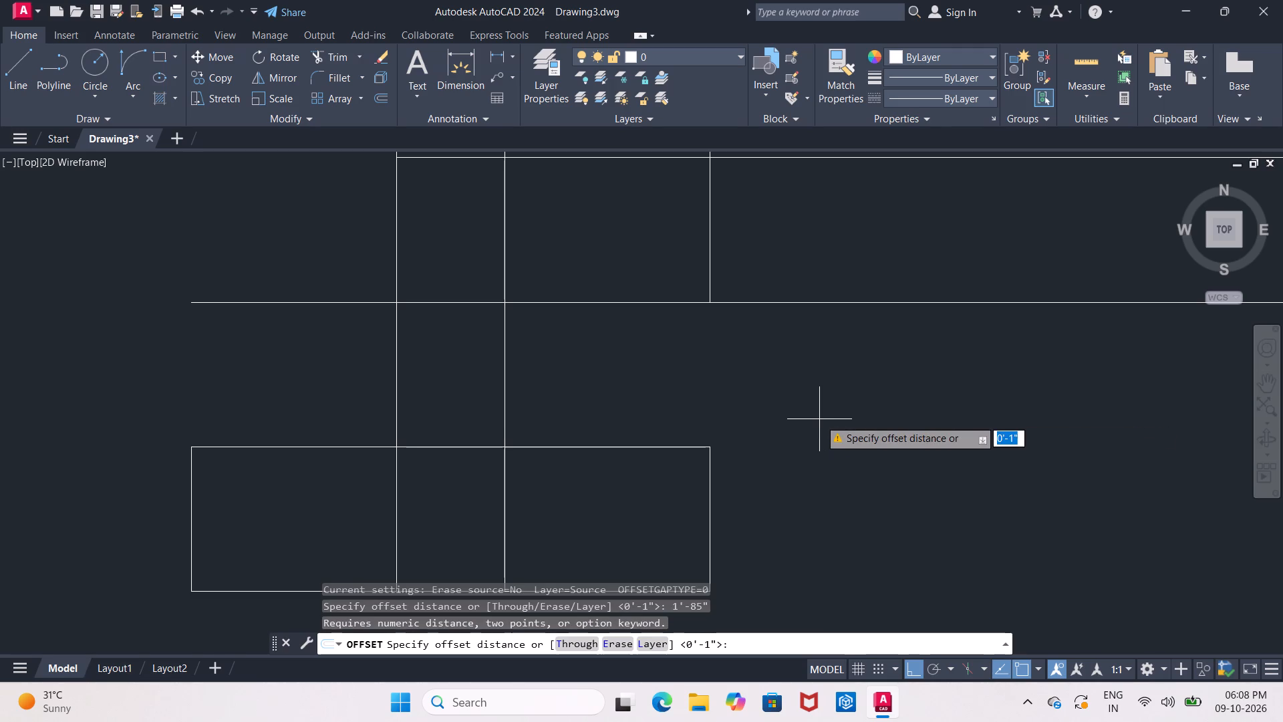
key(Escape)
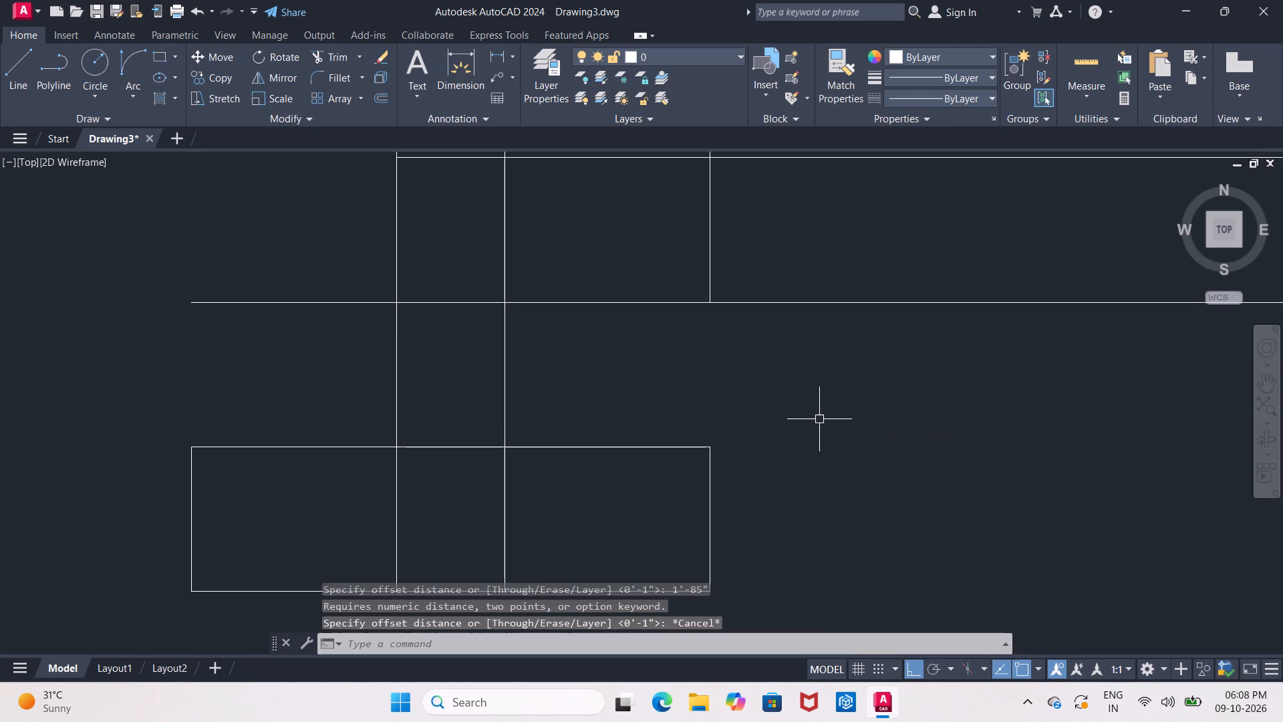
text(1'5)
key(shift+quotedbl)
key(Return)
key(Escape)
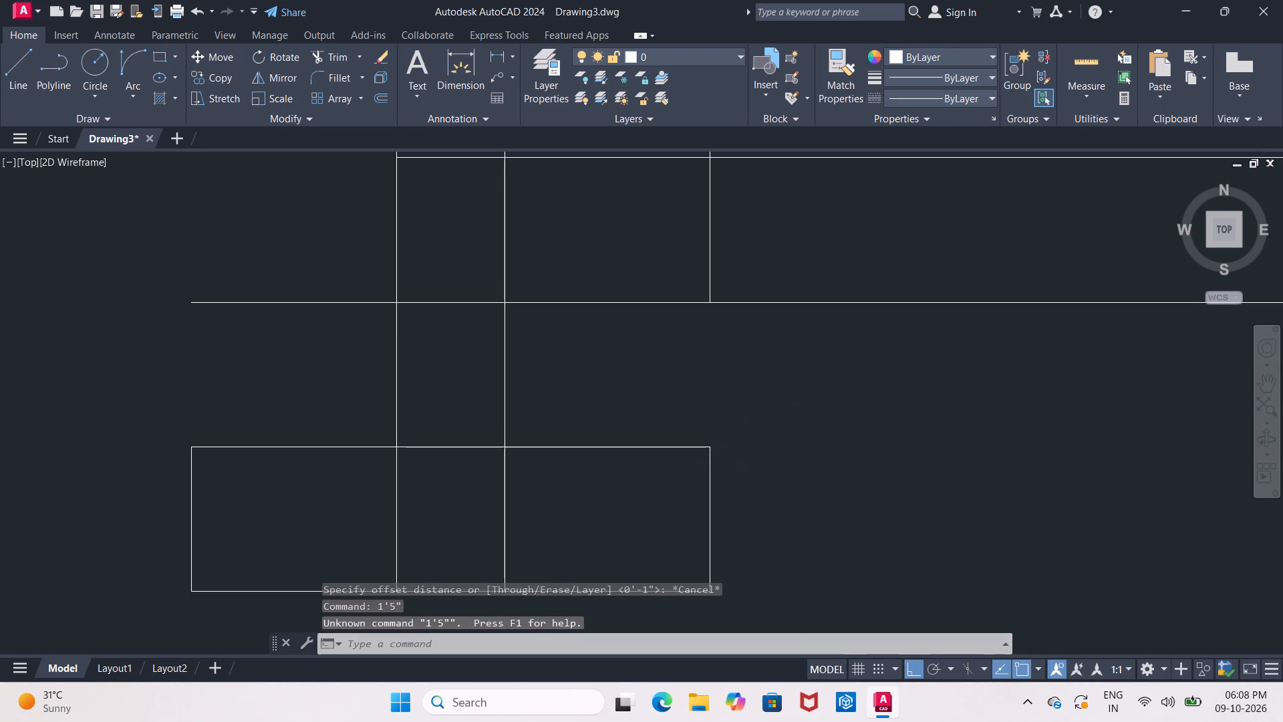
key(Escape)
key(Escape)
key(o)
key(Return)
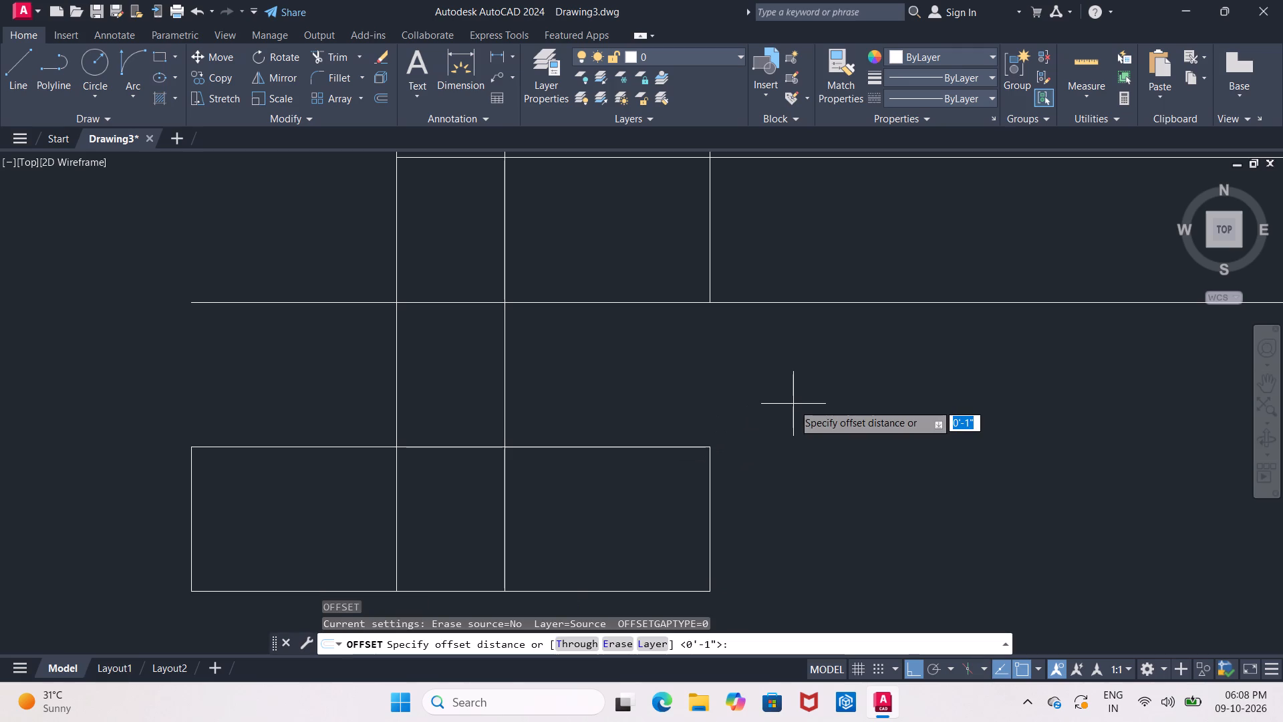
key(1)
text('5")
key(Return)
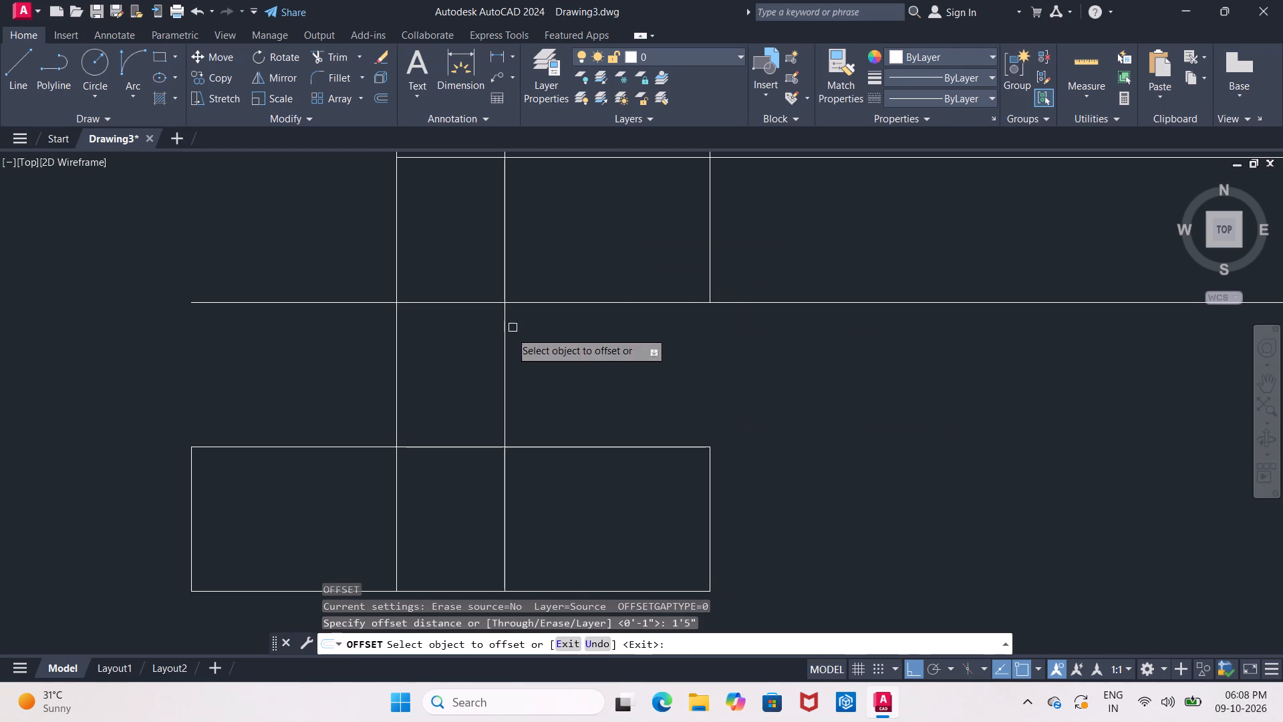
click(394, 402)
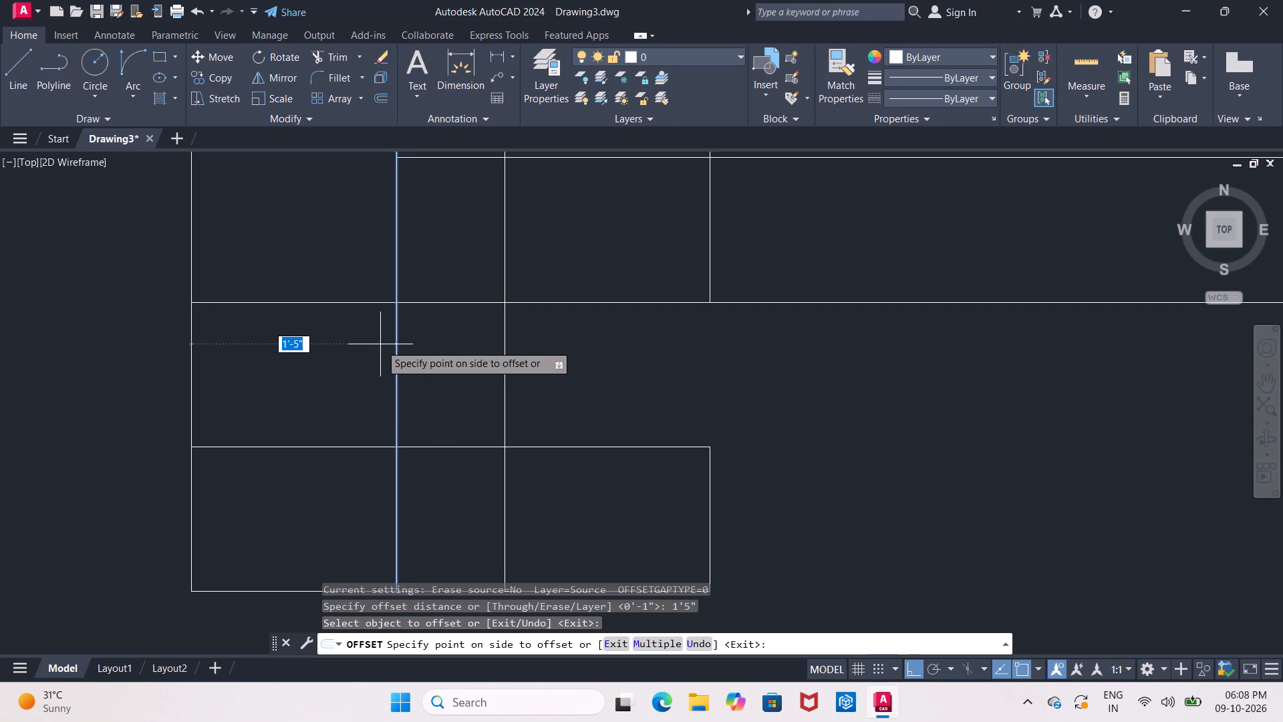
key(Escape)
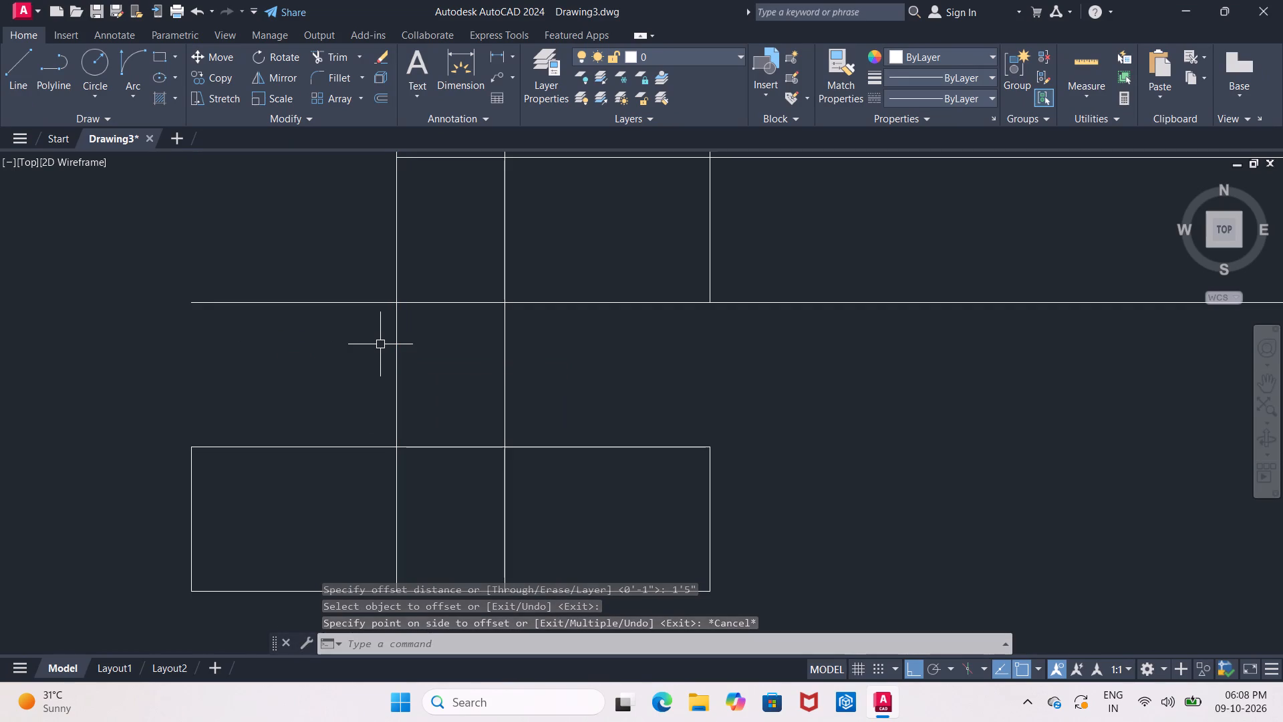
Offset both faces of the staircase-side end wall outward by 0'-7.5" for the second foundation course.
key(o)
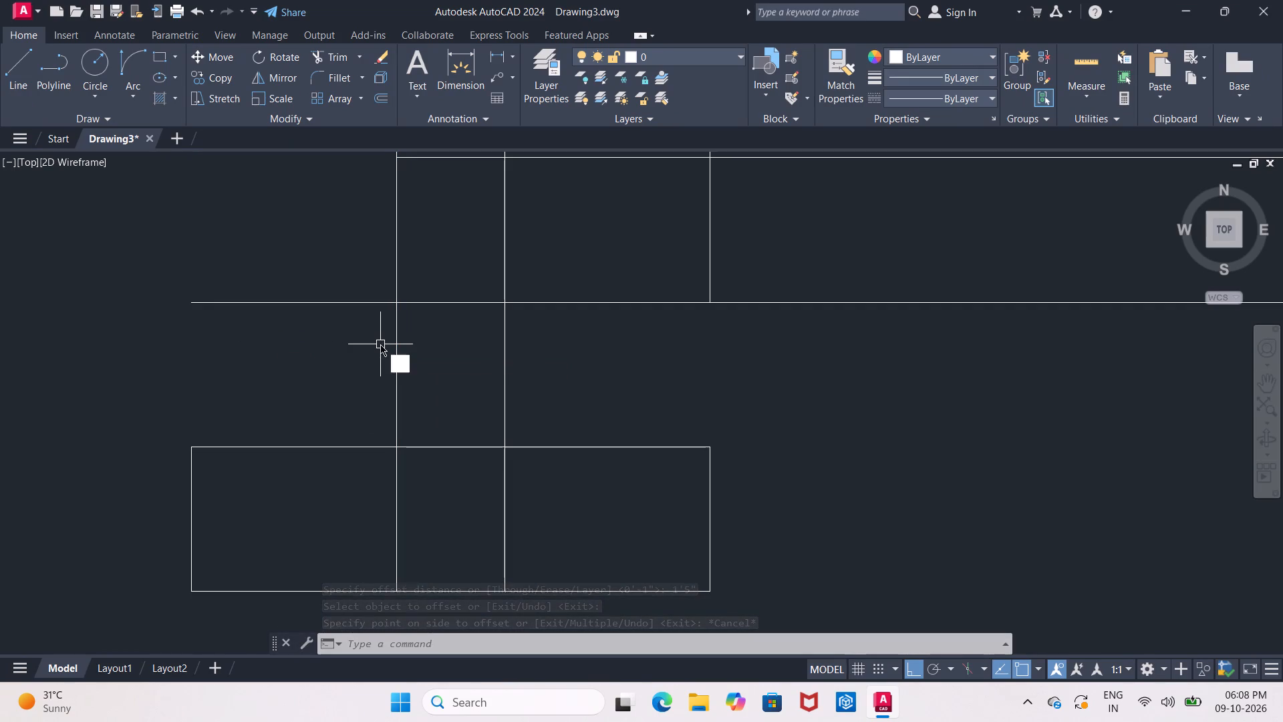
key(Return)
key(0)
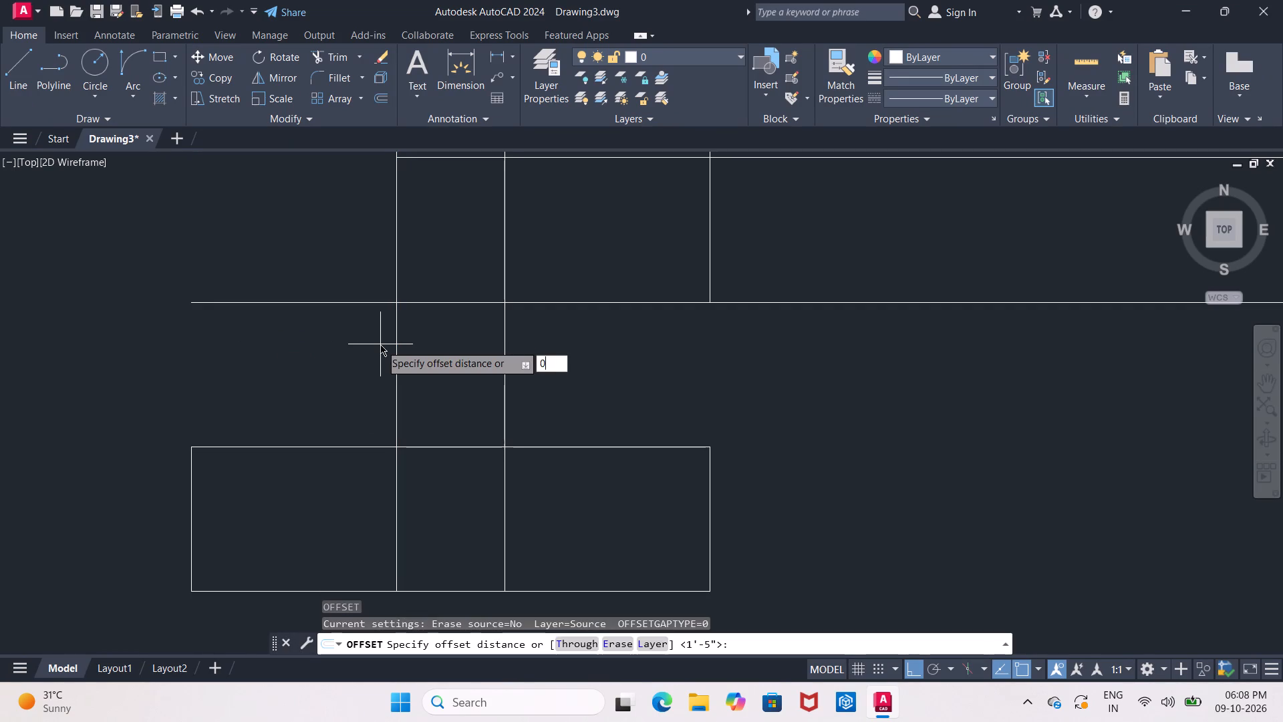
text('-)
text(7.5)
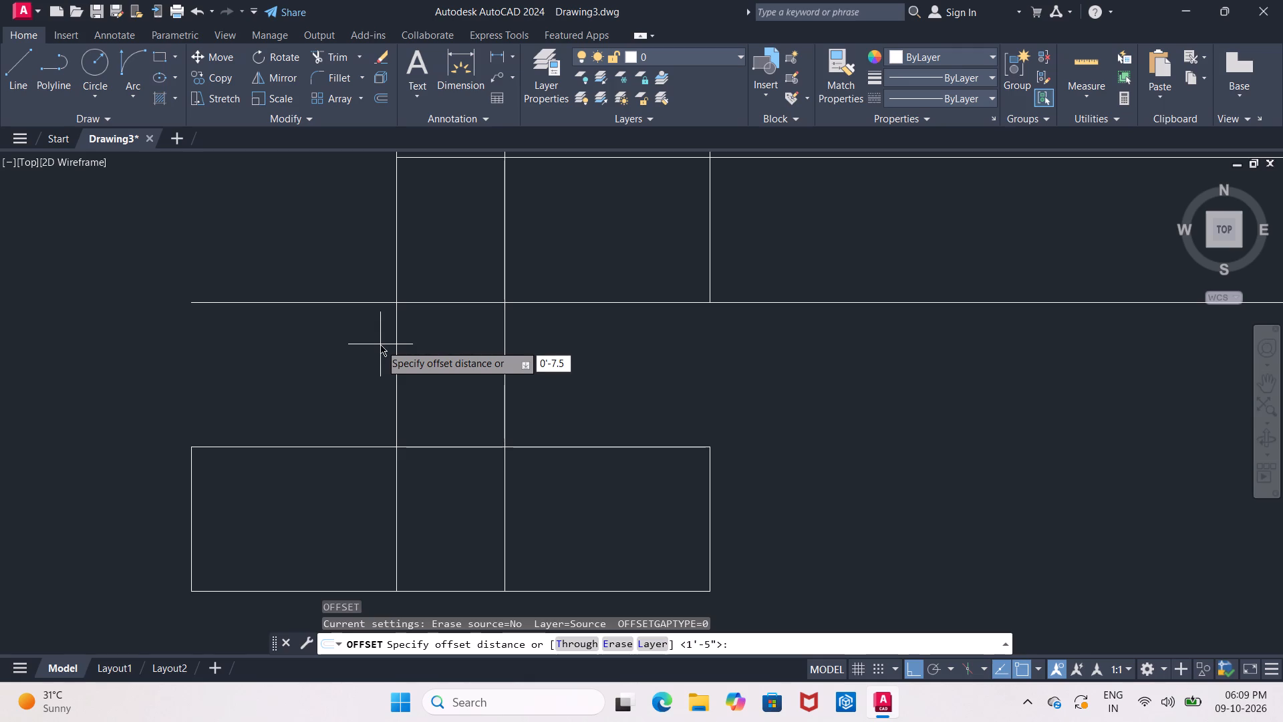
key(shift+quotedbl)
key(Return)
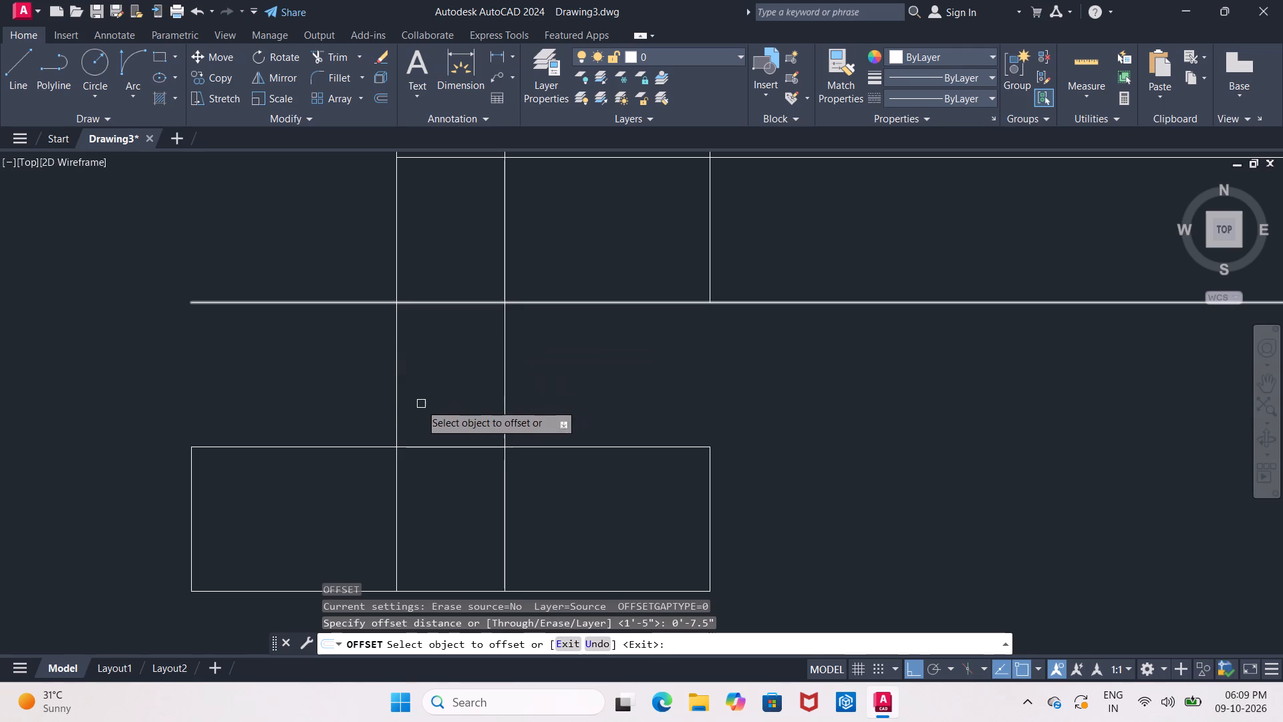
click(396, 400)
click(356, 400)
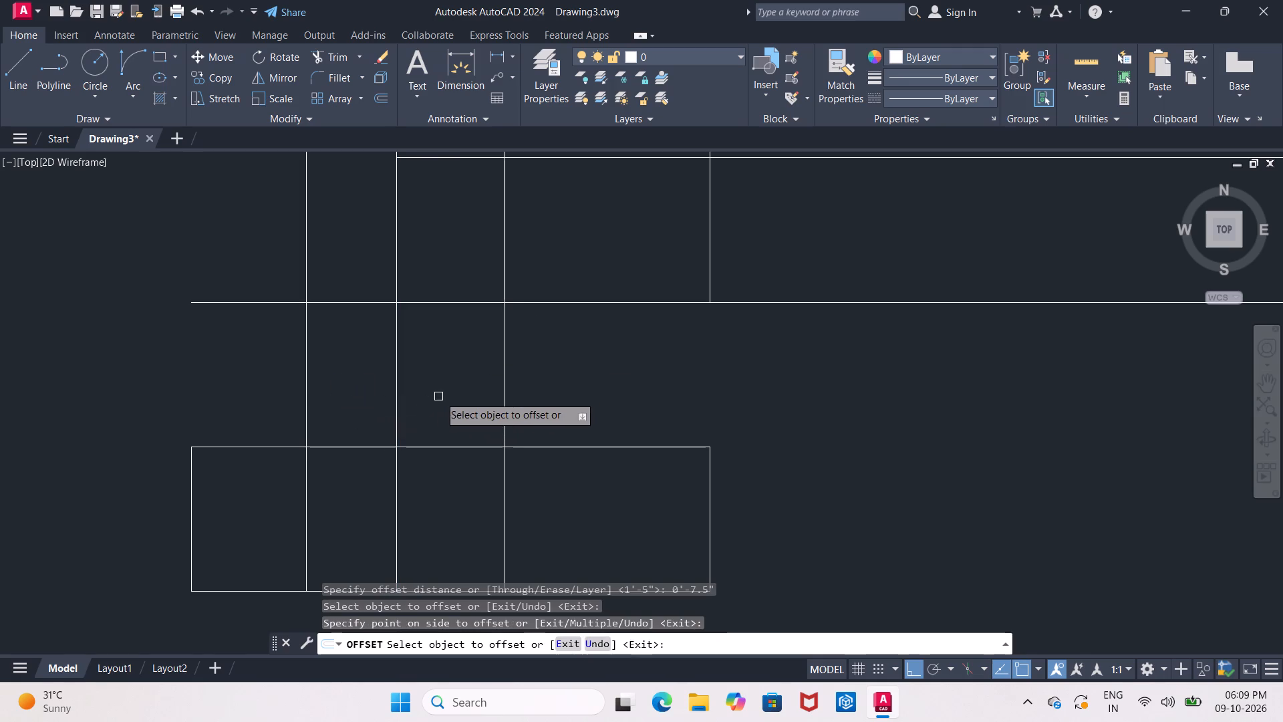
click(503, 403)
click(641, 382)
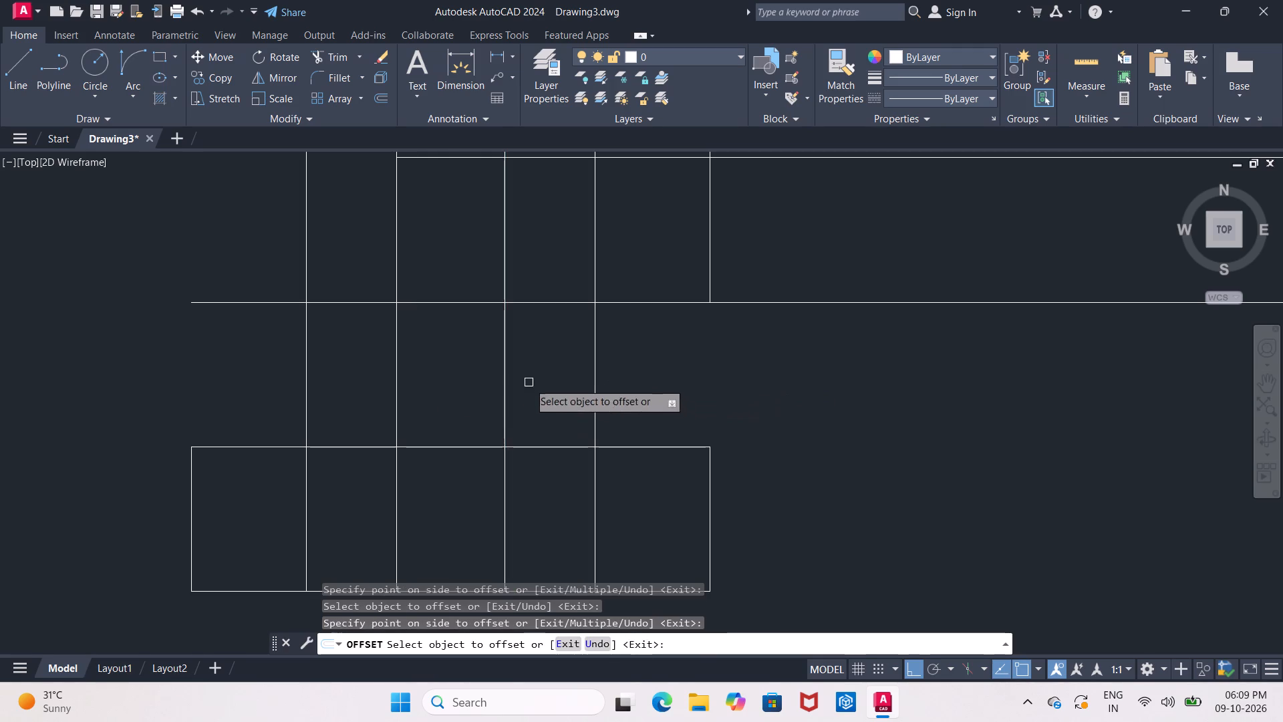
middle_drag(529, 382, 550, 453)
scroll(549, 433, down, 2)
middle_click(550, 436)
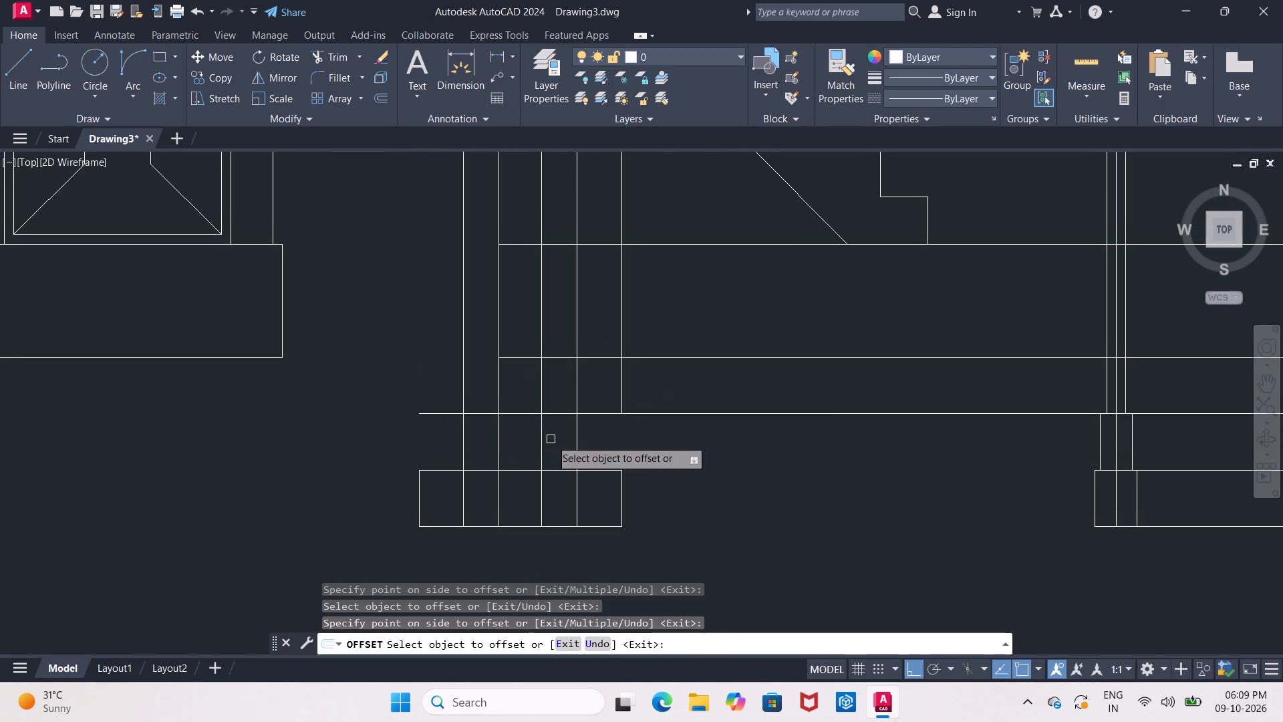
key(Escape)
Extend the two long horizontal lines above the stepped courses across the end wall to the adjoining block's vertical edge.
text(EX)
click(805, 540)
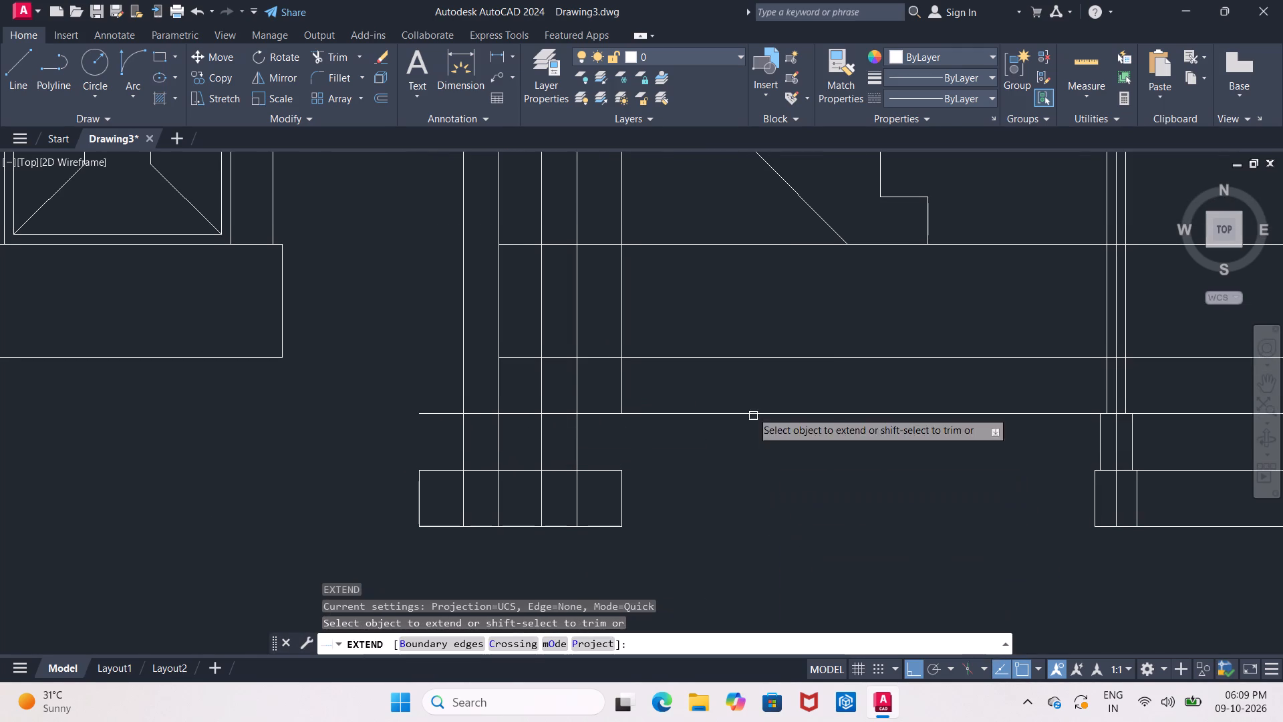
click(732, 361)
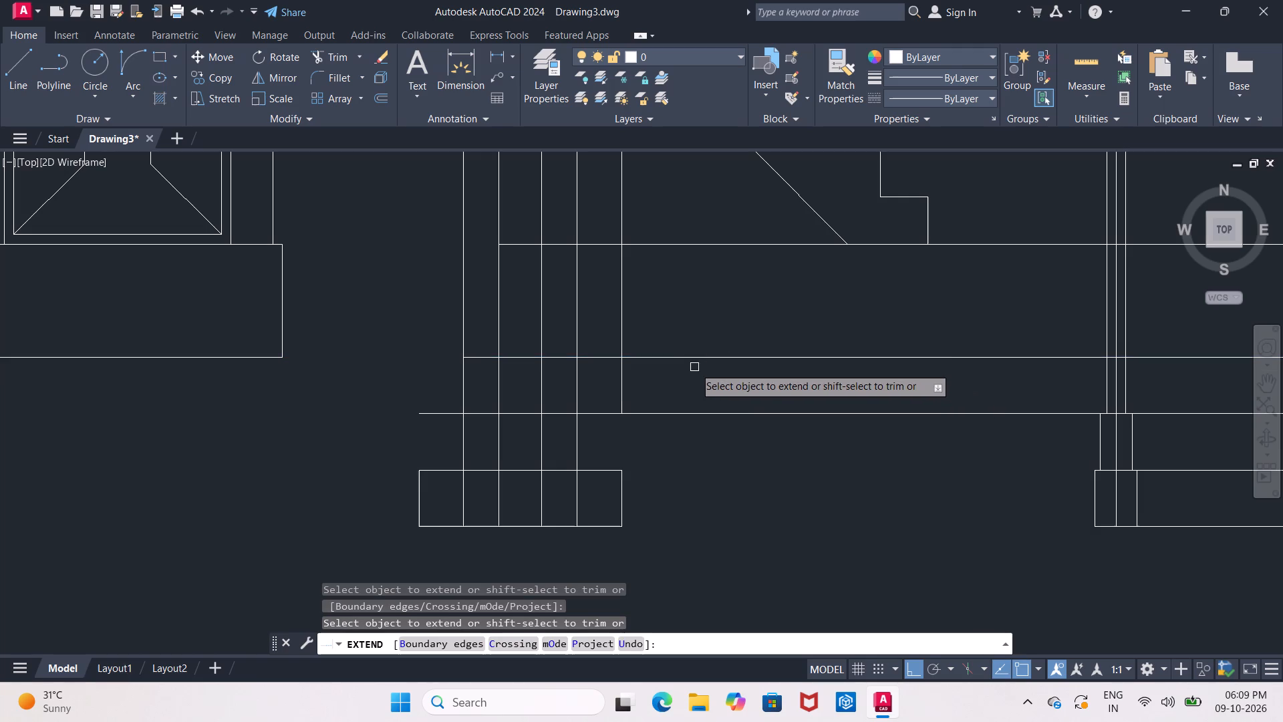
click(685, 357)
click(650, 247)
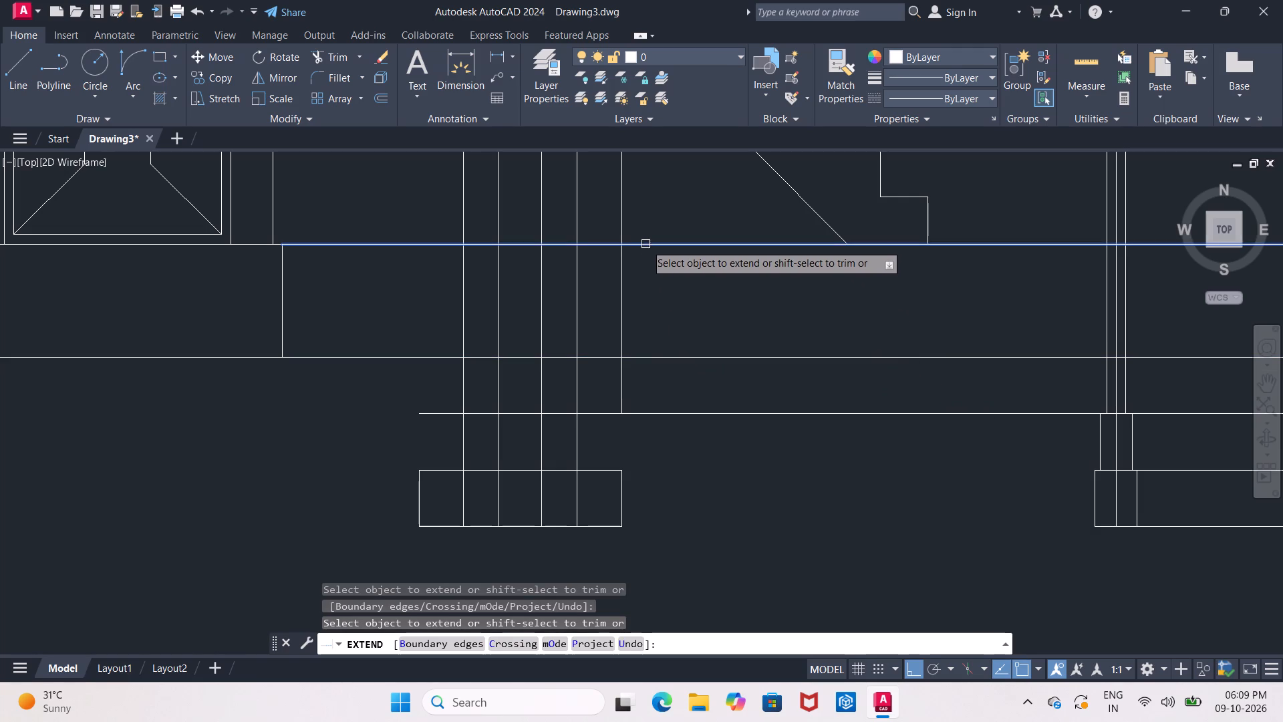
click(644, 245)
key(Escape)
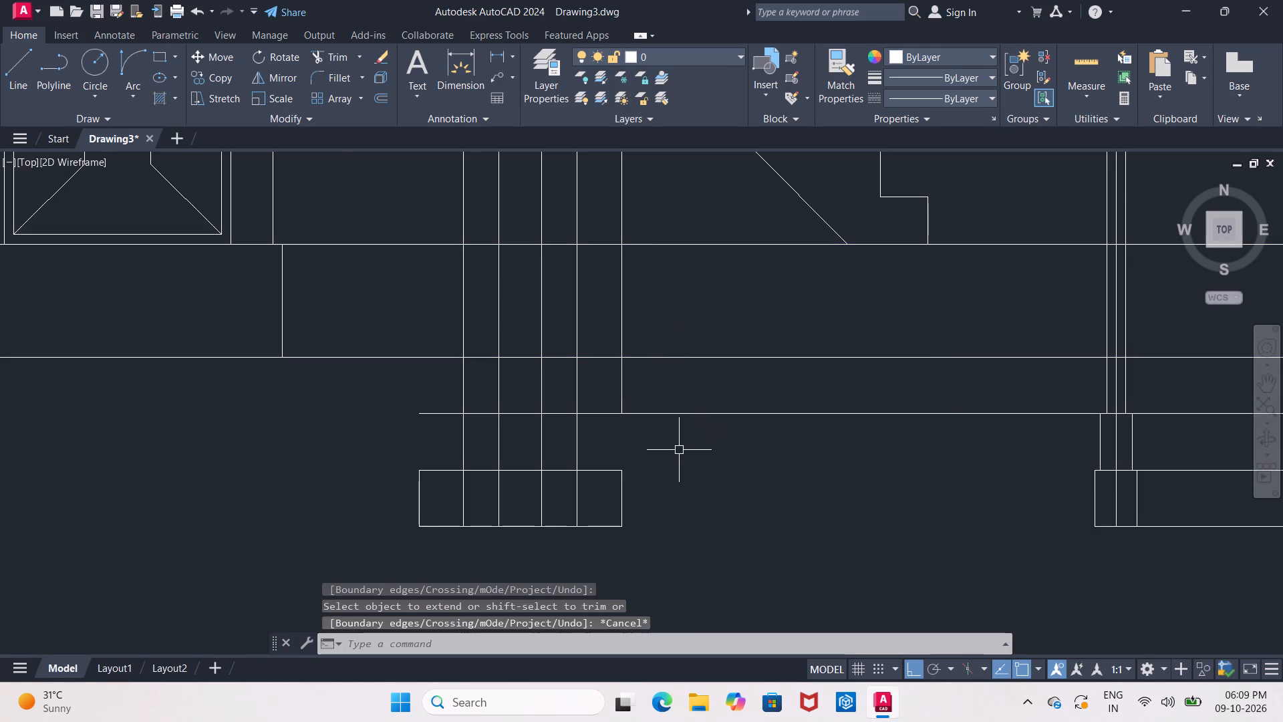
Trim the second foundation course's top line back to the 7.5" offset lines on both sides of the end wall.
scroll(666, 449, up, 1)
middle_drag(668, 449, 718, 440)
key(Escape)
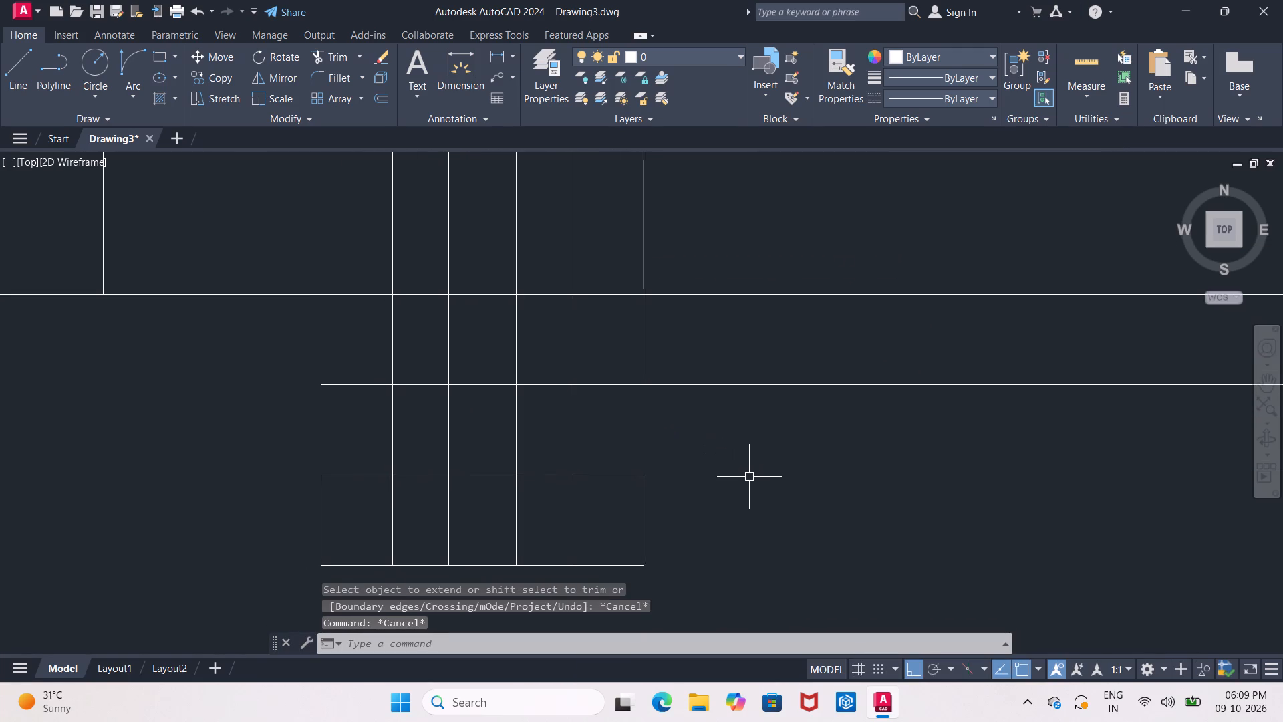
text(TR)
key(Return)
key(Return)
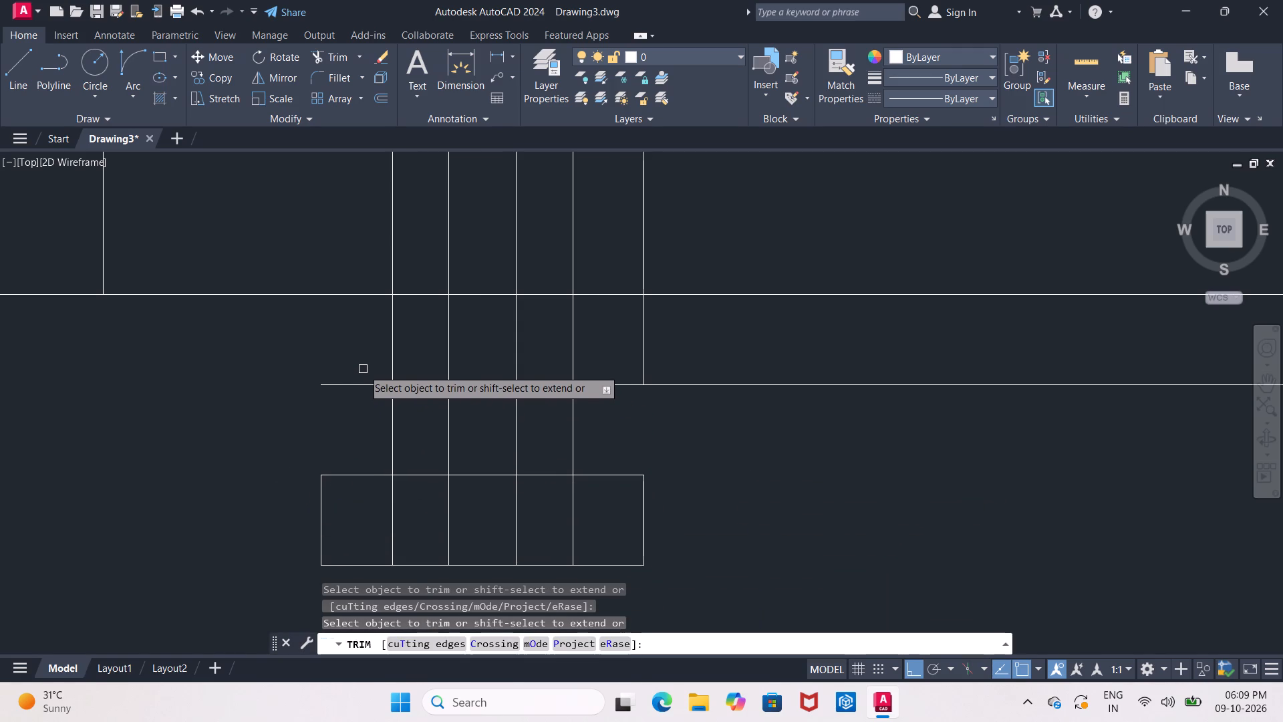
drag(363, 363, 364, 413)
middle_drag(362, 413, 295, 409)
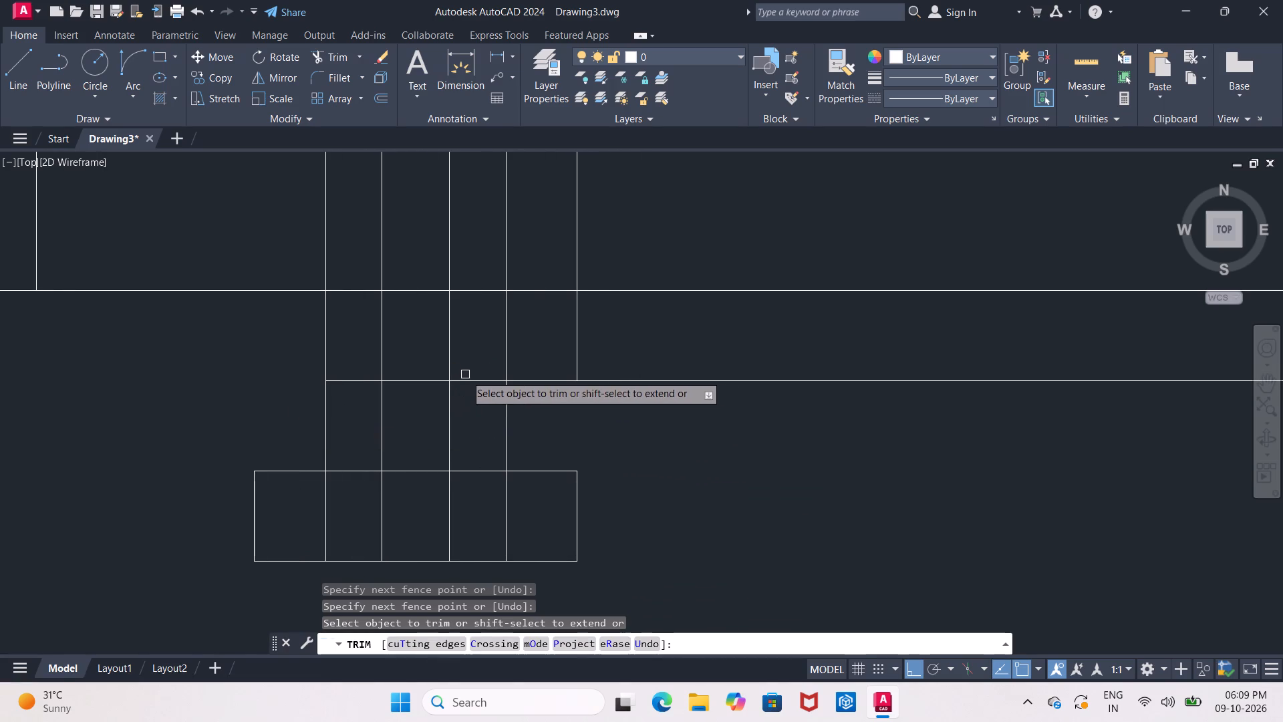
drag(531, 344, 543, 462)
Trim both 7.5" offset lines between the second course's top and the horizontal line above it.
middle_drag(542, 414, 553, 444)
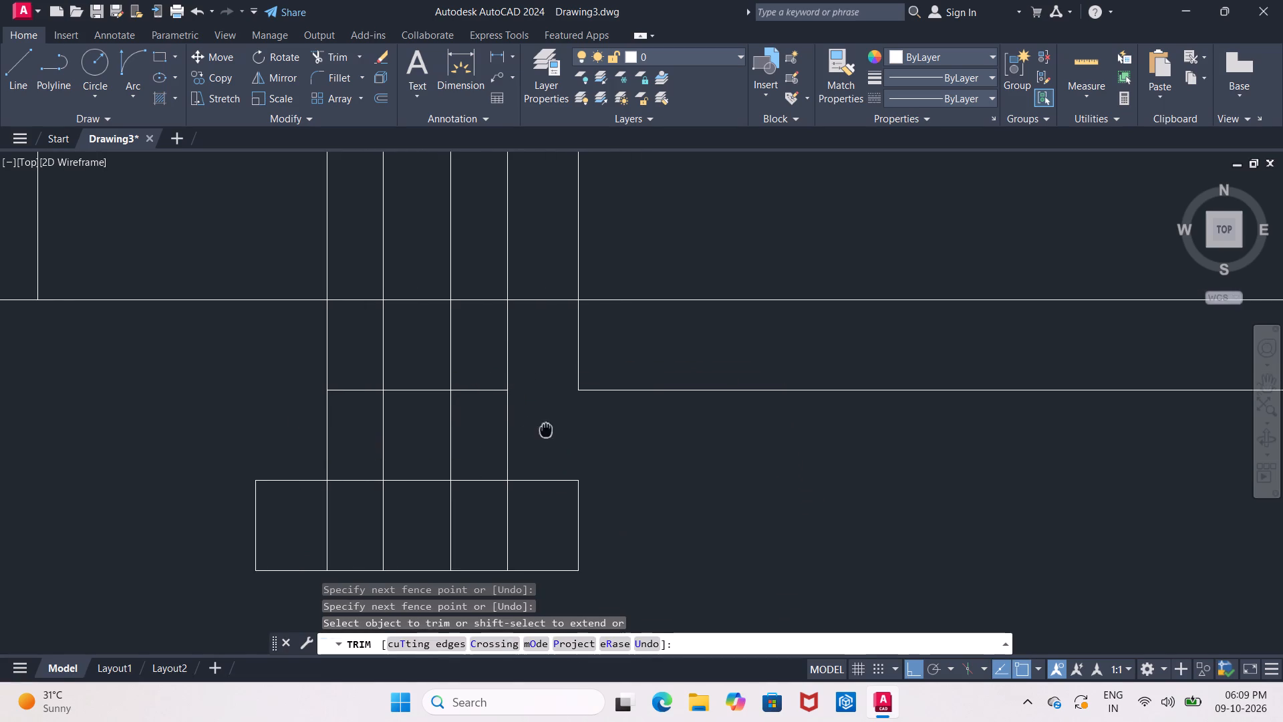
middle_drag(553, 444, 585, 455)
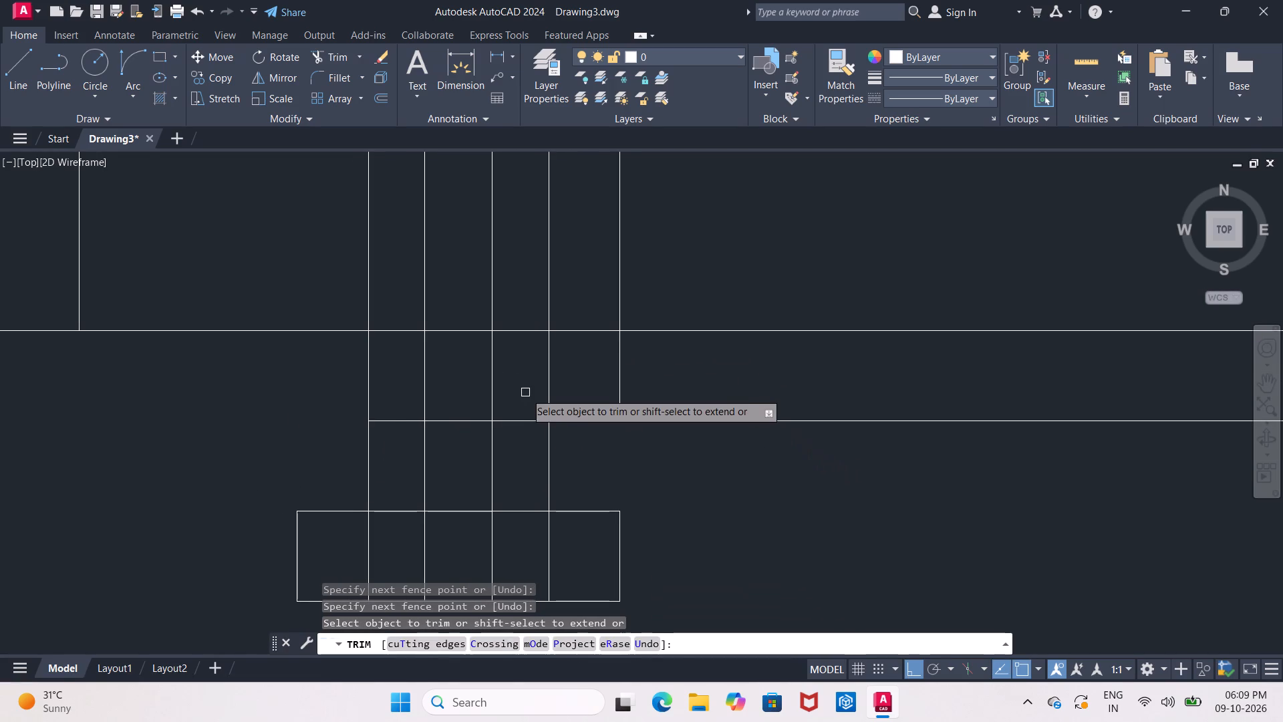
drag(524, 392, 560, 398)
drag(384, 390, 351, 401)
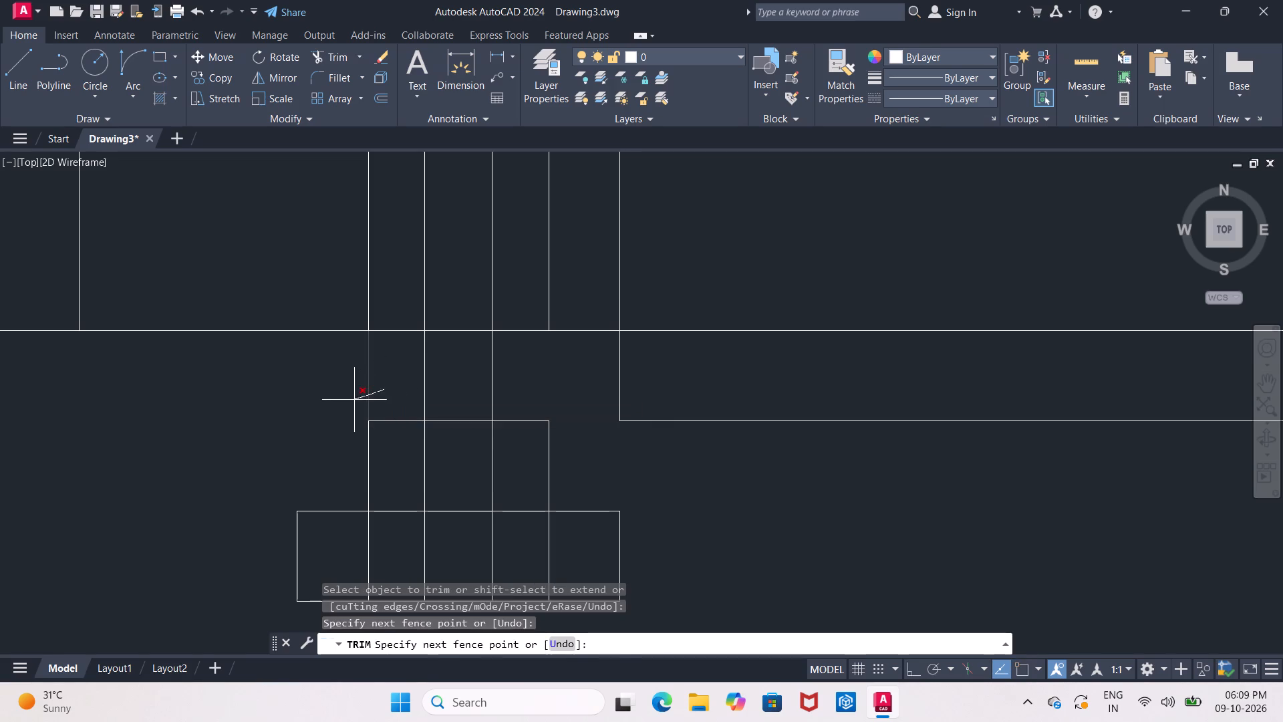
drag(351, 401, 347, 404)
middle_drag(362, 396, 371, 359)
key(Escape)
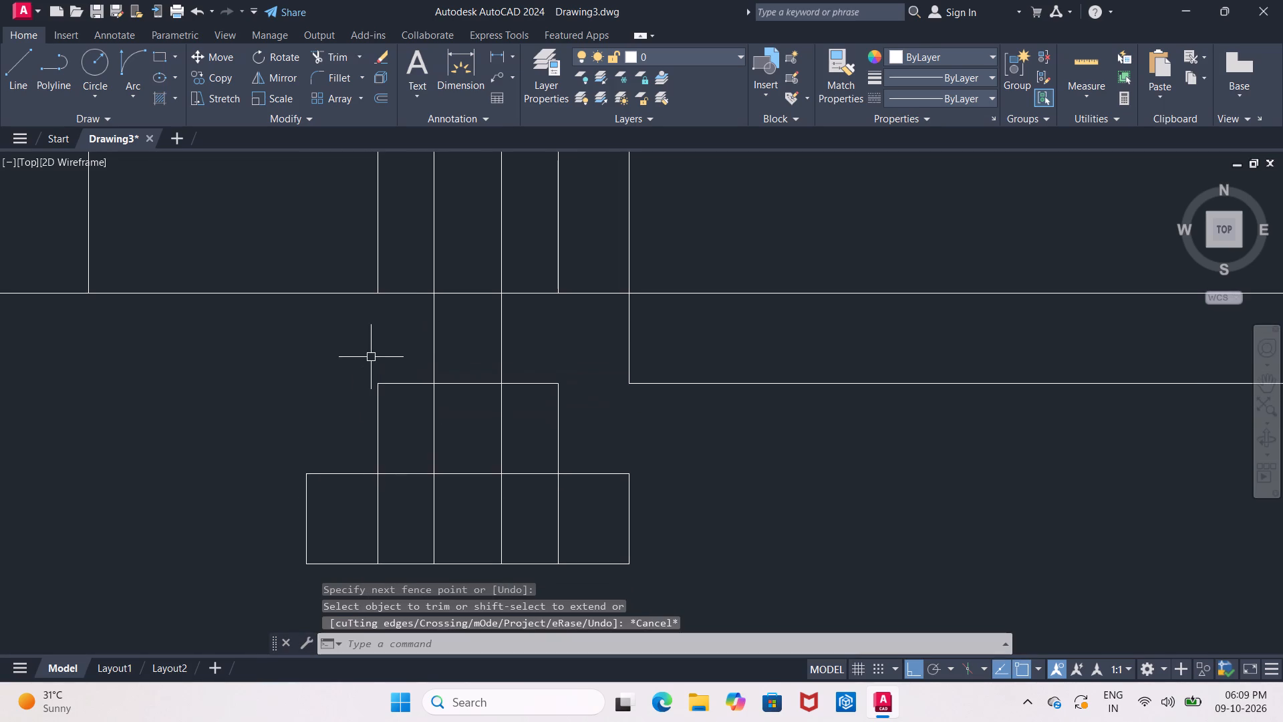
Measure from the second course's outer top corner to the nearer wall face with a temporary linear dimension.
click(491, 57)
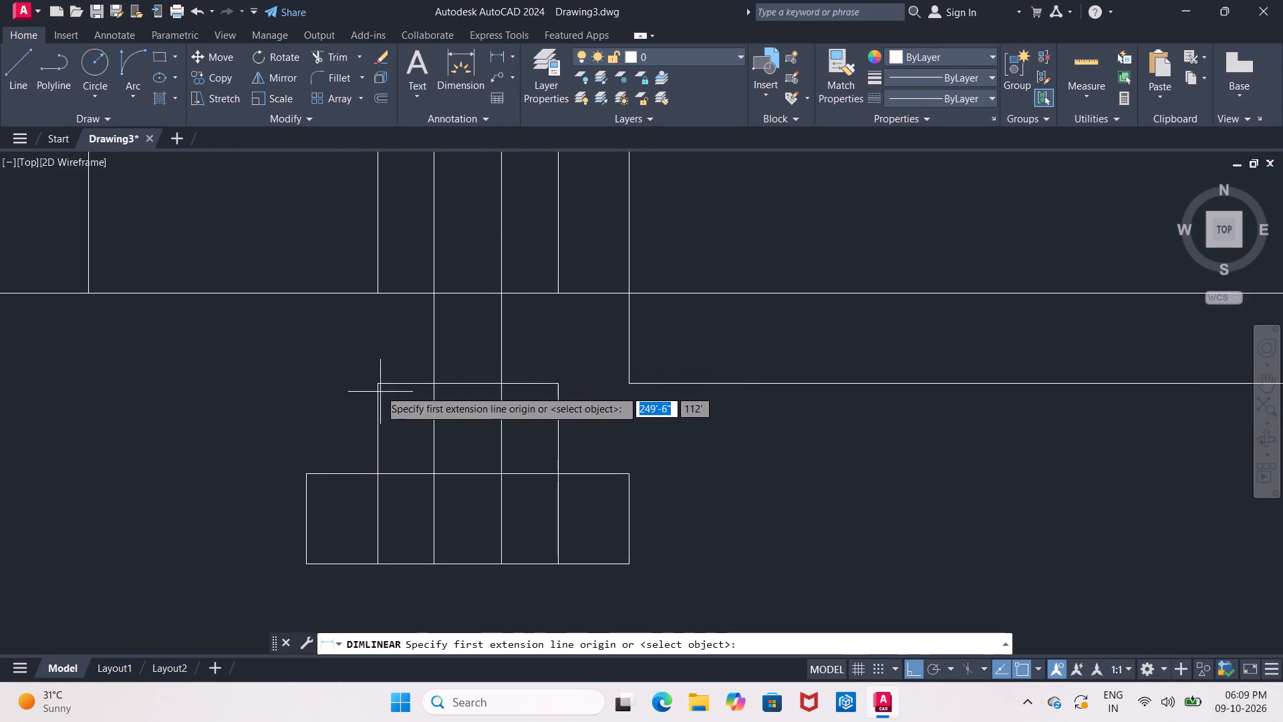
click(379, 385)
click(428, 383)
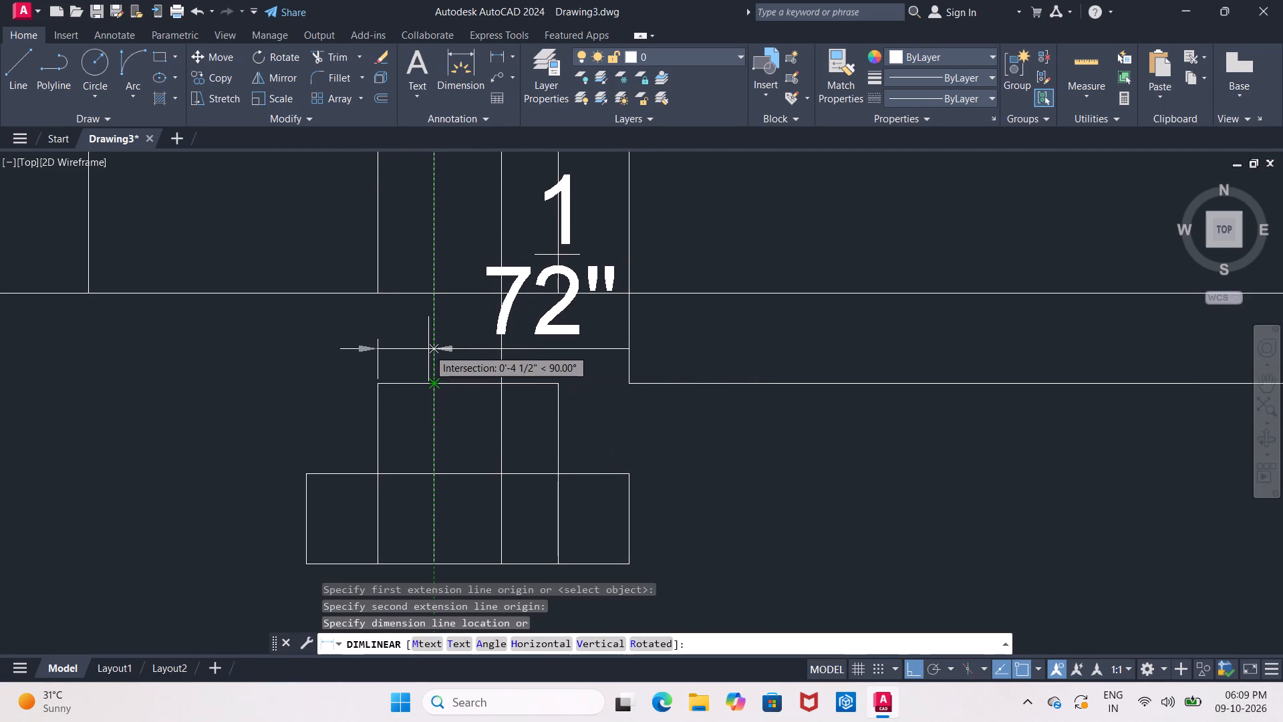
key(Escape)
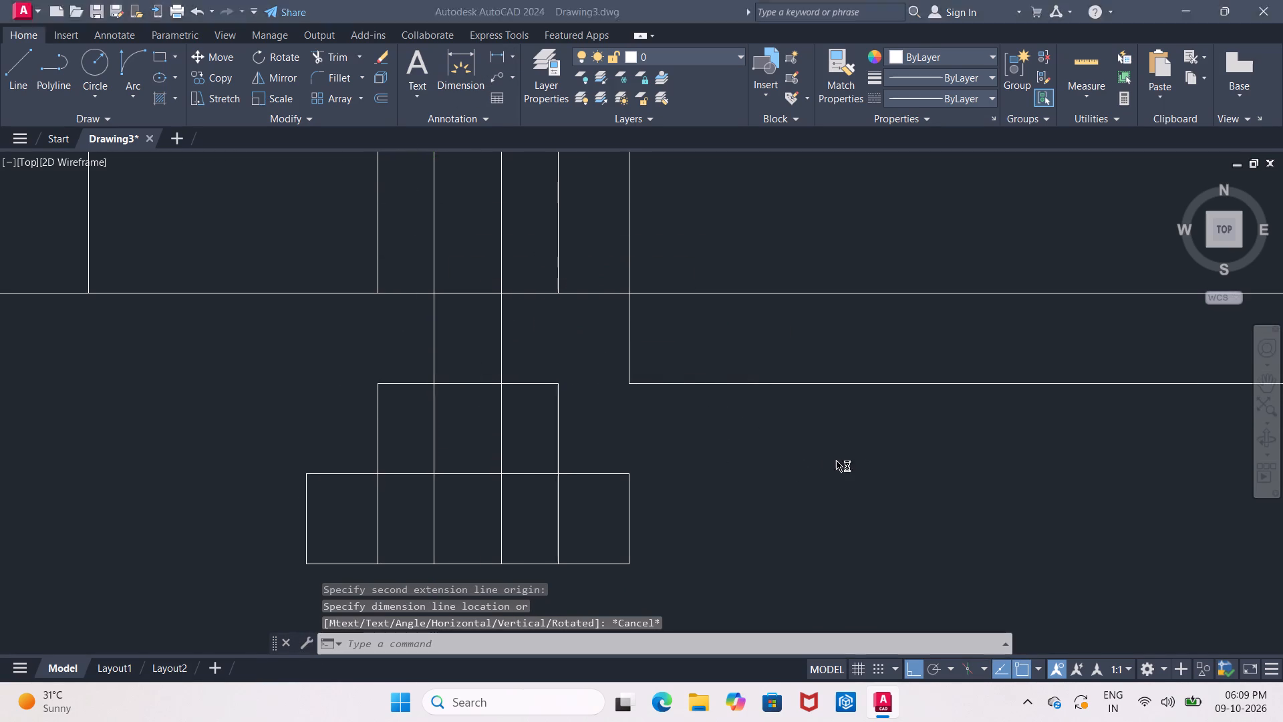
Work out 7.5 divided by 2 in Calculator, then close it.
text(7.5)
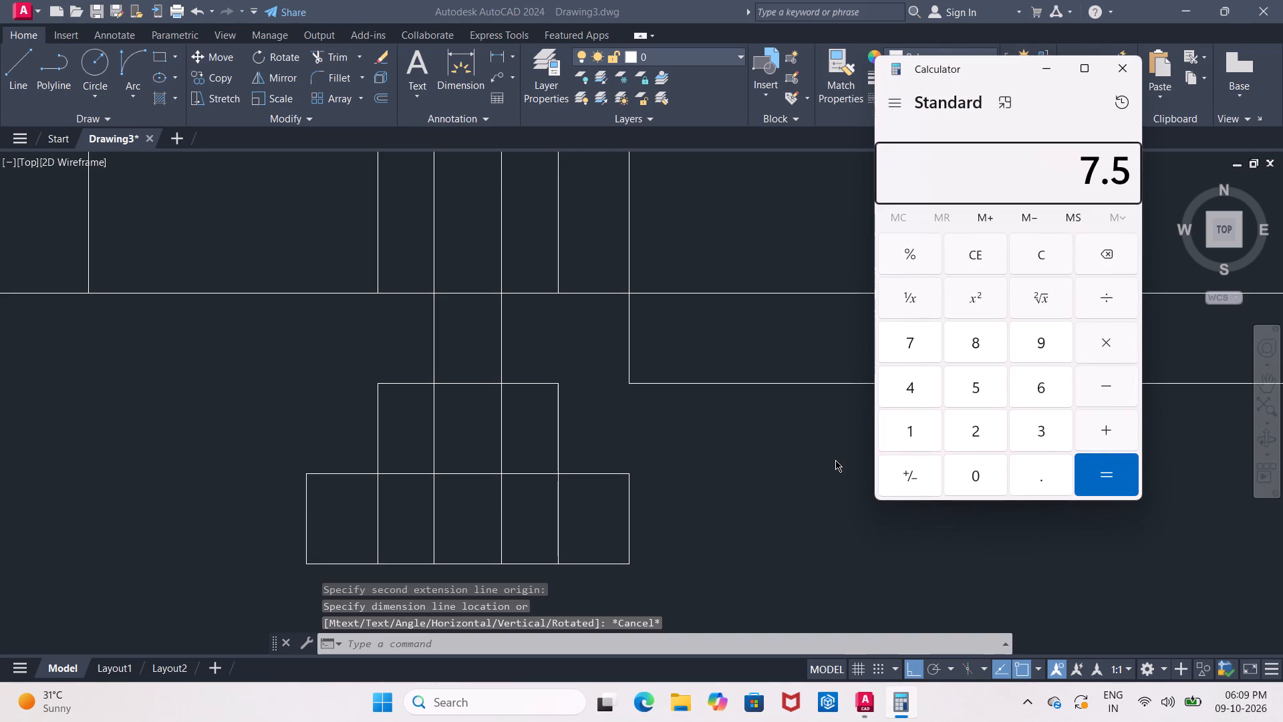
key(shift+quotedbl)
key(Return)
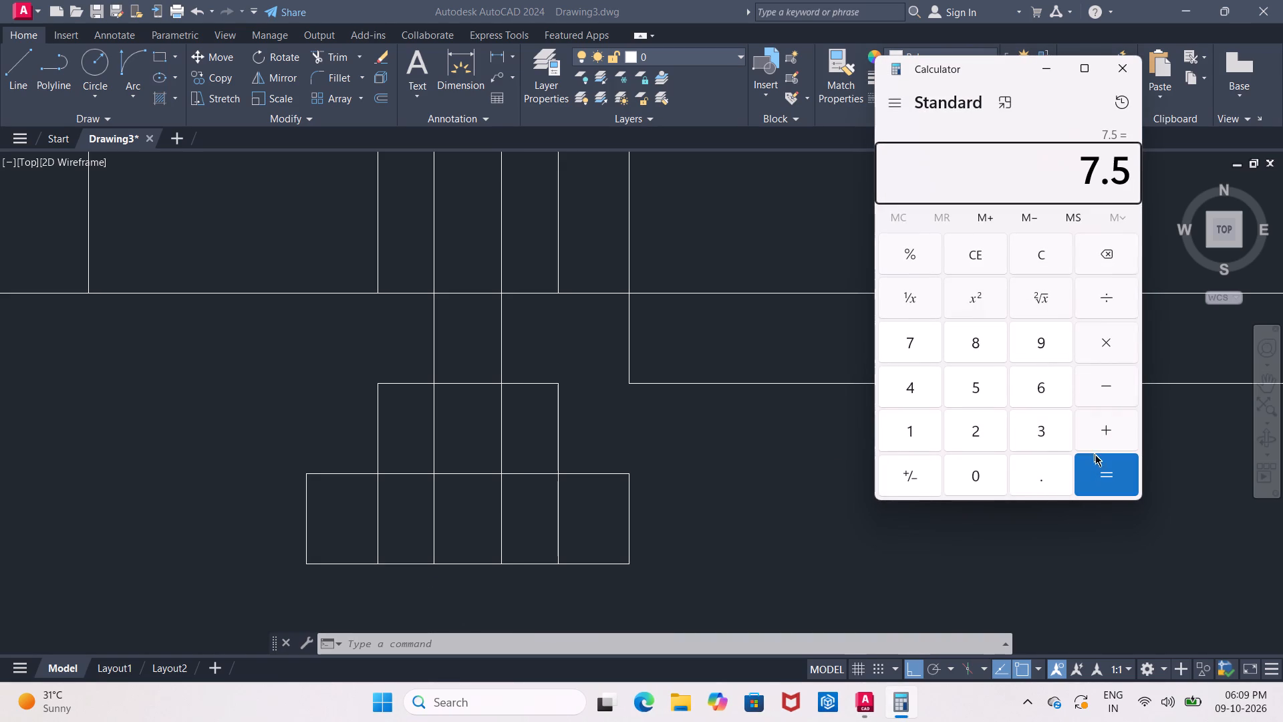
click(1093, 294)
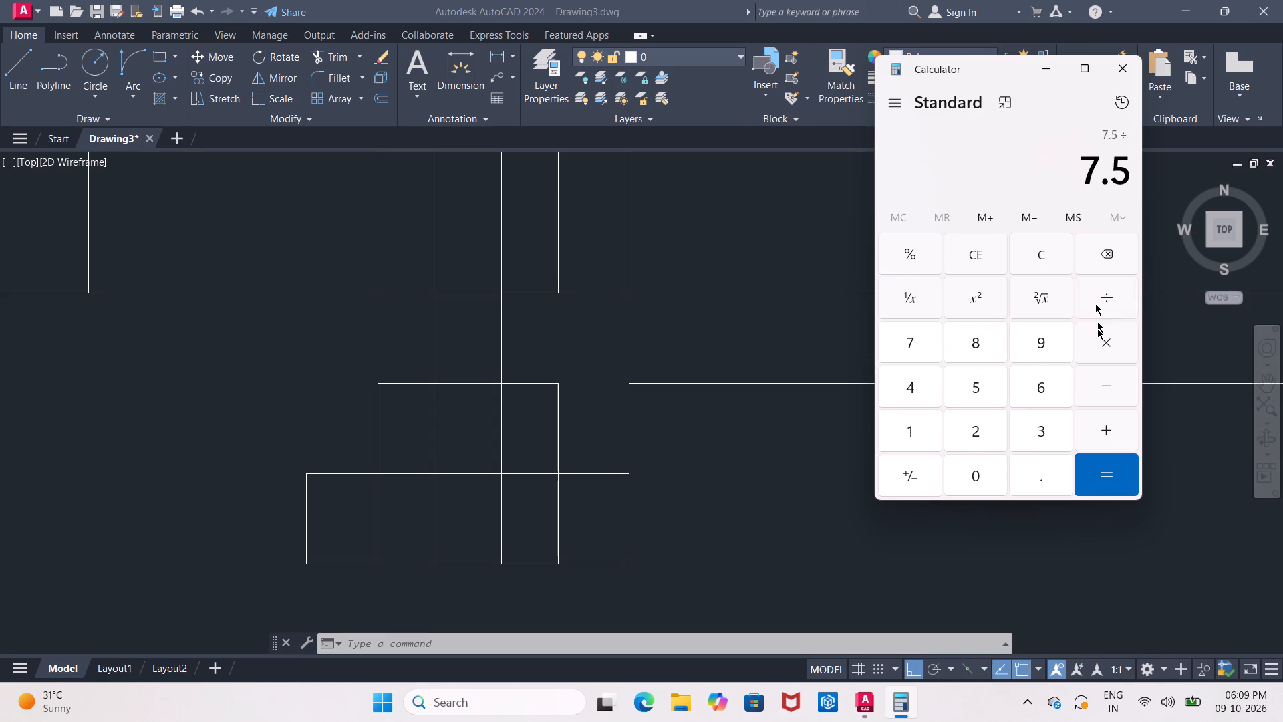
click(970, 434)
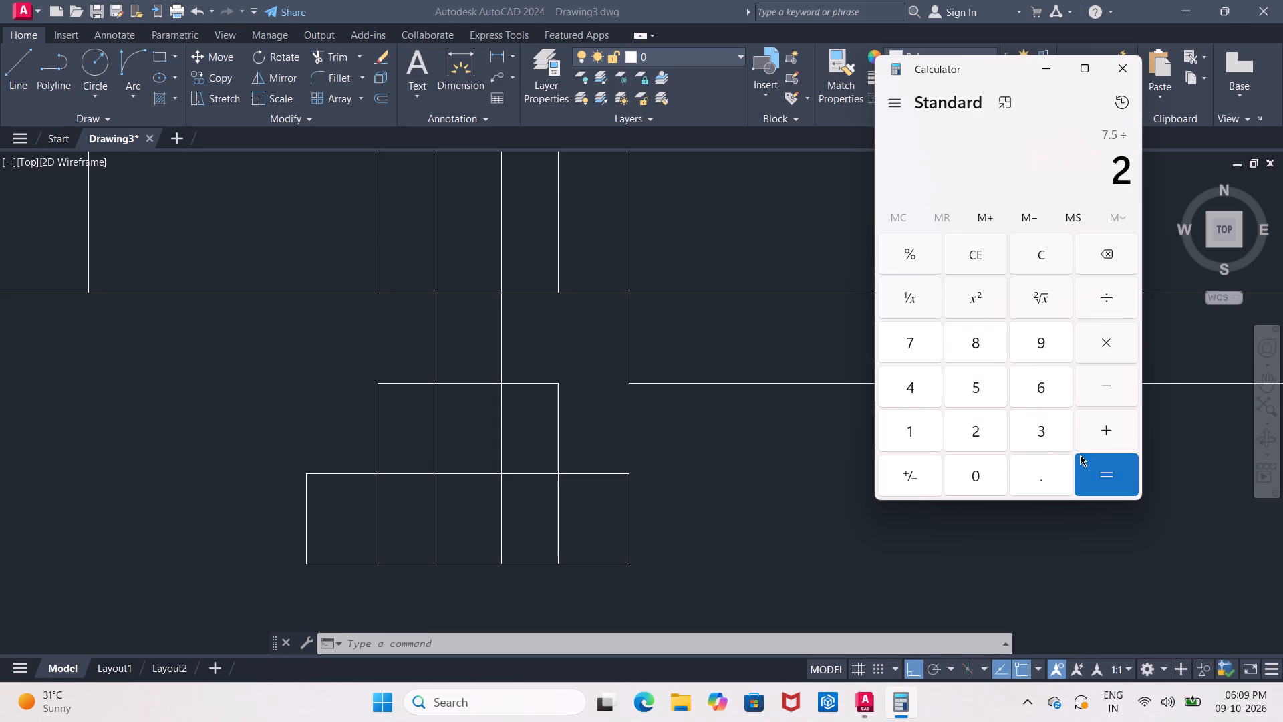
click(1095, 470)
click(1129, 68)
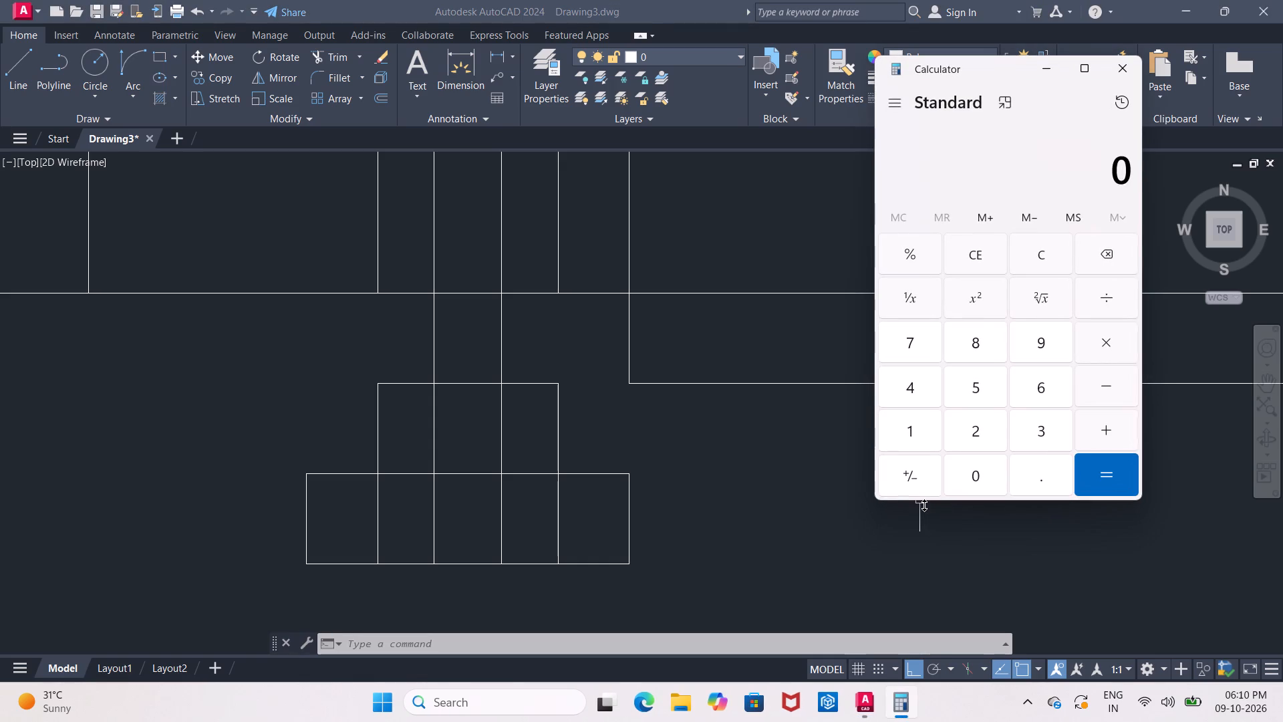
Reopen Calculator and work out 7.5 divided by 2 again.
text(7.5)
key(slash)
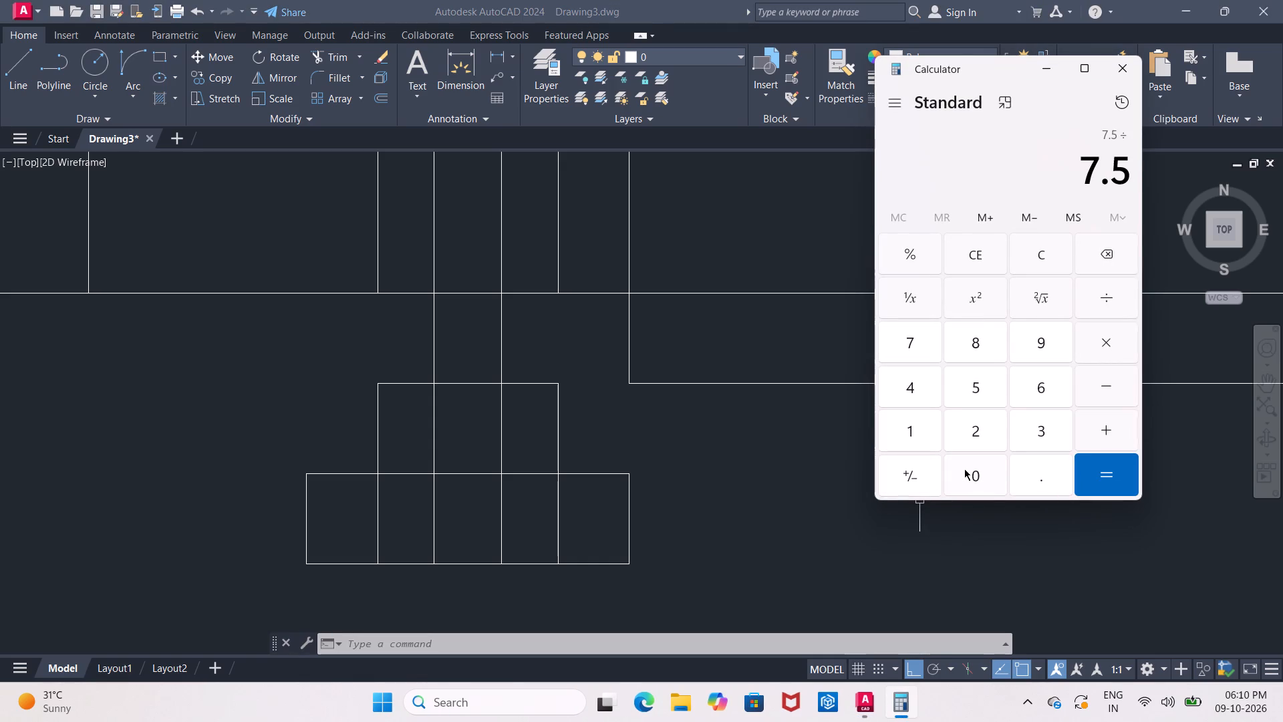
key(2)
key(Return)
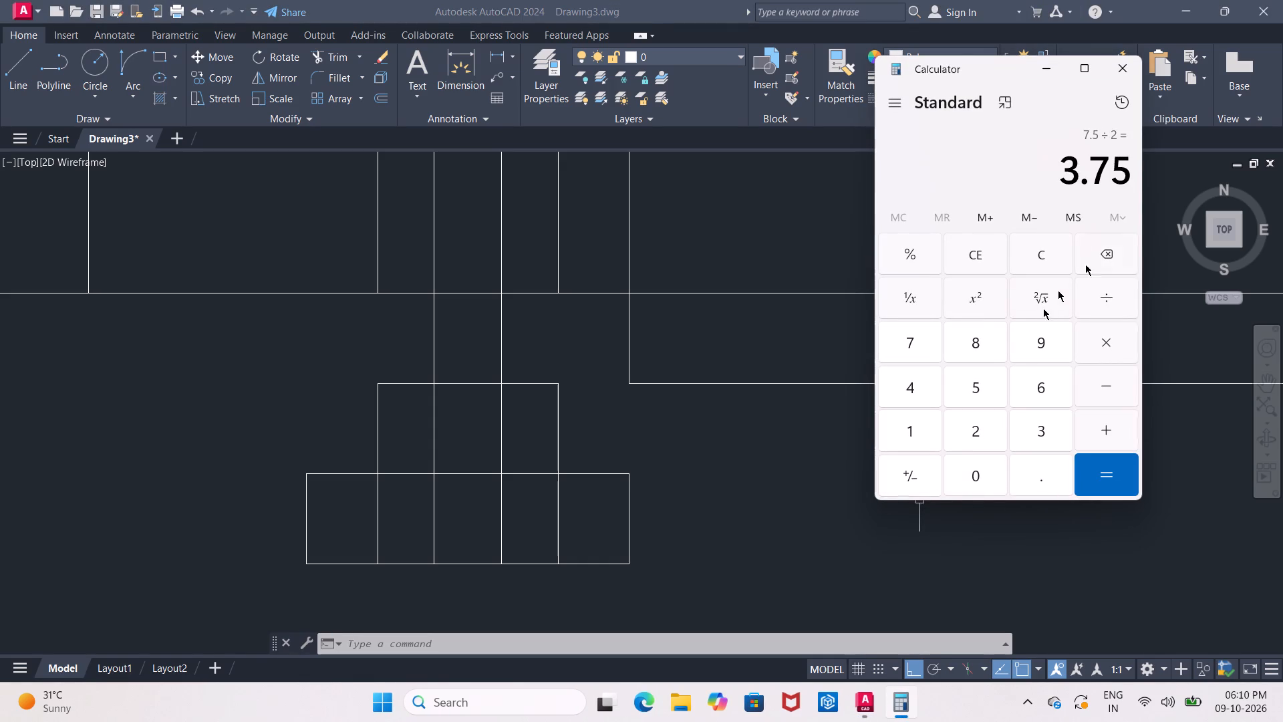
Close Calculator and offset both faces of the staircase-side end wall outward by 3.75".
click(1113, 74)
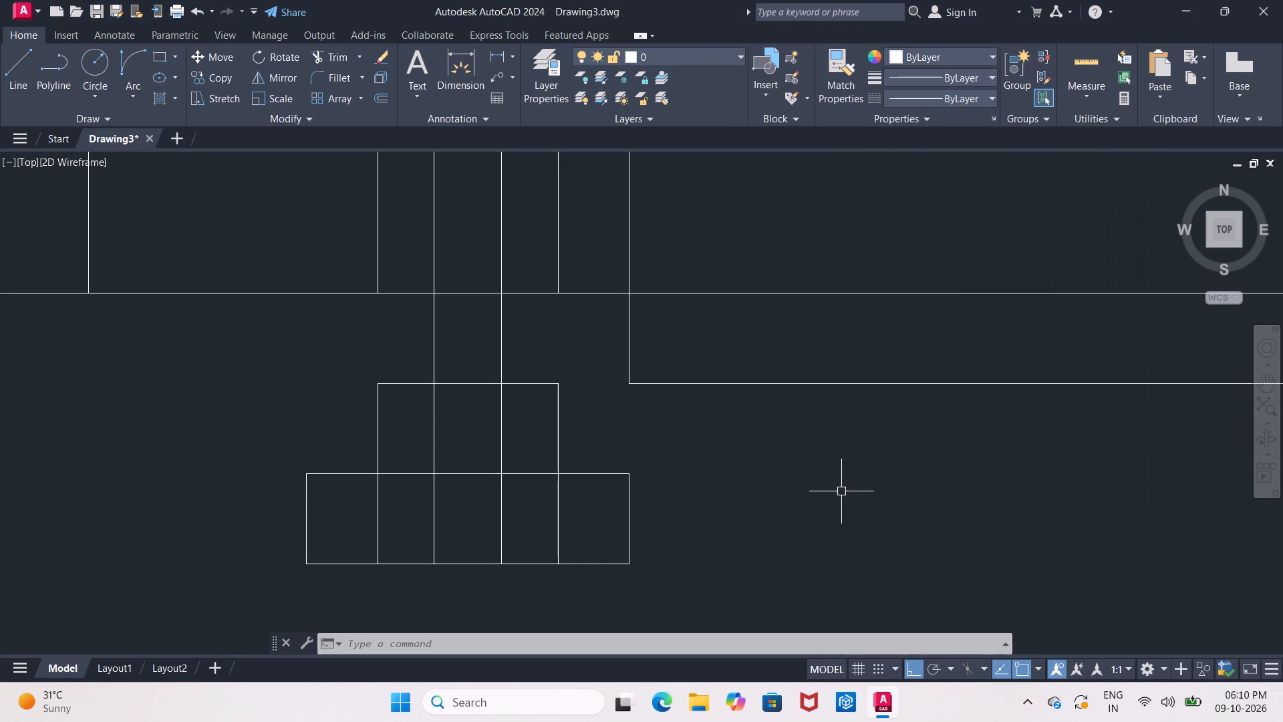
key(o)
key(Return)
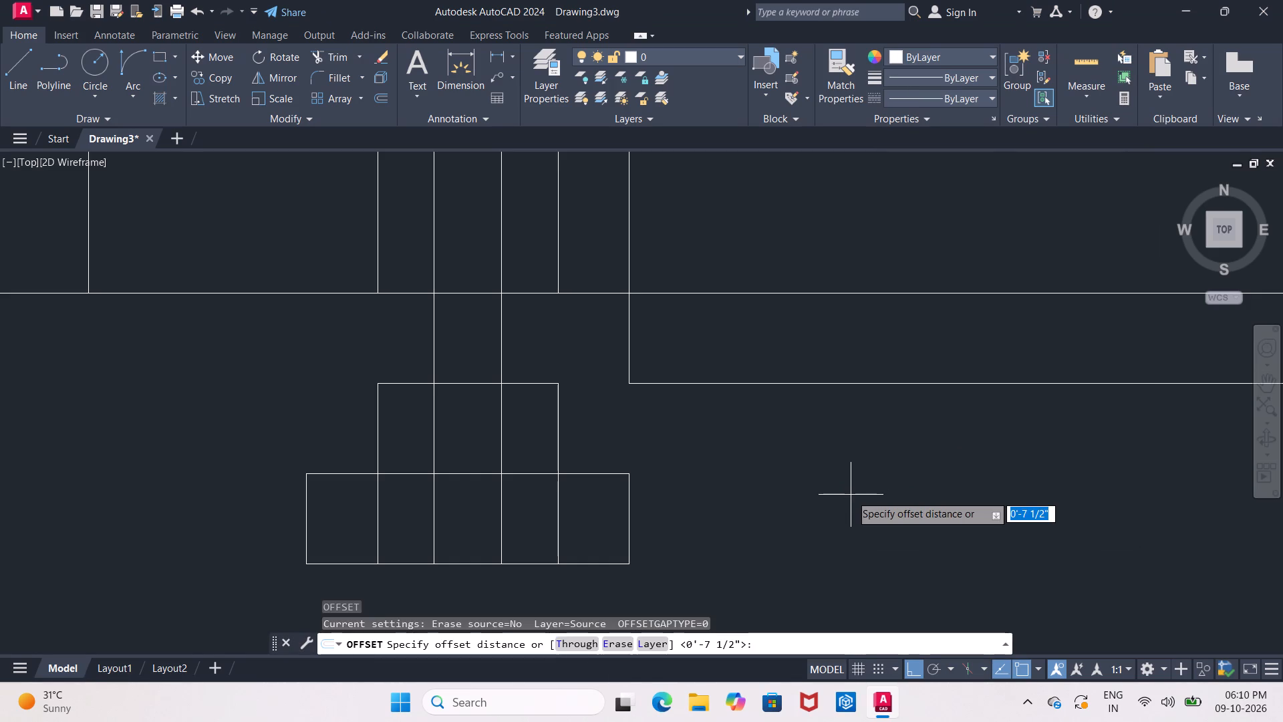
key(0)
key(apostrophe)
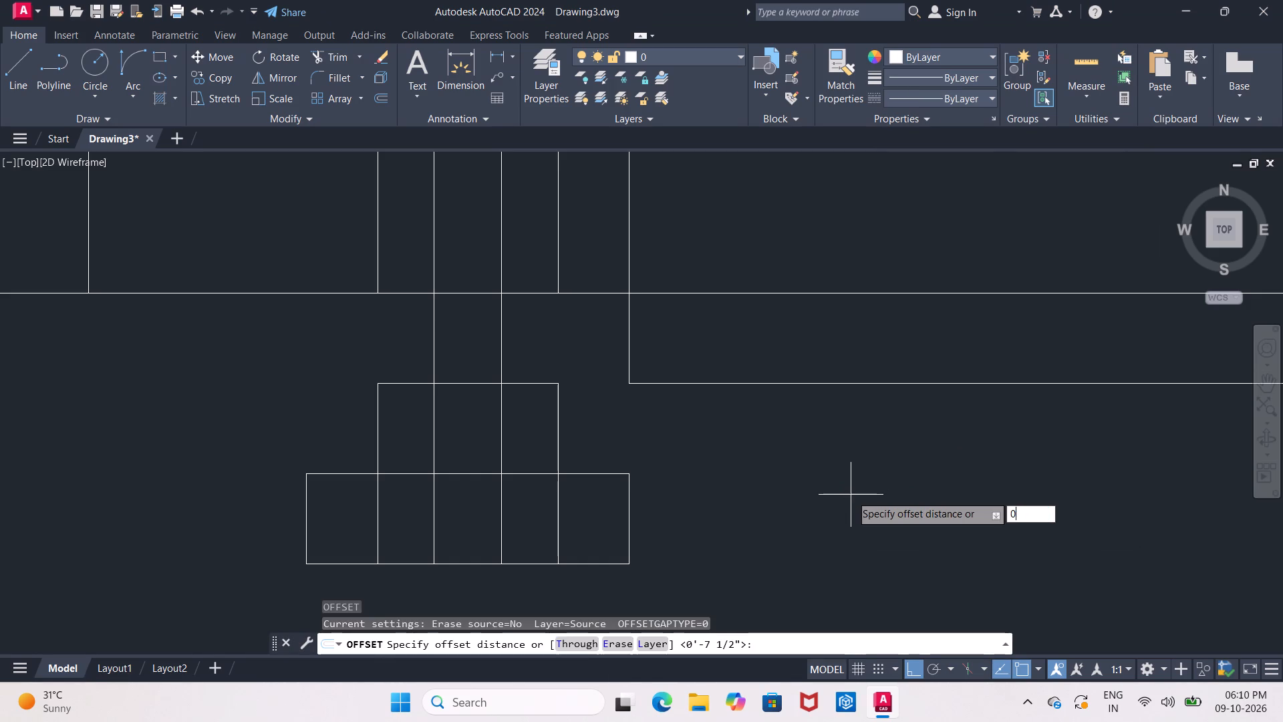
key(minus)
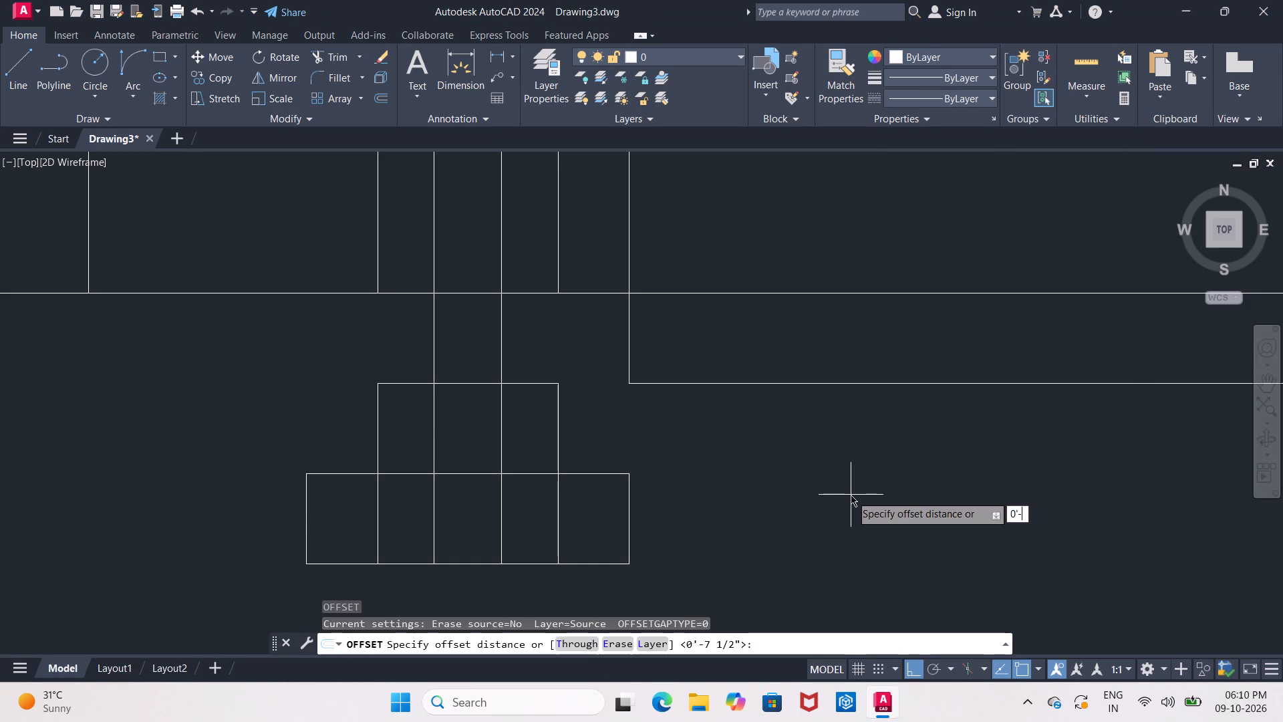
text(3.75)
key(shift+quotedbl)
key(Return)
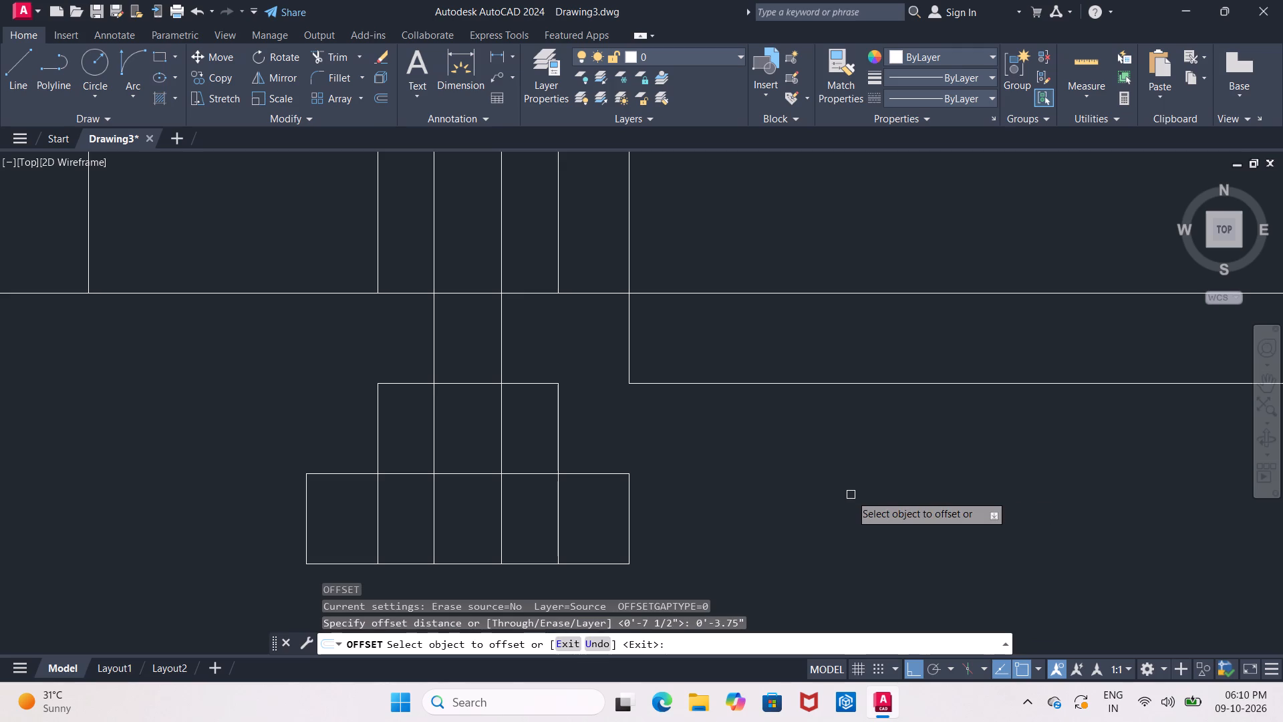
click(501, 335)
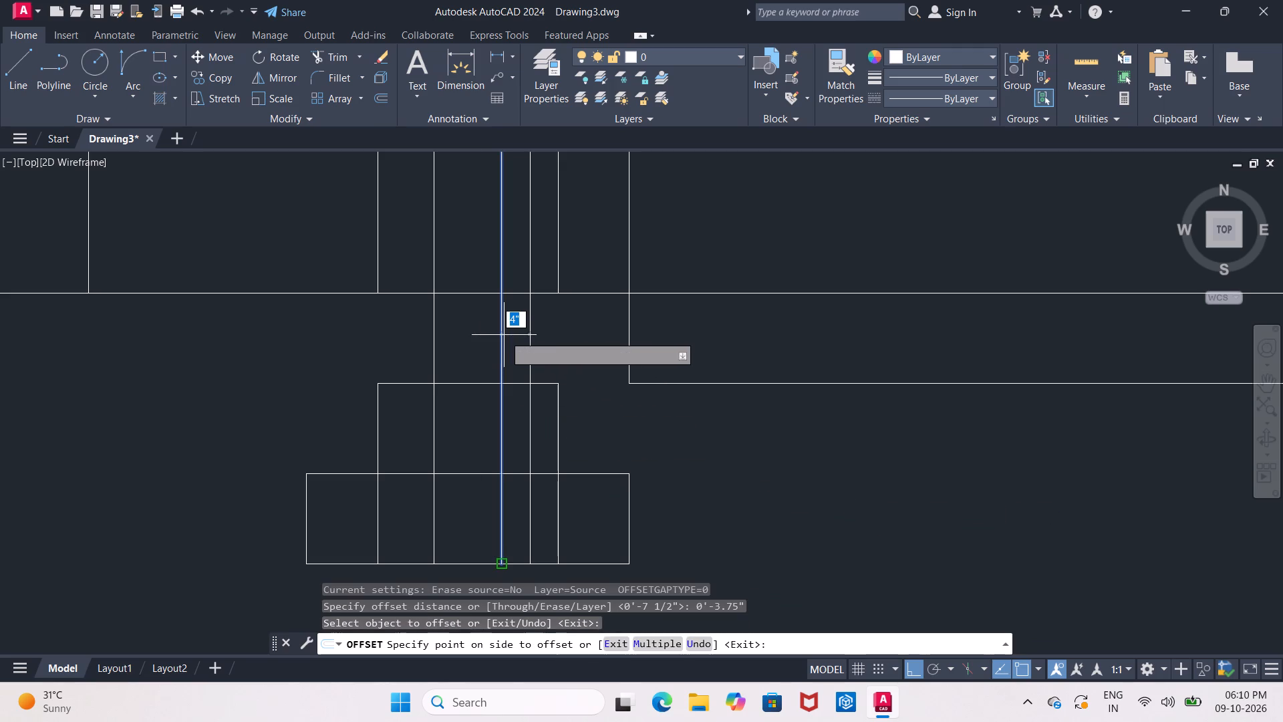
click(504, 335)
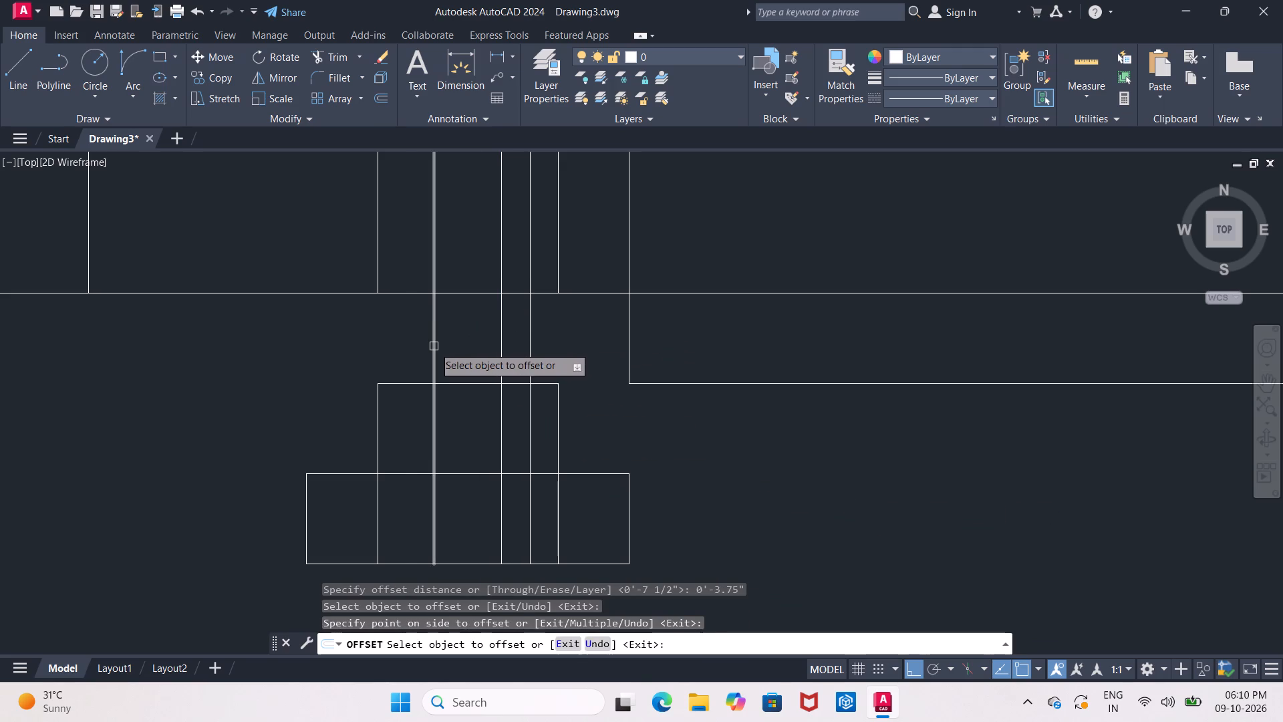
click(434, 346)
click(412, 350)
scroll(412, 350, down, 2)
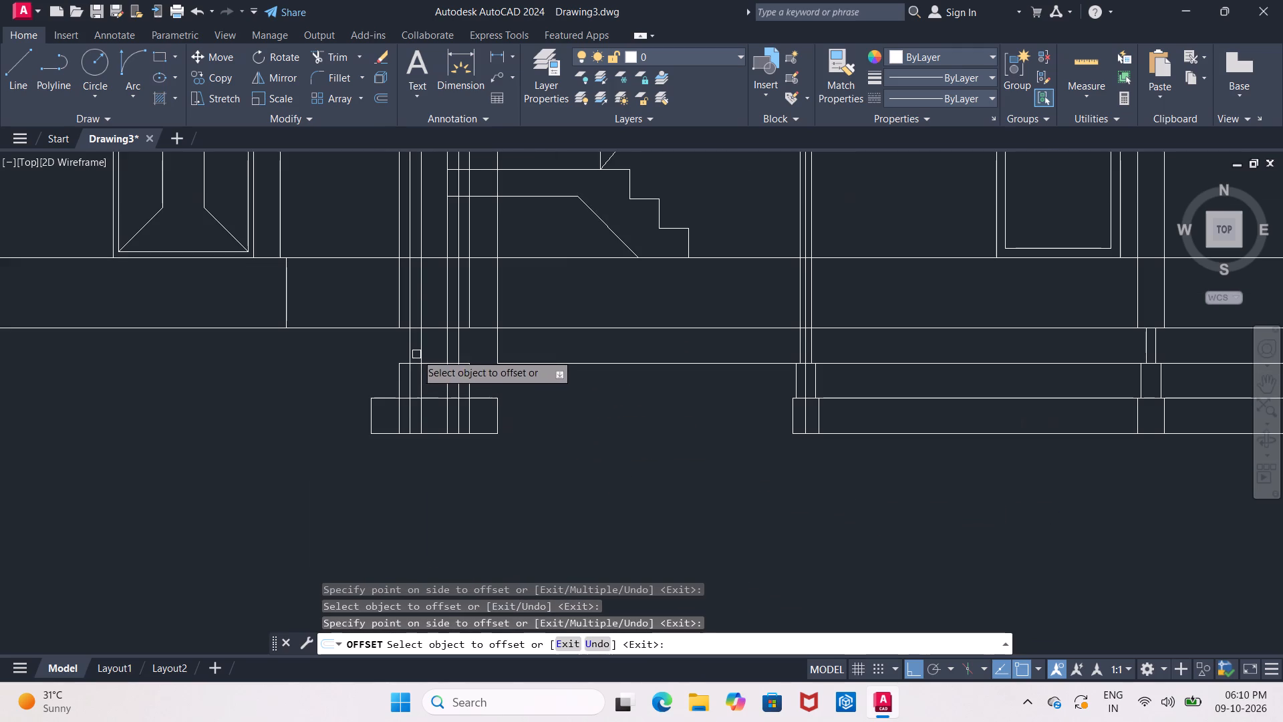
middle_drag(416, 353, 429, 449)
scroll(430, 446, up, 1)
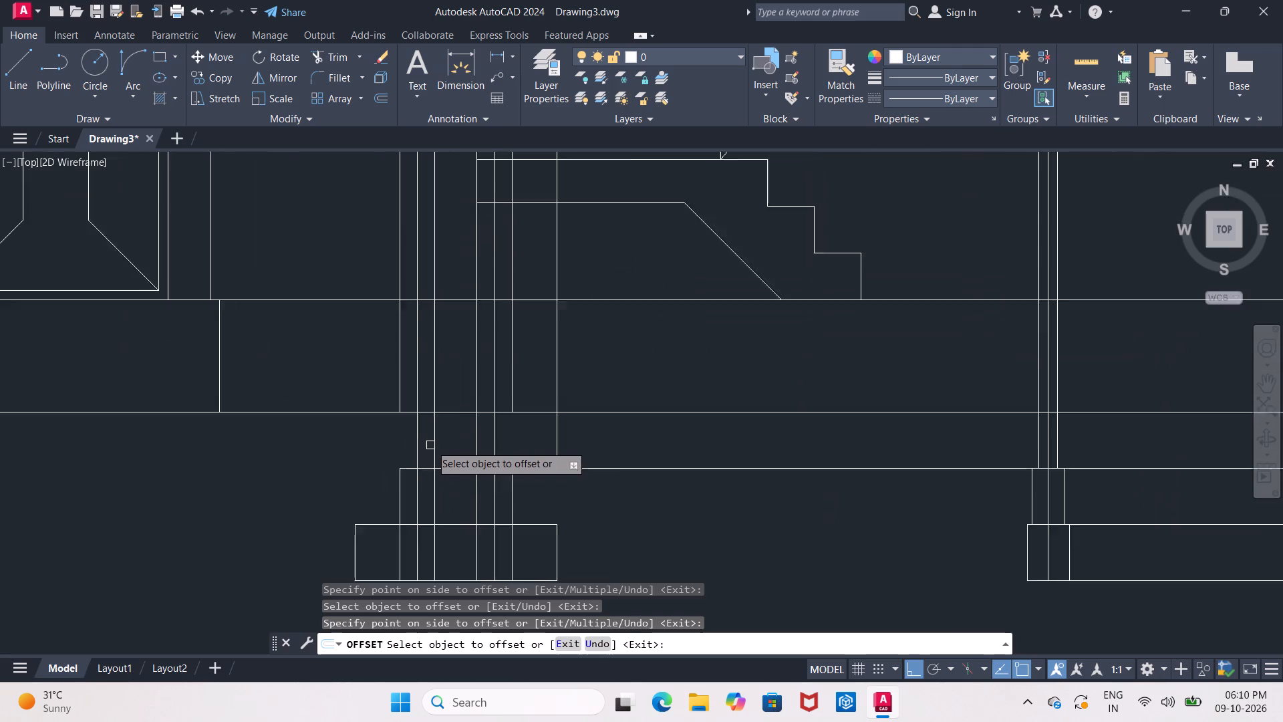
scroll(430, 445, up, 2)
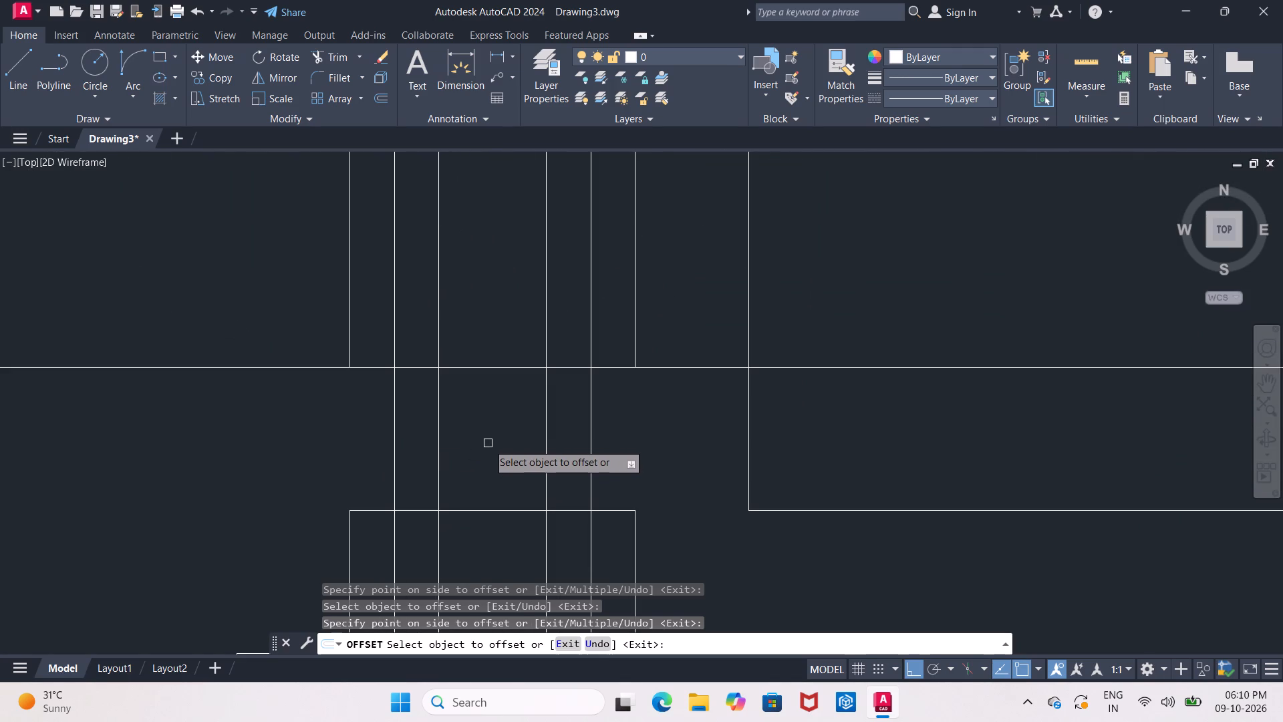
key(Escape)
Examine the offset lines around the end wall's stepped foundation and compare them with the neighbouring footings.
scroll(498, 446, down, 2)
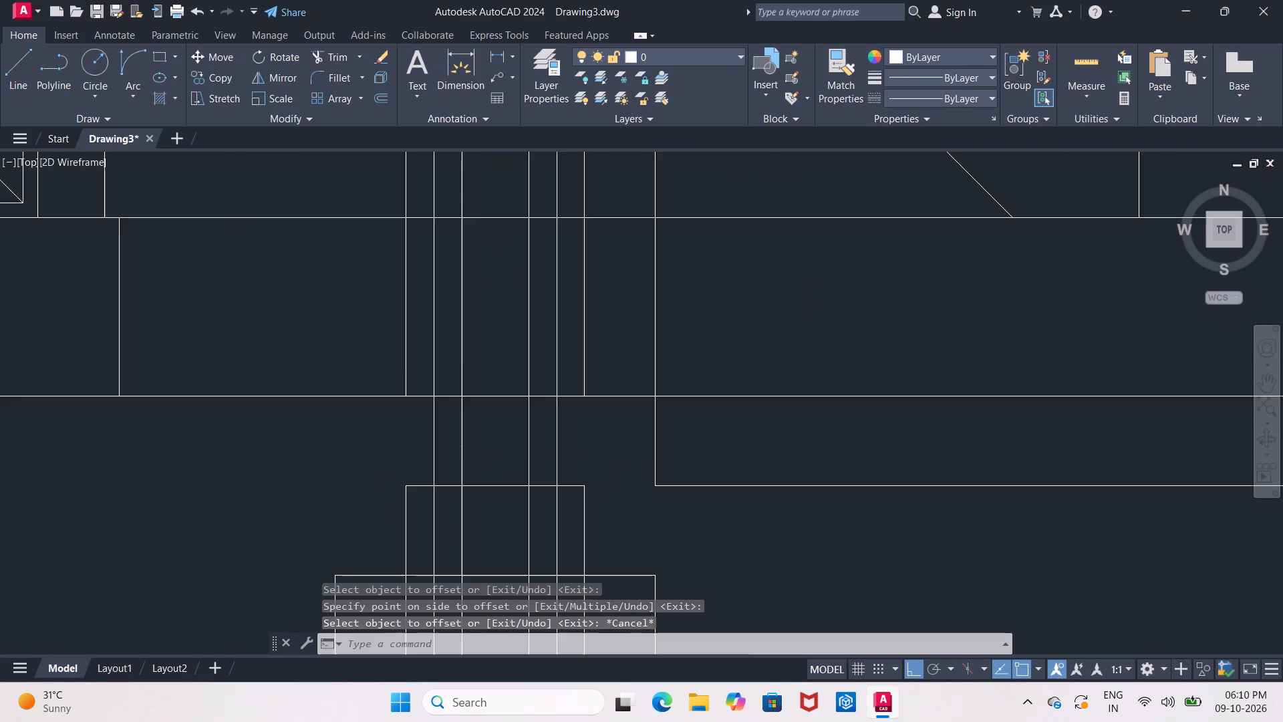
scroll(501, 446, down, 1)
middle_drag(501, 446, 507, 427)
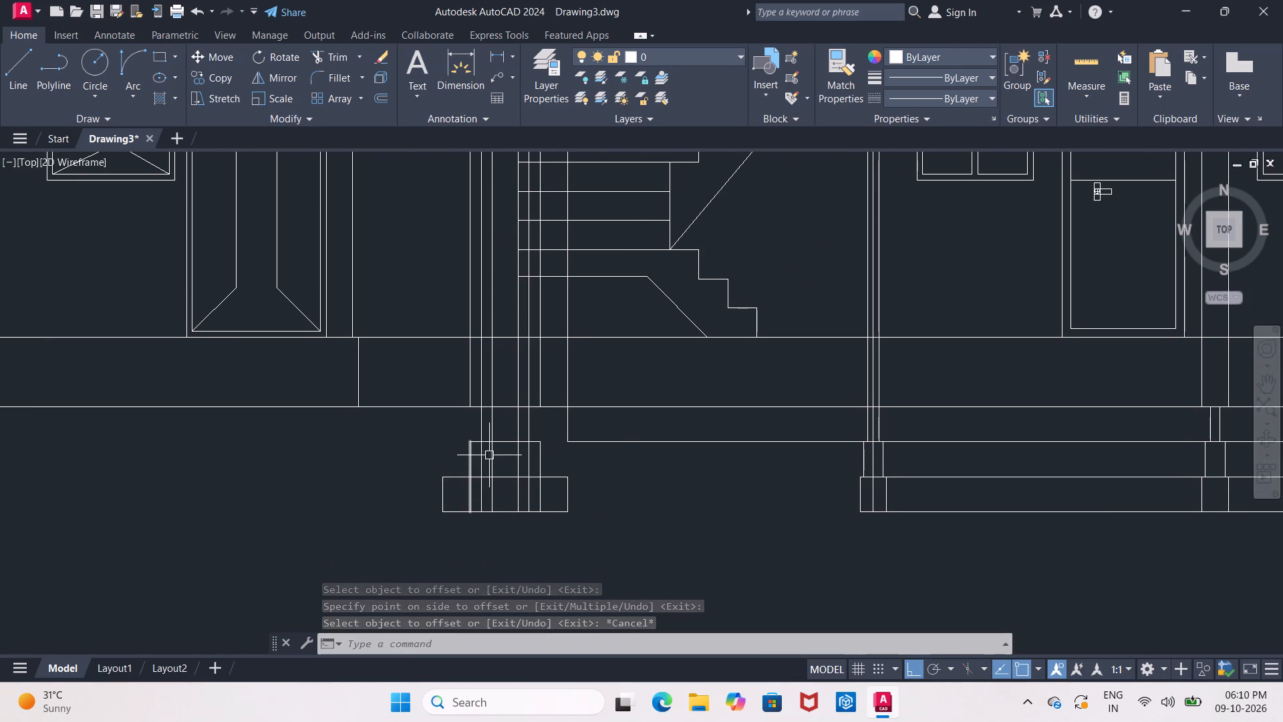
scroll(479, 404, up, 3)
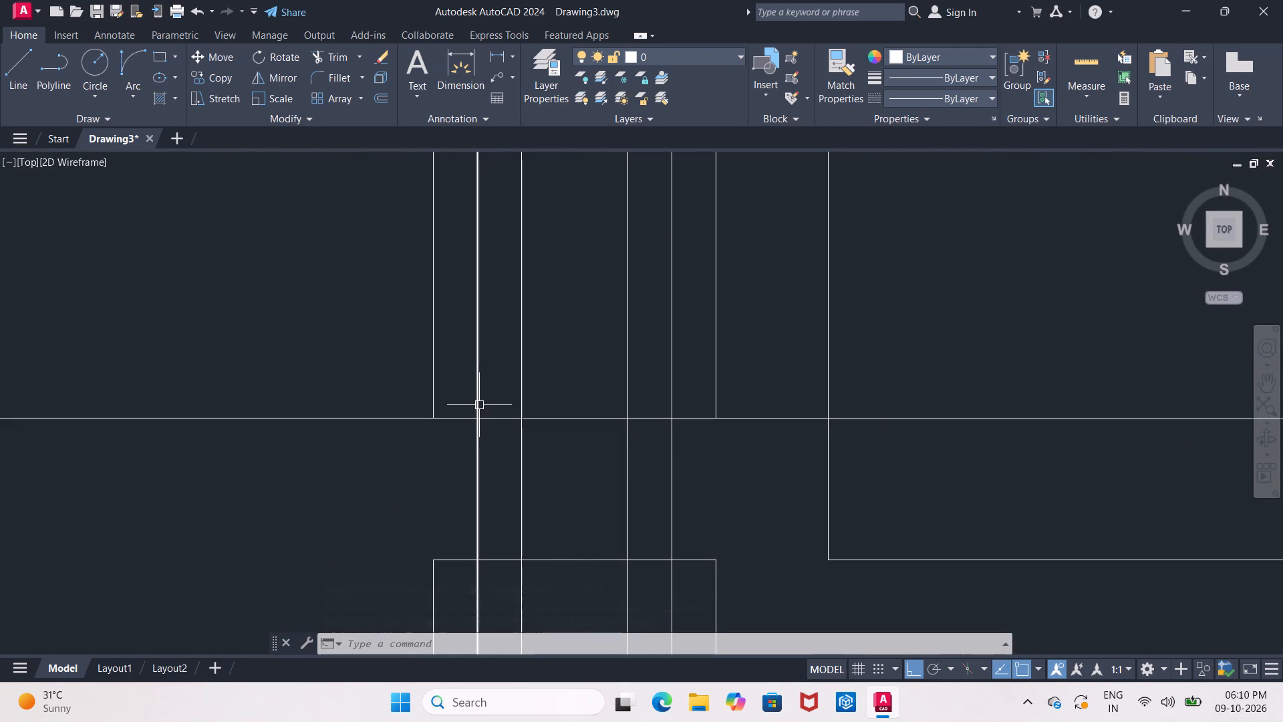
scroll(481, 415, down, 4)
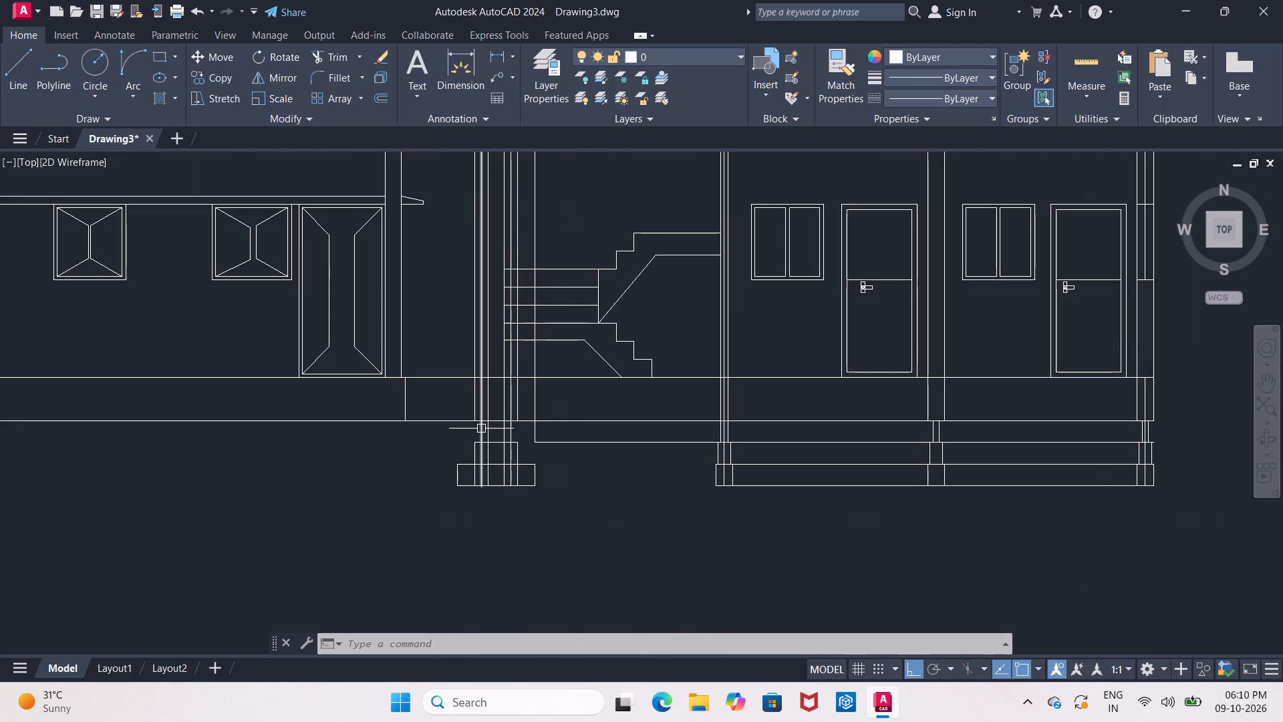
scroll(481, 429, down, 2)
scroll(480, 429, up, 6)
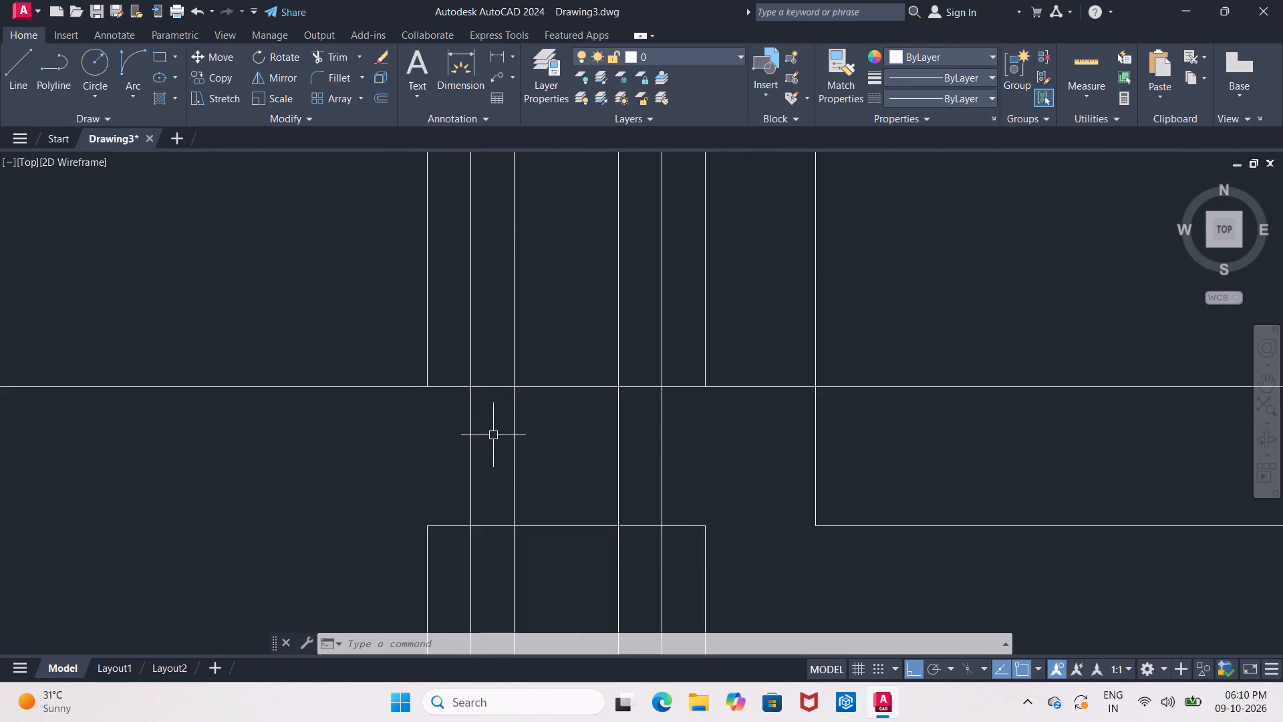
key(Escape)
click(515, 449)
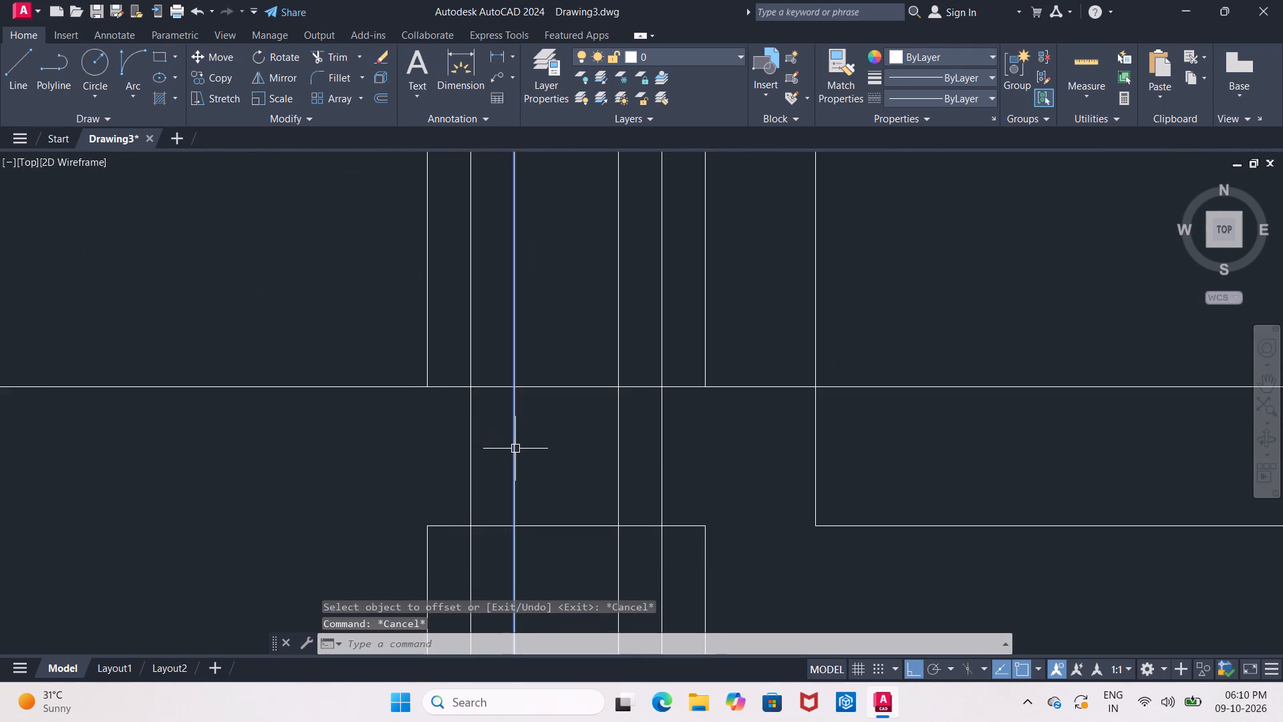
scroll(537, 450, down, 3)
scroll(537, 451, up, 2)
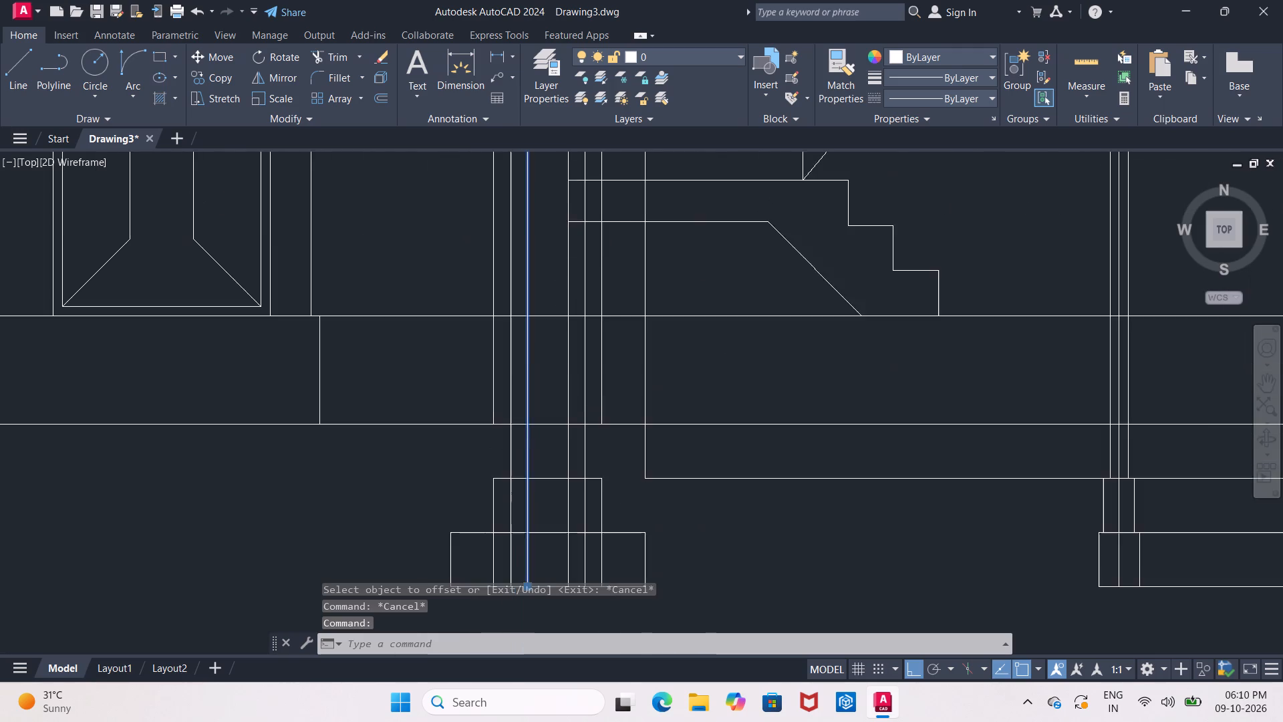
key(Escape)
Trim the 3.75" offset lines and outer 7.5" lines through the plinth band, plus the stair-side outer line below the stair soffit.
text(TR)
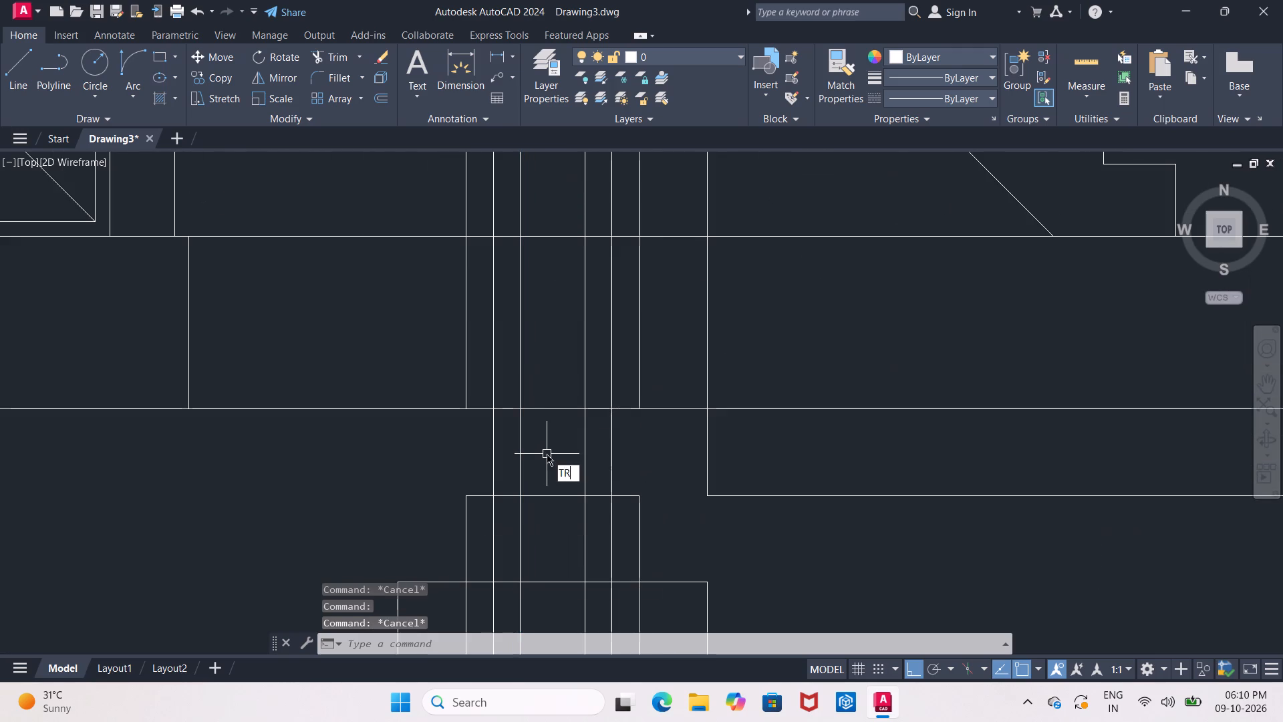
key(Return)
key(Return)
scroll(535, 465, down, 1)
middle_drag(537, 467, 537, 478)
middle_drag(550, 478, 544, 424)
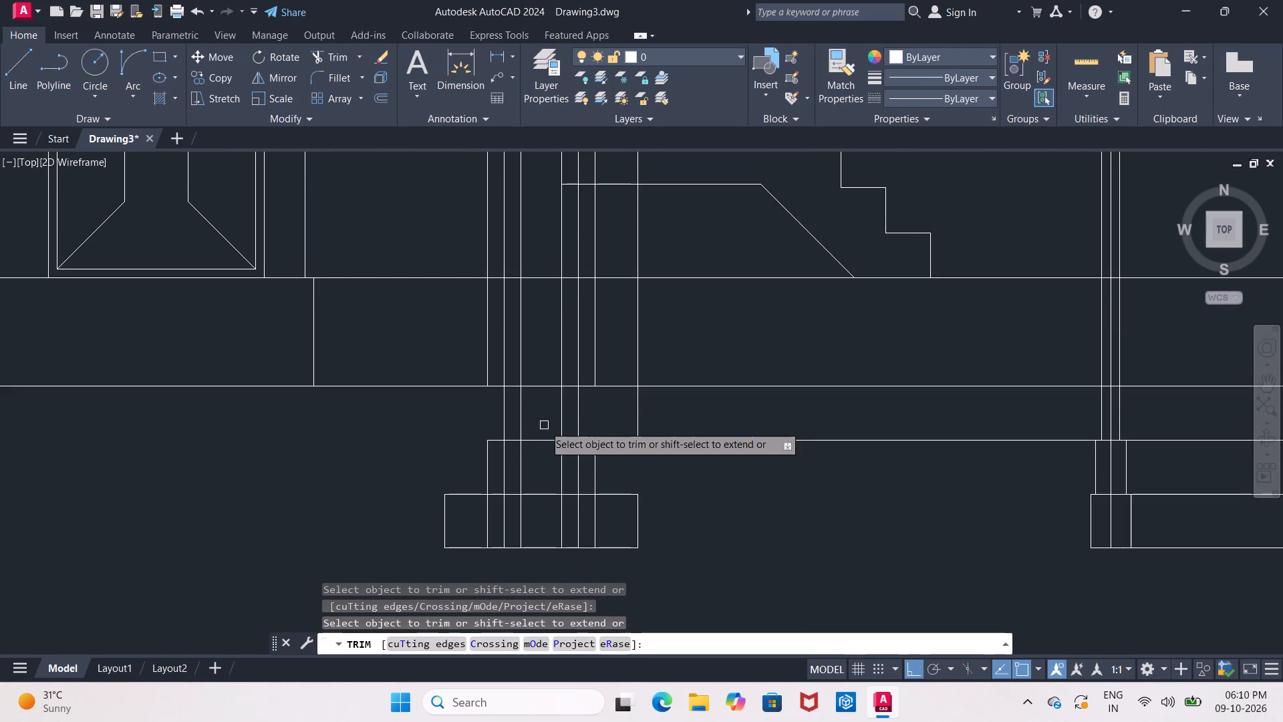
click(505, 368)
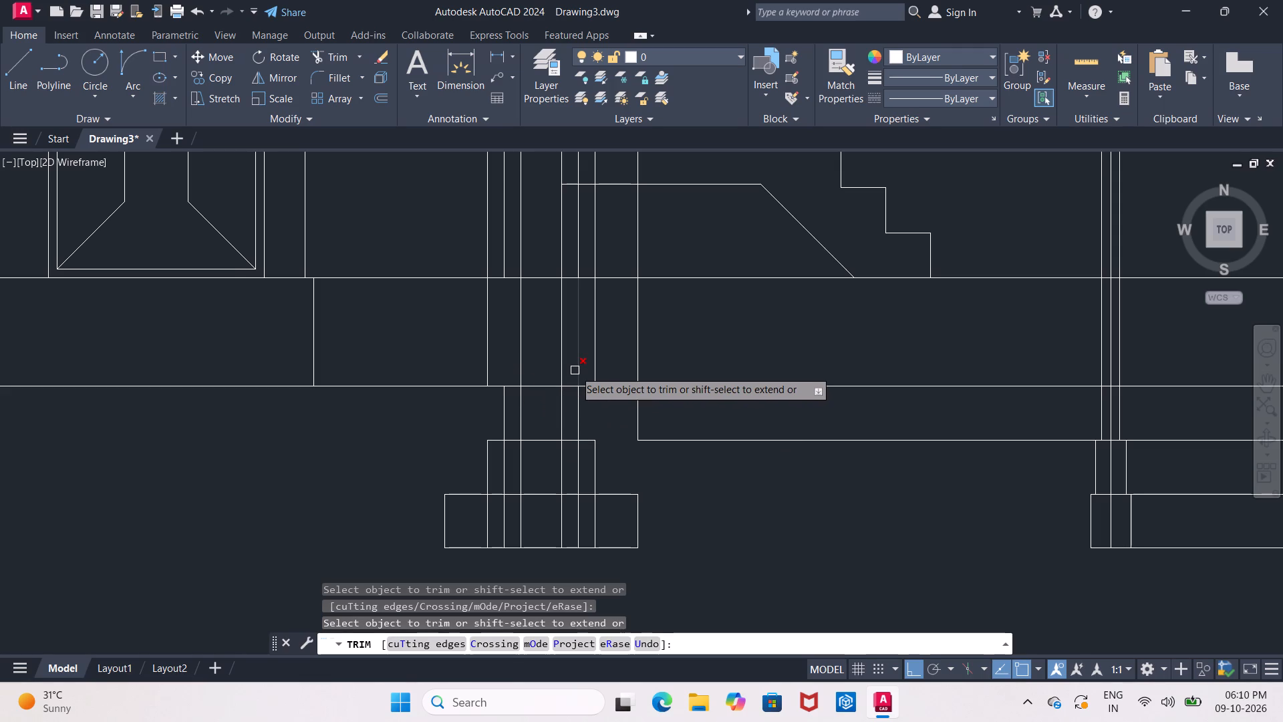
click(575, 370)
click(488, 362)
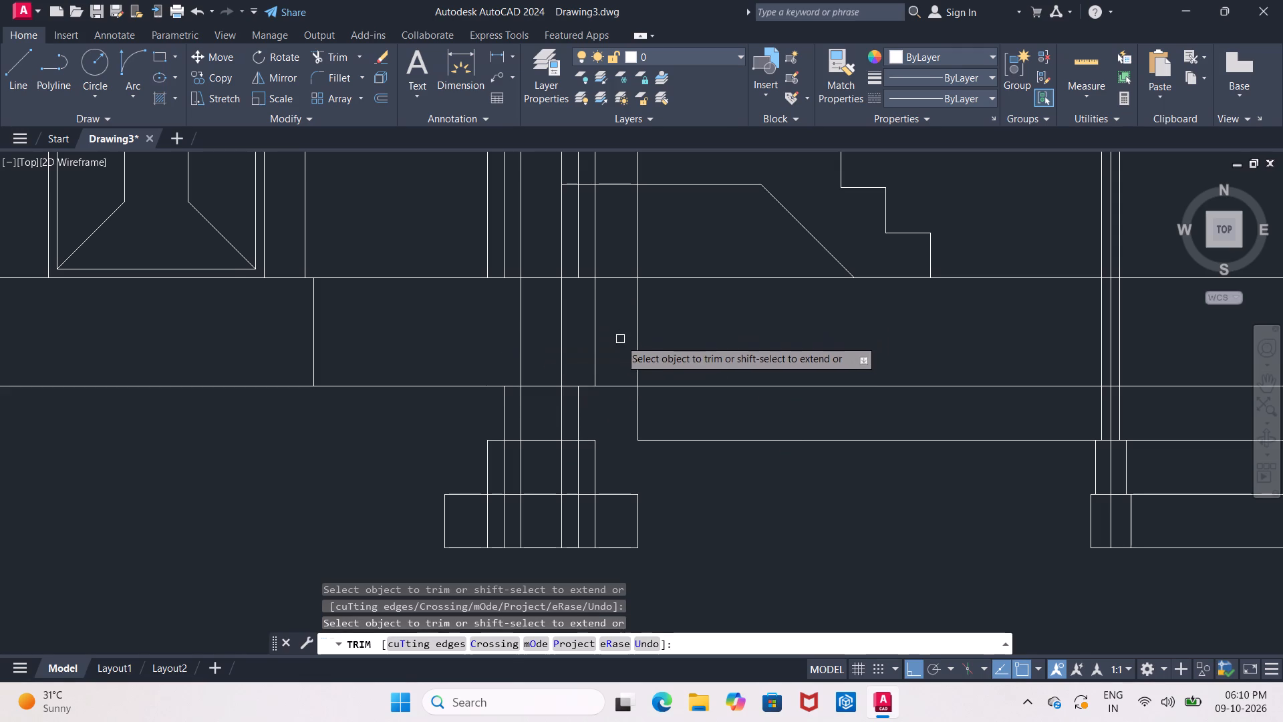
click(597, 354)
middle_drag(592, 327, 591, 383)
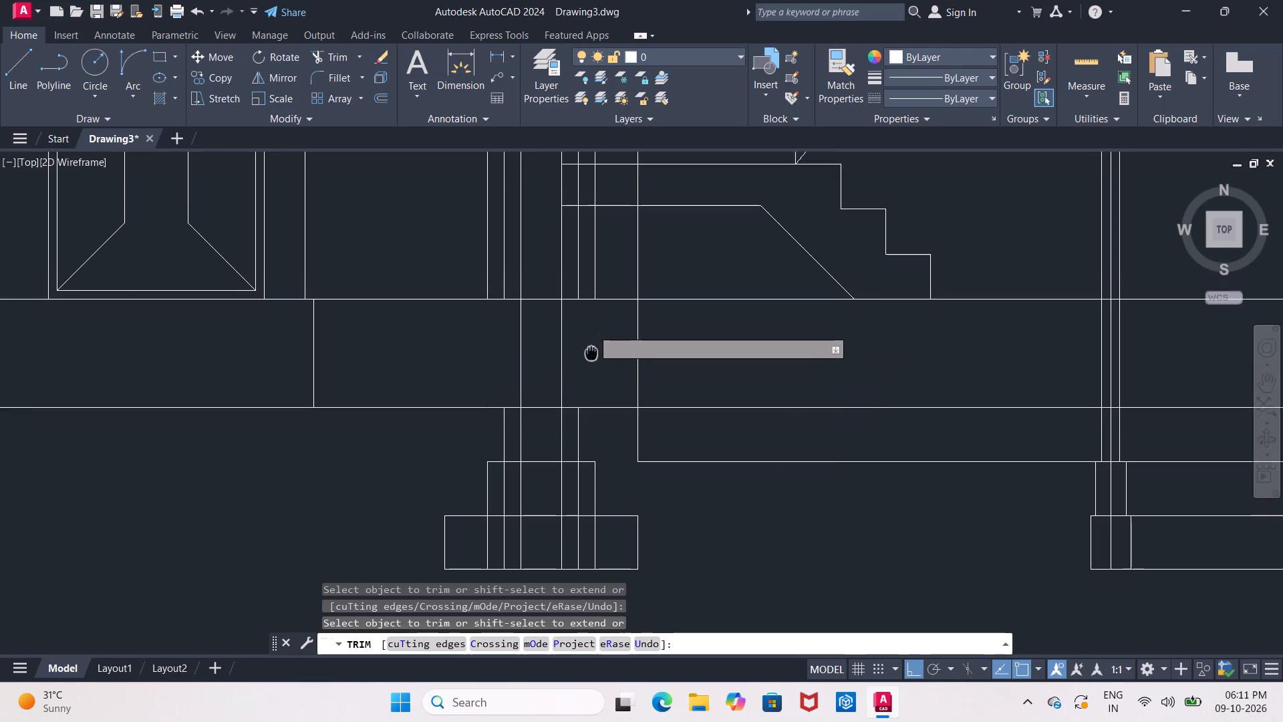
middle_drag(591, 383, 588, 450)
click(594, 378)
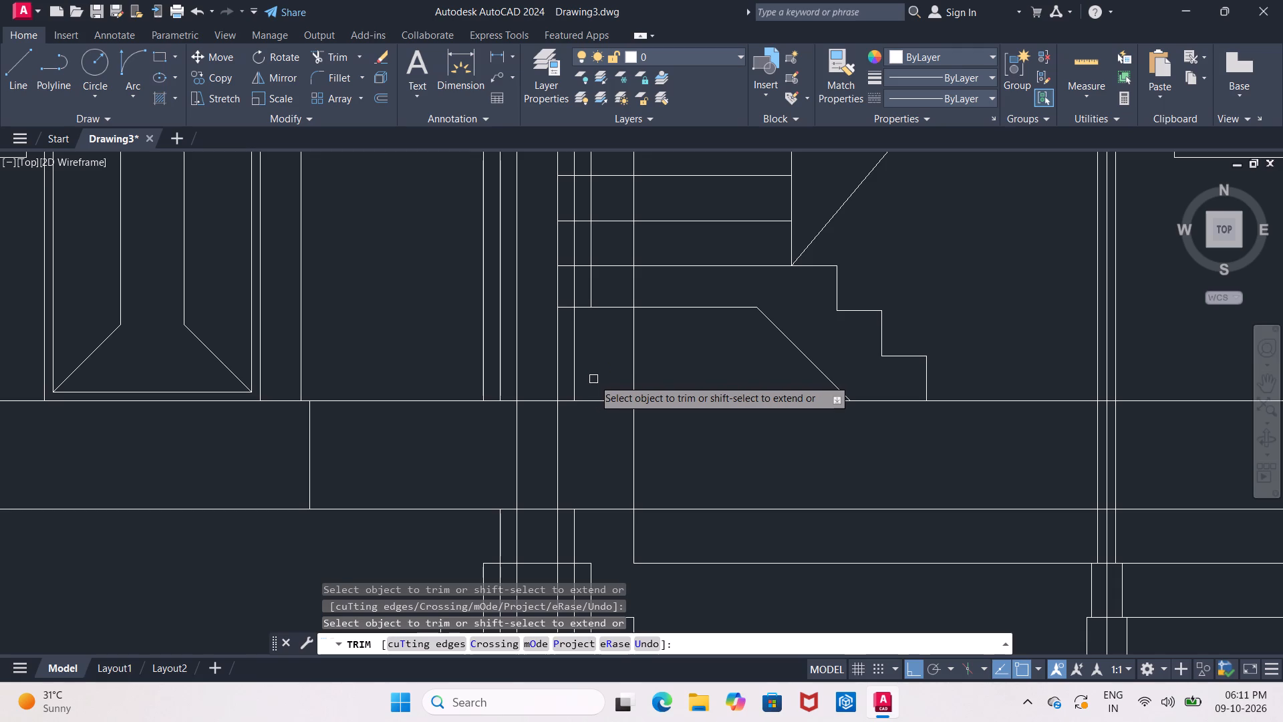
key(Escape)
Delete the four leftover offset line pieces beside the wall faces above floor level.
click(573, 384)
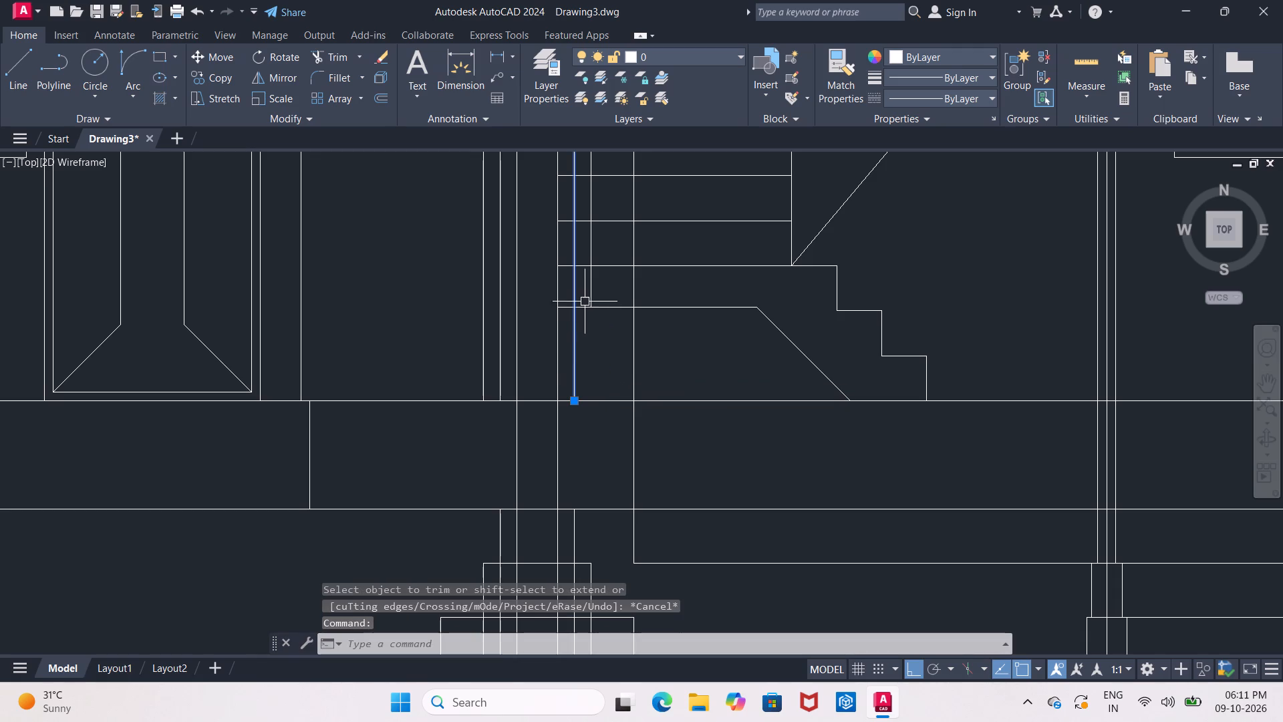
click(589, 293)
click(504, 358)
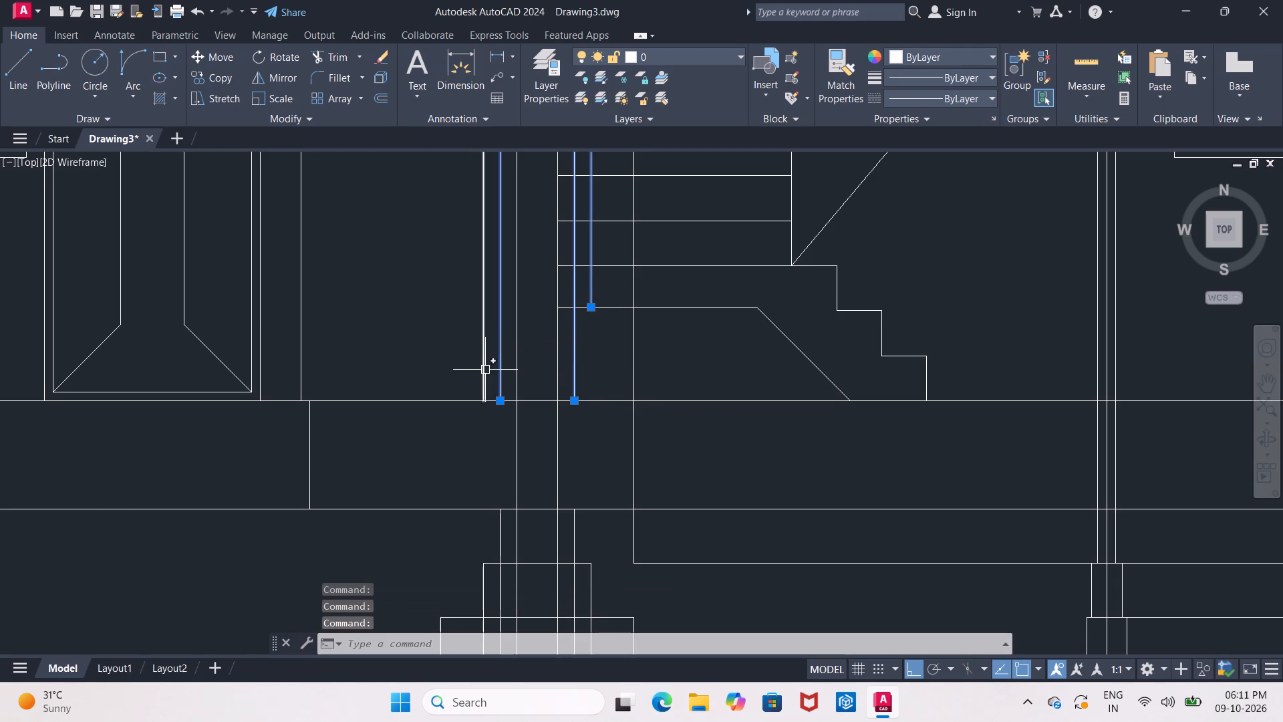
click(485, 370)
key(Delete)
Trim the stair-side outer line inside the bottom course and the stair-side 3.75" line through the bottom two courses.
scroll(495, 392, down, 1)
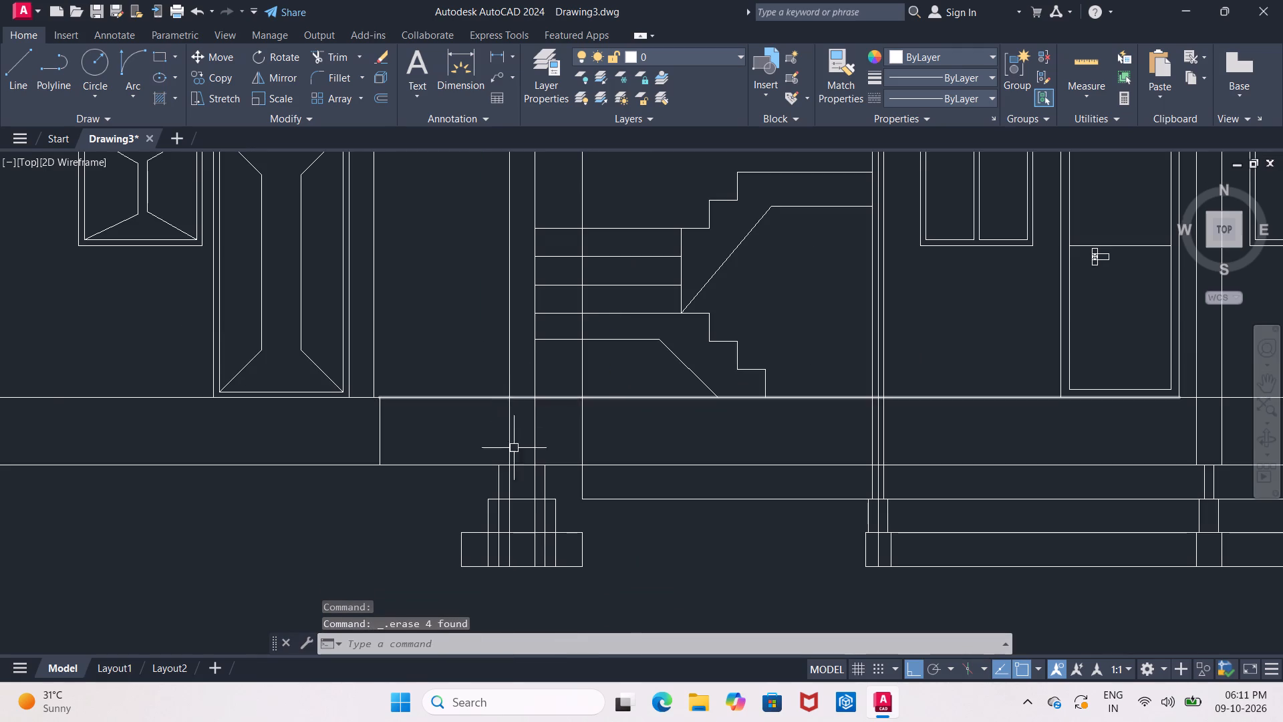
middle_drag(592, 507, 598, 439)
key(Escape)
key(t)
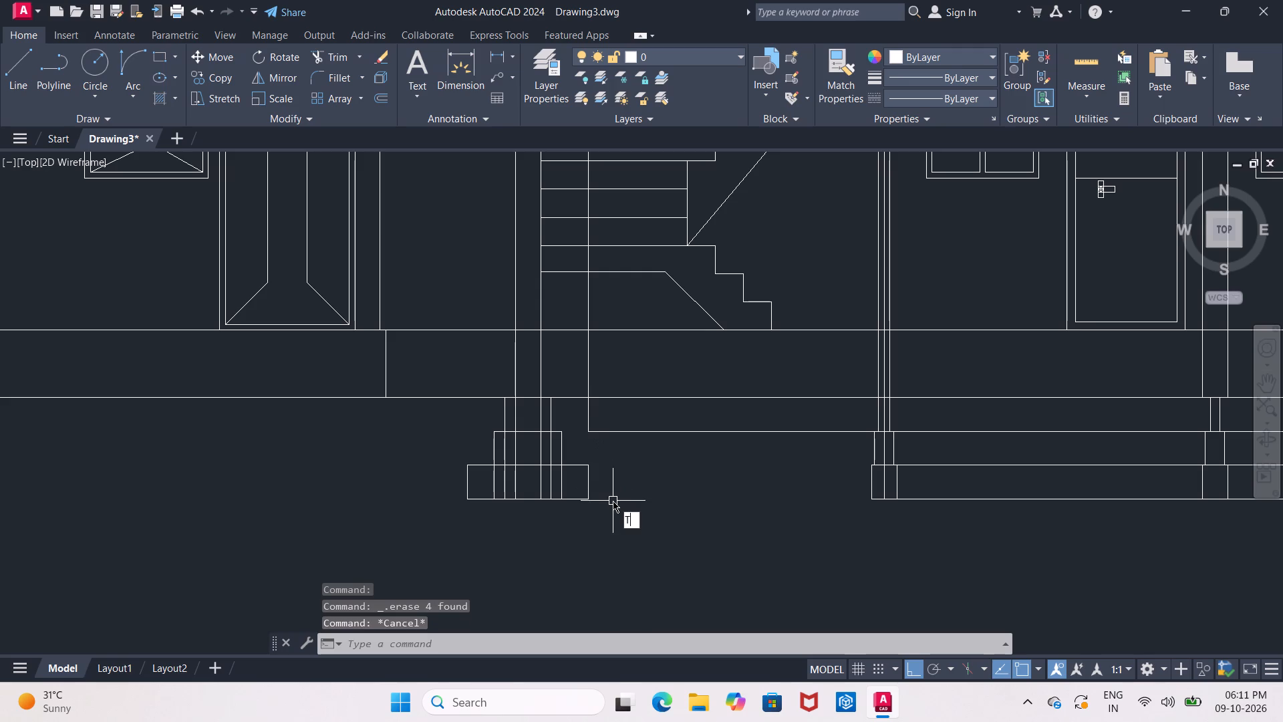
key(r)
key(Return)
key(Return)
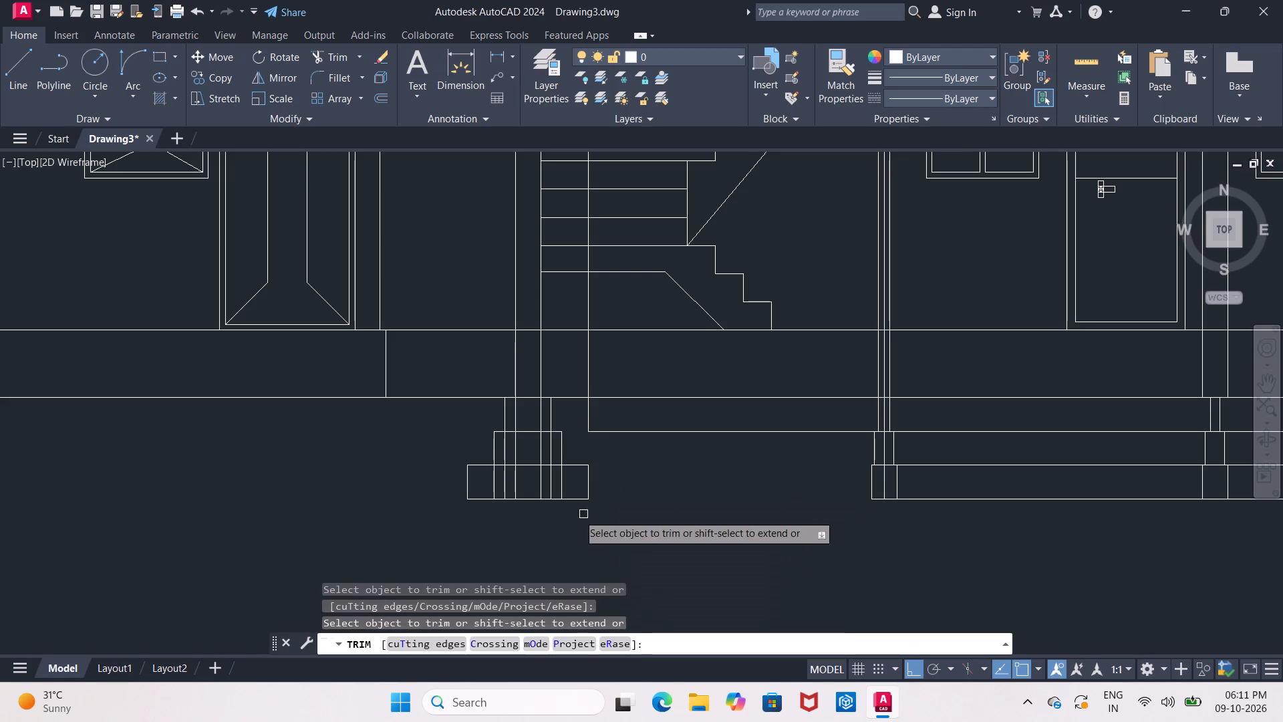
scroll(561, 503, up, 1)
click(563, 480)
click(545, 476)
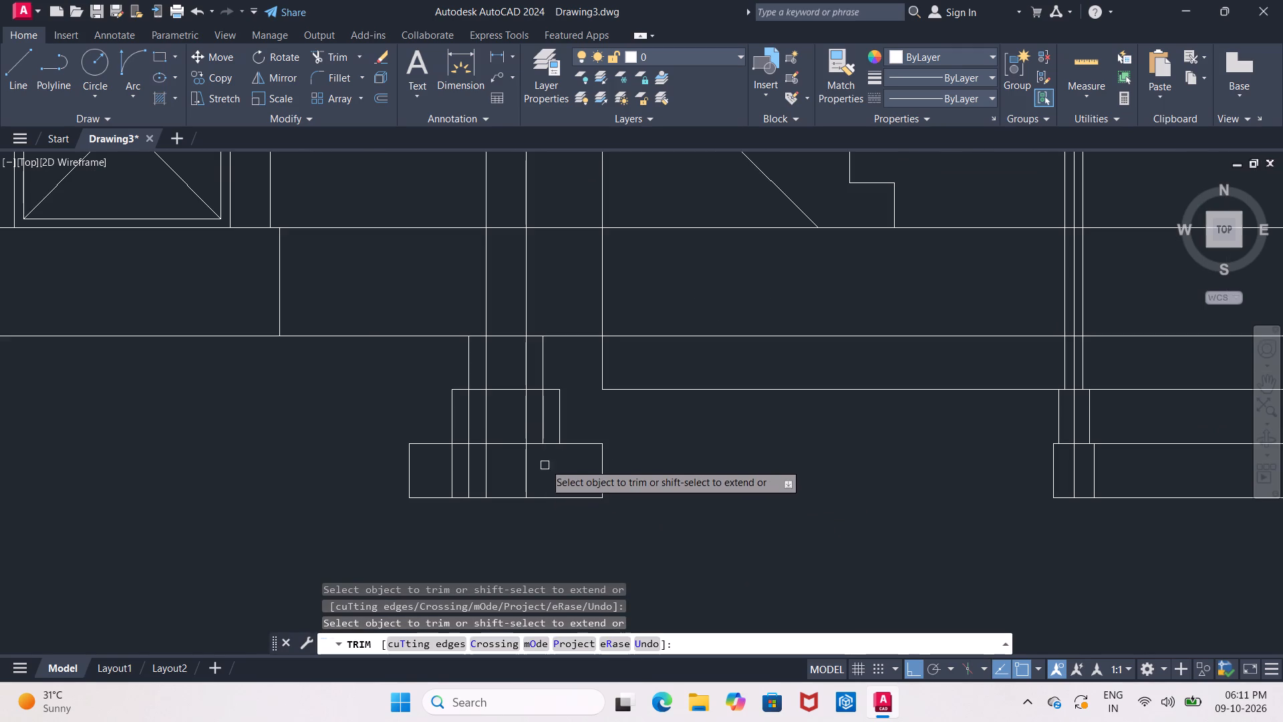
click(543, 425)
middle_drag(543, 422, 557, 461)
scroll(560, 457, up, 1)
middle_drag(560, 452, 568, 396)
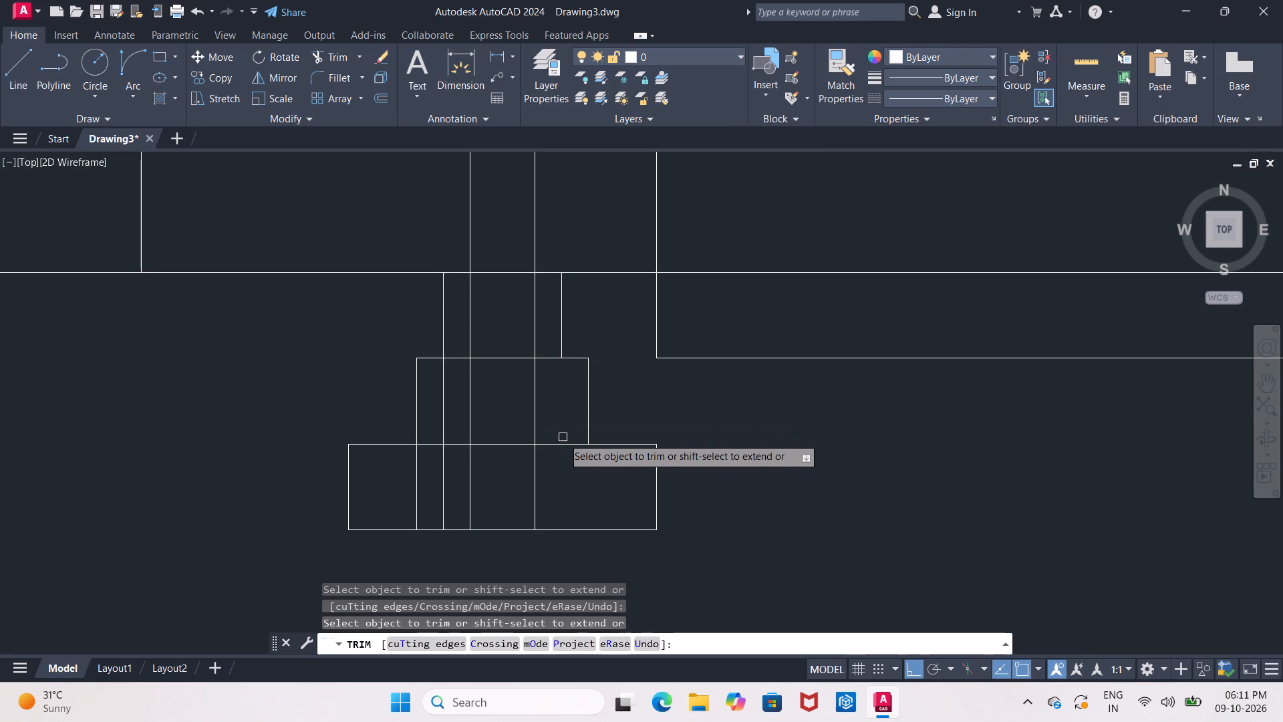
Trim the remaining vertical lines and the dividing course line inside the bottom two courses of the end wall's foundation.
click(511, 443)
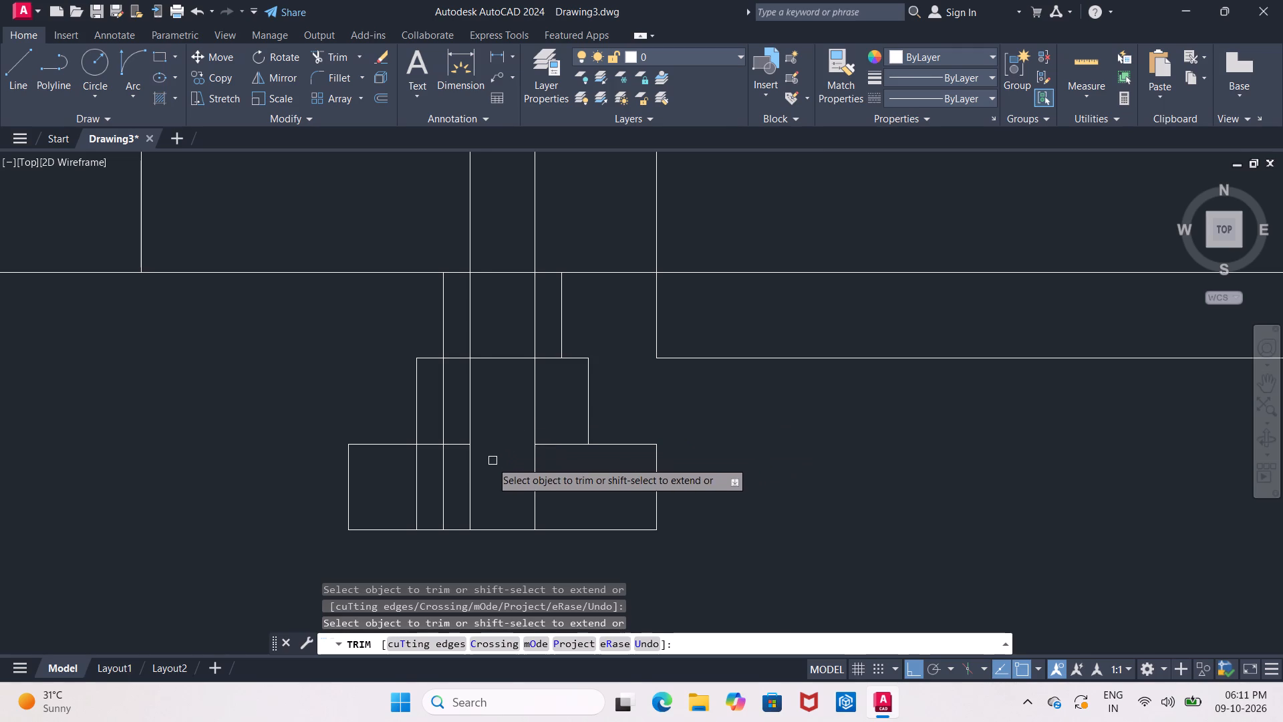
click(463, 443)
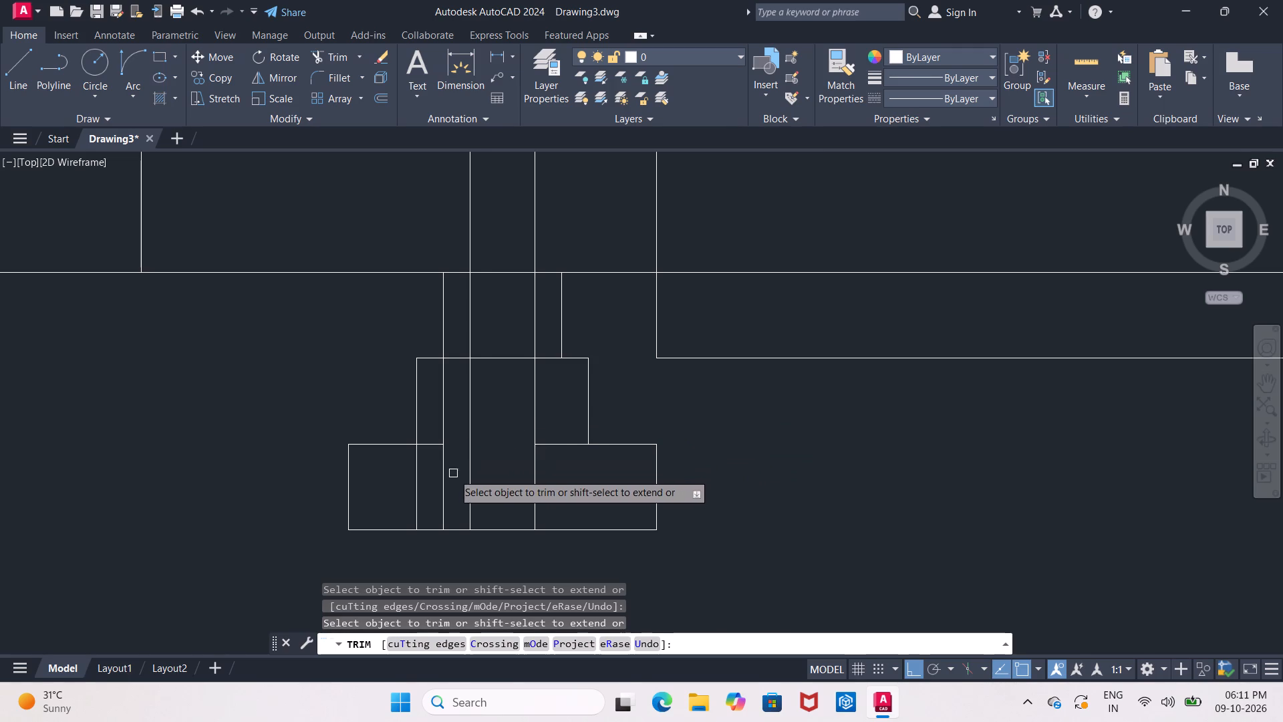
click(443, 483)
click(433, 445)
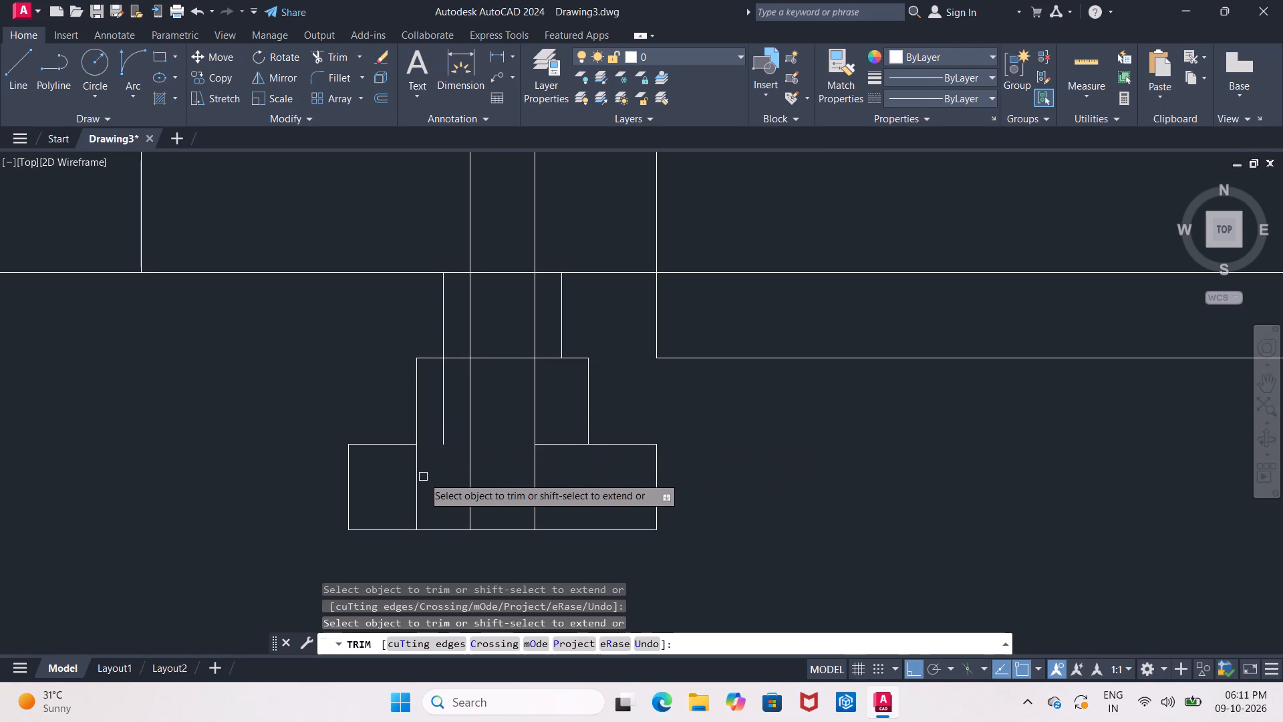
click(417, 484)
middle_drag(430, 472, 434, 507)
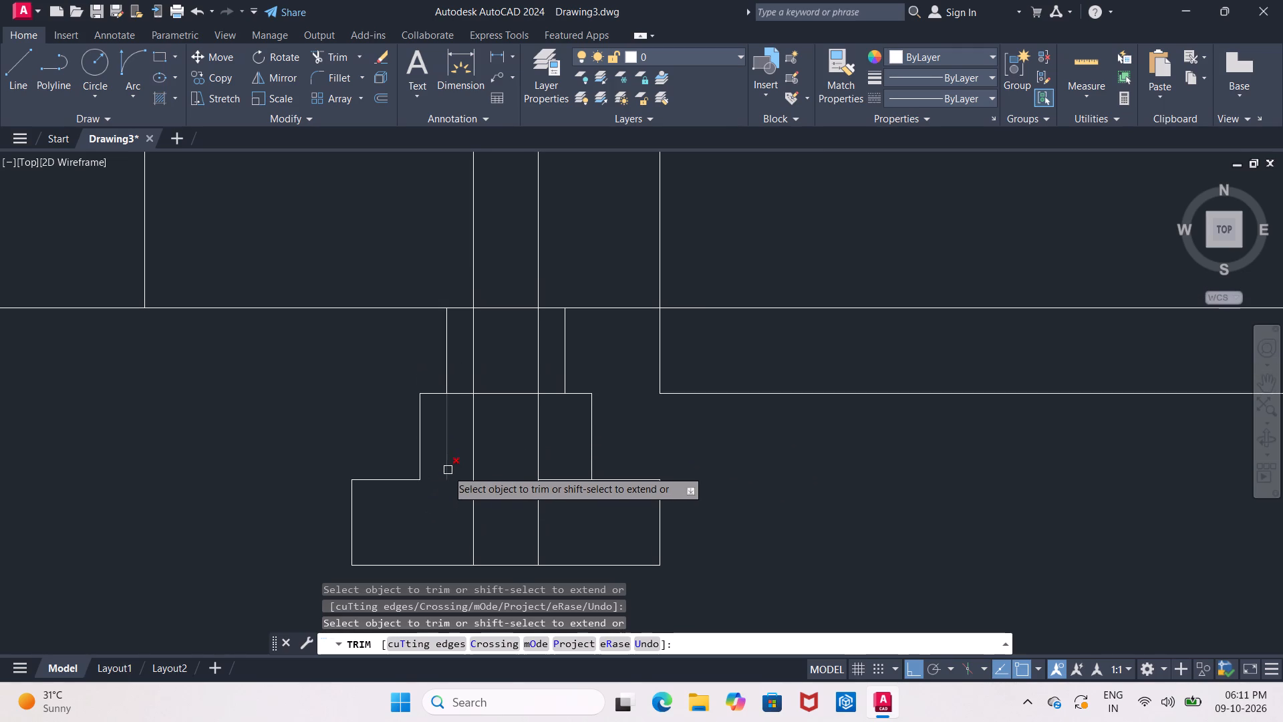
click(447, 470)
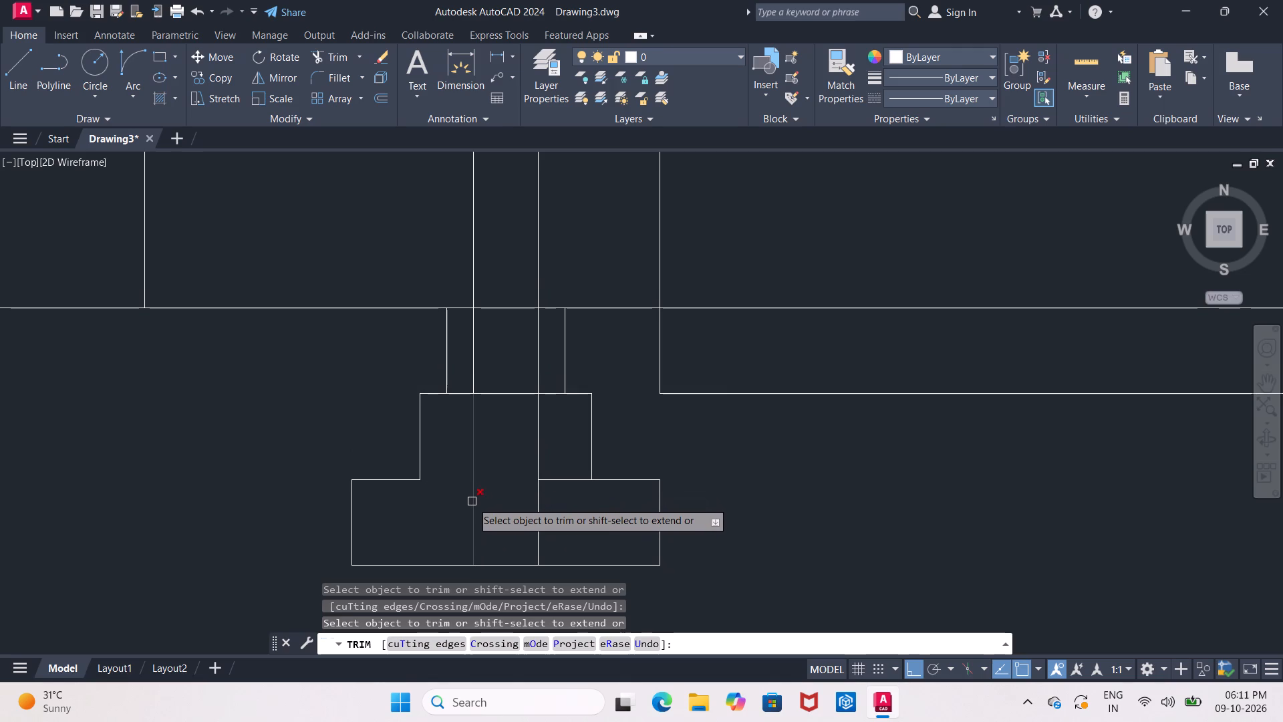
click(472, 501)
click(542, 535)
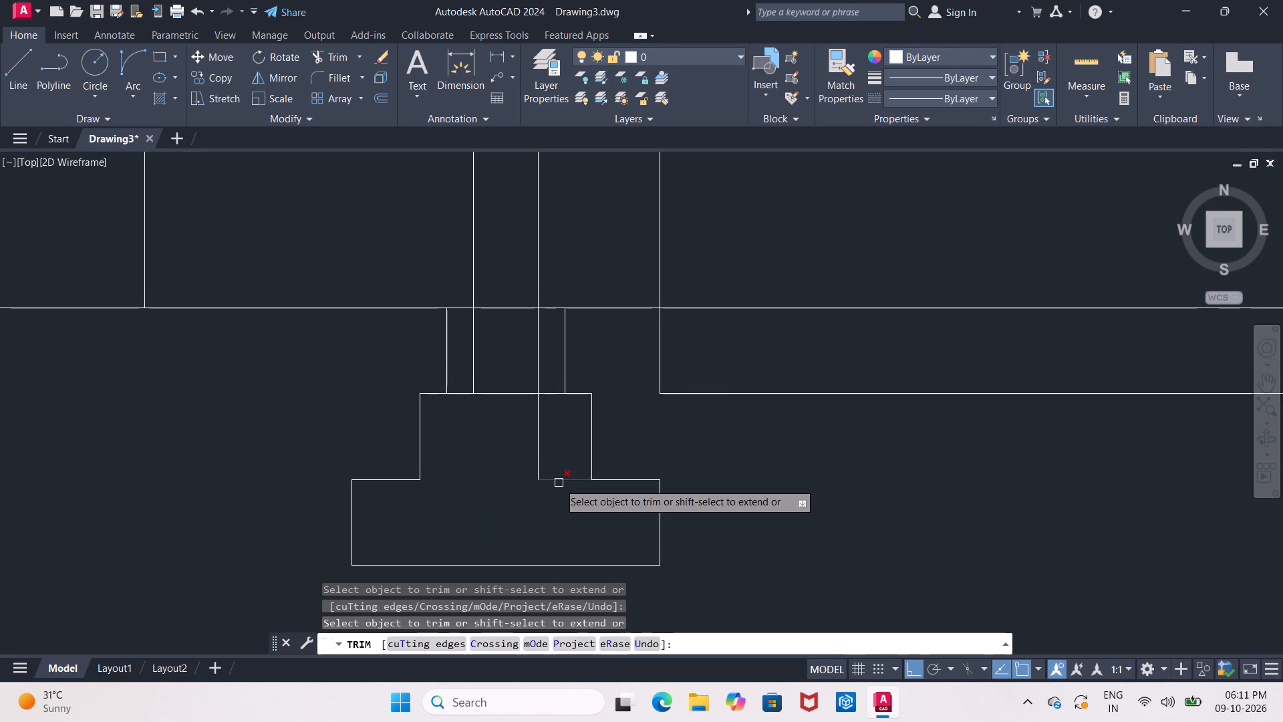
click(559, 481)
click(537, 427)
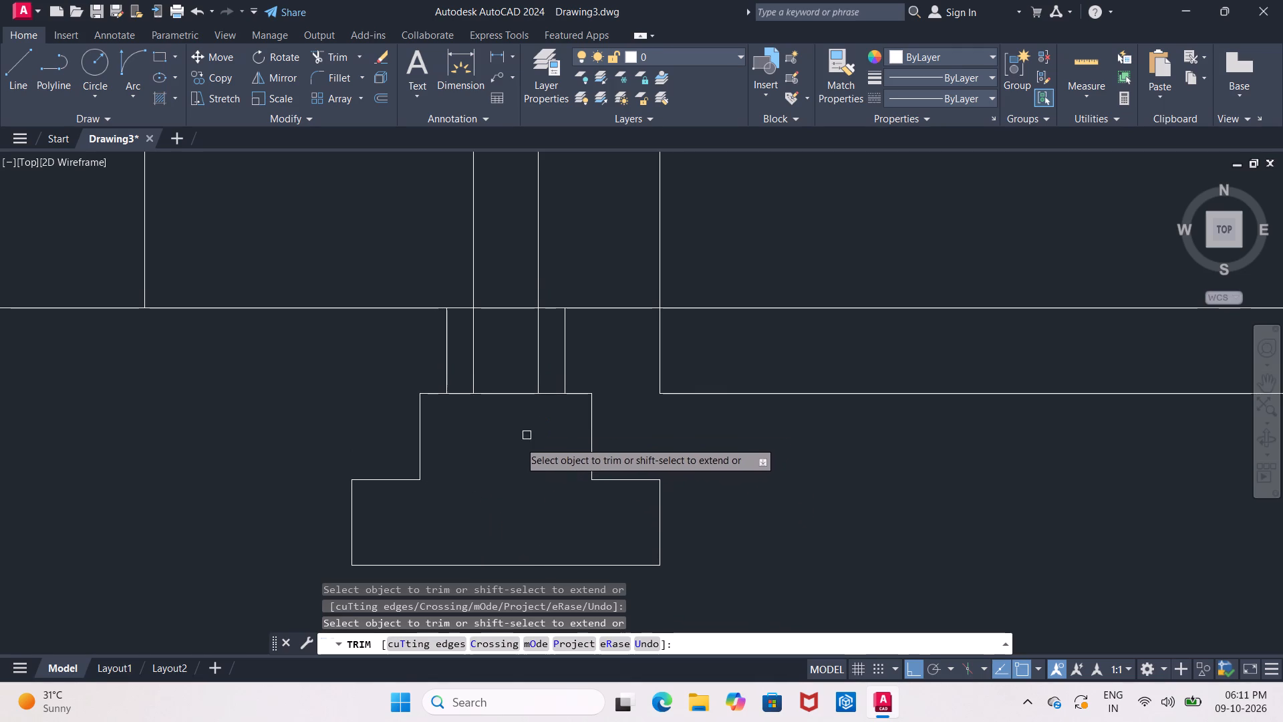
Trim the horizontal line between the top and middle foundation courses within the width of the top course.
middle_drag(468, 442, 490, 504)
scroll(485, 493, up, 1)
middle_drag(484, 485, 487, 431)
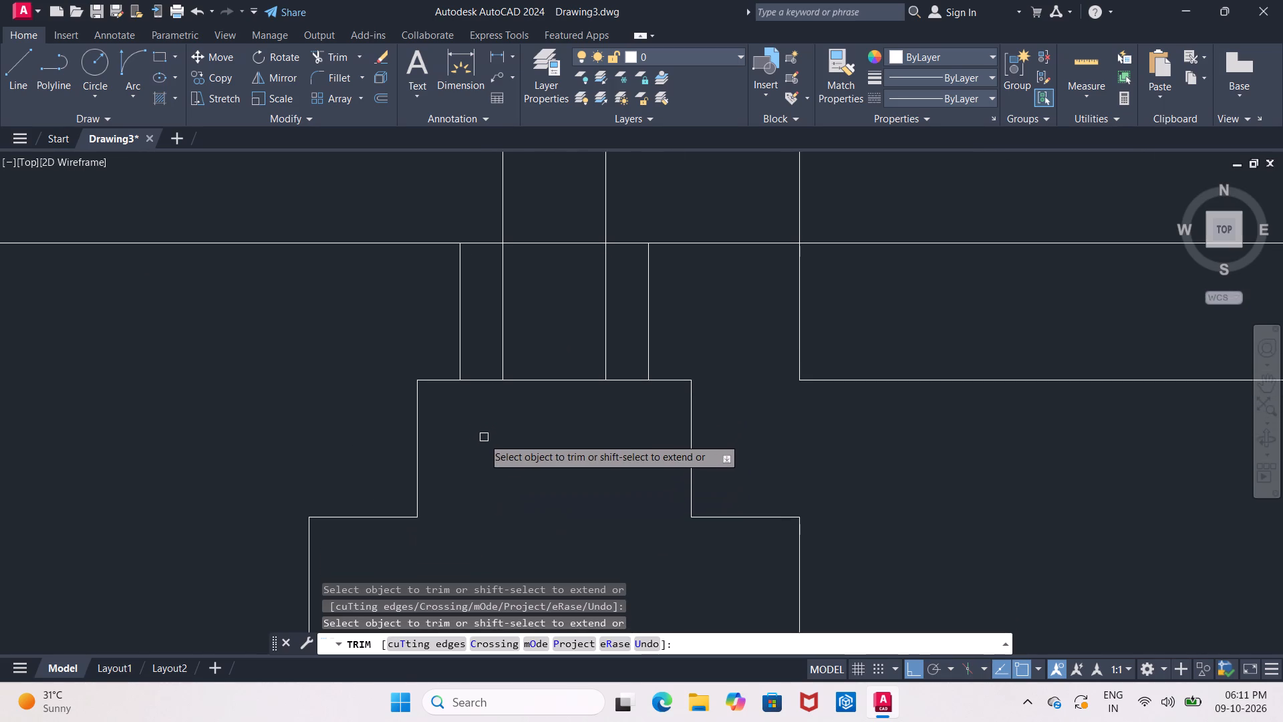
click(484, 379)
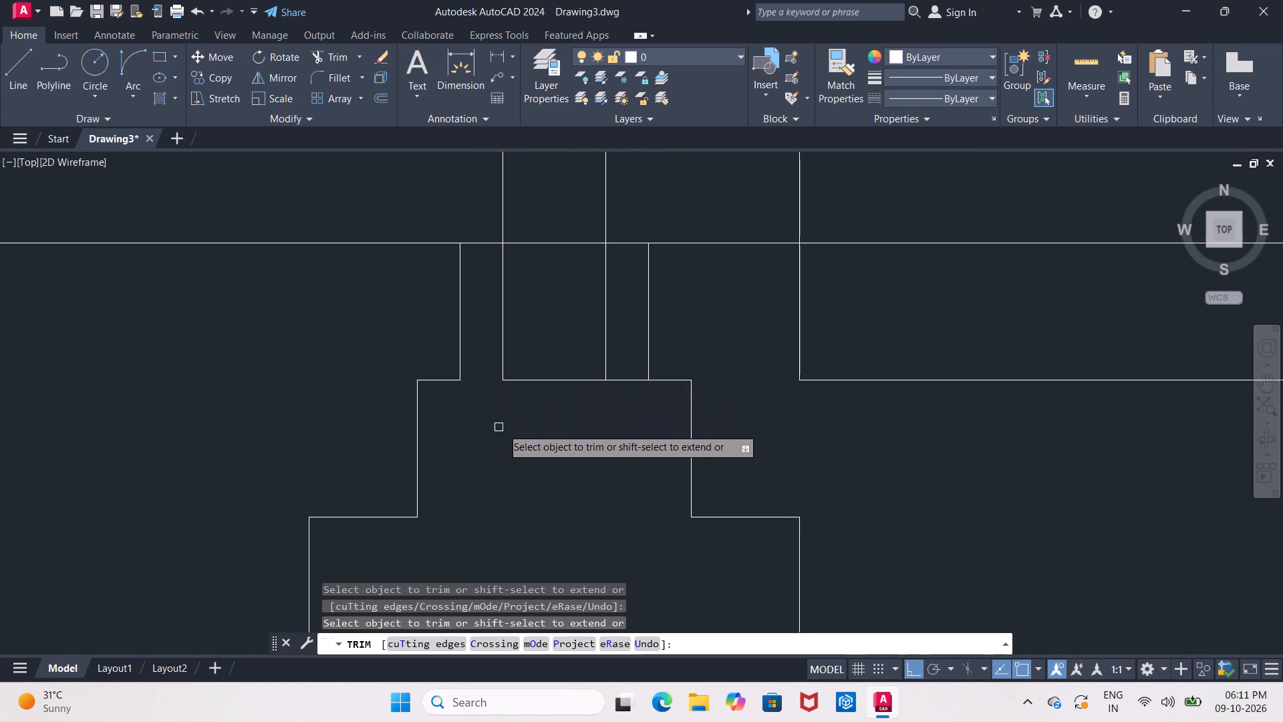
click(548, 380)
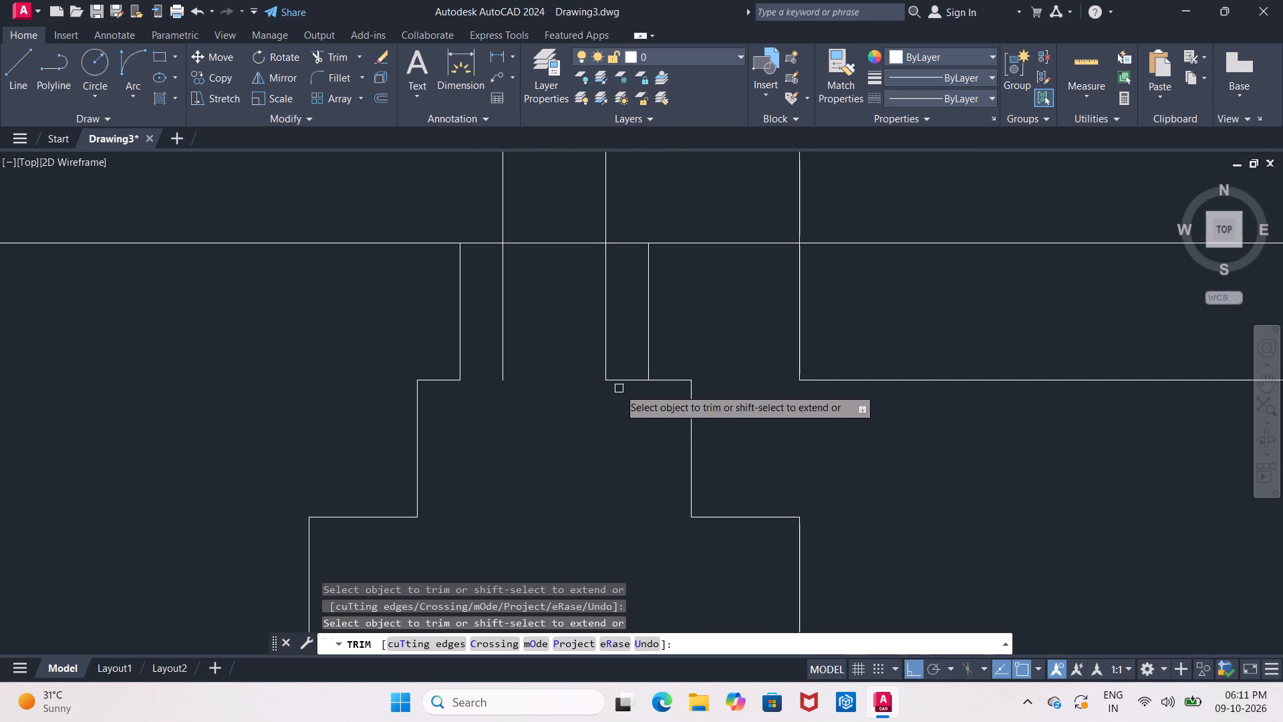
click(625, 379)
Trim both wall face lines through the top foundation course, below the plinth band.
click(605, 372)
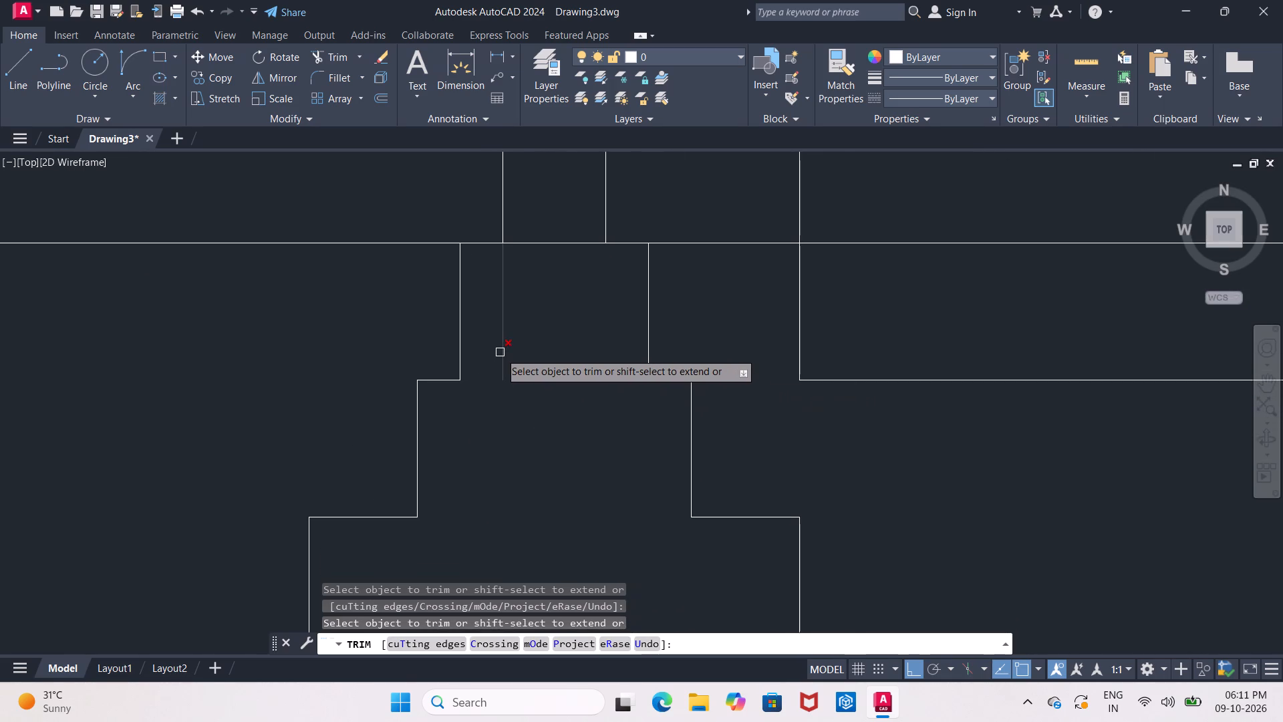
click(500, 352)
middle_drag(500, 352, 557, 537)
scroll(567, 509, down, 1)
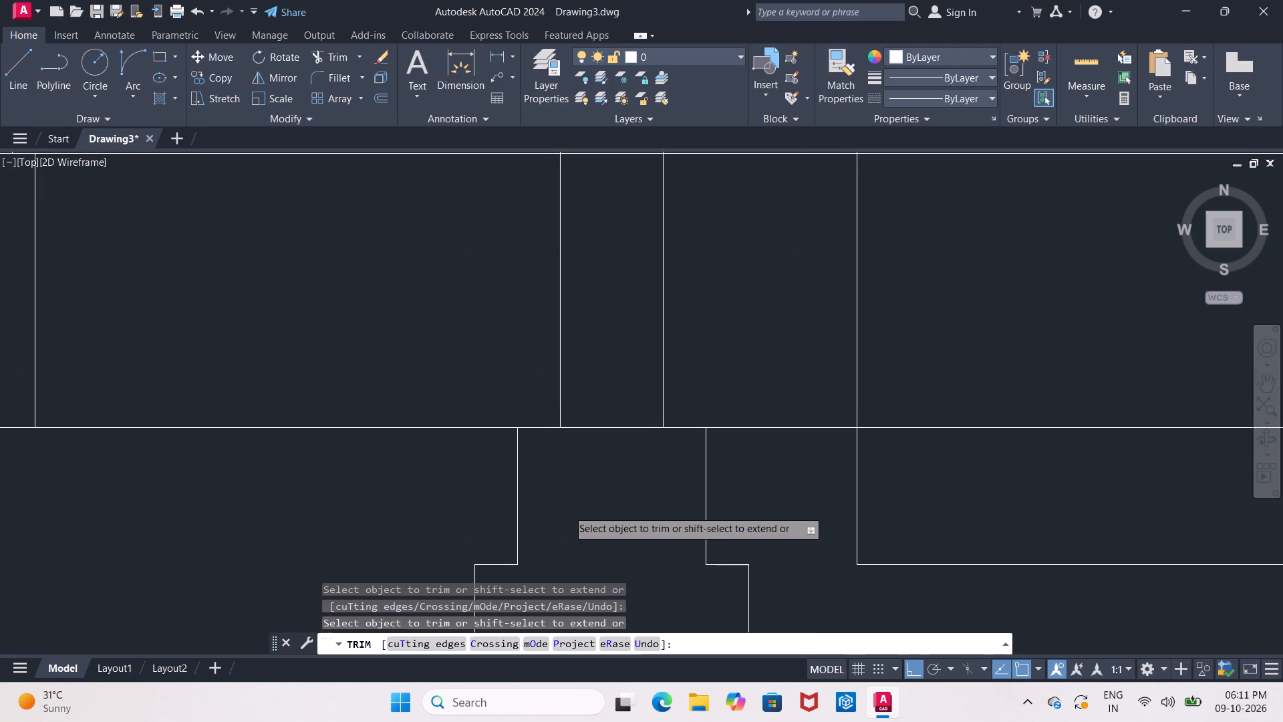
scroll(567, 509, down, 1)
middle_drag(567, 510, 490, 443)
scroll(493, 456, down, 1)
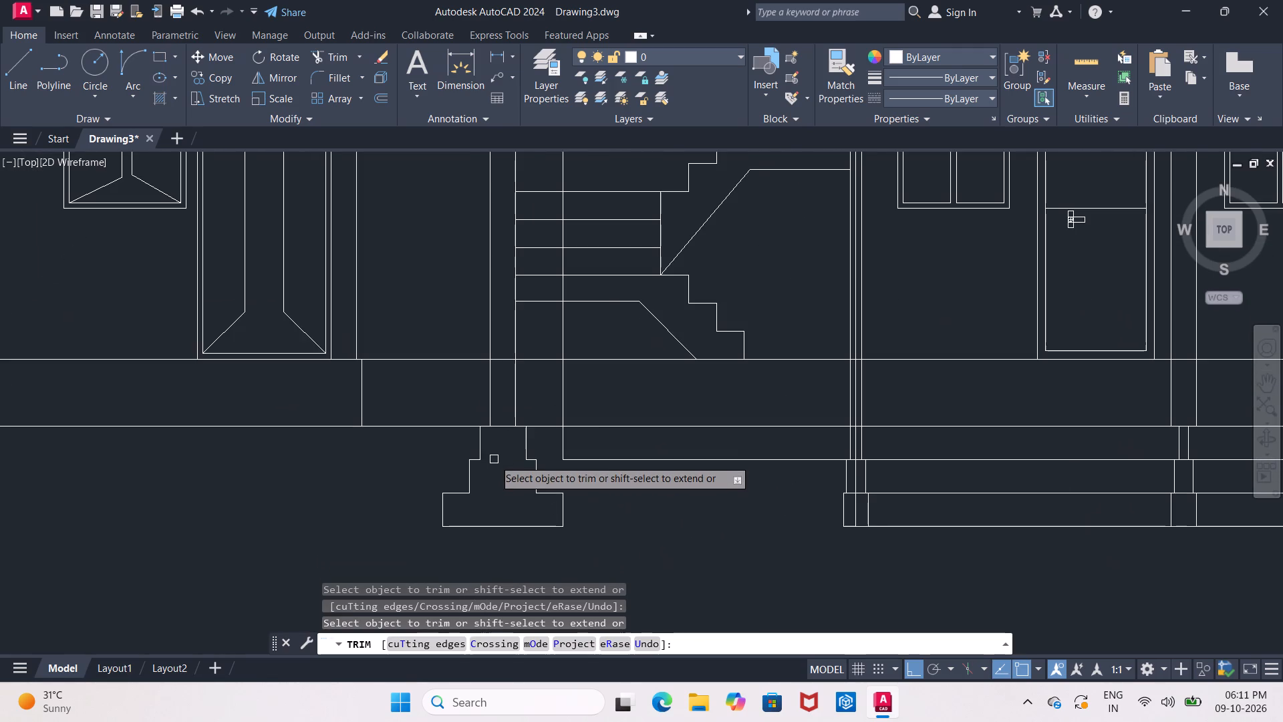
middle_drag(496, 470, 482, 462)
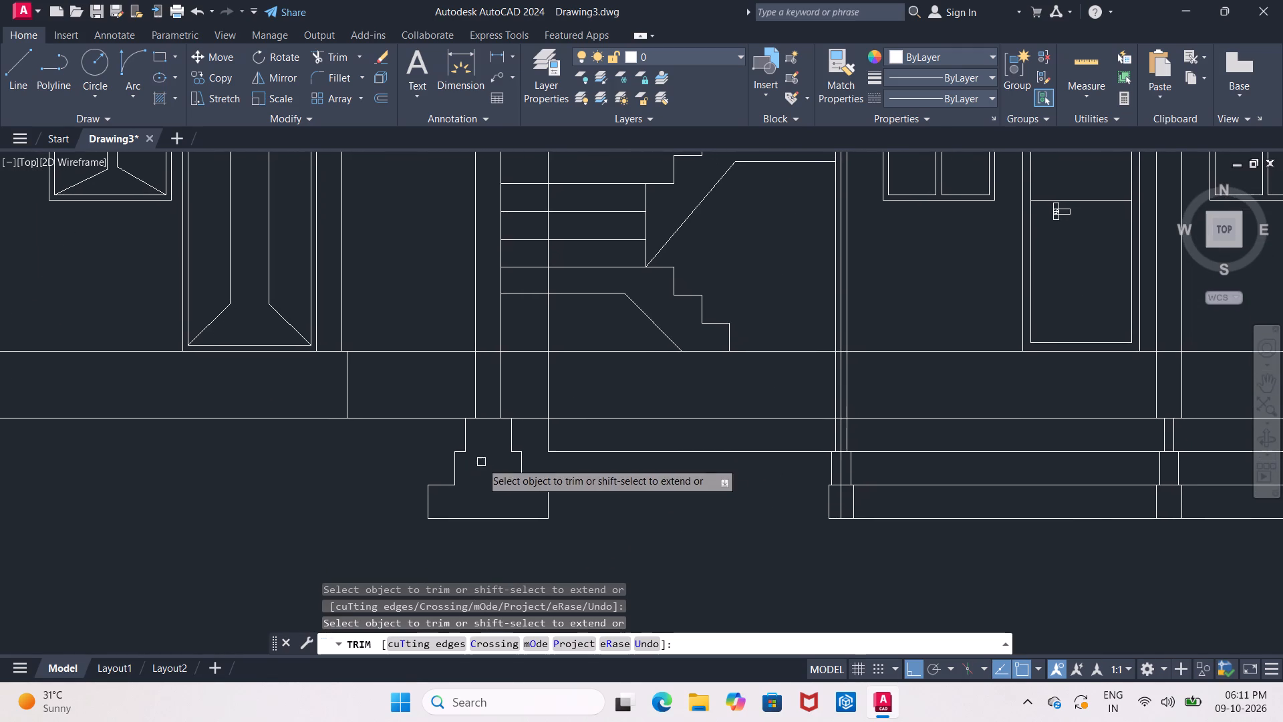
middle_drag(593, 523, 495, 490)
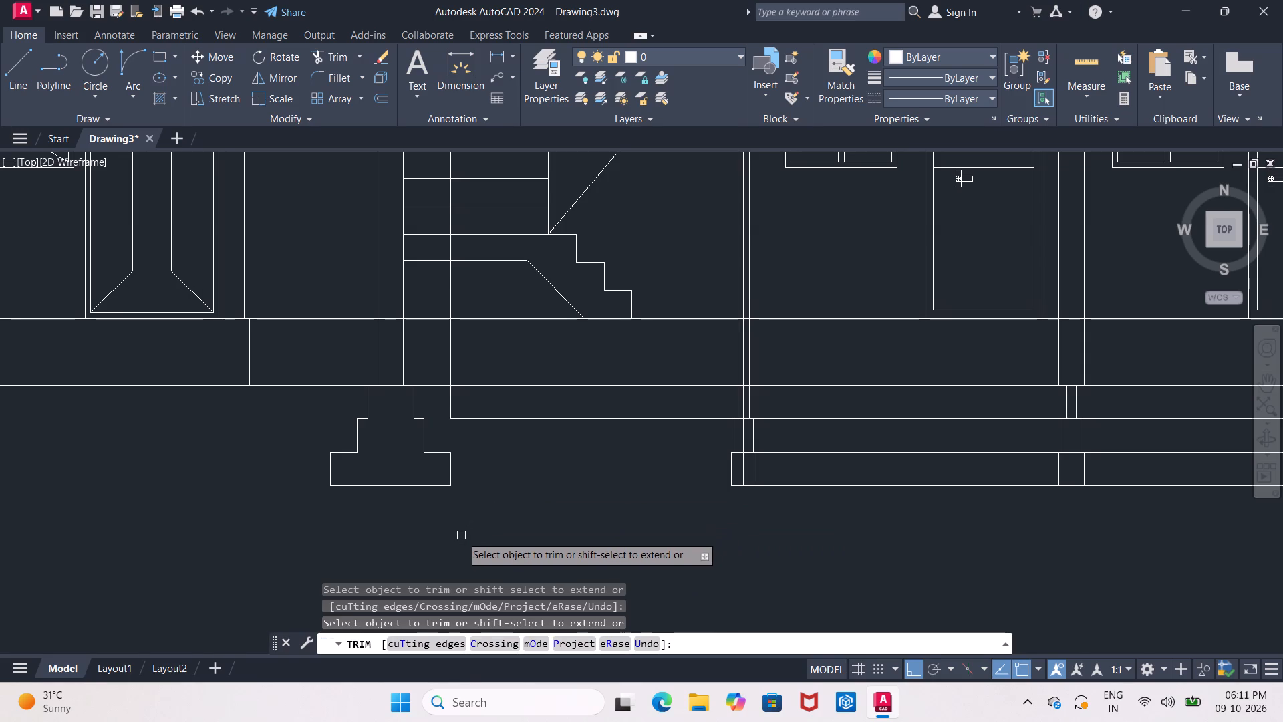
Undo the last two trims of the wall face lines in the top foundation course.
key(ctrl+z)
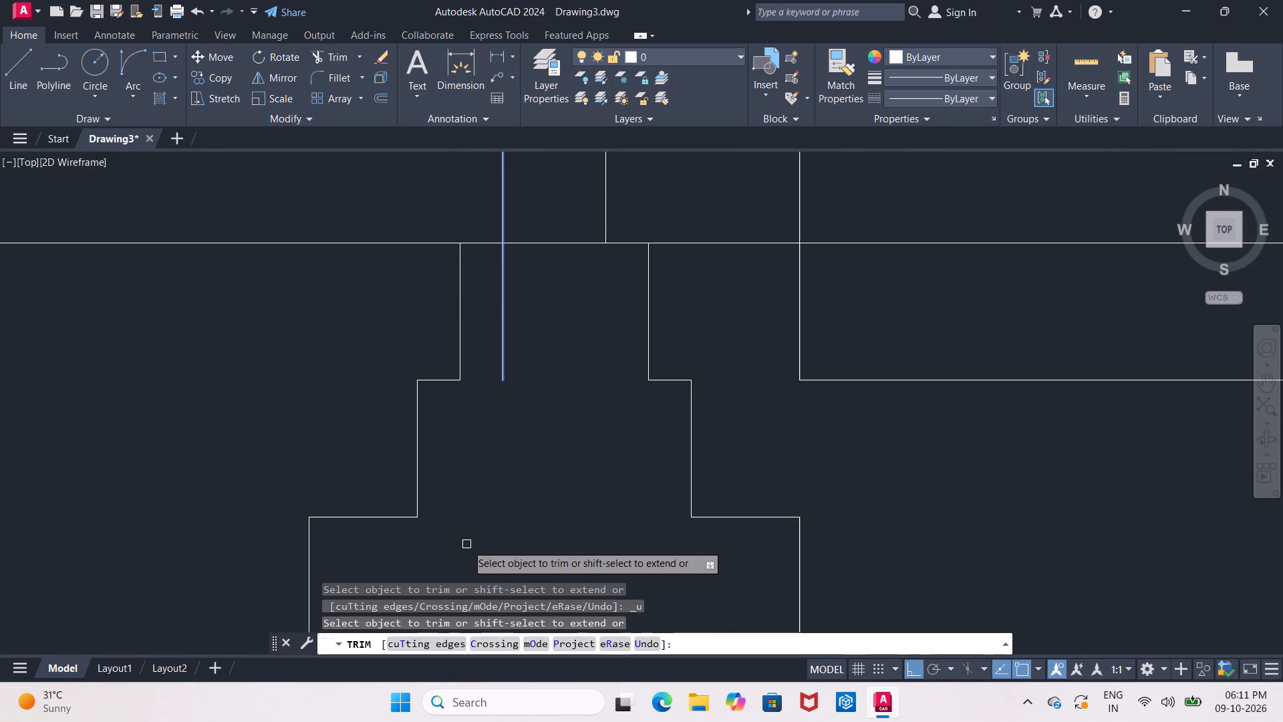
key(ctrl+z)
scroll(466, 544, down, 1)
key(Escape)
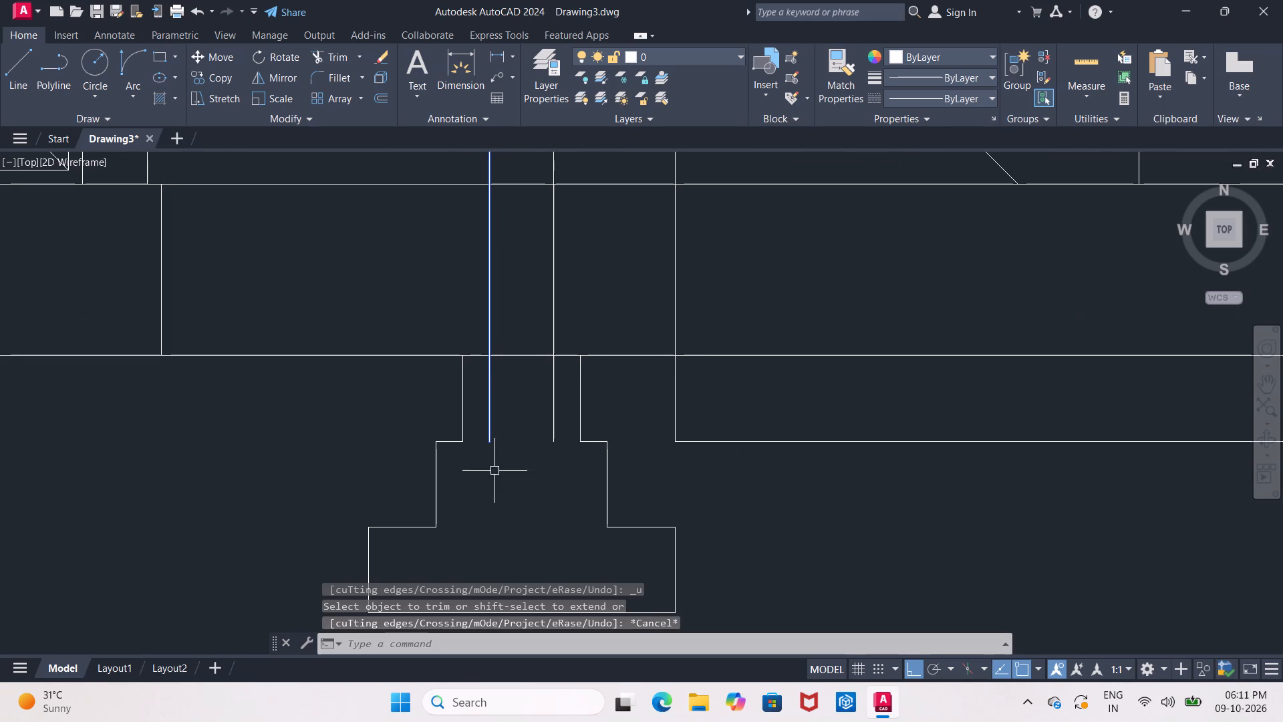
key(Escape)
Trim the stair-side and opposite wall face lines through the top foundation course, ending both at the plinth base line.
text(TR)
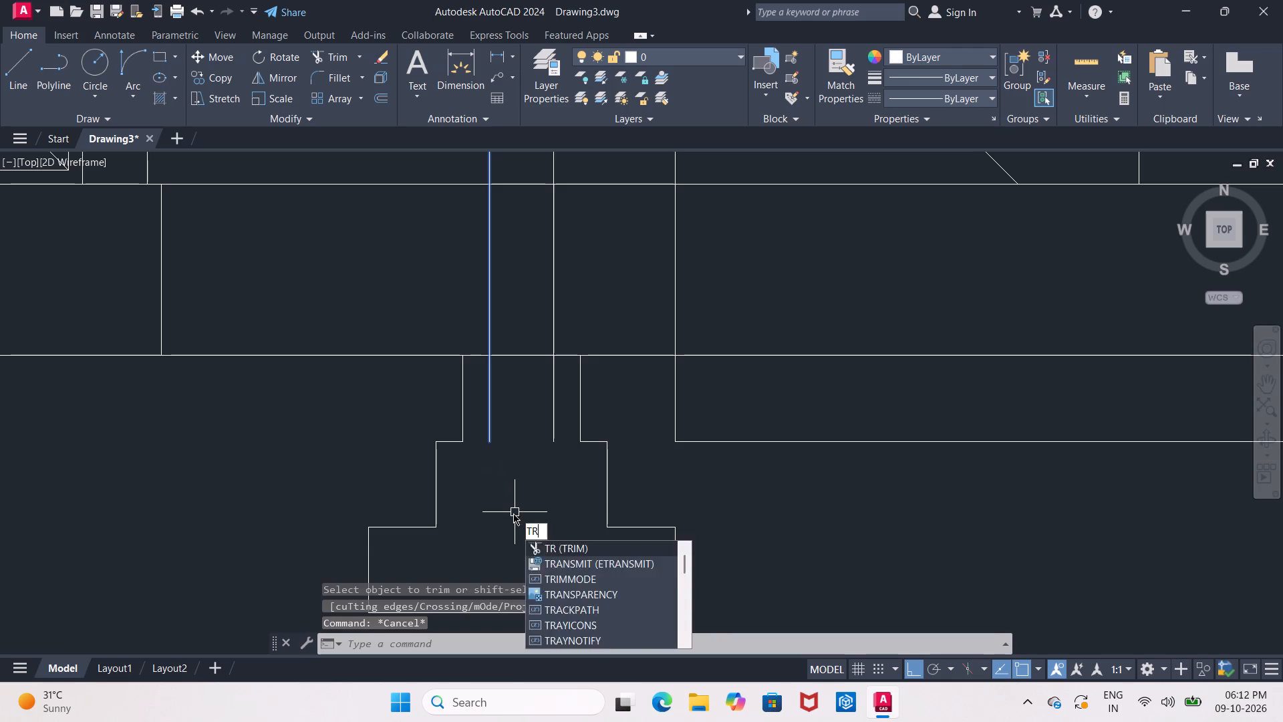
key(Return)
key(Return)
click(555, 429)
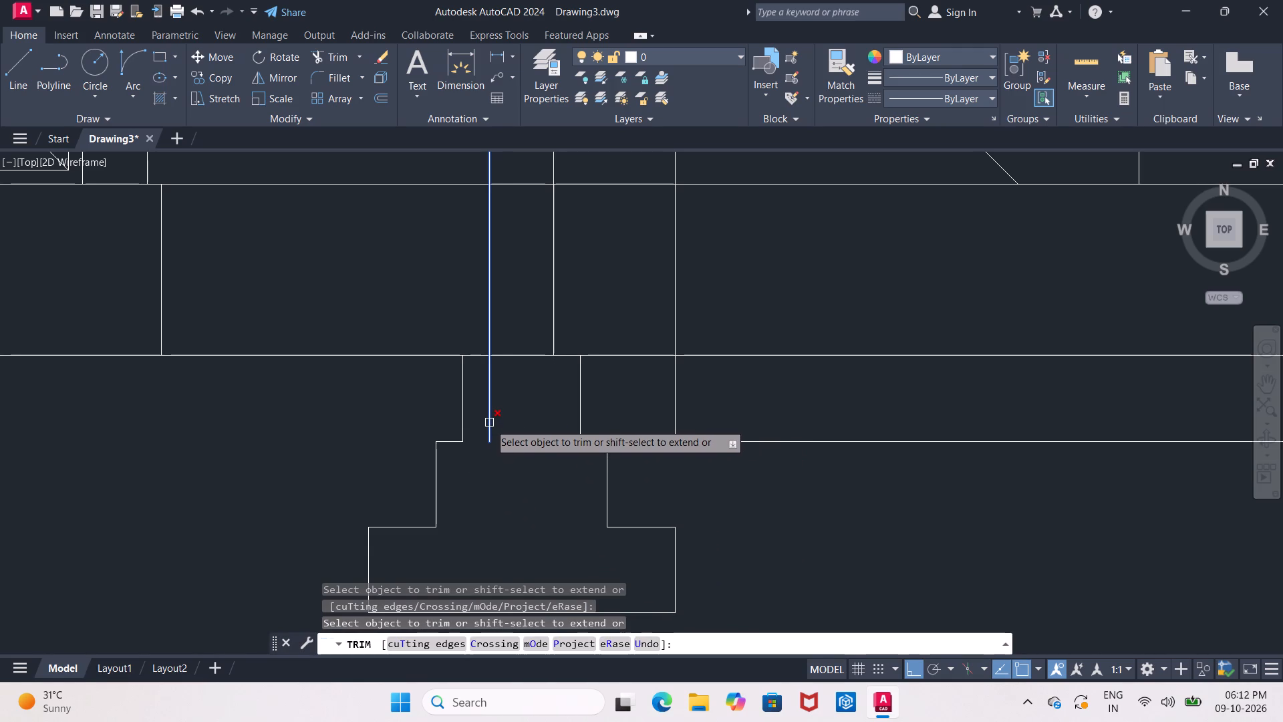
key(Escape)
key(Escape)
key(Escape)
key(Escape)
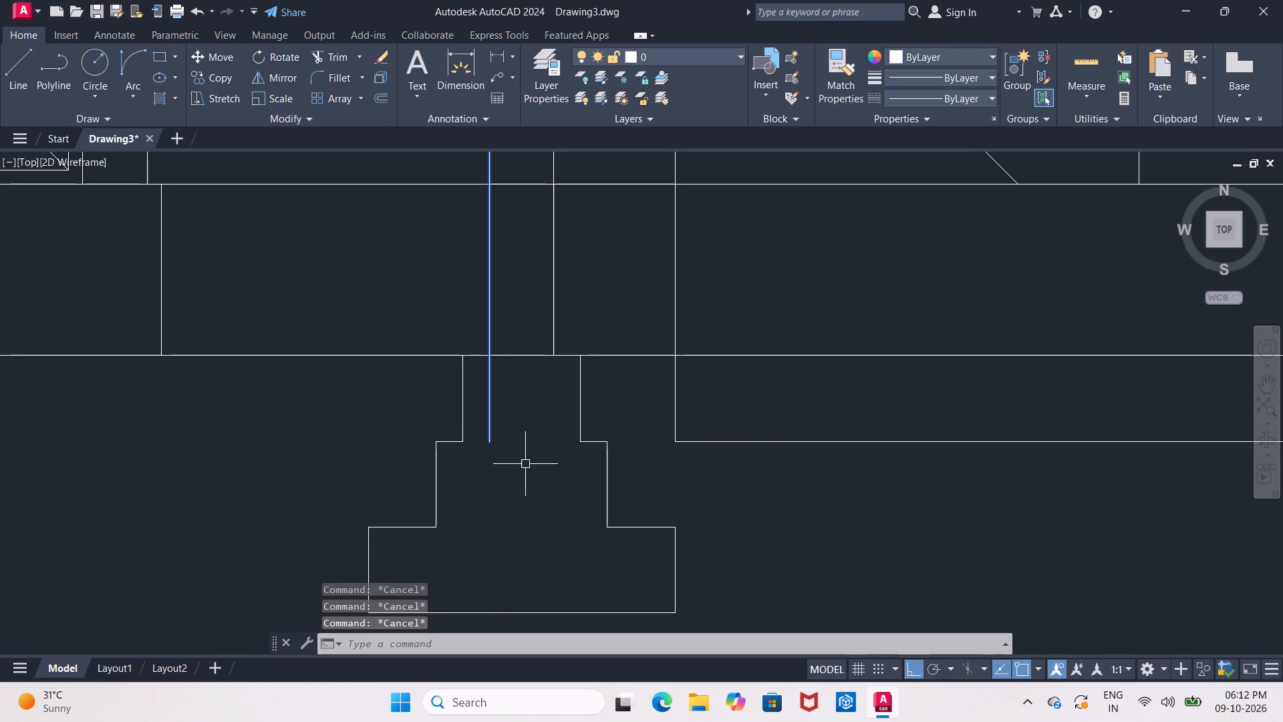
text(TR)
key(Return)
key(Return)
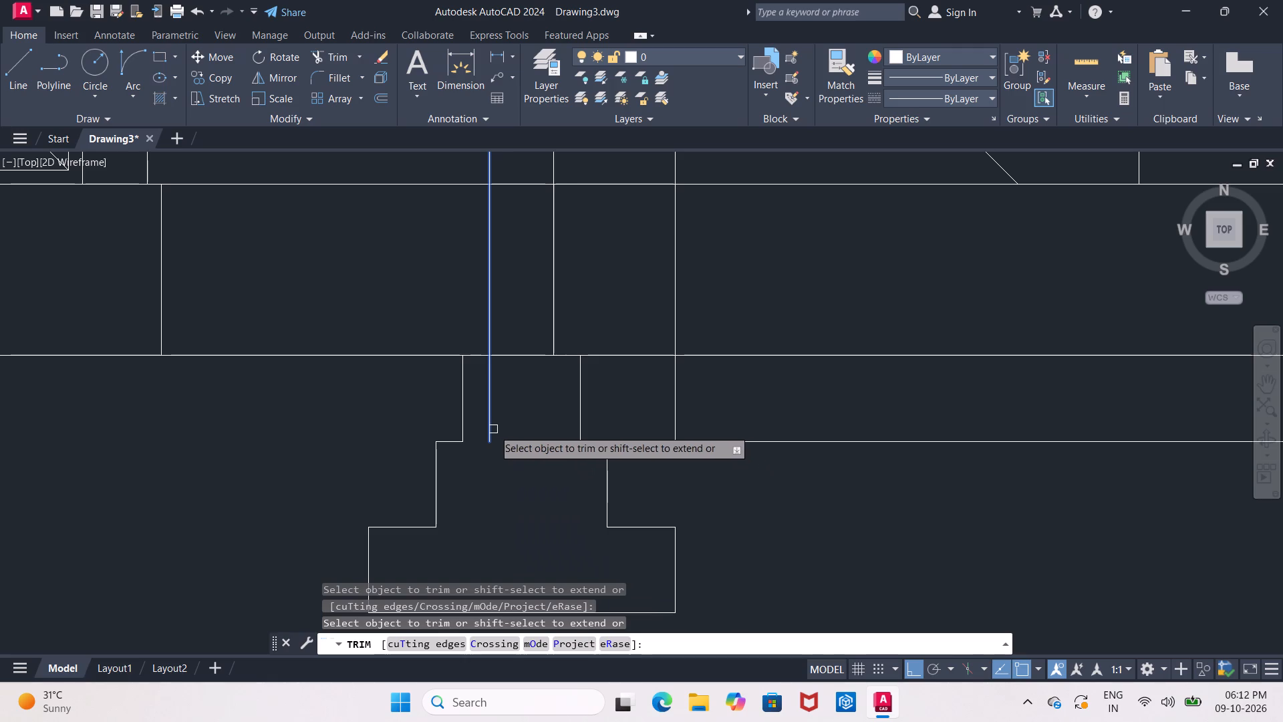
click(491, 429)
scroll(499, 442, down, 1)
middle_drag(499, 443, 488, 529)
scroll(499, 443, down, 1)
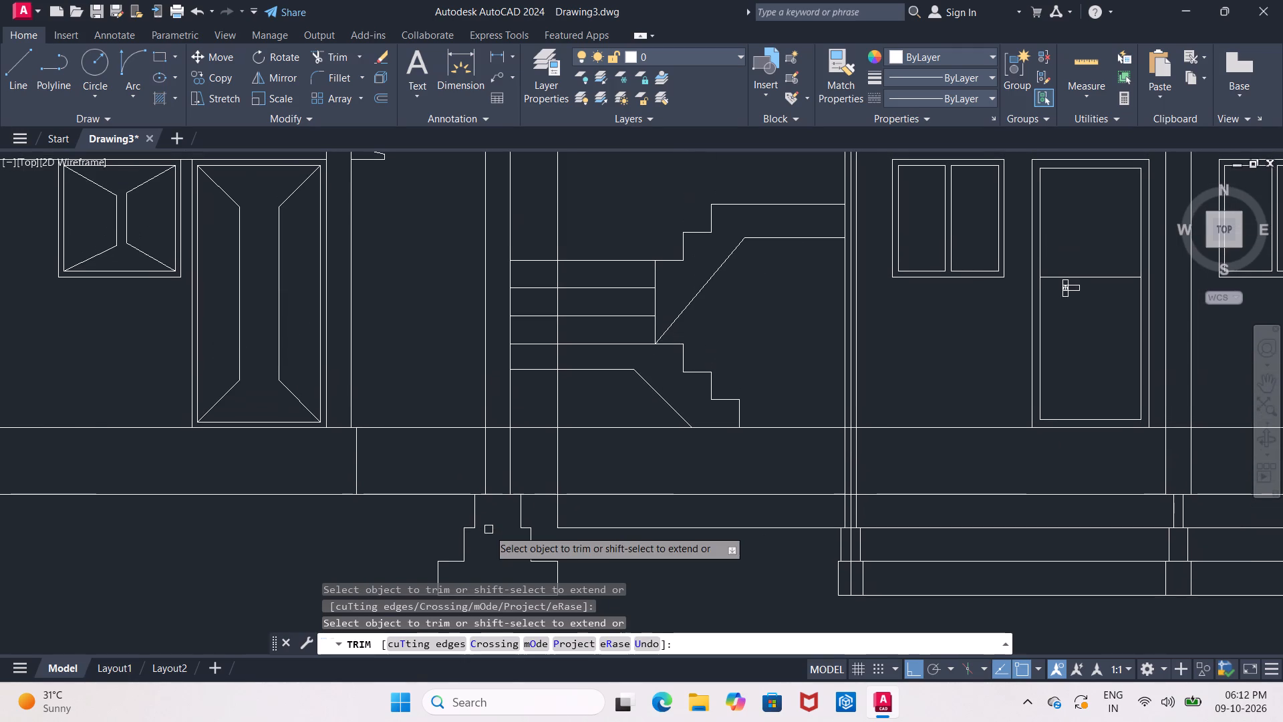
key(Escape)
Calculate half of the 9" wall thickness in Calculator by dividing 9 by 2.
scroll(490, 528, up, 2)
middle_drag(490, 507, 436, 431)
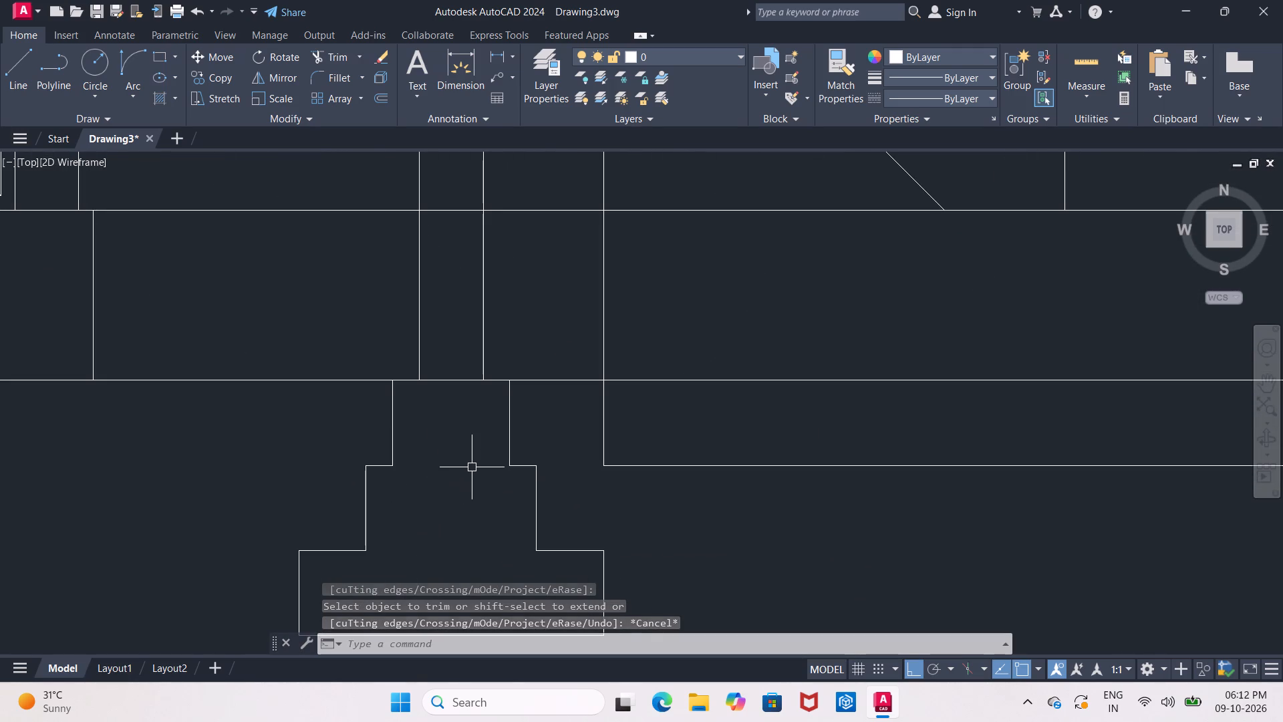
key(9)
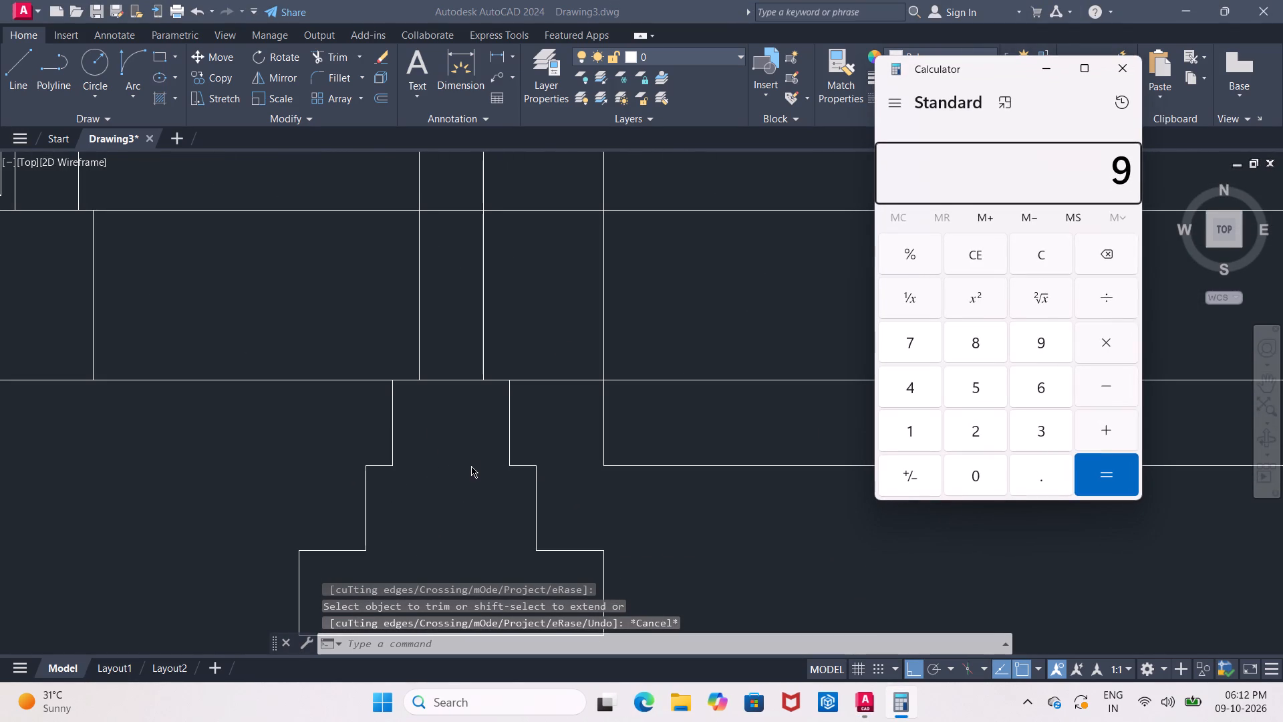
key(slash)
key(2)
key(Return)
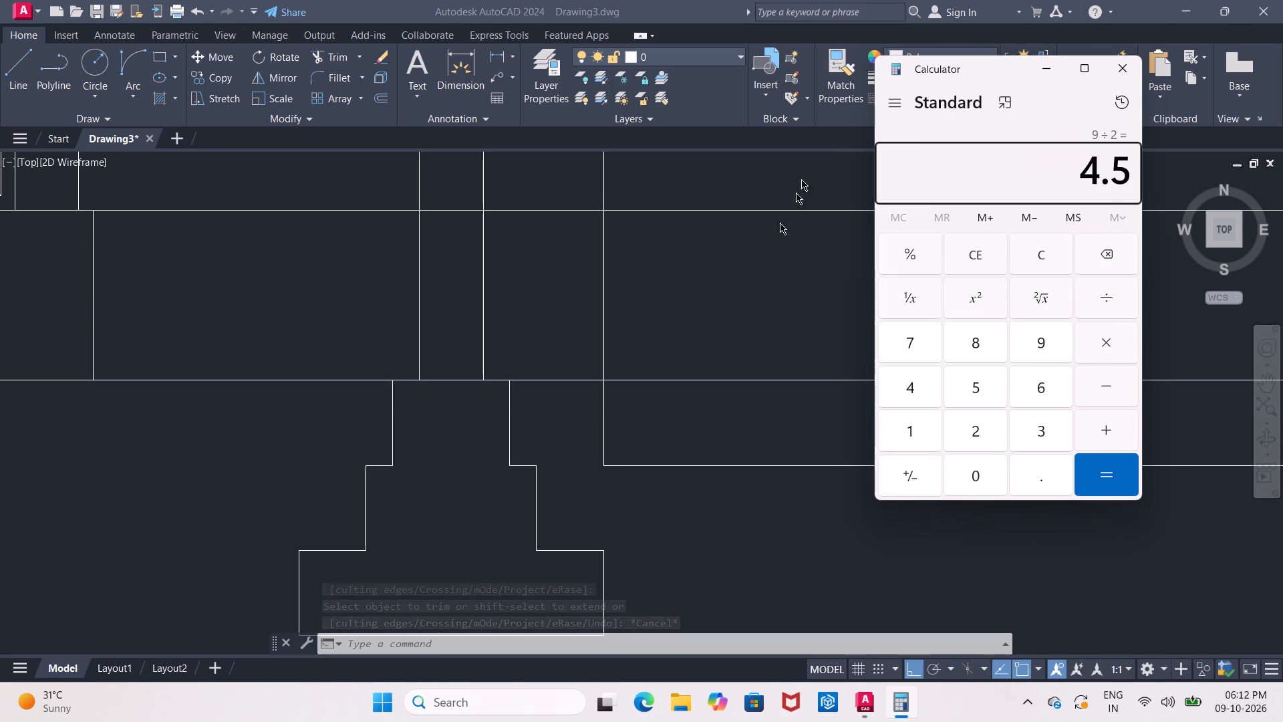
click(1126, 69)
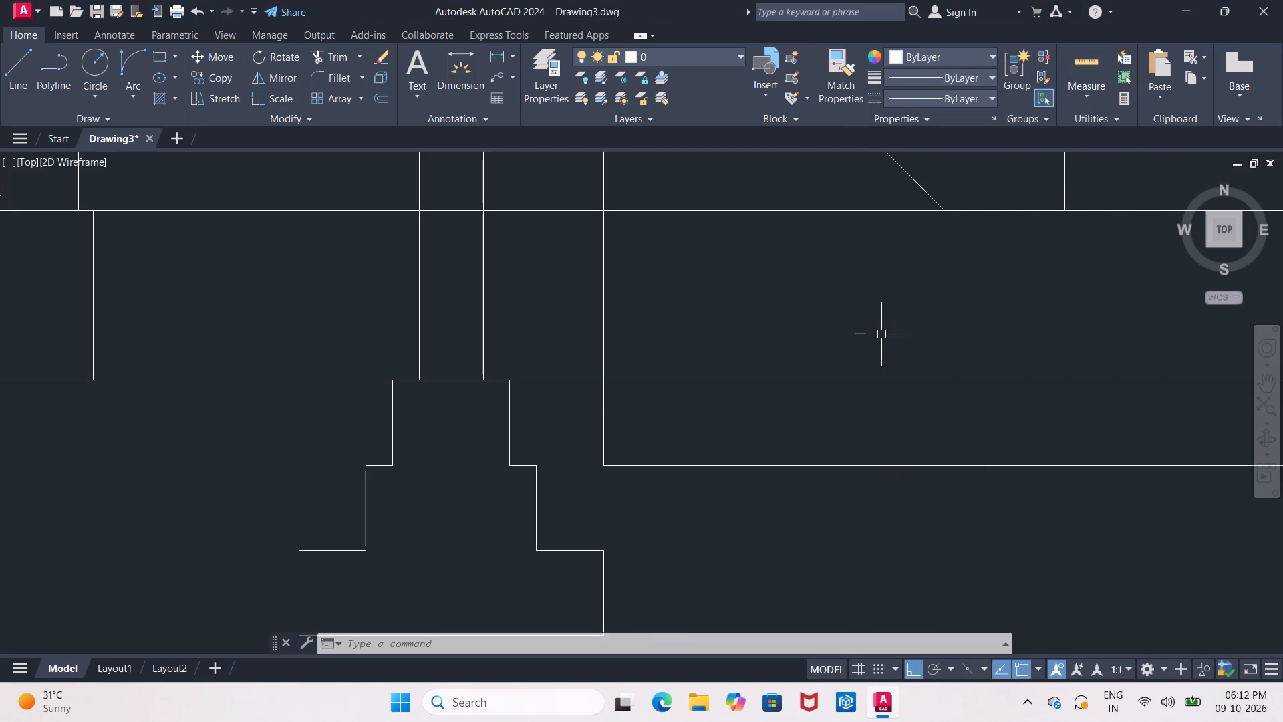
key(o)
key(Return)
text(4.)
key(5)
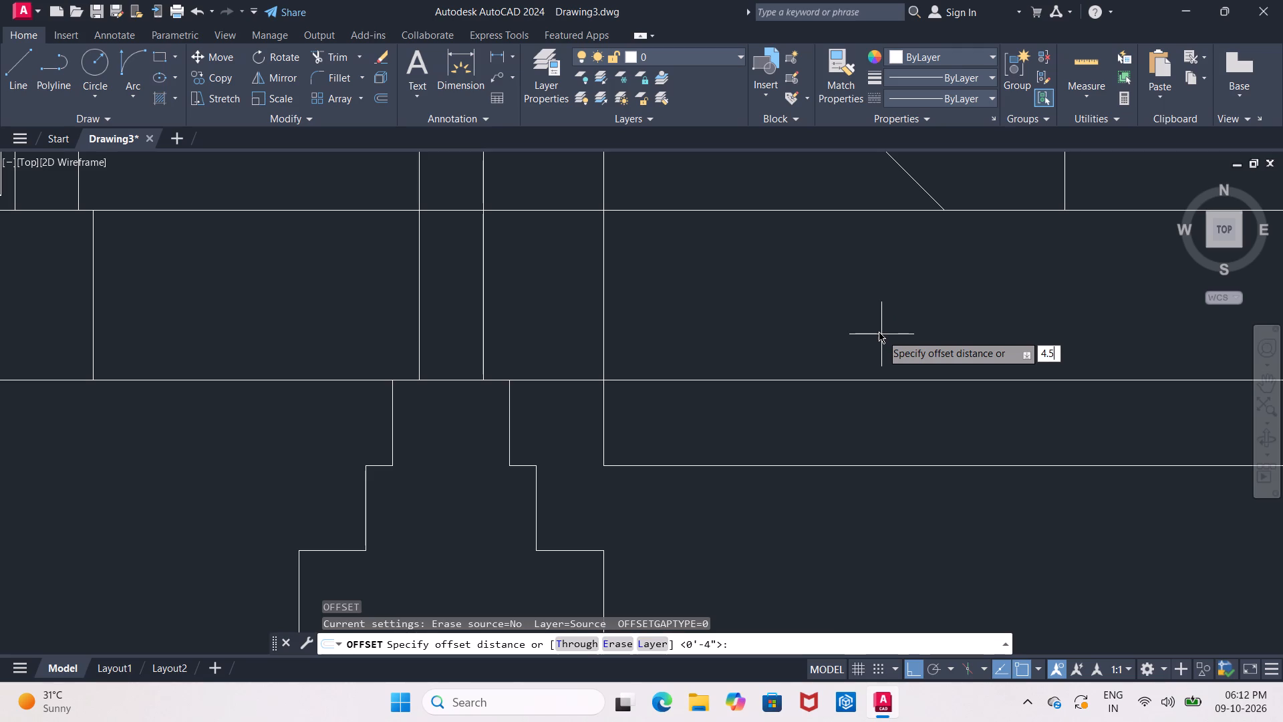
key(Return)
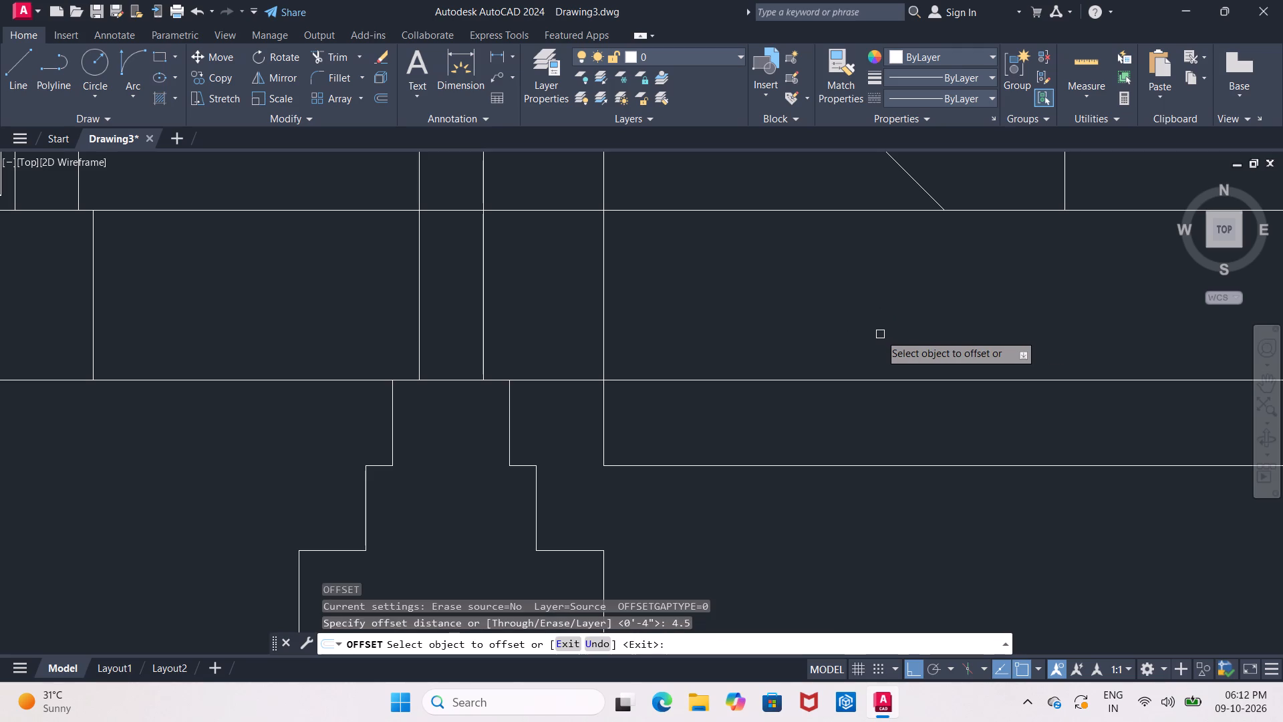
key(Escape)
Offset the end wall's stair-side face line 4.5" inward, between the two wall faces.
key(o)
key(Return)
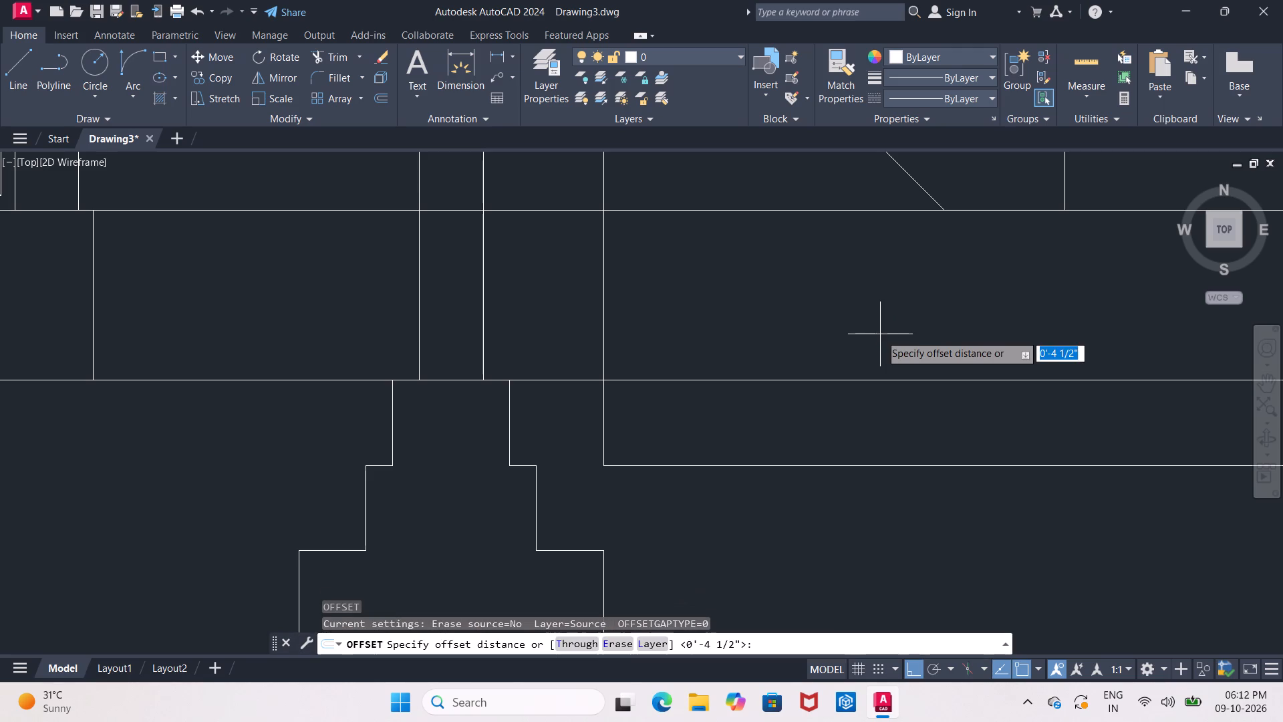
text(4.)
key(5)
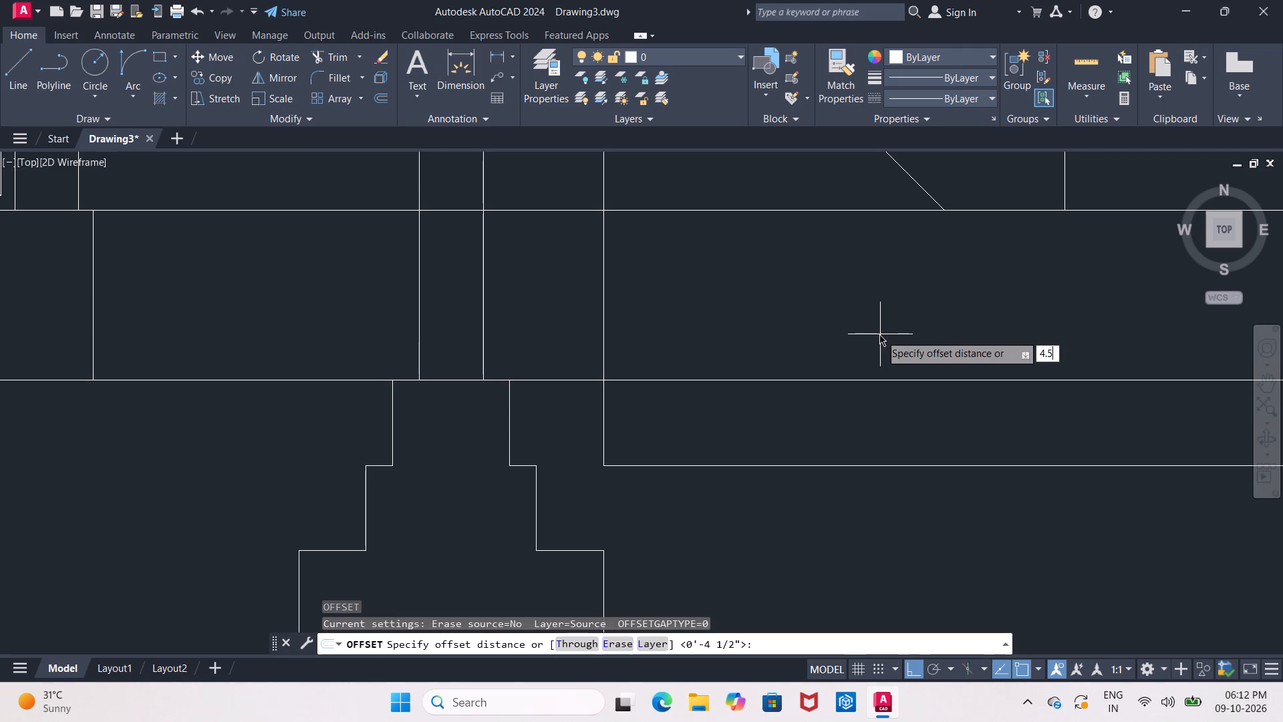
key(shift+quotedbl)
key(Return)
scroll(880, 334, down, 3)
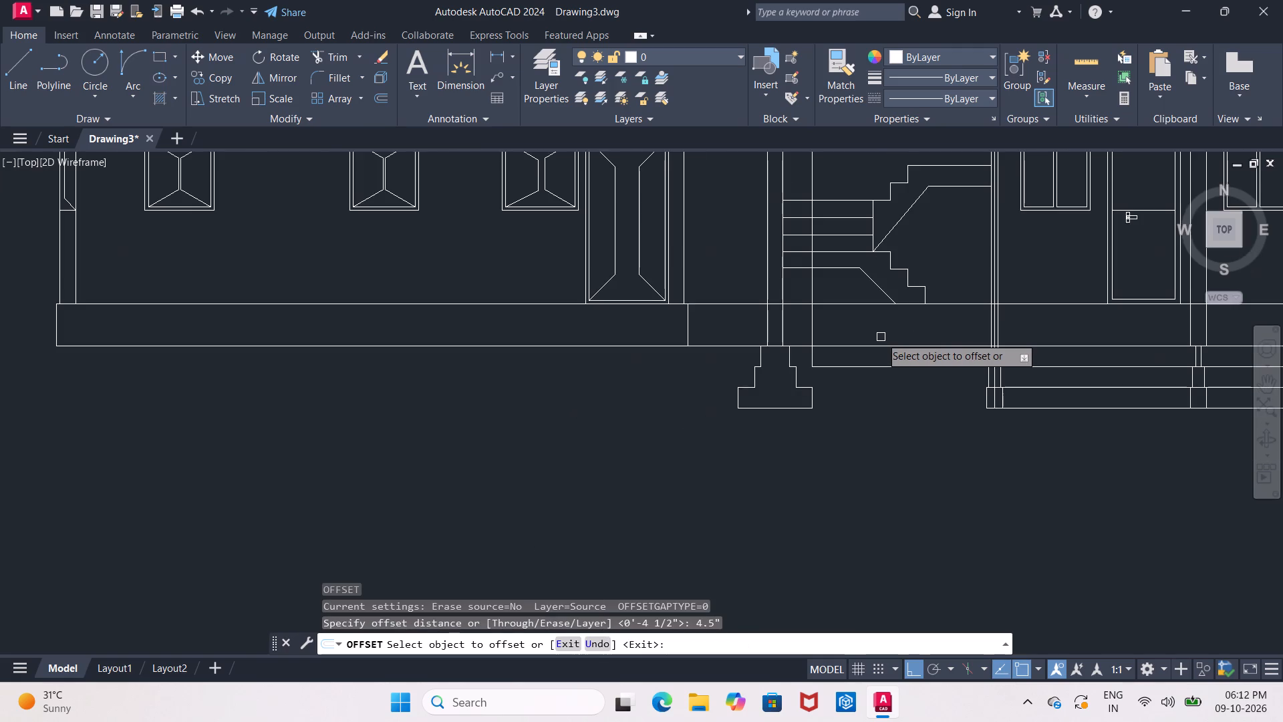
scroll(881, 337, up, 2)
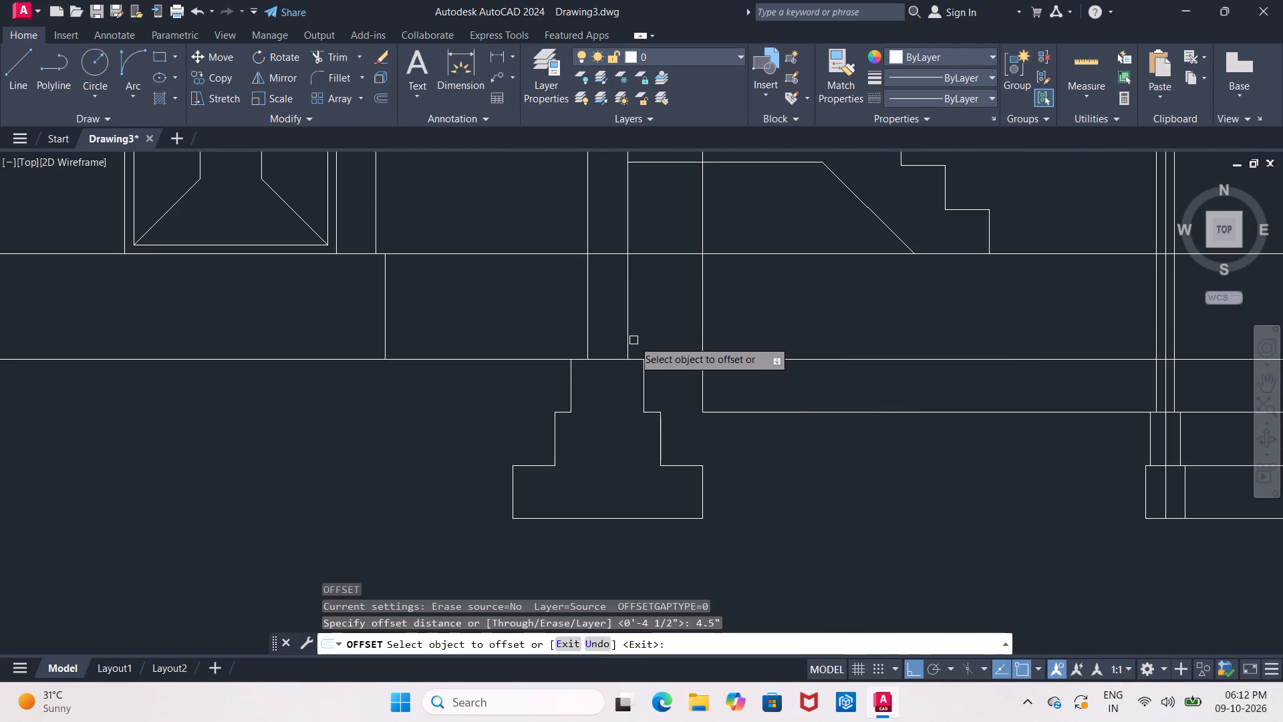
click(625, 345)
click(604, 346)
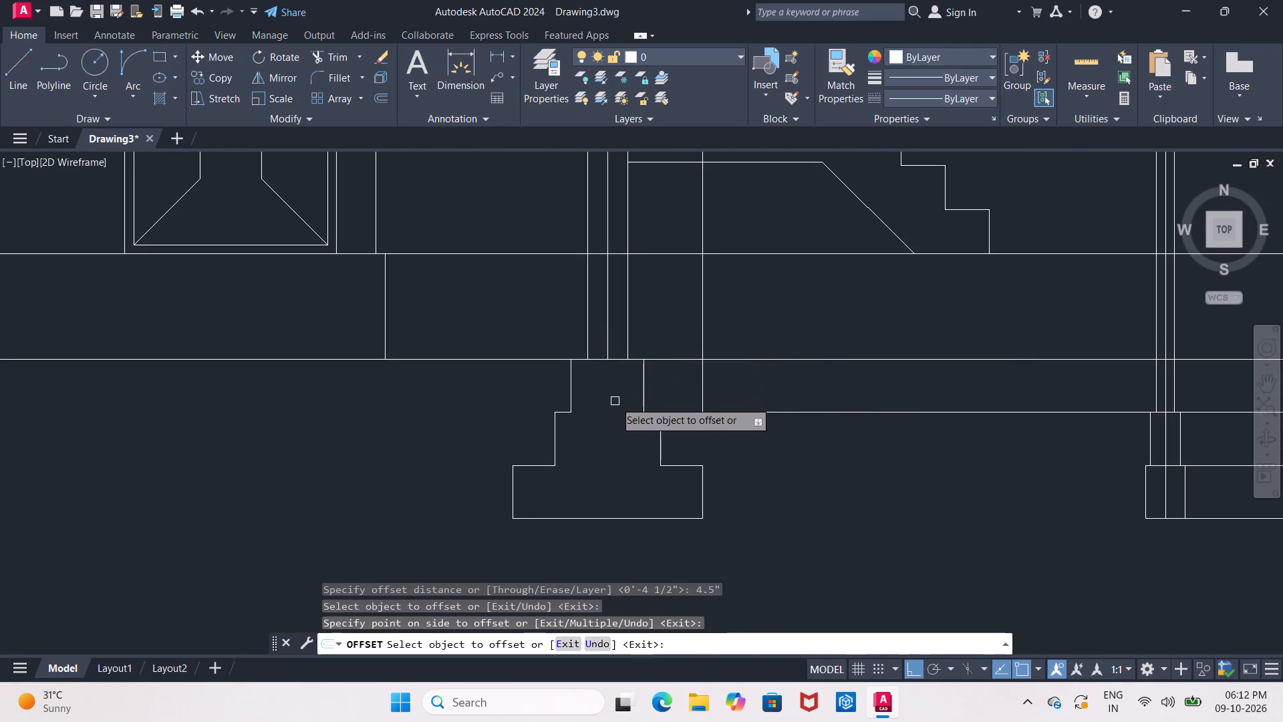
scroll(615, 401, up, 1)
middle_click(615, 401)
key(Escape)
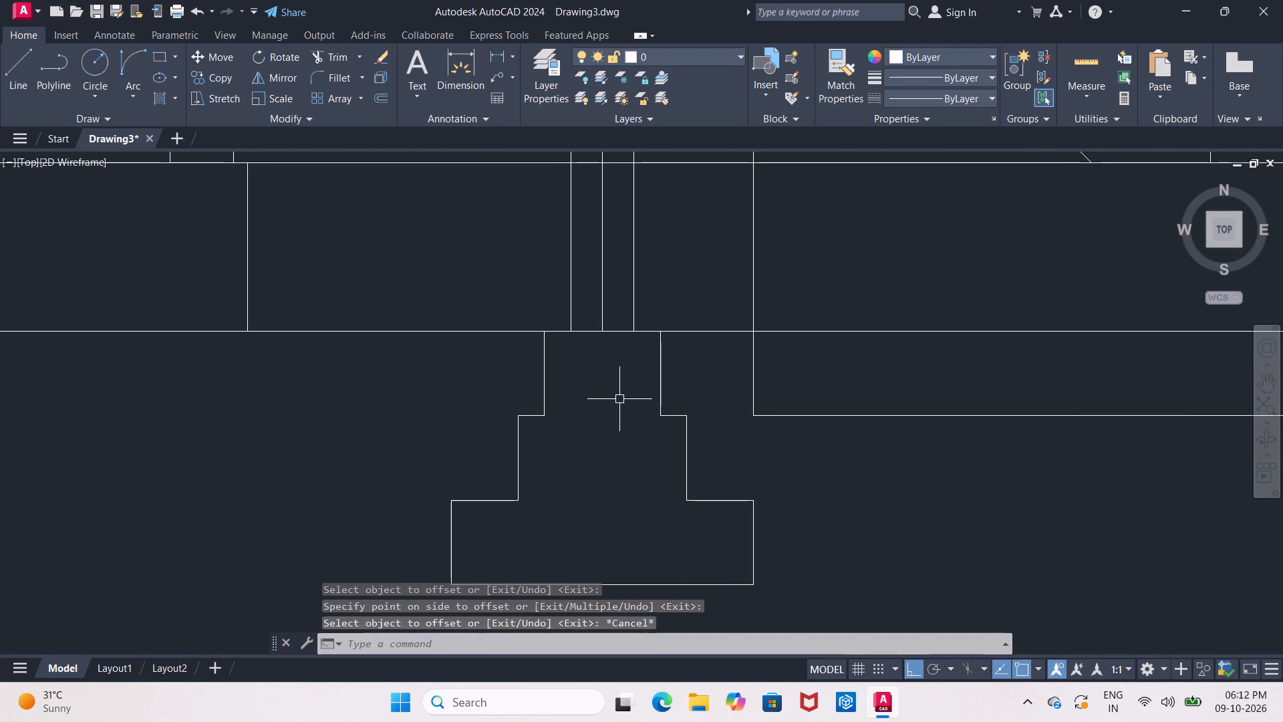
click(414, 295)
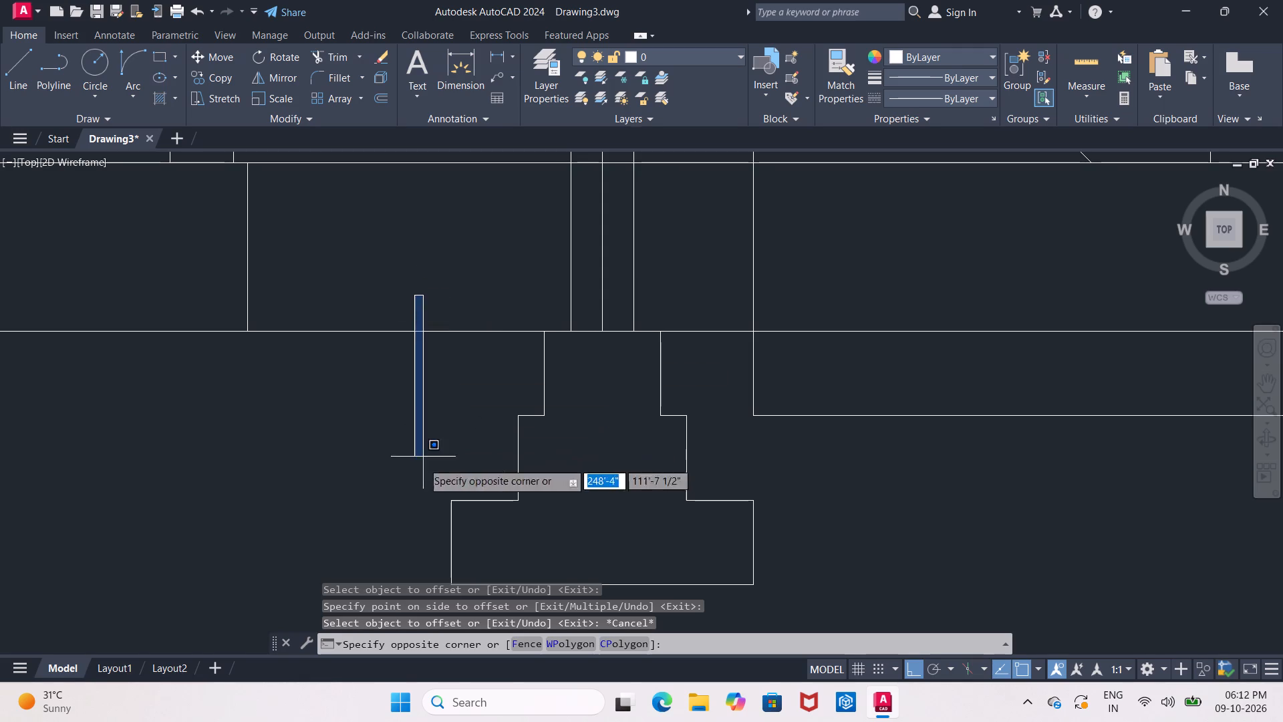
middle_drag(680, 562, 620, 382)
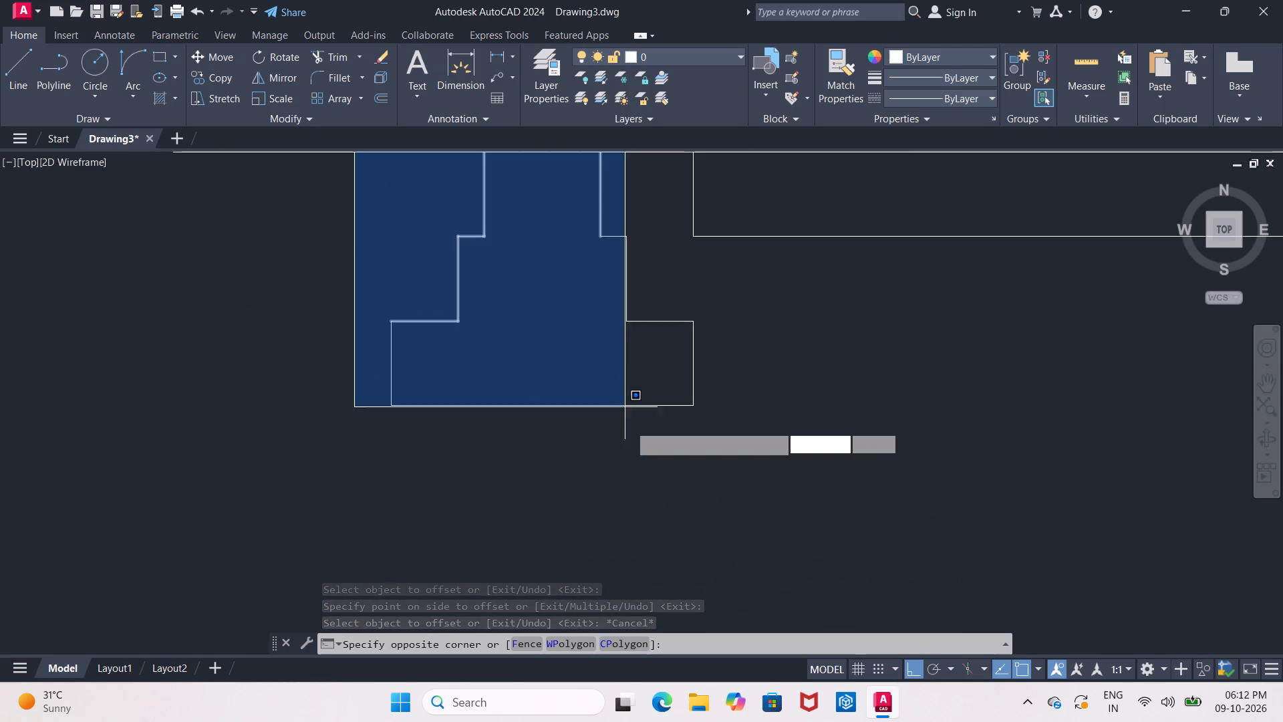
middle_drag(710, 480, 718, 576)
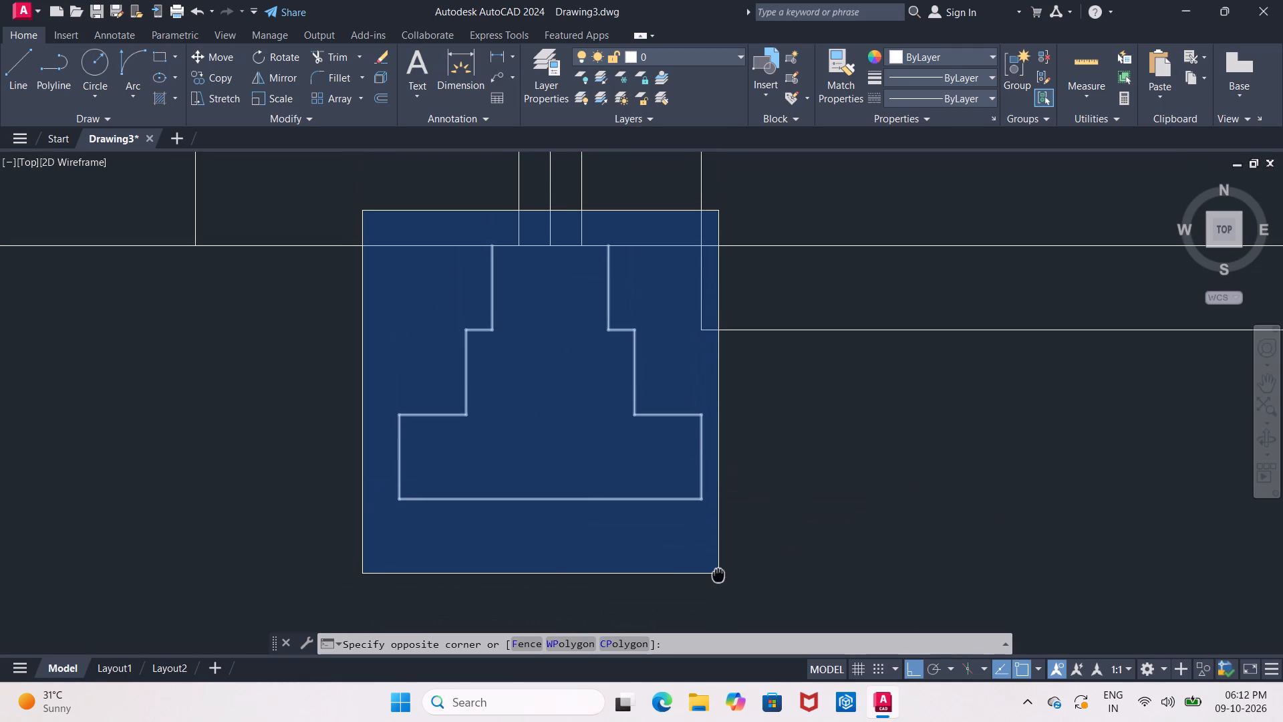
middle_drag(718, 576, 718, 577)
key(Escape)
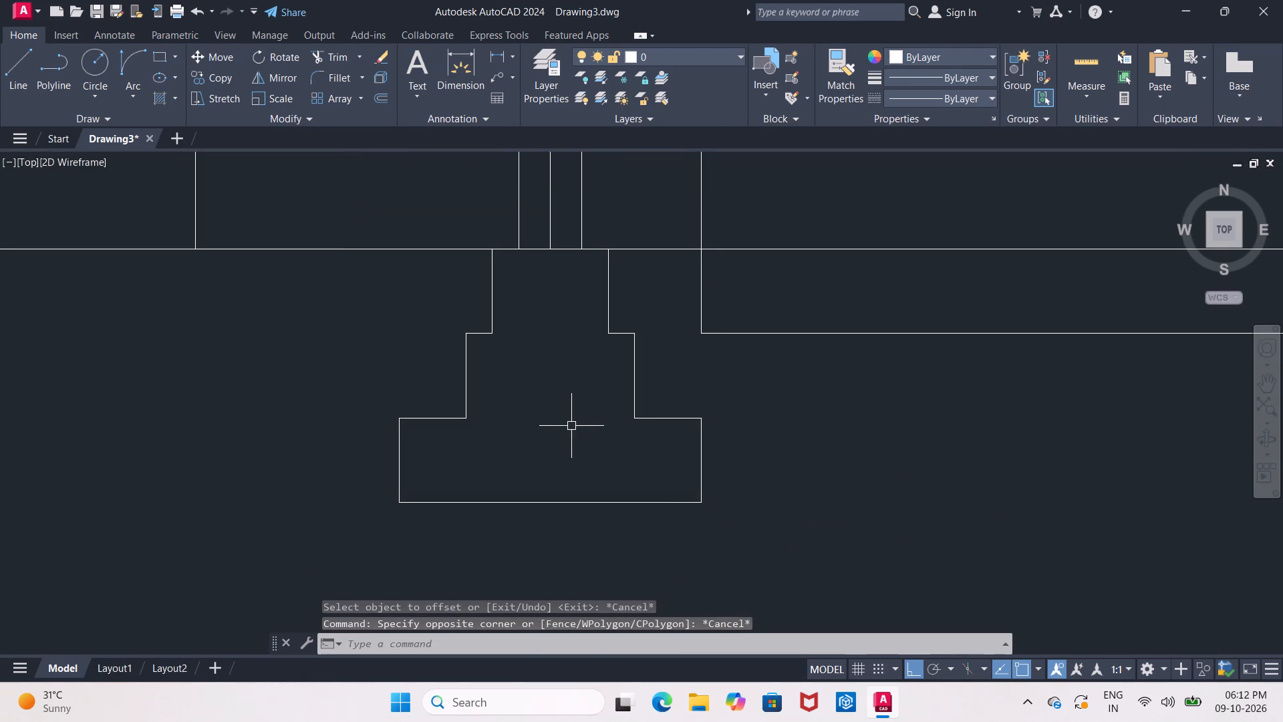
Extend the end wall's centre line down through the stepped foundation to the footing's bottom line.
text(EX)
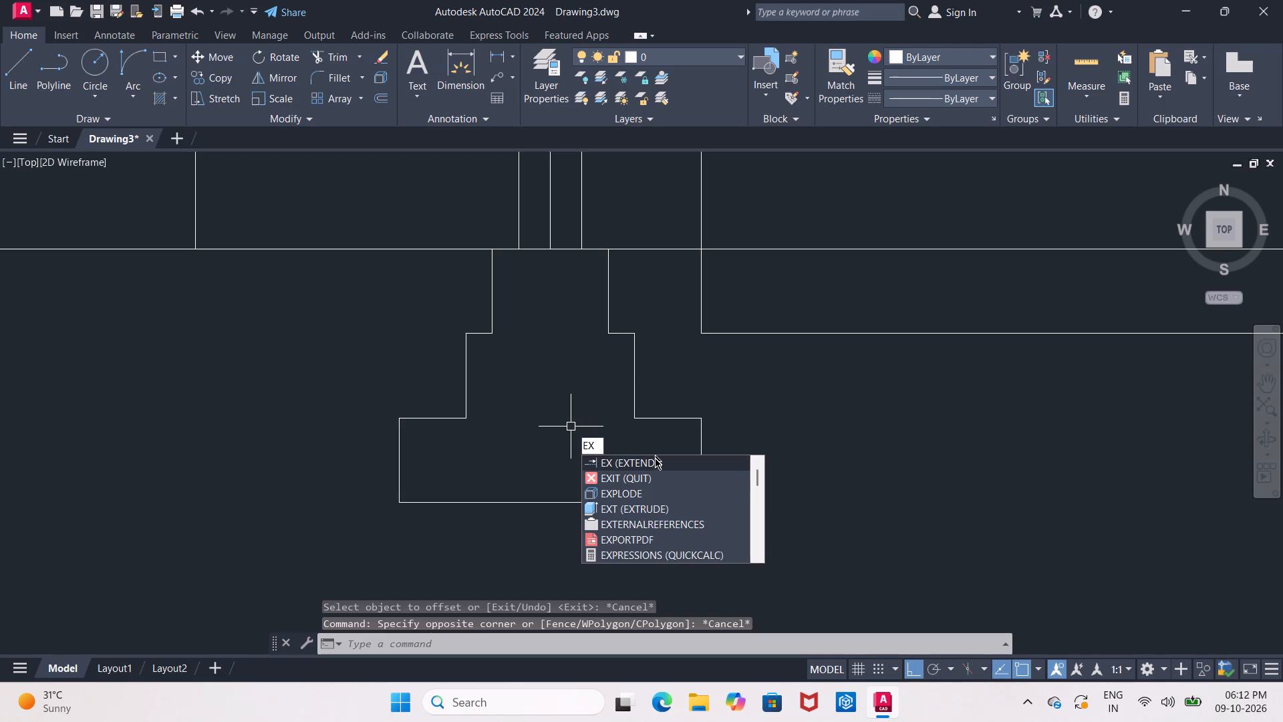
click(655, 459)
click(551, 212)
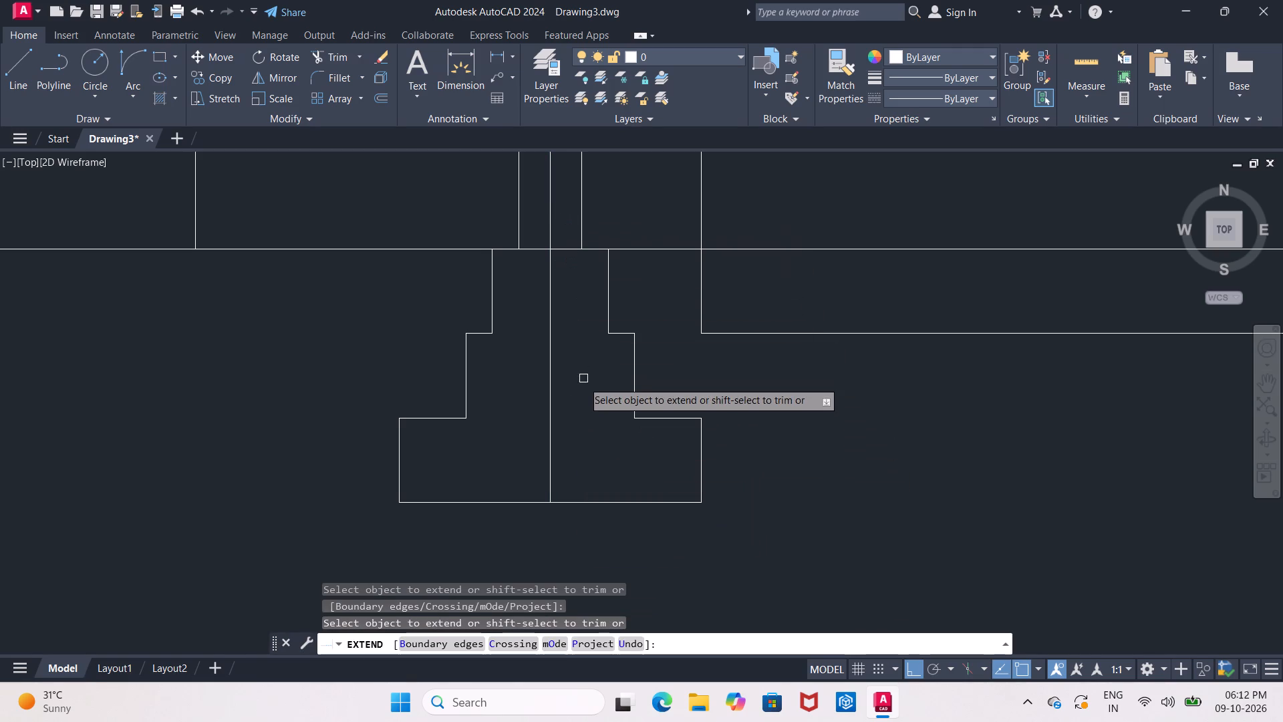
key(Escape)
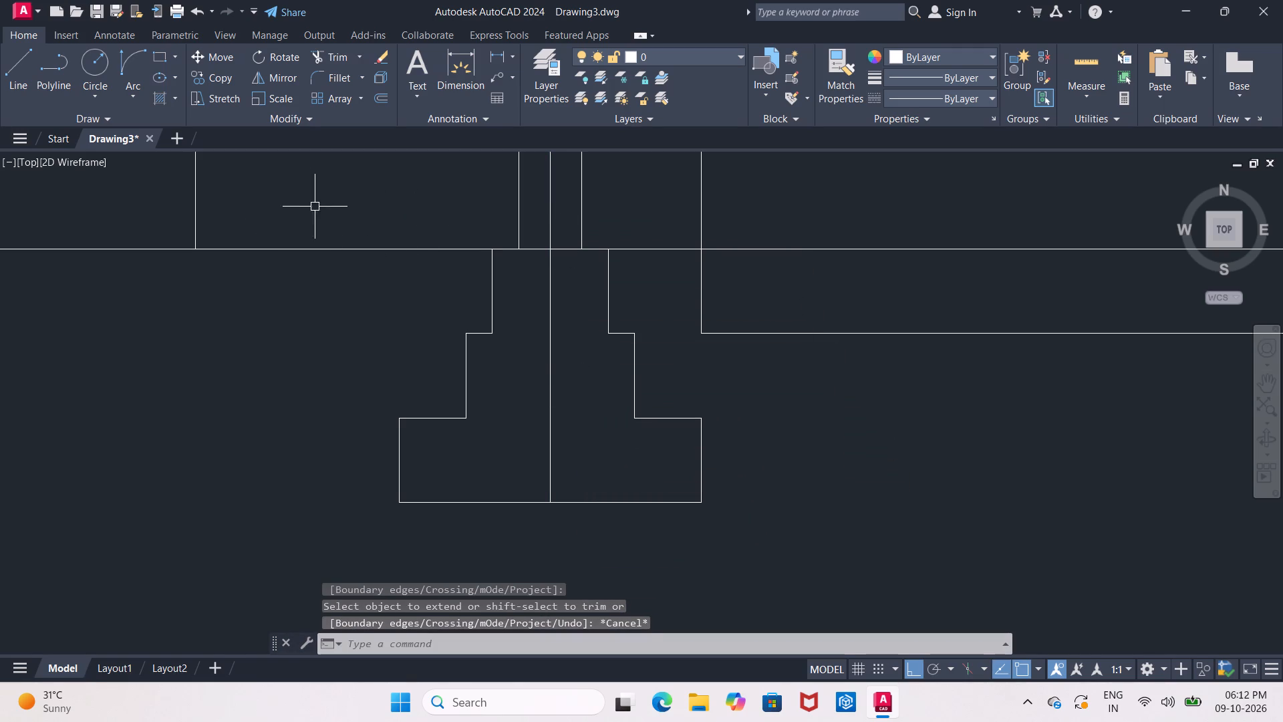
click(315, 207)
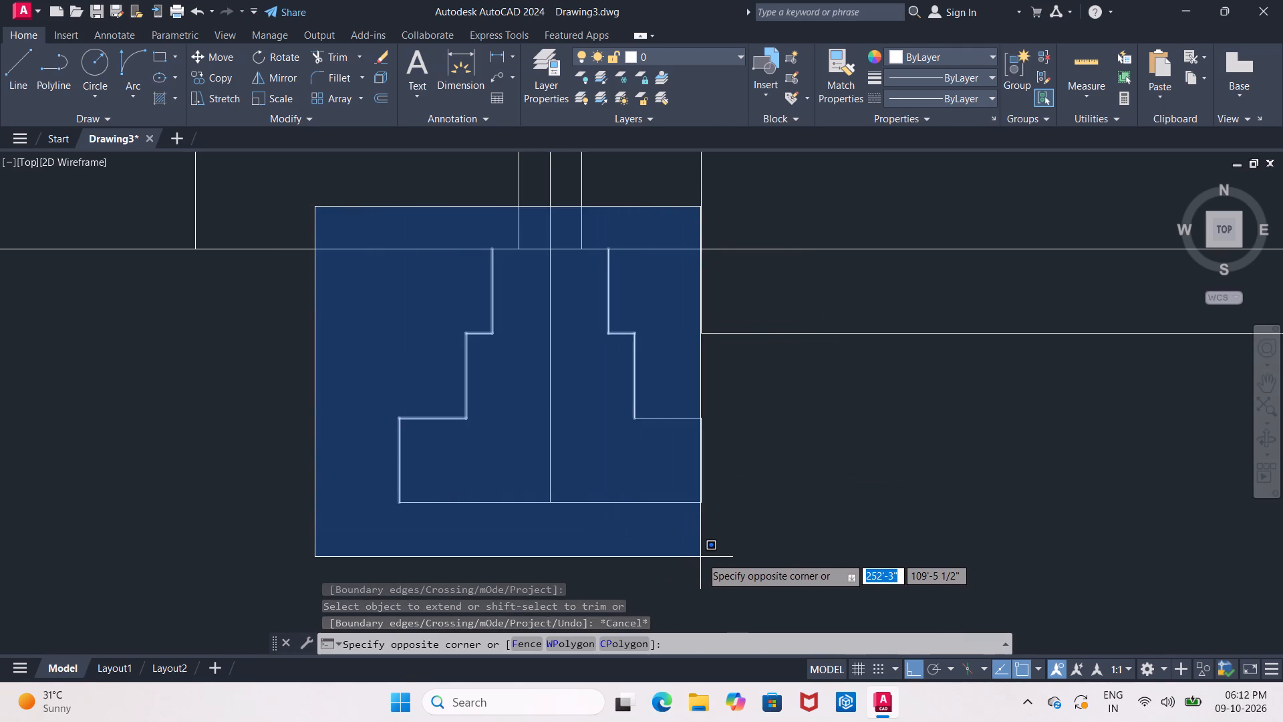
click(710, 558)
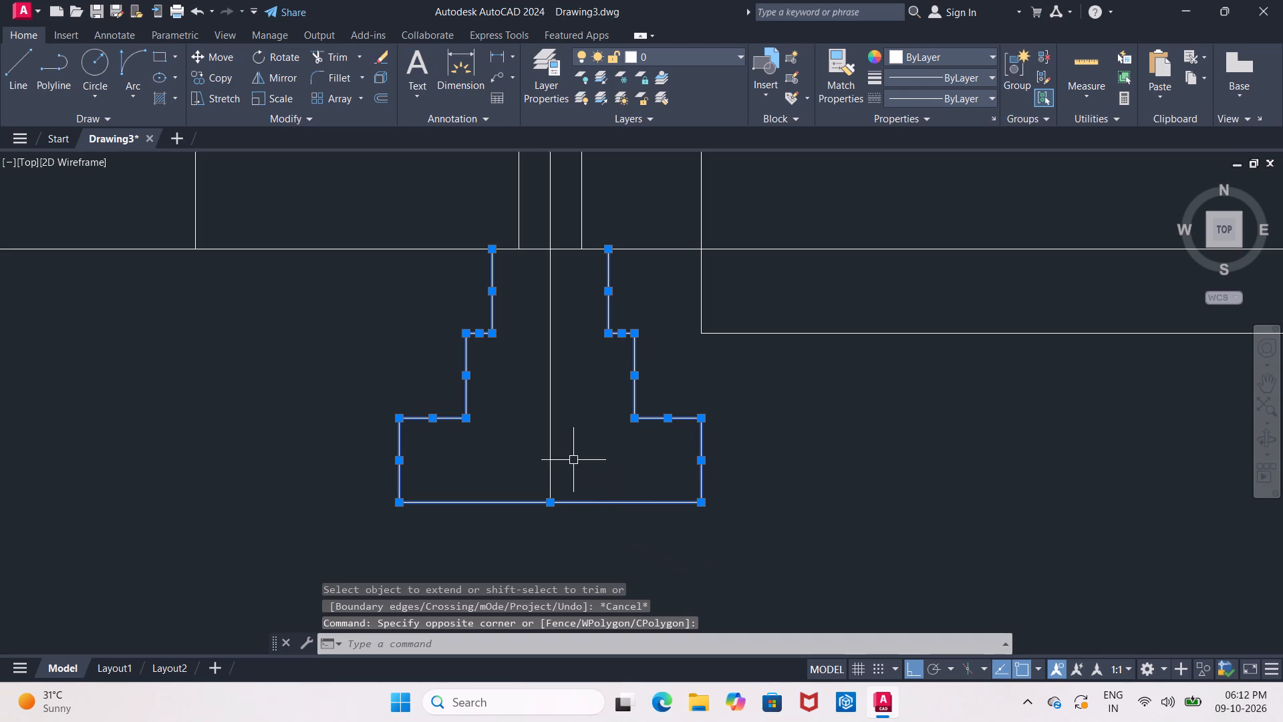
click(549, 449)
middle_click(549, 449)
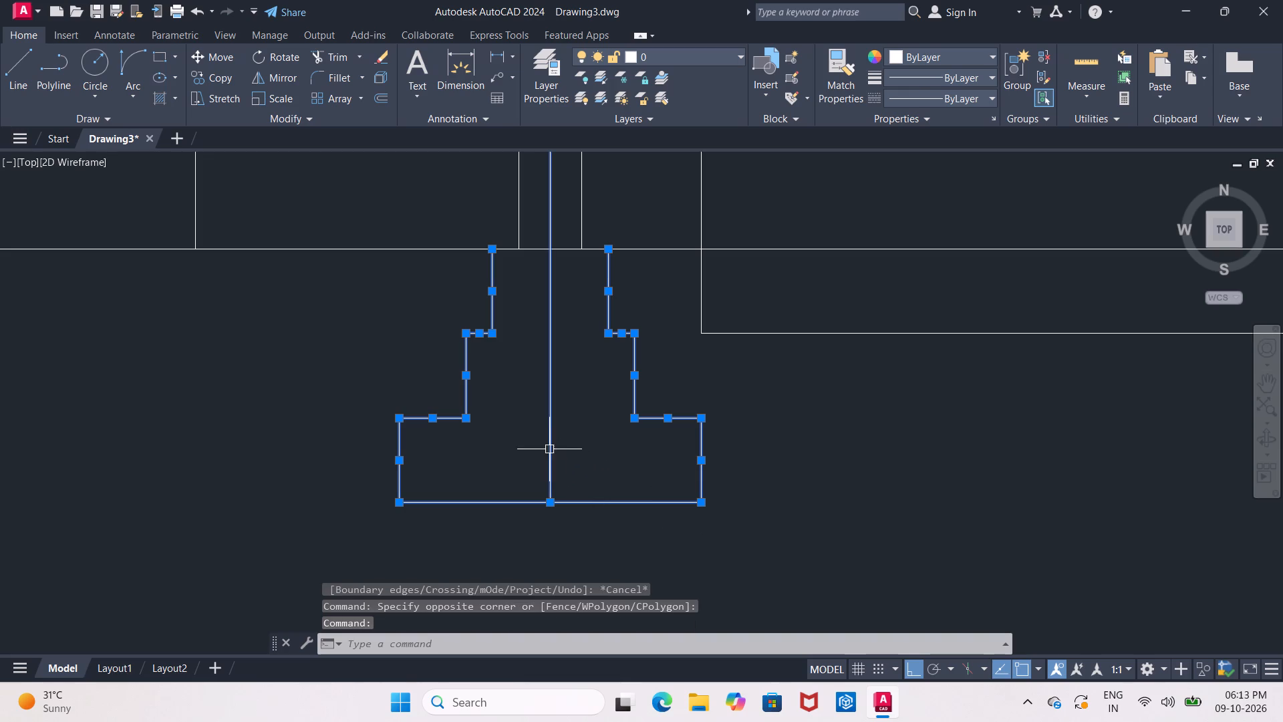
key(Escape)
Trim away the end wall's centre line above the plinth base line, keeping only the part inside the stepped foundation.
middle_drag(573, 435, 581, 465)
key(t)
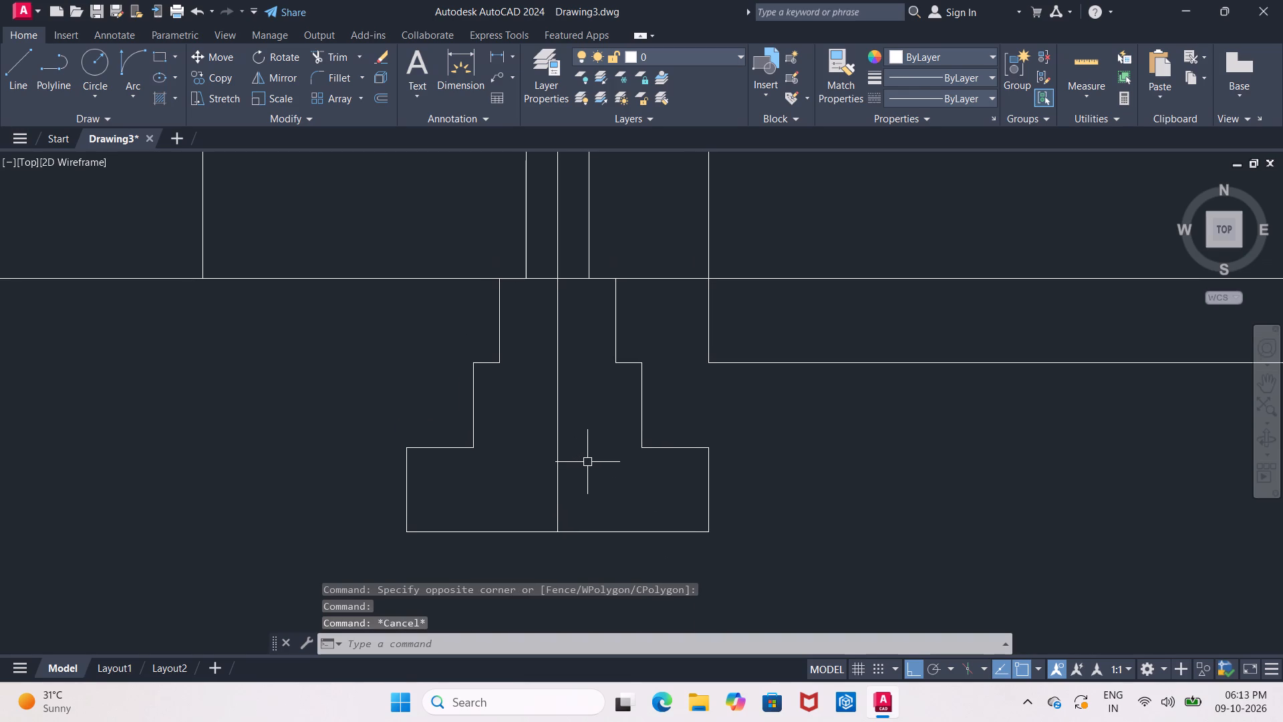
key(r)
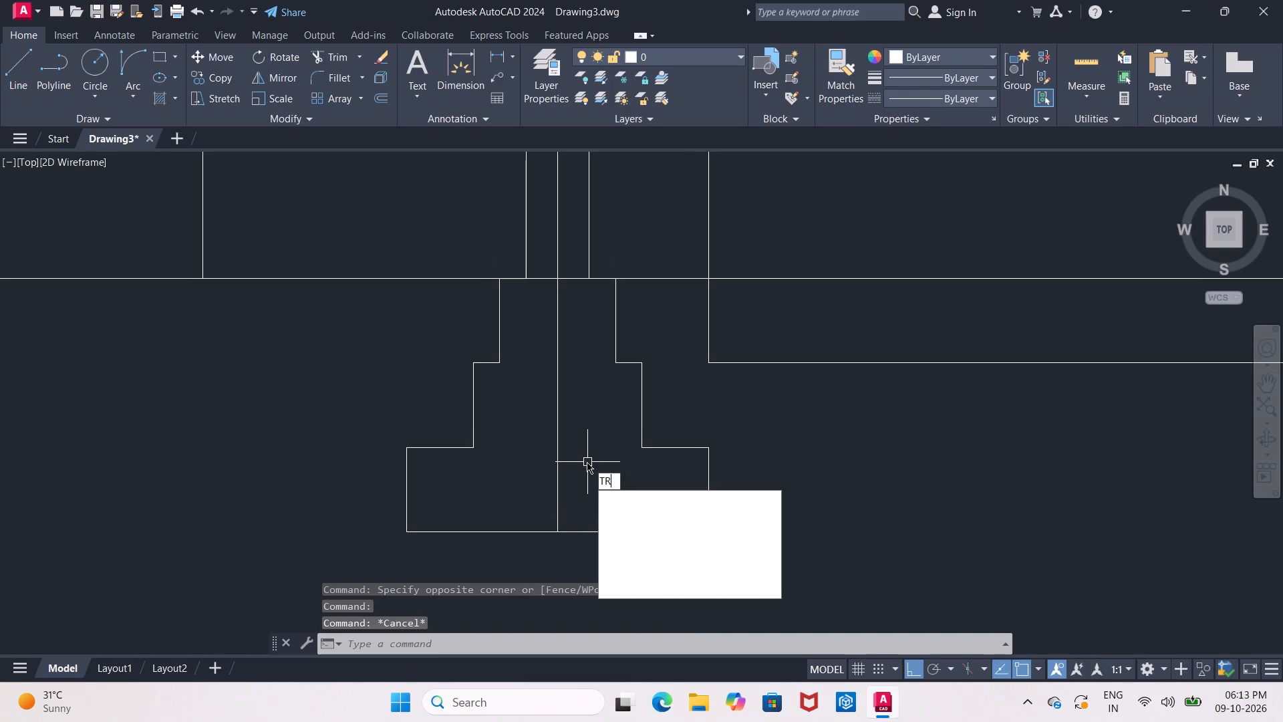
key(Return)
key(Return)
click(556, 247)
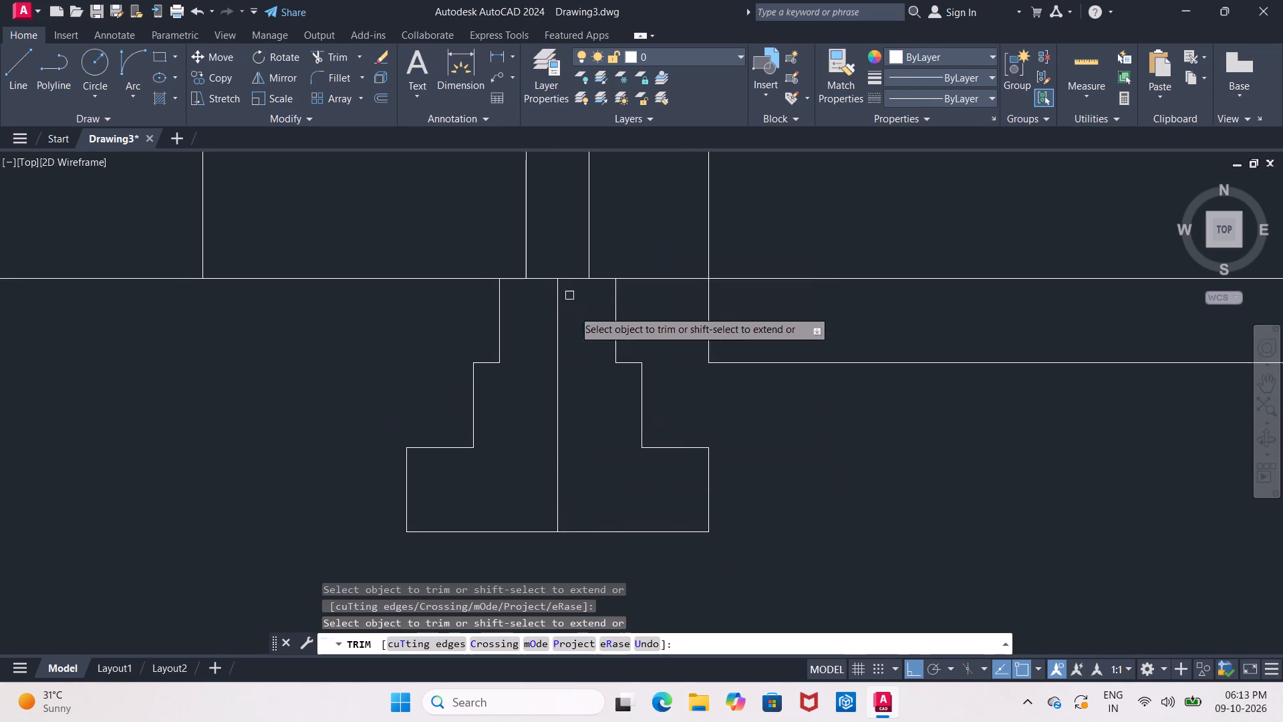
key(Escape)
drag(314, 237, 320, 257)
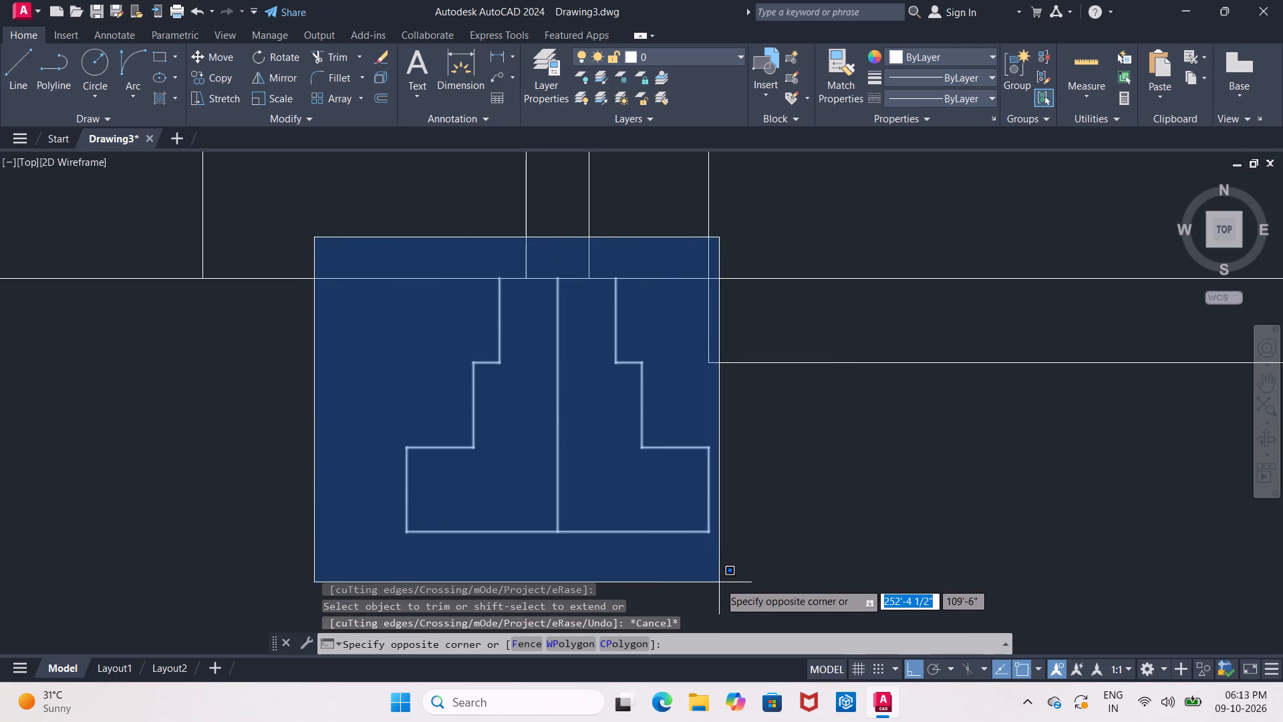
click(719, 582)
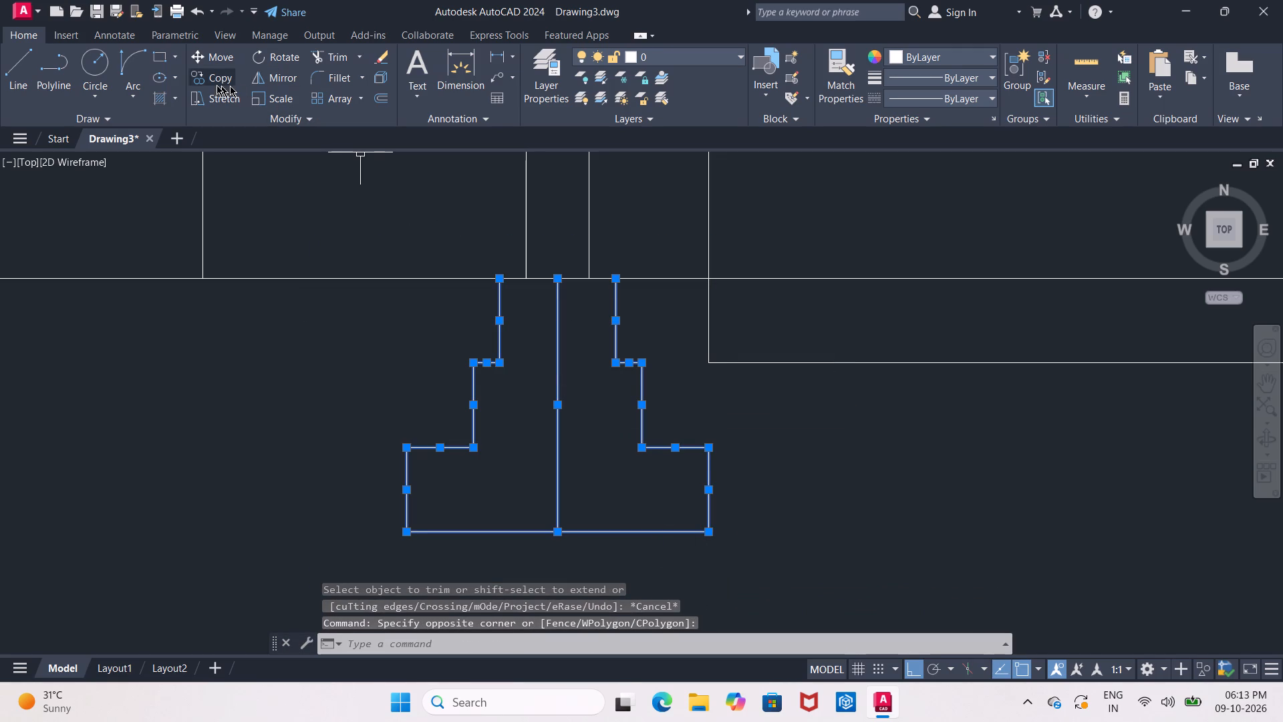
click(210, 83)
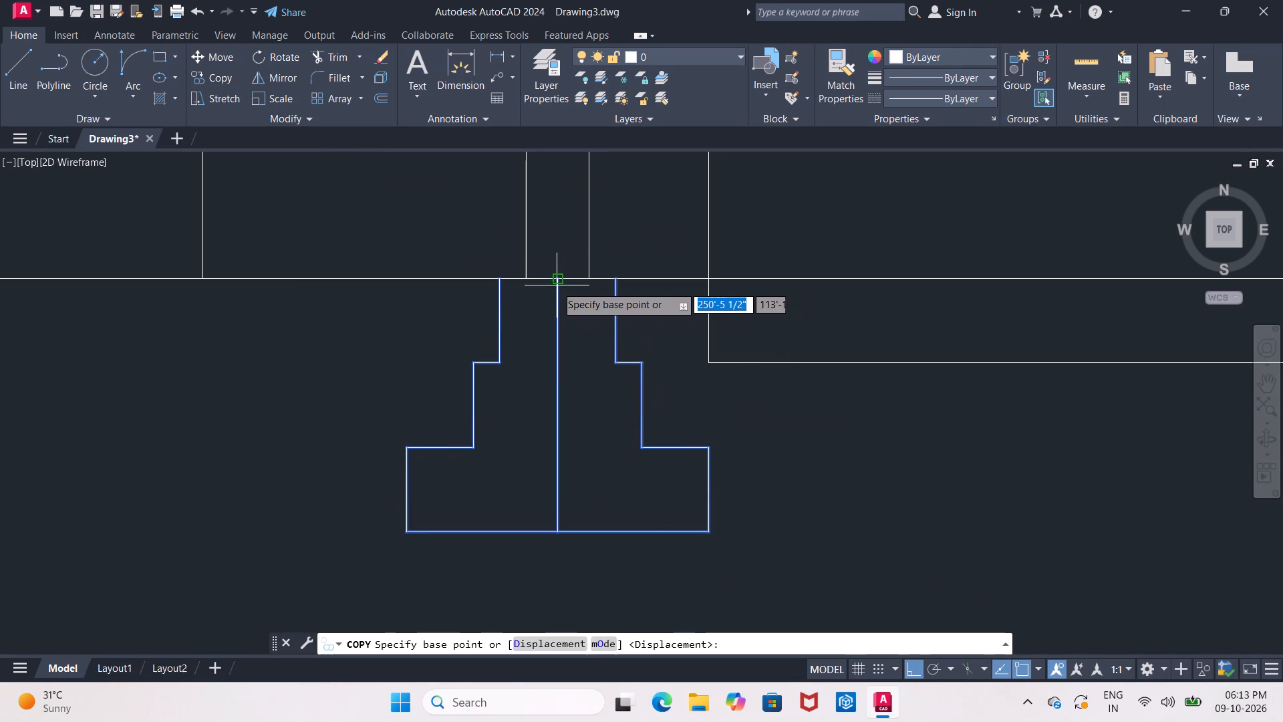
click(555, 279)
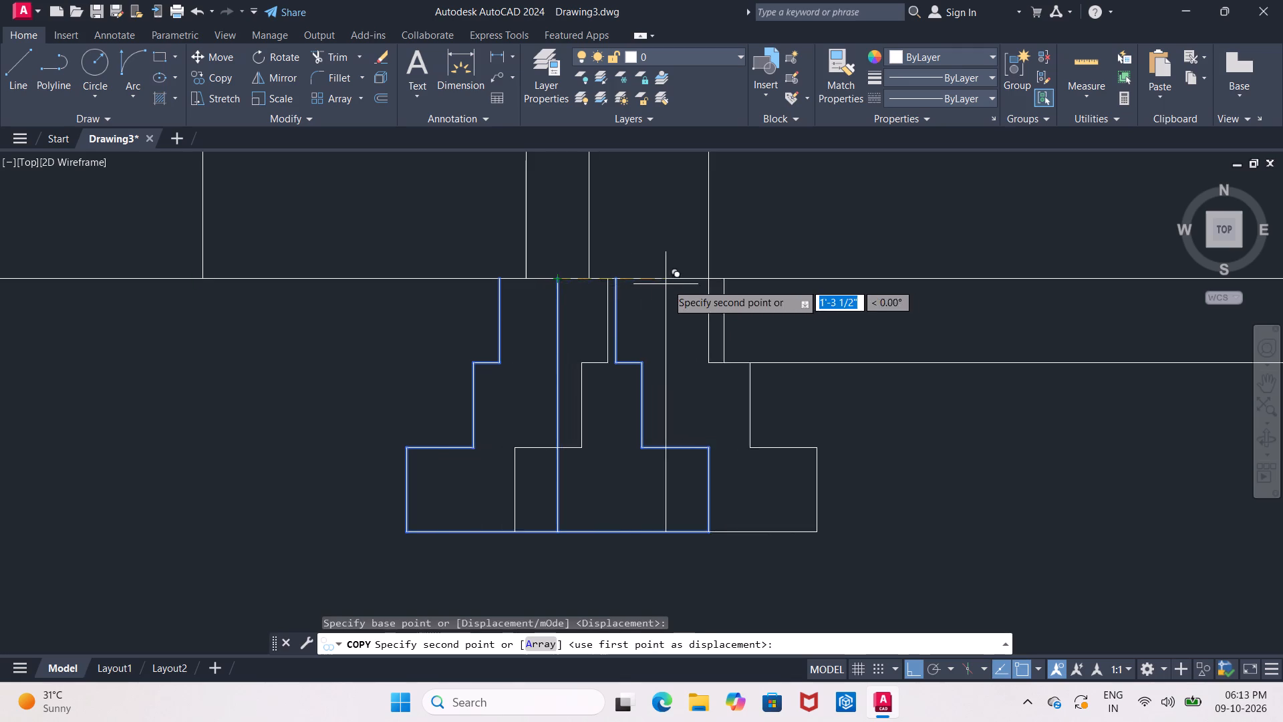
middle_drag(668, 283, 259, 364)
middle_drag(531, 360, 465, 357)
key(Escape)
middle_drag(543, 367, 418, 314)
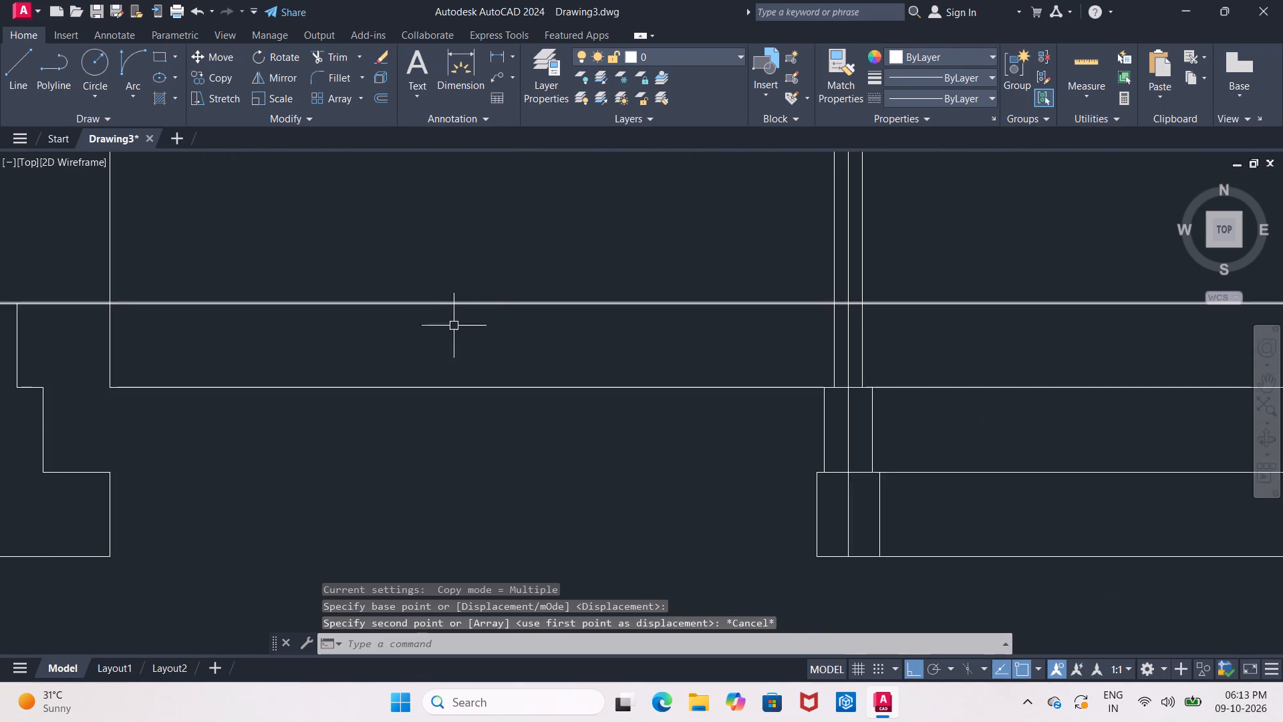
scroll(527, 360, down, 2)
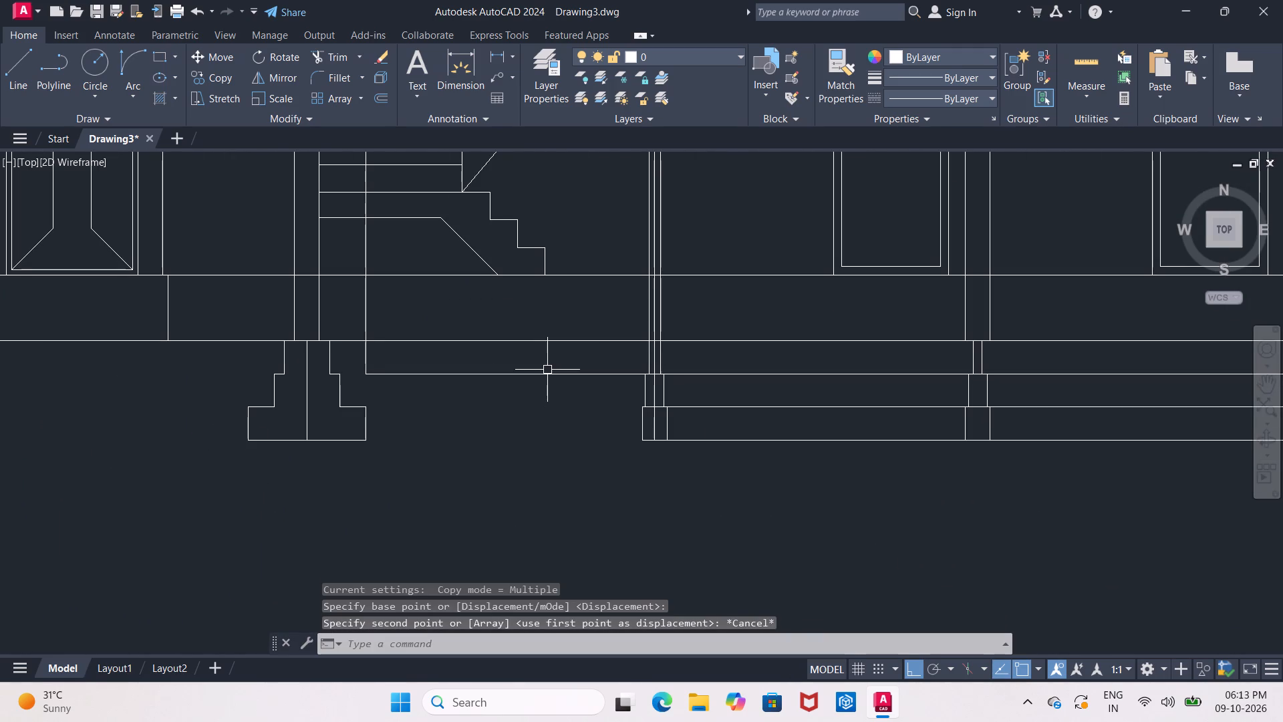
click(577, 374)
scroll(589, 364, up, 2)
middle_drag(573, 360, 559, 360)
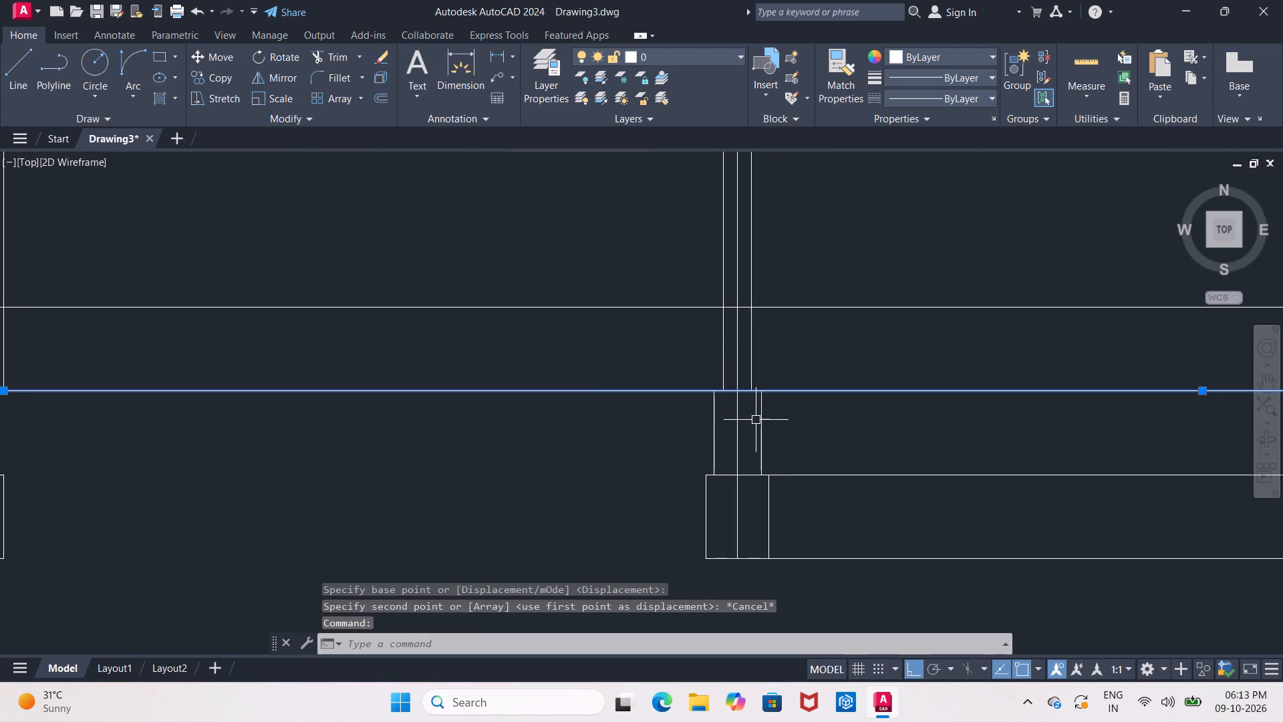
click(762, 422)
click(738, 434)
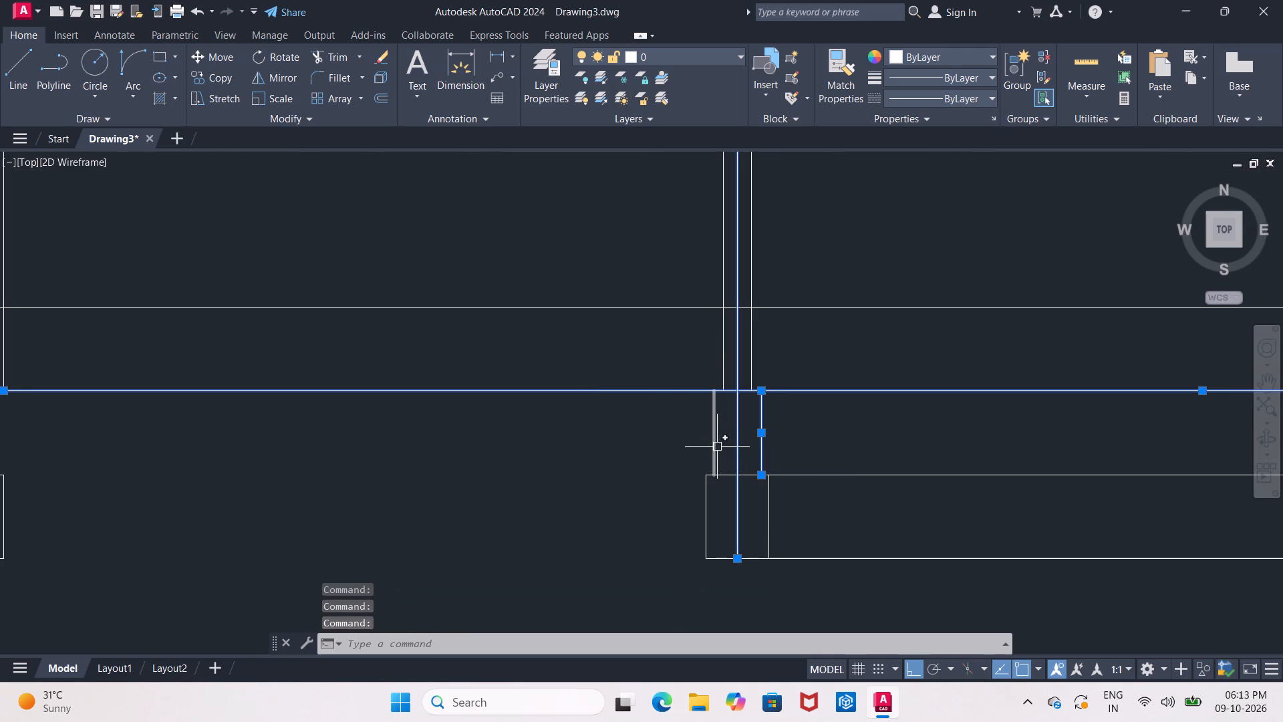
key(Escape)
Trim away the vertical face, centre and footing lines in the upper two foundation courses beneath the thin wall beside the stairs.
scroll(666, 470, down, 2)
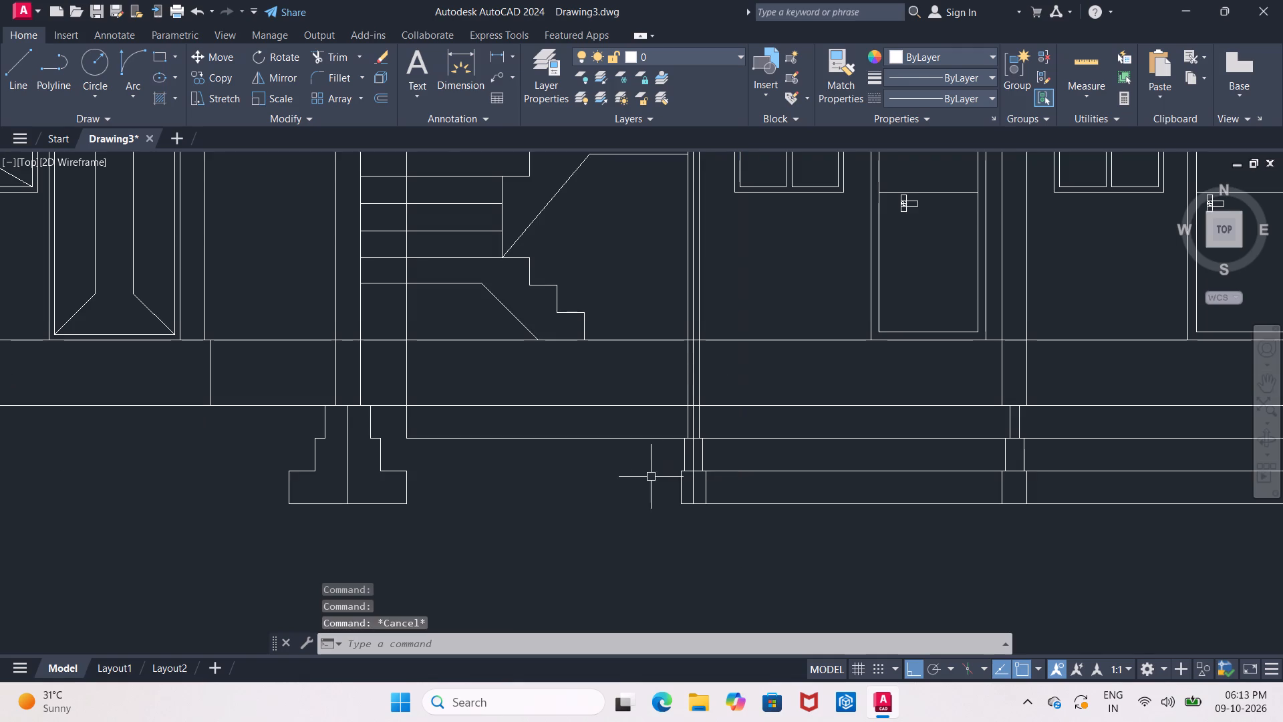
scroll(641, 481, down, 1)
scroll(641, 481, up, 1)
key(Escape)
key(t)
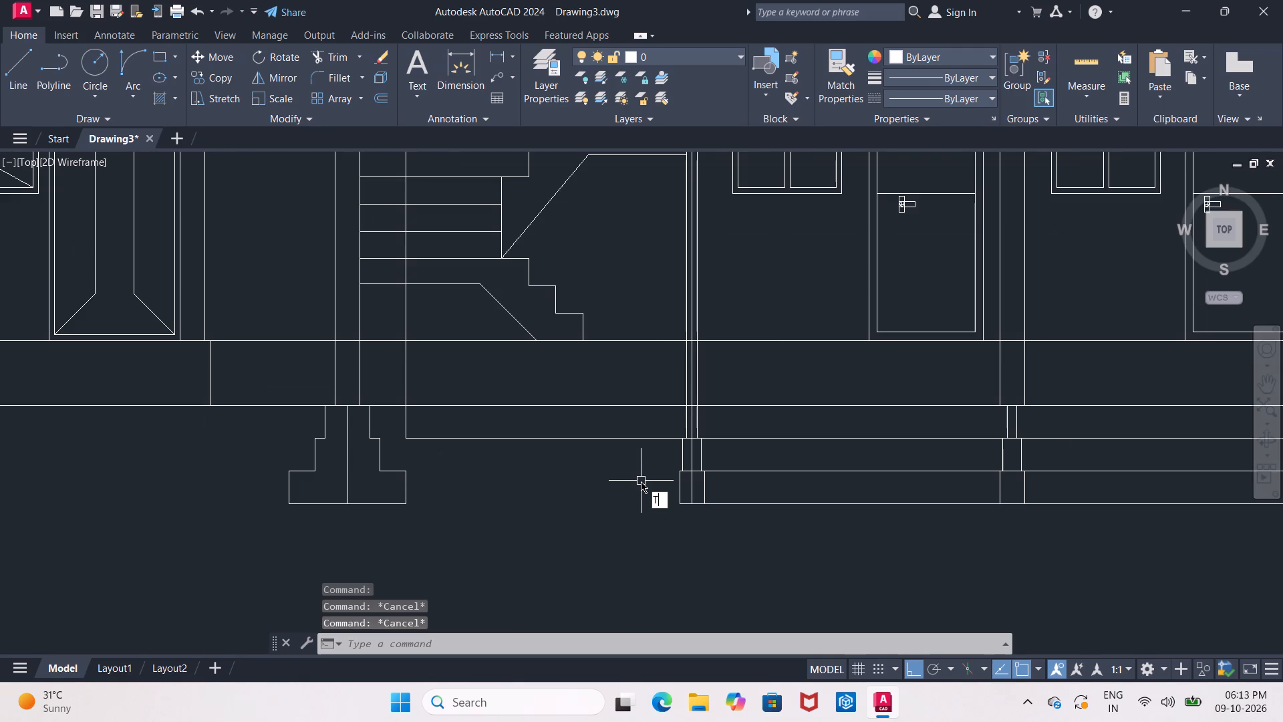
key(r)
key(Return)
key(Return)
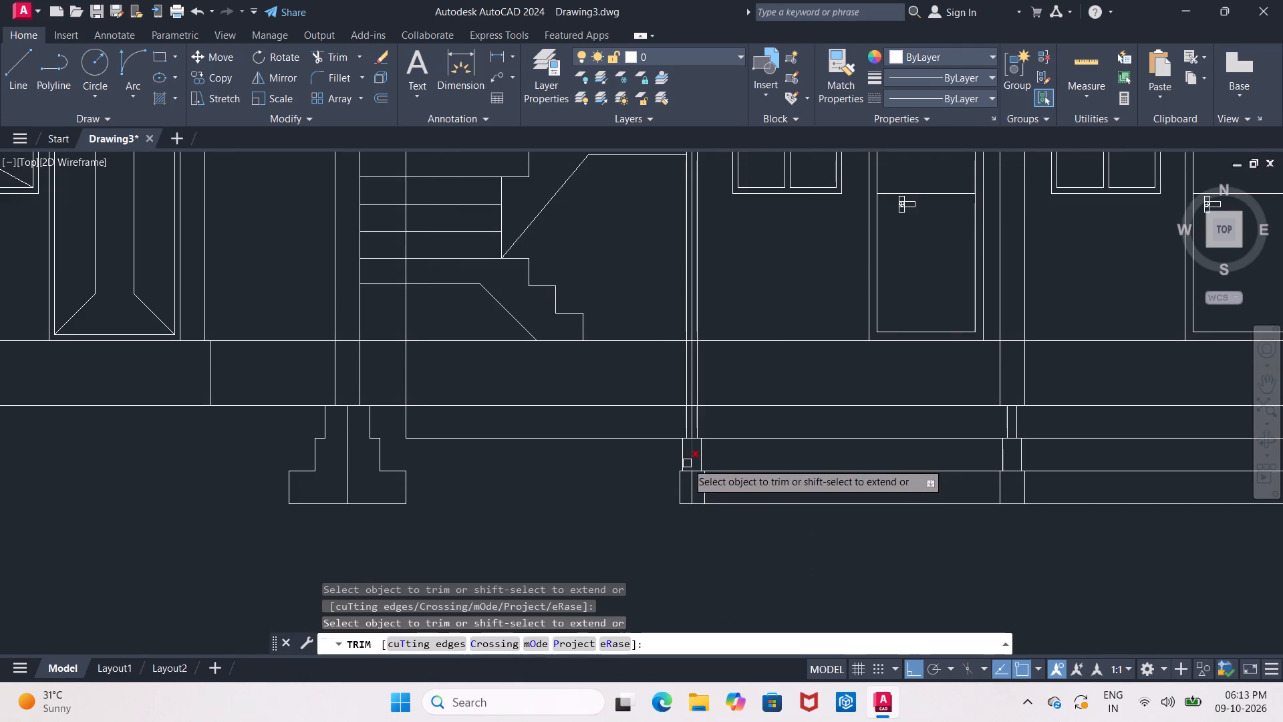
scroll(688, 460, up, 2)
scroll(688, 460, down, 1)
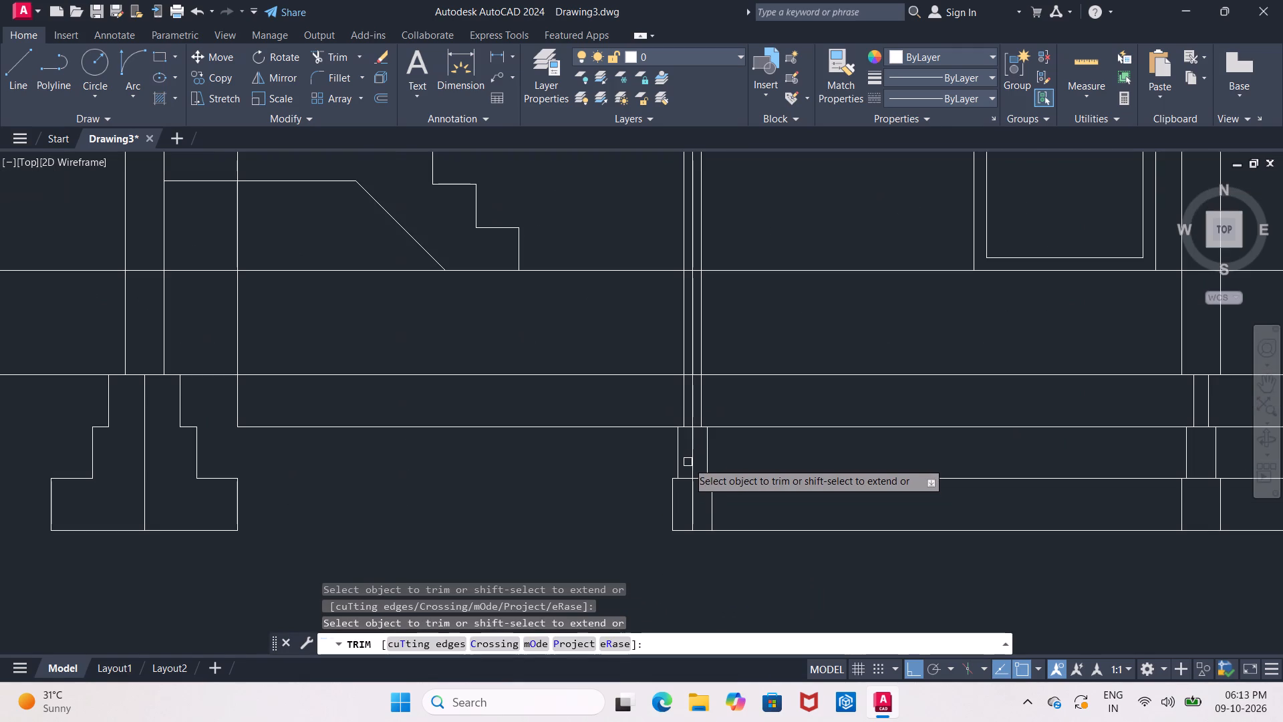
click(693, 401)
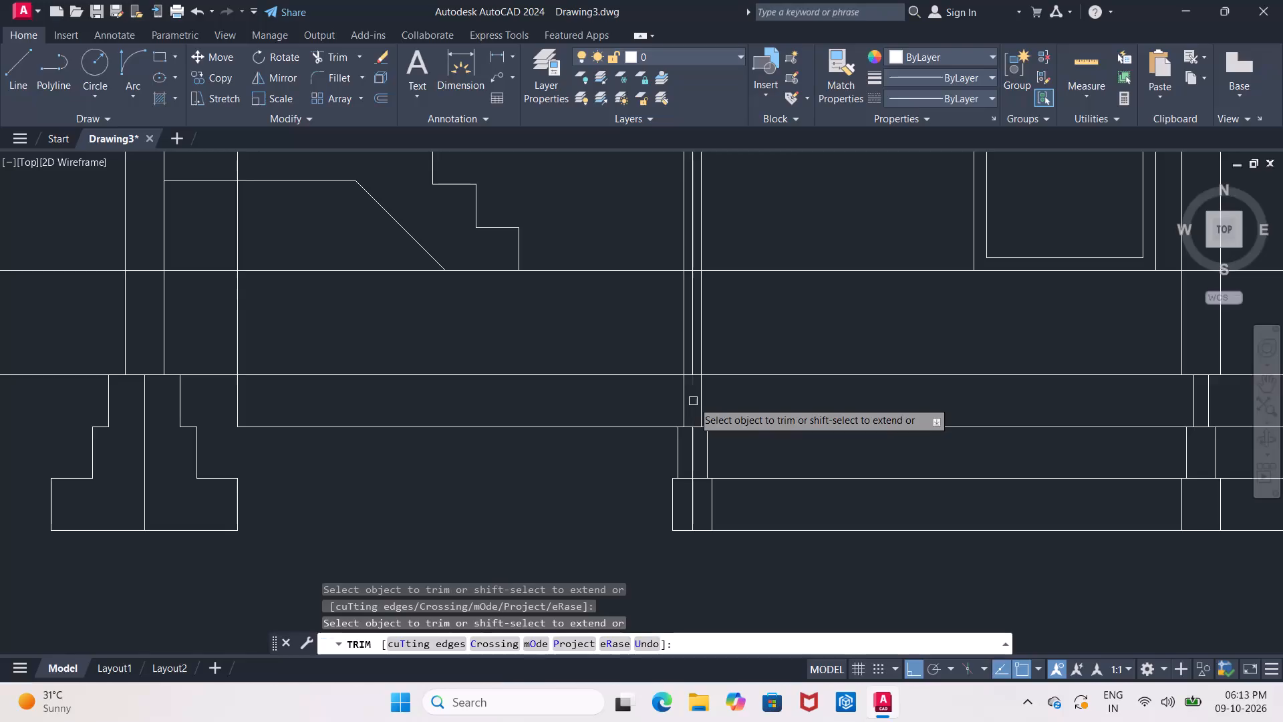
click(680, 407)
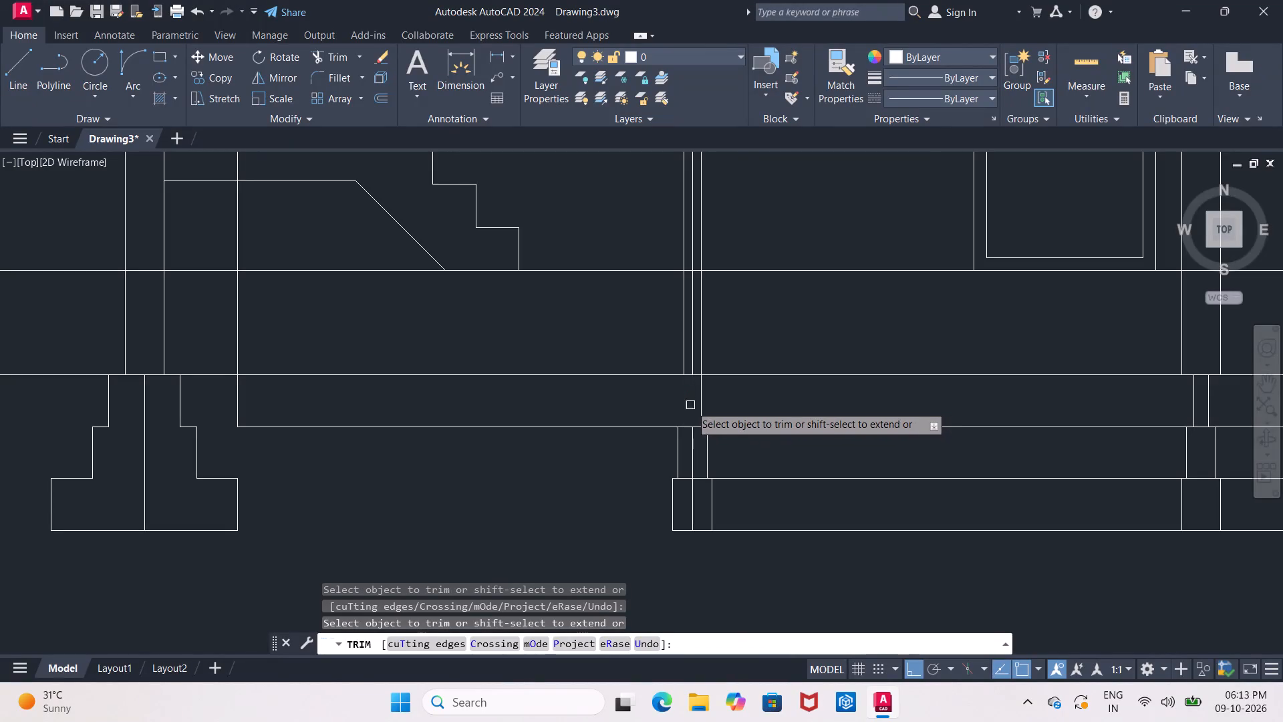
click(700, 402)
click(675, 442)
click(695, 446)
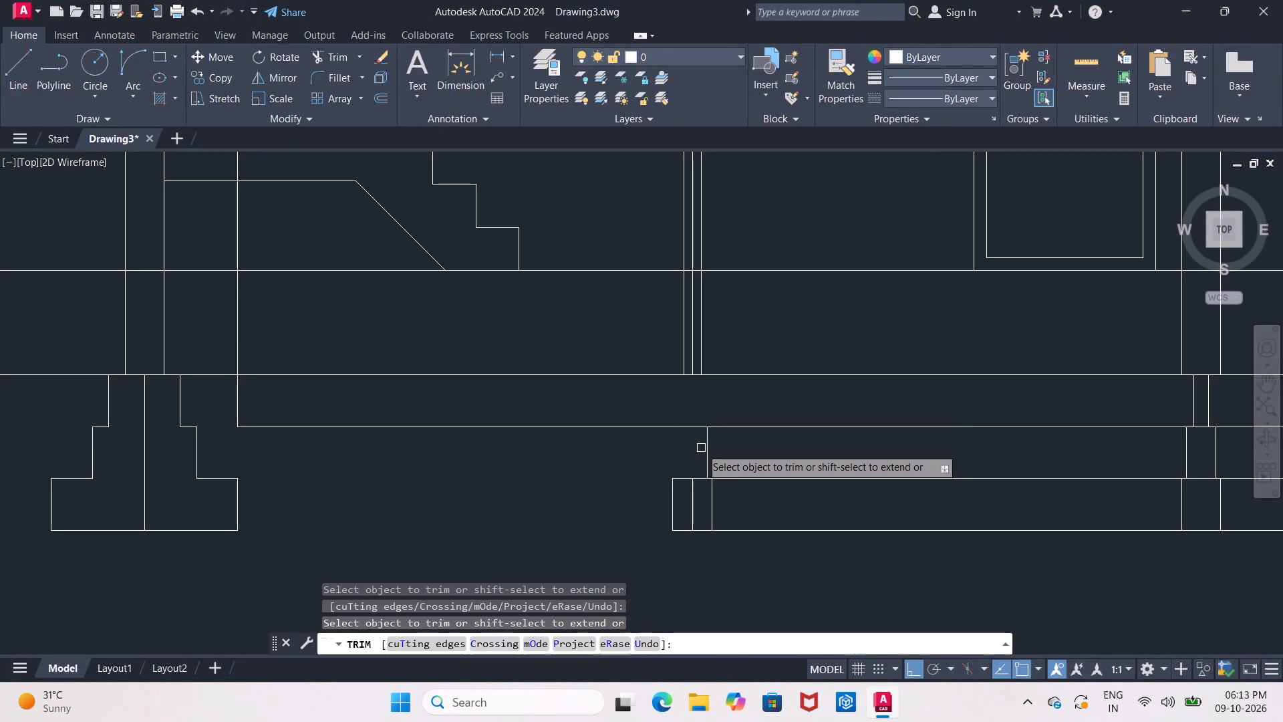
click(703, 448)
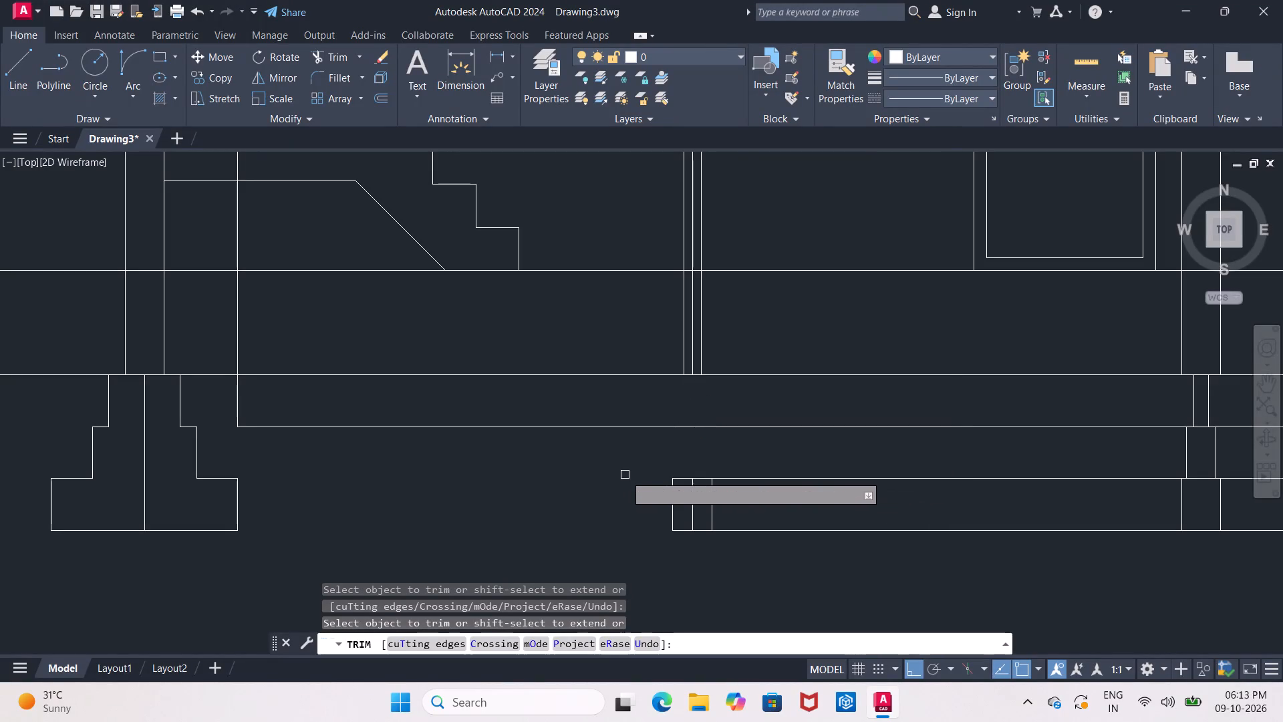
key(Escape)
Erase the remaining short footing lines in the bottom foundation course beneath the same thin wall.
click(639, 463)
click(732, 536)
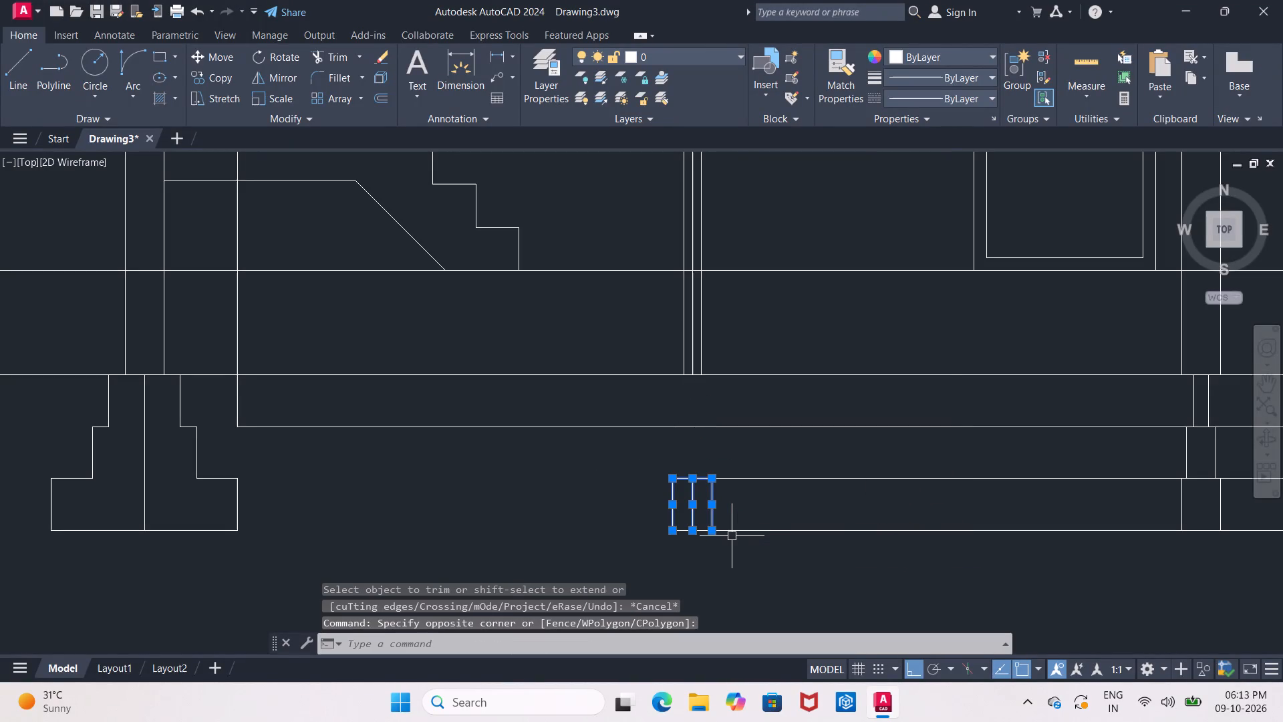
key(Delete)
Erase all the narrow stepped foundation lines beneath the wall between the two doors.
scroll(730, 527, down, 1)
middle_drag(730, 527, 460, 513)
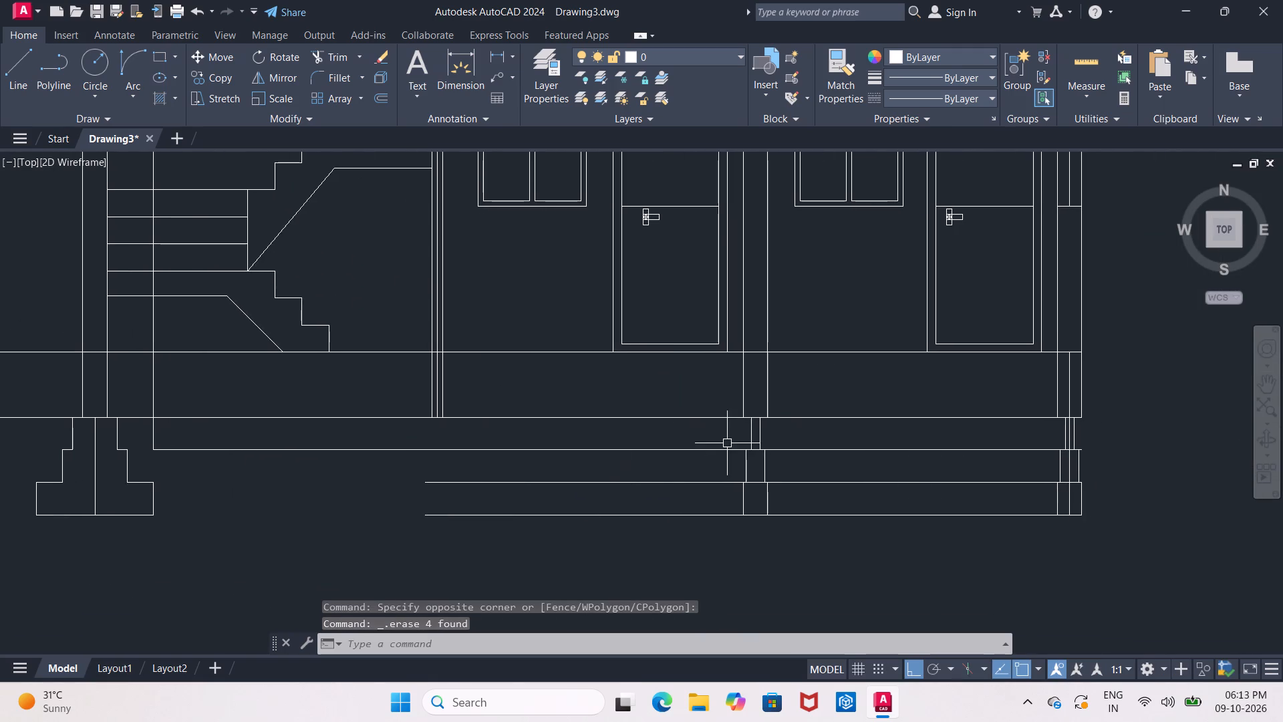
scroll(729, 443, up, 1)
middle_drag(672, 434, 662, 431)
drag(629, 370, 634, 384)
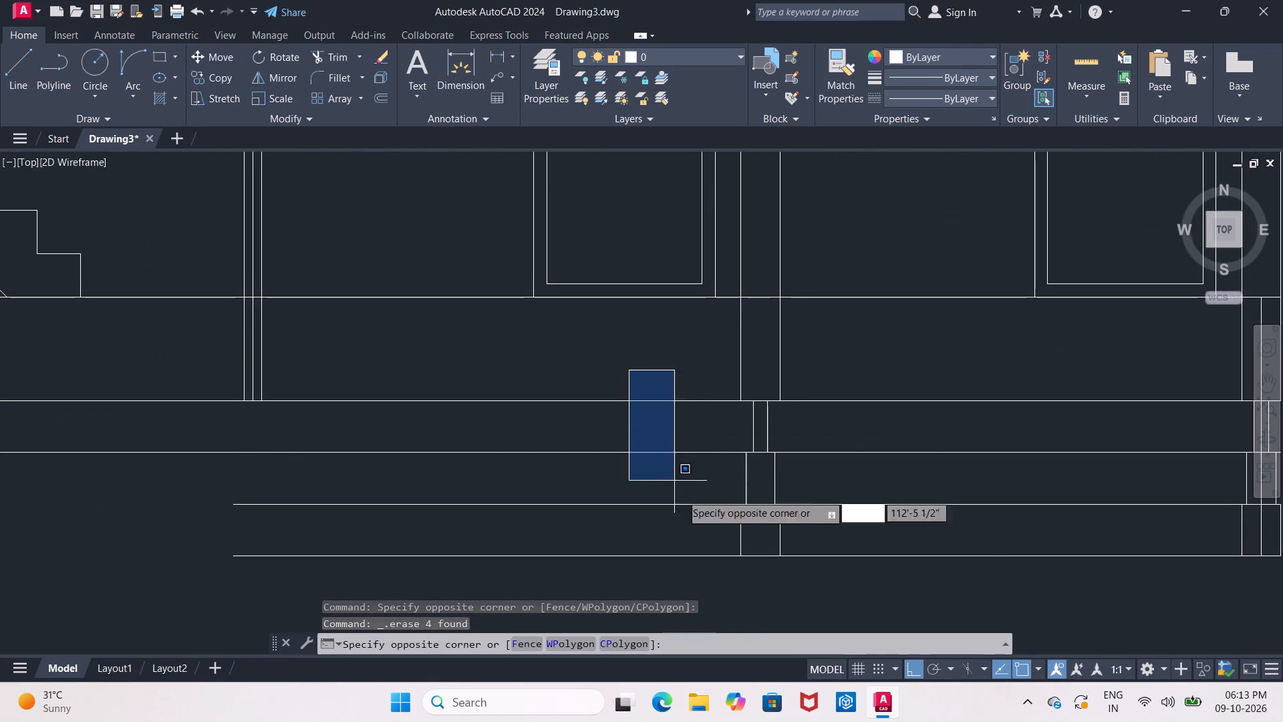
click(843, 596)
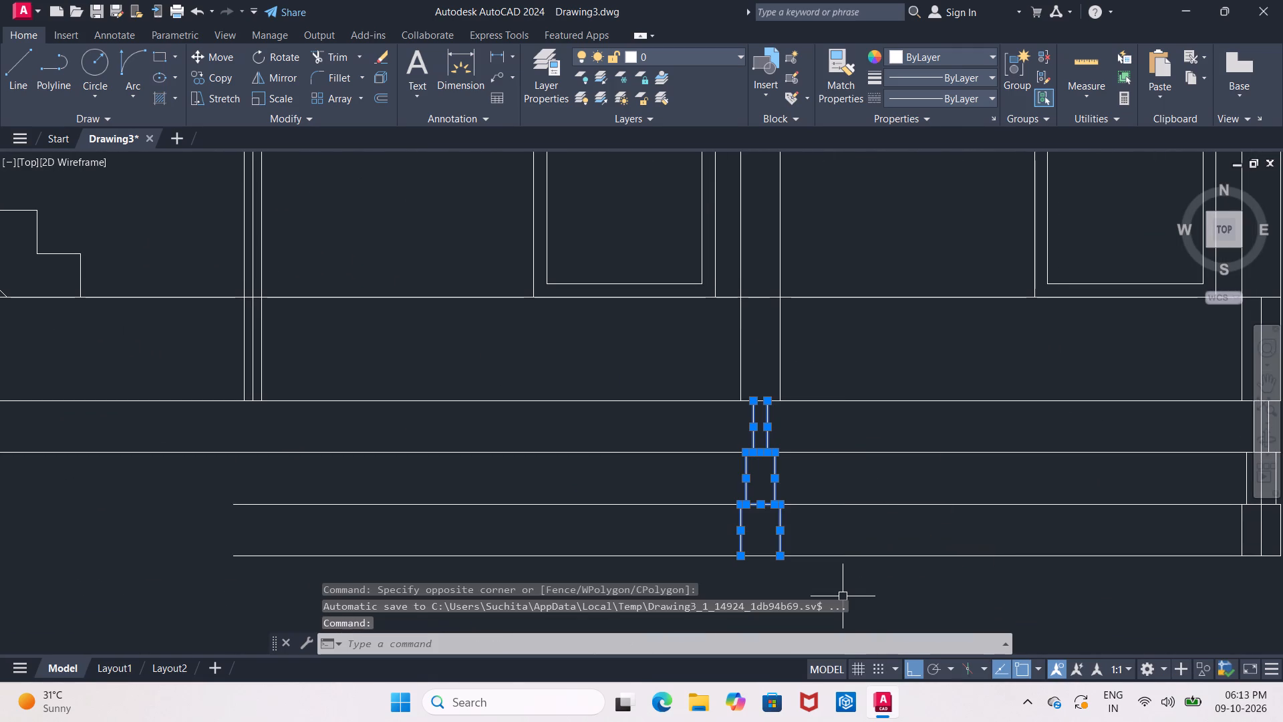
key(Delete)
Erase all the narrow stepped foundation lines beneath the outer wall beyond the last door.
scroll(842, 590, down, 2)
middle_drag(731, 556, 449, 486)
scroll(745, 459, up, 2)
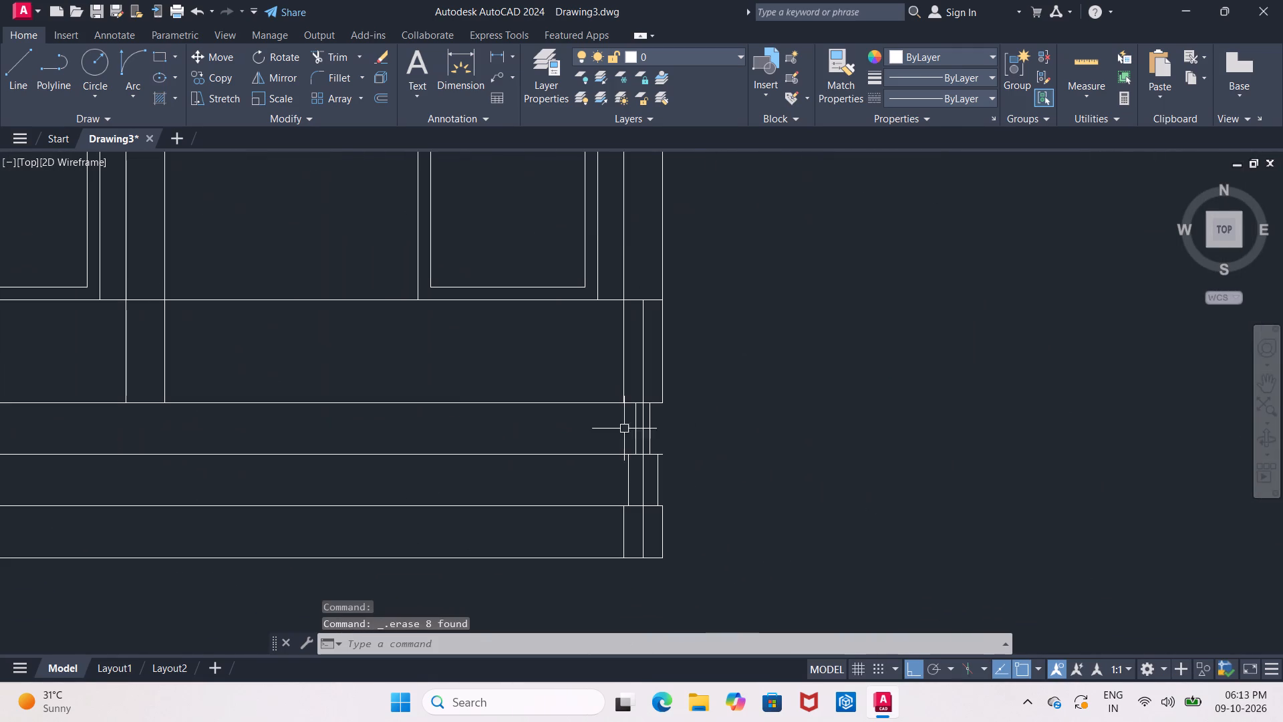
click(571, 398)
click(730, 575)
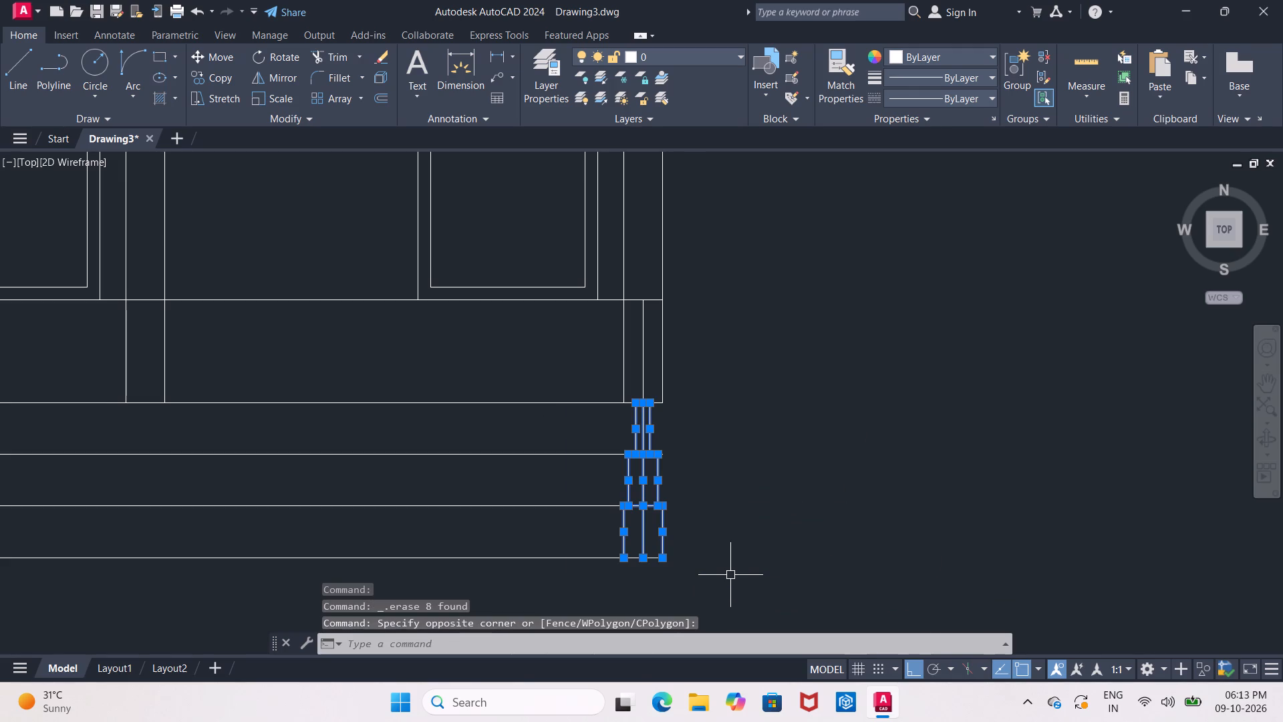
key(Delete)
Erase the three long horizontal foundation course lines below the plinth base line.
scroll(733, 572, down, 2)
middle_drag(743, 566, 844, 457)
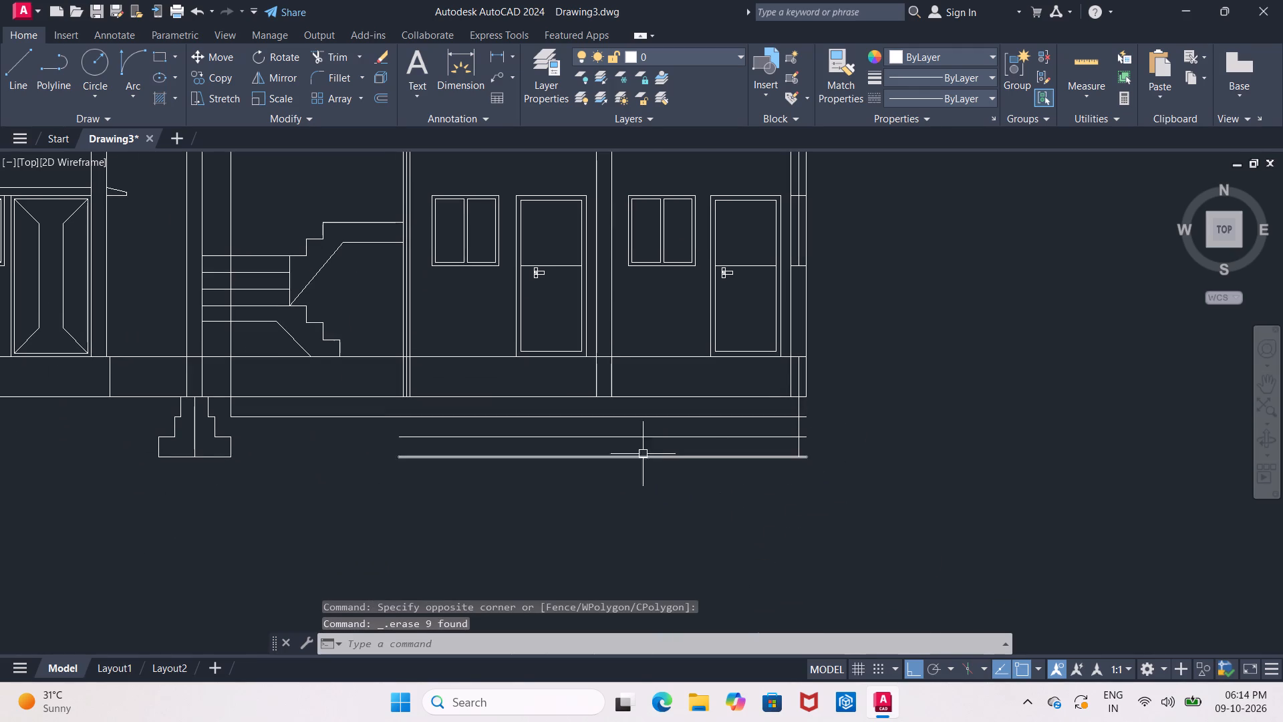
scroll(593, 433, up, 1)
middle_drag(628, 437, 660, 441)
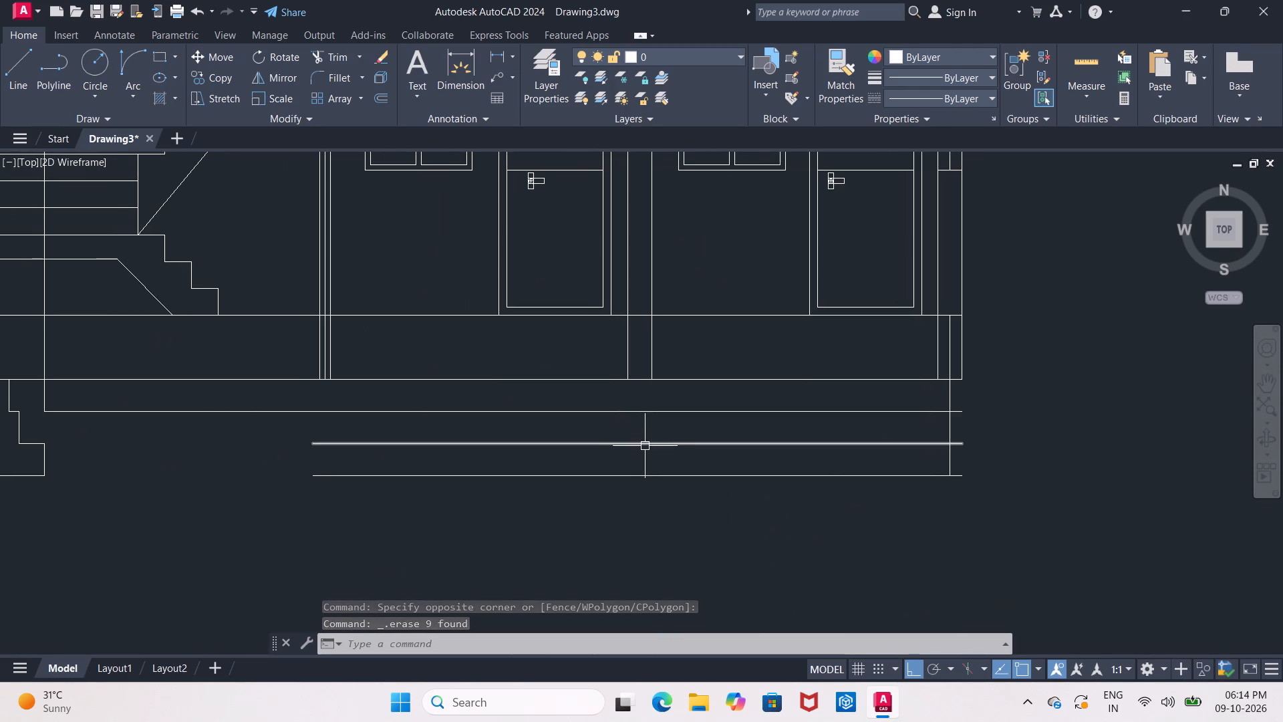
click(645, 446)
click(637, 410)
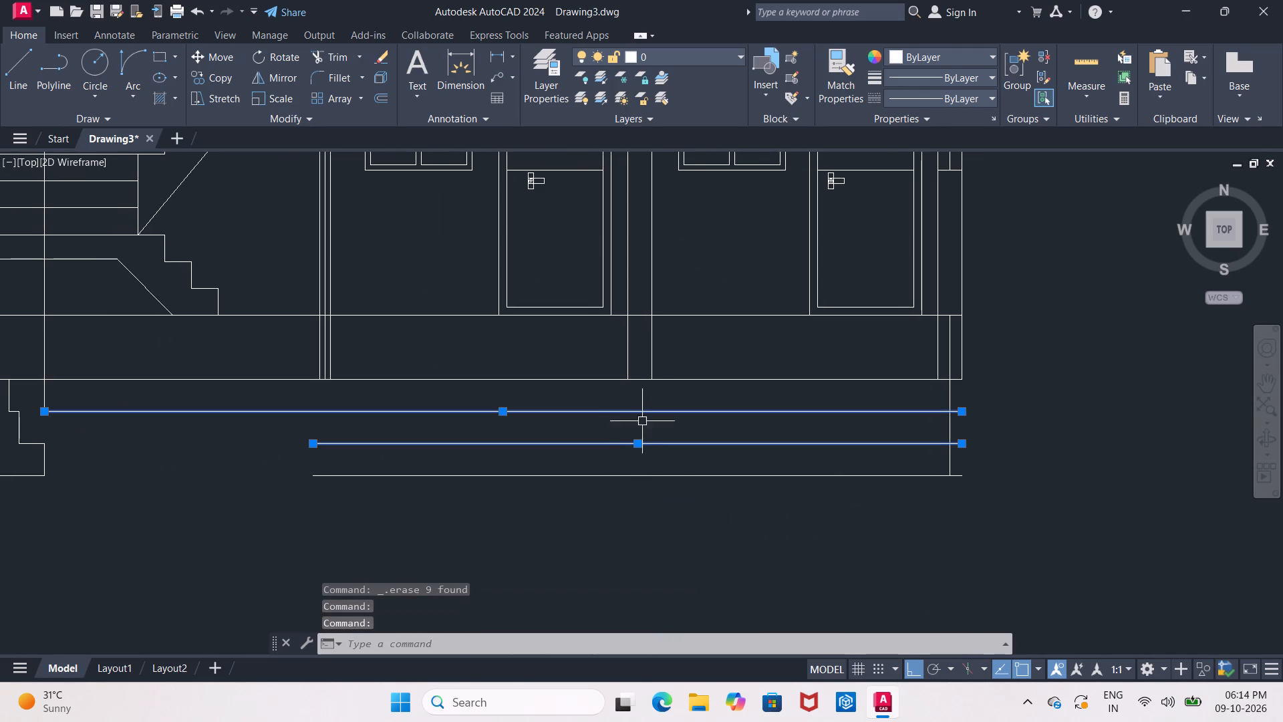
click(656, 475)
key(Delete)
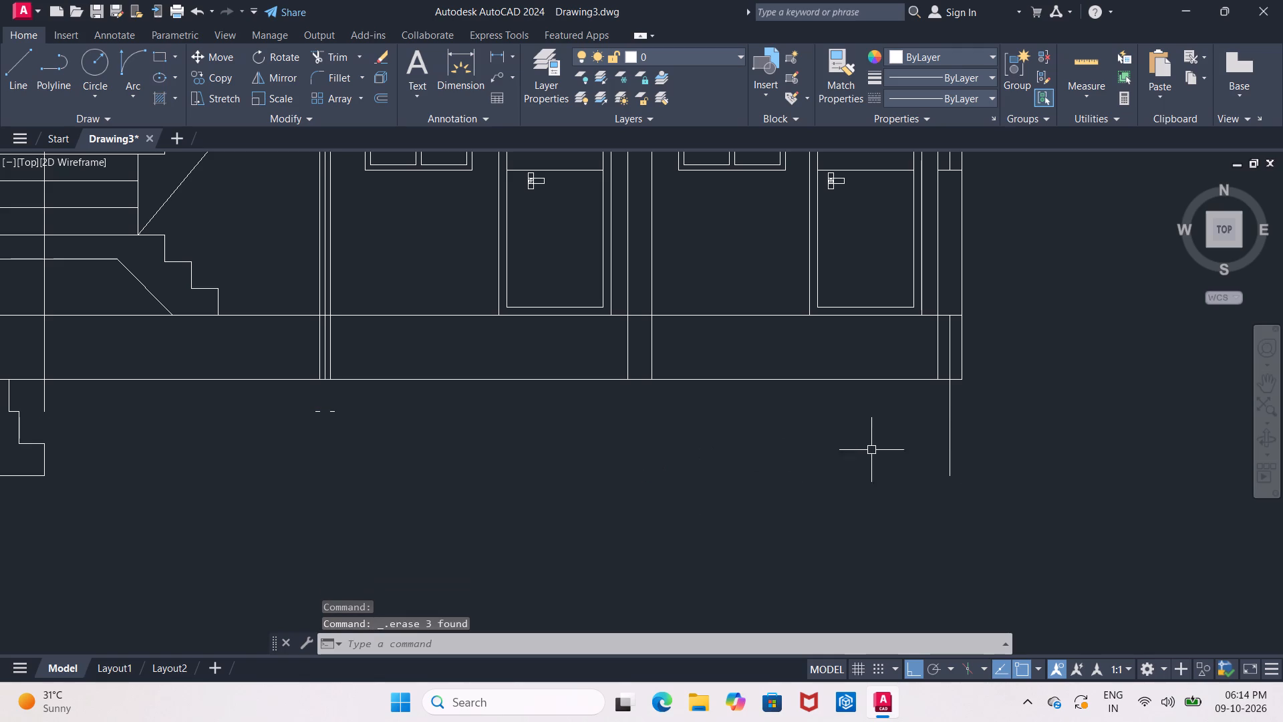
Erase the two short leftover footing lines beneath the thin wall beside the stairs.
middle_drag(875, 449, 901, 433)
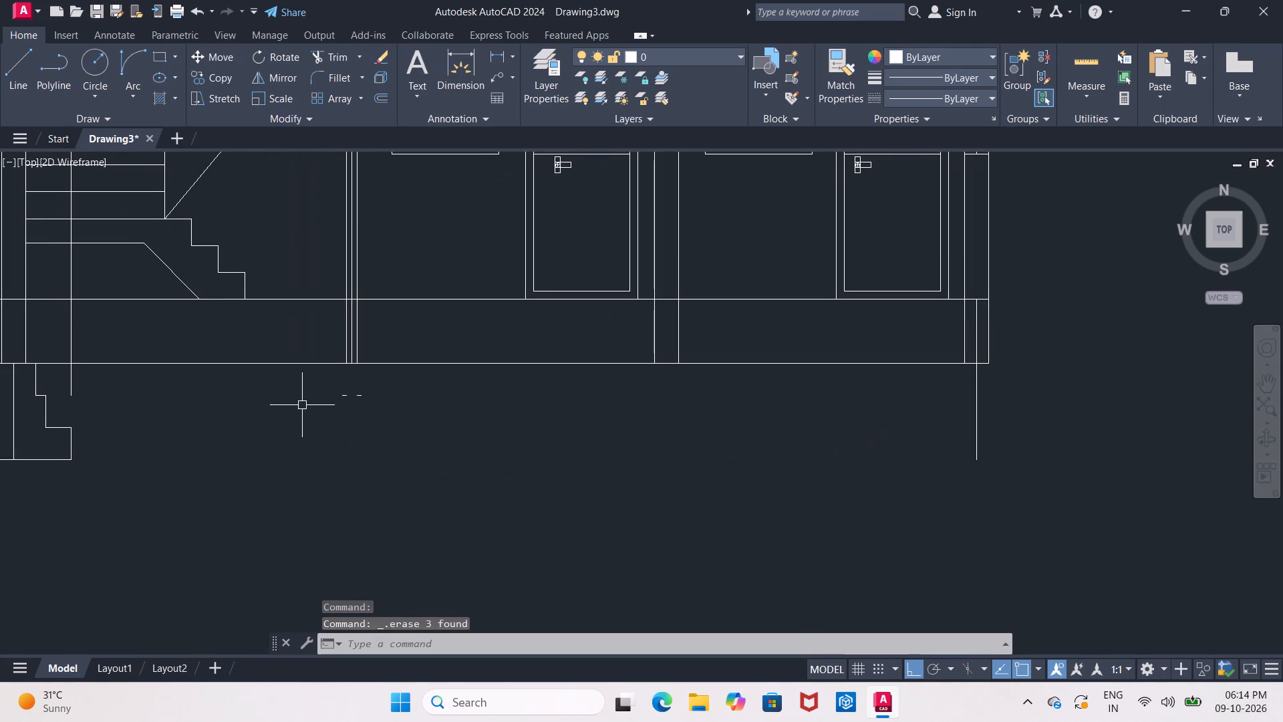
click(307, 380)
click(440, 428)
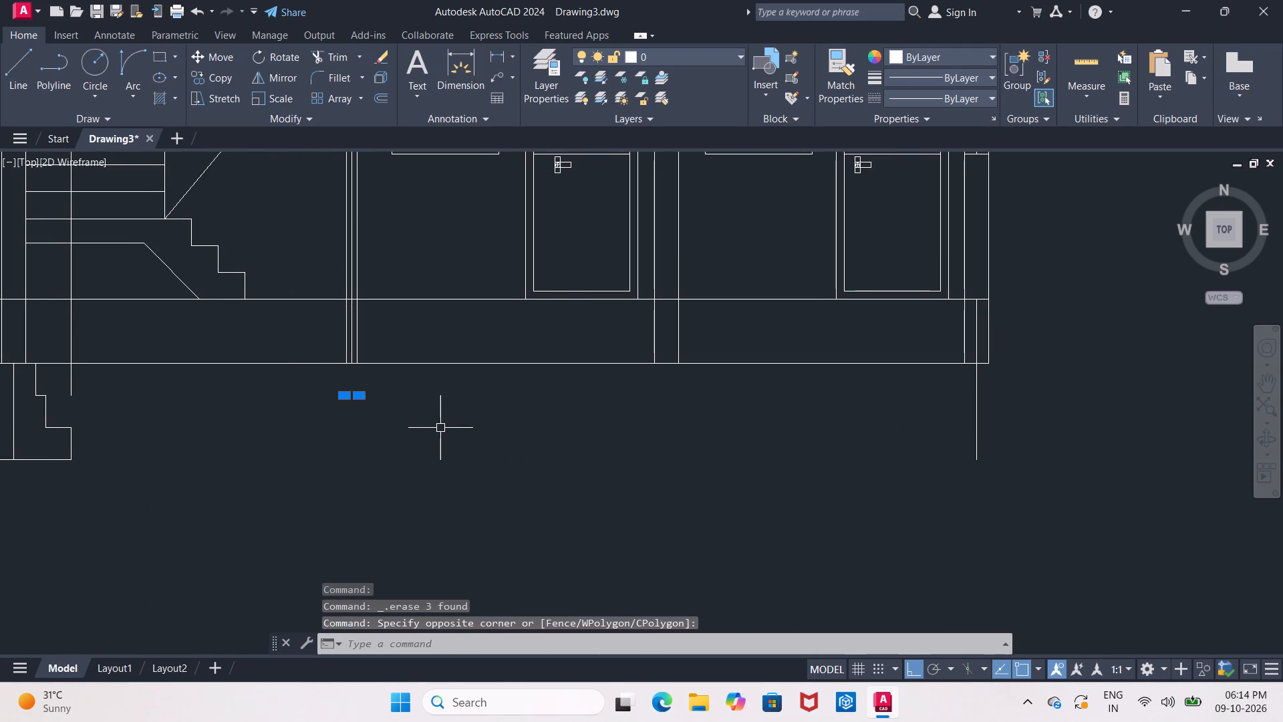
key(Delete)
middle_drag(593, 406, 543, 475)
key(Escape)
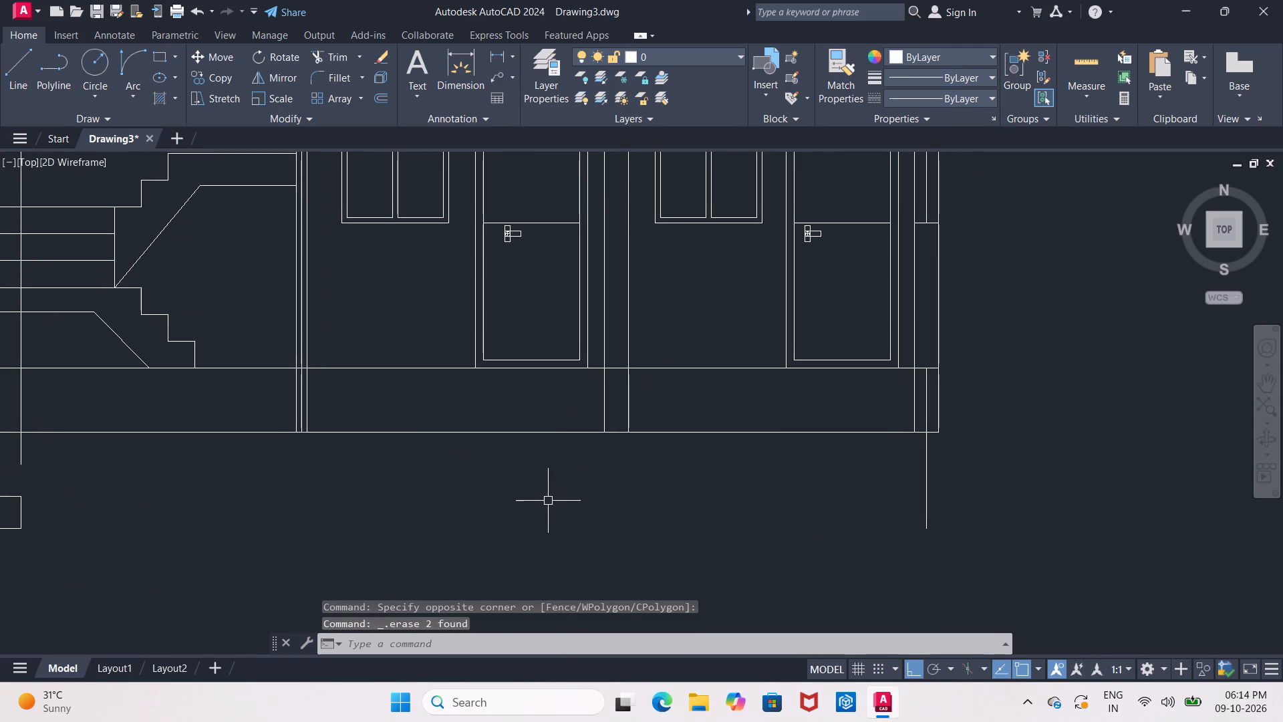
Offset a face of the wall between the two doors 4.5" inward as its centre line.
key(o)
key(Return)
text(4.5)
key(shift+quotedbl)
key(Return)
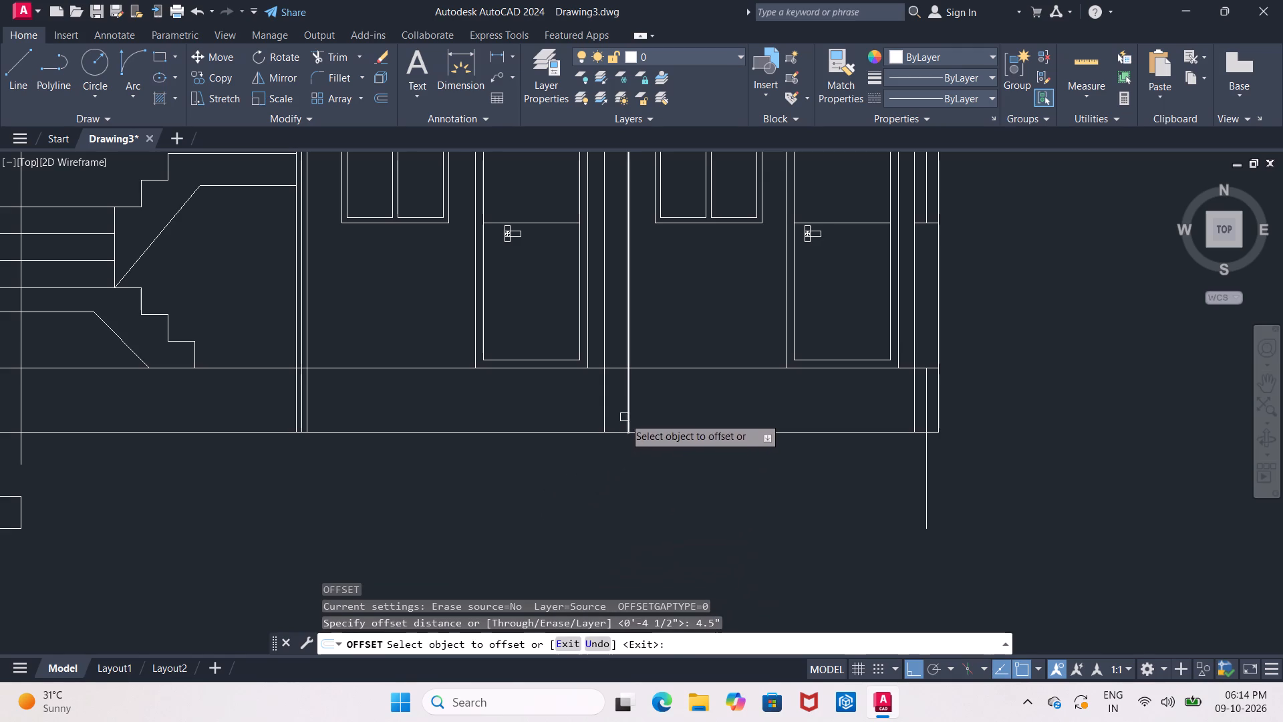
click(627, 414)
click(617, 418)
middle_drag(647, 501, 537, 465)
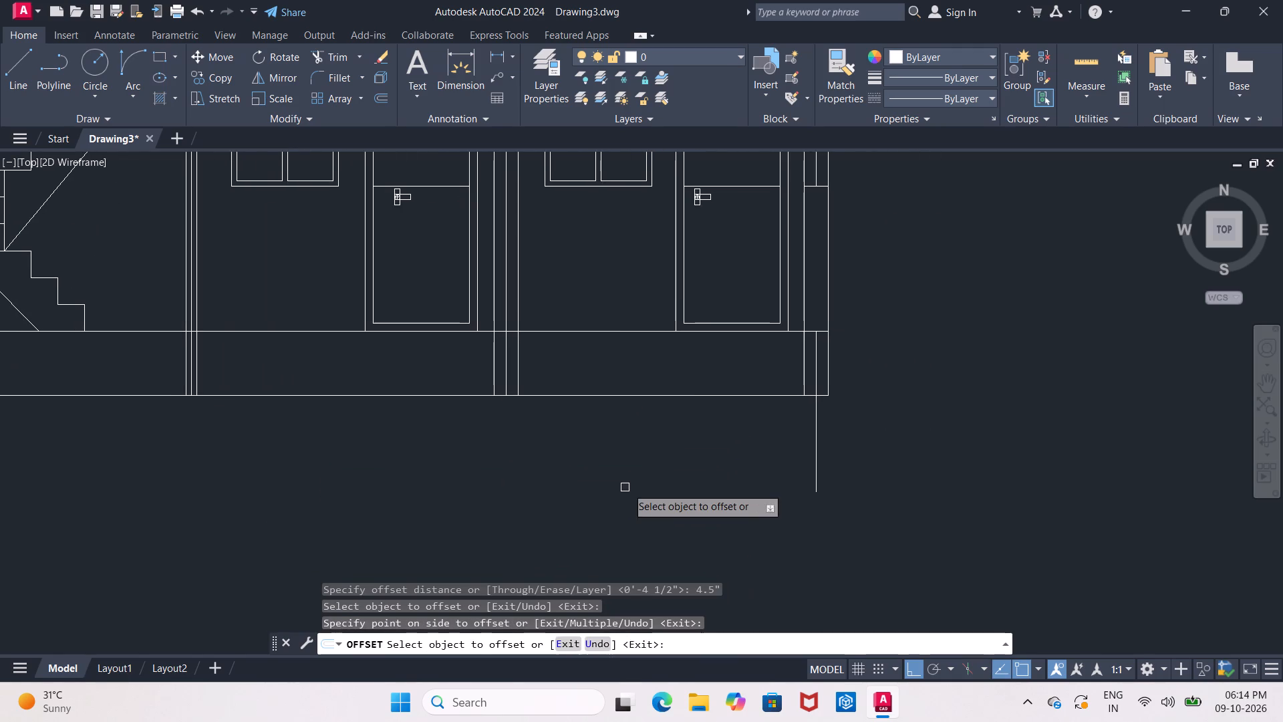
key(Escape)
Trim away the outer wall's centre line and the vertical line beside the existing stepped foundation, both below the plinth base line.
text(TR)
key(Return)
key(Return)
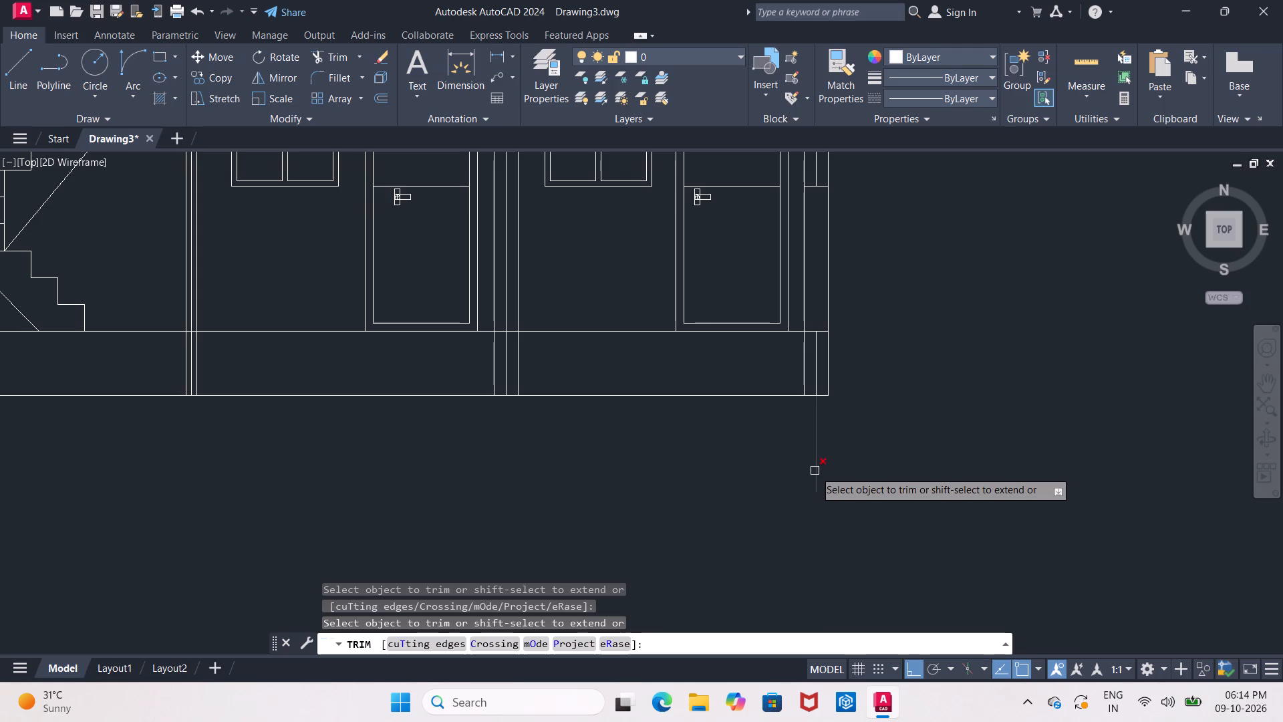
click(815, 471)
middle_drag(517, 487, 803, 439)
scroll(719, 467, down, 1)
middle_drag(719, 467, 780, 470)
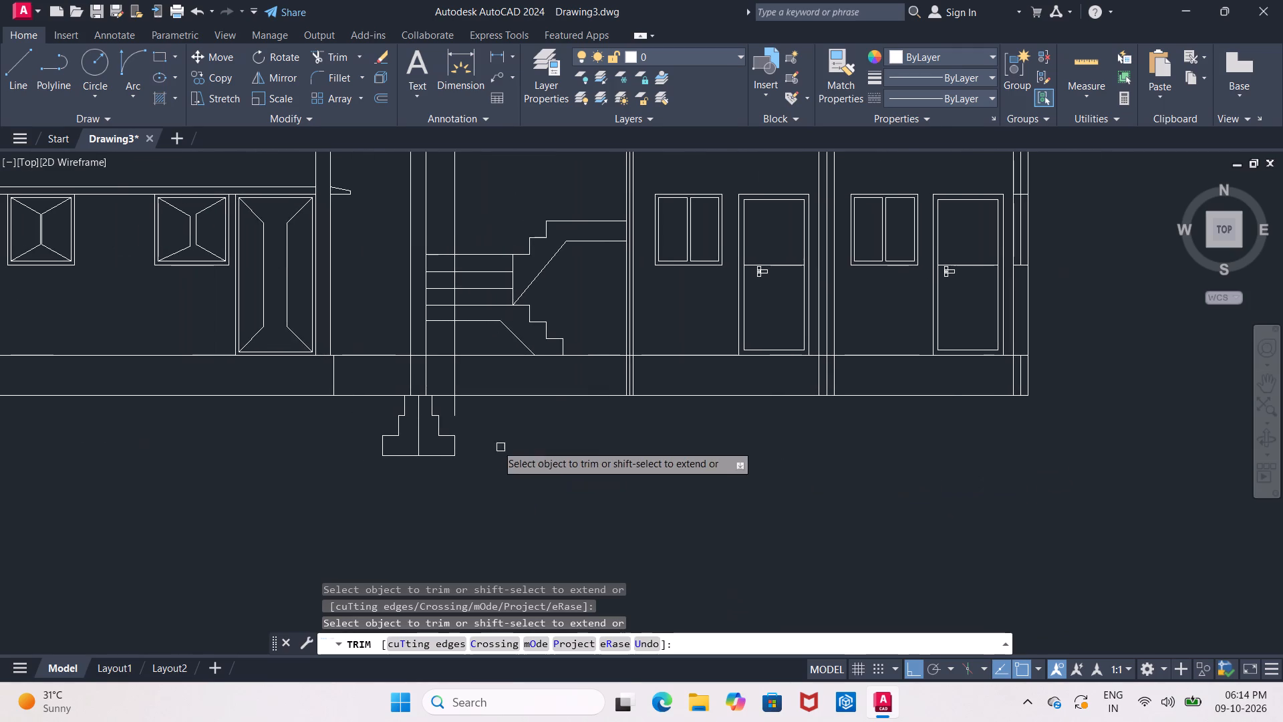
click(455, 412)
middle_drag(525, 440, 590, 434)
key(Escape)
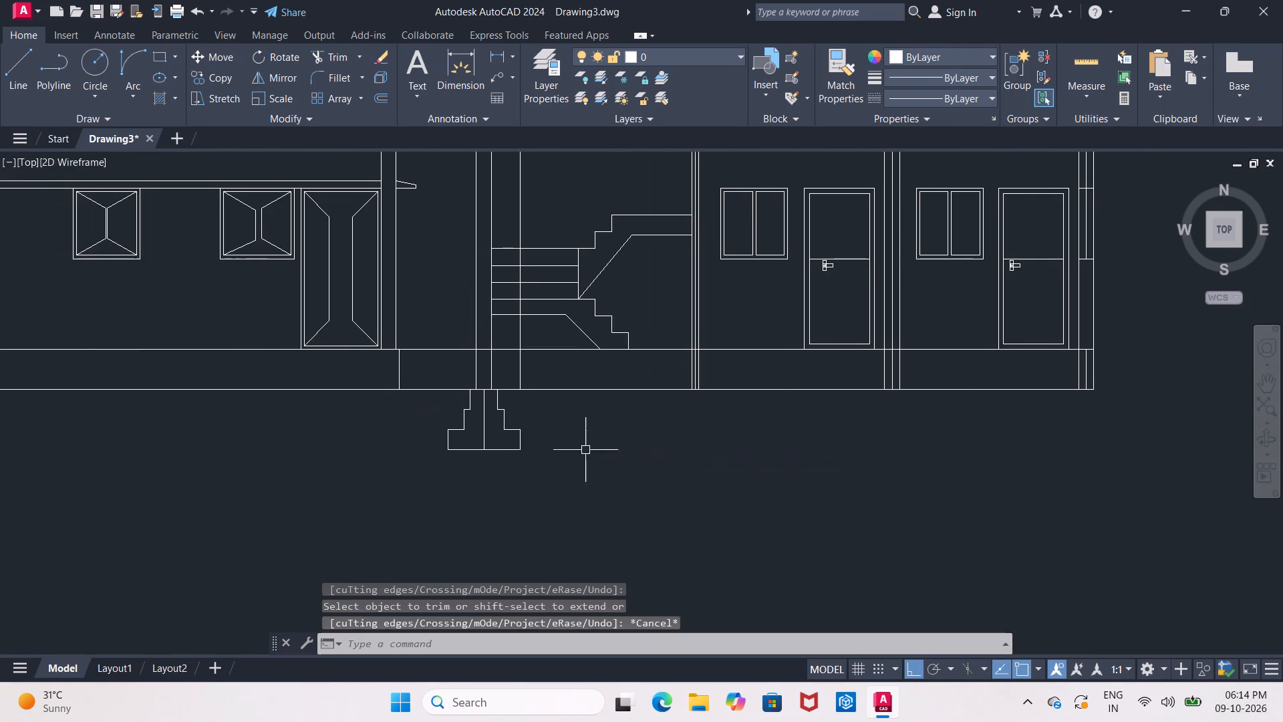
Copy the complete stepped foundation from its centre line's top end to the thin wall's centre on the plinth base line.
scroll(487, 471, up, 2)
drag(329, 239, 329, 264)
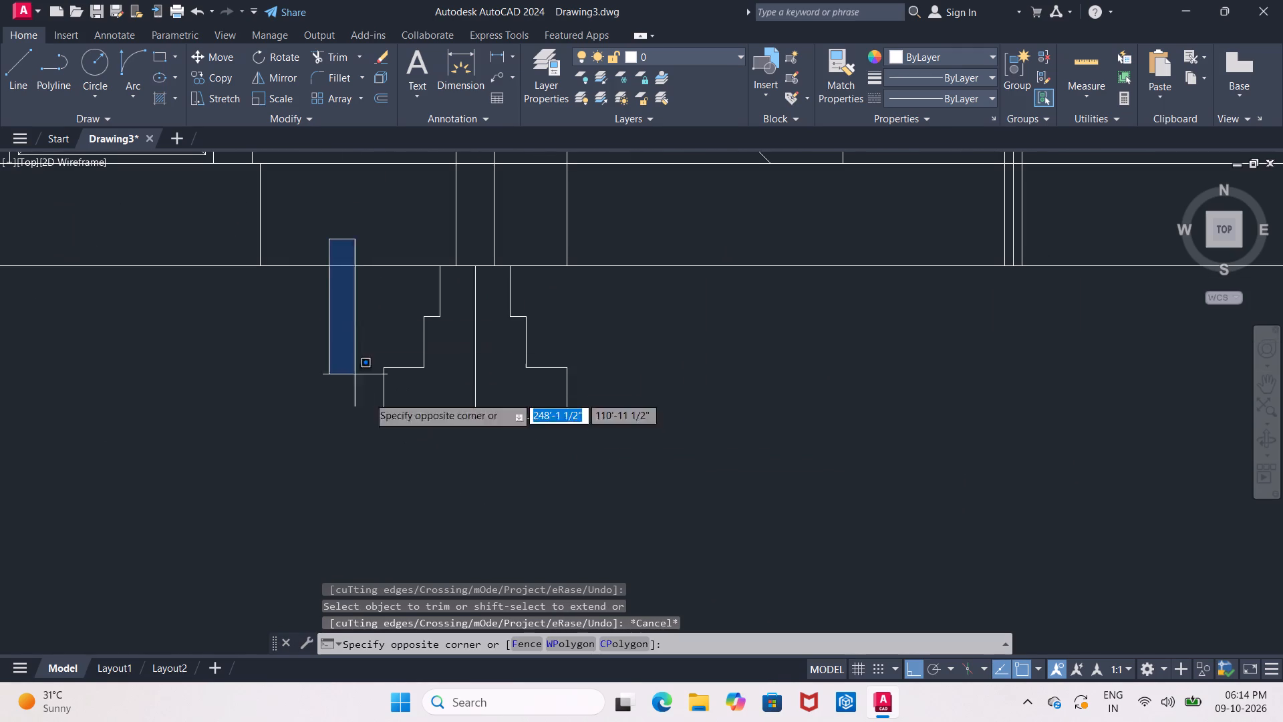
click(652, 474)
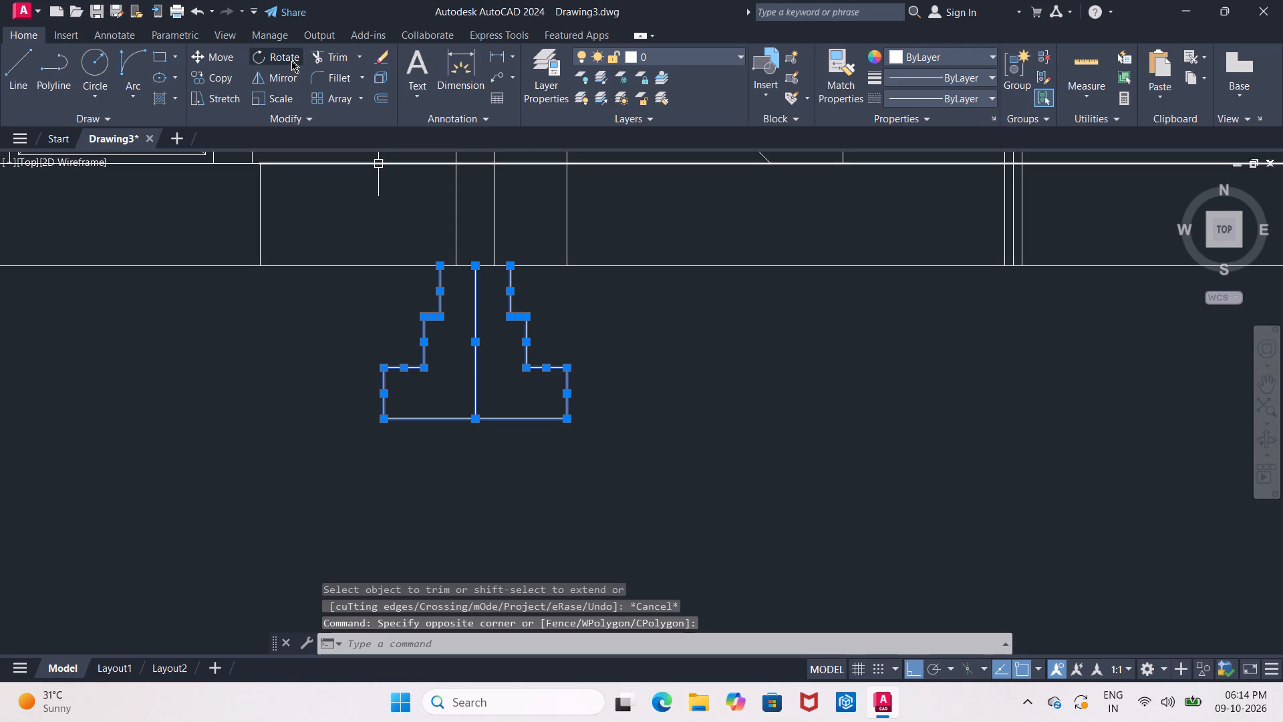
click(227, 80)
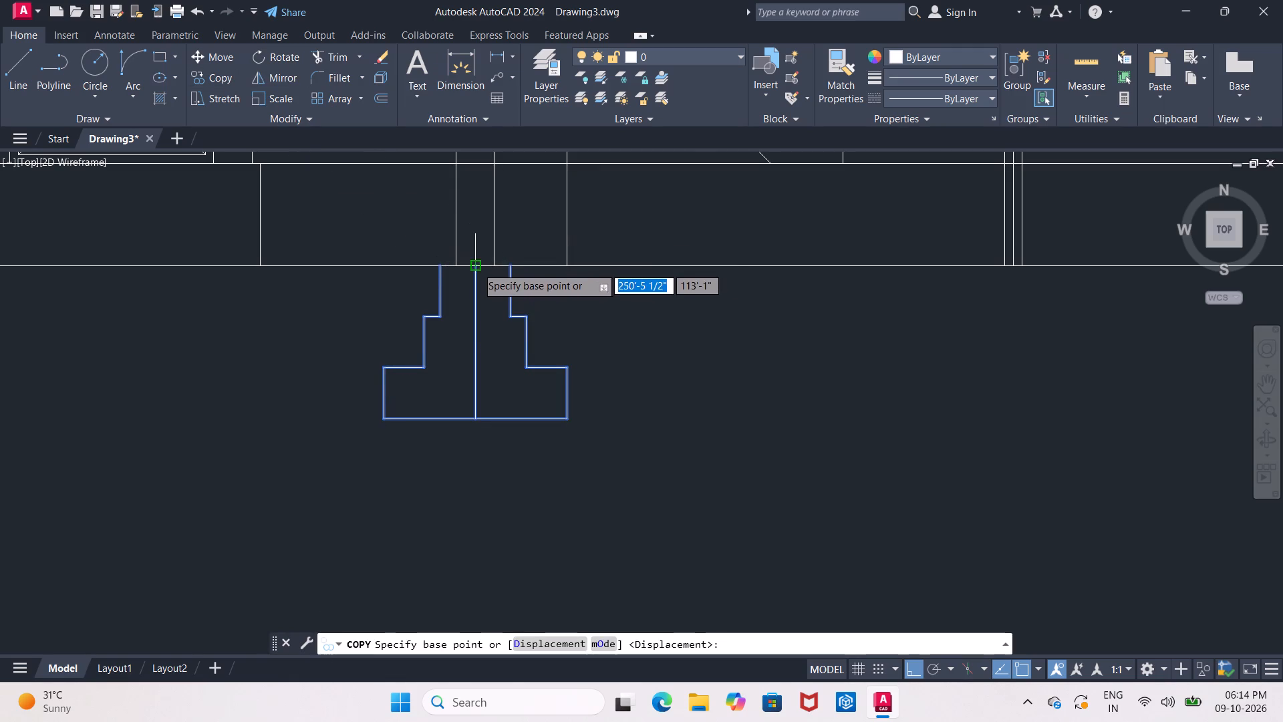
click(476, 267)
middle_drag(591, 265, 100, 302)
scroll(522, 324, up, 2)
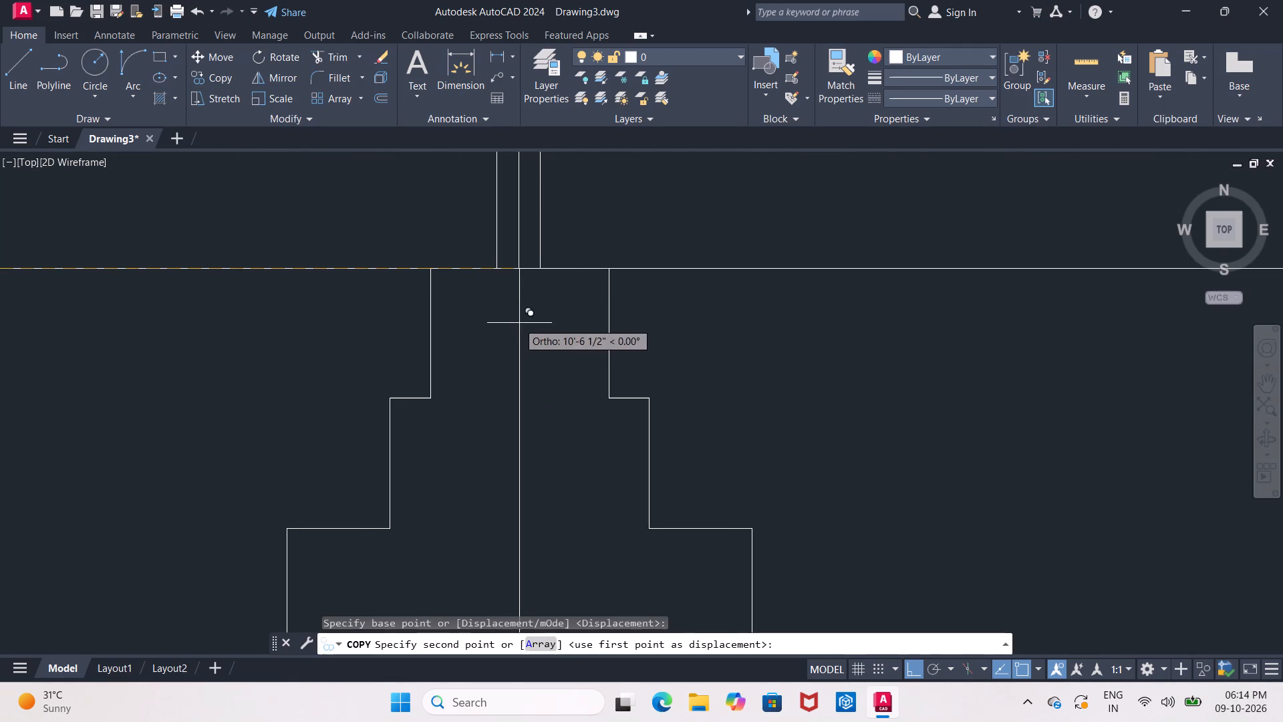
click(517, 269)
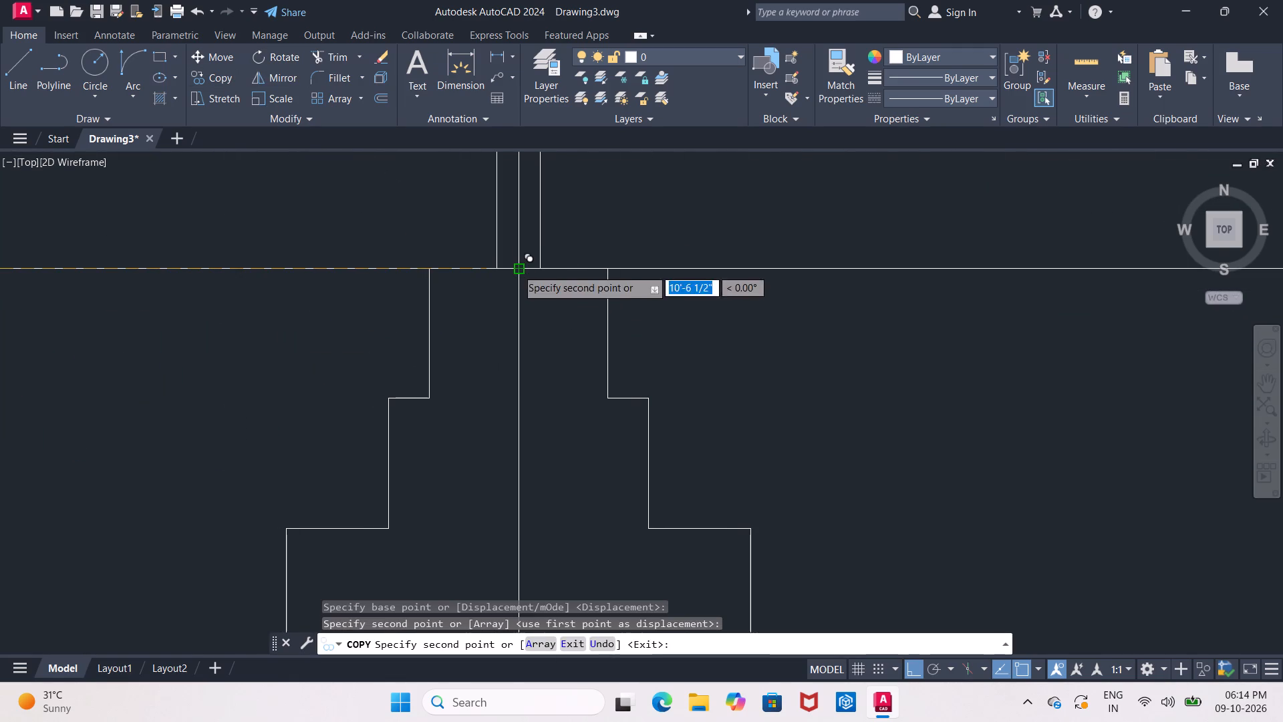
Place further copies of the stepped foundation centred under the wall between the doors and under the outer wall.
scroll(526, 278, down, 4)
middle_drag(604, 293, 423, 308)
scroll(511, 306, up, 1)
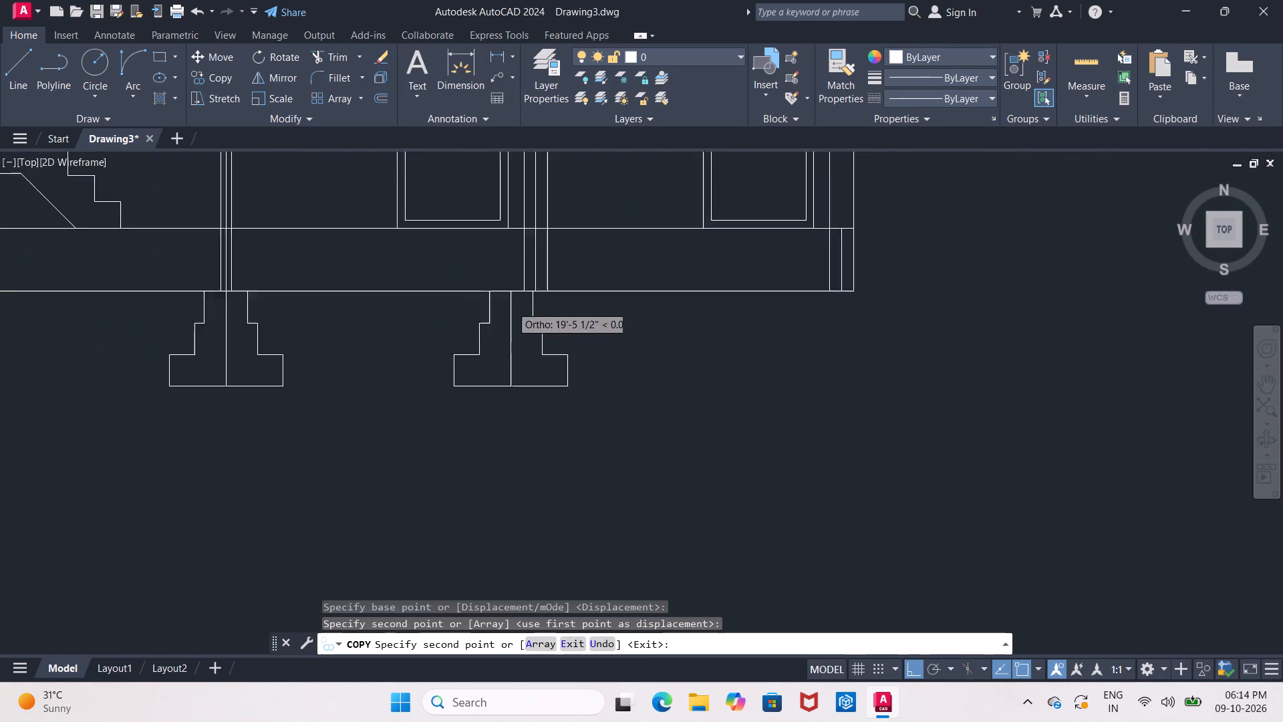
scroll(511, 306, up, 3)
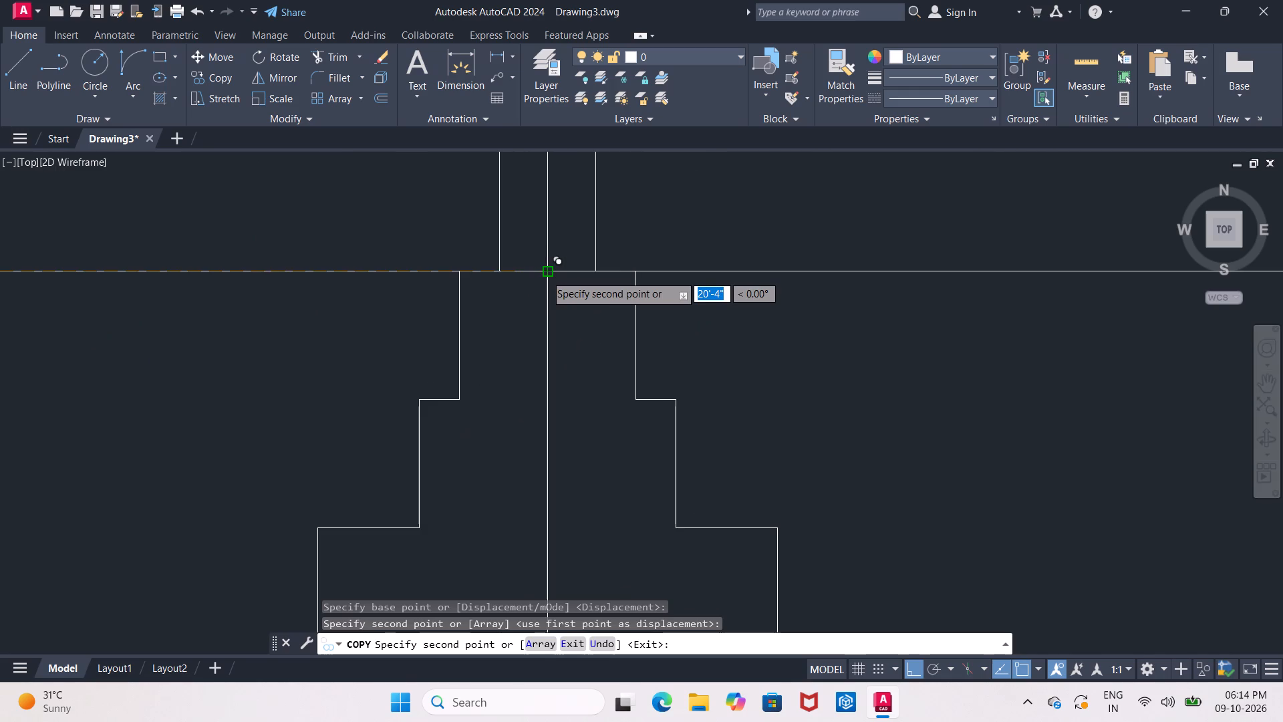
click(547, 273)
scroll(567, 292, down, 3)
middle_drag(631, 299, 400, 332)
scroll(541, 330, up, 2)
scroll(603, 320, up, 1)
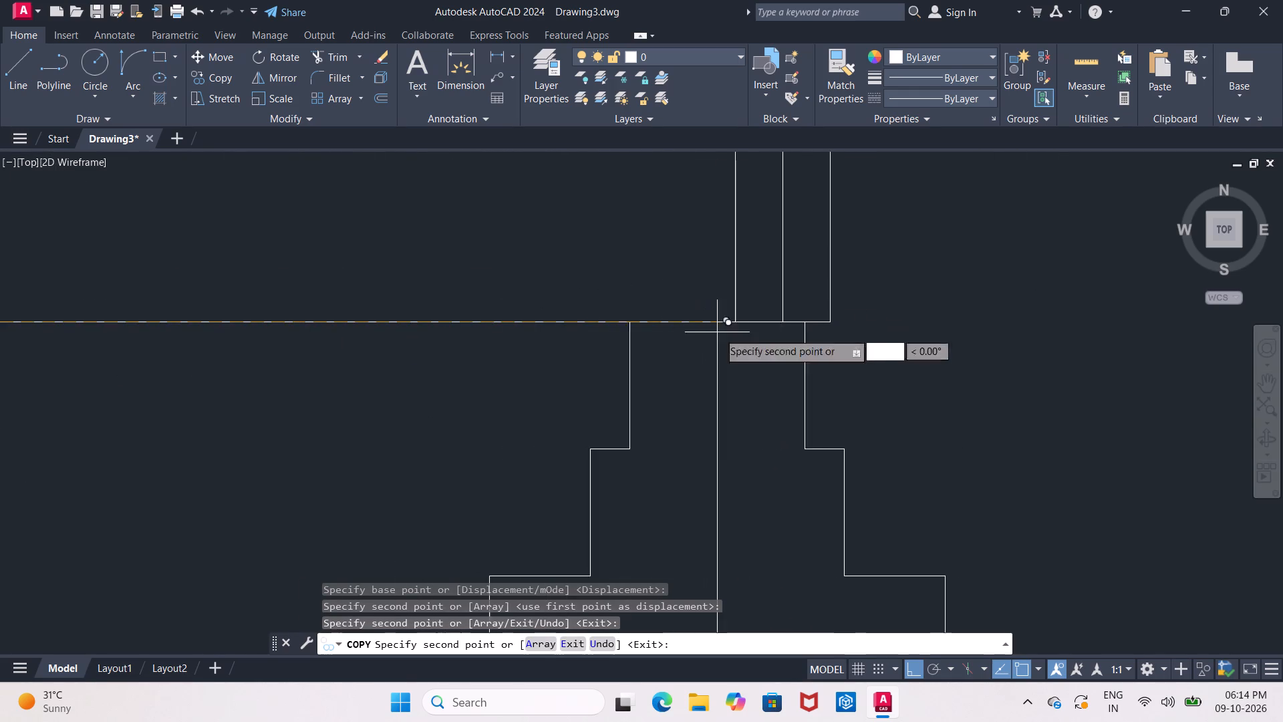
click(782, 323)
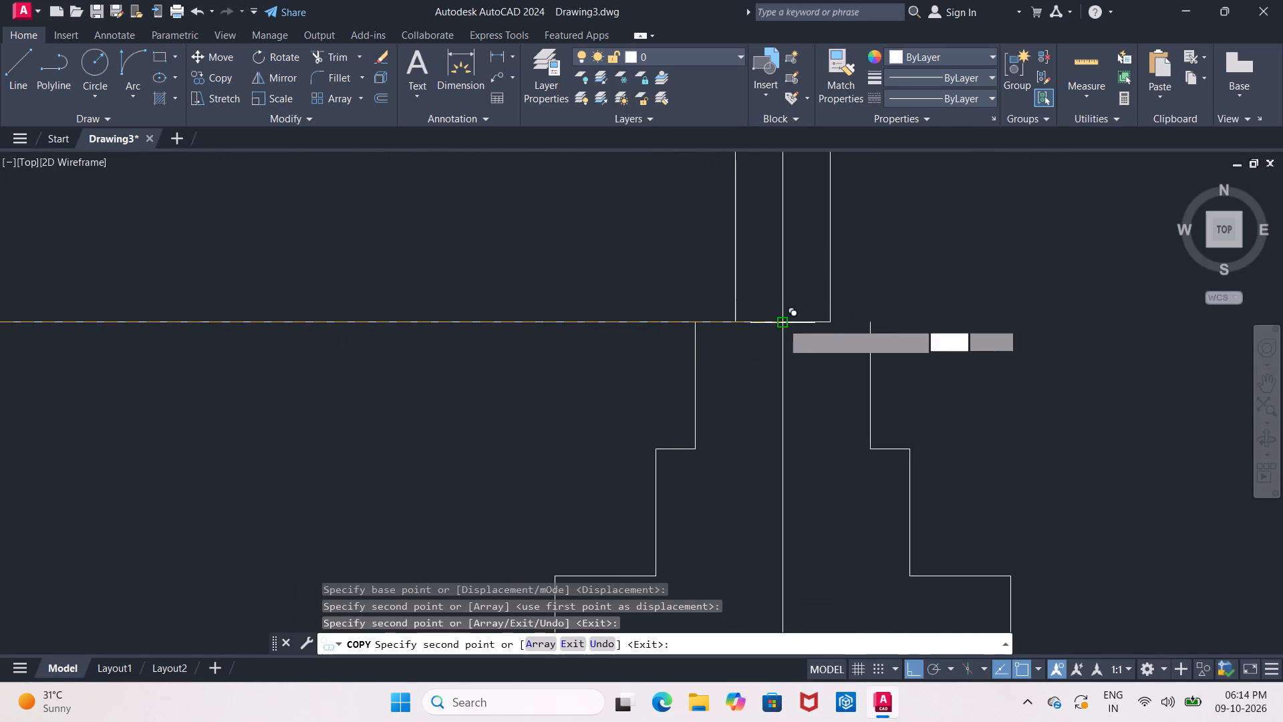
key(Escape)
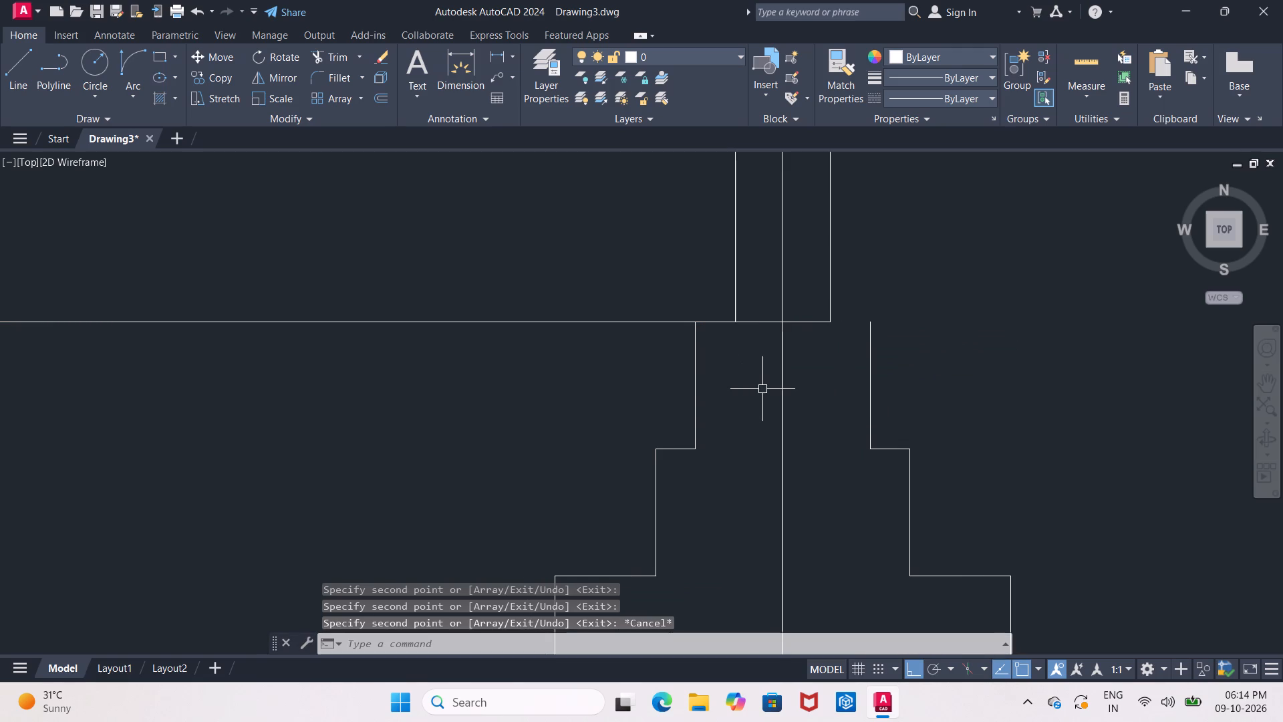
Extend the plinth base line to the outer face of the last stepped foundation.
key(e)
key(x)
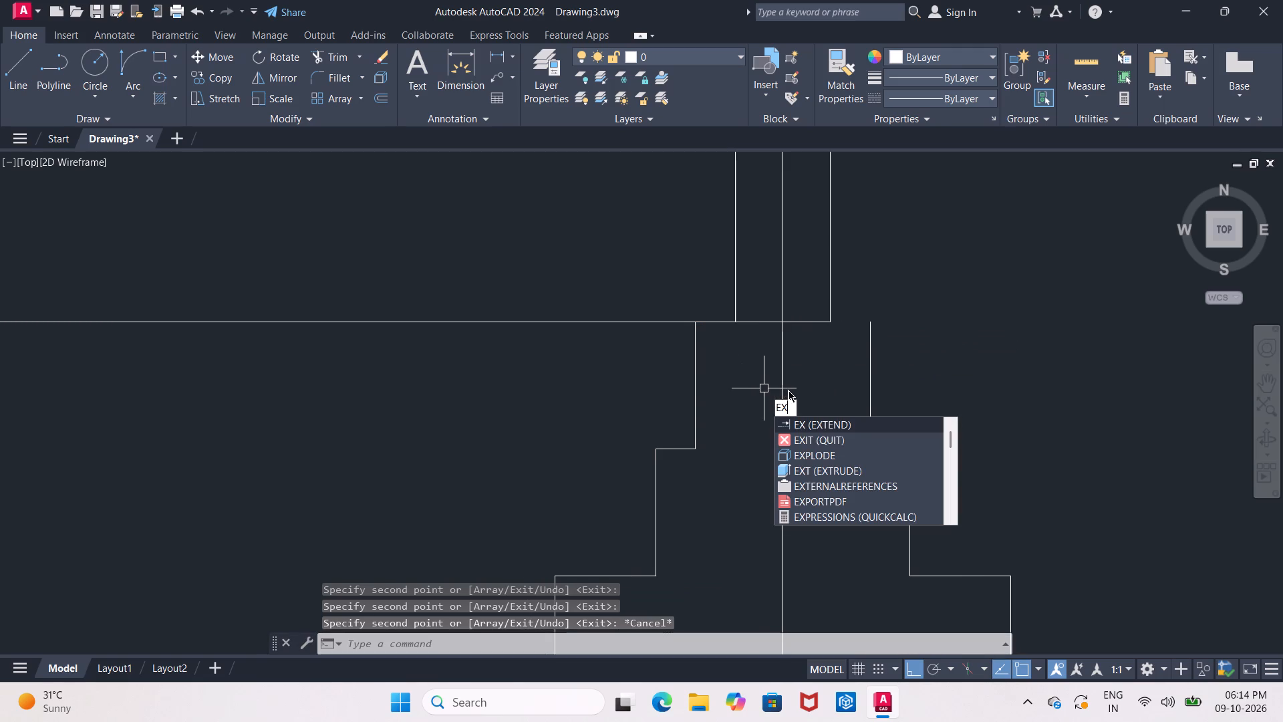
click(846, 422)
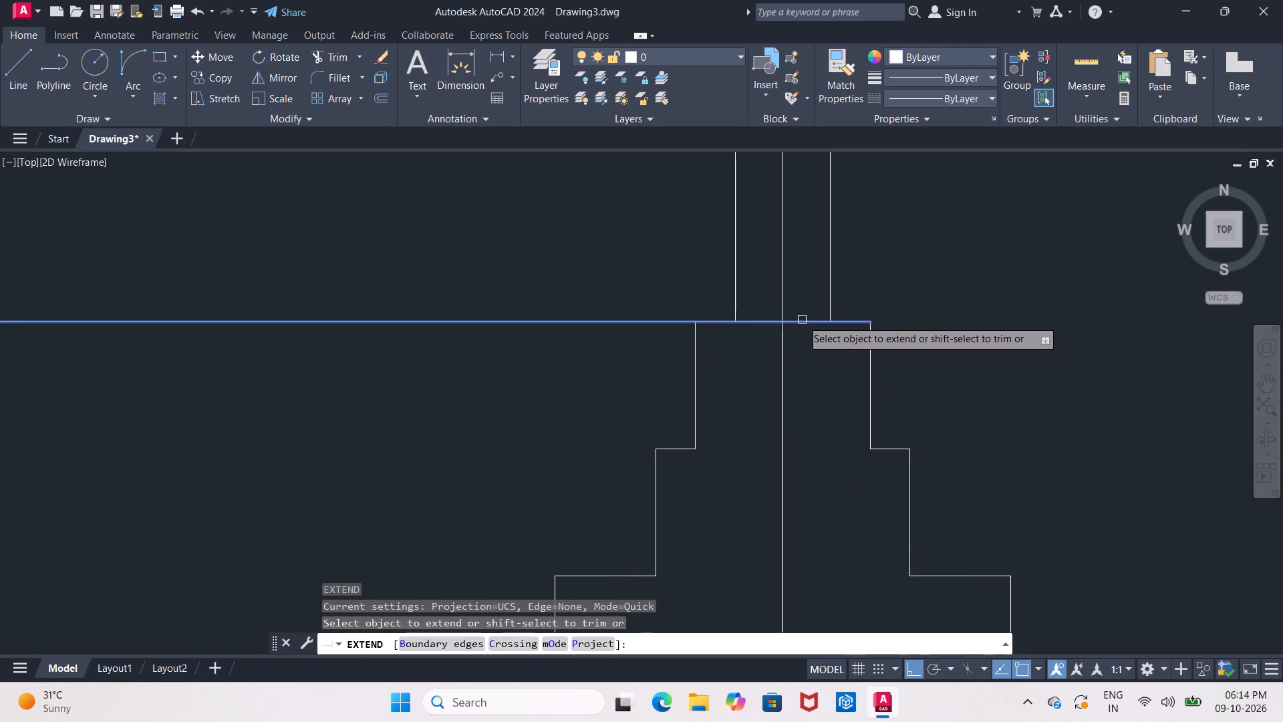
click(802, 320)
scroll(821, 350, down, 5)
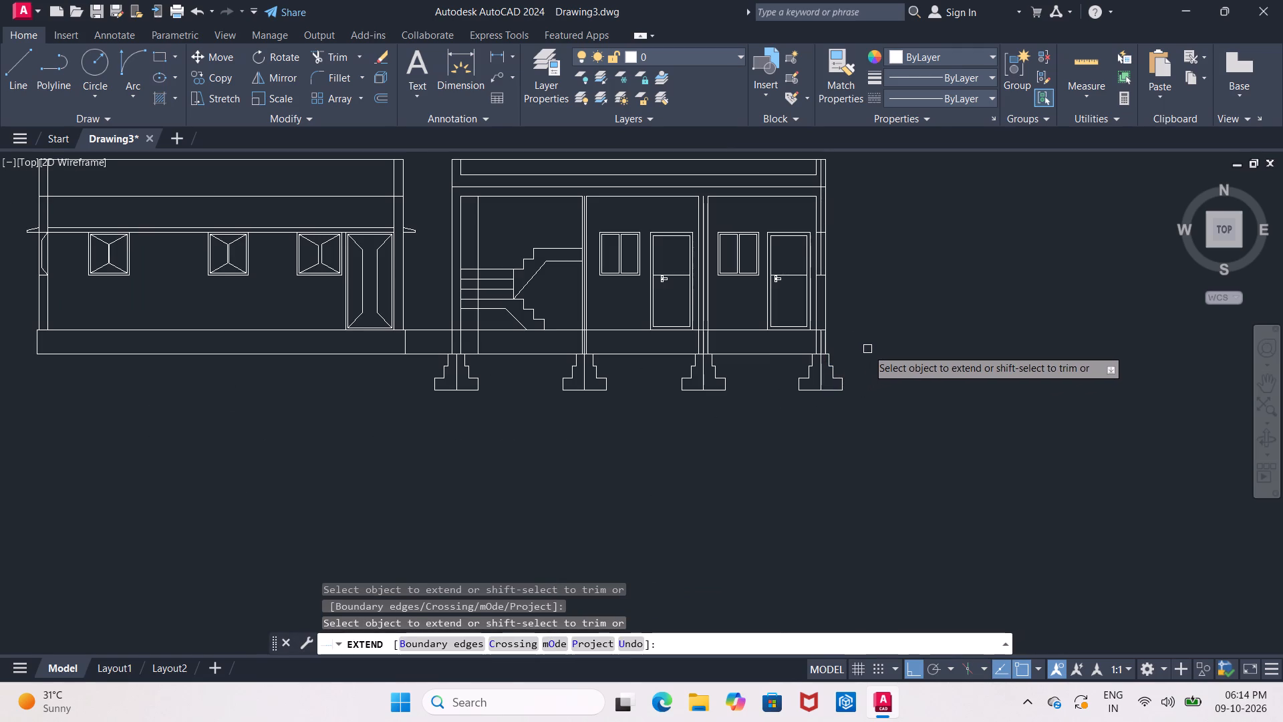
scroll(843, 383, up, 1)
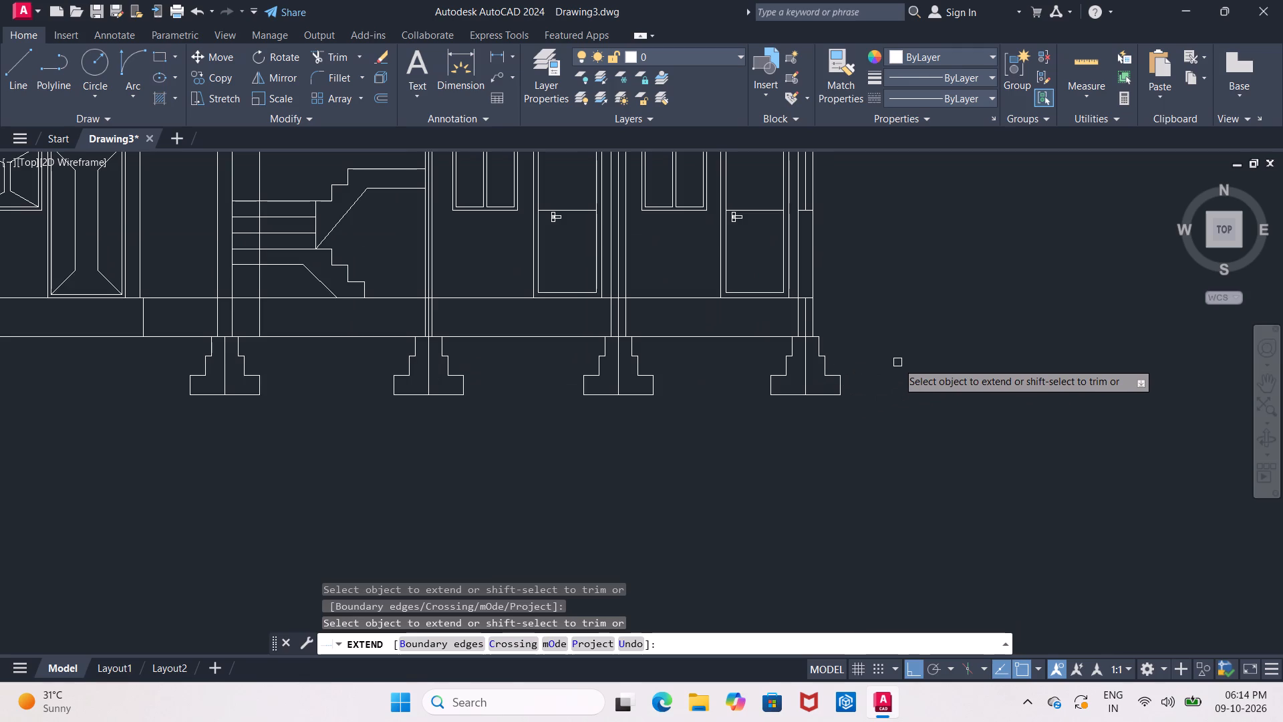
scroll(893, 360, up, 1)
middle_drag(893, 360, 913, 300)
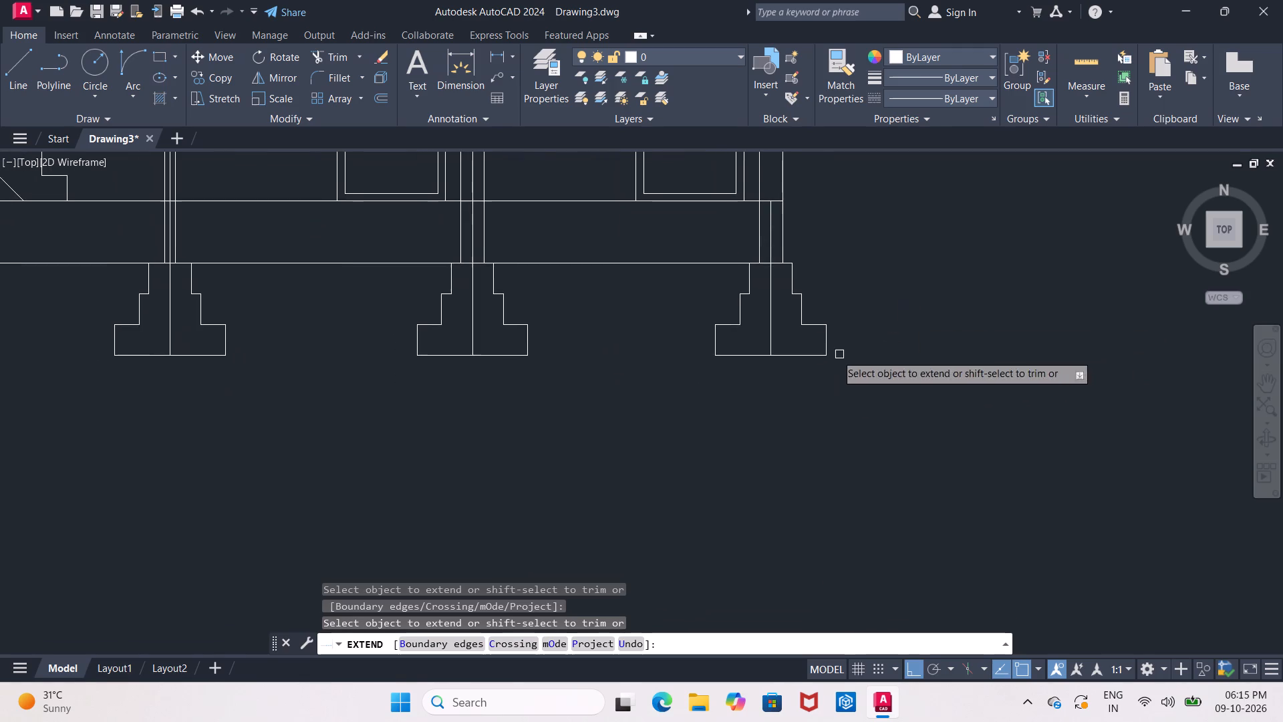
key(Escape)
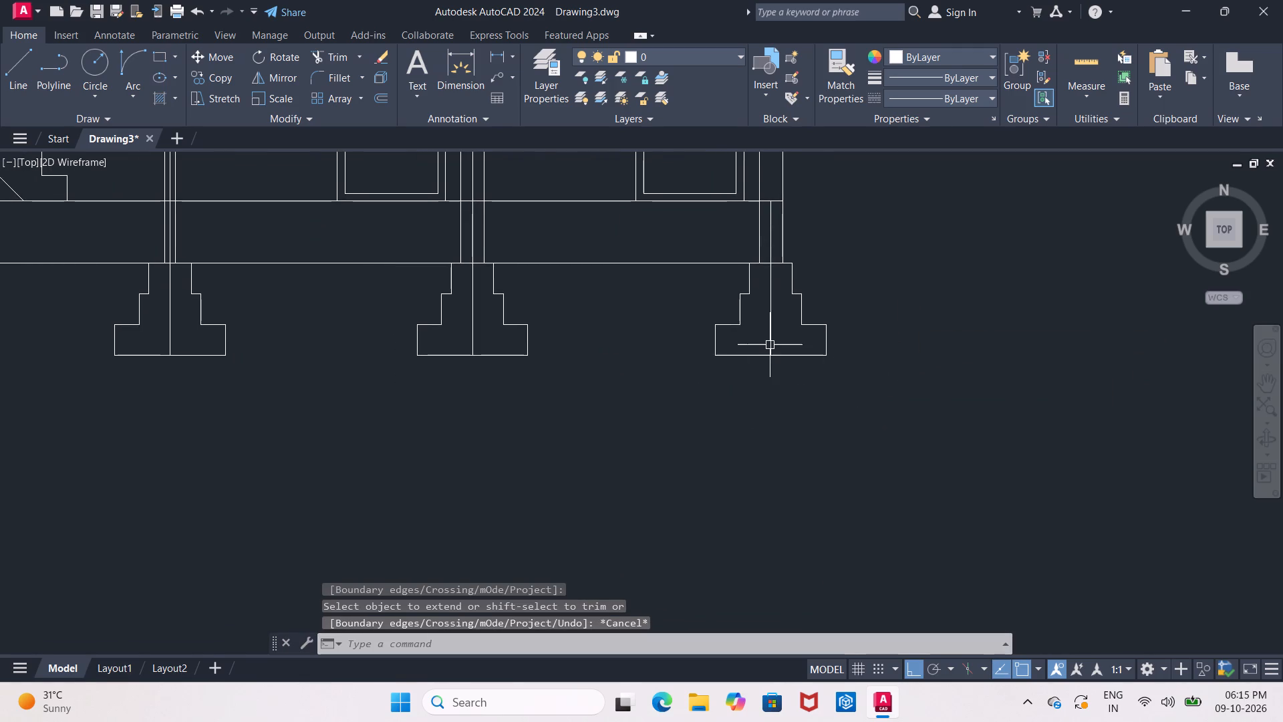
Erase the vertical centre lines inside all four stepped foundations.
click(769, 345)
click(469, 343)
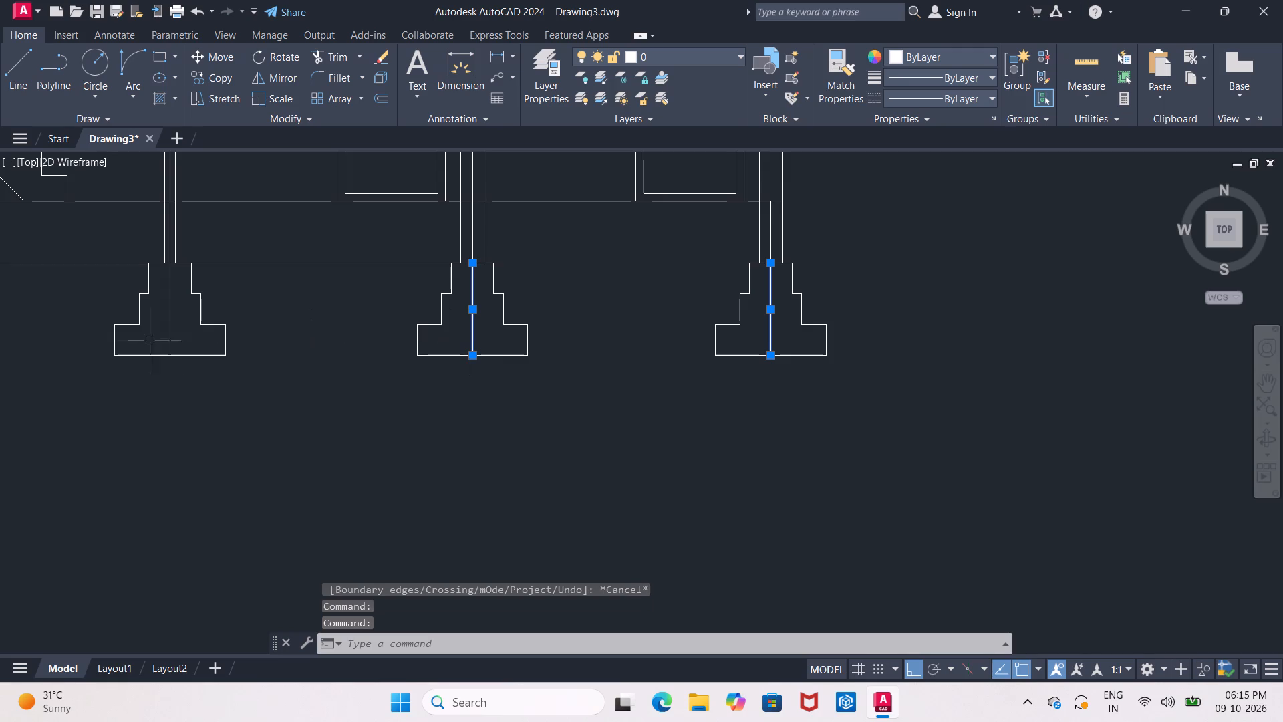
click(170, 340)
middle_drag(171, 338, 526, 315)
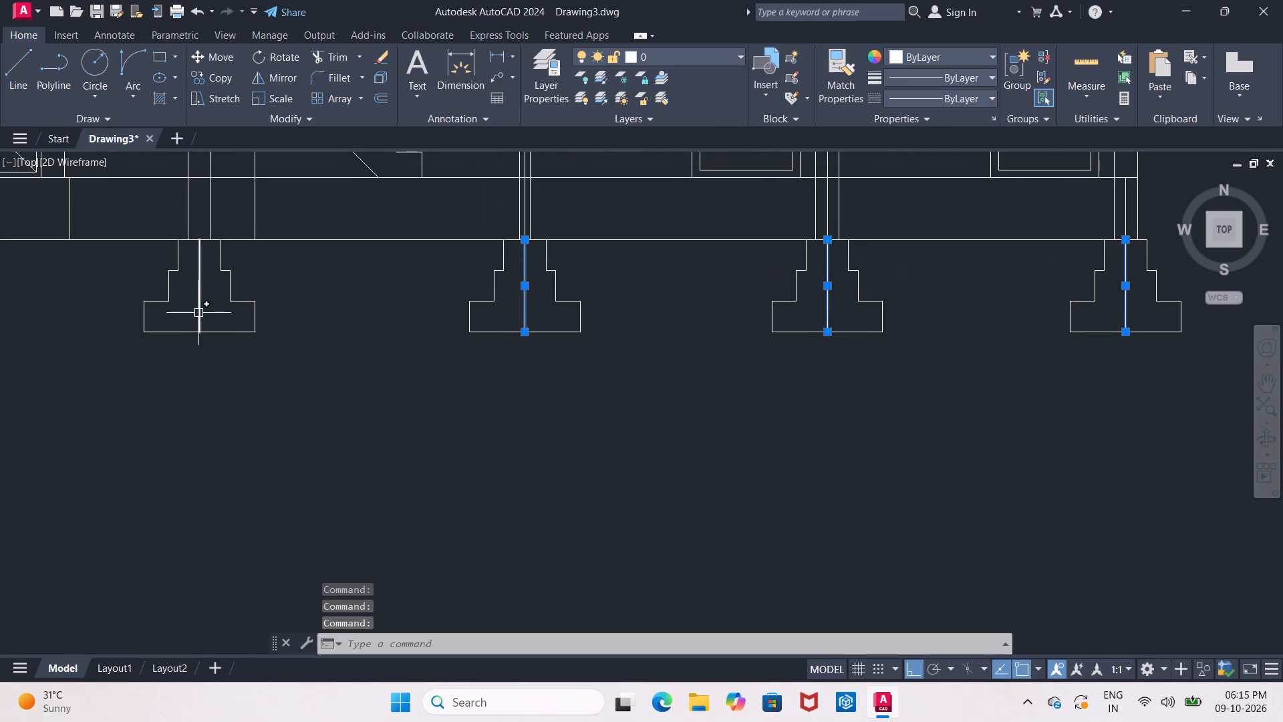
click(198, 313)
key(Delete)
Trim the centre lines within the plinth band at the thin wall, the wall between the doors and the outer wall.
middle_drag(267, 277, 301, 378)
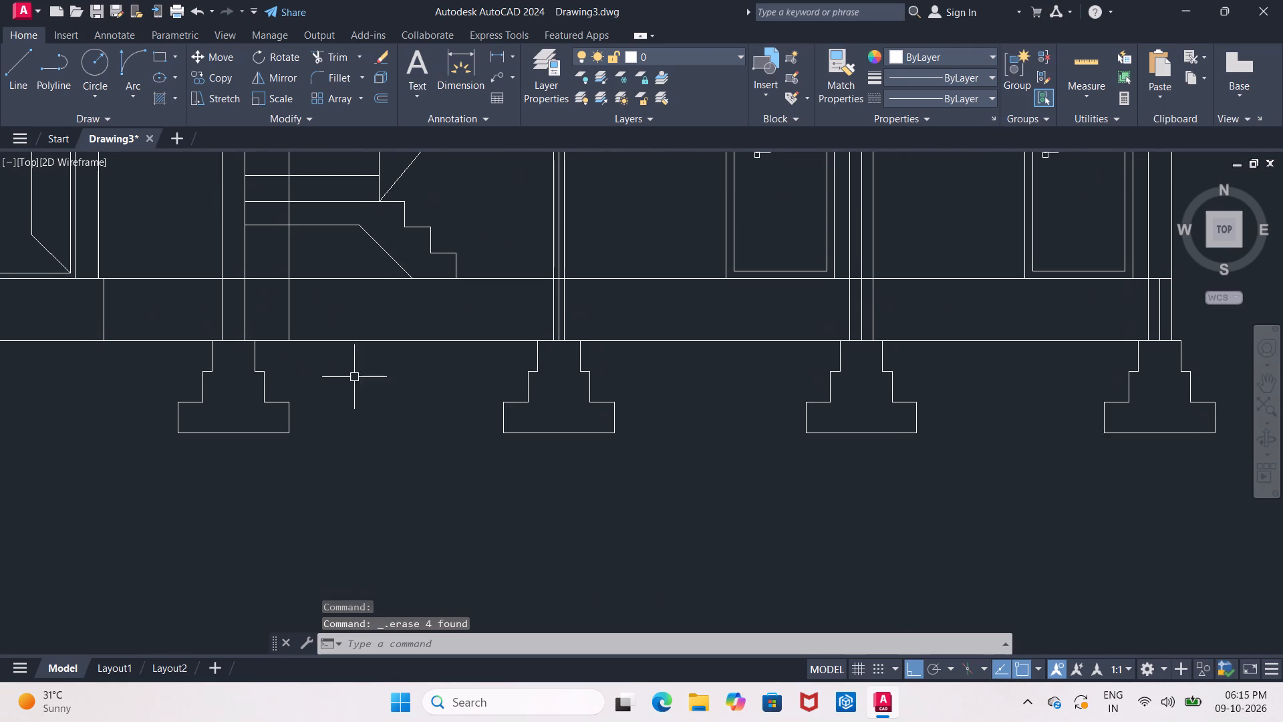
scroll(392, 365, up, 1)
middle_drag(360, 366, 251, 372)
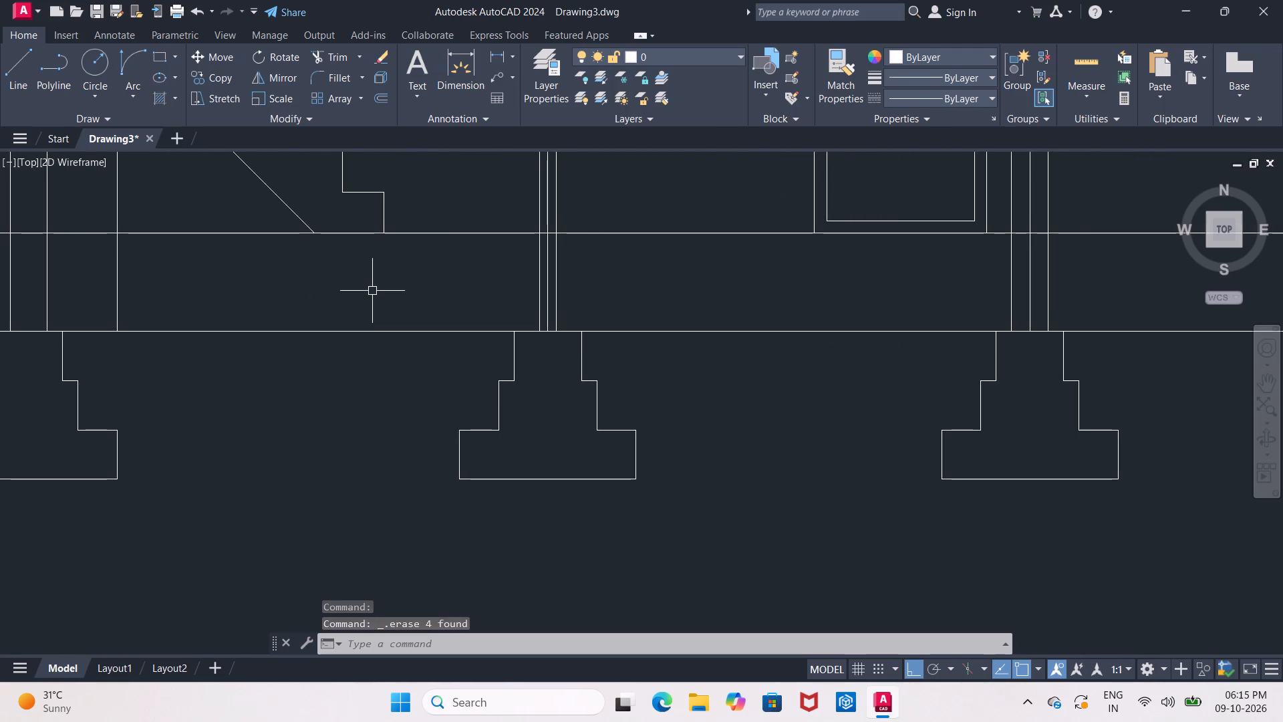
text(TR)
key(Return)
key(Return)
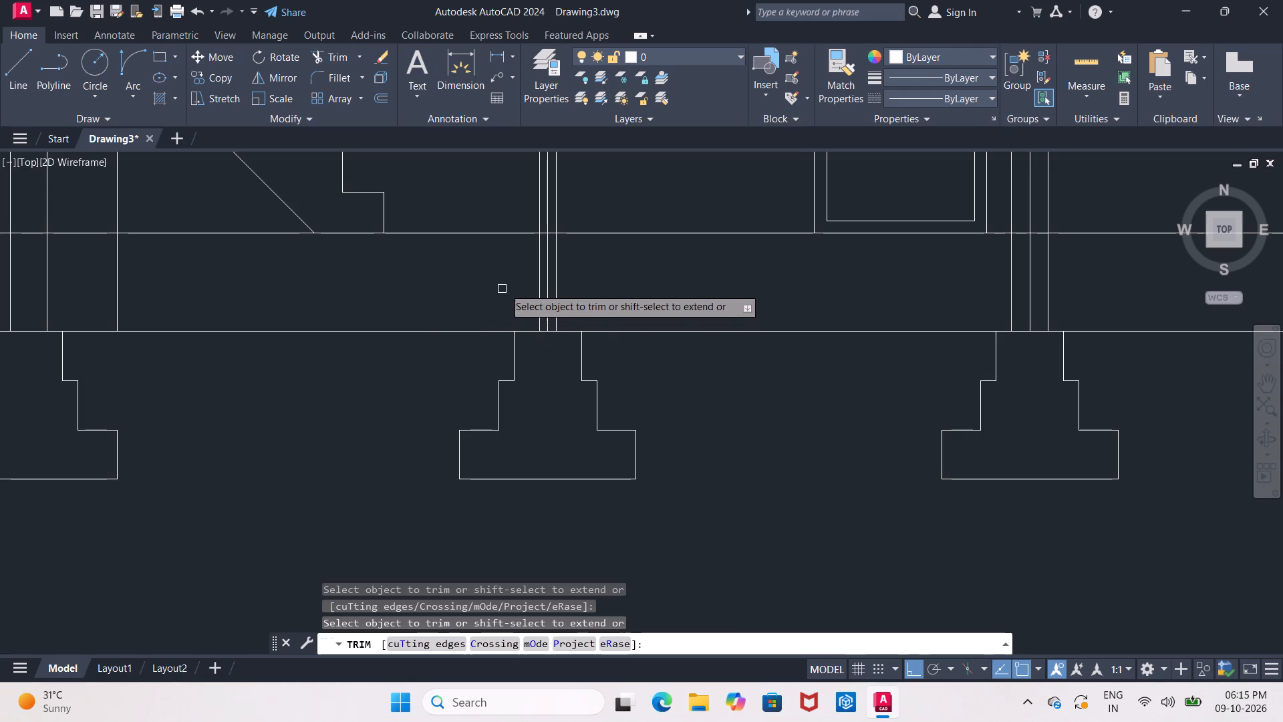
click(550, 288)
middle_drag(762, 252, 416, 299)
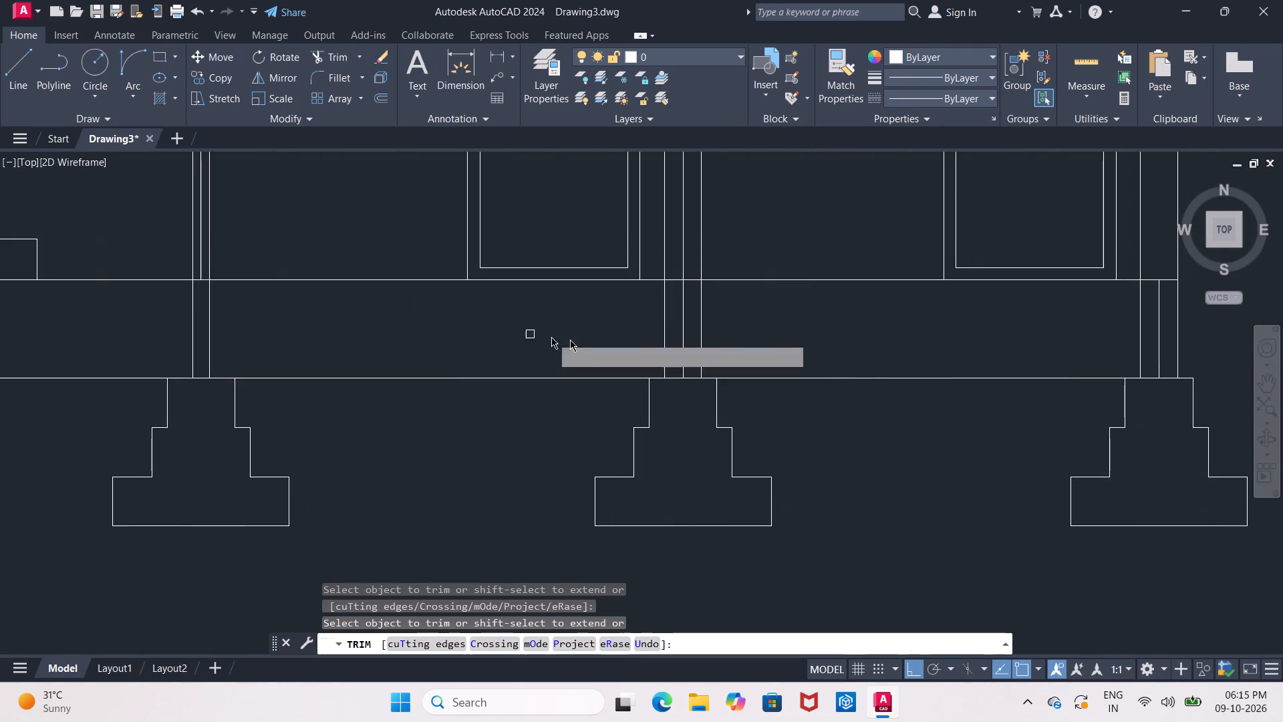
click(685, 346)
middle_drag(657, 348, 487, 353)
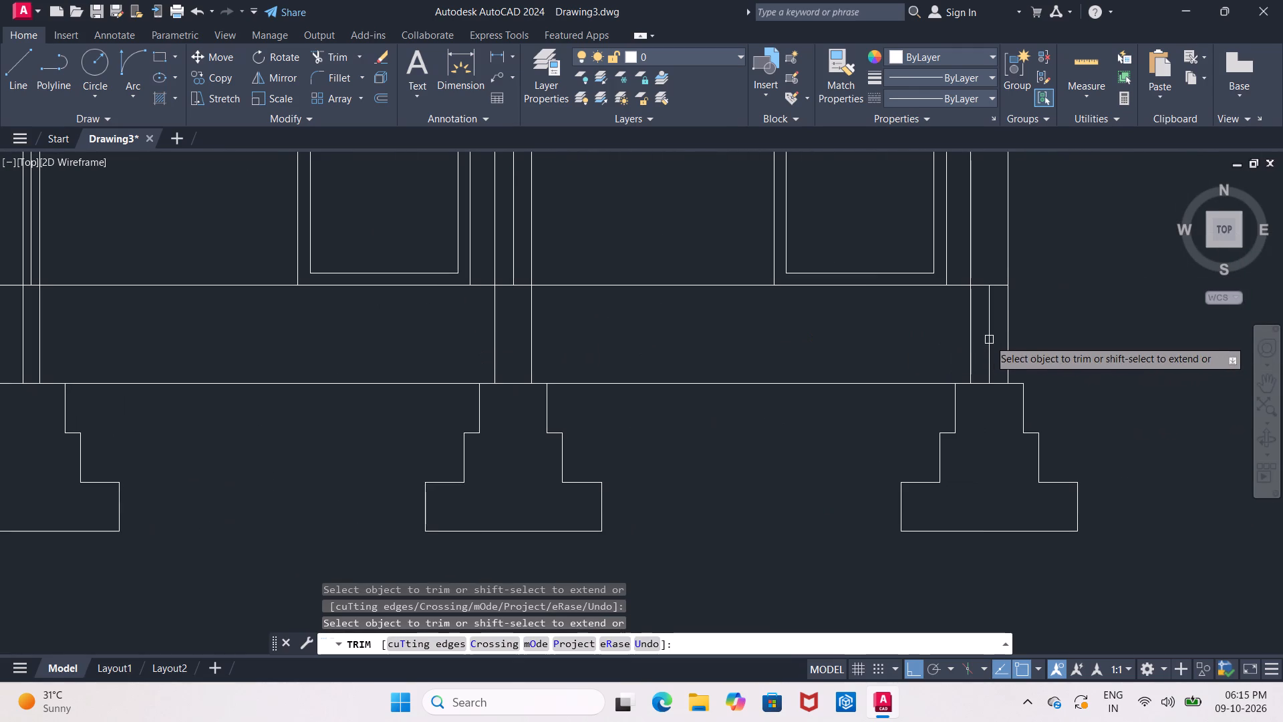
click(989, 340)
Trim the remaining centre lines above floor level in the wall between the doors and the thin wall.
middle_drag(743, 358, 791, 412)
scroll(789, 410, down, 2)
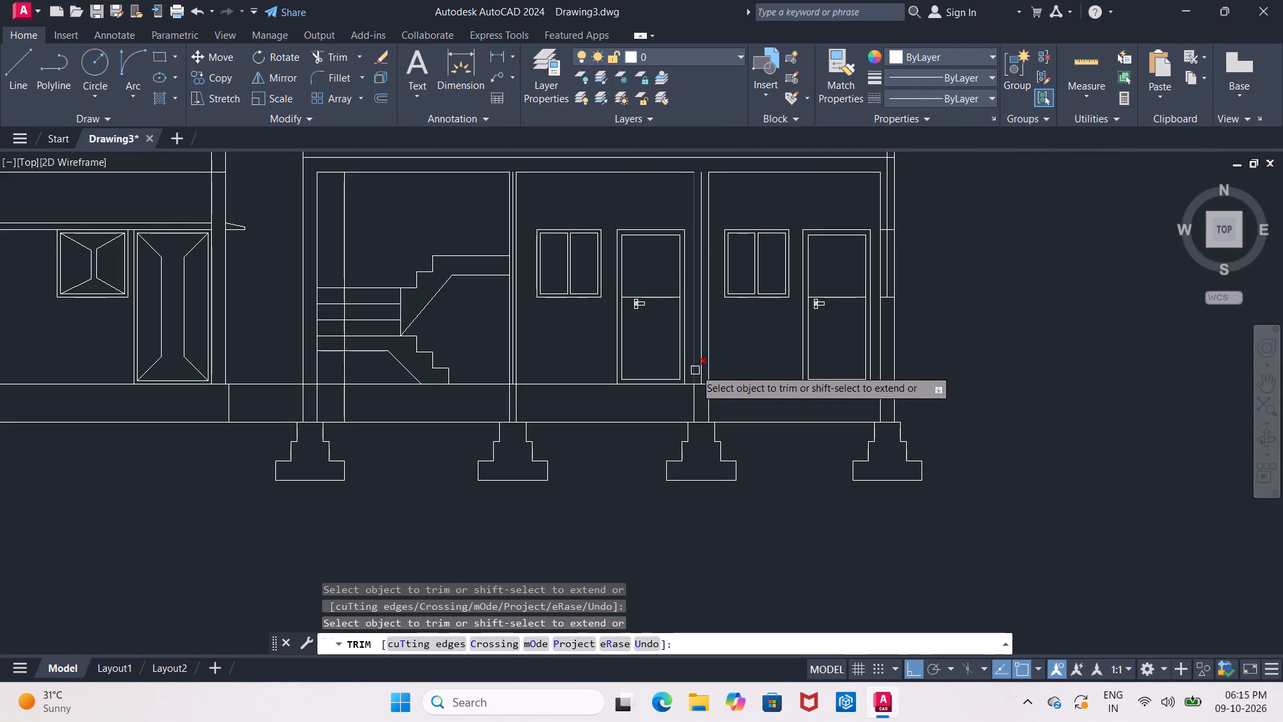
click(702, 371)
scroll(511, 372, up, 2)
click(509, 373)
scroll(513, 373, down, 3)
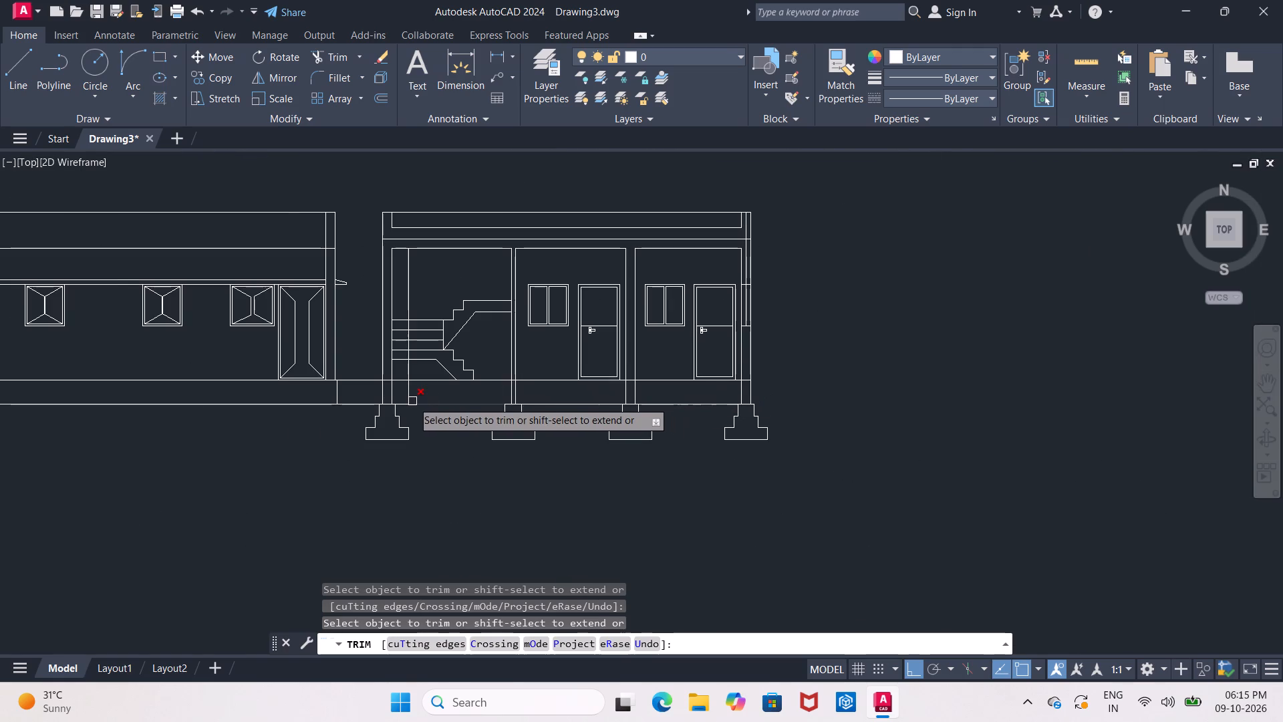
scroll(425, 404, up, 1)
key(Escape)
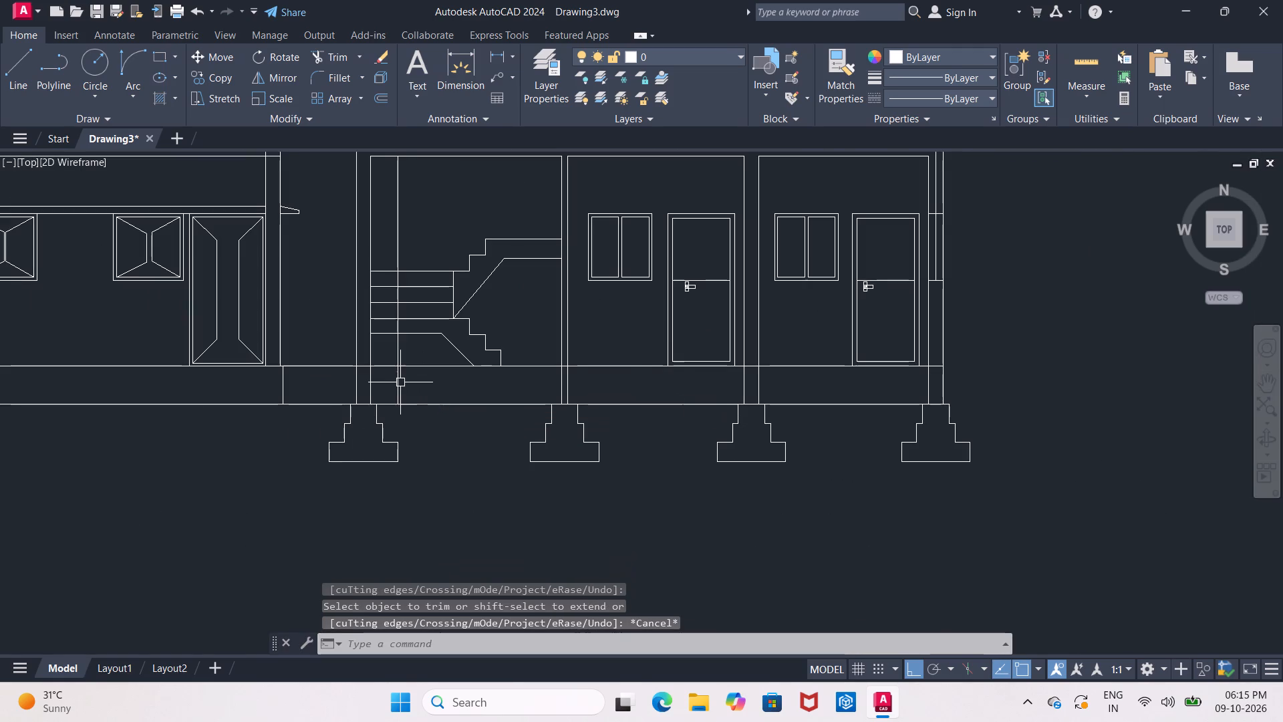
Erase the vertical construction line running through the staircase beside the first wall.
click(400, 382)
key(Delete)
middle_drag(461, 433, 569, 423)
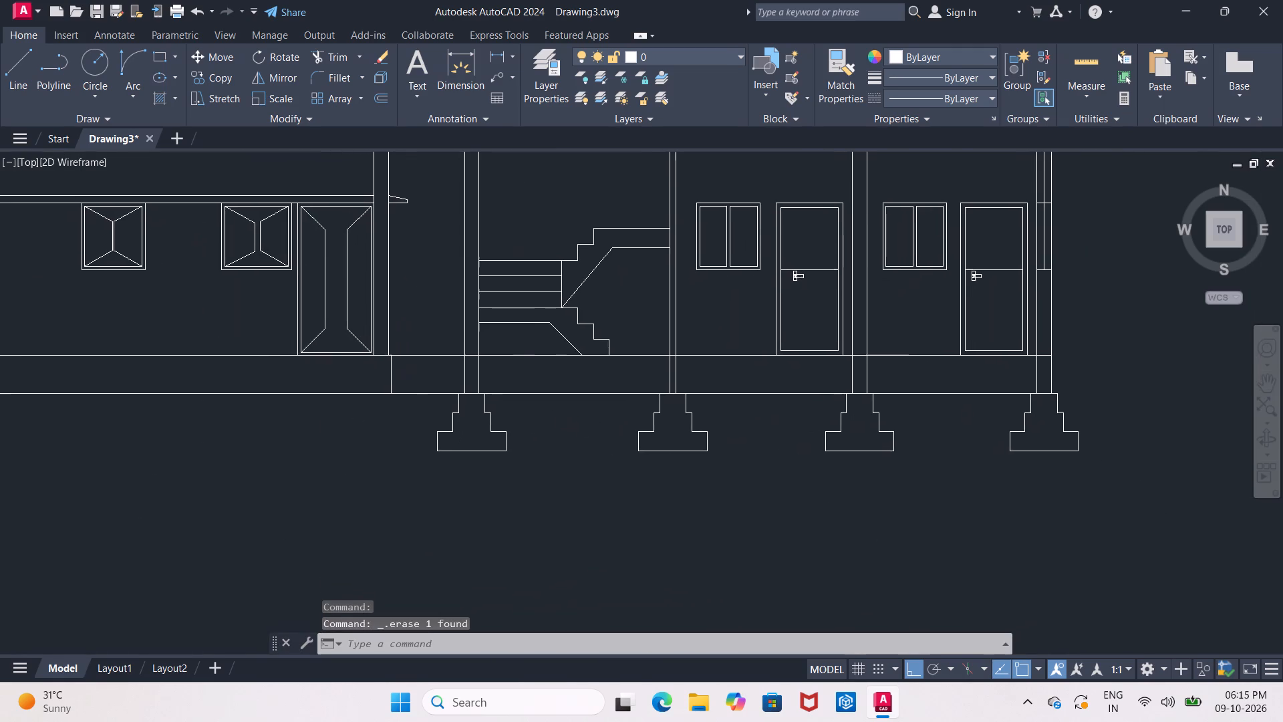
Trim the floor and plinth base lines spanning the gap between the front elevation and the section.
text(TR)
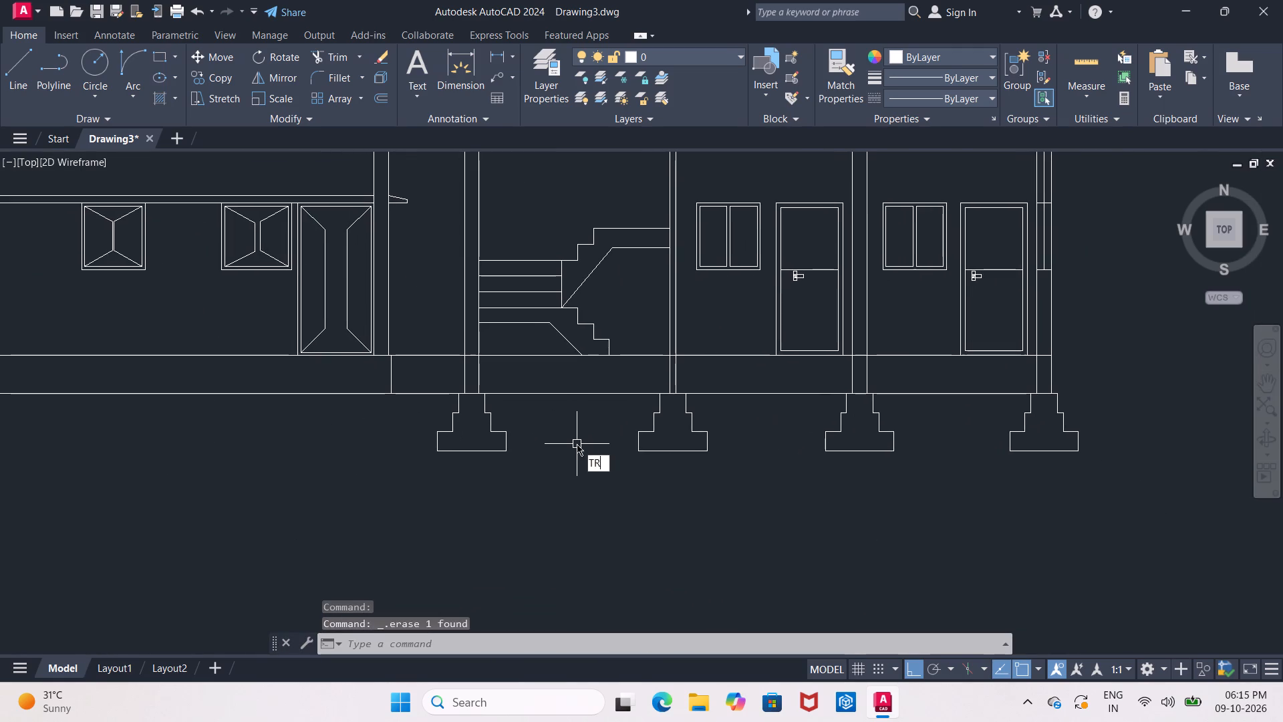
key(Return)
key(Return)
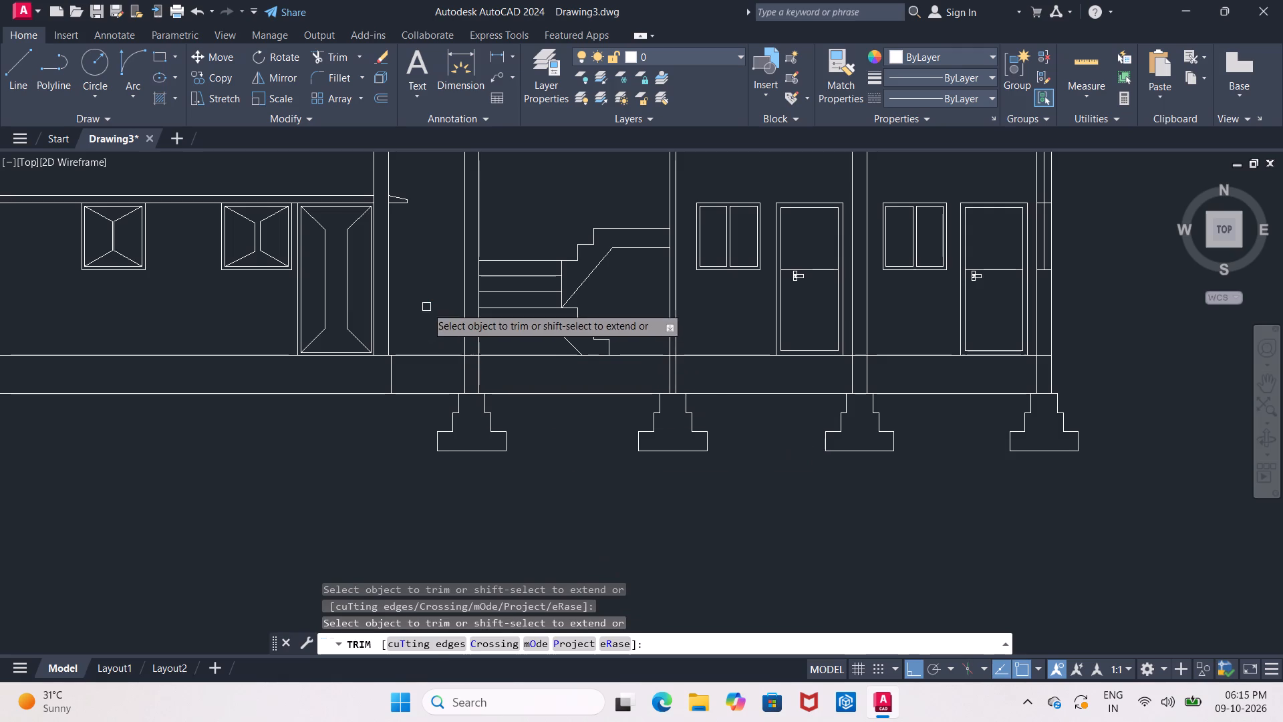
drag(426, 307, 429, 455)
scroll(429, 452, down, 1)
middle_drag(428, 455, 370, 454)
middle_drag(672, 486, 606, 517)
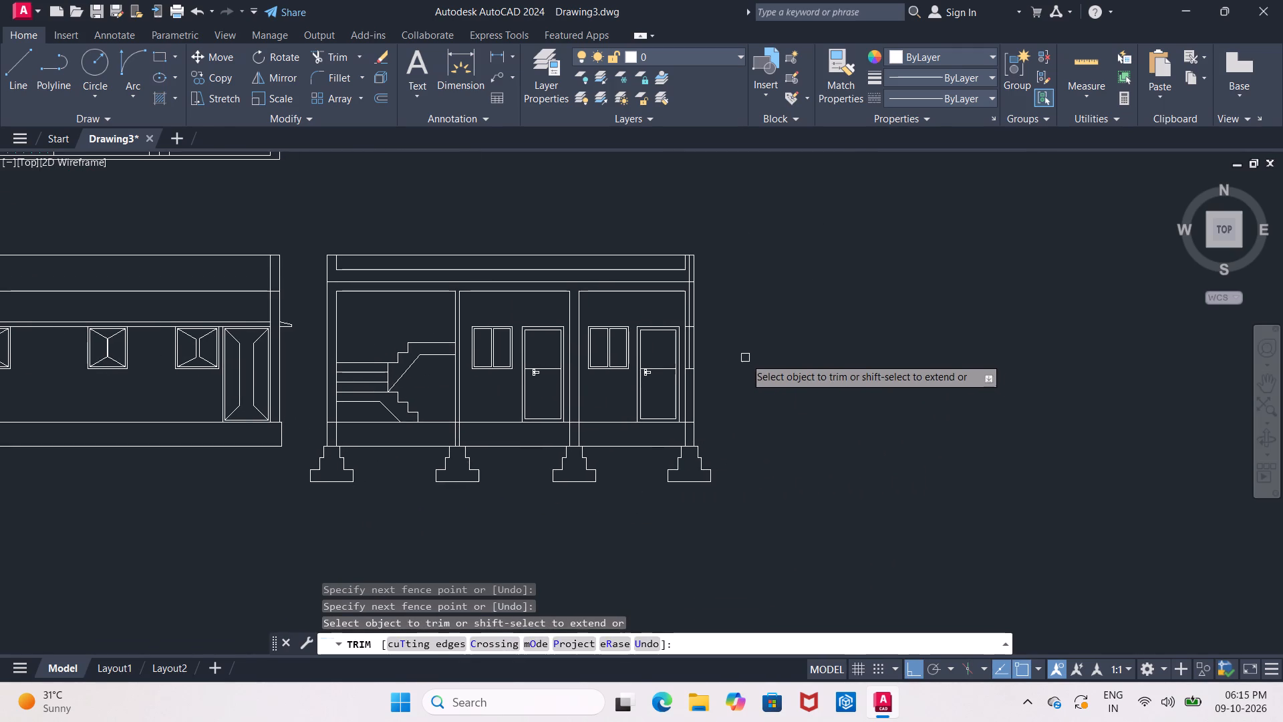
Trim the outer wall's centre line above the window and through the slab and parapet.
scroll(743, 357, up, 2)
middle_drag(677, 347, 700, 453)
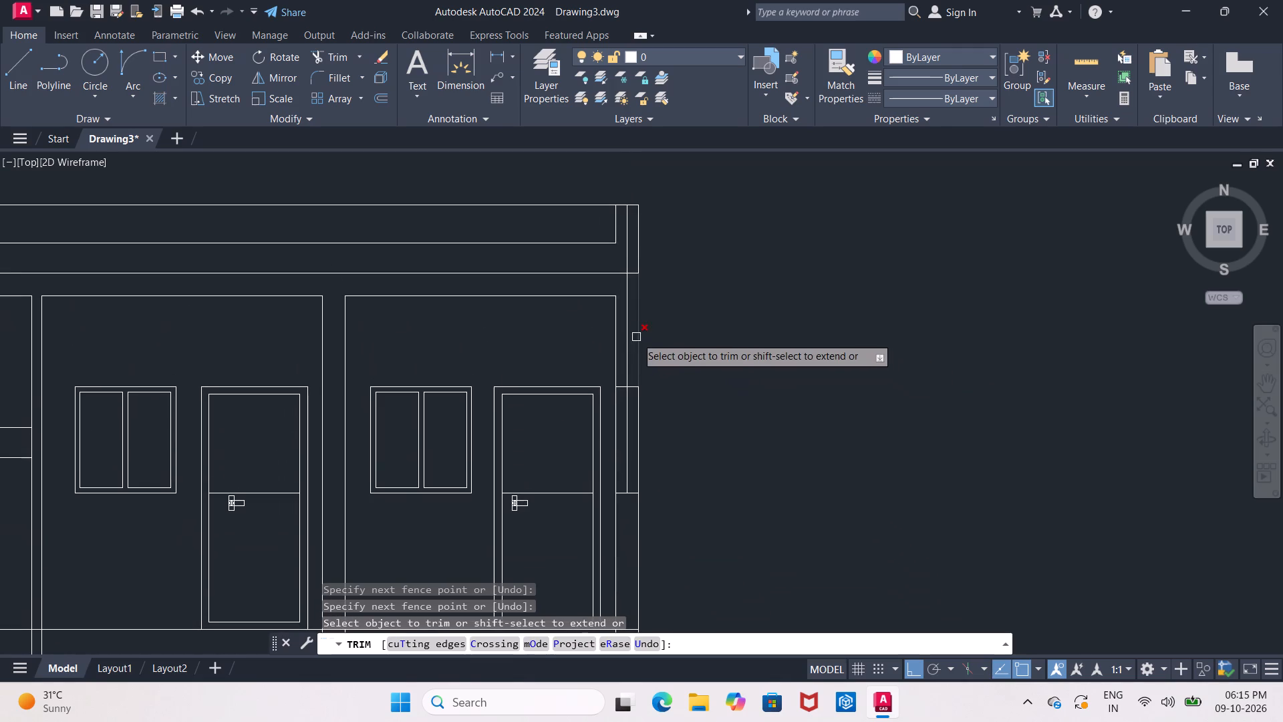
click(627, 344)
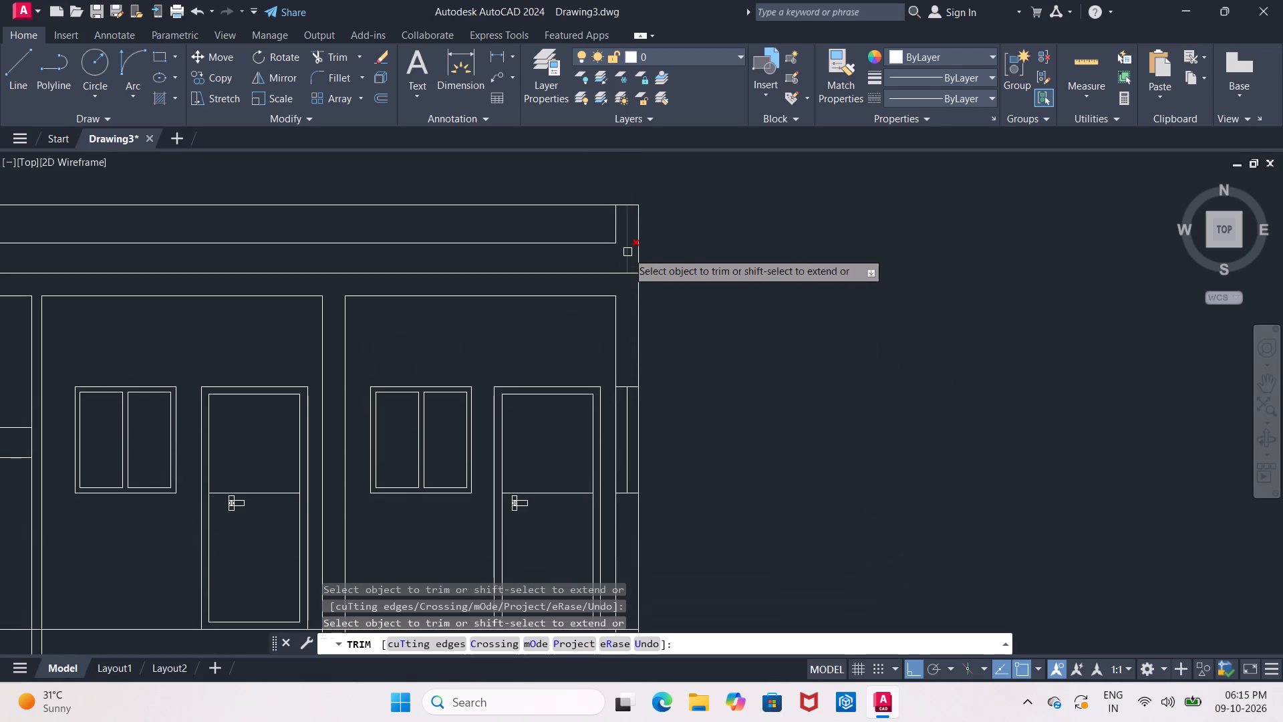
click(627, 255)
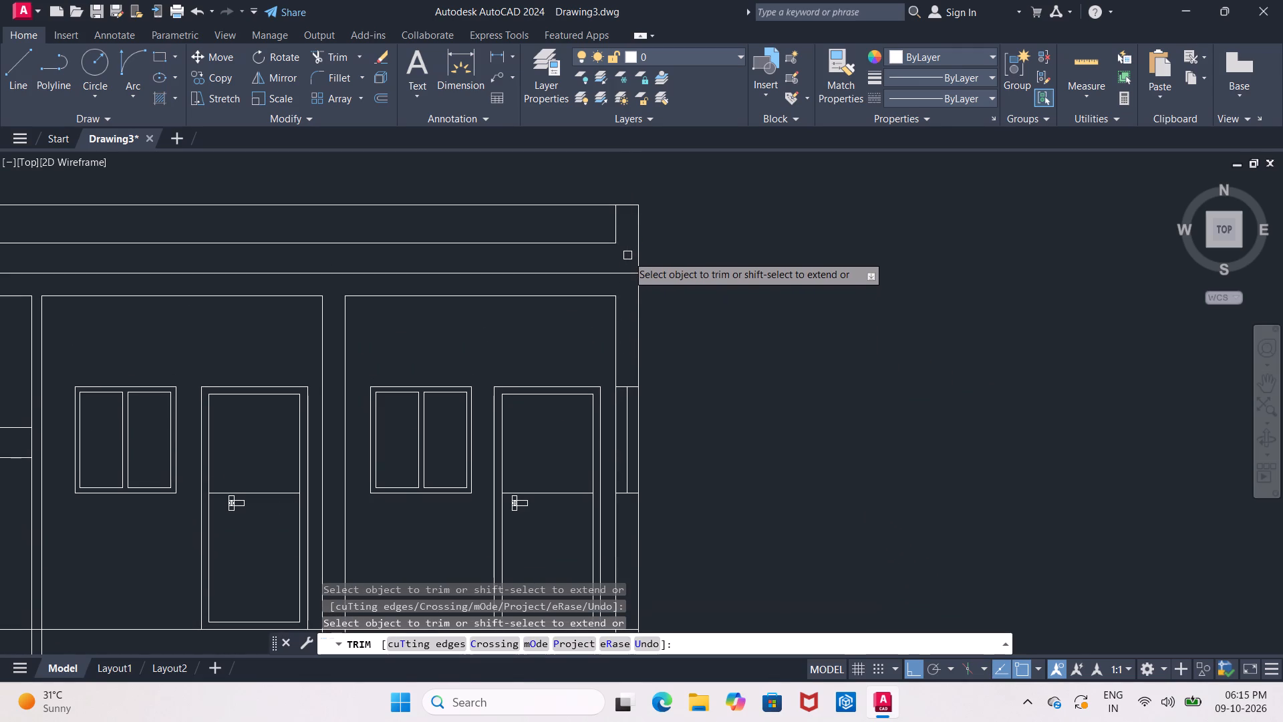
middle_drag(724, 271, 764, 247)
scroll(766, 251, down, 2)
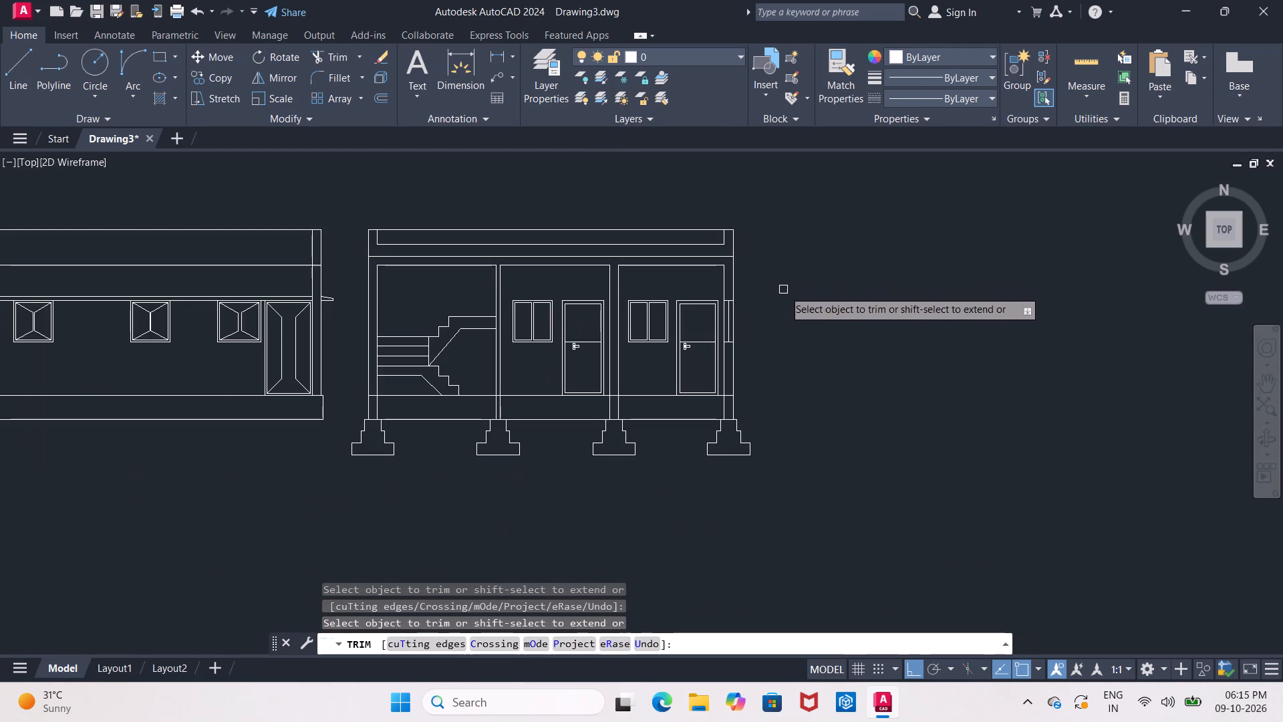
middle_drag(790, 348, 790, 297)
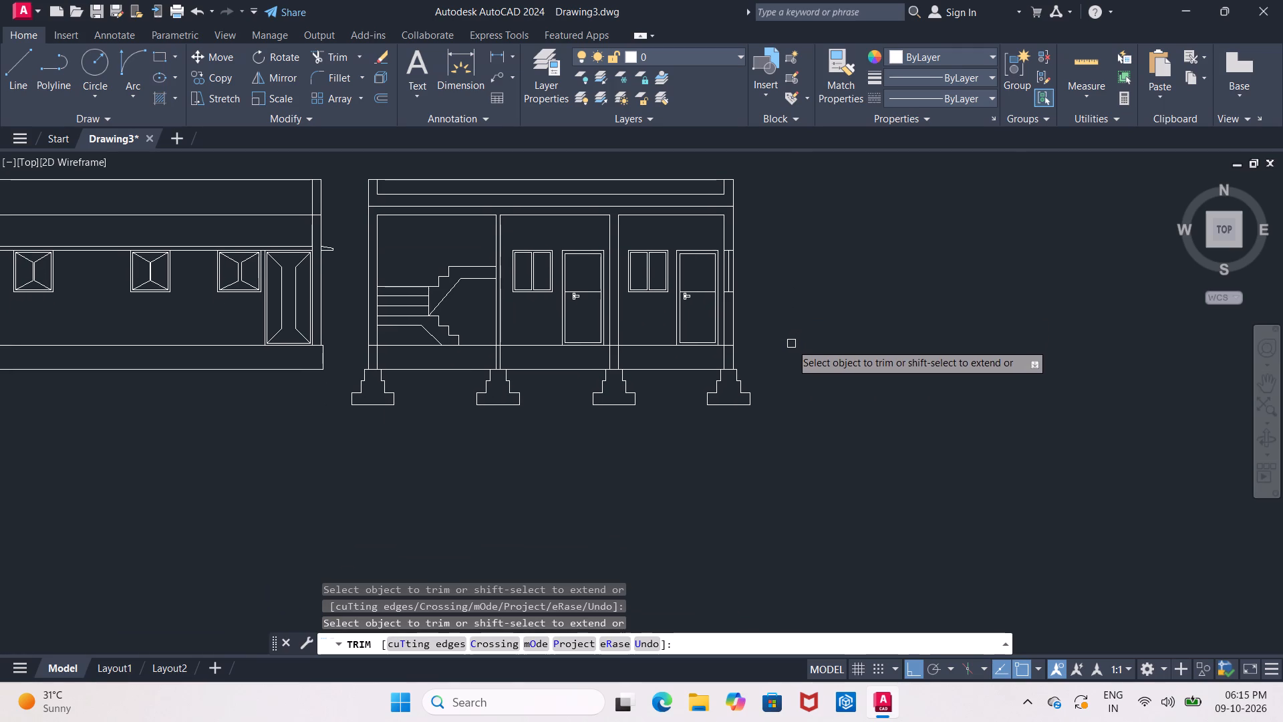
middle_drag(791, 344, 853, 314)
scroll(854, 326, up, 1)
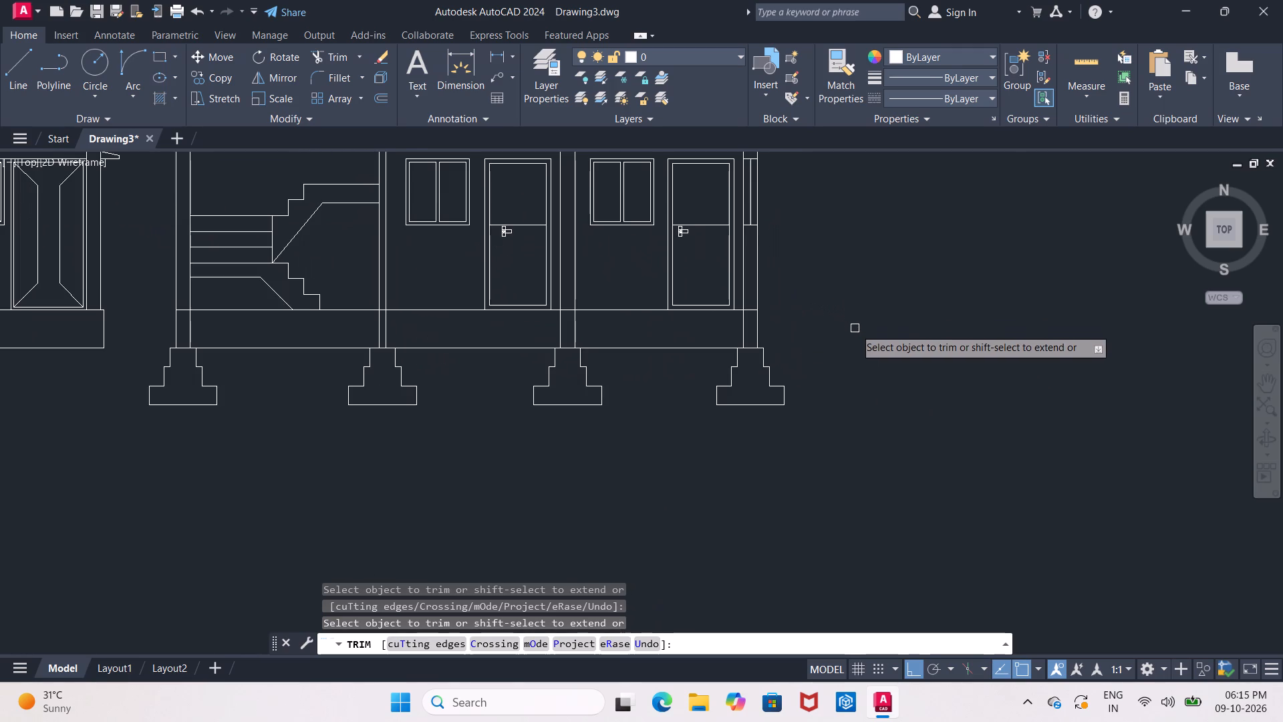
middle_click(855, 328)
key(Escape)
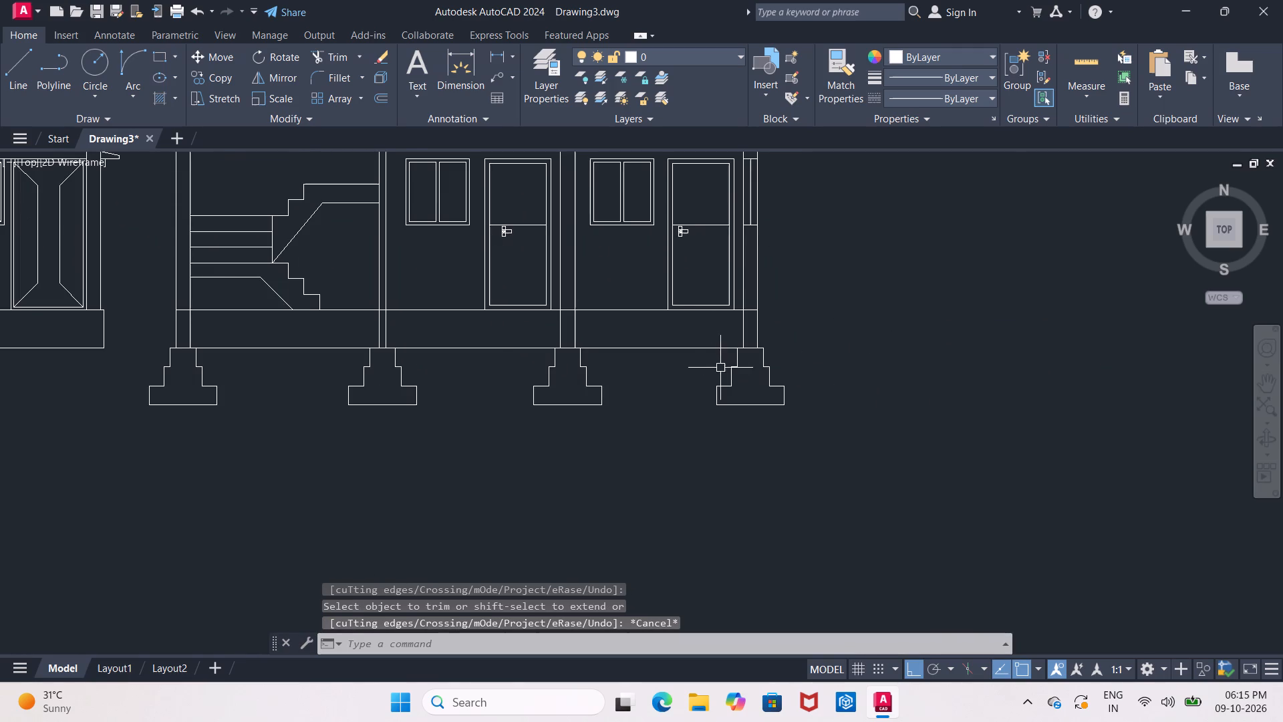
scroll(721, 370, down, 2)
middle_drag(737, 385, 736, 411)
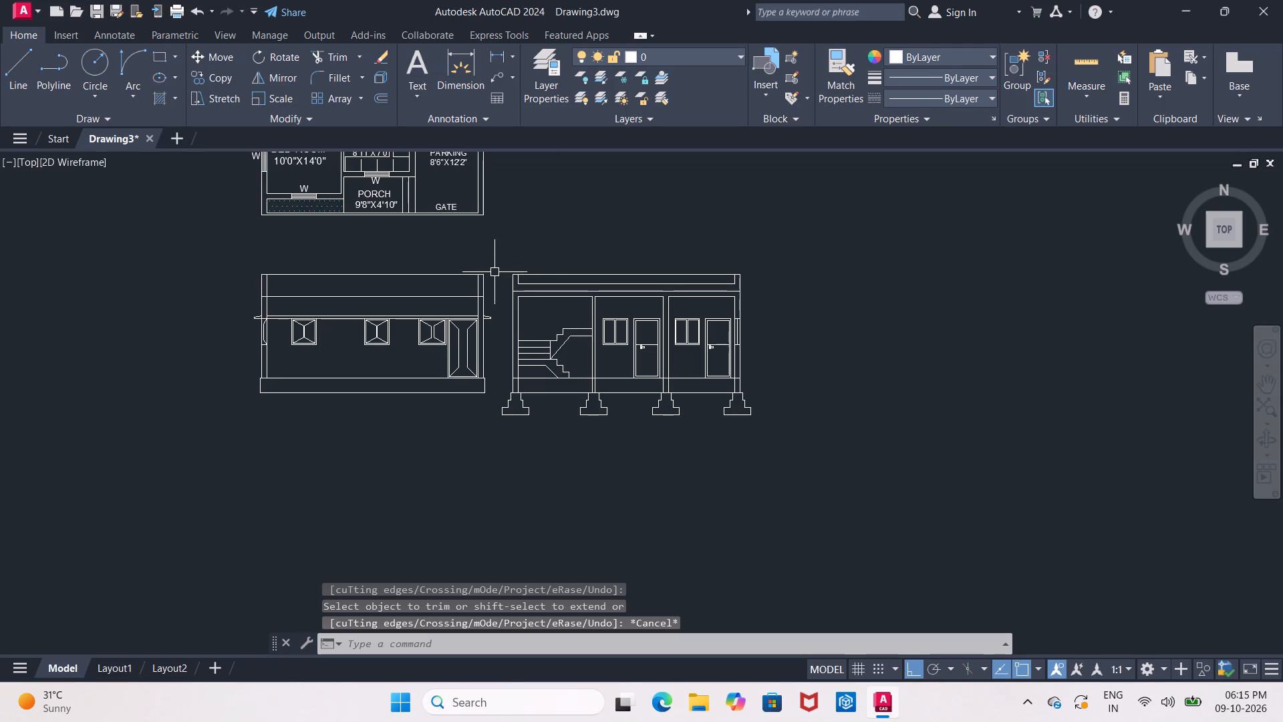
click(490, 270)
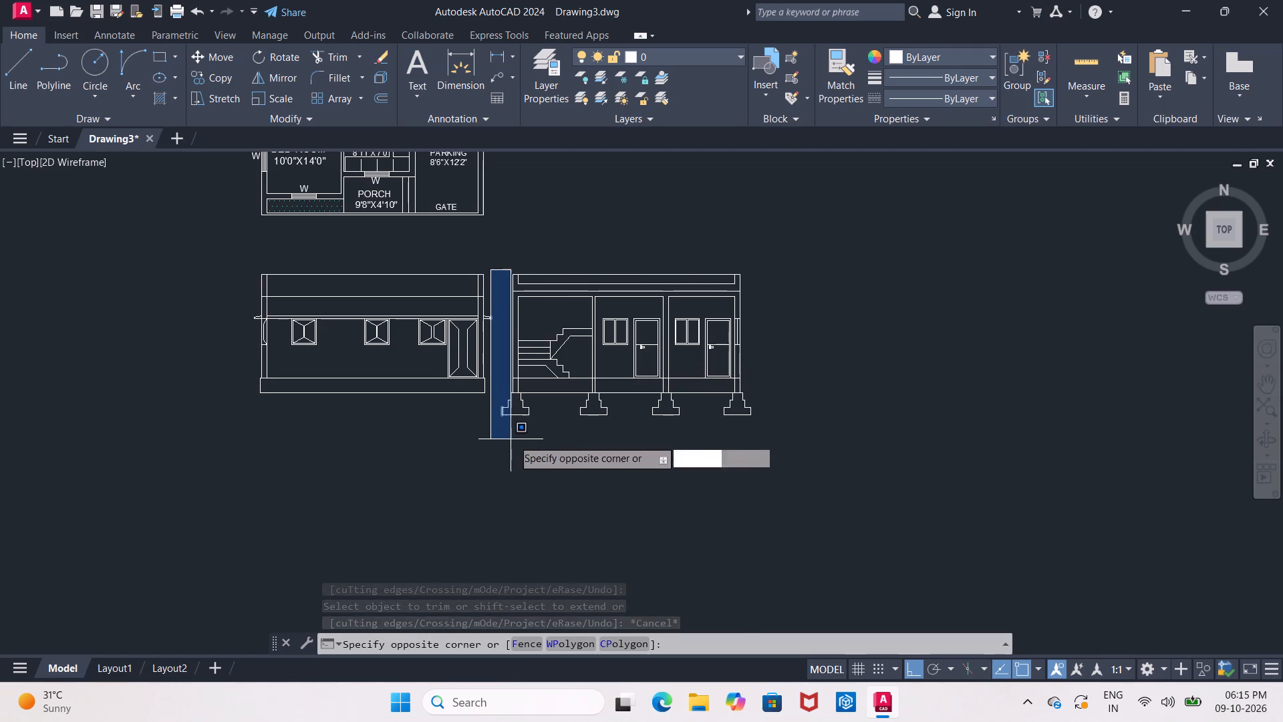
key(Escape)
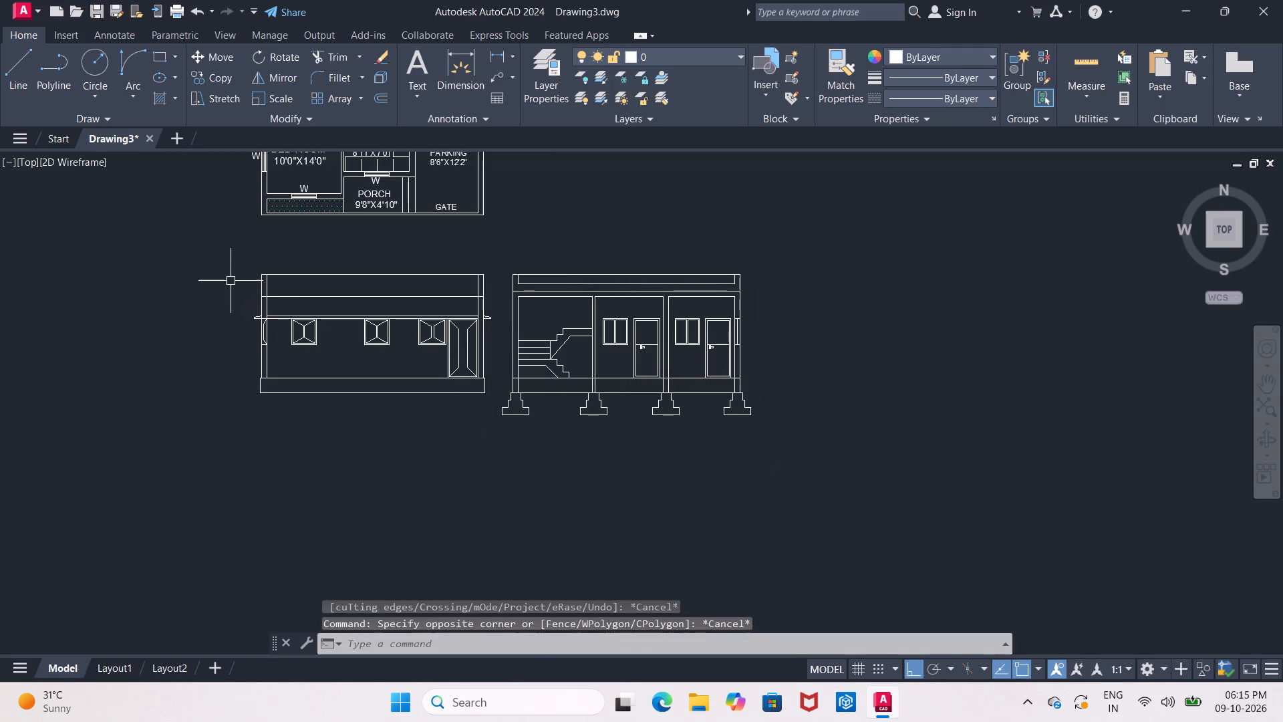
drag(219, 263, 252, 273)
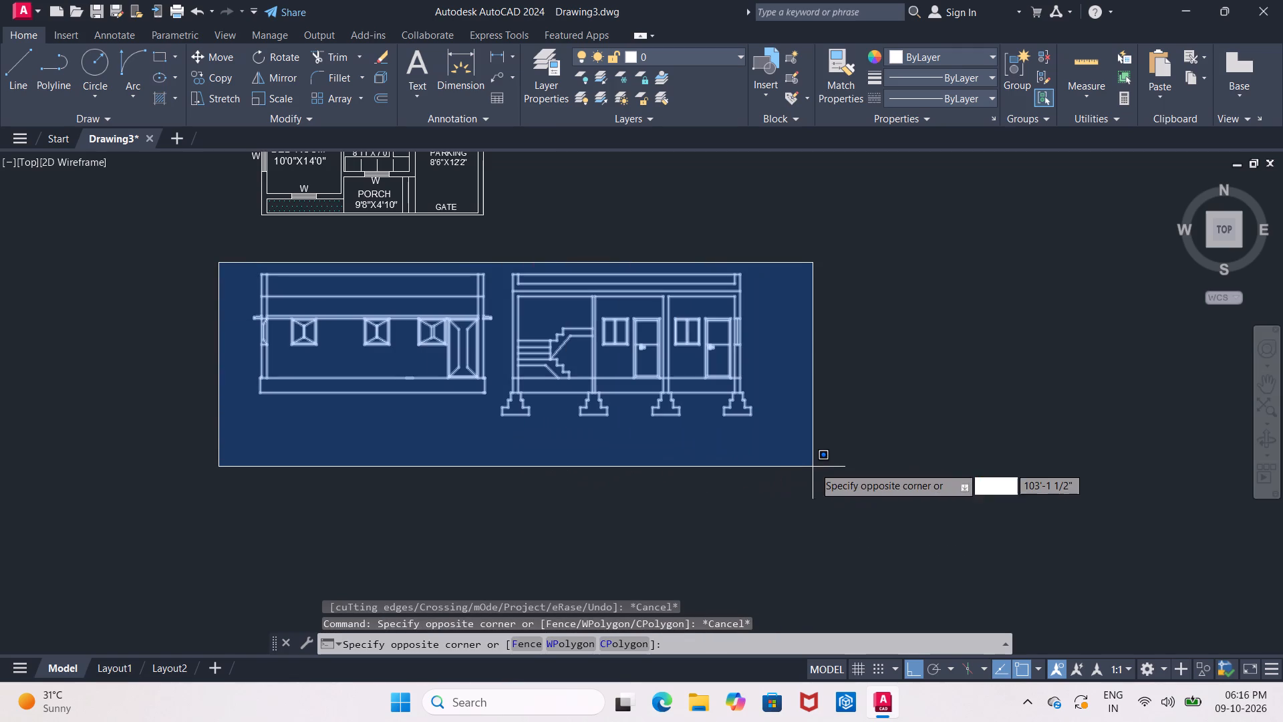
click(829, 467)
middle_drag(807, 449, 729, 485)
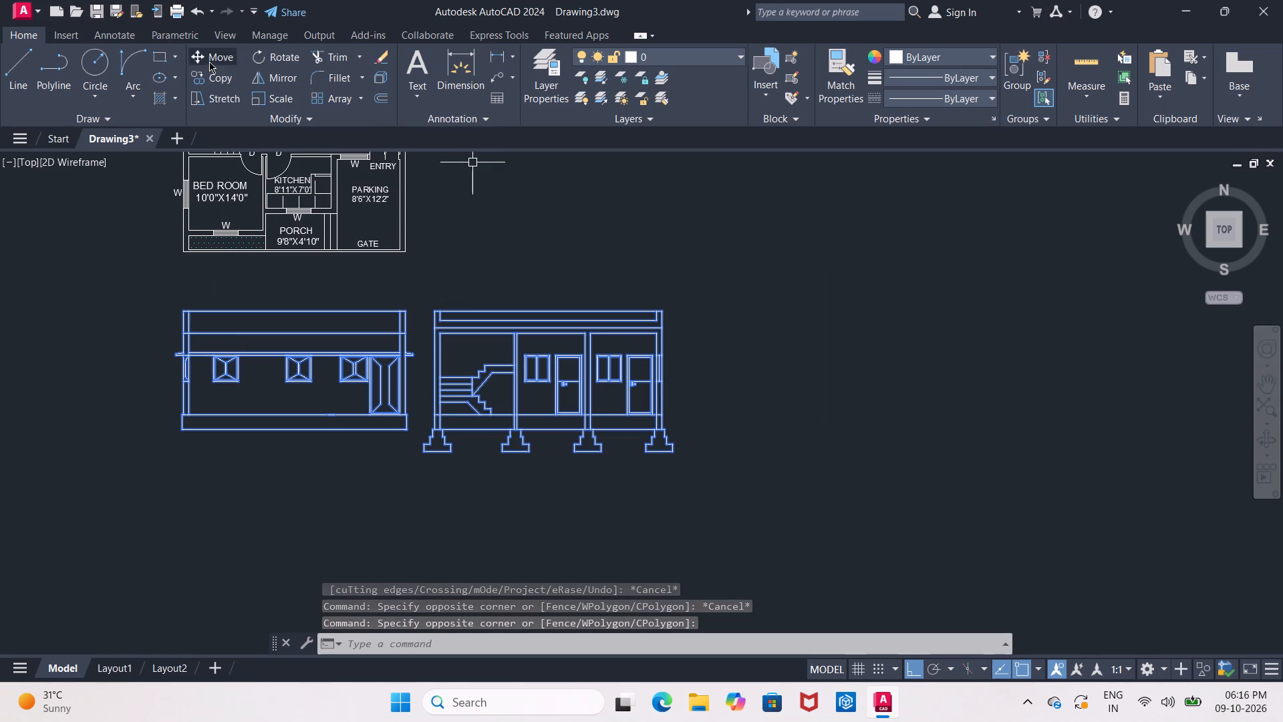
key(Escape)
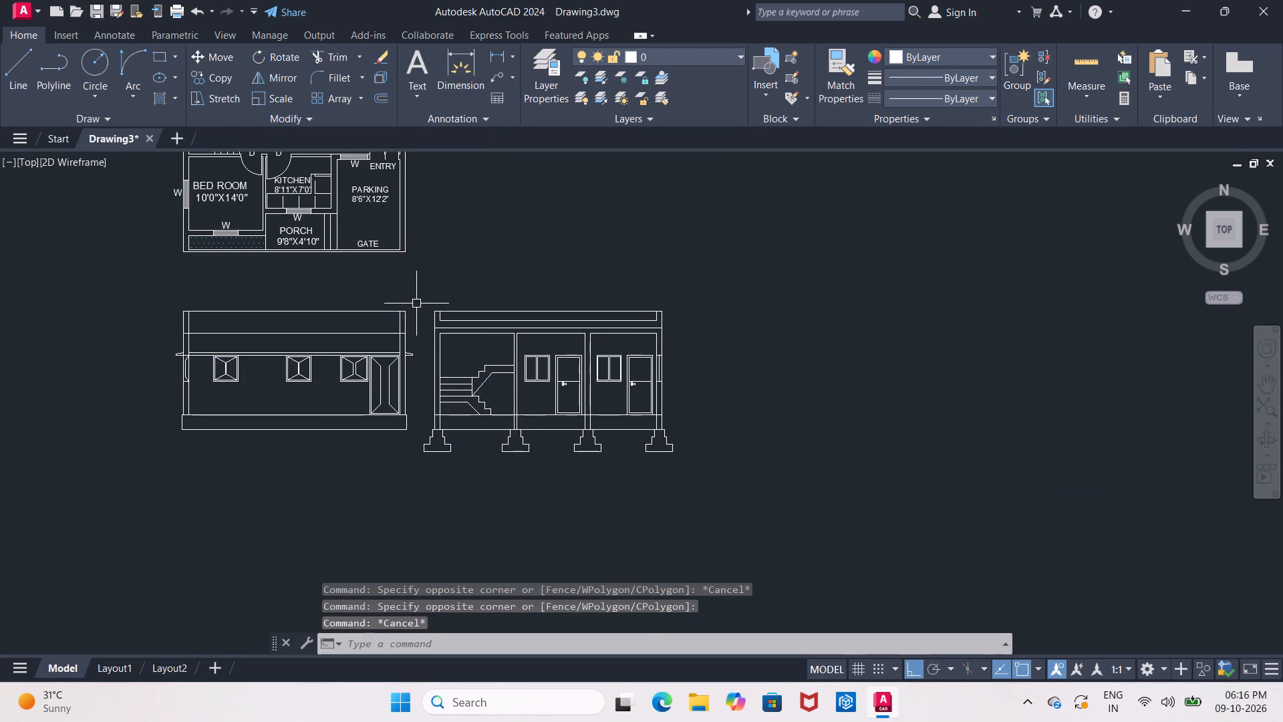
Move the whole section with its foundations horizontally away from the front elevation by about 6'-11".
click(416, 304)
click(714, 480)
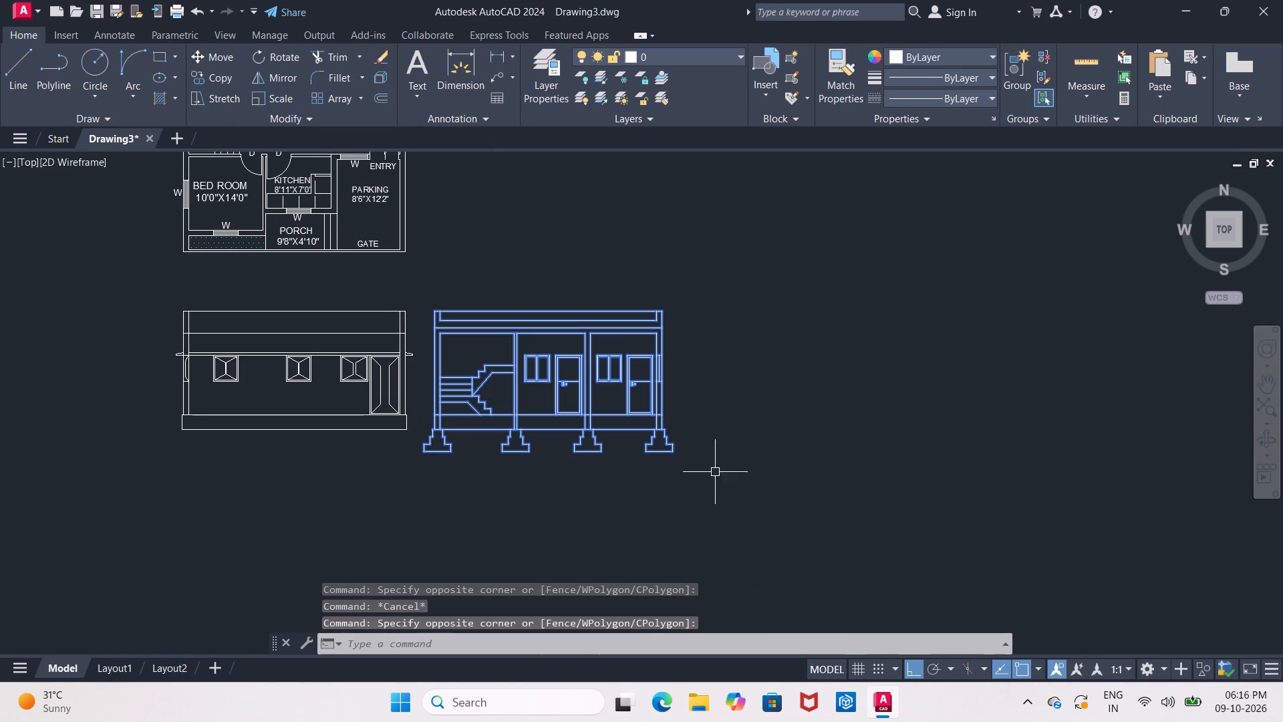
click(212, 57)
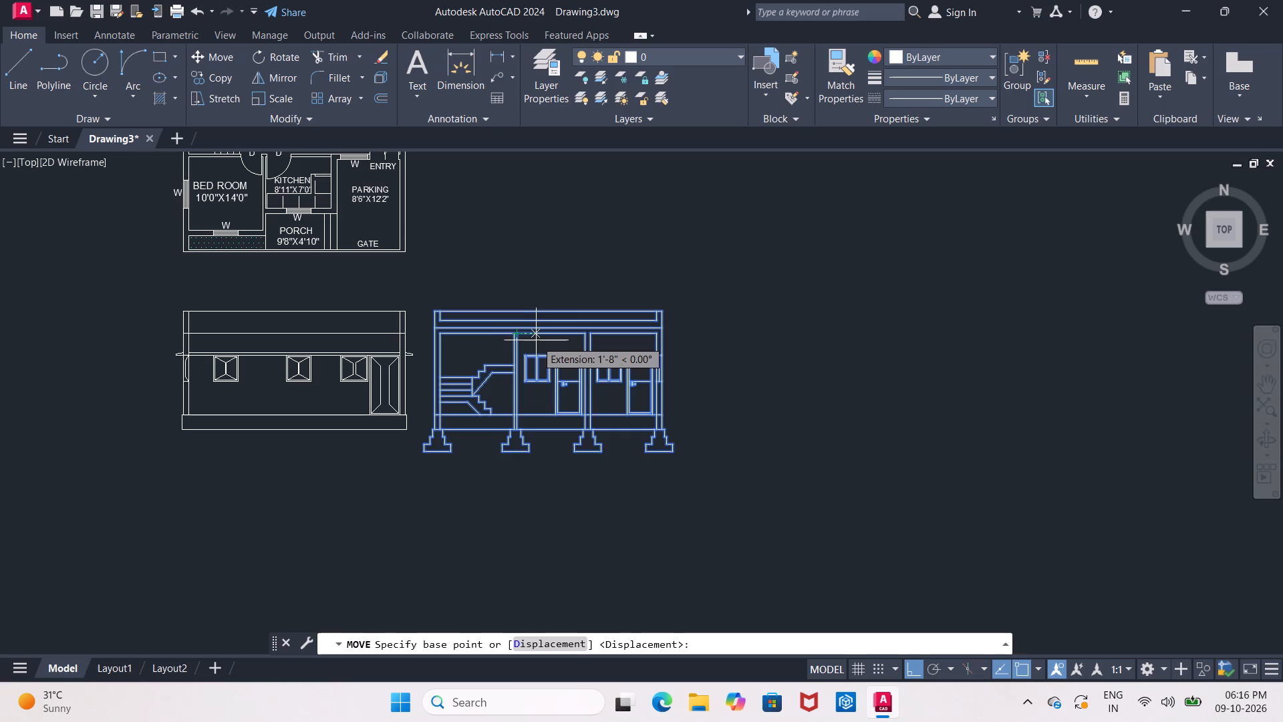
click(539, 339)
middle_drag(693, 332, 448, 345)
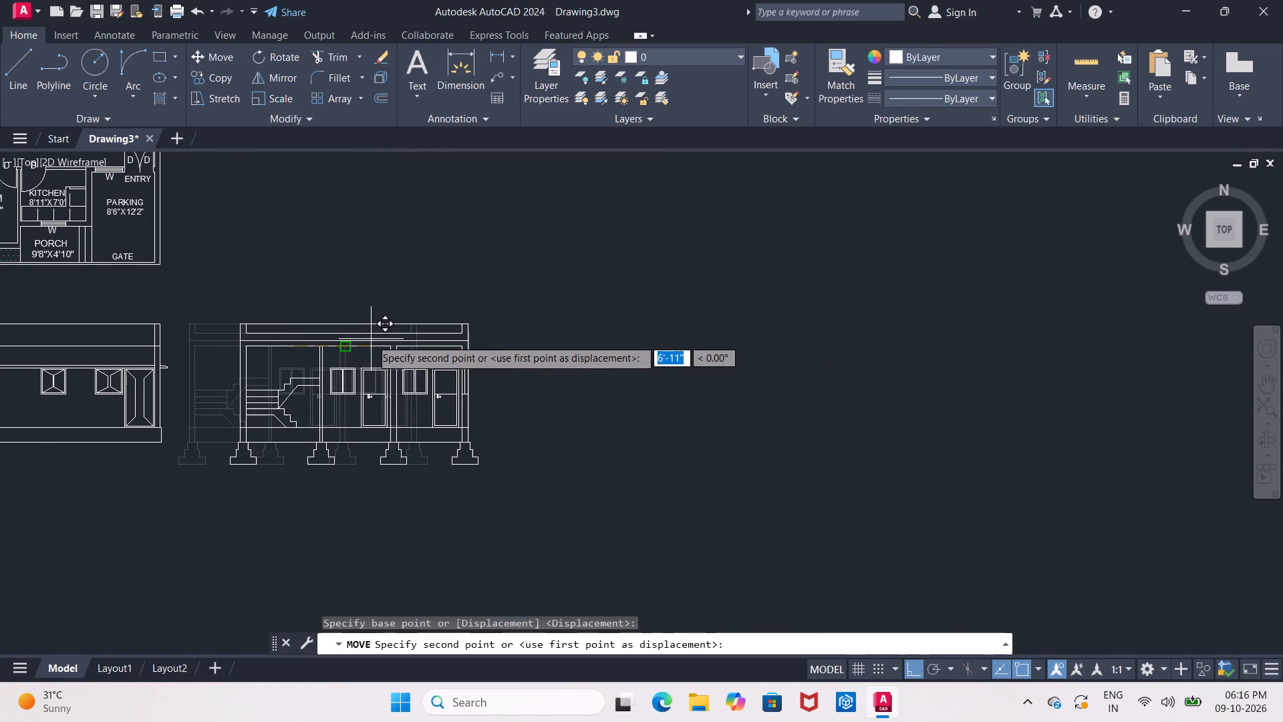
click(371, 339)
Extend both ledge lines across the stepped foundation under the outer wall to close its two upper steps.
middle_drag(442, 324, 523, 197)
scroll(392, 281, up, 1)
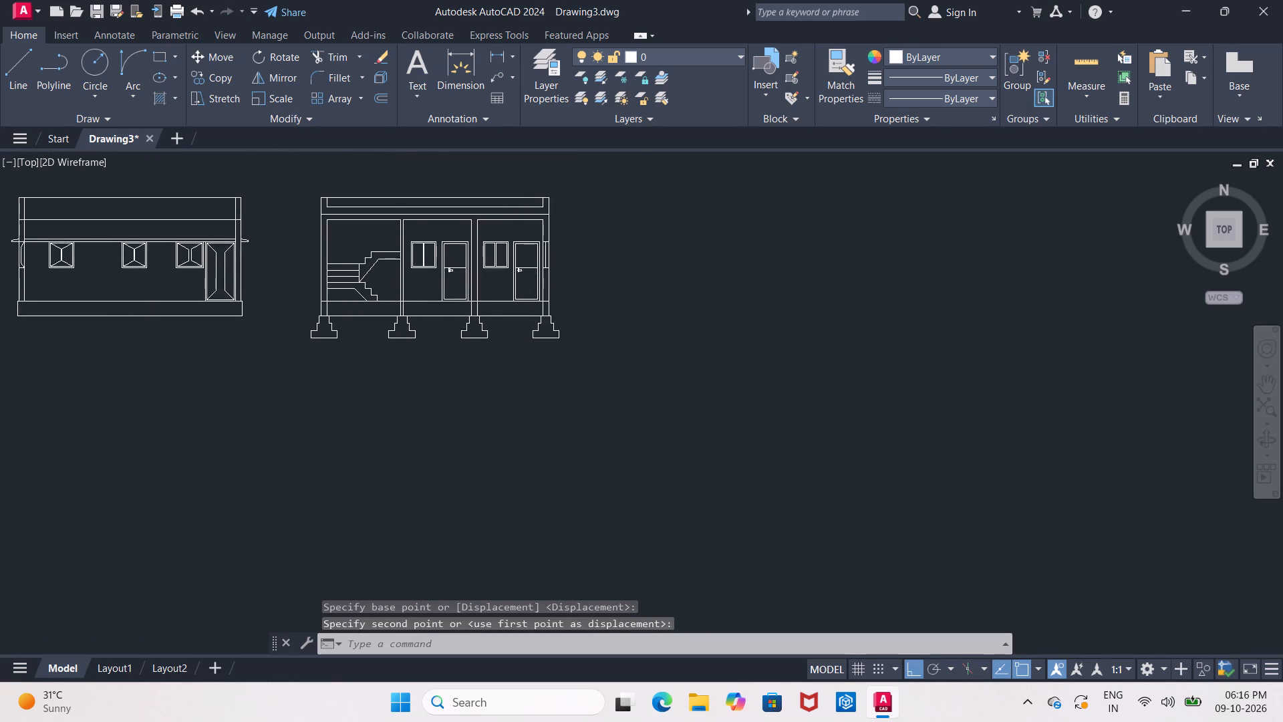
scroll(392, 281, up, 1)
middle_drag(394, 285, 402, 322)
scroll(402, 322, down, 2)
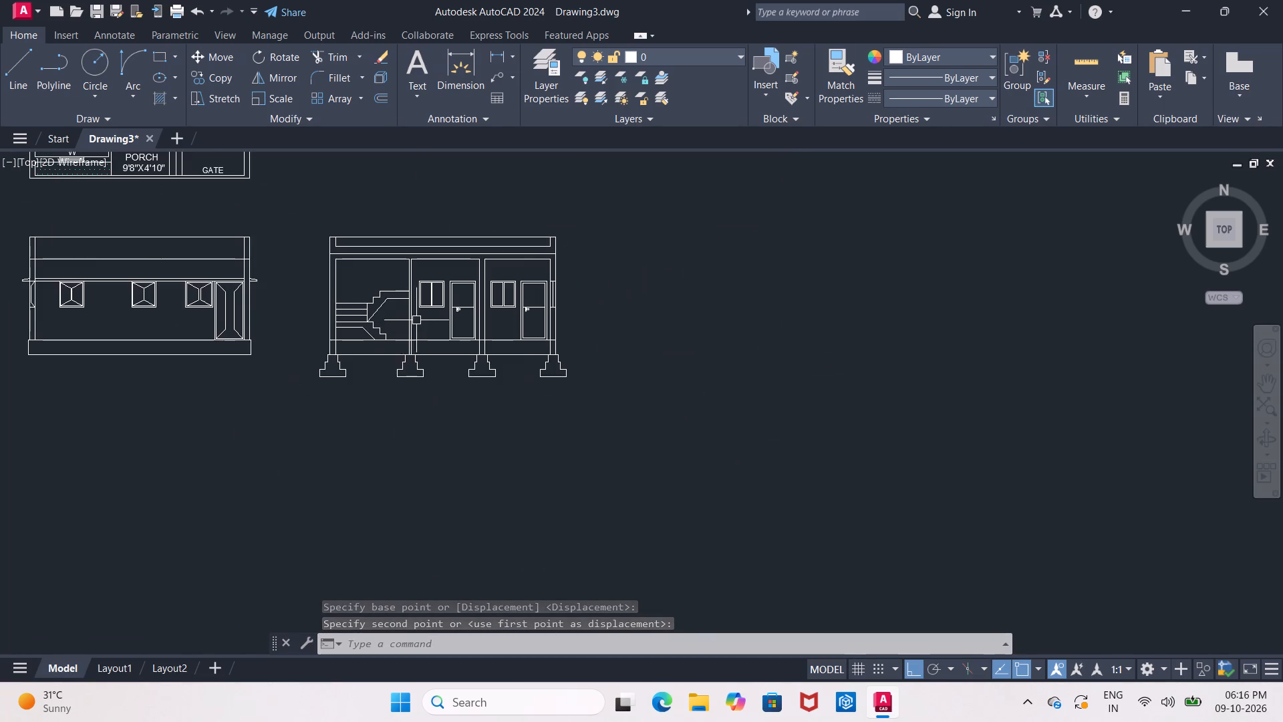
scroll(416, 320, up, 1)
key(Escape)
scroll(695, 312, up, 1)
middle_drag(690, 262, 692, 179)
key(e)
key(x)
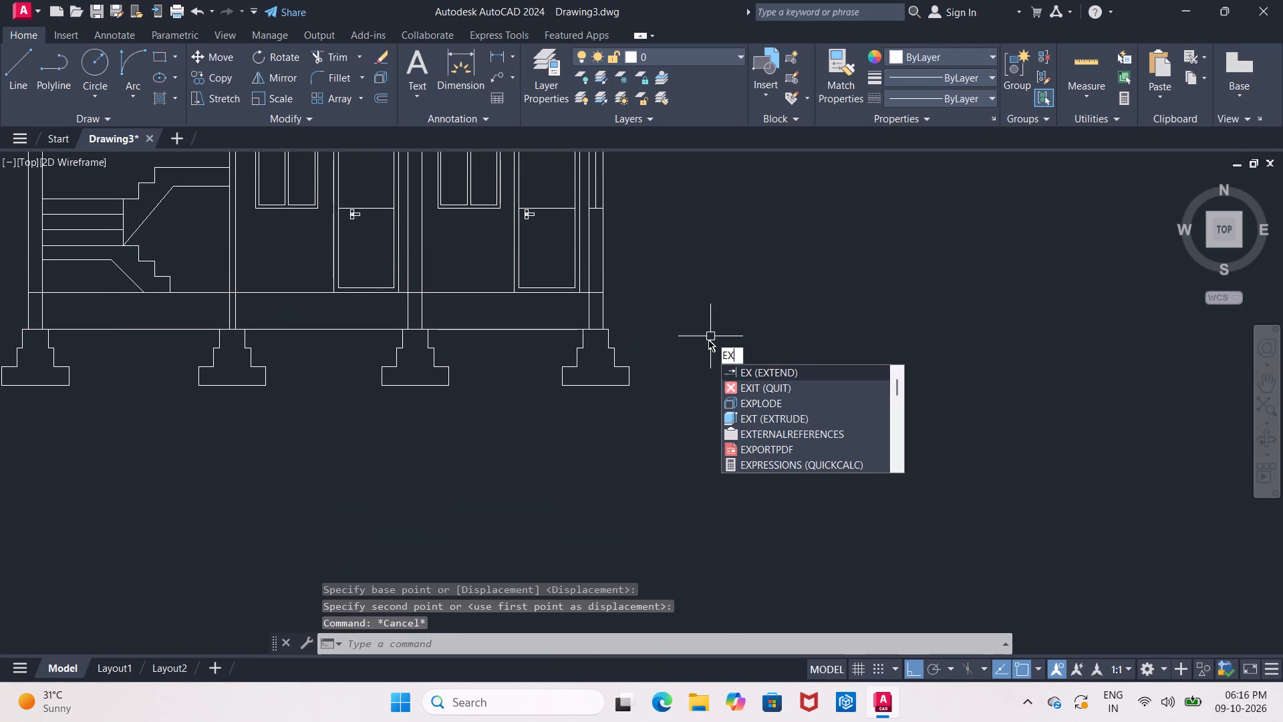
click(744, 374)
scroll(619, 368, up, 2)
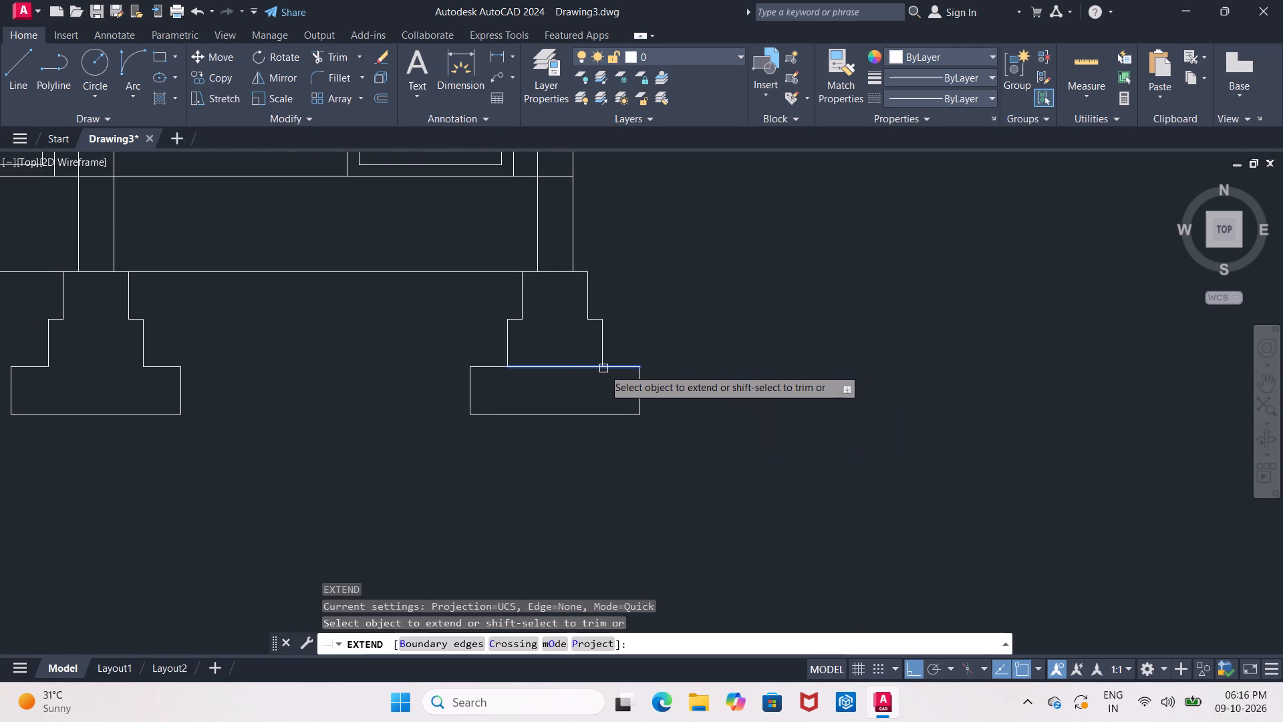
click(603, 368)
click(595, 320)
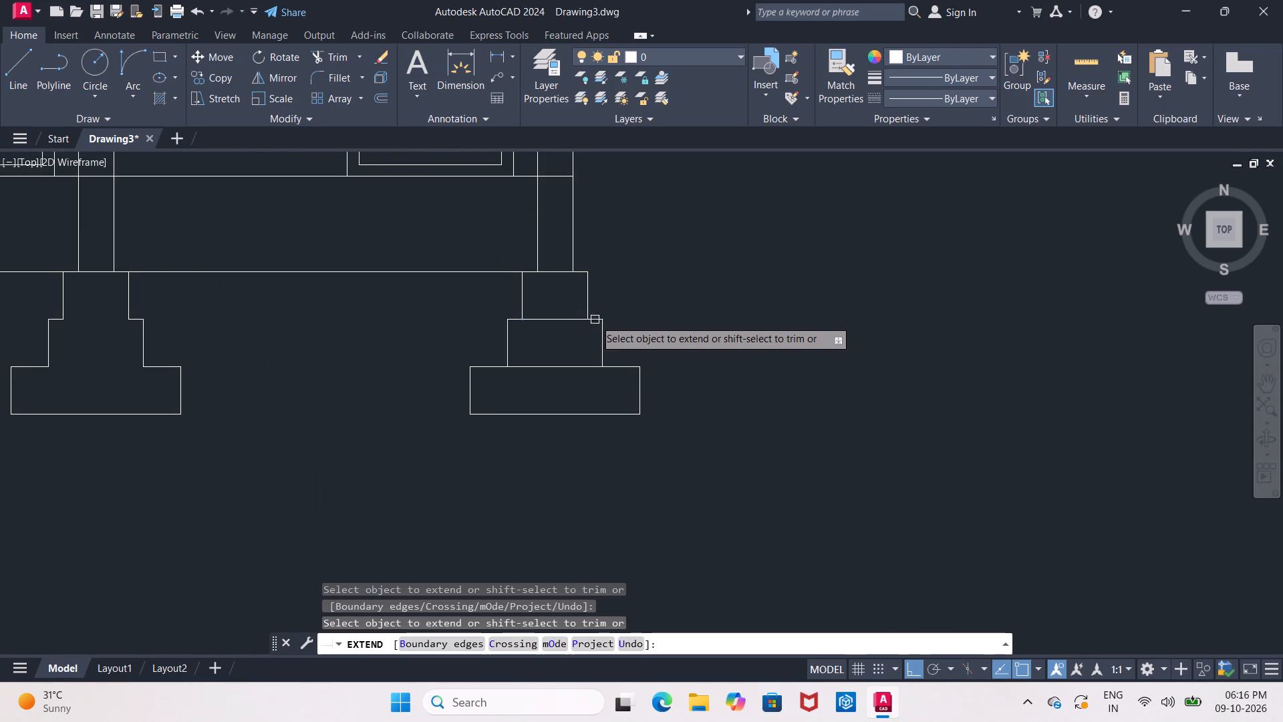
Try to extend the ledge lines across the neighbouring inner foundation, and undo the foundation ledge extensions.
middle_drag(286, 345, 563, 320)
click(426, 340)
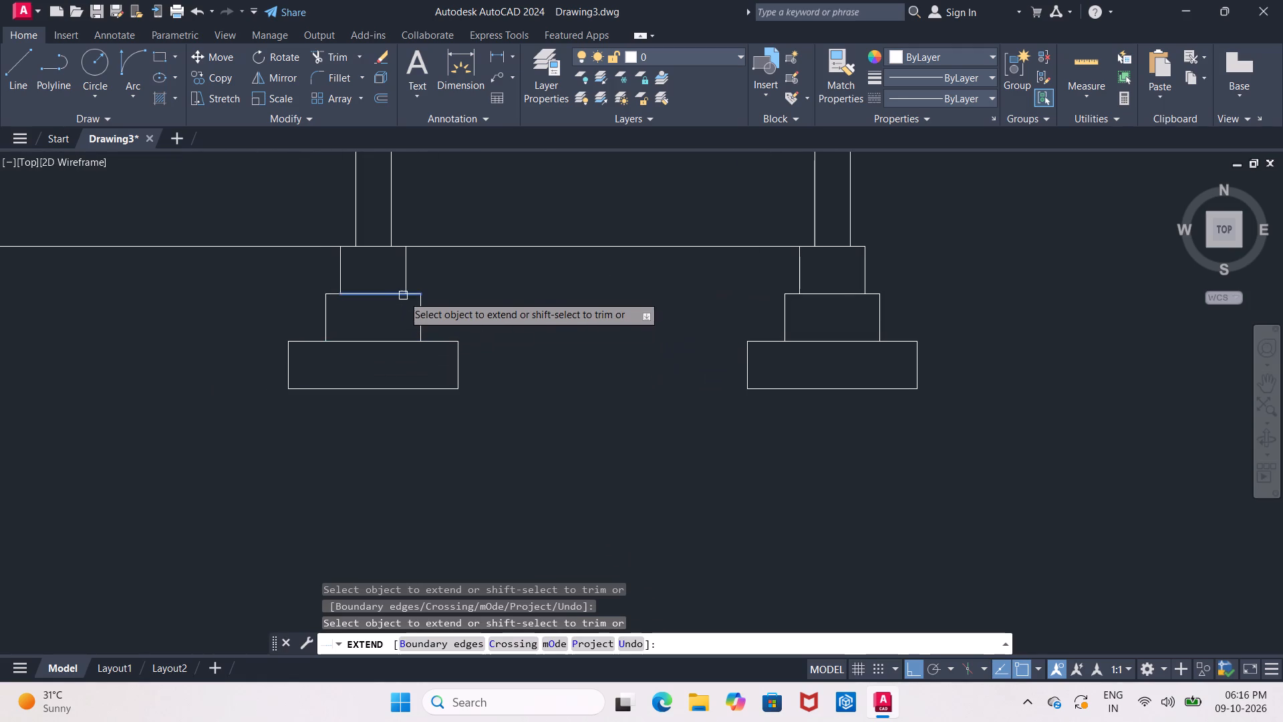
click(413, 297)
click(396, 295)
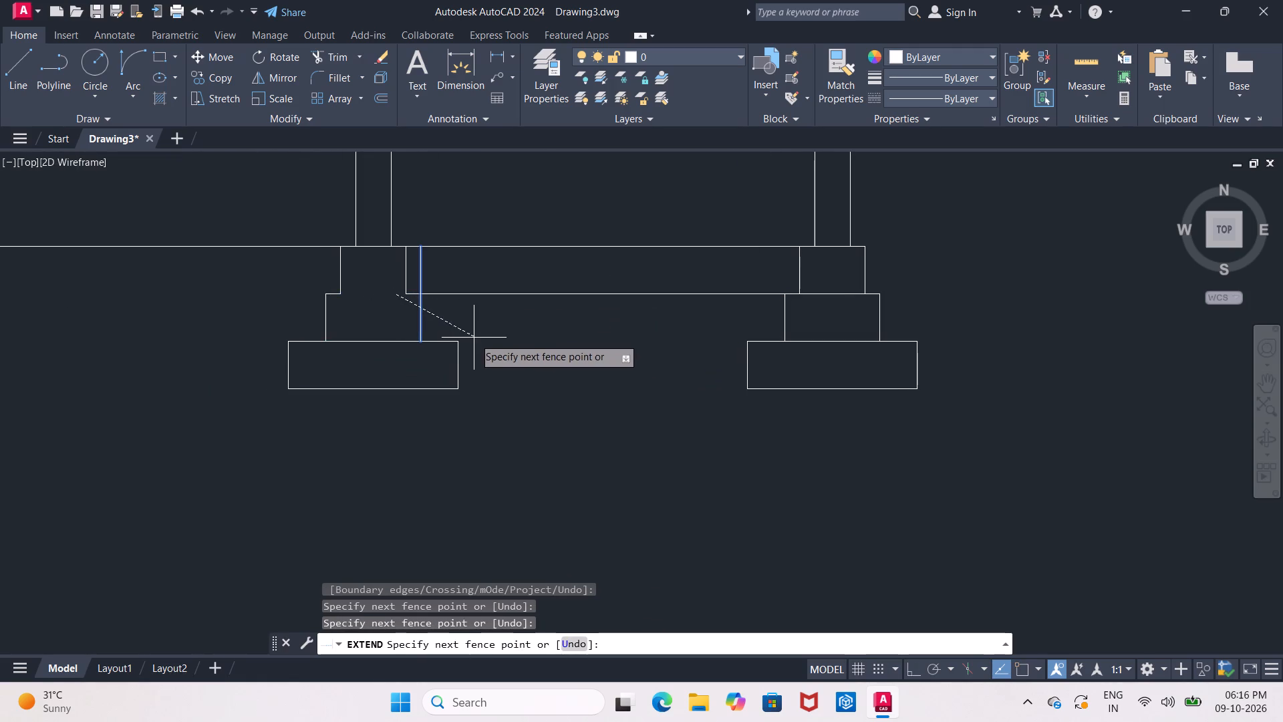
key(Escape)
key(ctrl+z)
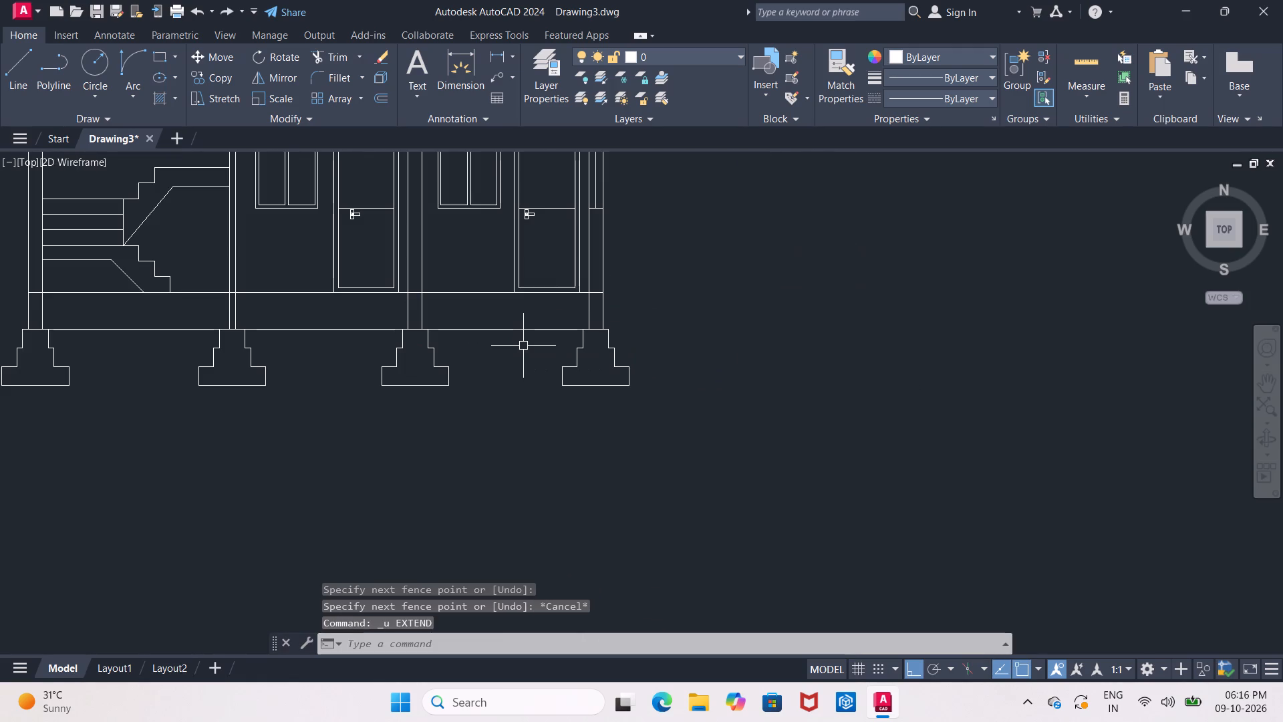
Extend both ledge lines across the outer wall's foundation by the window and the adjacent inner foundation, closing their upper steps.
scroll(528, 358, up, 1)
middle_drag(528, 358, 515, 306)
text(EX)
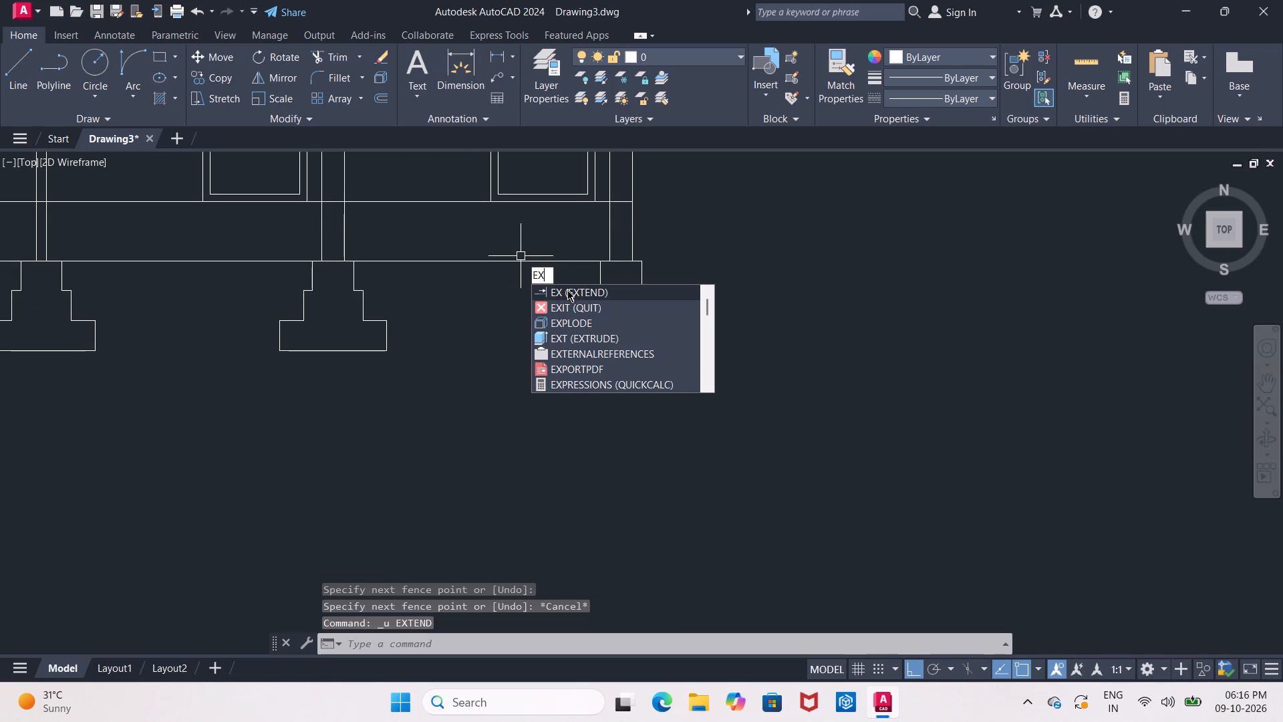
click(567, 291)
click(584, 323)
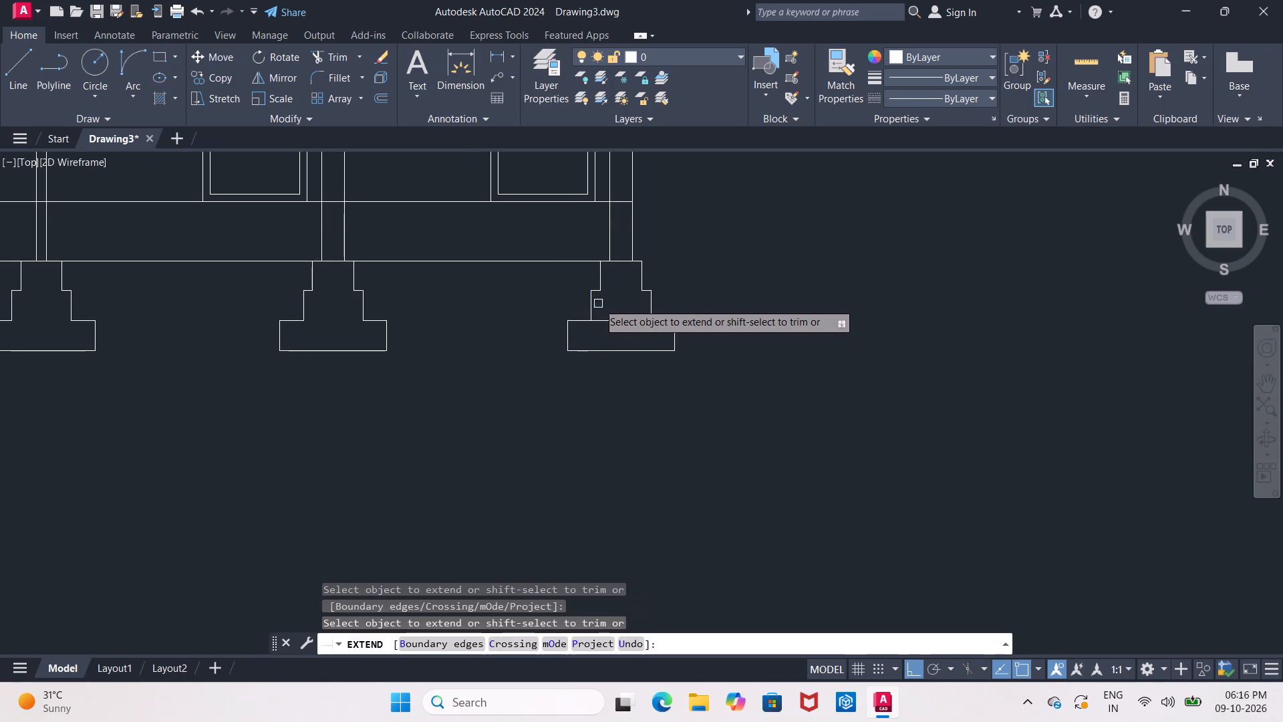
click(601, 292)
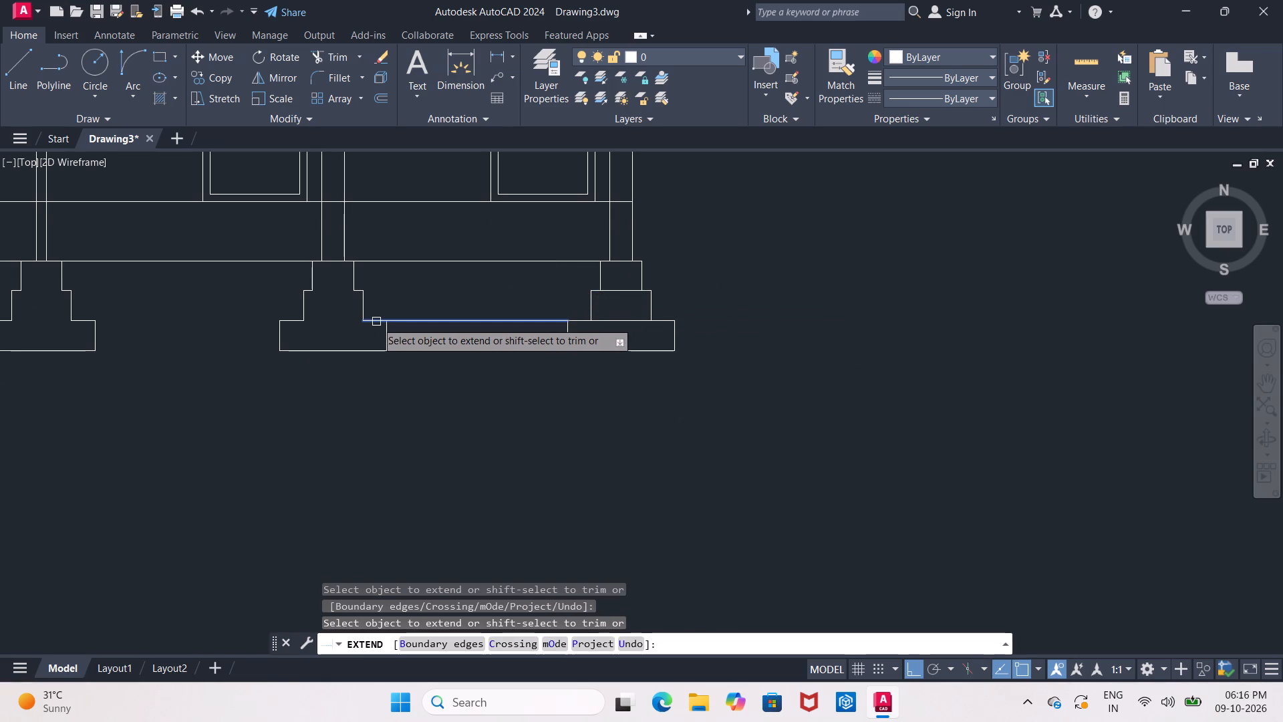
click(366, 324)
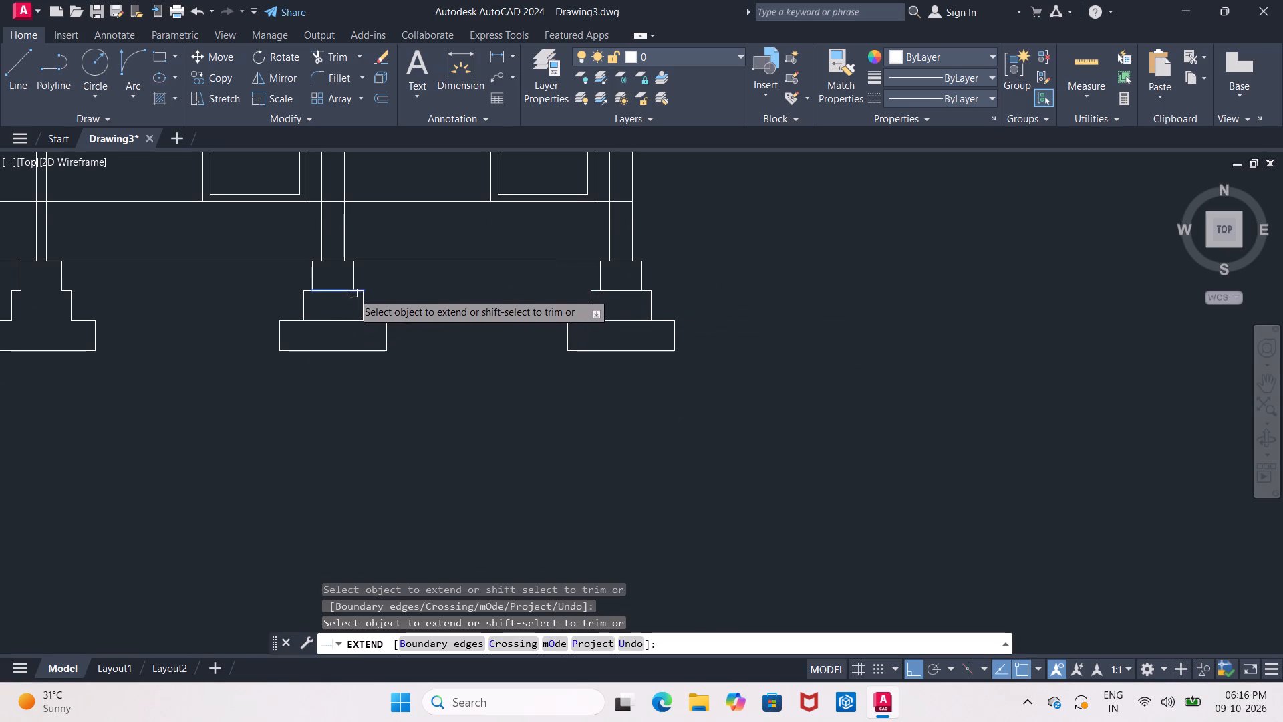
click(353, 293)
Extend both ledge lines across the partition wall foundation and the staircase-side outer wall foundation to close their upper steps.
middle_drag(328, 314, 591, 297)
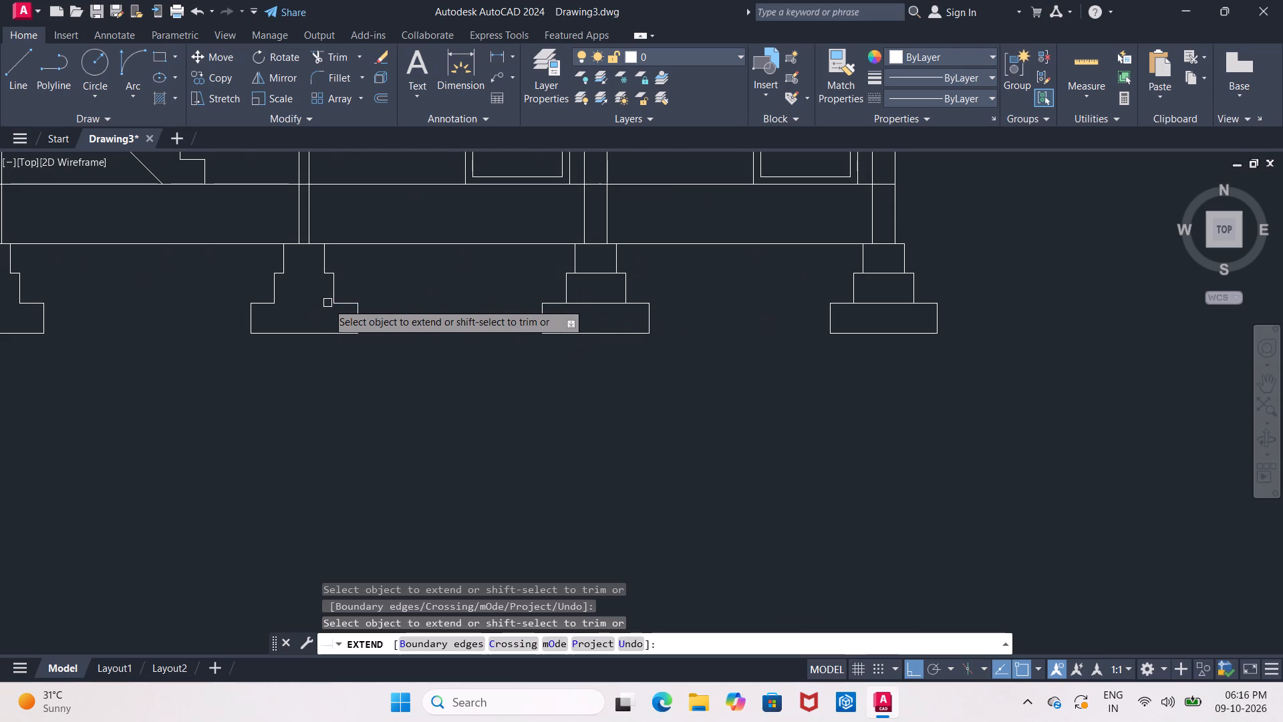
click(335, 305)
click(324, 271)
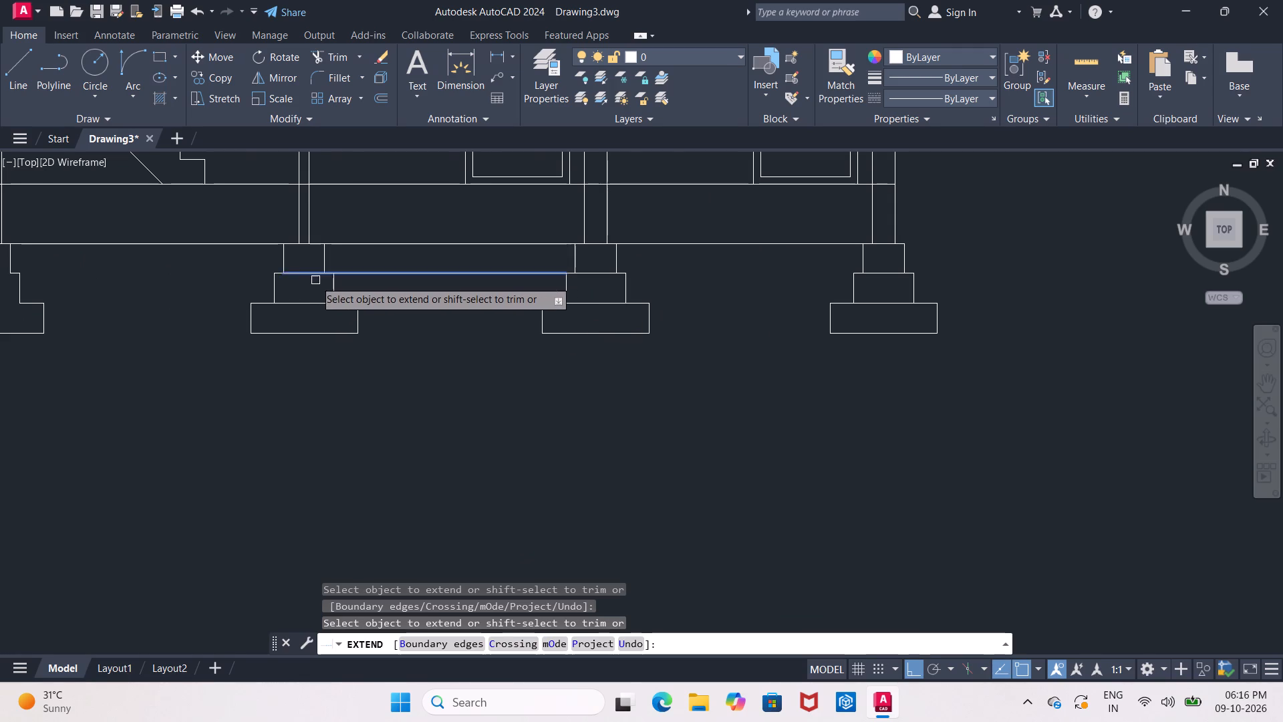
middle_drag(310, 283, 360, 285)
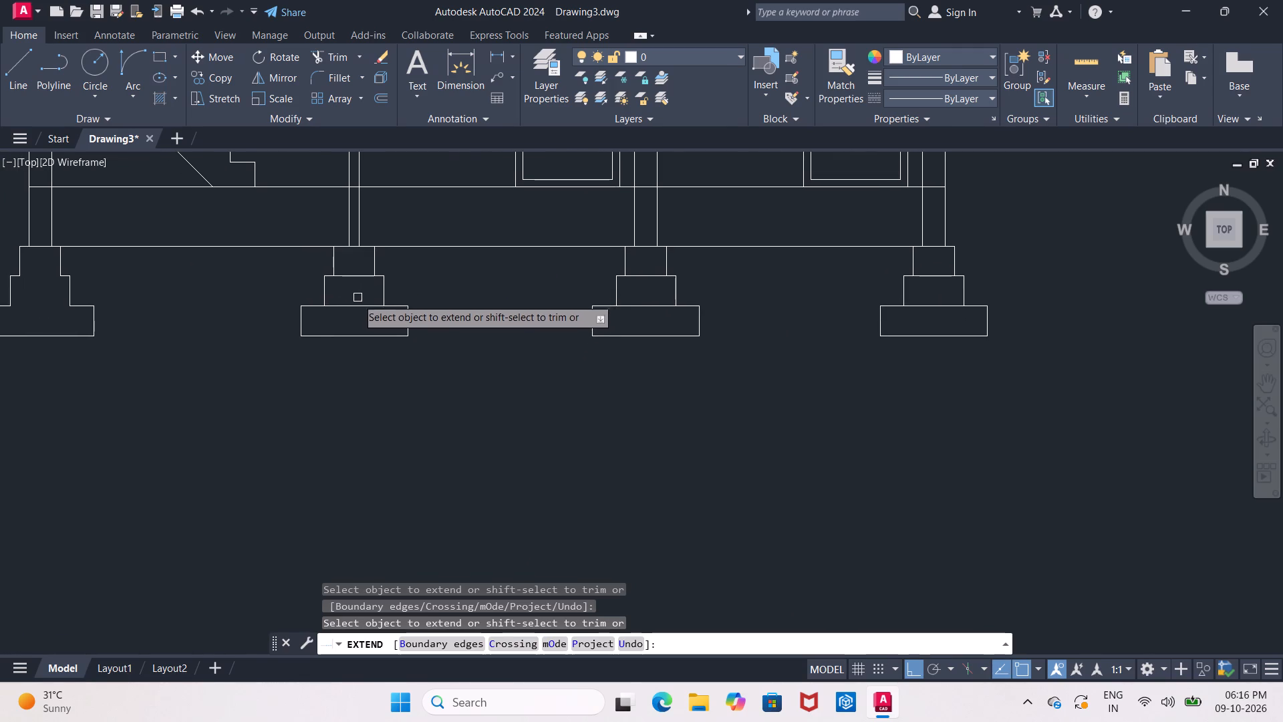
middle_drag(258, 316, 518, 327)
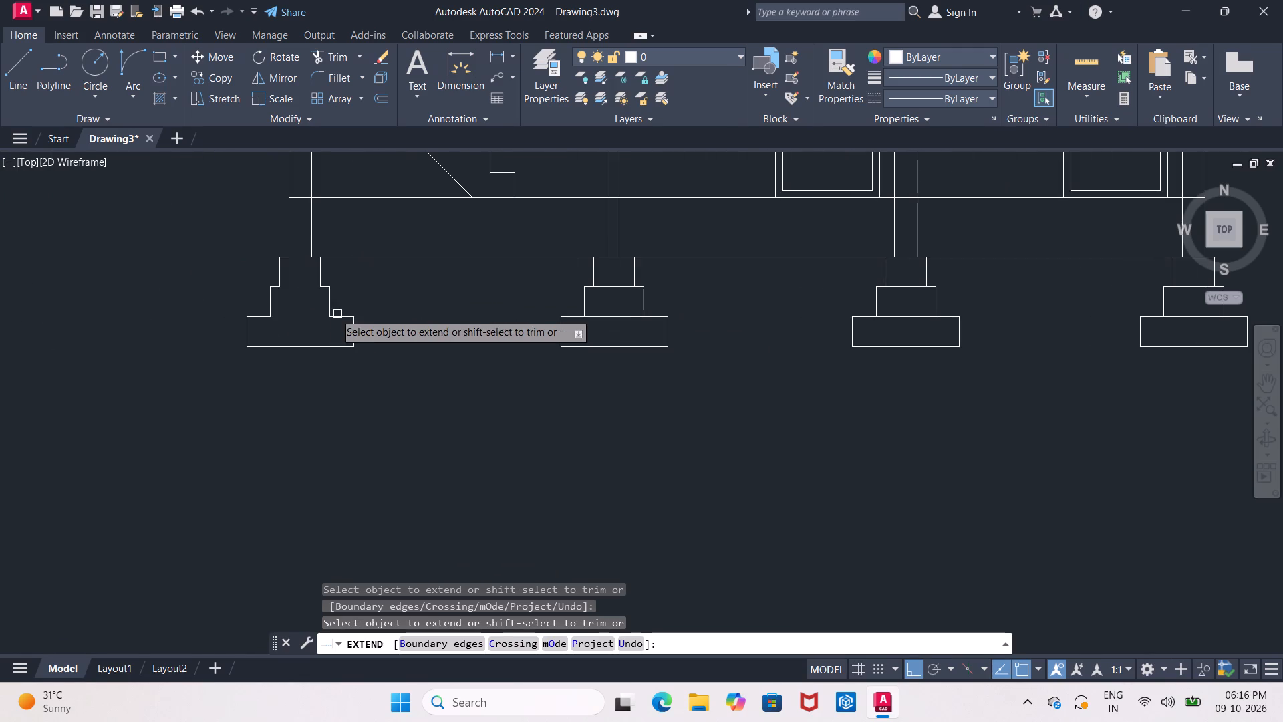
scroll(321, 313, up, 2)
click(348, 321)
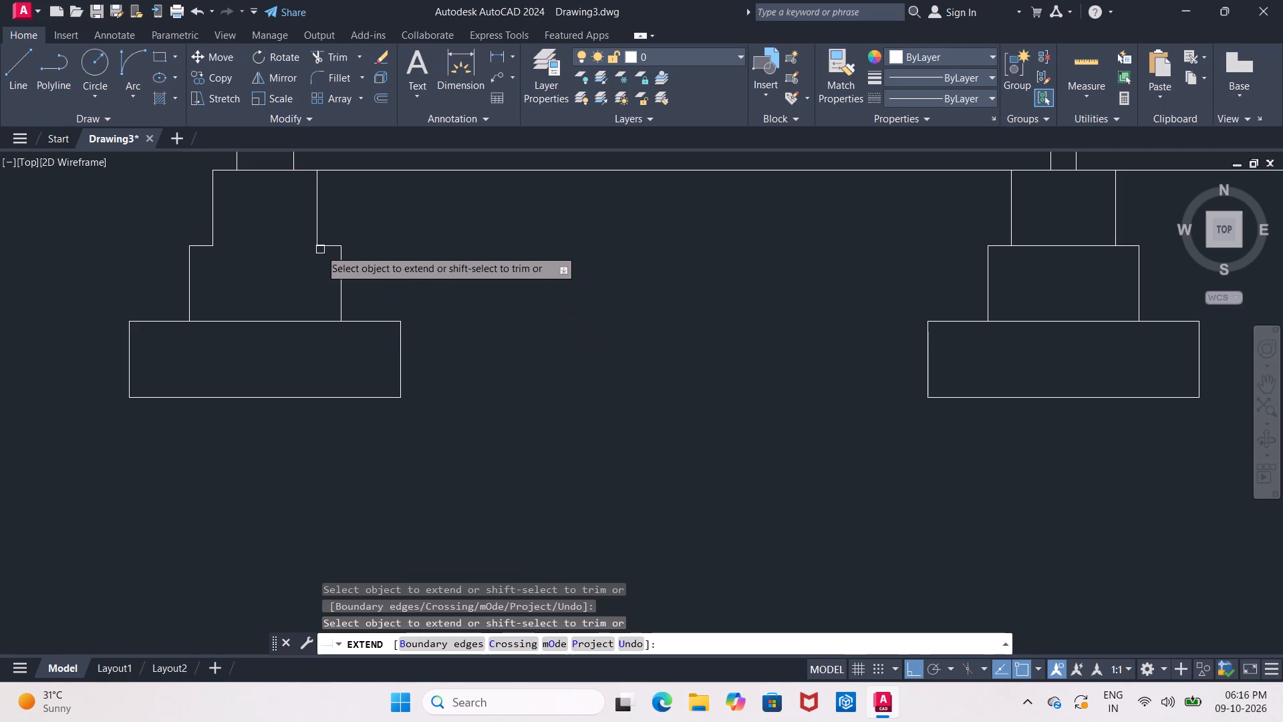
click(320, 247)
middle_drag(284, 283, 285, 334)
scroll(284, 340, down, 2)
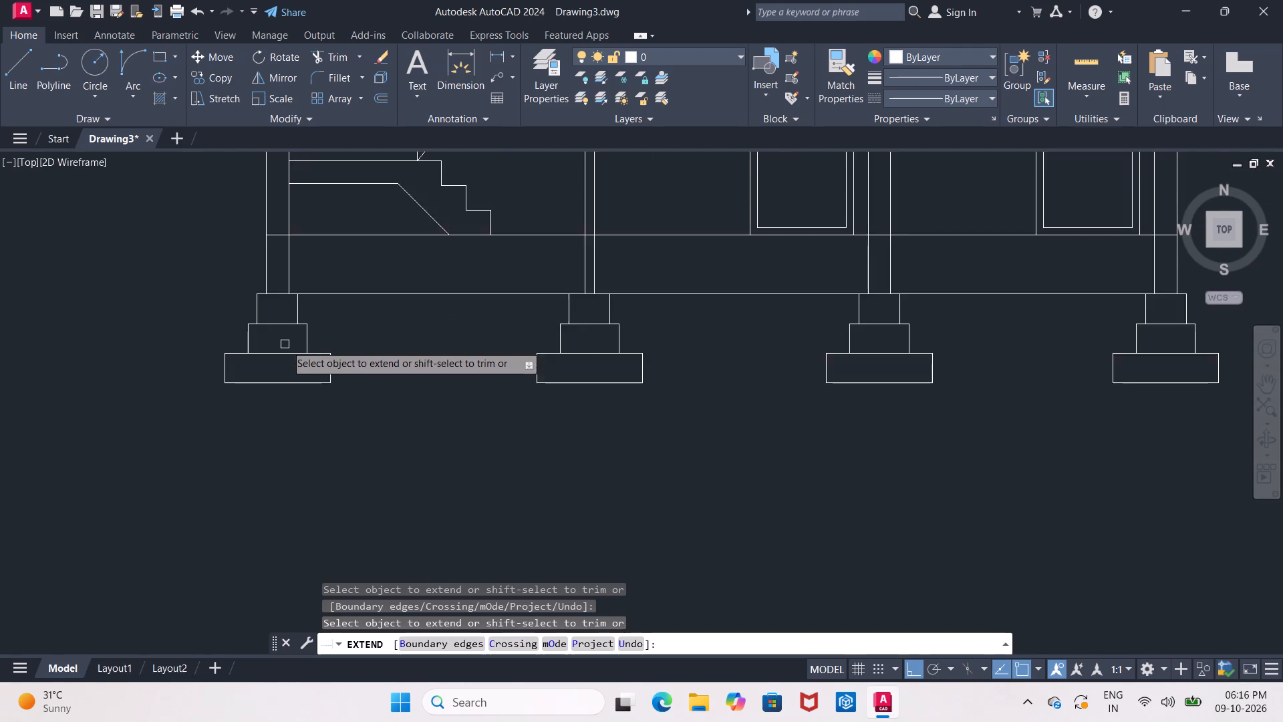
scroll(285, 345, down, 1)
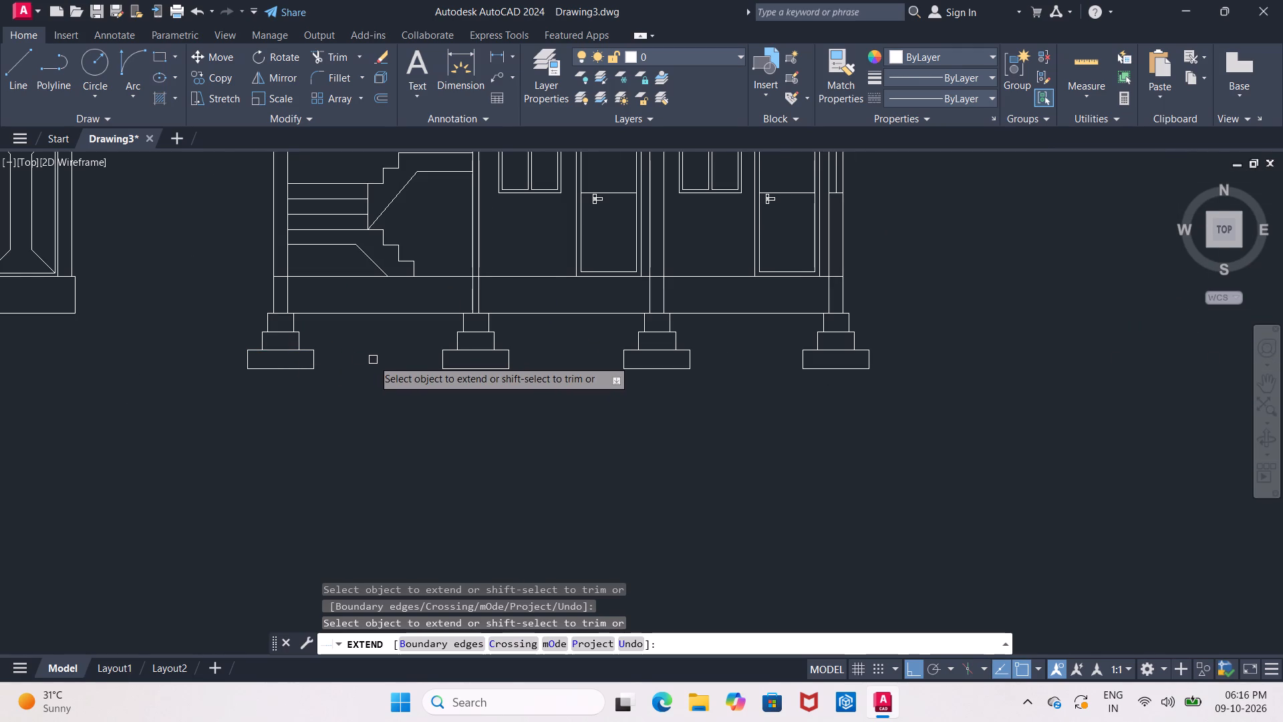
middle_drag(373, 360, 294, 416)
scroll(297, 417, down, 1)
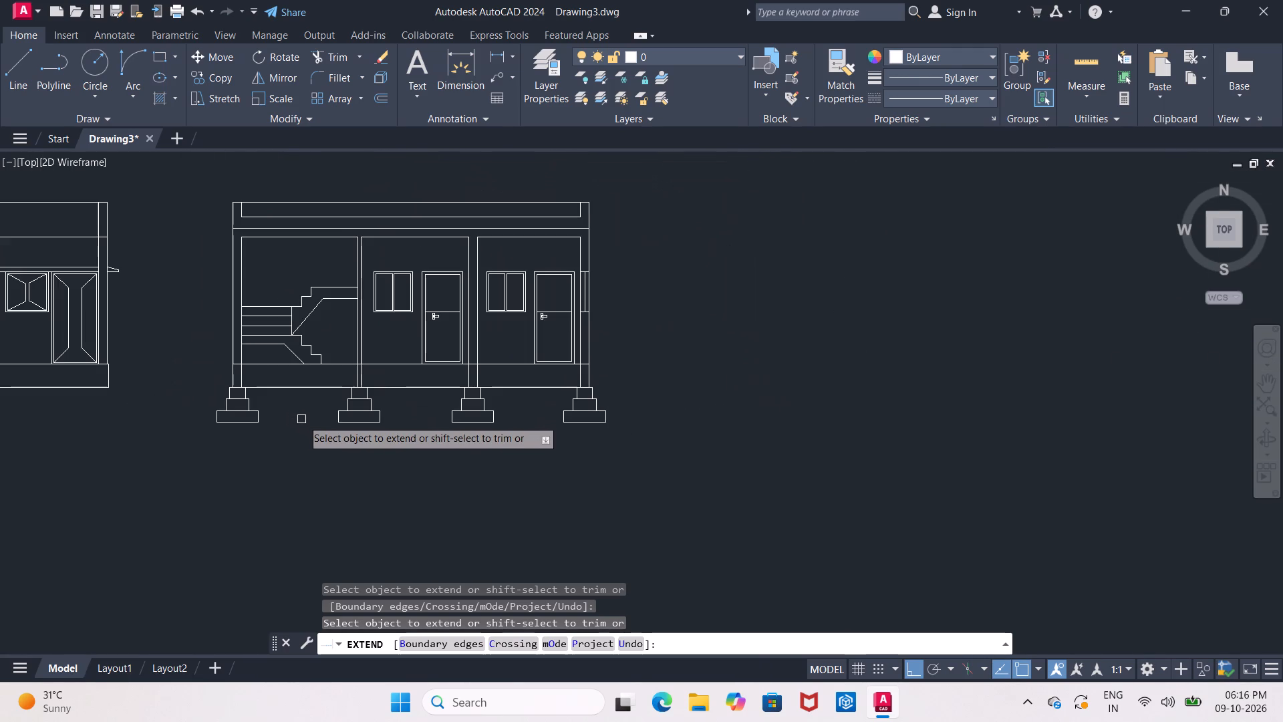
middle_drag(315, 412, 287, 405)
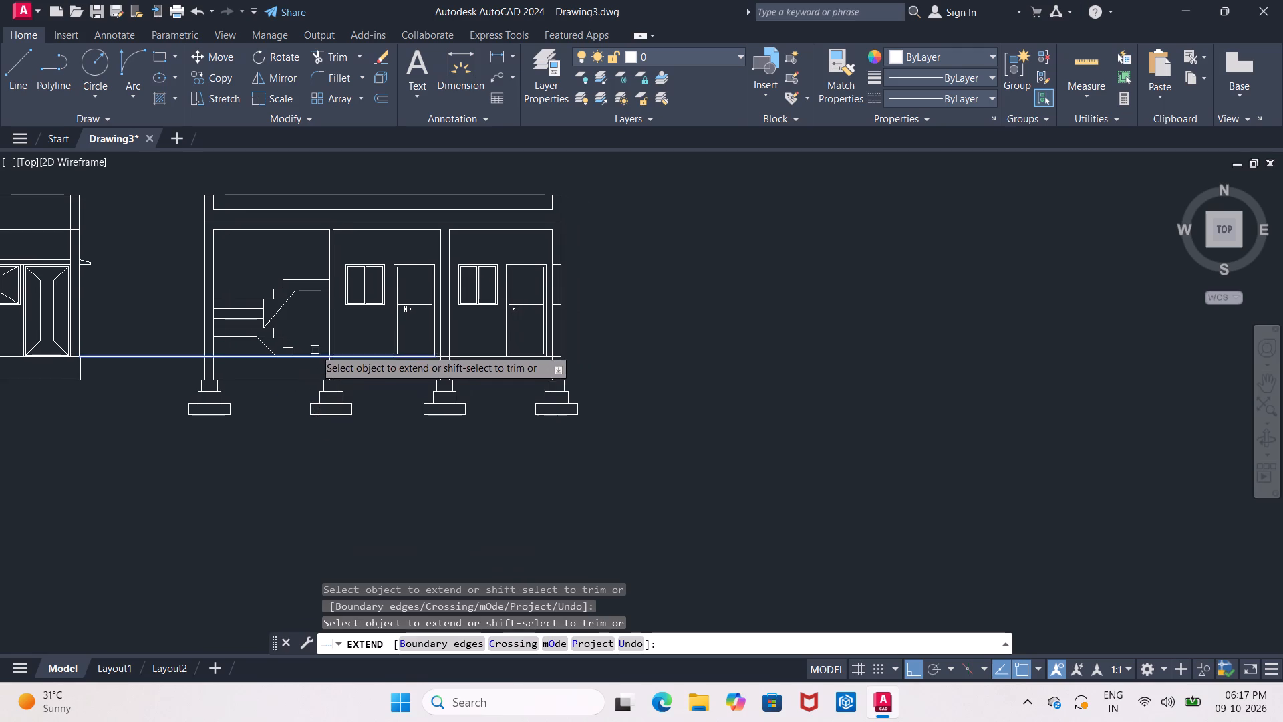
scroll(277, 273, up, 2)
middle_drag(273, 263, 245, 386)
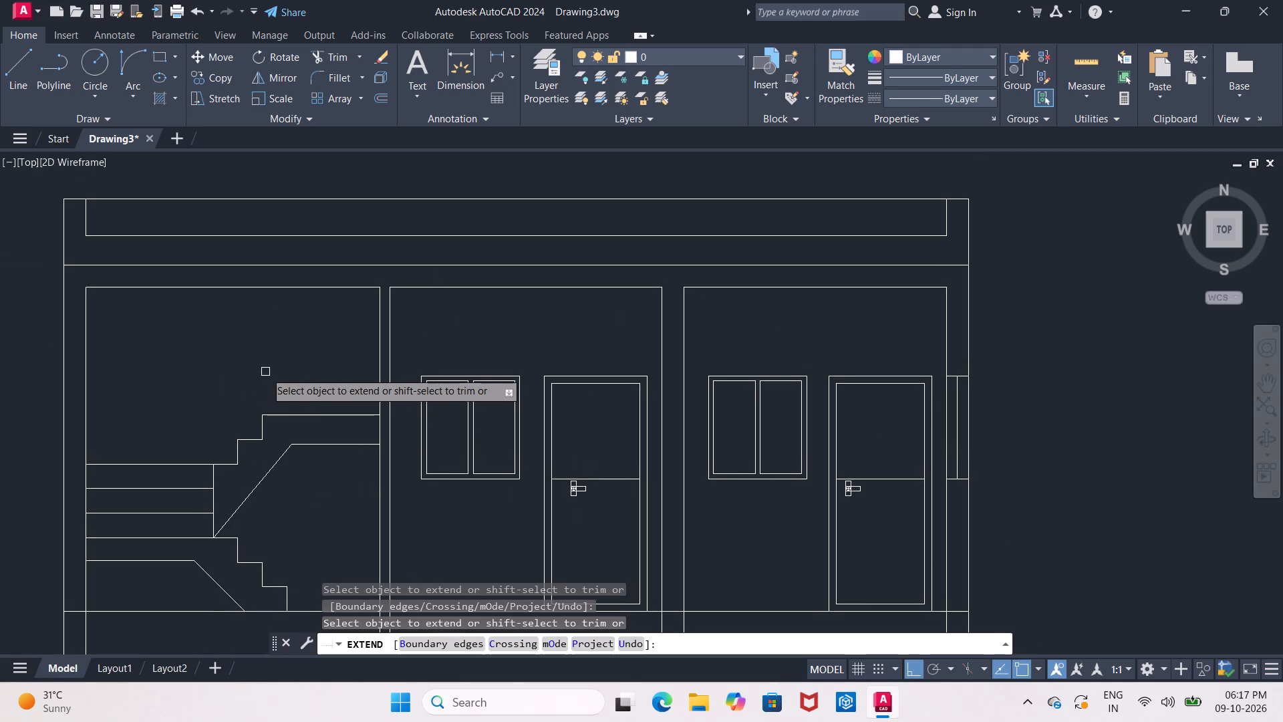
key(Escape)
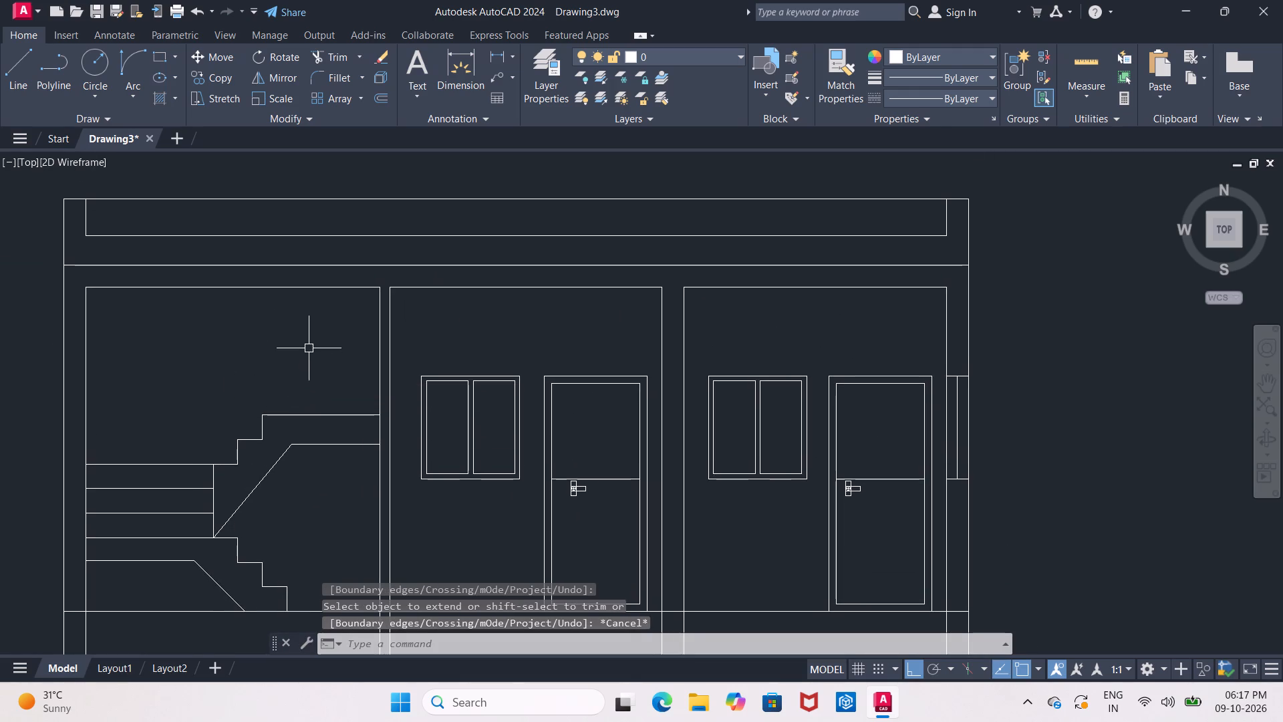
Extend the ceiling lines under the roof slab across the two inner walls and out to both outer wall faces.
scroll(309, 348, up, 1)
middle_drag(303, 348, 237, 384)
key(e)
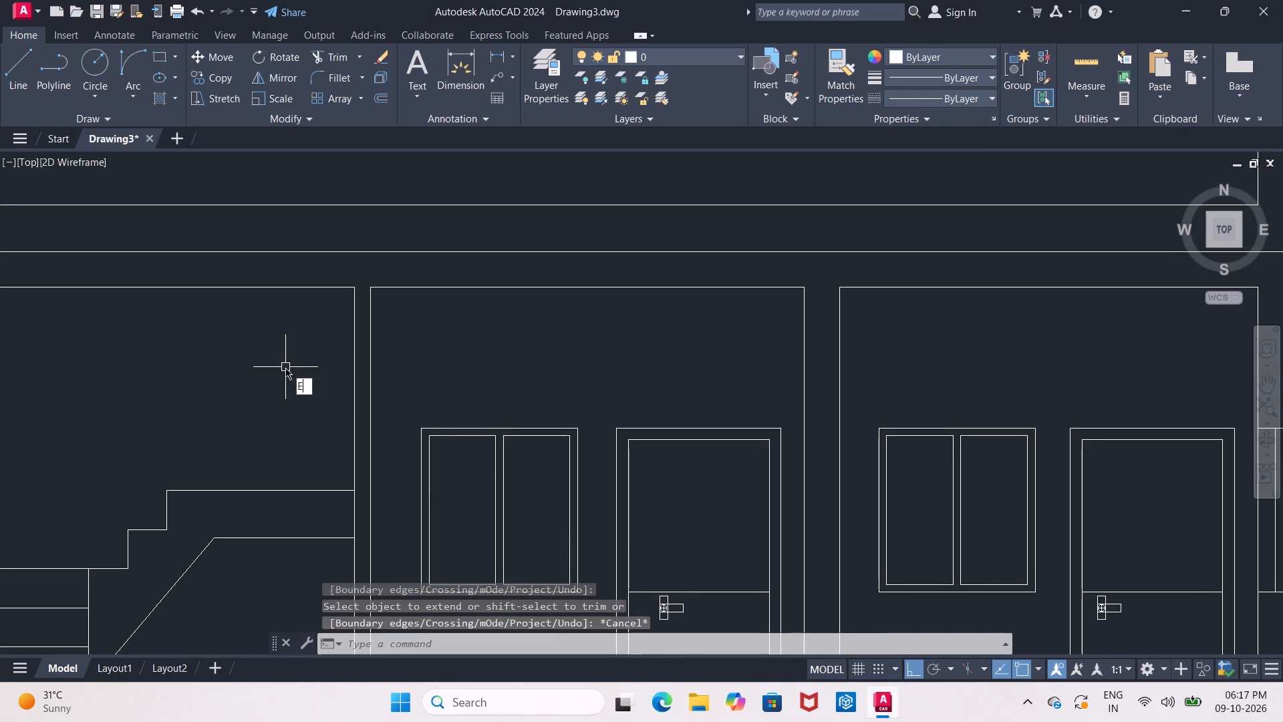
key(x)
click(339, 402)
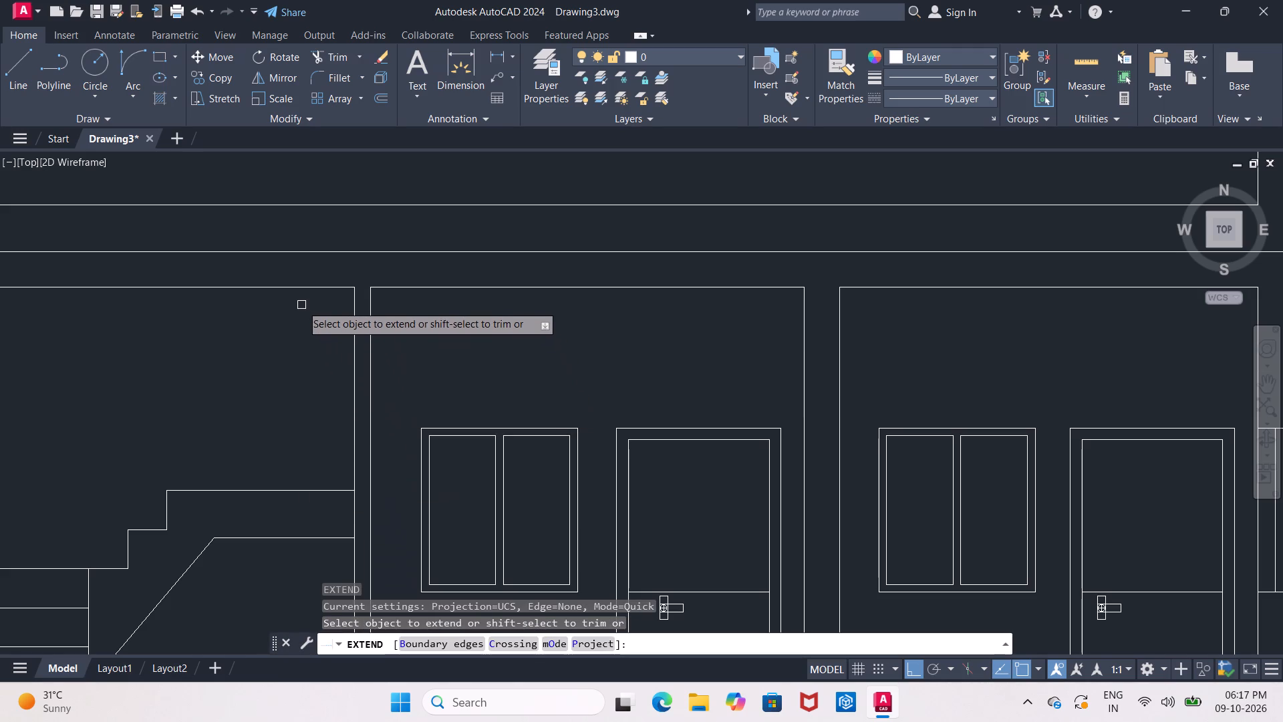
click(301, 286)
middle_drag(288, 328, 662, 332)
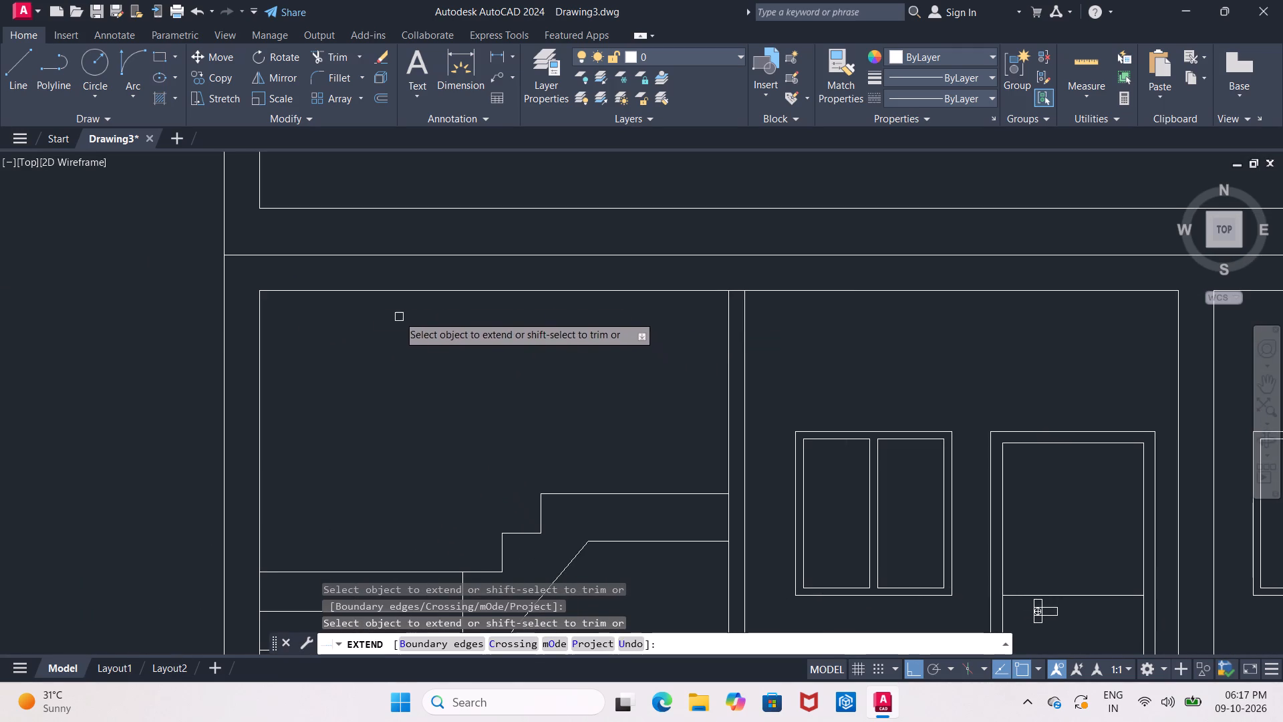
click(338, 291)
middle_drag(386, 356, 100, 352)
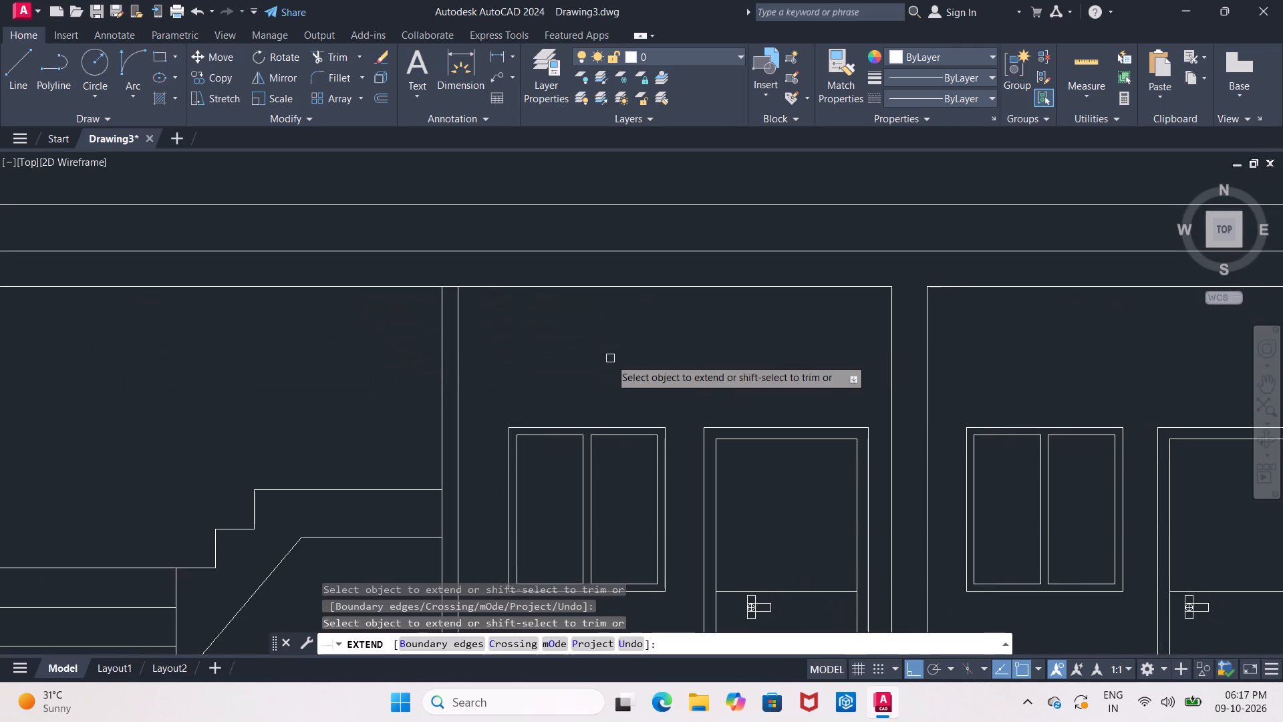
middle_drag(605, 358, 235, 360)
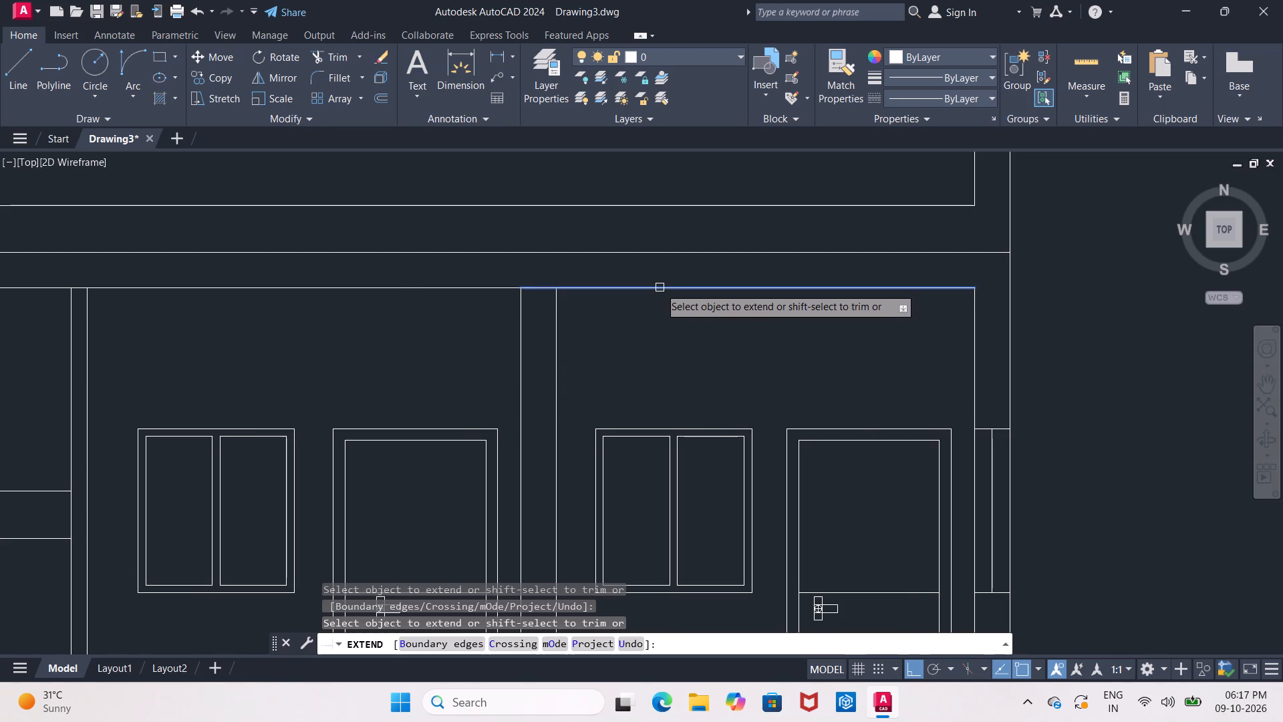
click(660, 287)
middle_drag(684, 311, 442, 324)
click(641, 302)
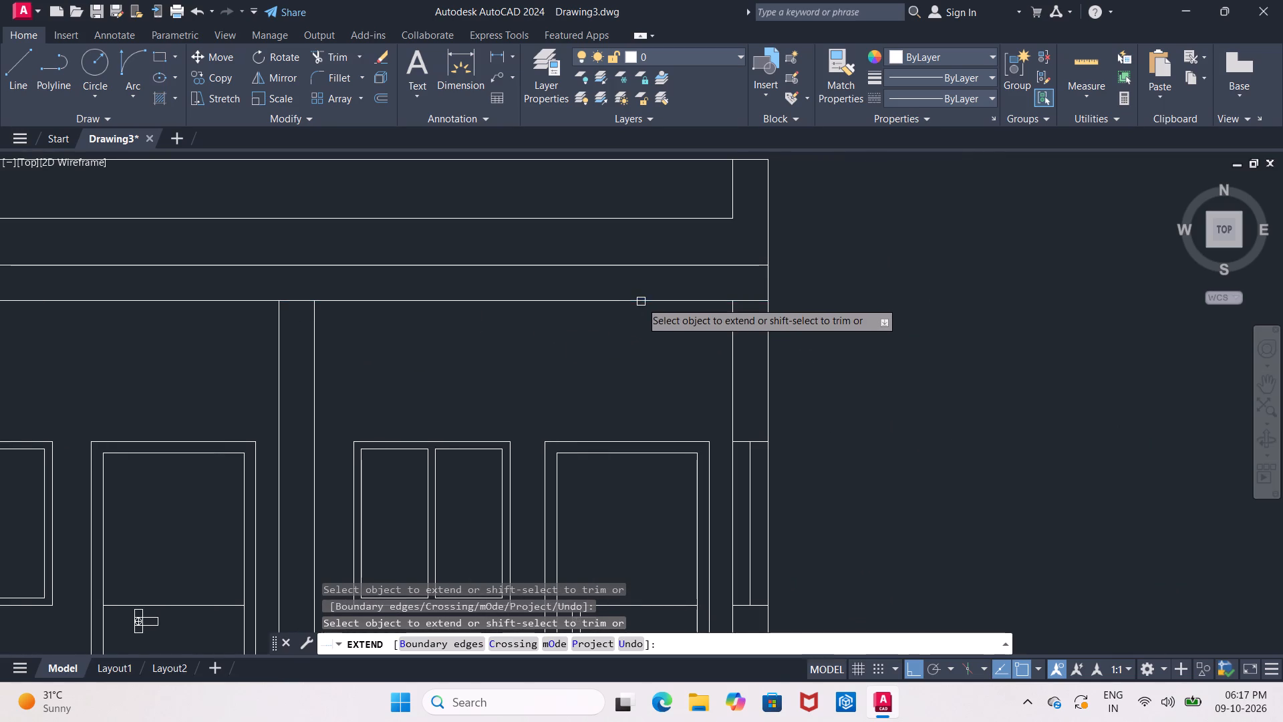
scroll(681, 348, down, 2)
middle_drag(676, 337, 668, 285)
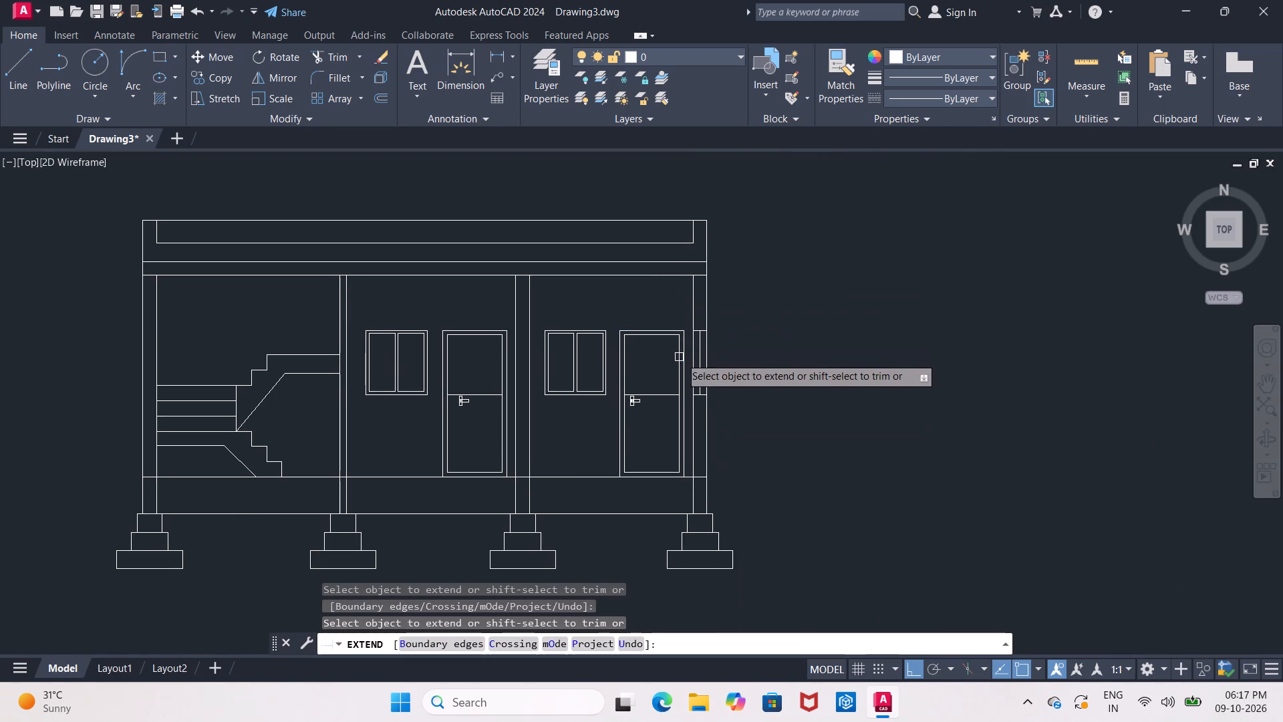
middle_drag(805, 328, 764, 322)
scroll(664, 356, up, 3)
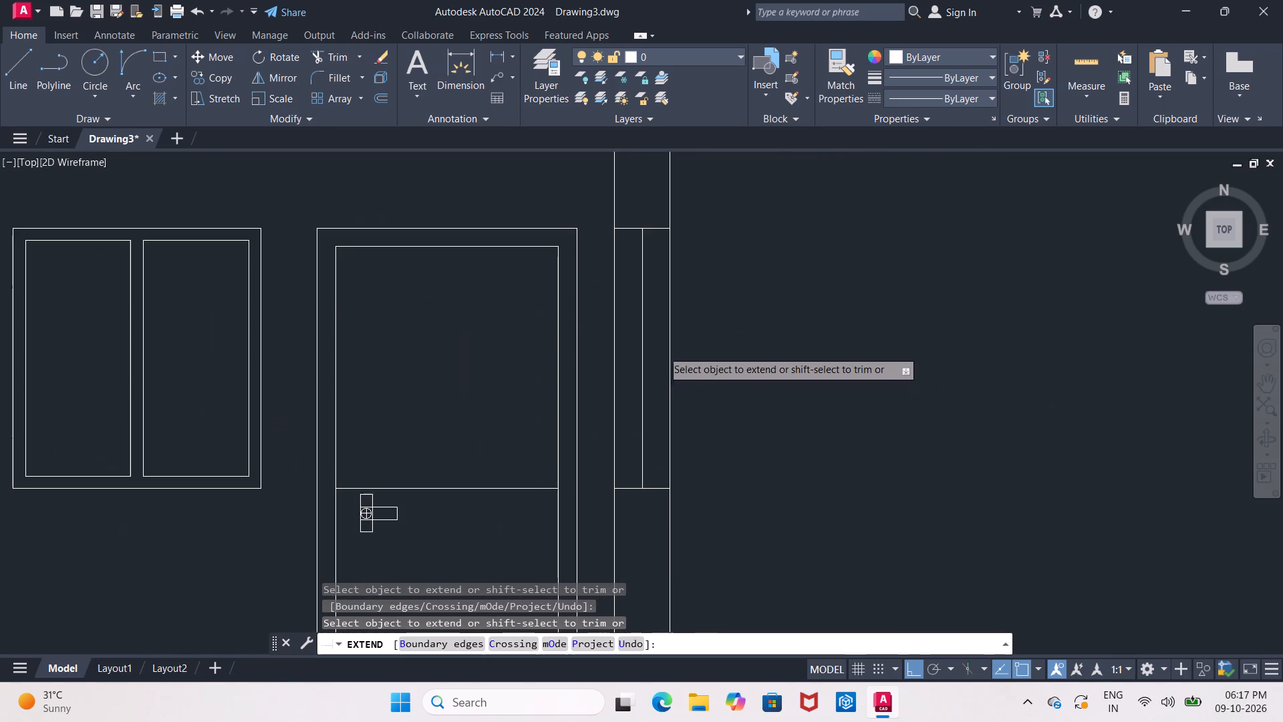
key(Escape)
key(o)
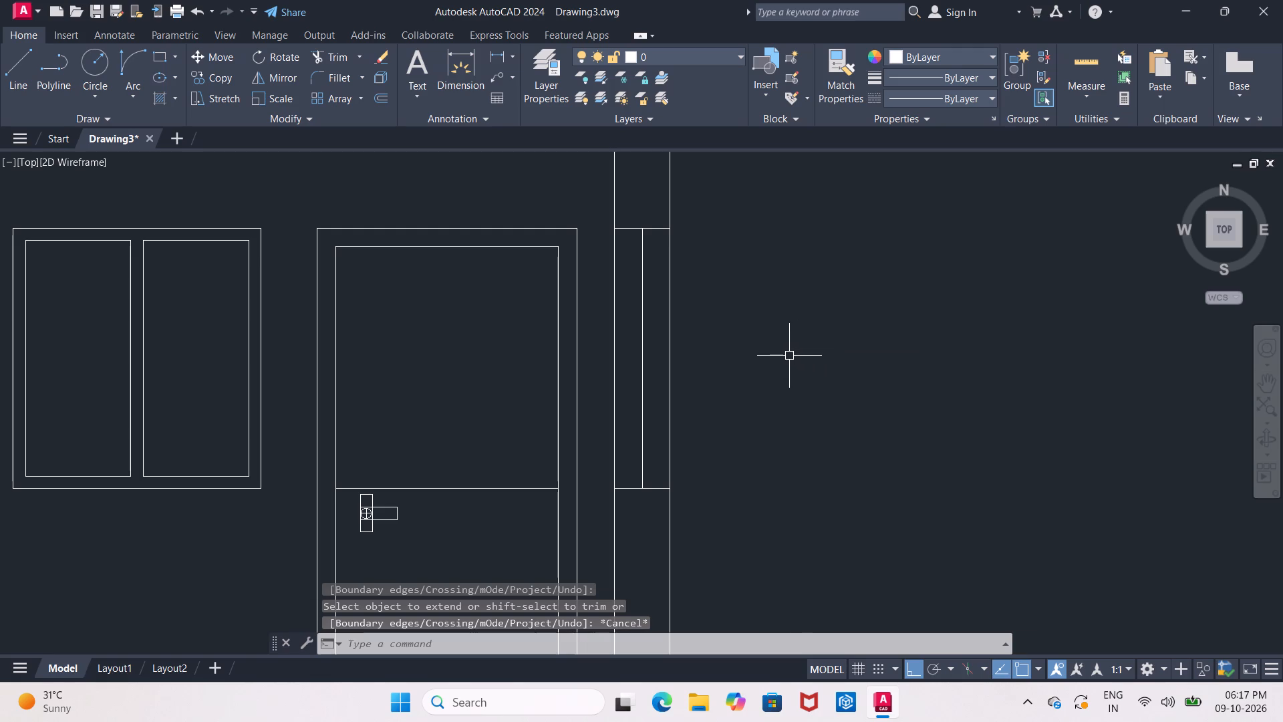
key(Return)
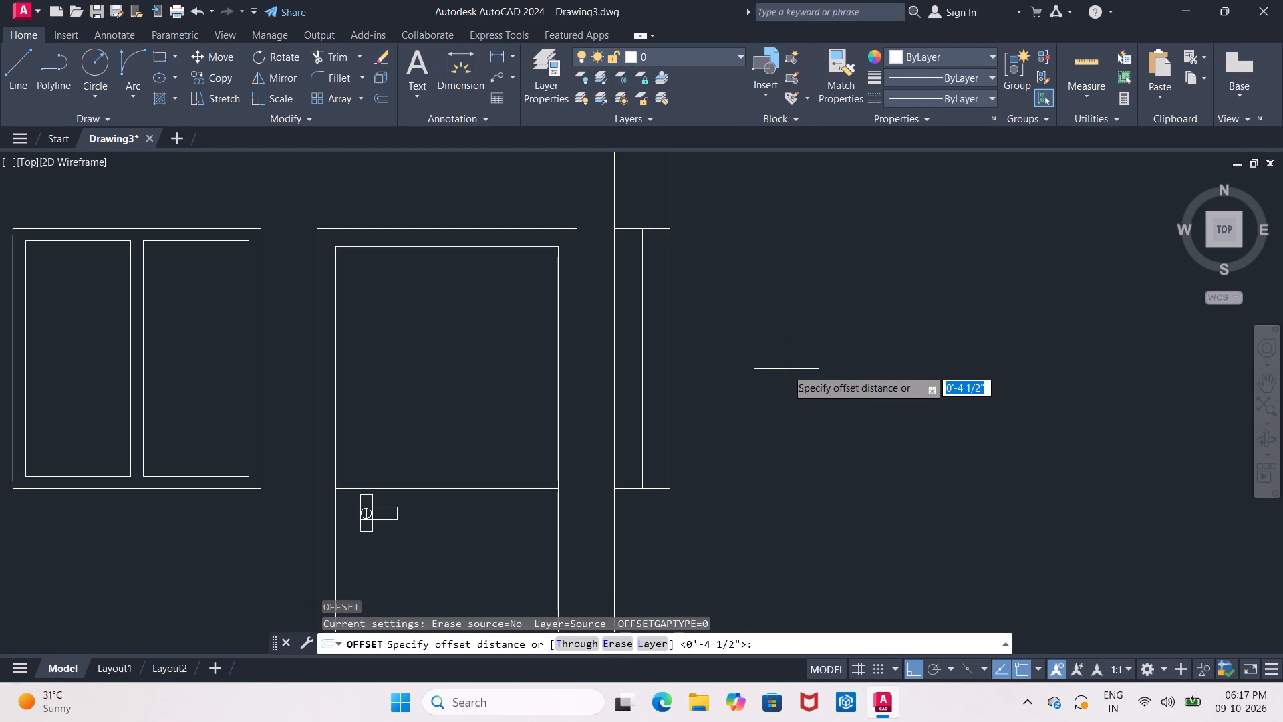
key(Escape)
Offset the centre line of the window cut in the outer wall by 2" to both sides.
key(o)
key(Return)
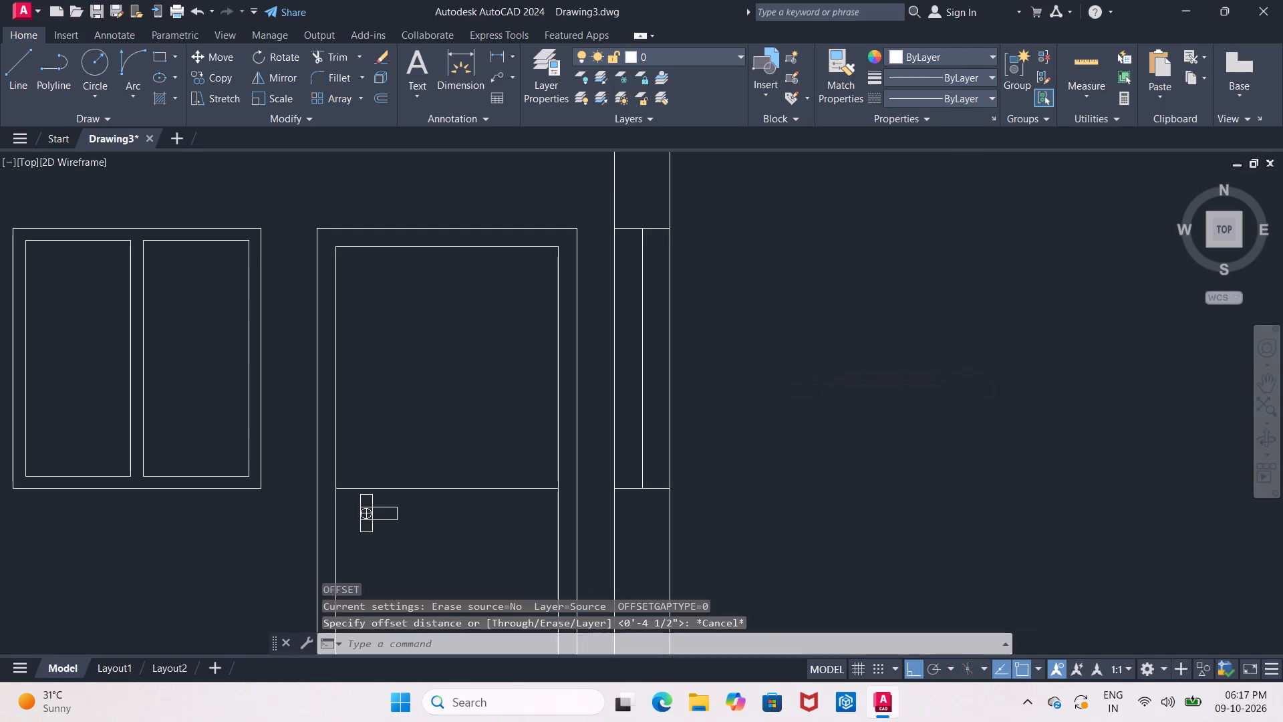
key(2)
key(shift+quotedbl)
key(Return)
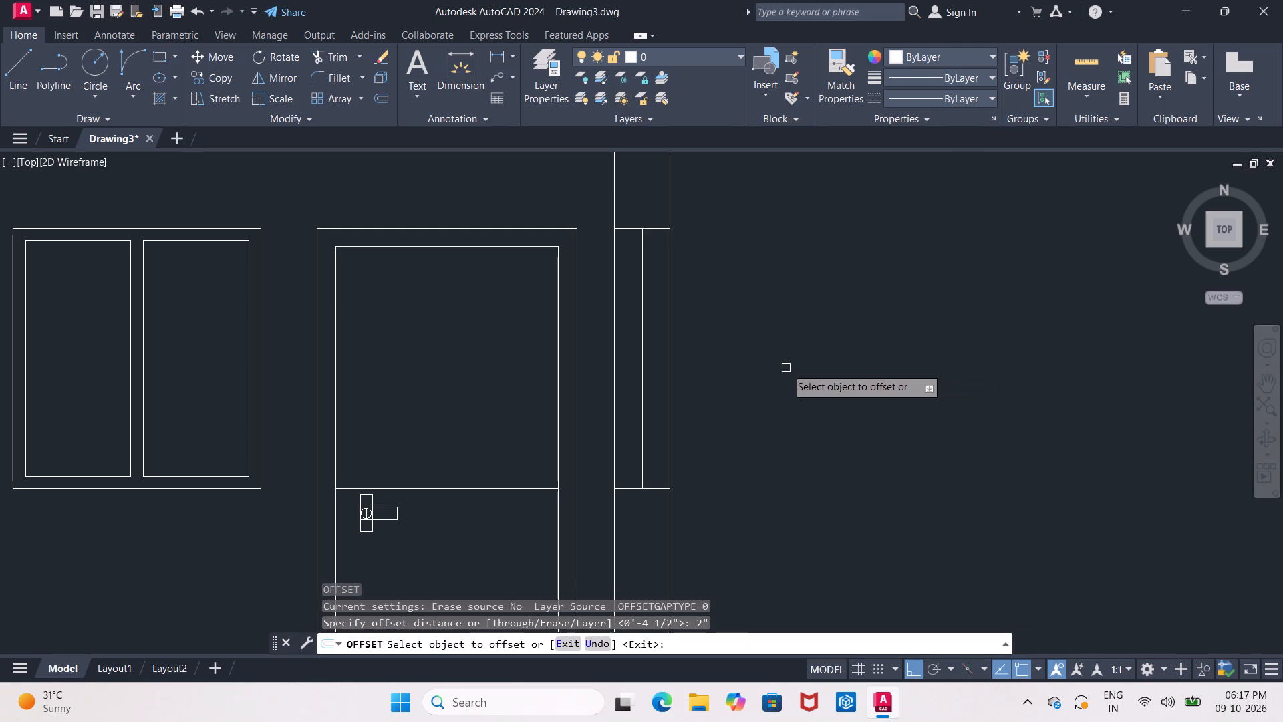
click(644, 384)
click(653, 384)
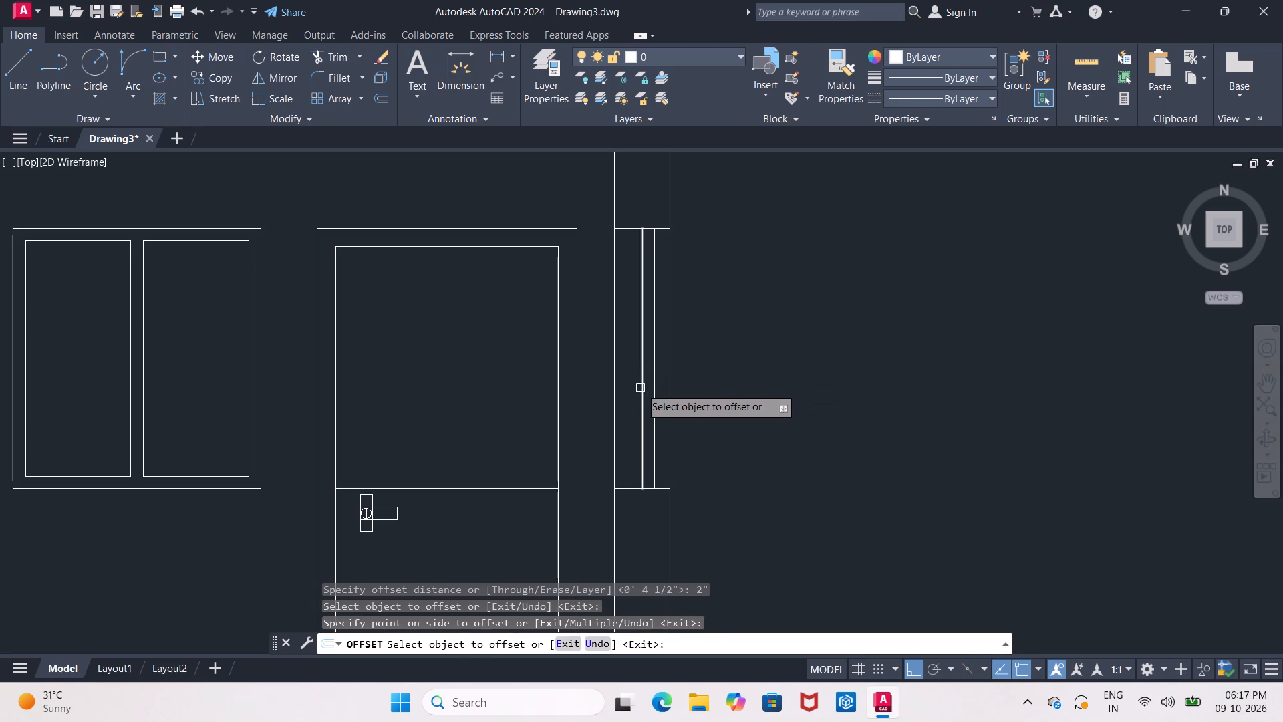
click(640, 388)
click(631, 389)
Examine the cut window in the outer wall and the whole section from parapet to foundations.
scroll(682, 367, down, 2)
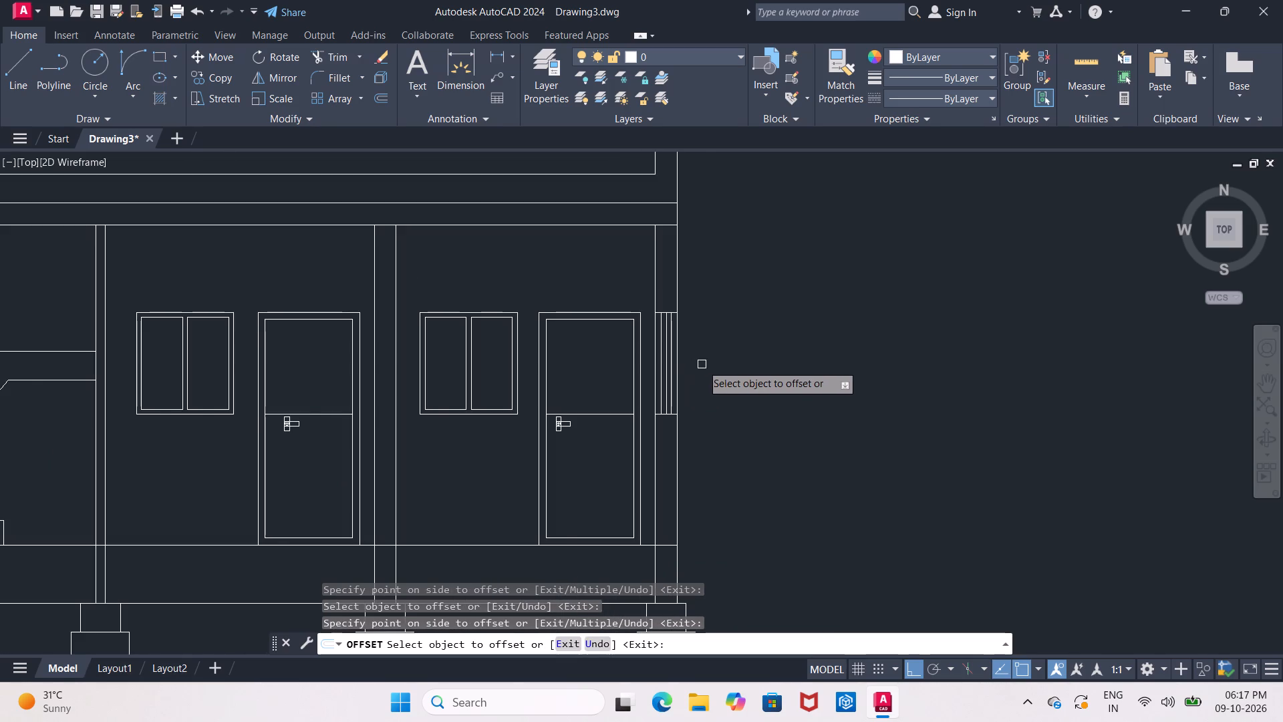
middle_drag(702, 364, 744, 347)
middle_click(749, 362)
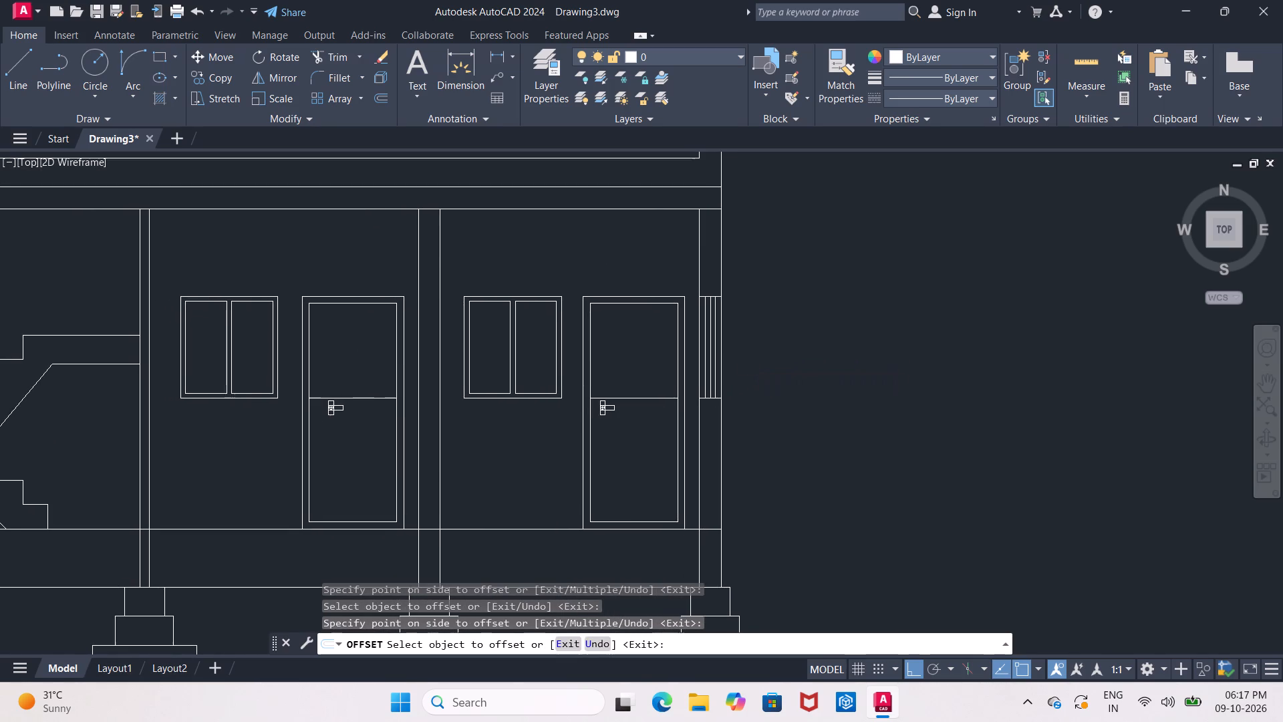
scroll(751, 364, up, 1)
scroll(759, 361, down, 2)
middle_drag(766, 364, 768, 350)
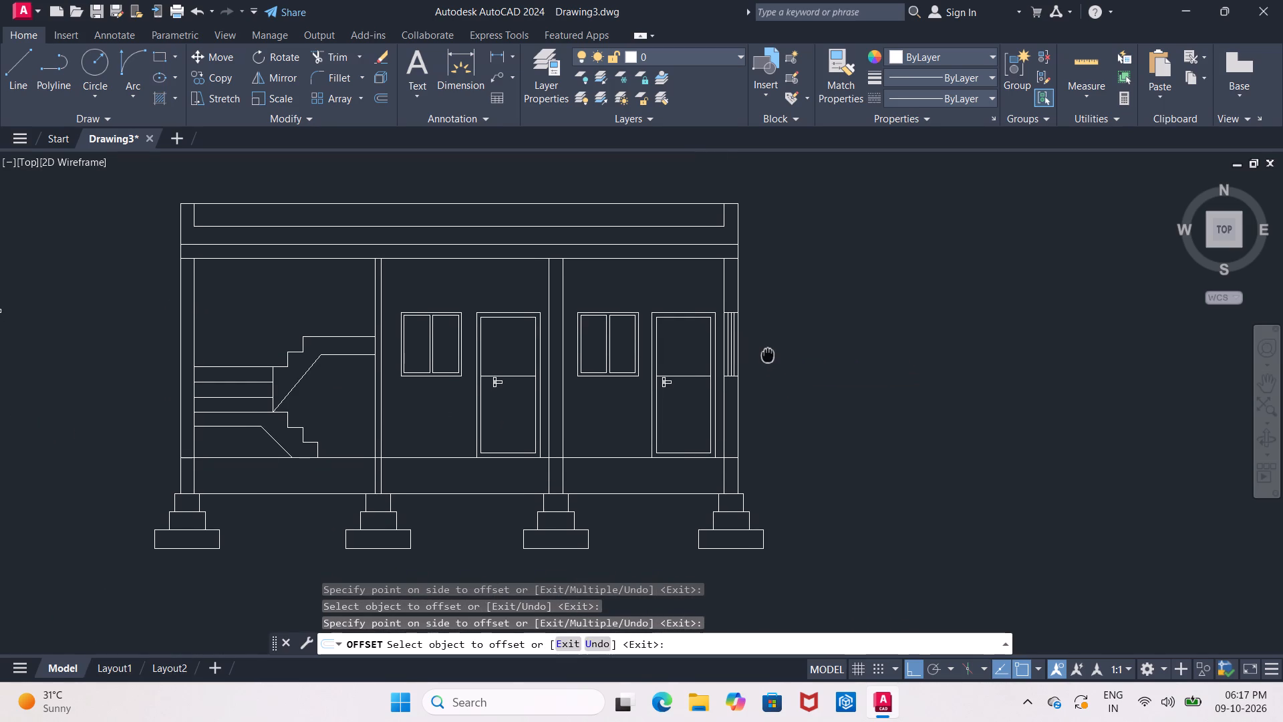
middle_drag(768, 350, 768, 347)
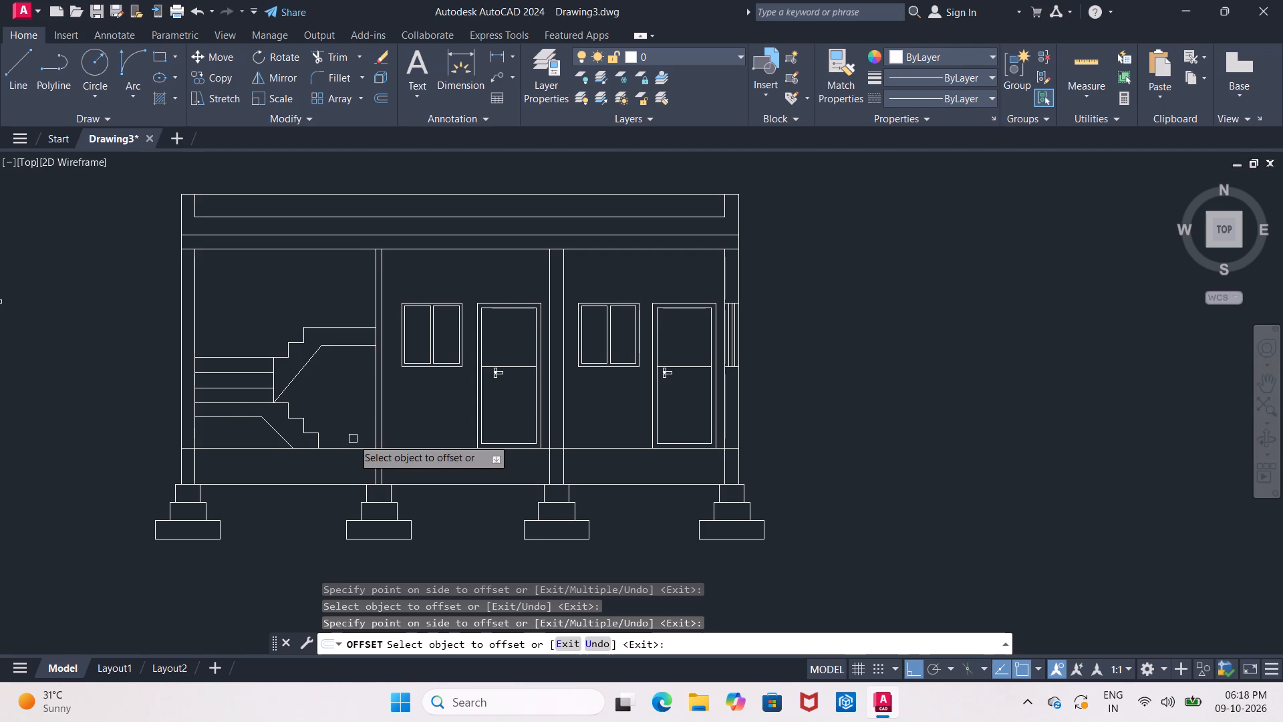
Examine the section together with the floor plan and front elevation, ending the running offset.
scroll(353, 439, up, 1)
middle_click(353, 439)
scroll(353, 439, down, 1)
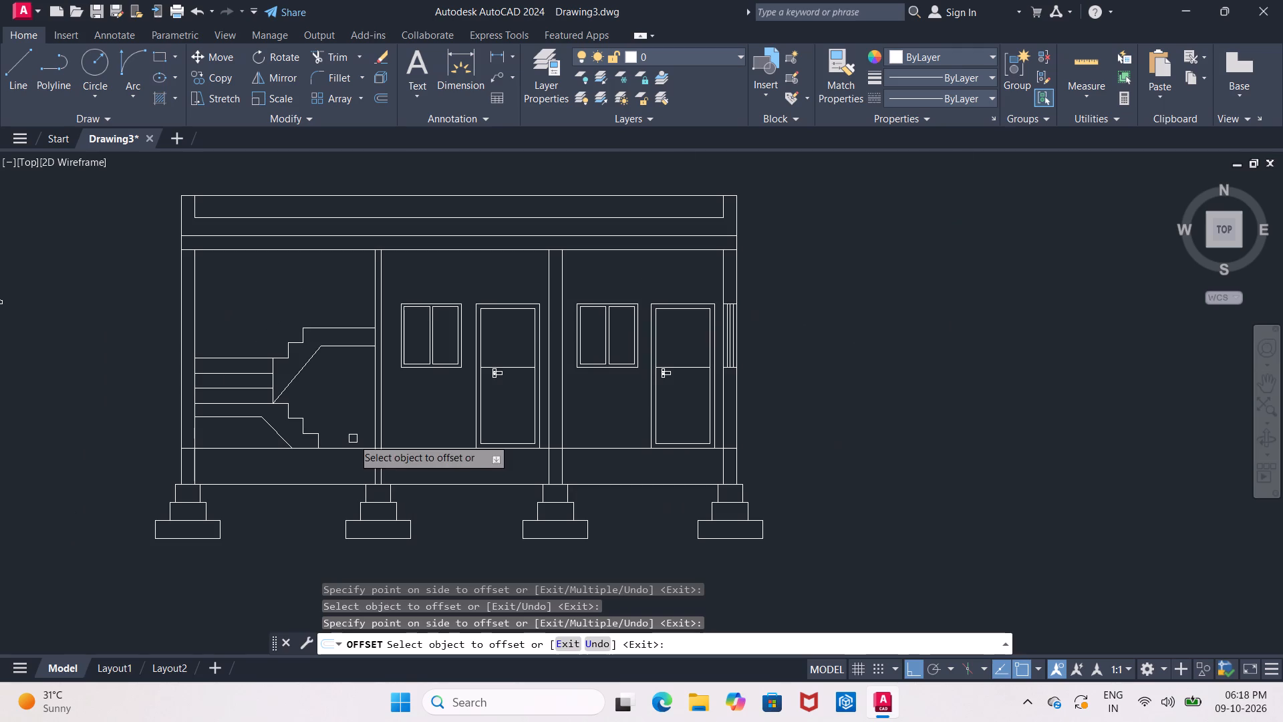
scroll(353, 439, down, 1)
middle_drag(353, 439, 480, 465)
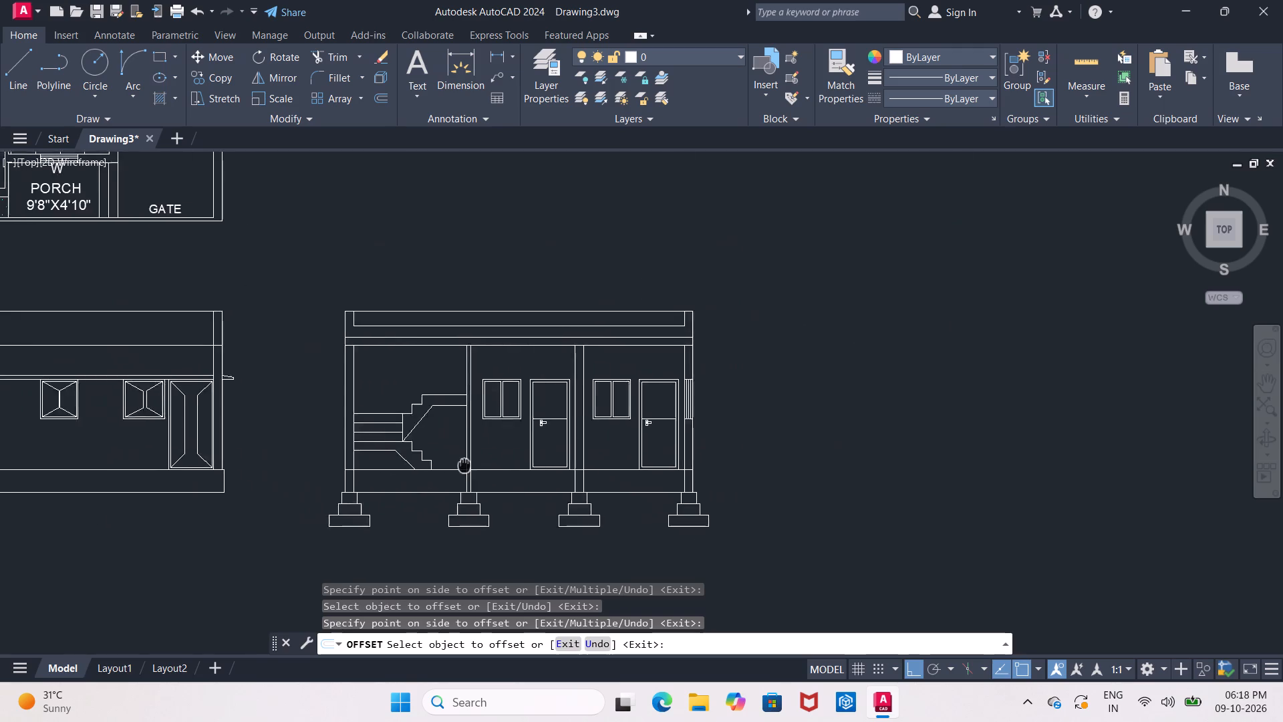
middle_drag(480, 465, 496, 465)
scroll(512, 463, down, 2)
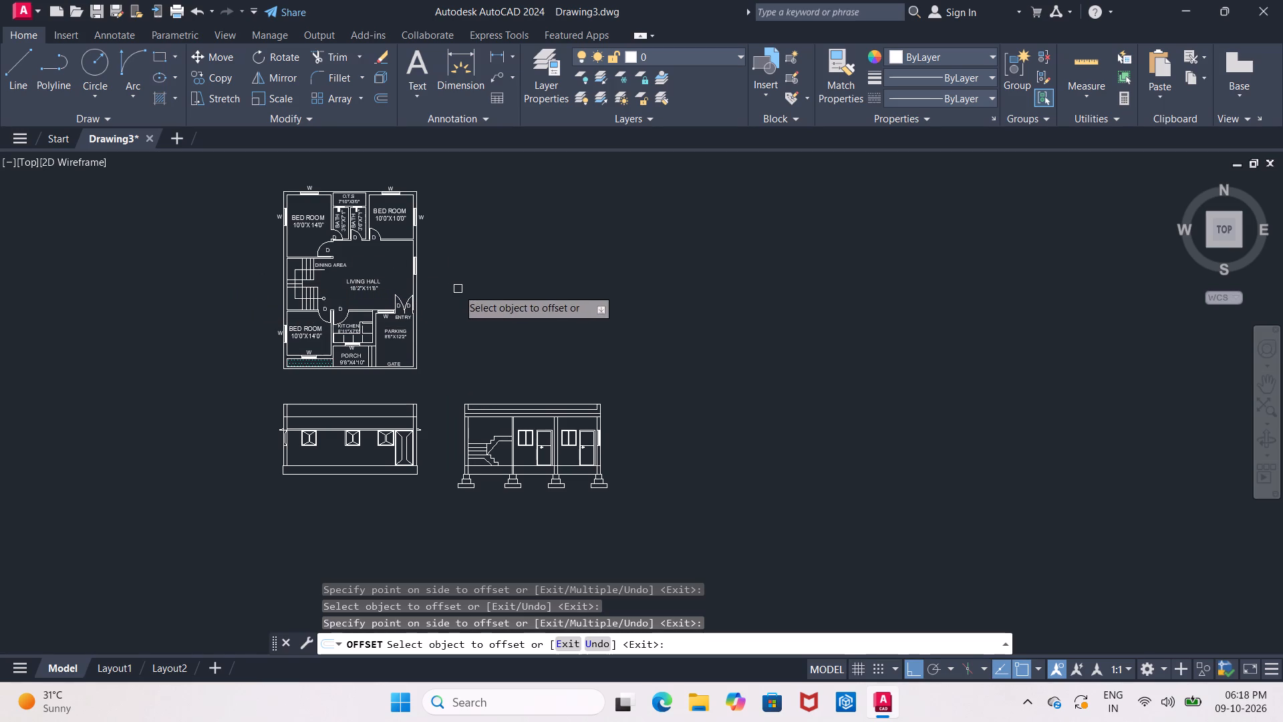
middle_drag(464, 290, 450, 274)
scroll(461, 302, down, 1)
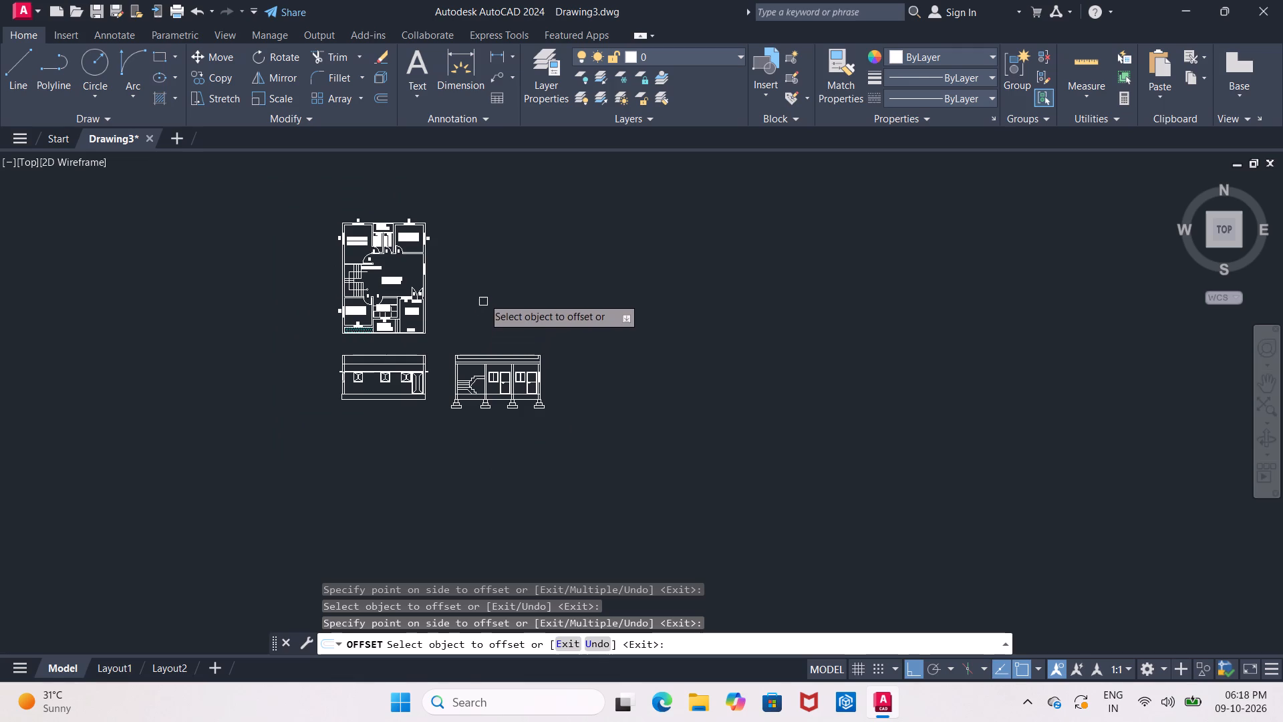
scroll(486, 332, up, 3)
middle_drag(505, 365, 476, 276)
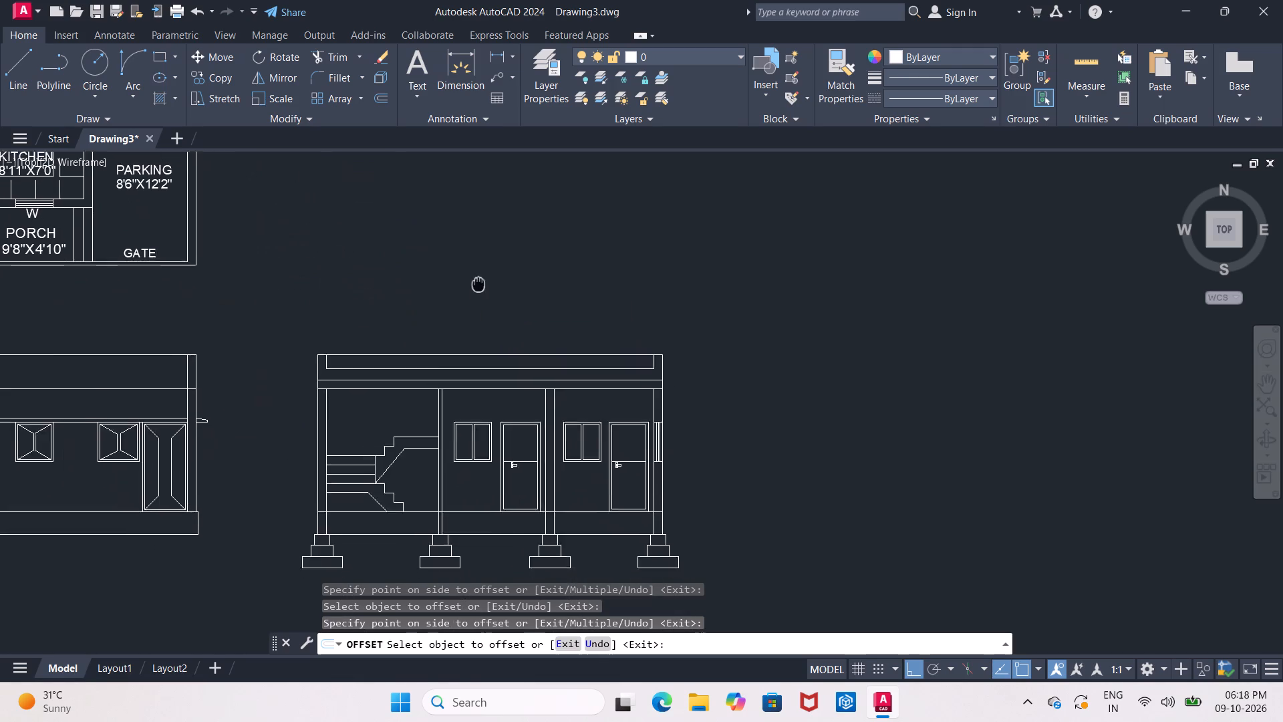
middle_drag(476, 276, 480, 251)
key(Escape)
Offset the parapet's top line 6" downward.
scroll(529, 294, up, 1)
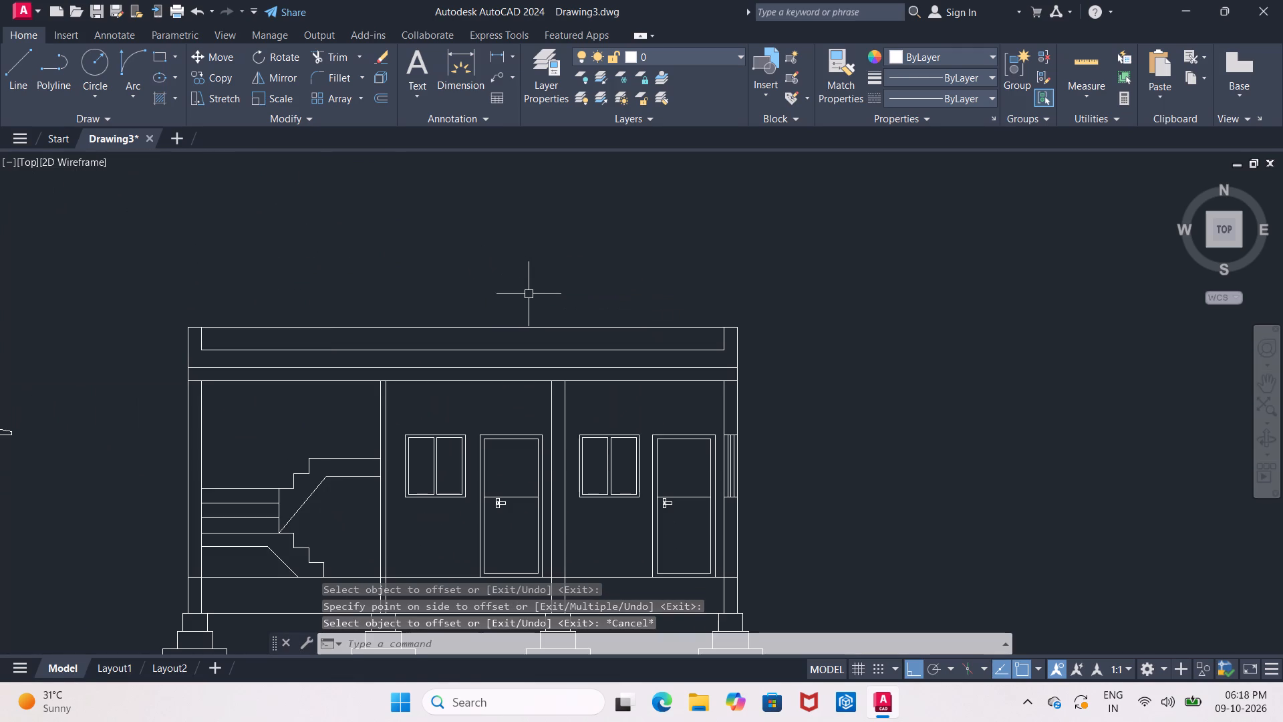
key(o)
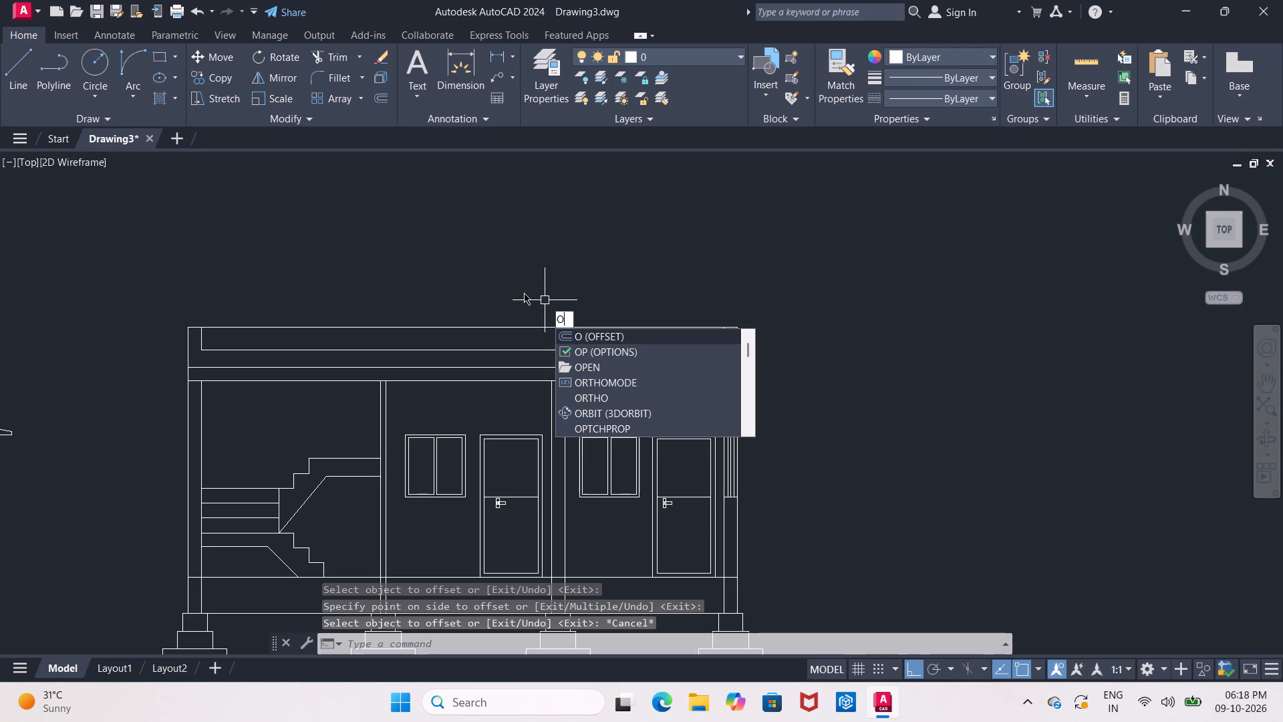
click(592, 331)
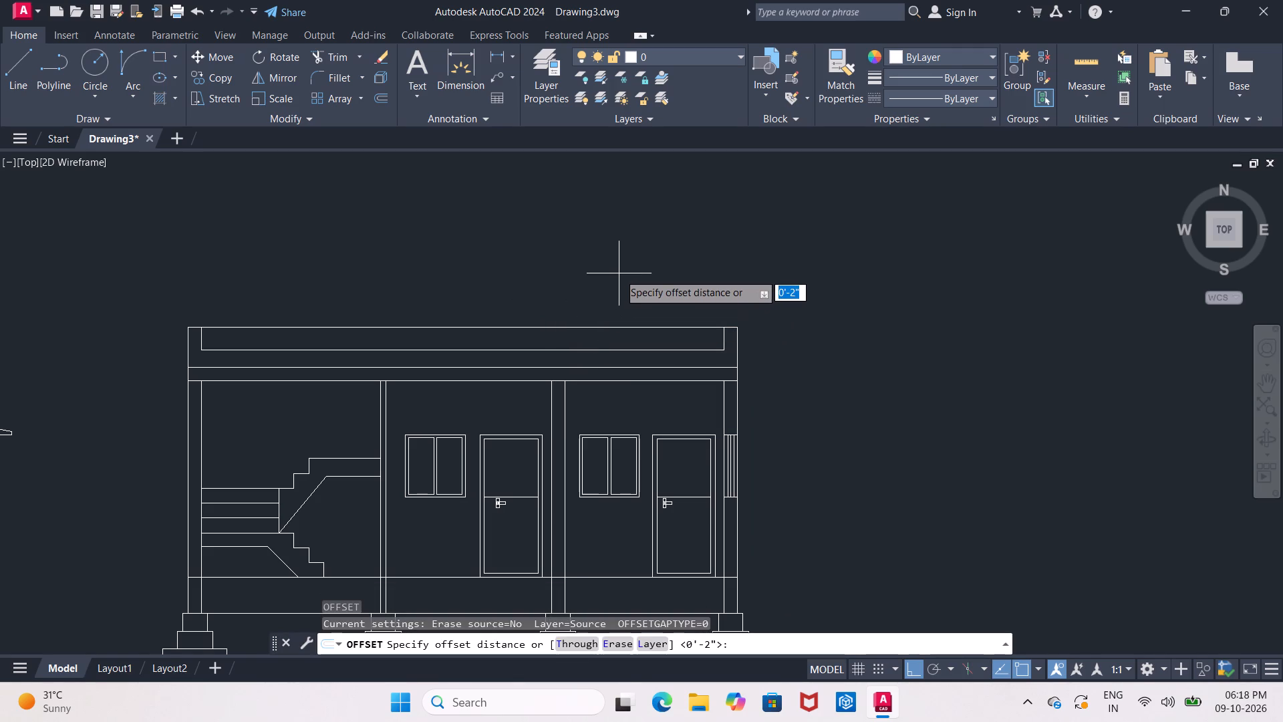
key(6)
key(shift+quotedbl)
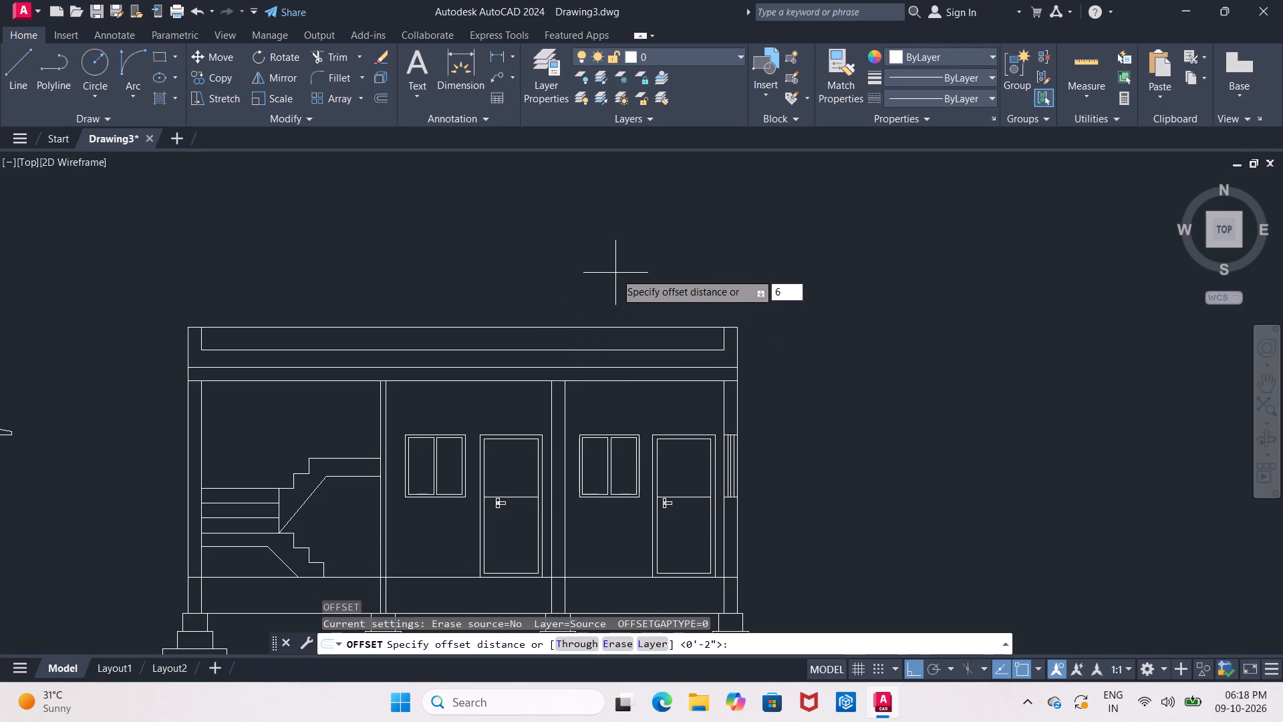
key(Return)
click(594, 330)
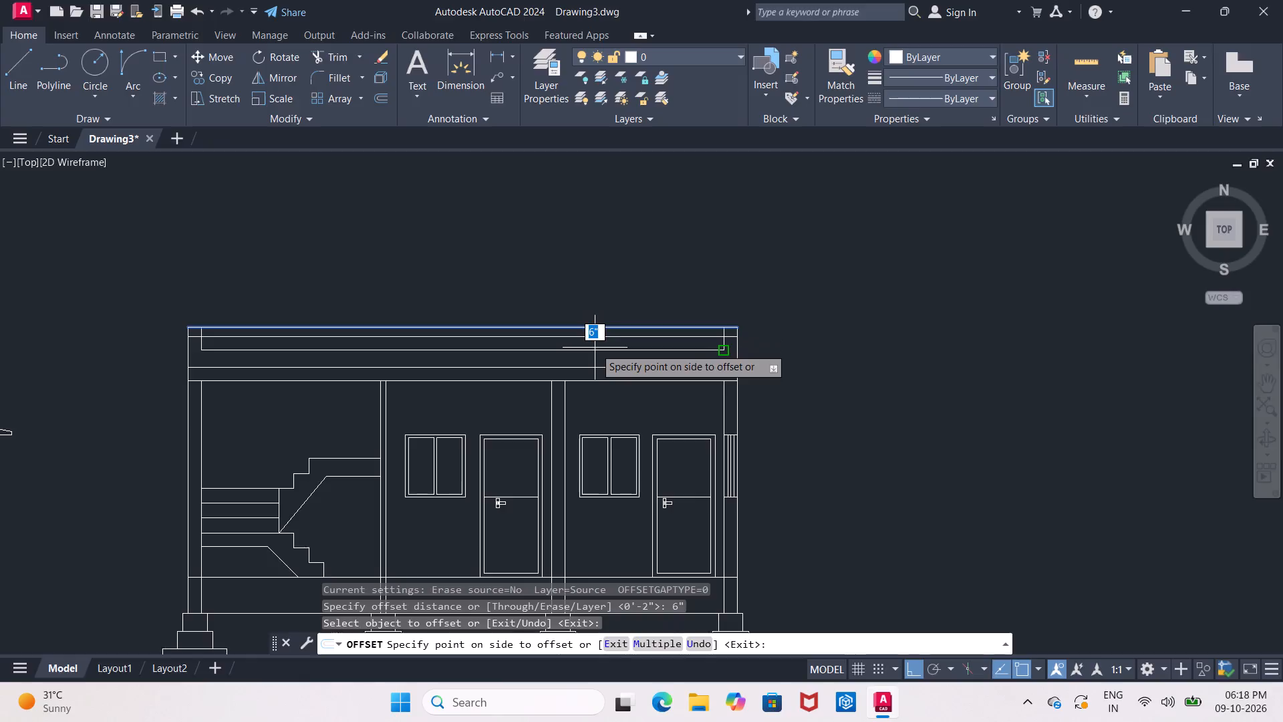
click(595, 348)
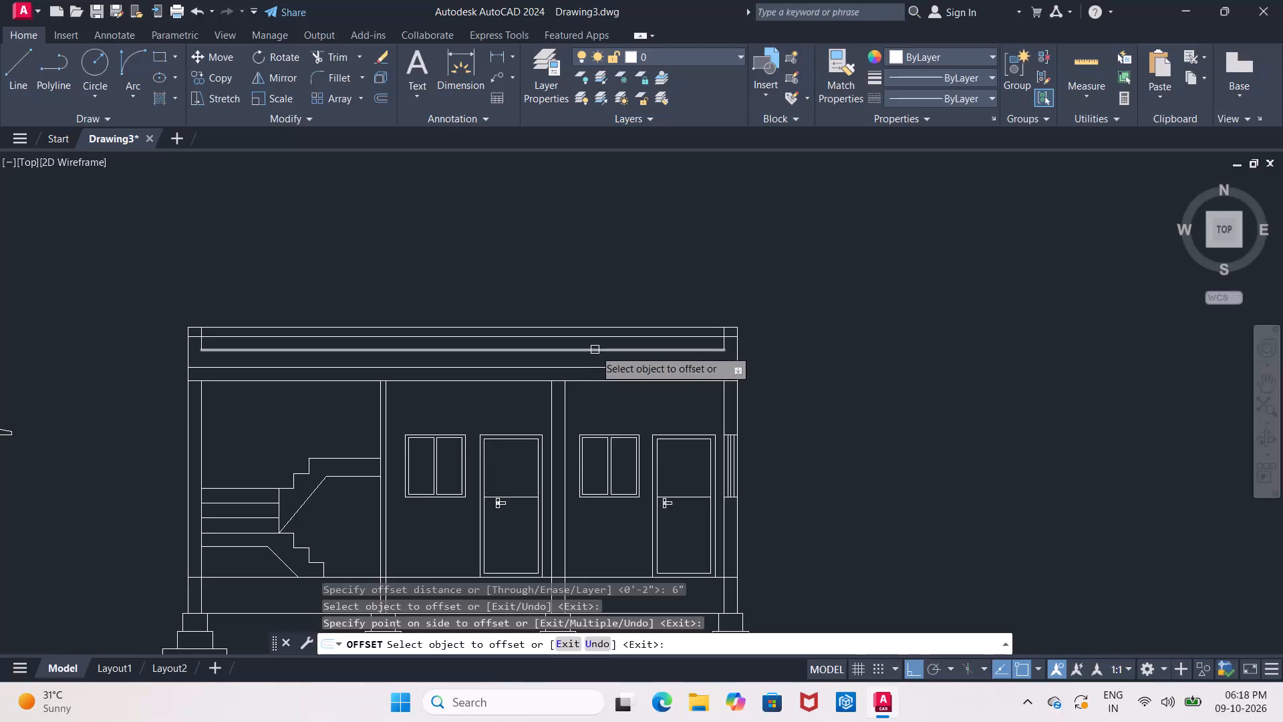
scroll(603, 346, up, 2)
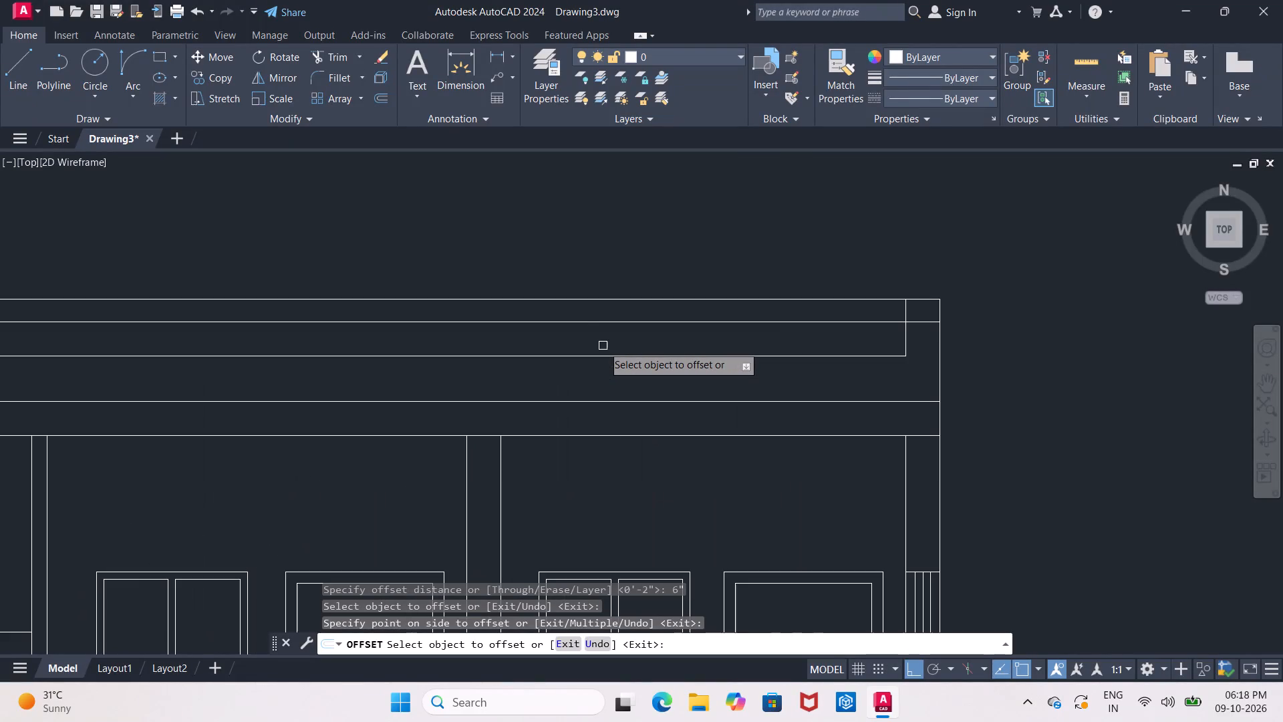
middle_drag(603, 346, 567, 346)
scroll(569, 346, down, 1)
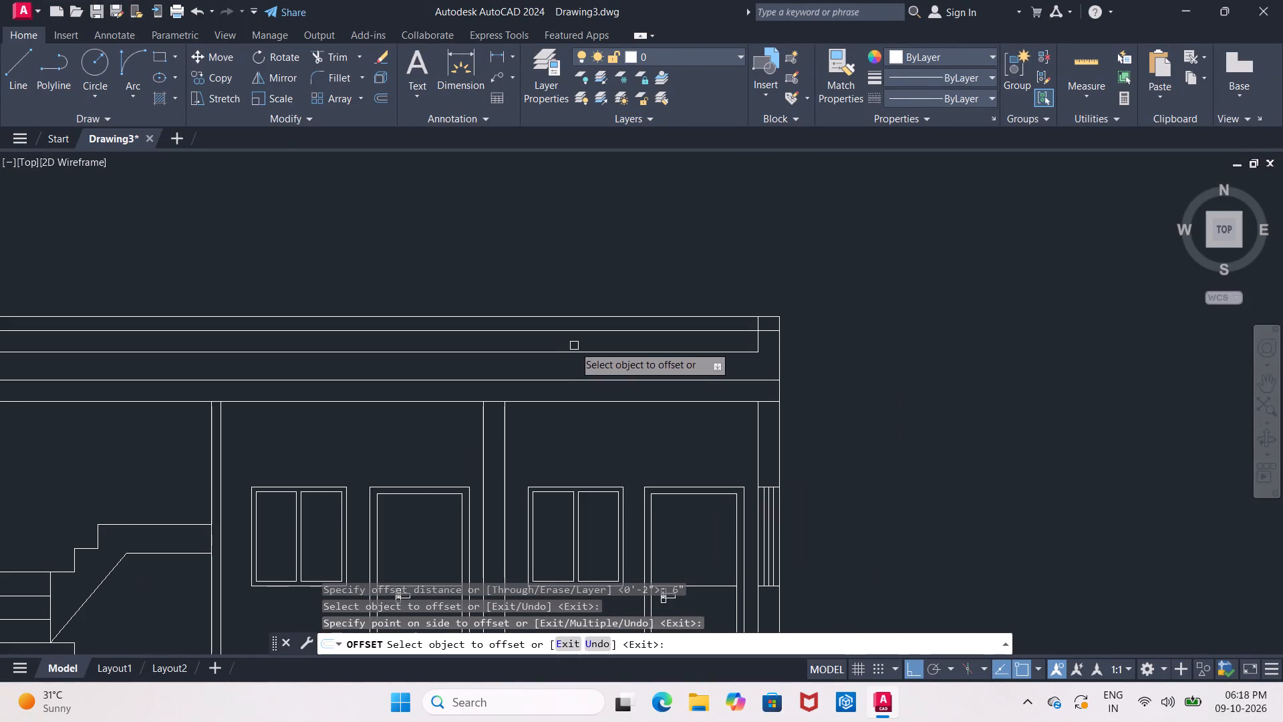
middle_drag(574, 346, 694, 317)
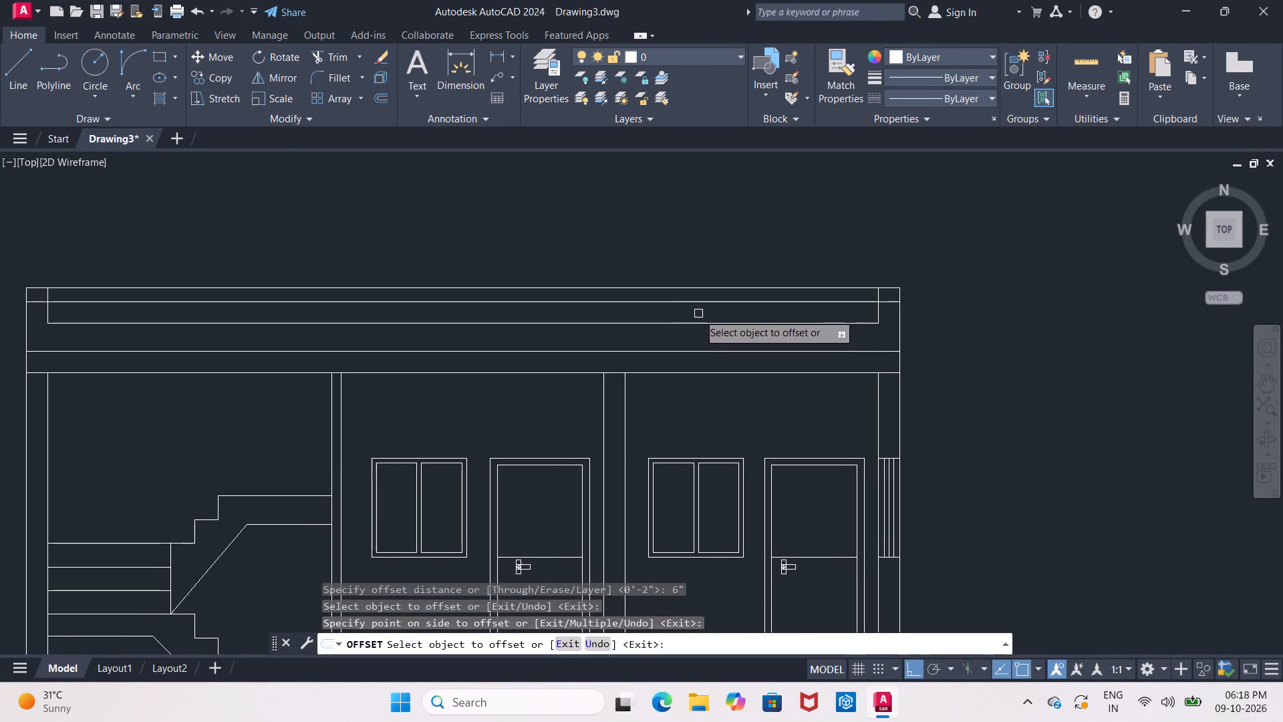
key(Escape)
Measure the parapet height at the staircase-side outer wall, from its top line to the roof slab's upper line.
middle_drag(568, 335, 679, 307)
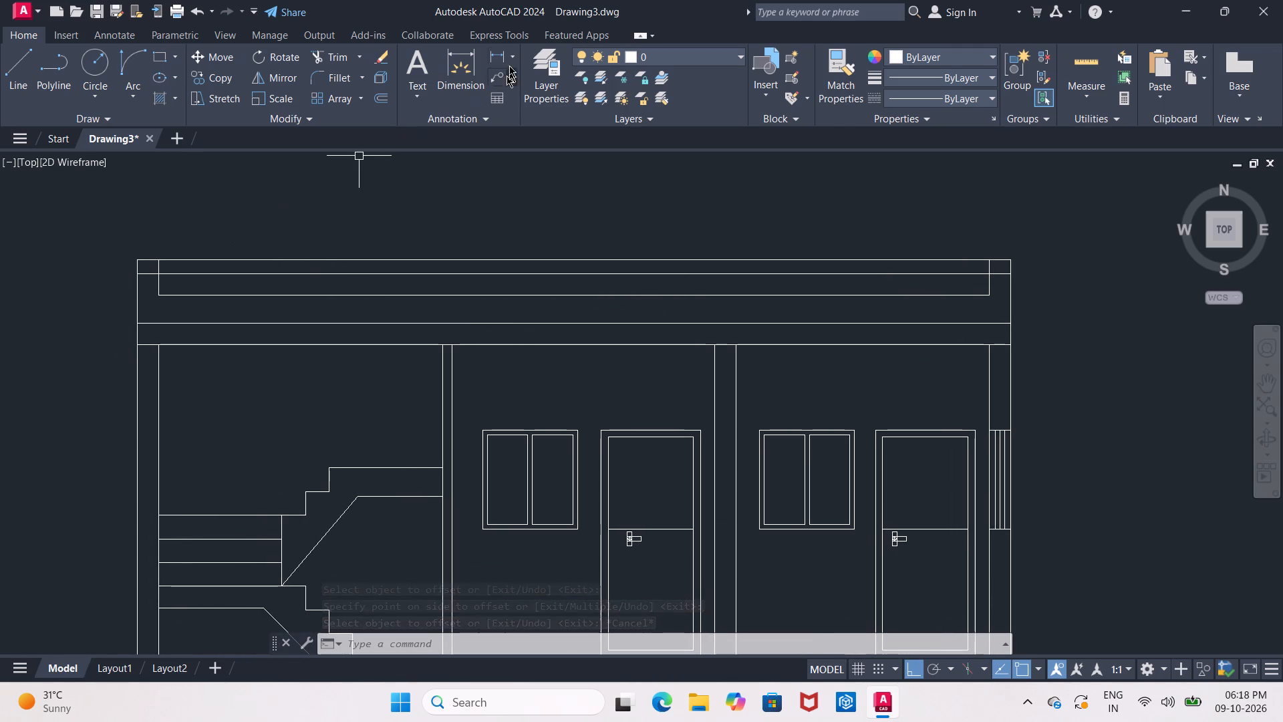
click(496, 53)
click(142, 263)
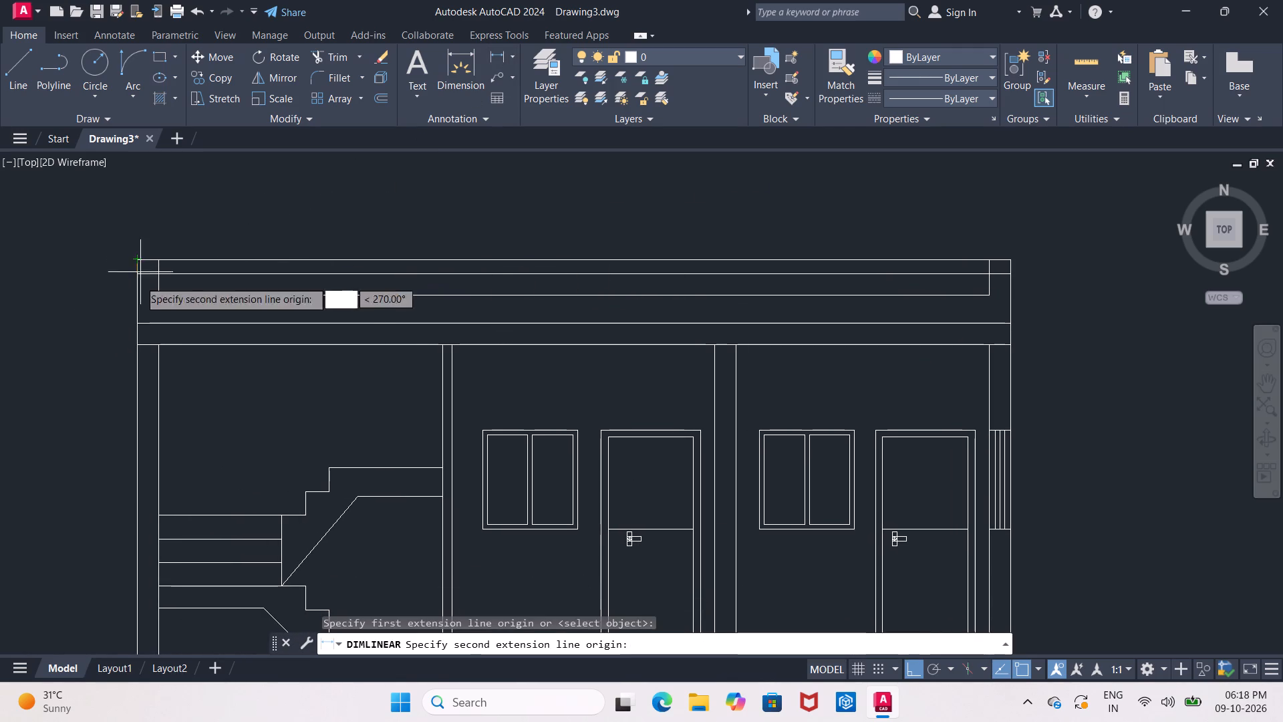
click(135, 327)
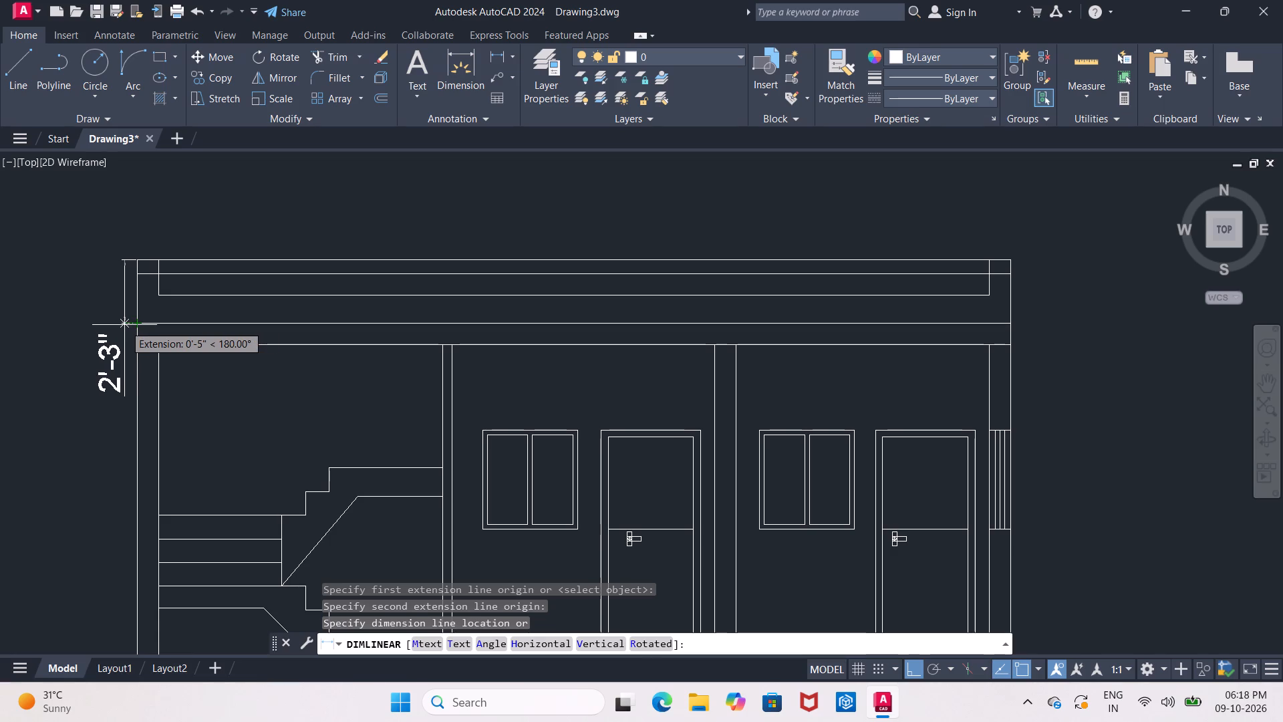
key(Escape)
Erase the parapet's top line and the offset line directly below it.
scroll(134, 314, up, 1)
middle_drag(134, 312, 134, 328)
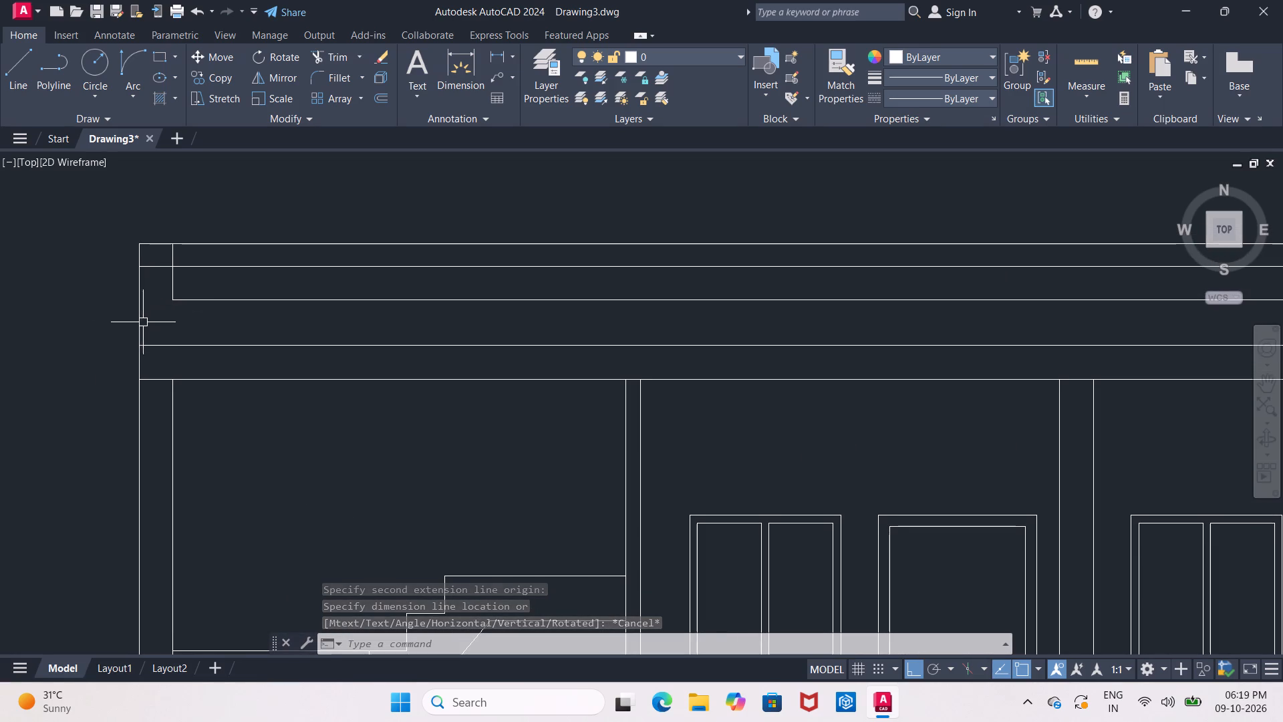
middle_drag(162, 313, 158, 317)
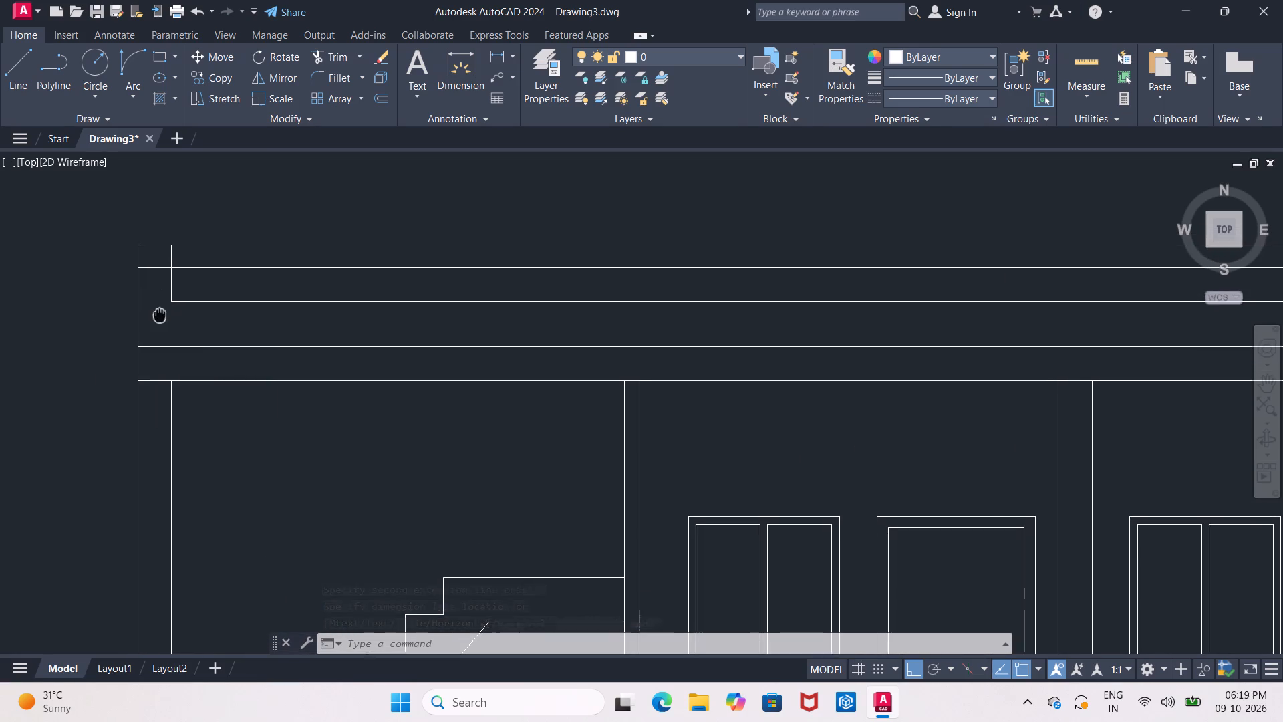
middle_drag(158, 317, 122, 340)
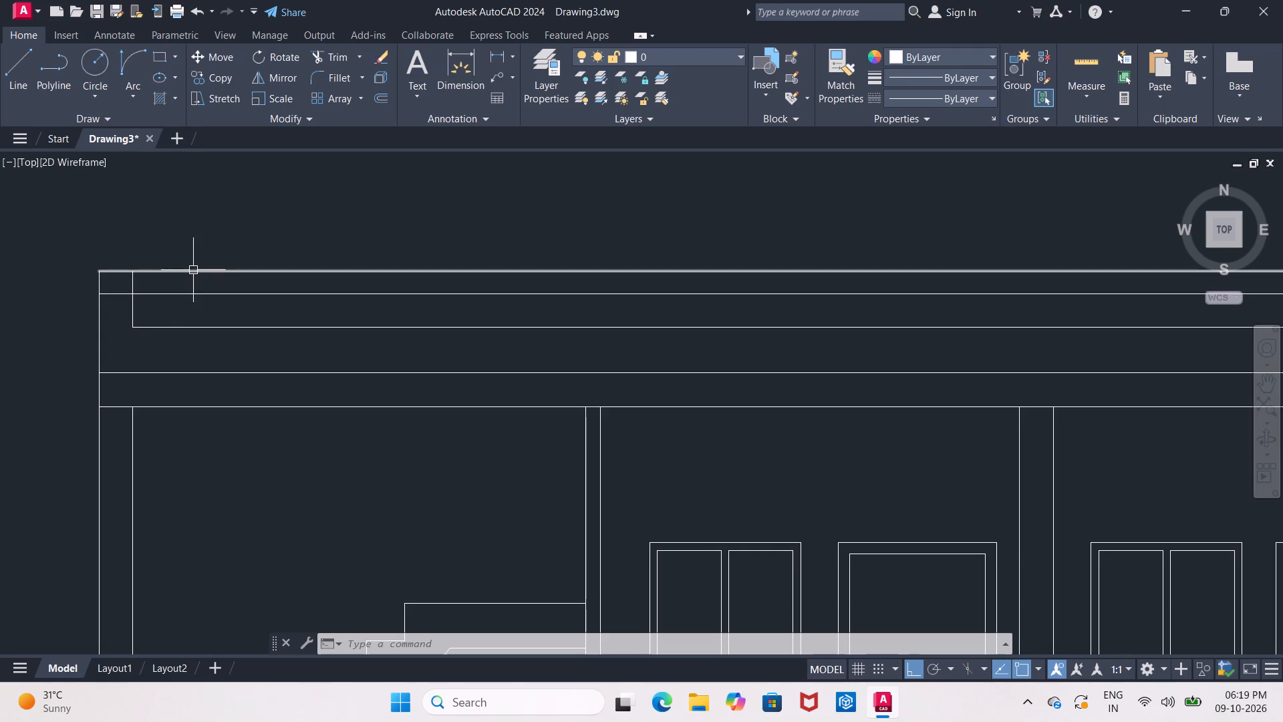
click(193, 270)
click(189, 294)
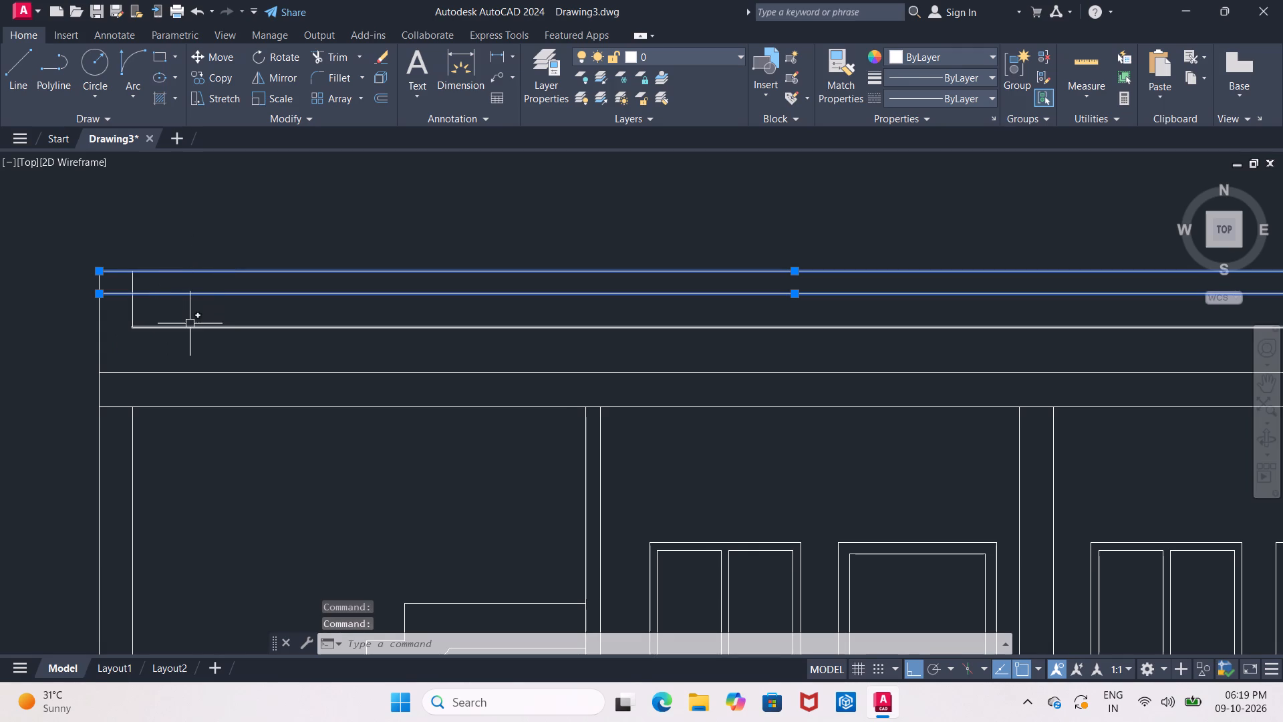
key(Delete)
Measure from the upper end of the staircase-side outer wall face to the roof slab's upper line.
middle_drag(193, 321, 264, 321)
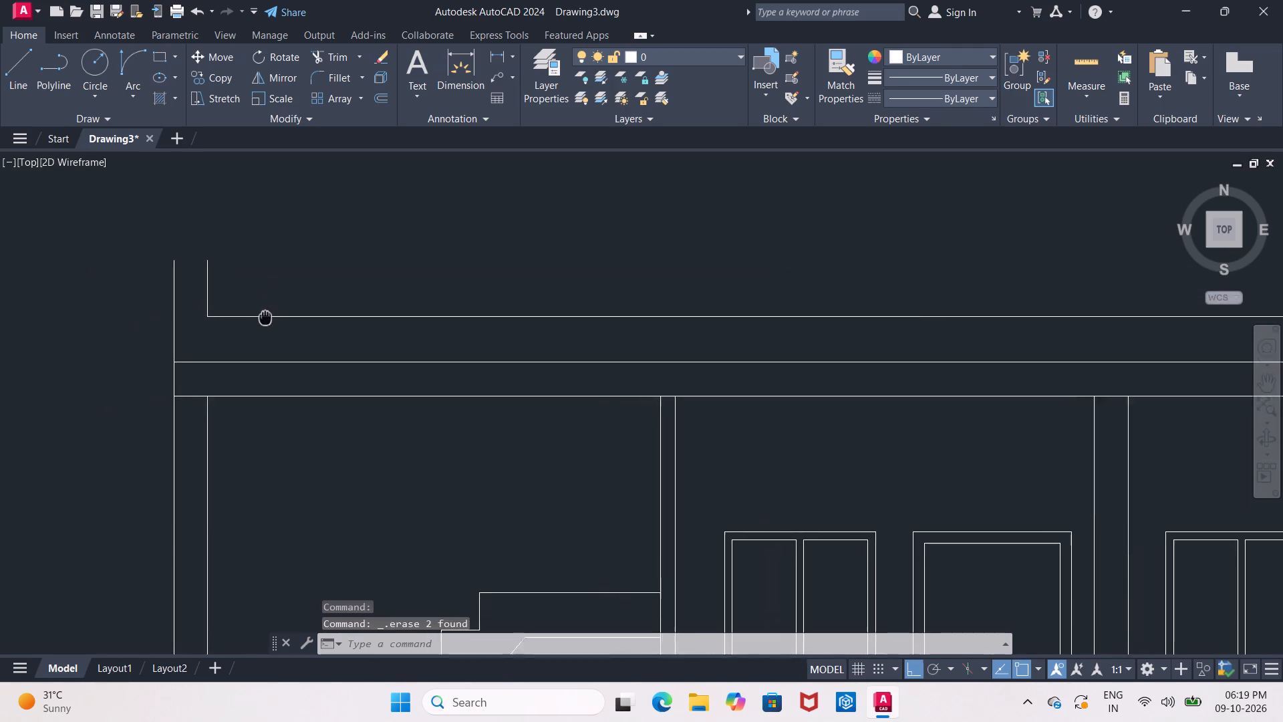
middle_drag(264, 321, 249, 367)
middle_drag(235, 340, 267, 343)
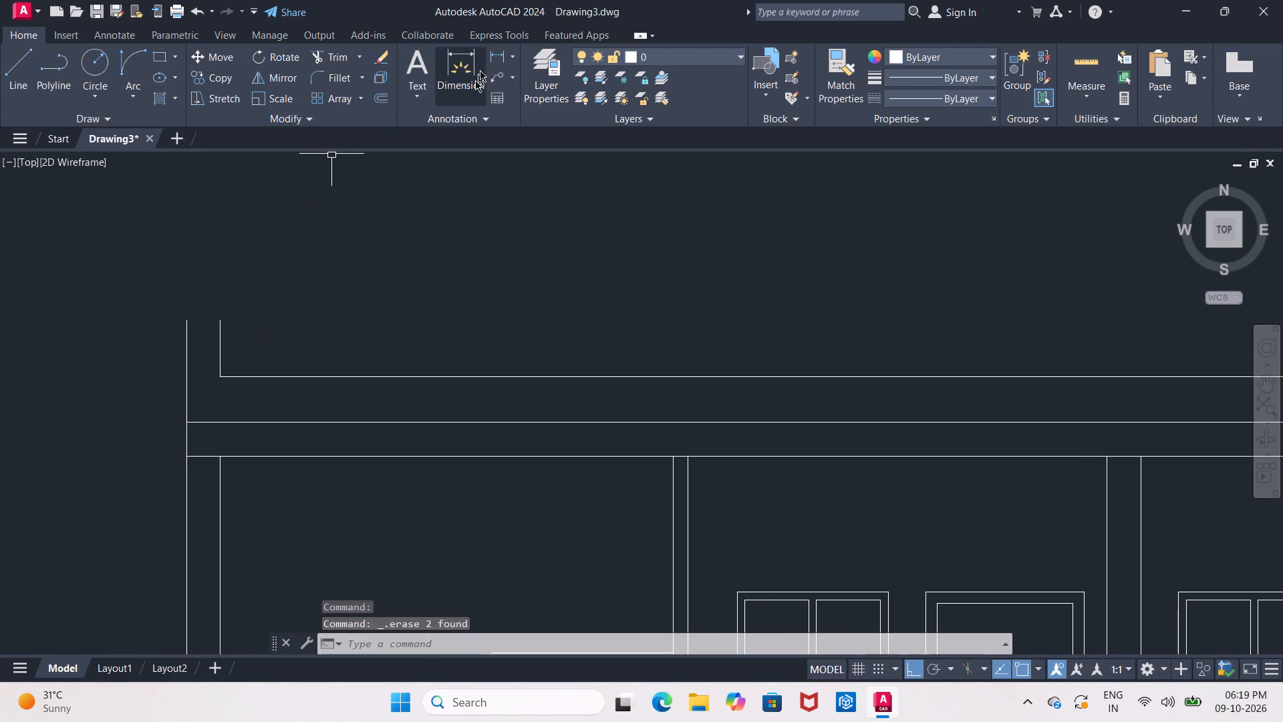
click(490, 53)
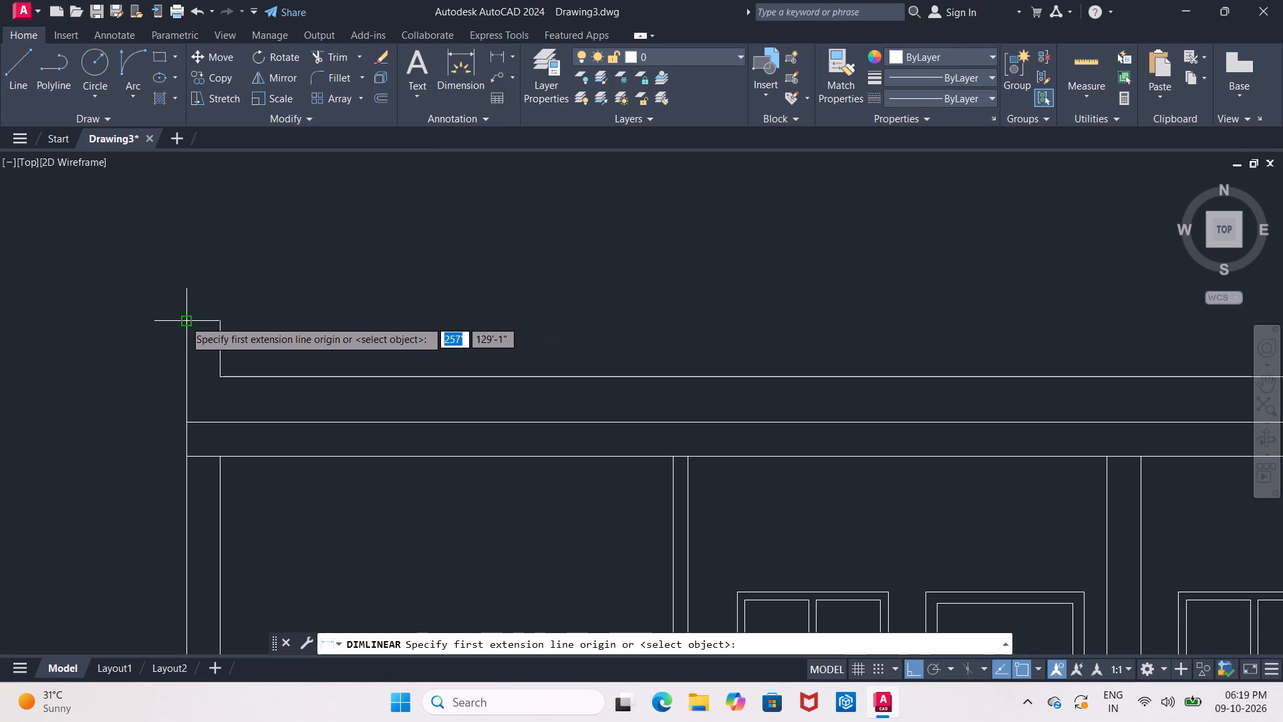
click(184, 320)
click(188, 418)
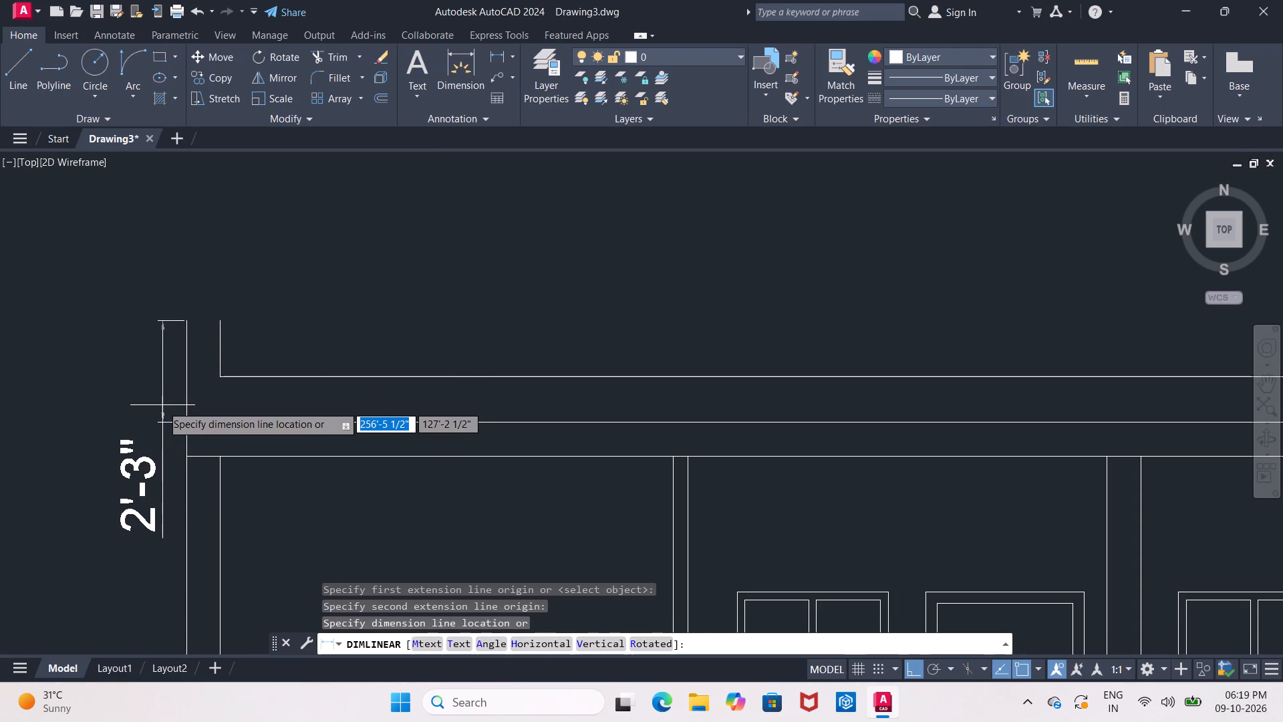
key(Escape)
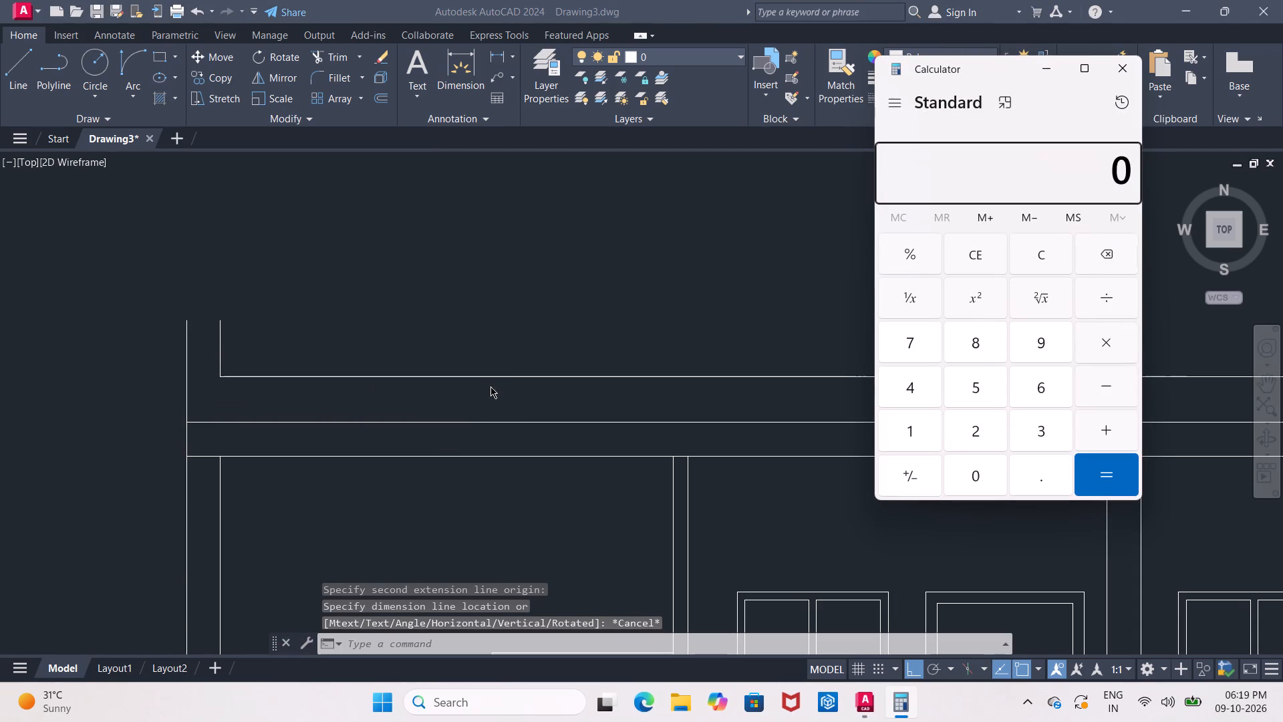
Calculate 3 − 2.3 in Calculator, then return to the drawing.
key(3)
key(minus)
text(2.3)
key(Return)
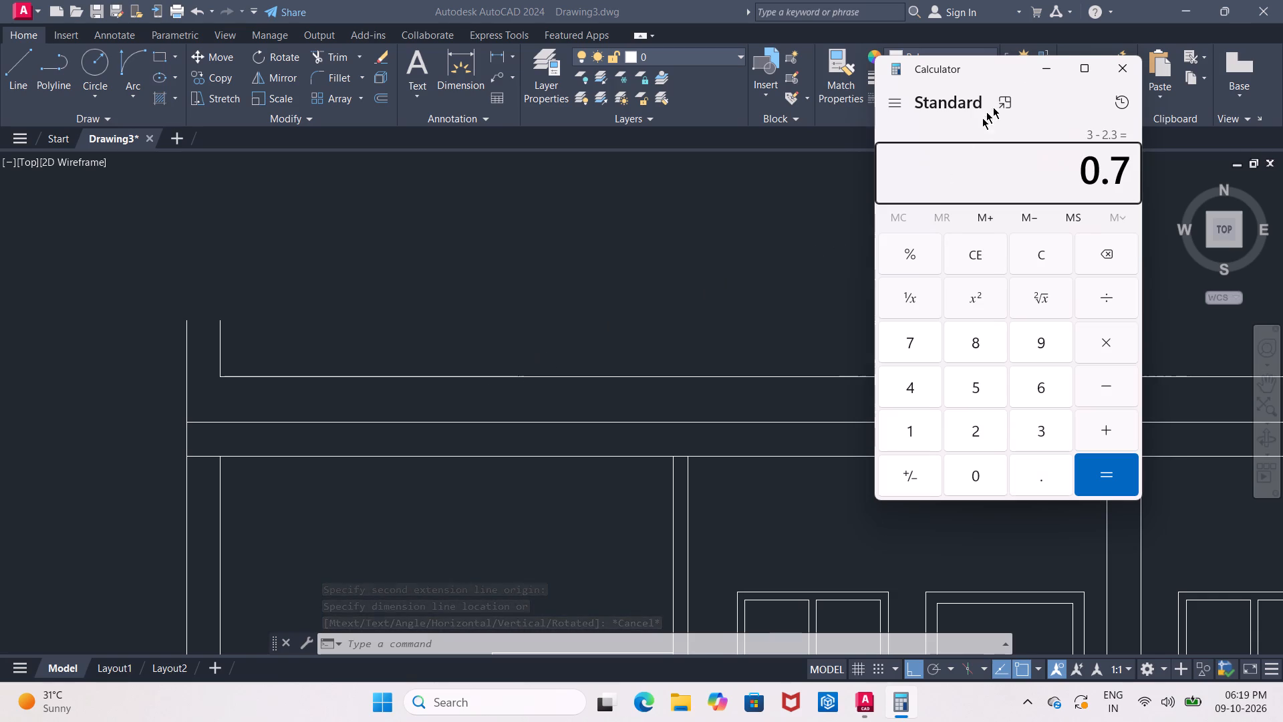
click(1109, 65)
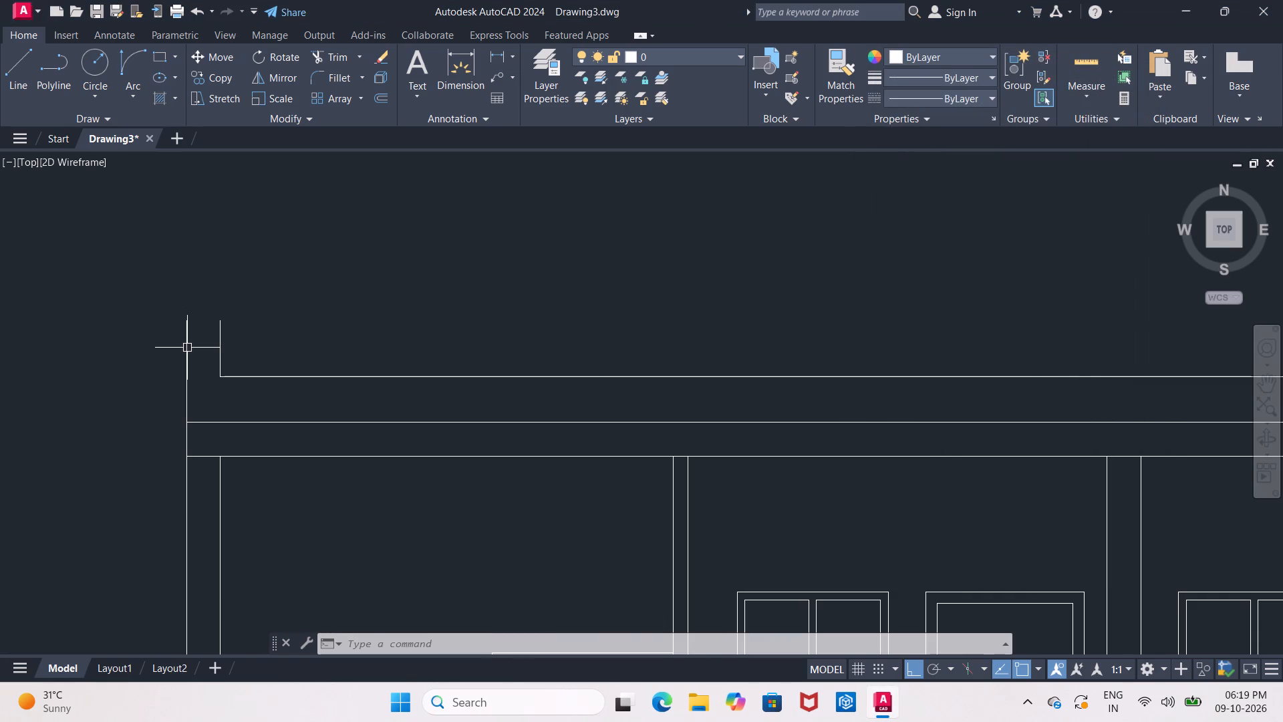
Stretch the upper end of the staircase-side outer wall face line upward by 0'7".
click(188, 348)
click(186, 318)
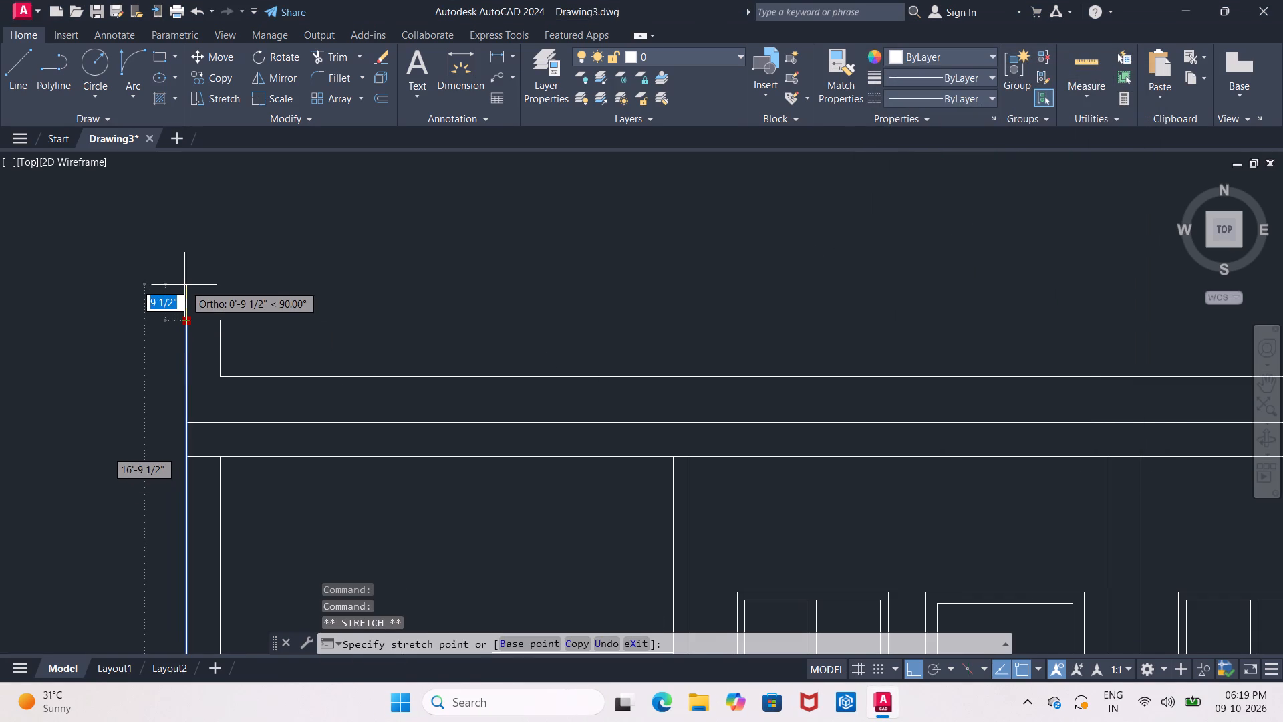
text(0'7)
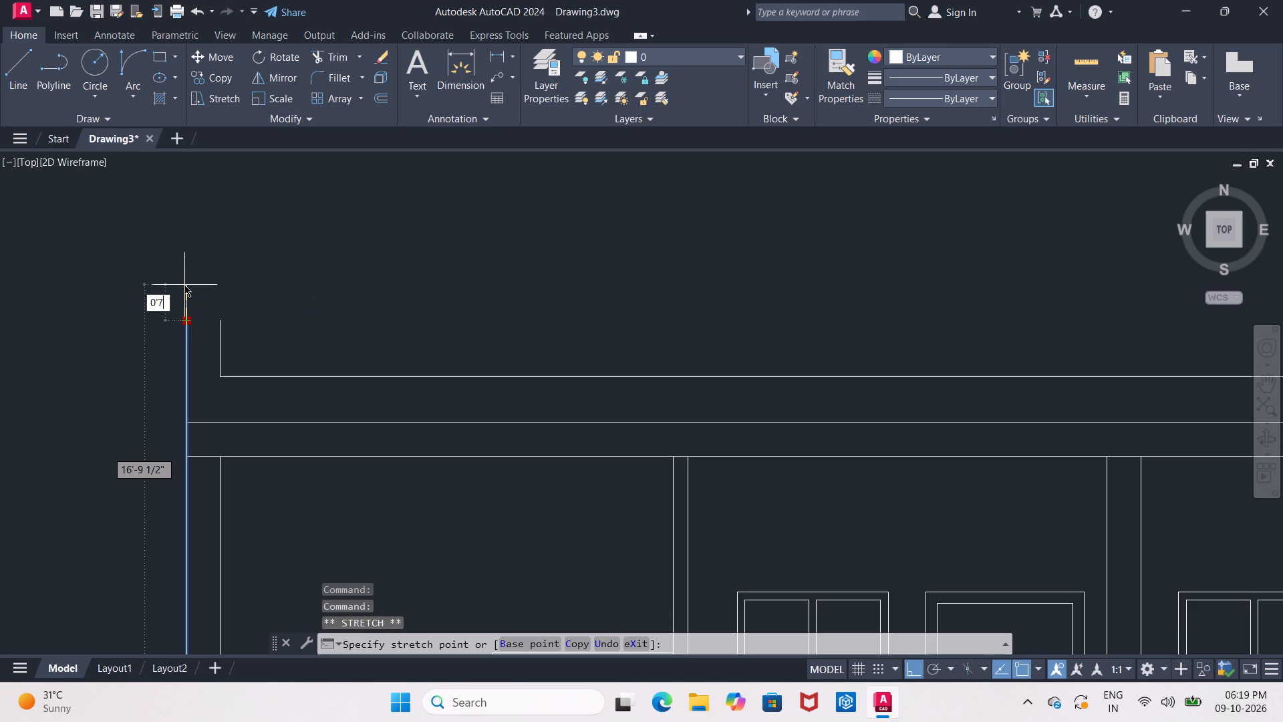
key(shift+quotedbl)
key(Return)
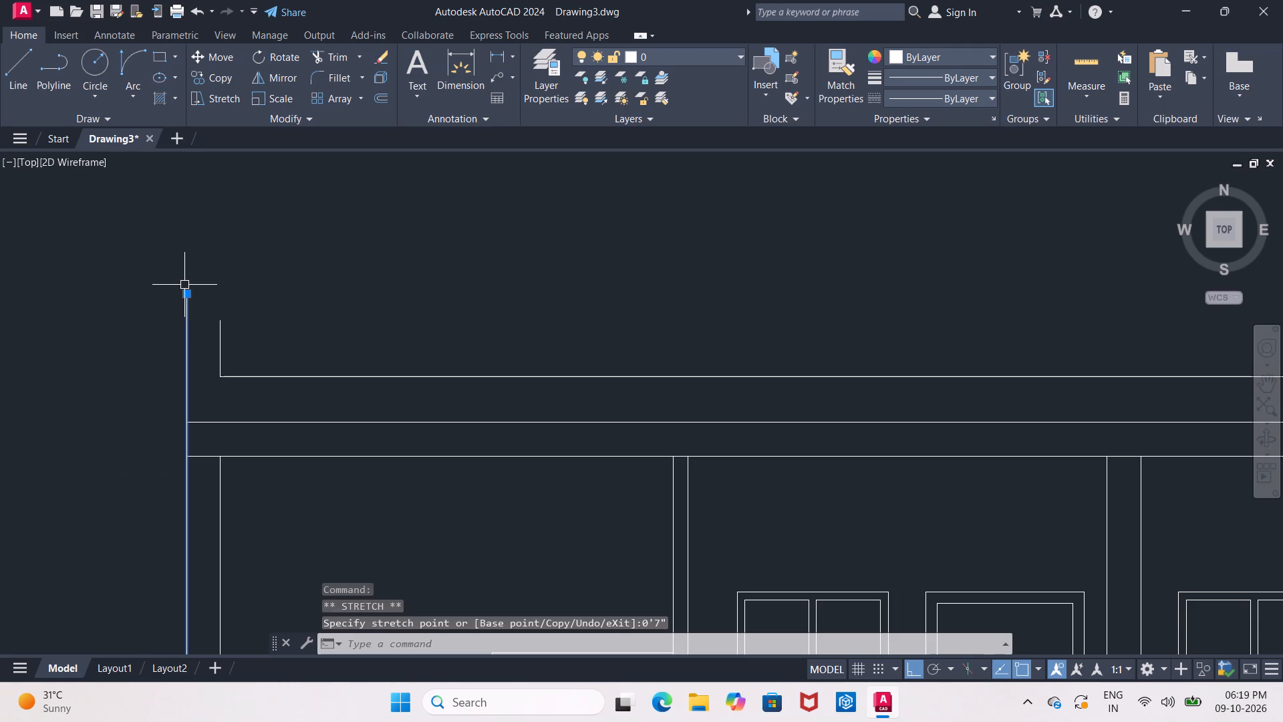
key(Escape)
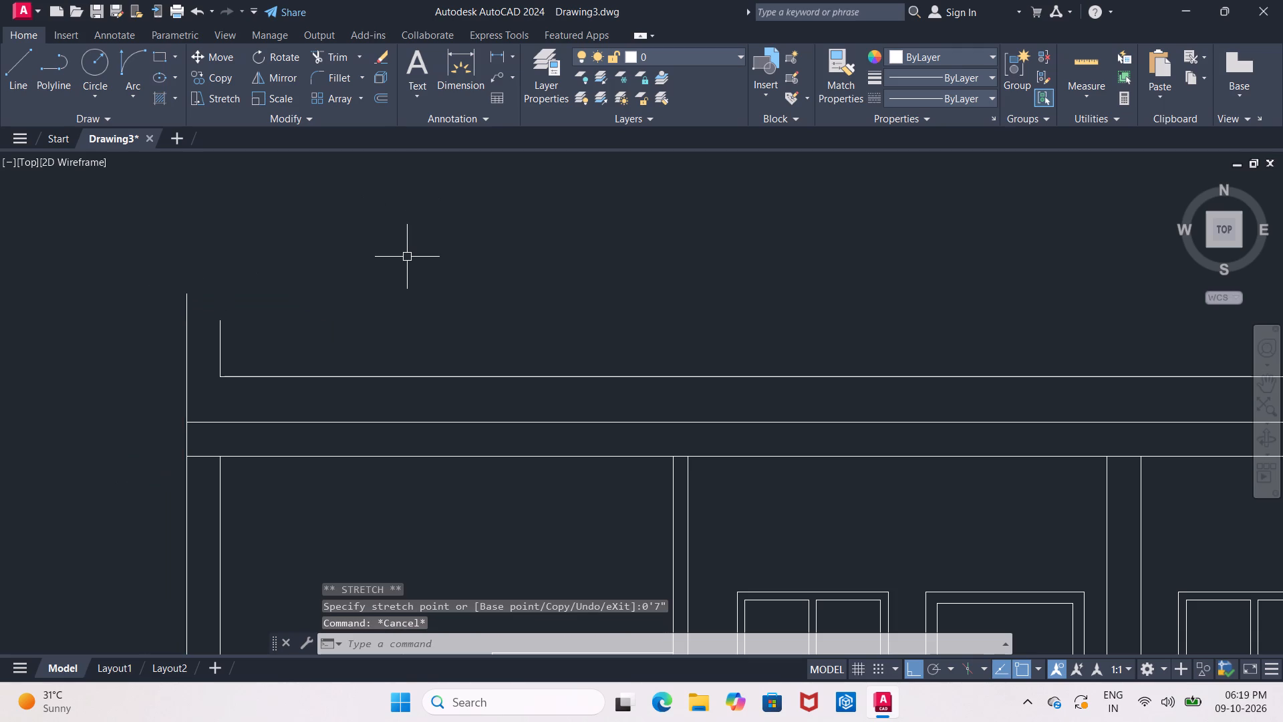
Stretch the upper end of the outer wall face line on the side opposite the staircase upward by 0'7".
middle_drag(407, 257, 240, 251)
middle_drag(423, 239, 258, 251)
scroll(258, 251, down, 1)
scroll(465, 237, down, 1)
middle_drag(407, 246, 250, 241)
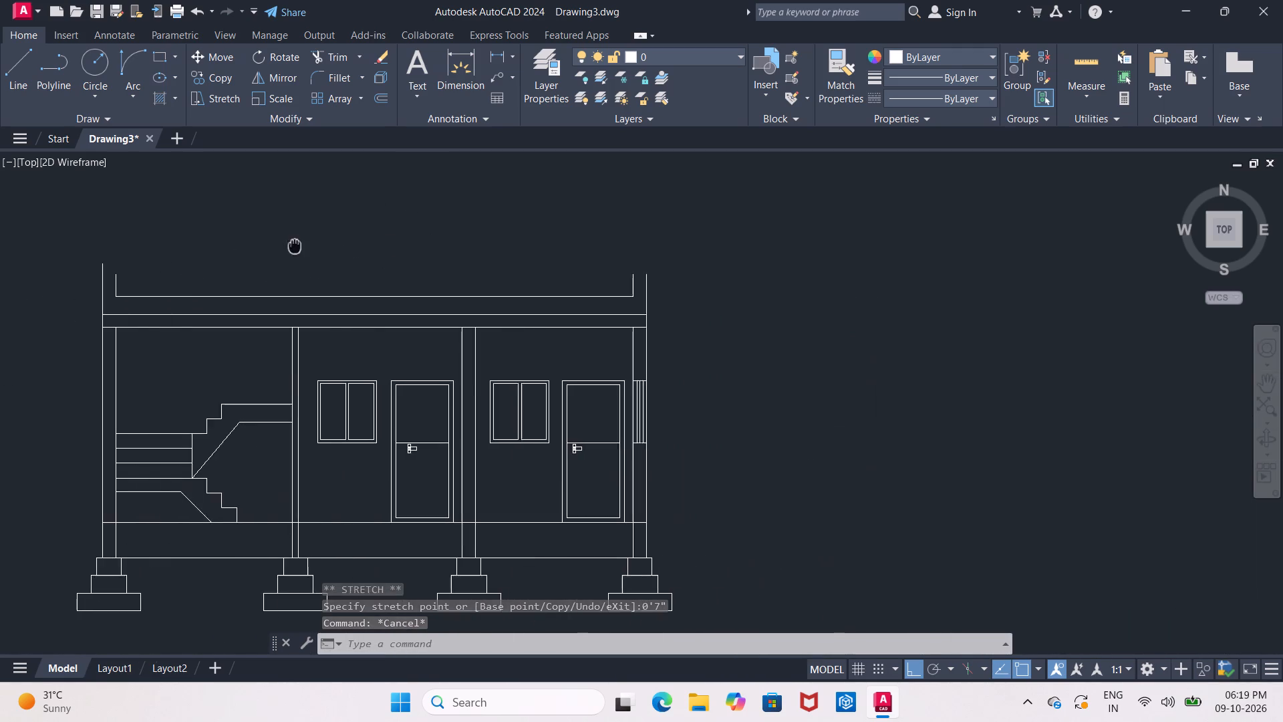
middle_drag(250, 241, 233, 234)
scroll(576, 259, up, 2)
click(500, 316)
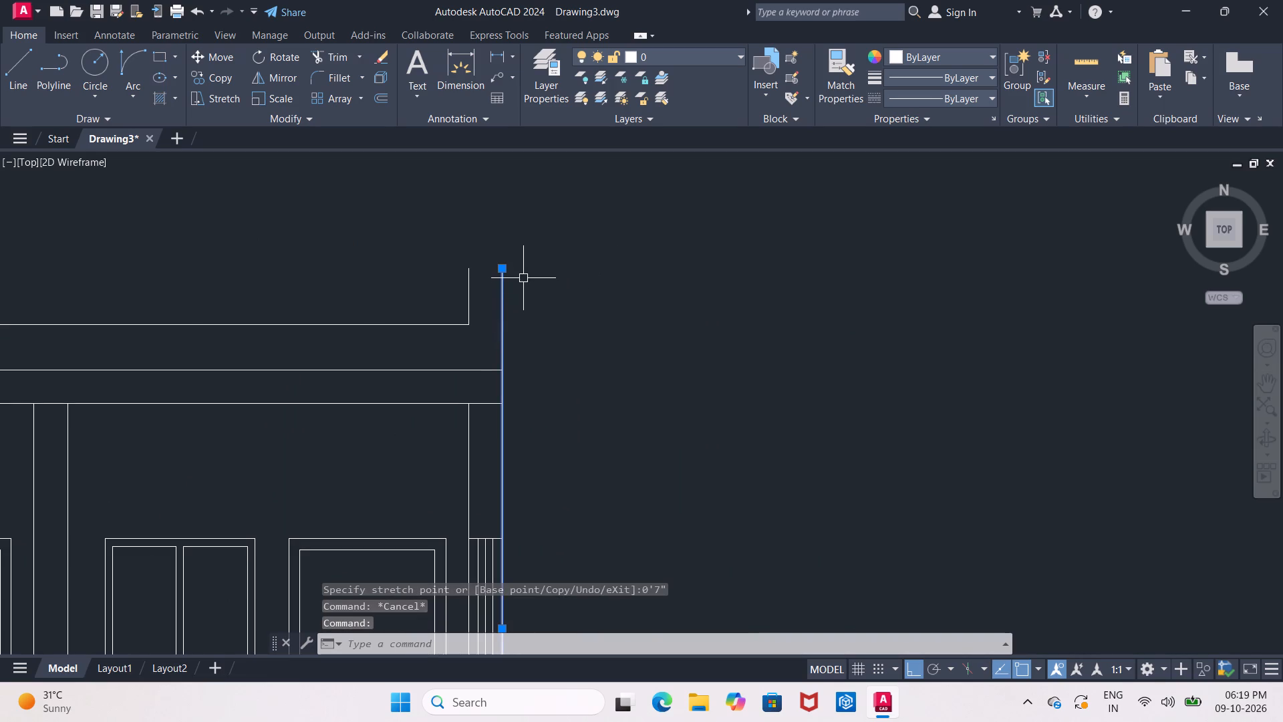
click(506, 271)
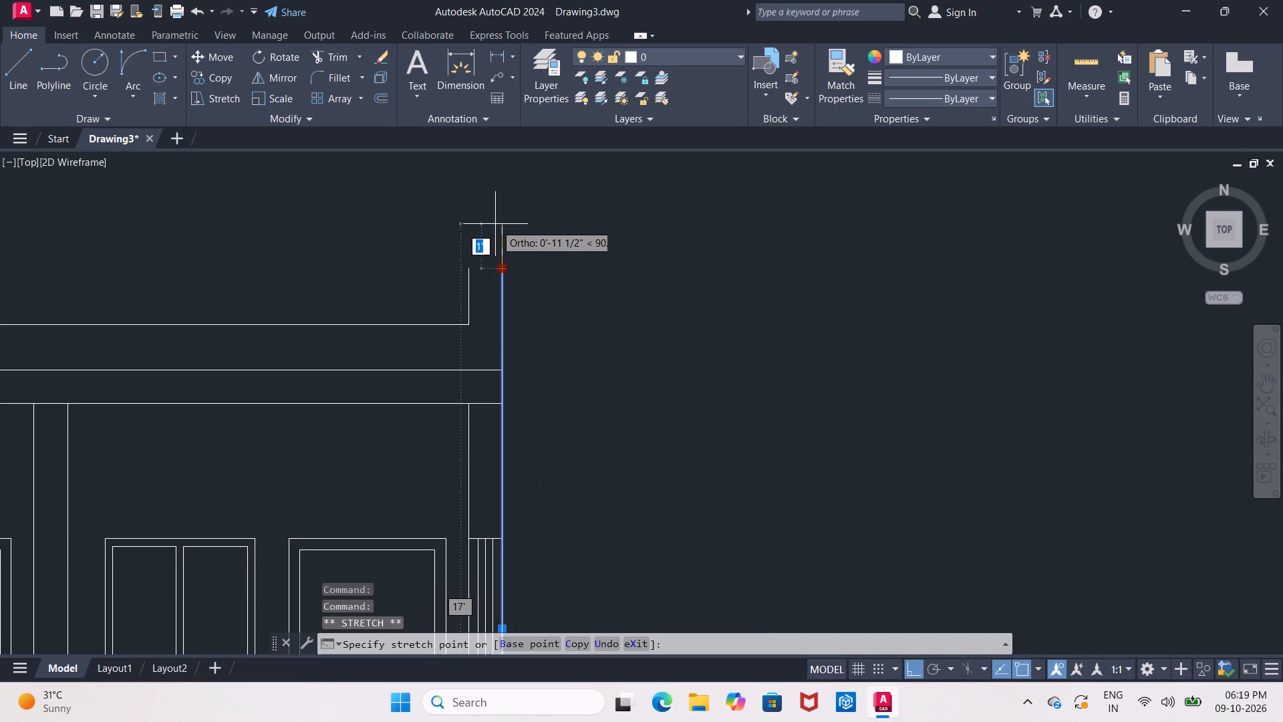
text(0'7")
key(Return)
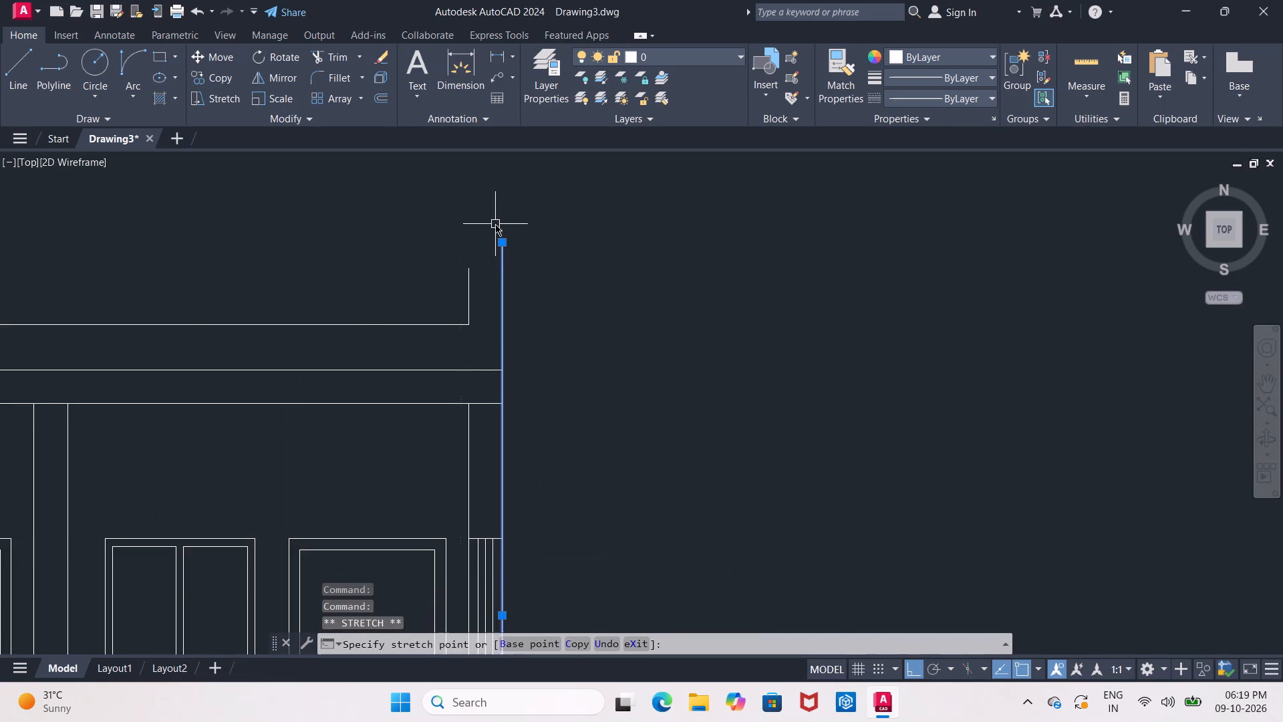
key(Escape)
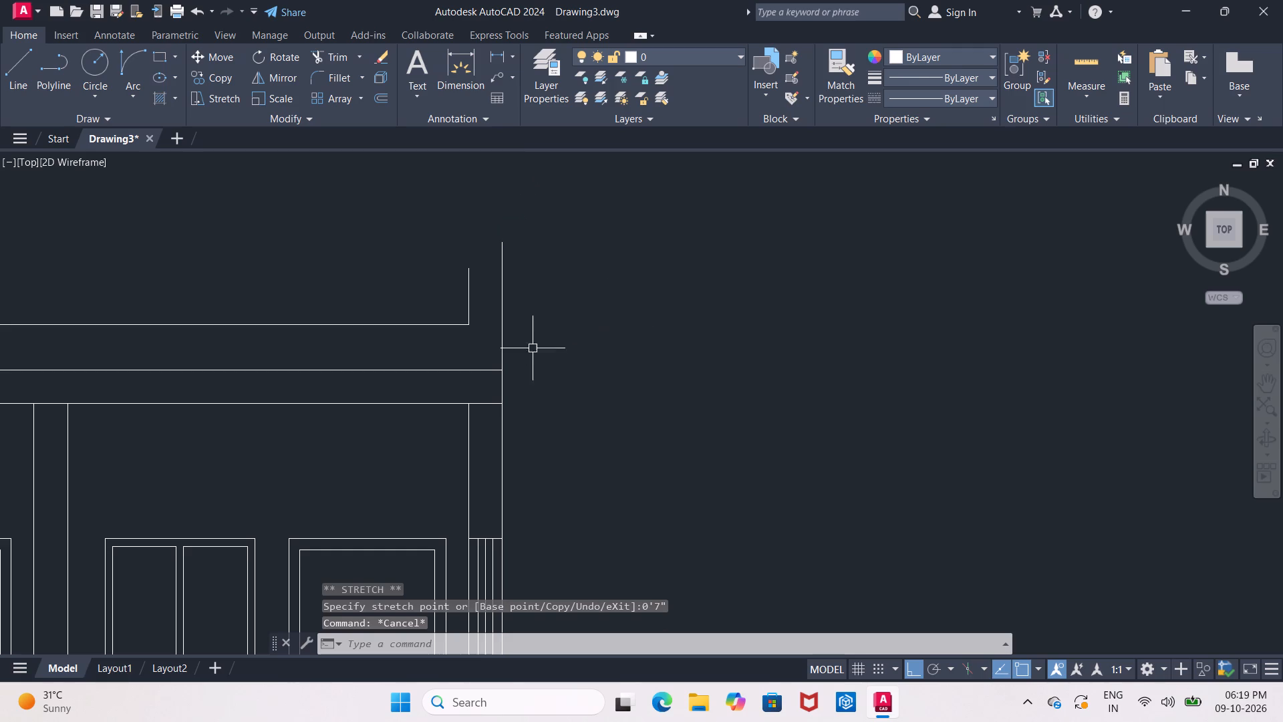
Draw a horizontal line joining the upper ends of the two outer wall faces across the top of the parapets.
middle_drag(394, 299, 718, 291)
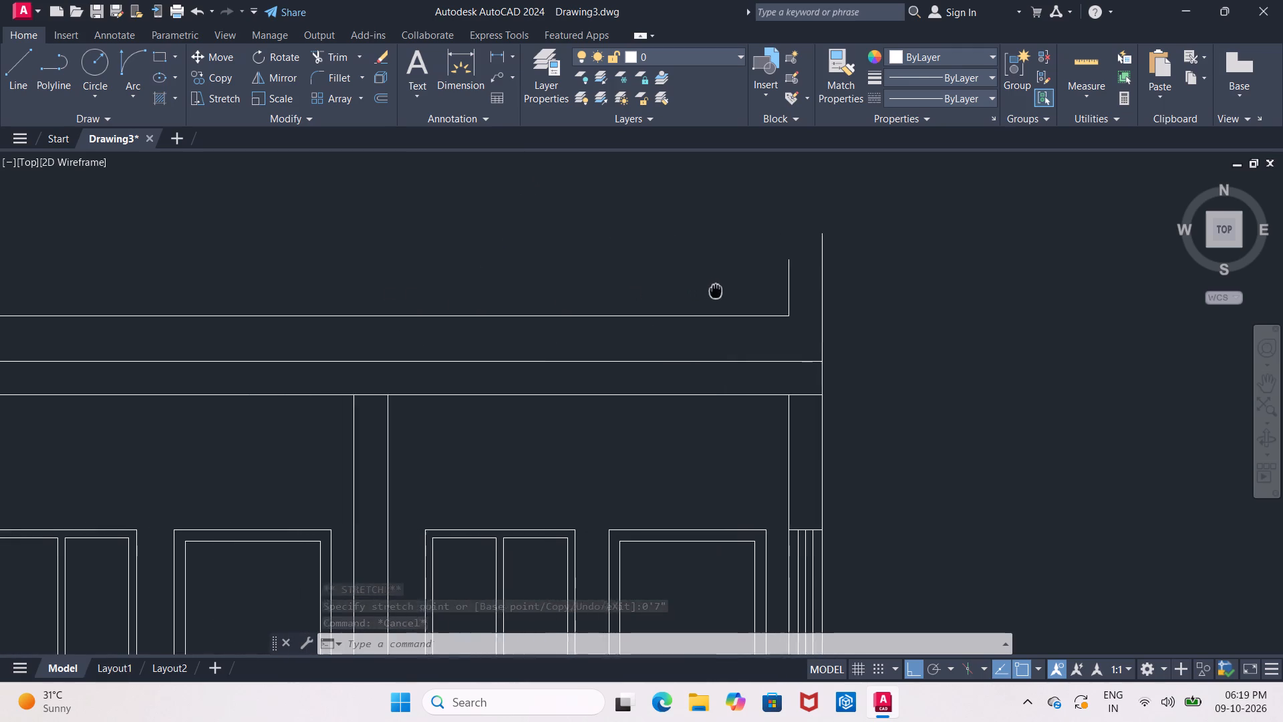
middle_drag(718, 291, 778, 287)
middle_drag(524, 289, 726, 312)
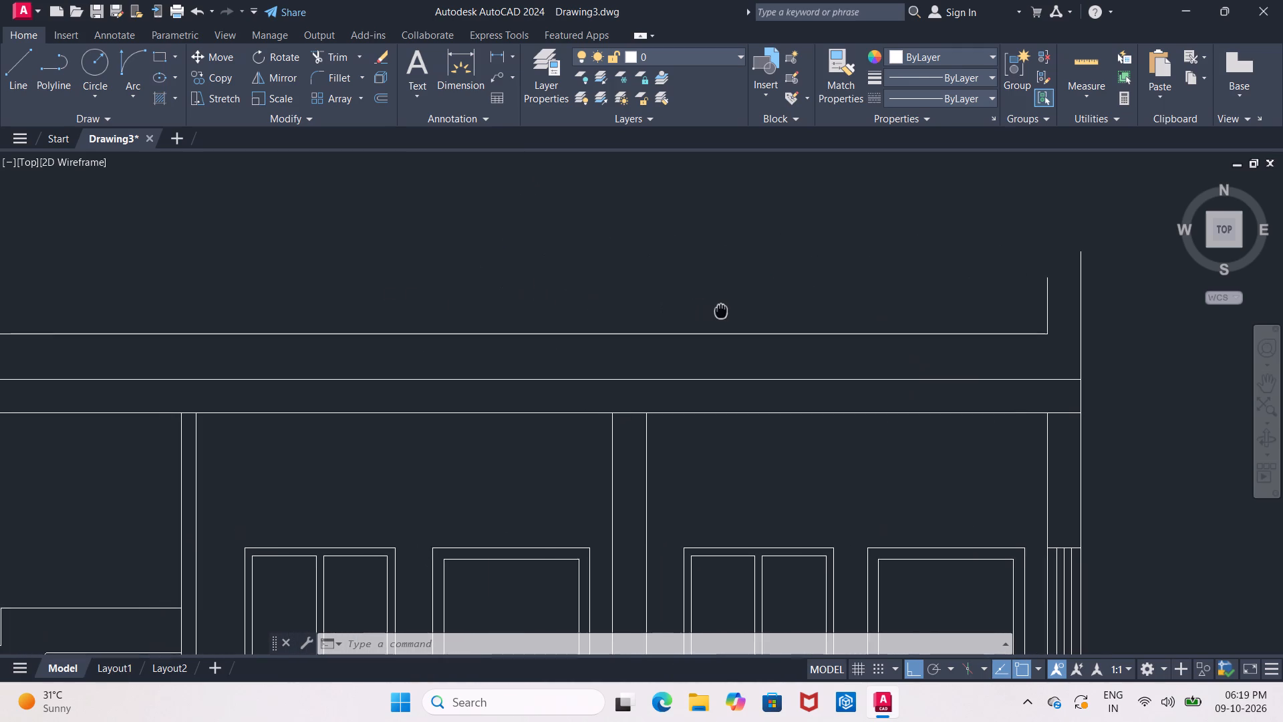
middle_drag(726, 312, 740, 312)
scroll(743, 308, down, 1)
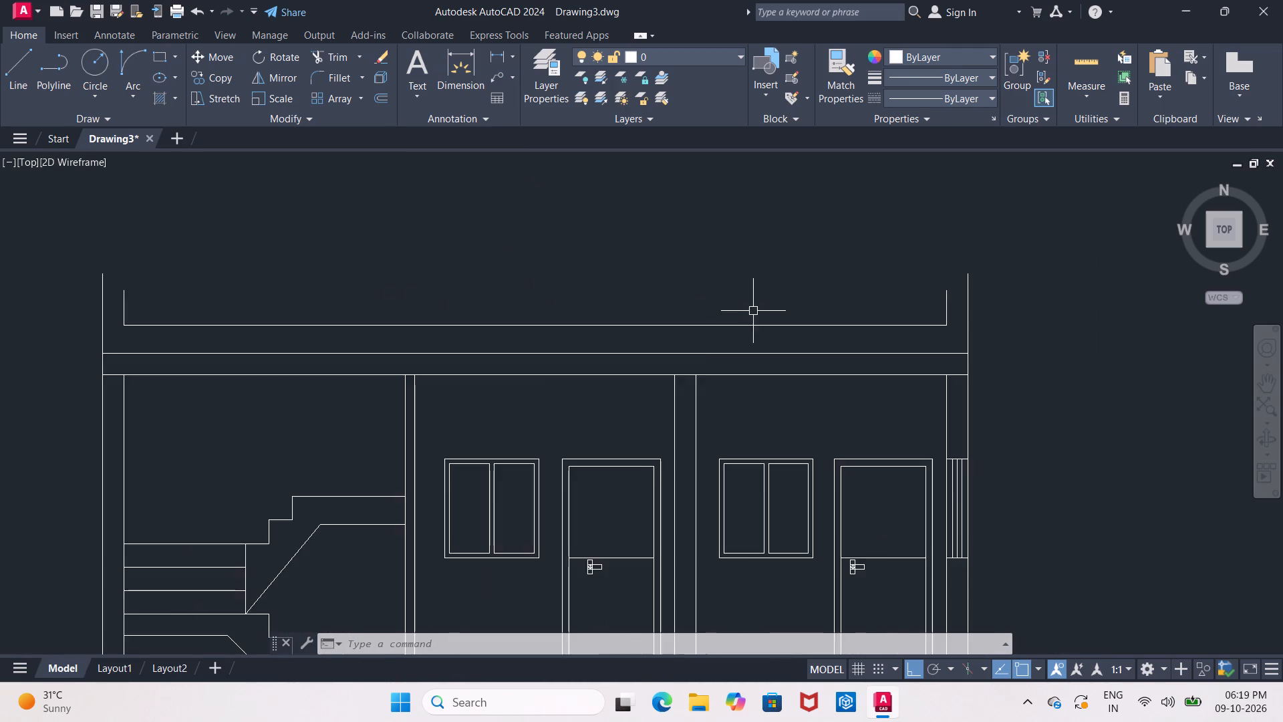
scroll(754, 312, down, 1)
scroll(419, 318, up, 1)
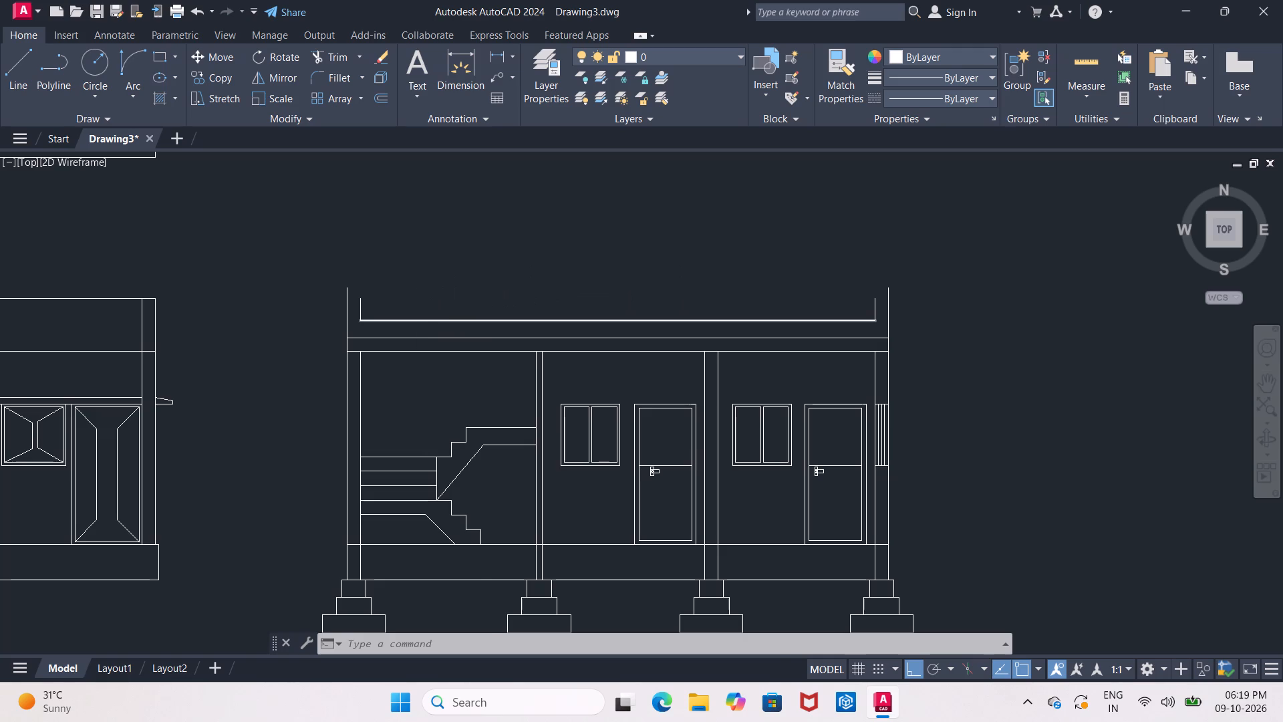
key(Escape)
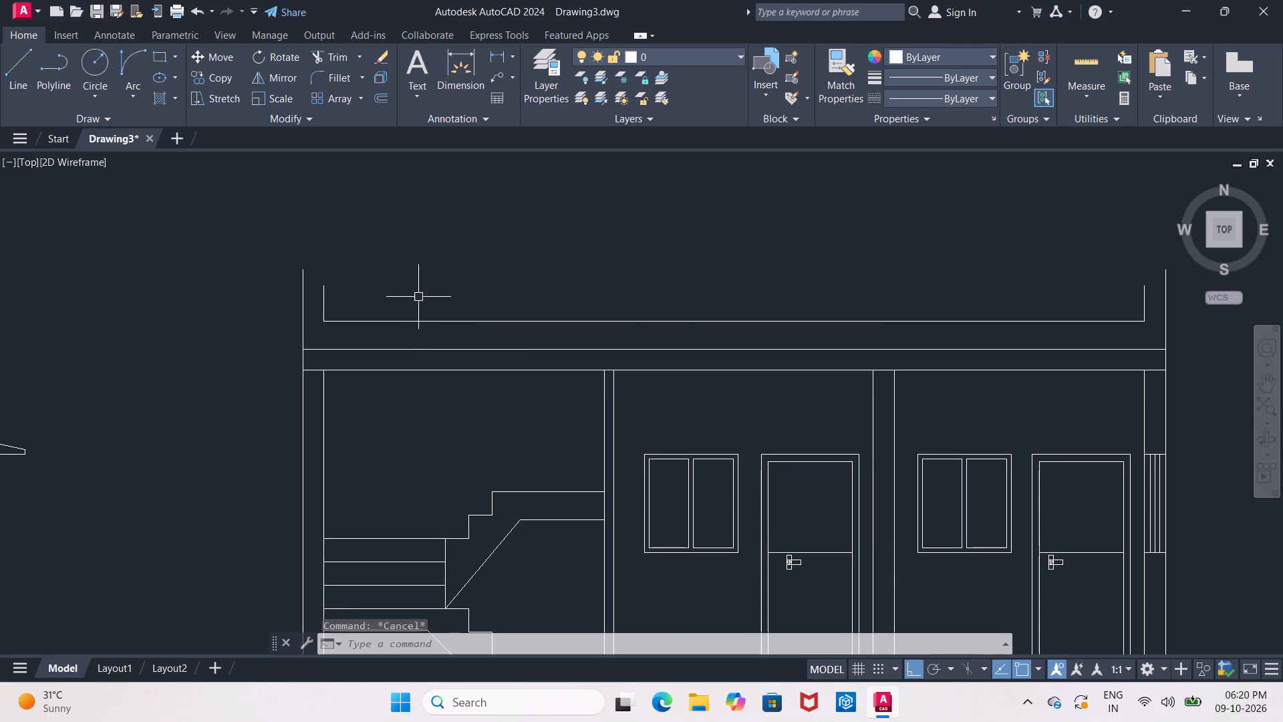
click(18, 76)
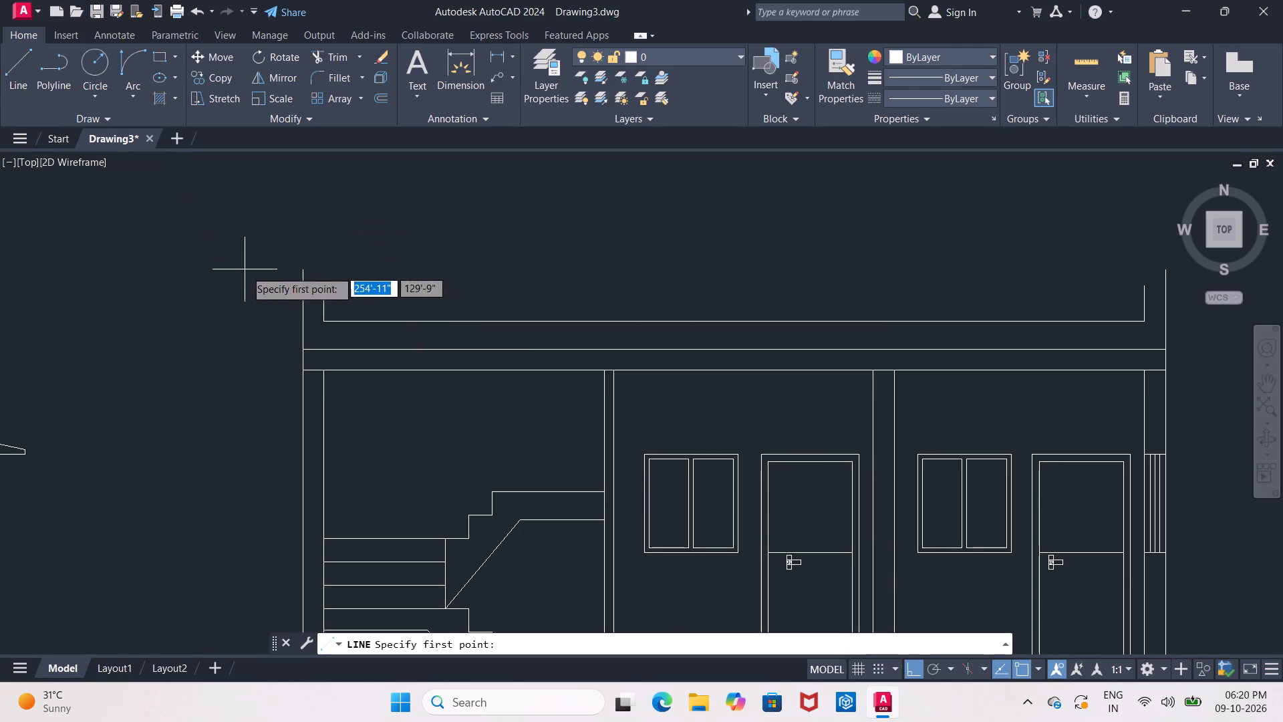
click(303, 268)
middle_drag(874, 263, 577, 305)
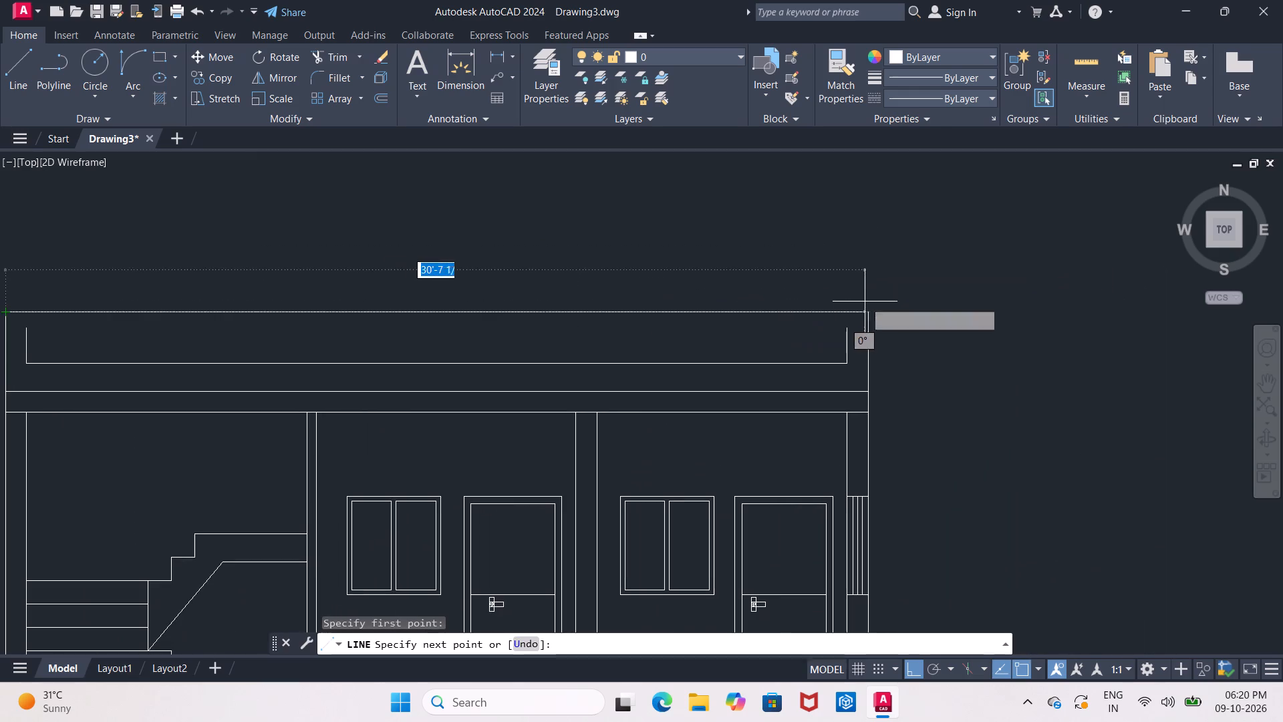
click(871, 310)
key(Escape)
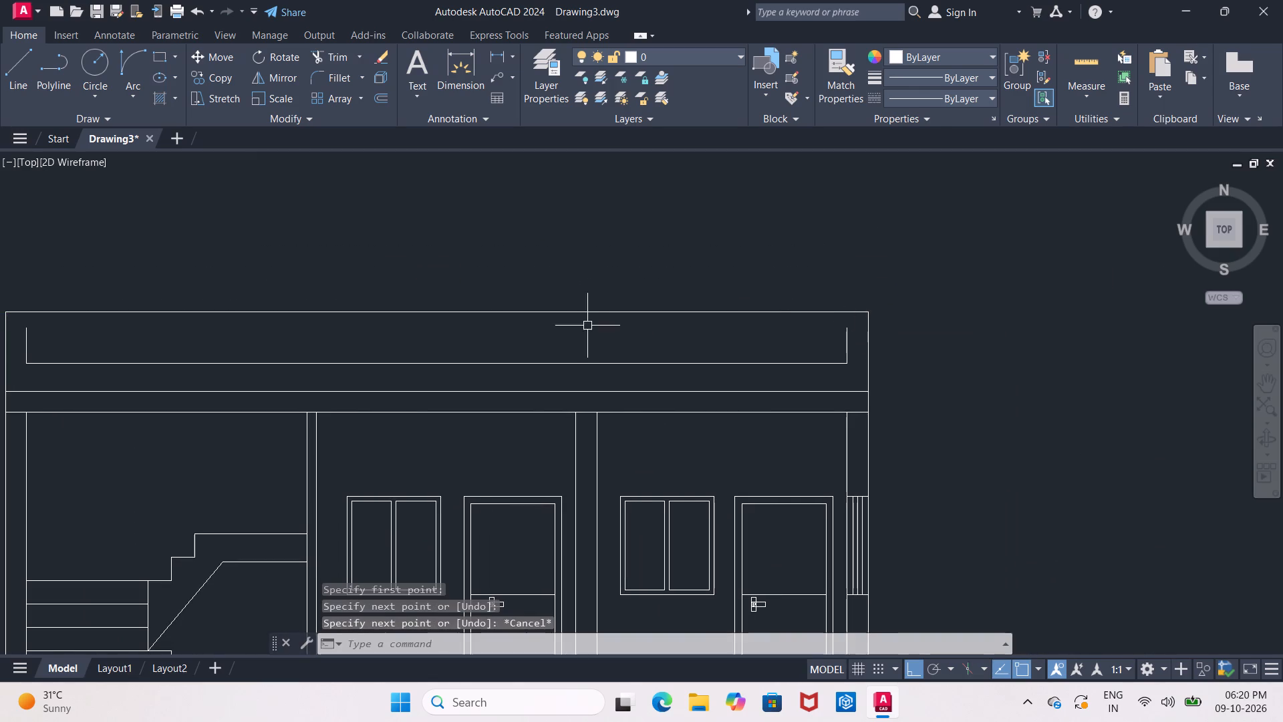
Offset the horizontal line joining the feet of the inner parapet faces downward by 6".
middle_drag(585, 326, 907, 254)
scroll(477, 277, up, 1)
middle_drag(476, 277, 475, 308)
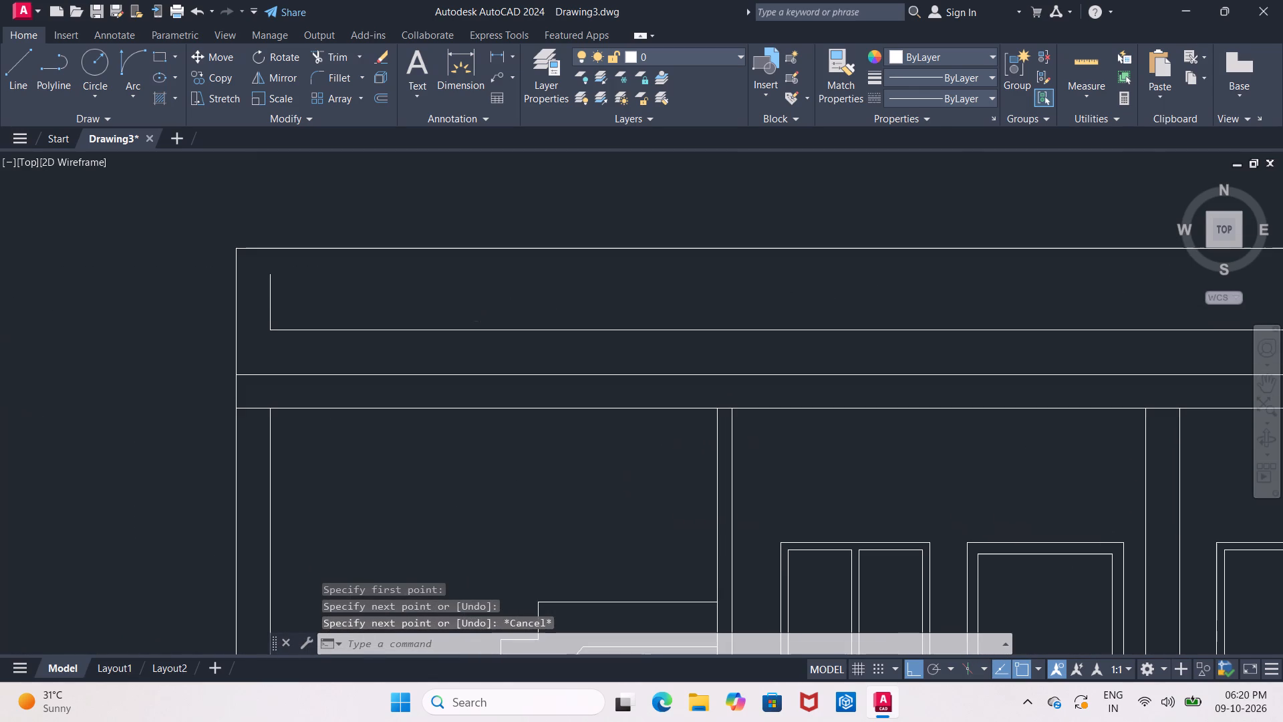
key(Escape)
key(o)
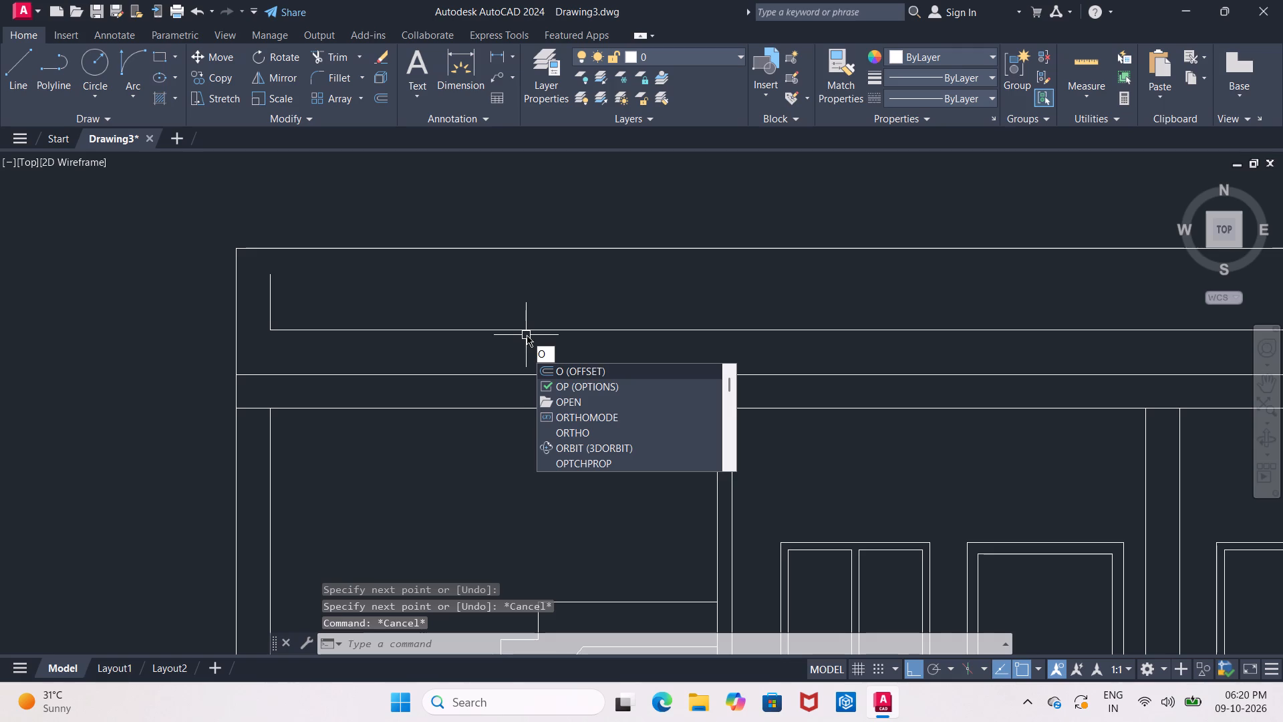
key(Return)
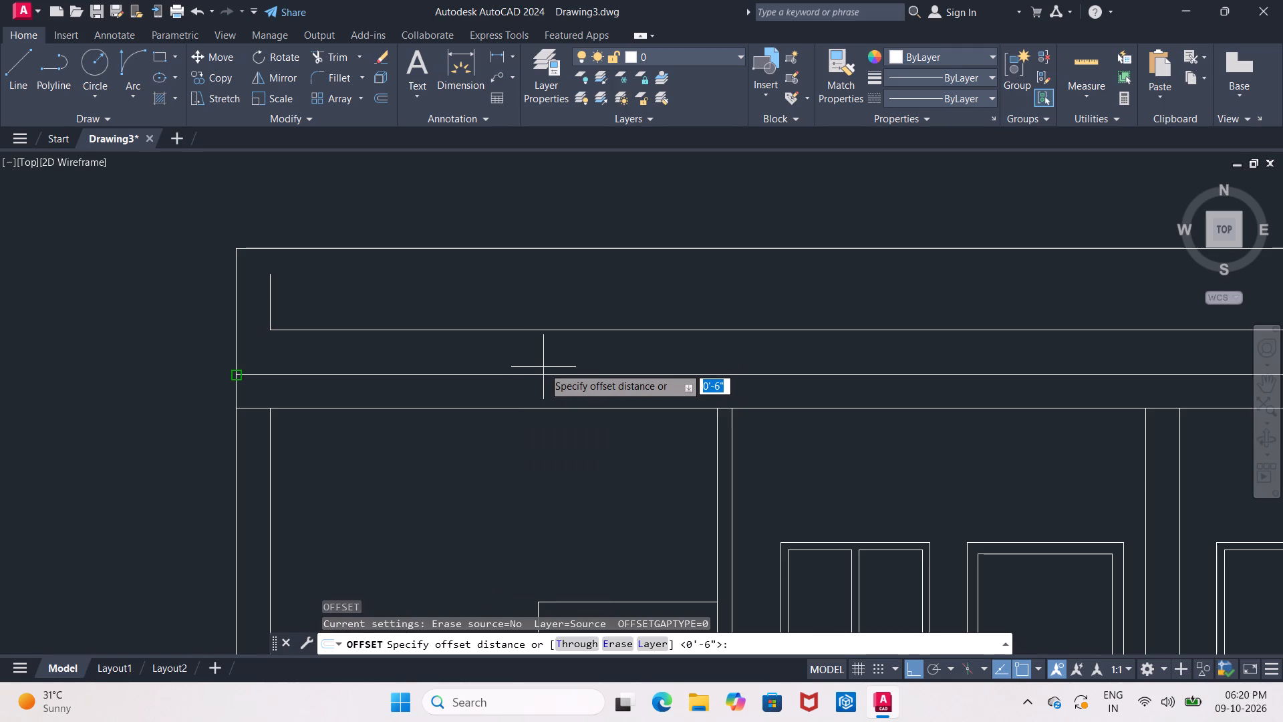
key(Escape)
key(o)
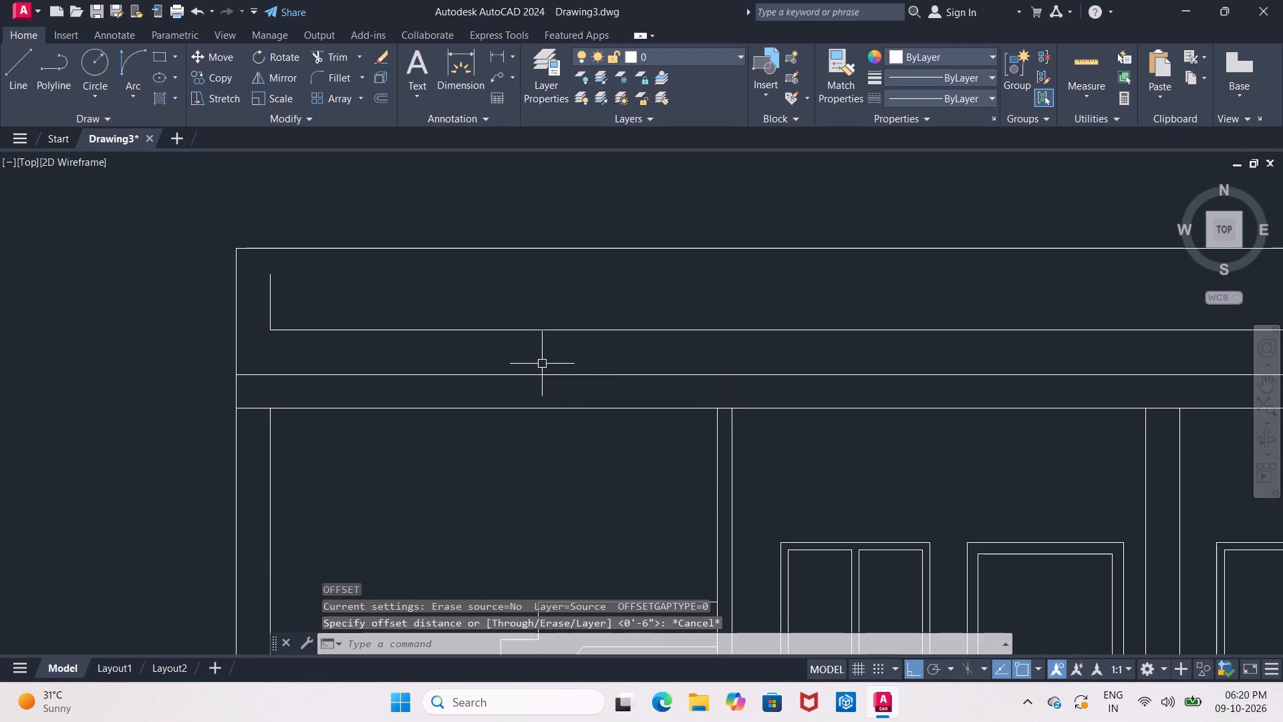
key(Return)
key(6)
key(shift+quotedbl)
key(Return)
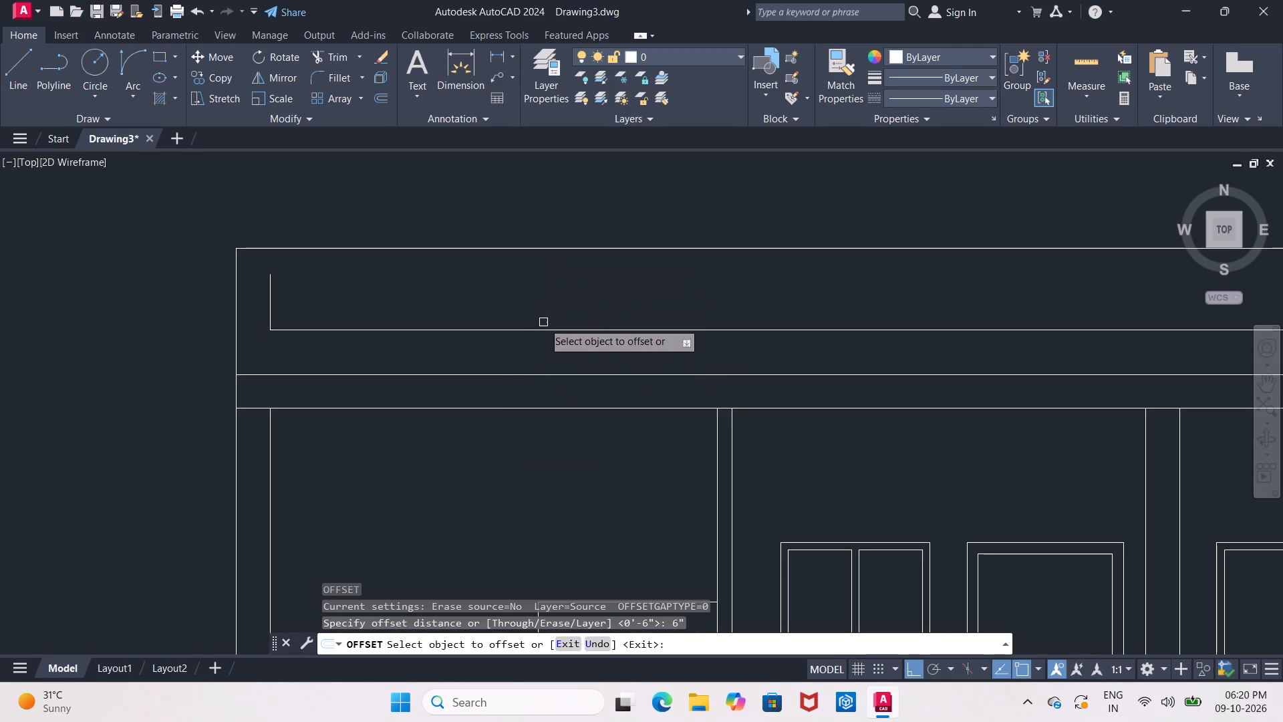
click(542, 328)
click(537, 355)
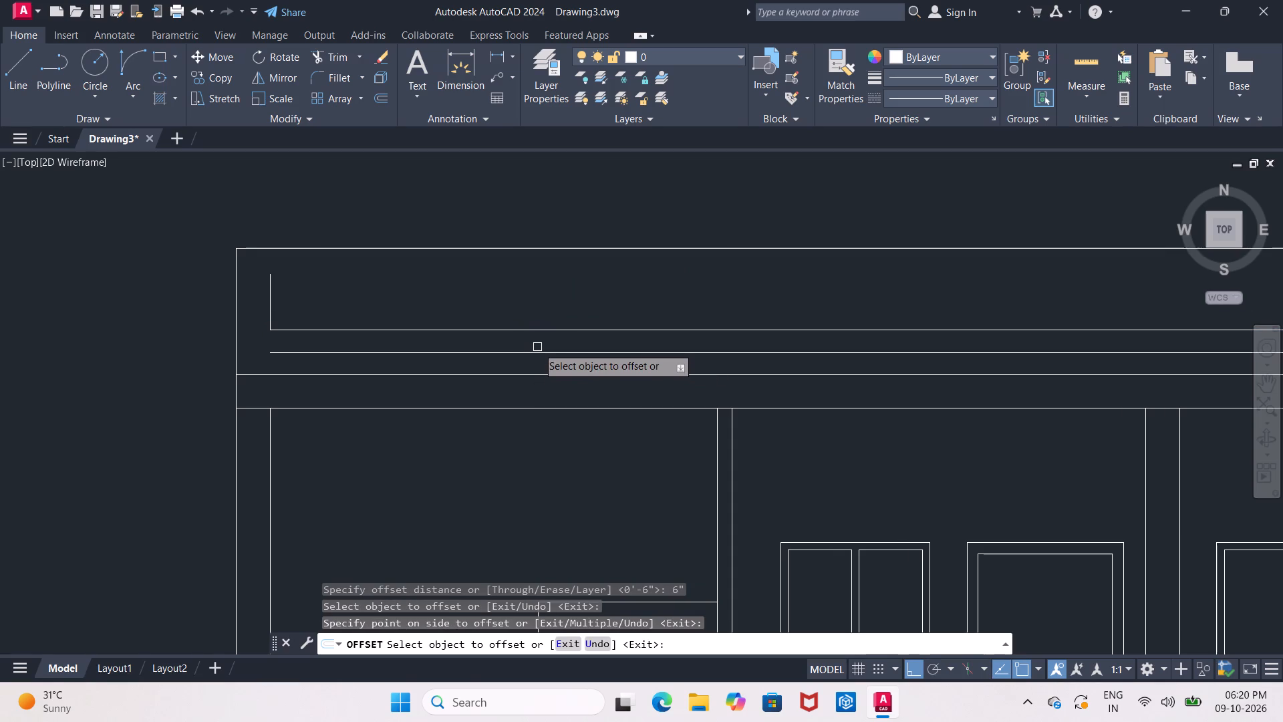
key(Escape)
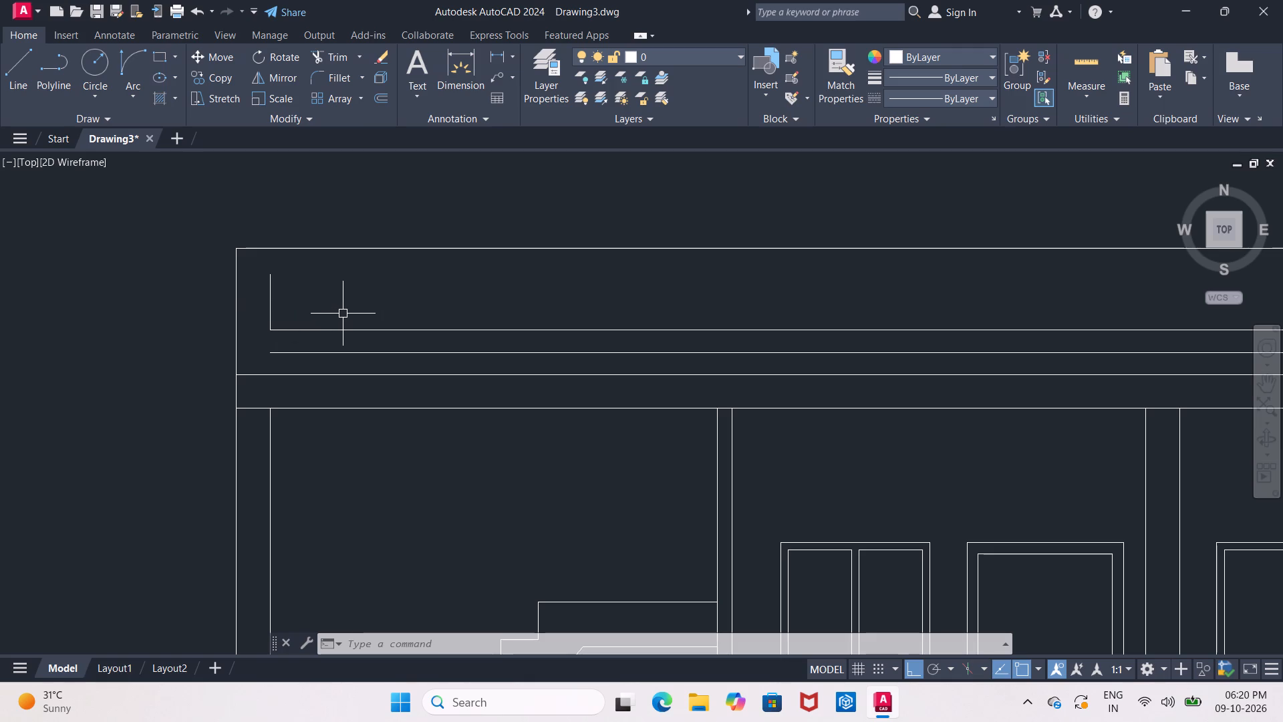
key(Escape)
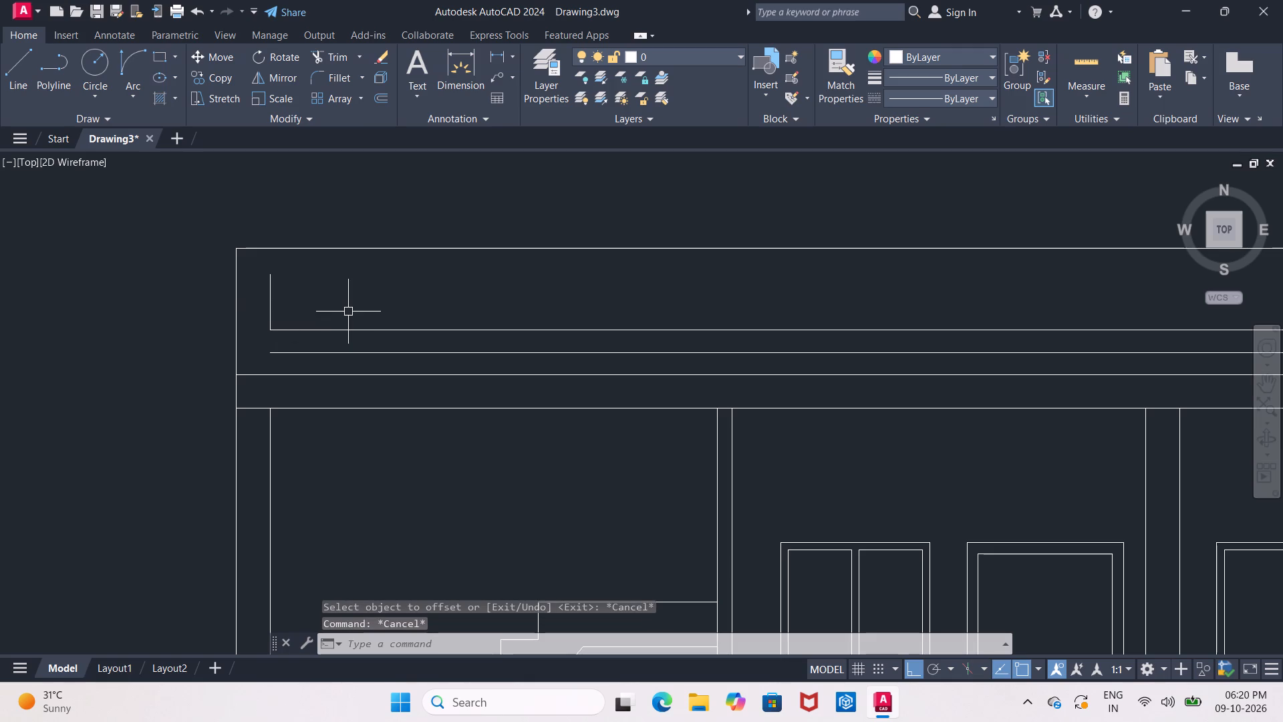
Extend both inner parapet face lines upward to meet the horizontal top line.
scroll(348, 312, down, 2)
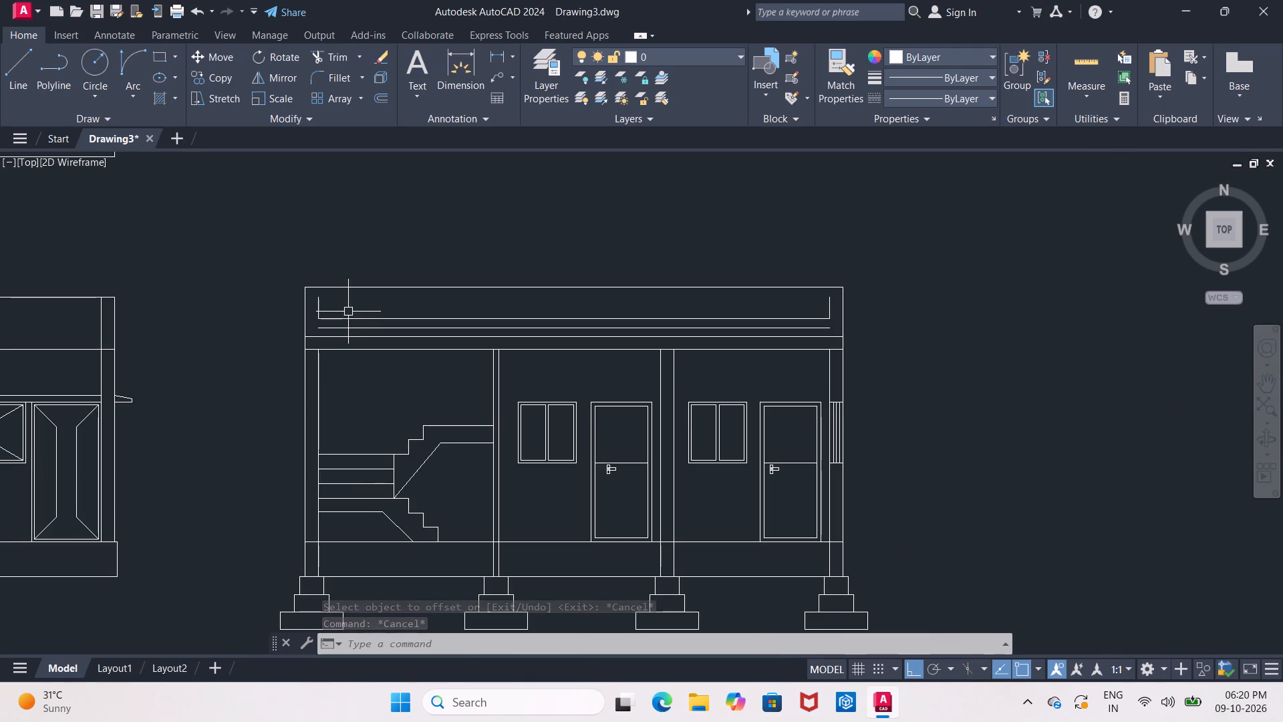
scroll(348, 312, up, 1)
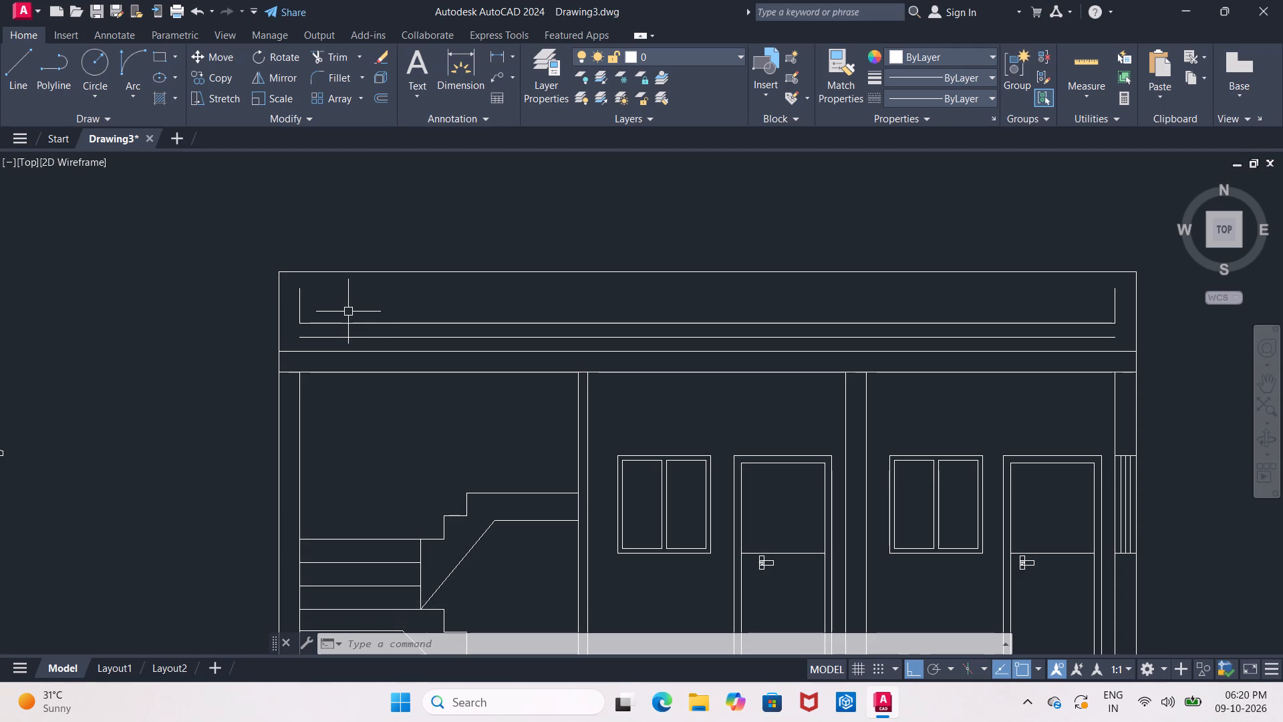
text(EX)
key(Return)
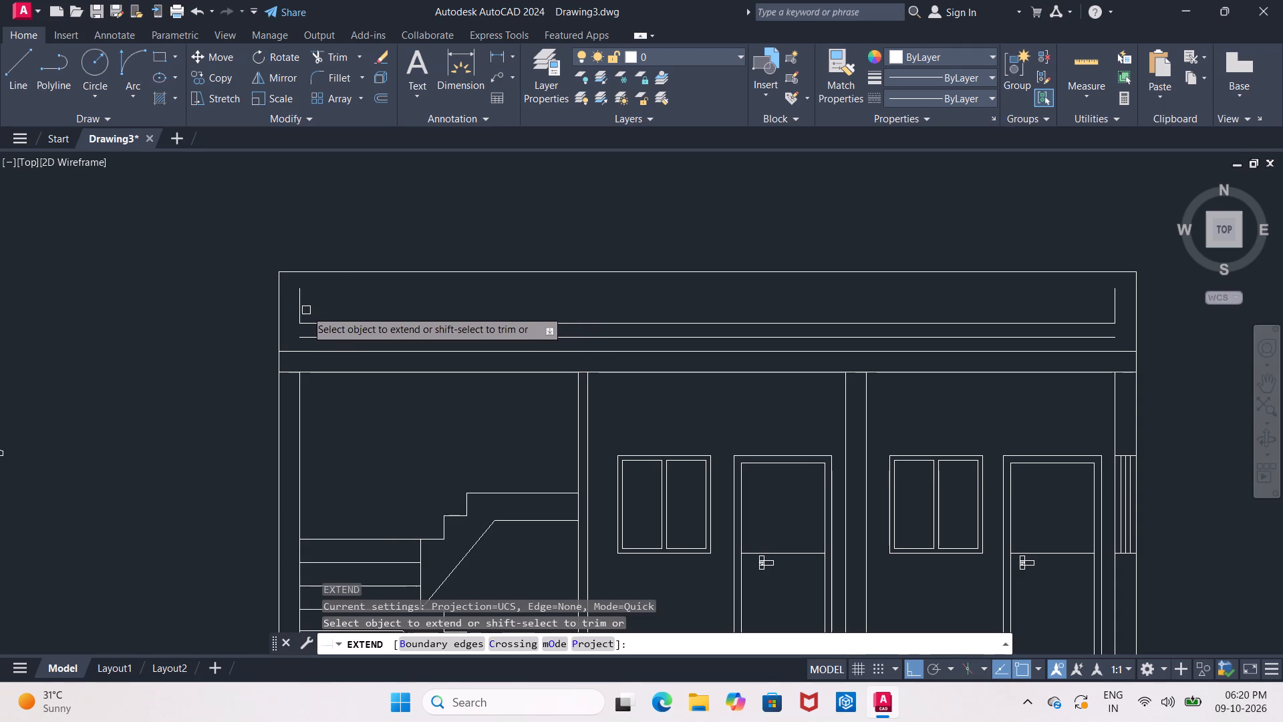
click(301, 300)
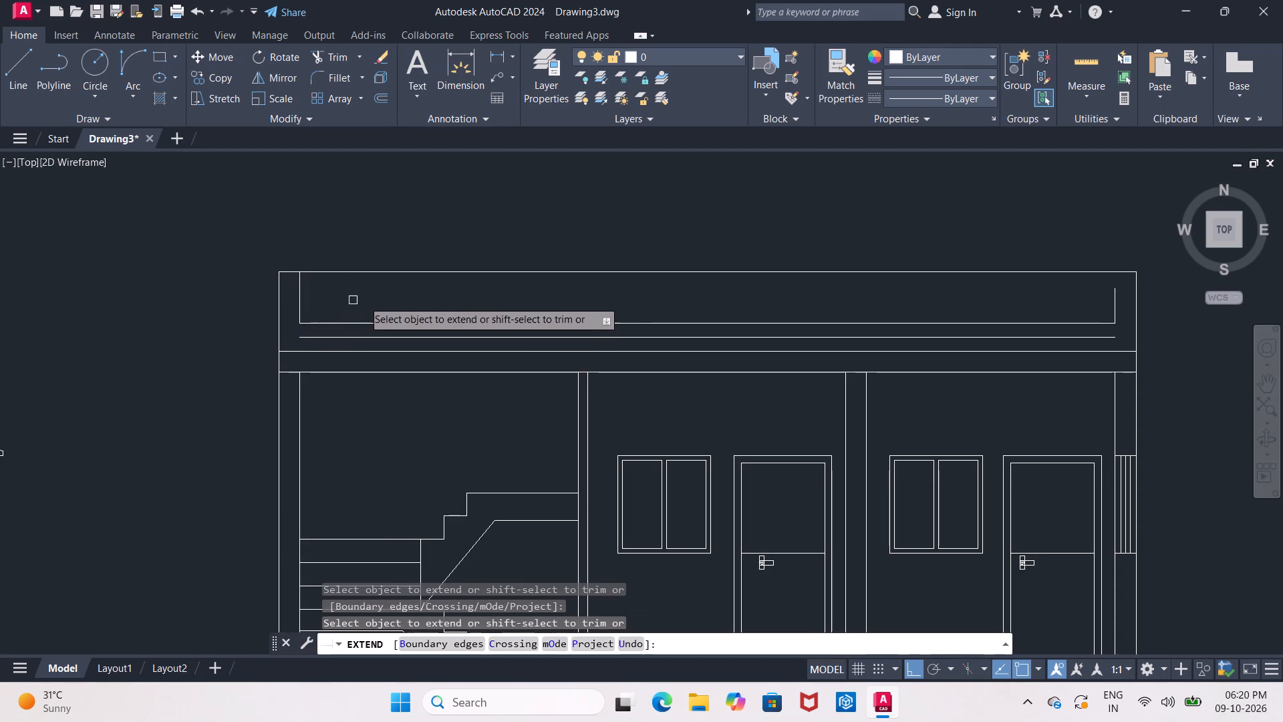
middle_drag(388, 302, 264, 318)
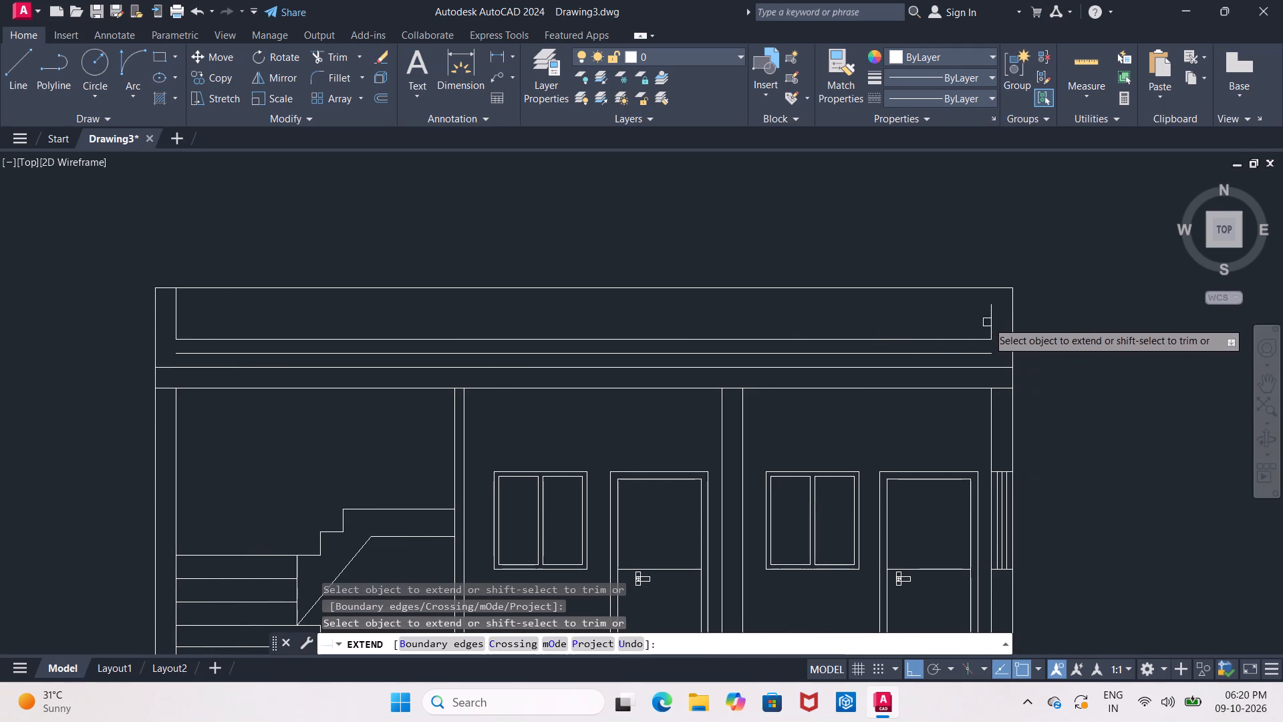
click(991, 317)
Extend both ends of the offset line below the roof surface to the outer wall faces.
middle_drag(295, 321, 543, 340)
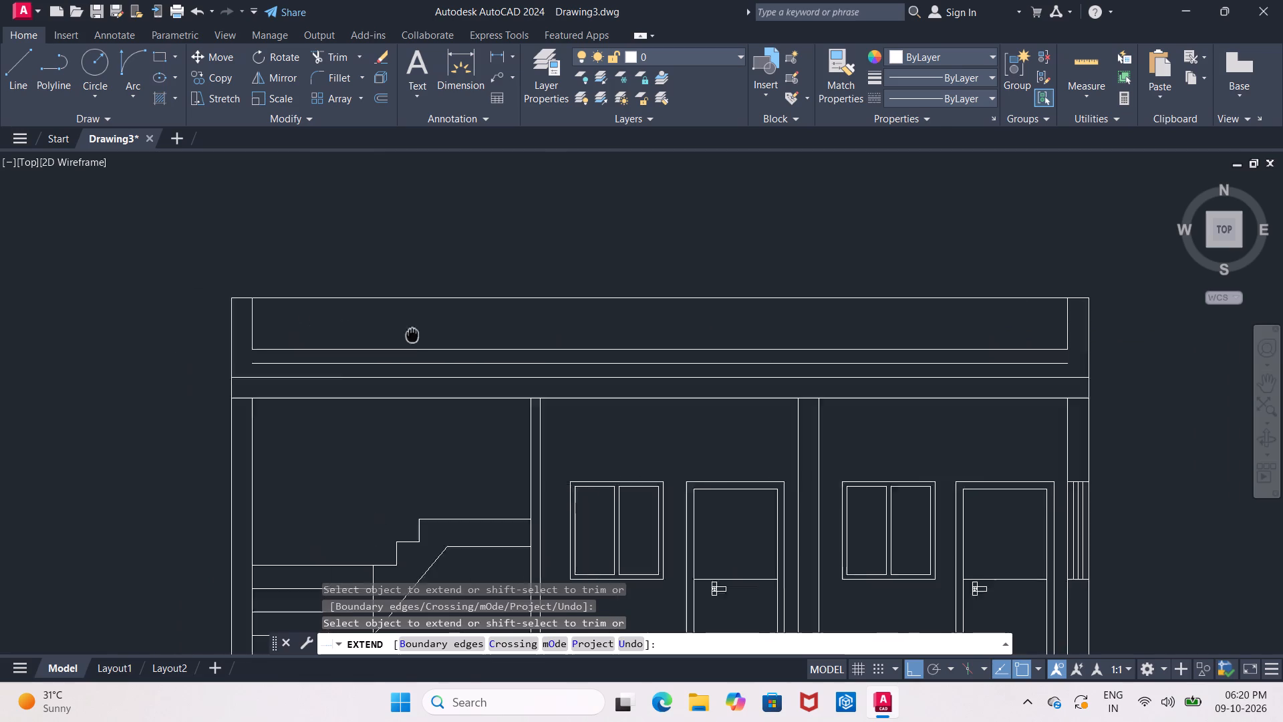
middle_drag(543, 340, 617, 333)
click(562, 366)
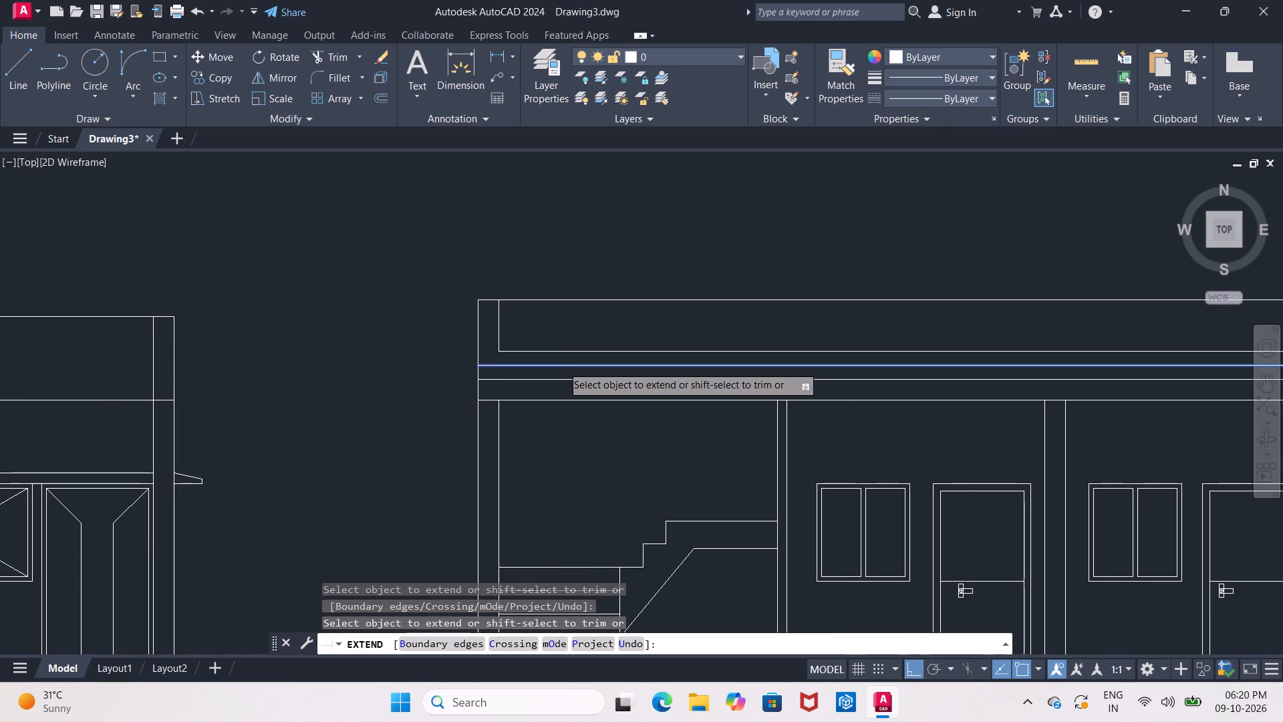
middle_drag(635, 332, 246, 312)
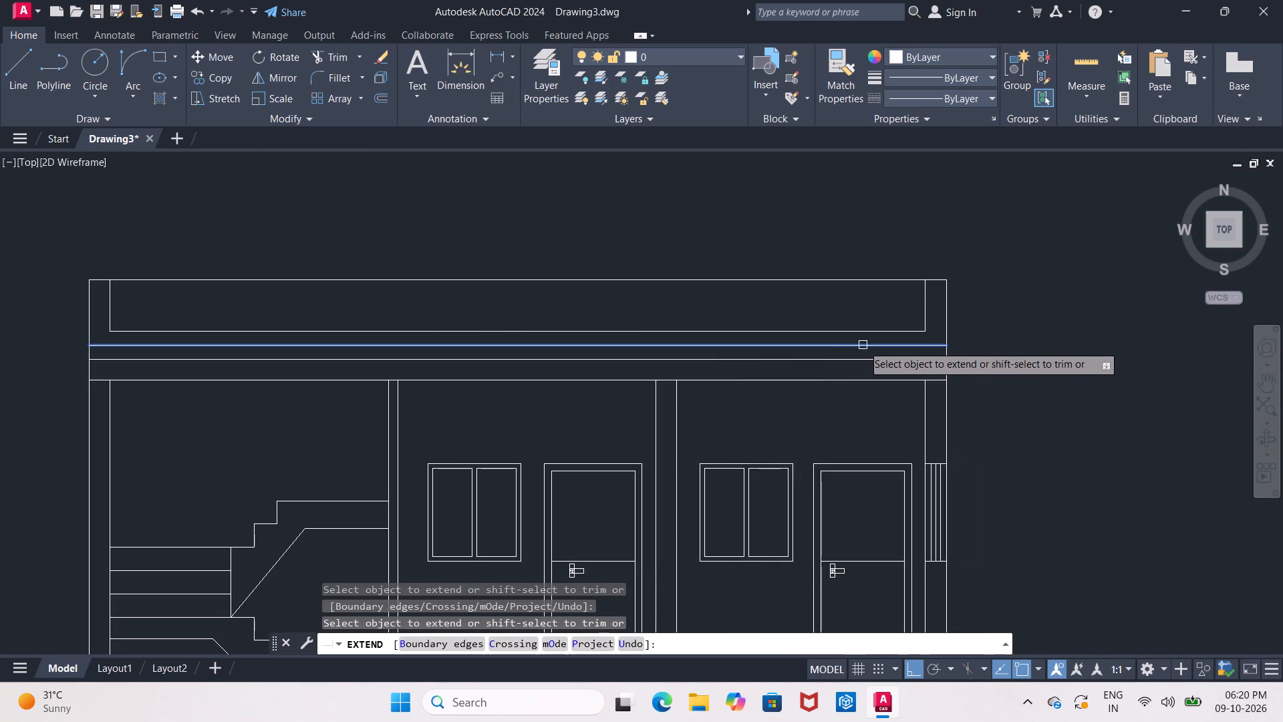
click(863, 345)
middle_drag(730, 304, 819, 336)
scroll(814, 341, down, 1)
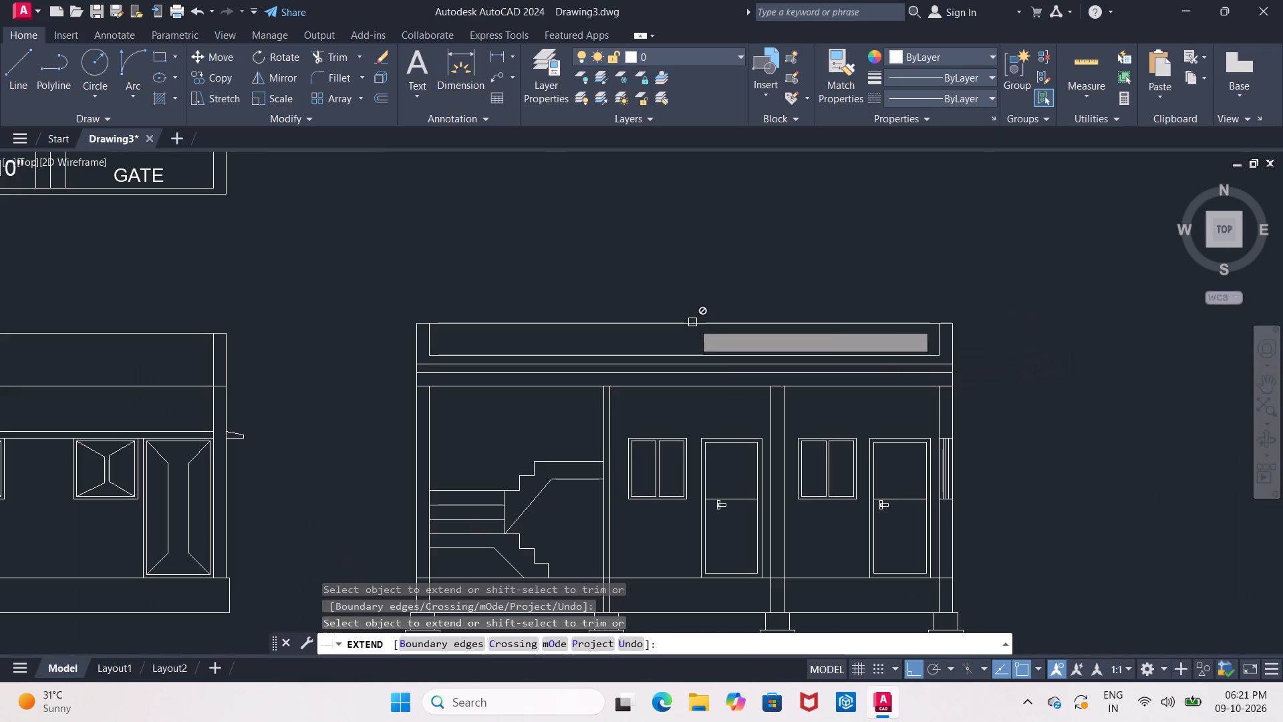
key(Escape)
Trim the horizontal top line between the two inner parapet faces, leaving only the parapet caps.
key(t)
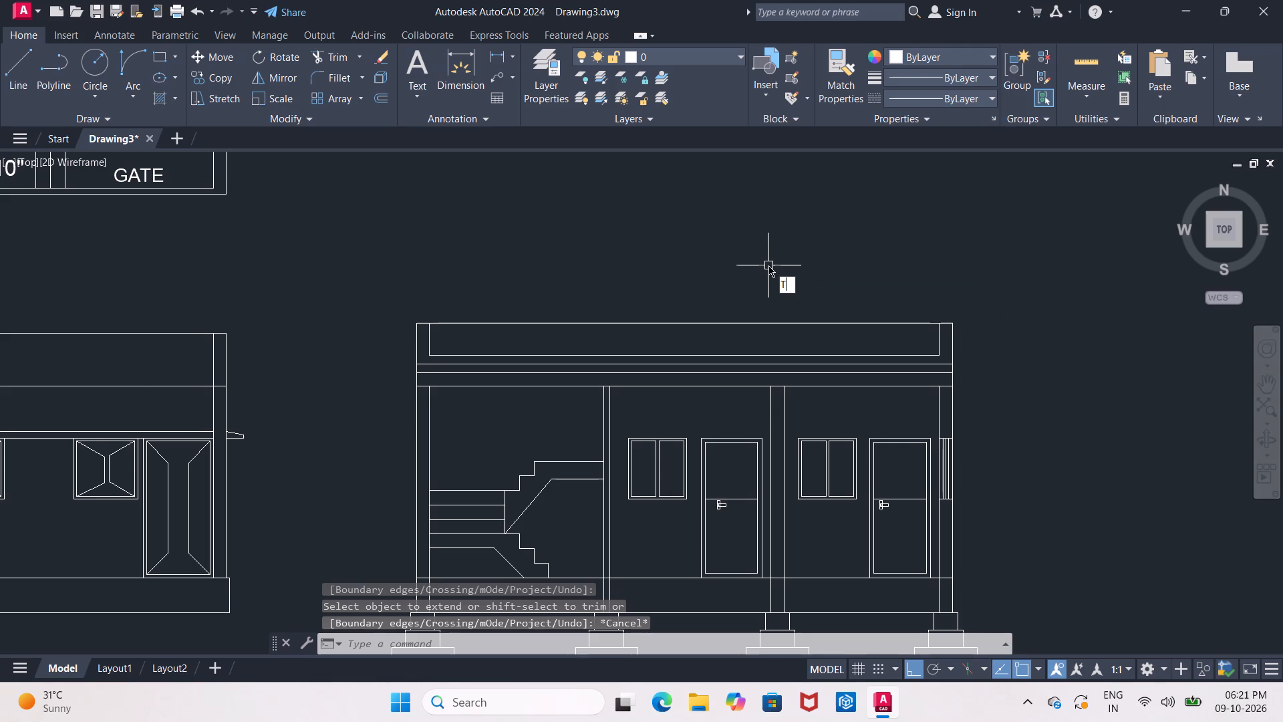
key(r)
key(Return)
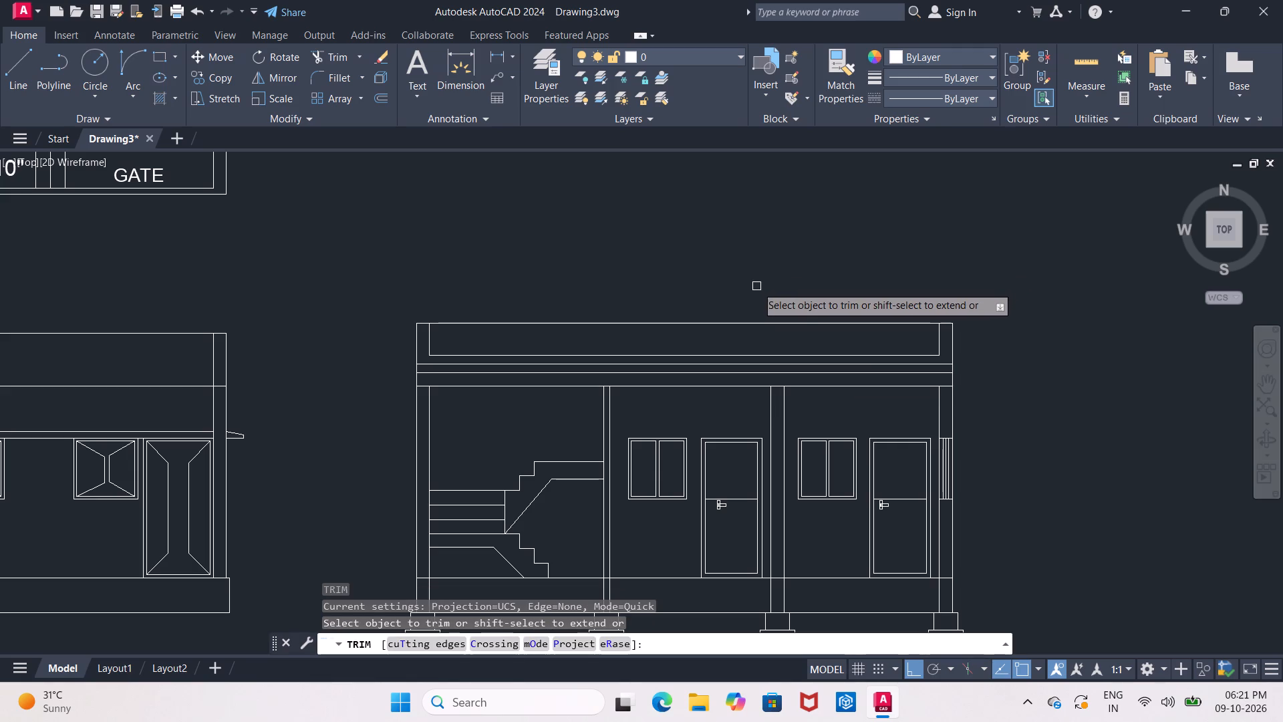
click(718, 325)
middle_drag(741, 302, 791, 216)
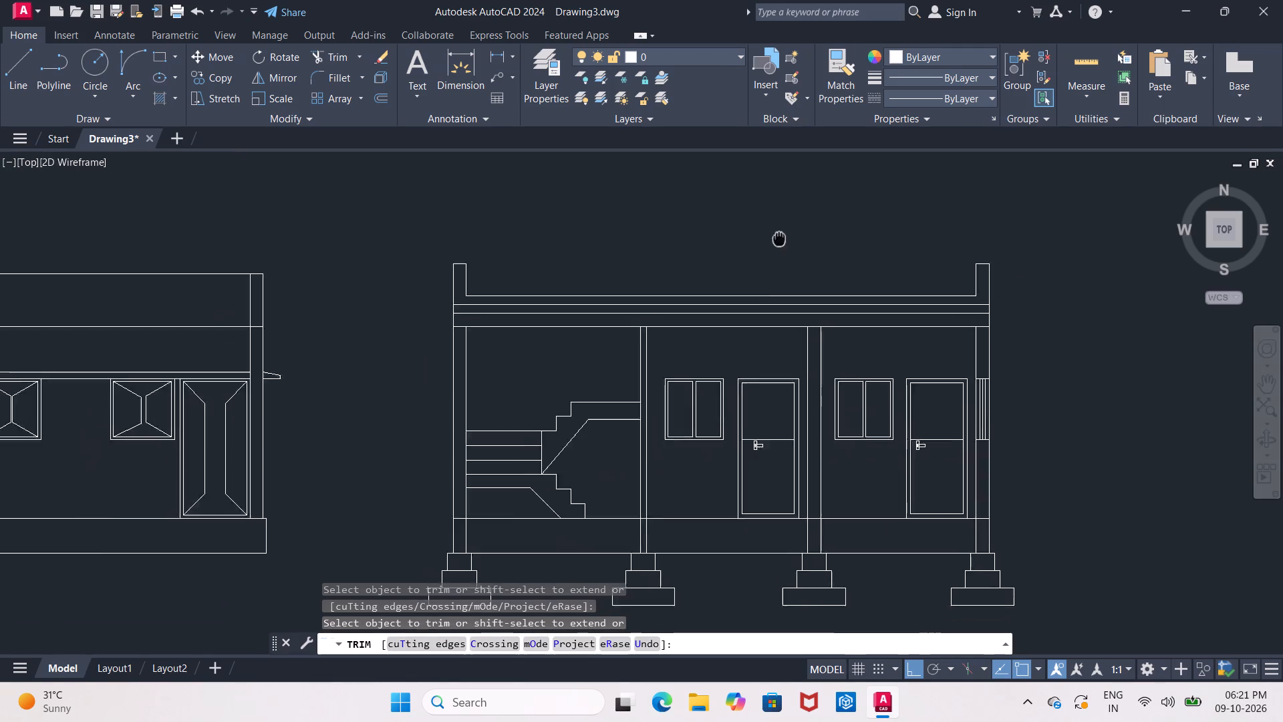
middle_drag(791, 216, 806, 177)
middle_drag(750, 212, 940, 249)
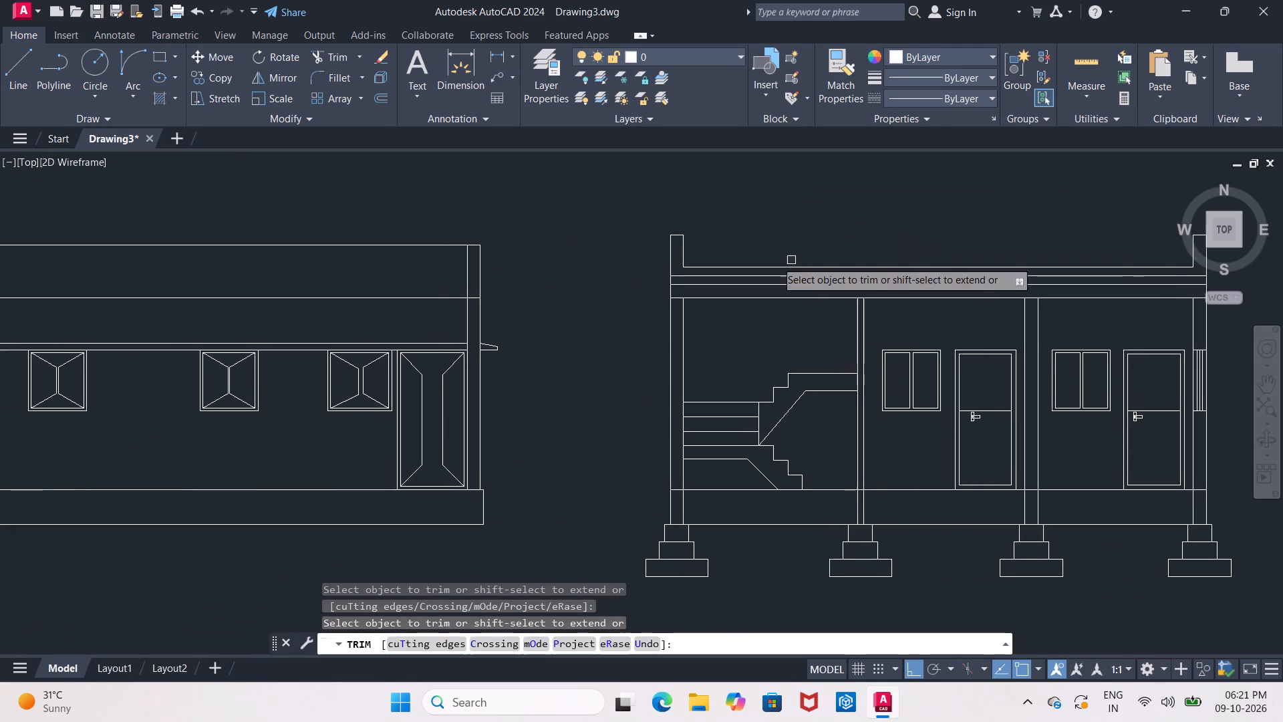
key(Escape)
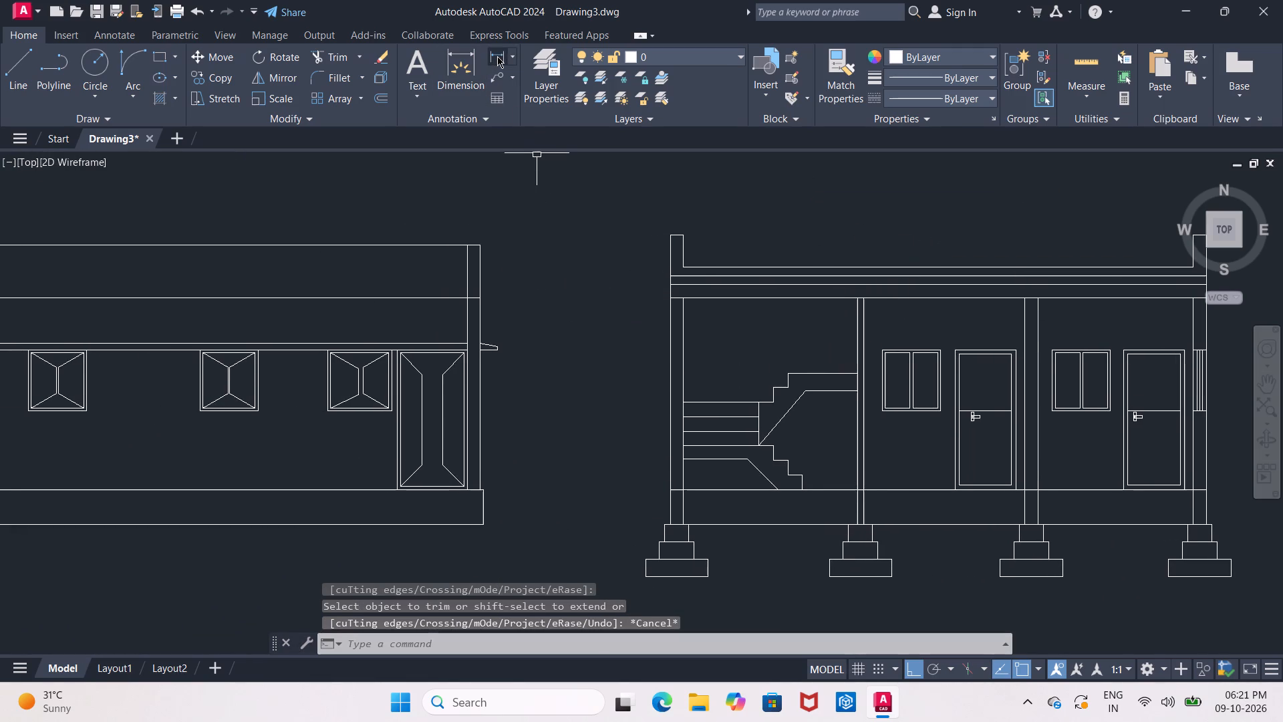
Measure the parapet height at the elevation's right end, from its top line down to the roof line.
click(497, 56)
click(481, 247)
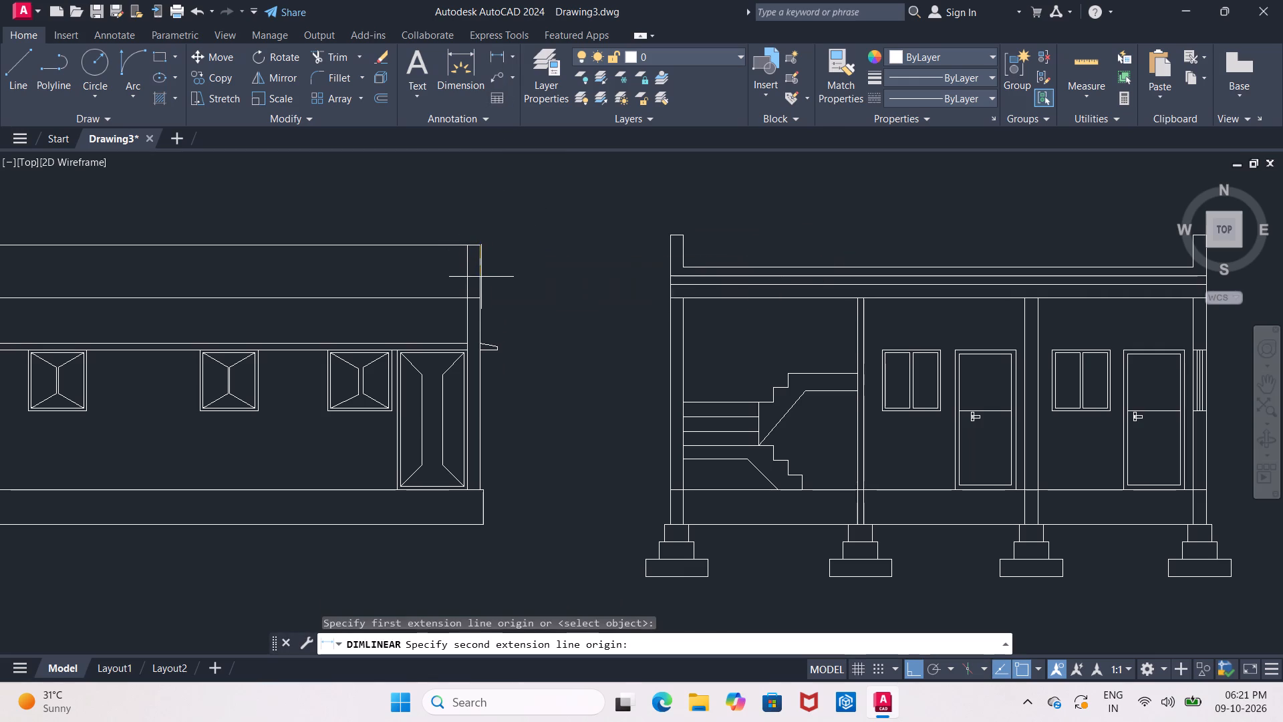
click(478, 293)
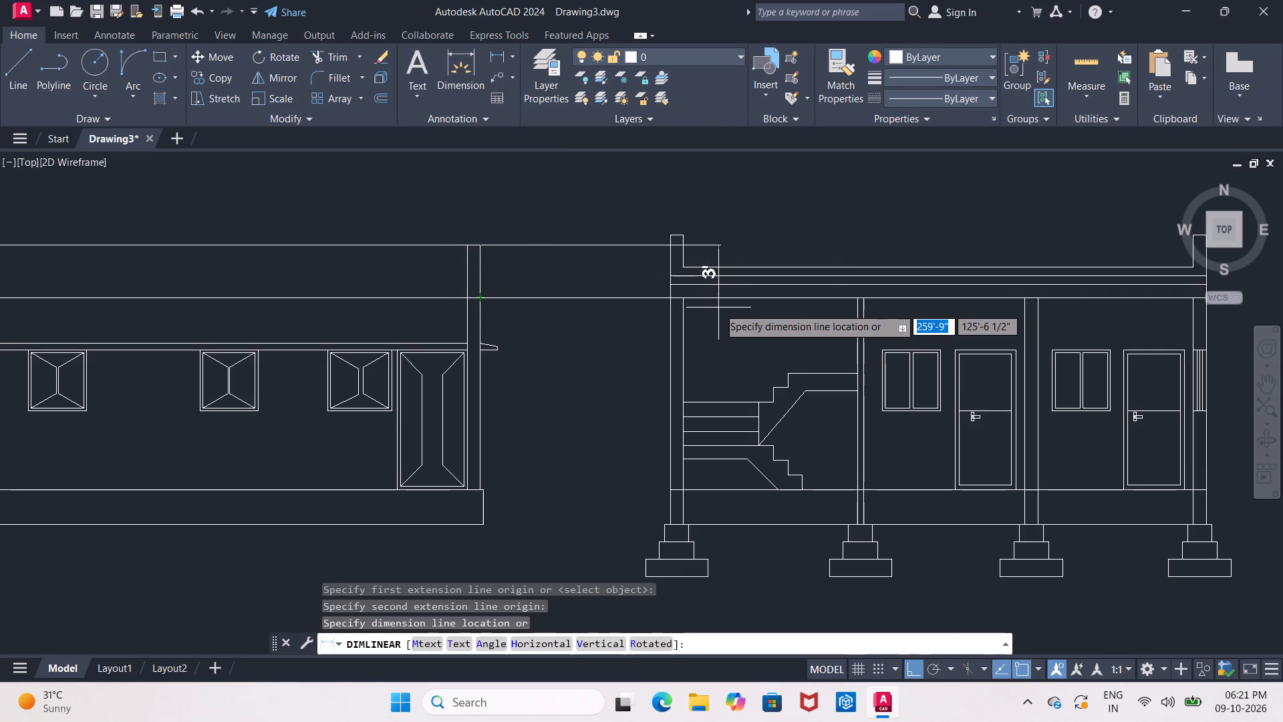
scroll(718, 308, up, 1)
middle_drag(718, 308, 693, 343)
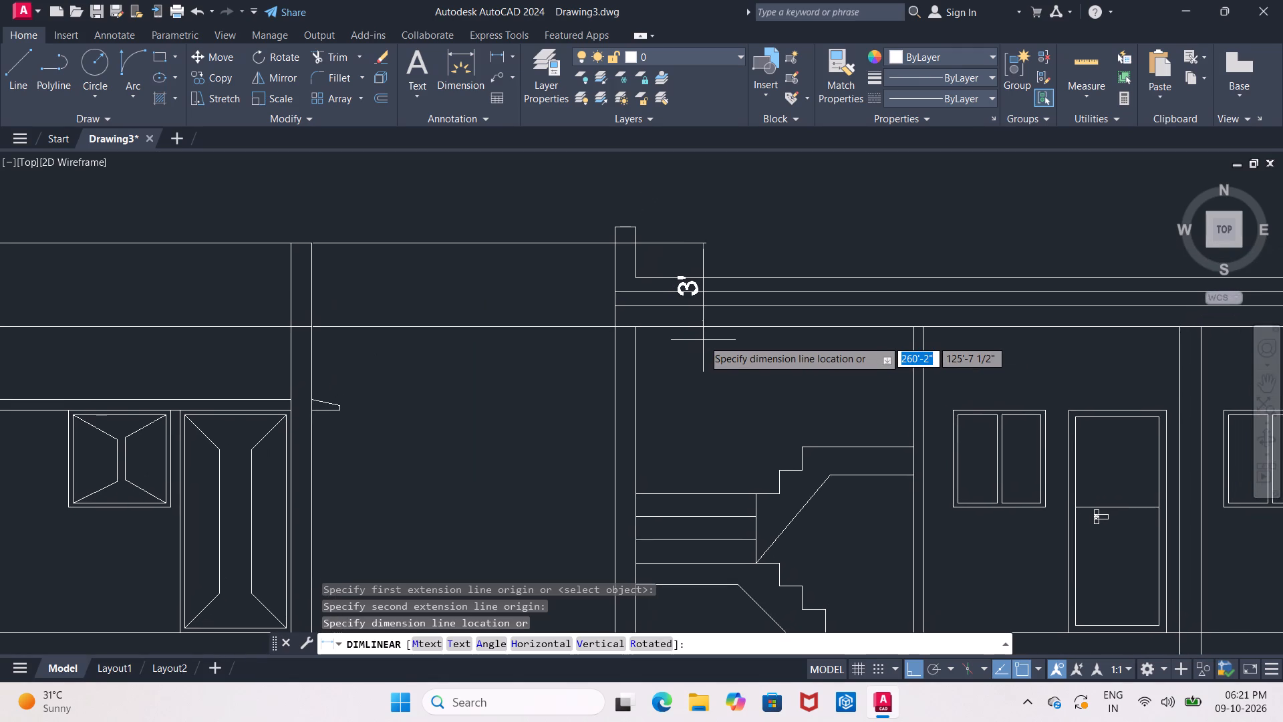
key(Escape)
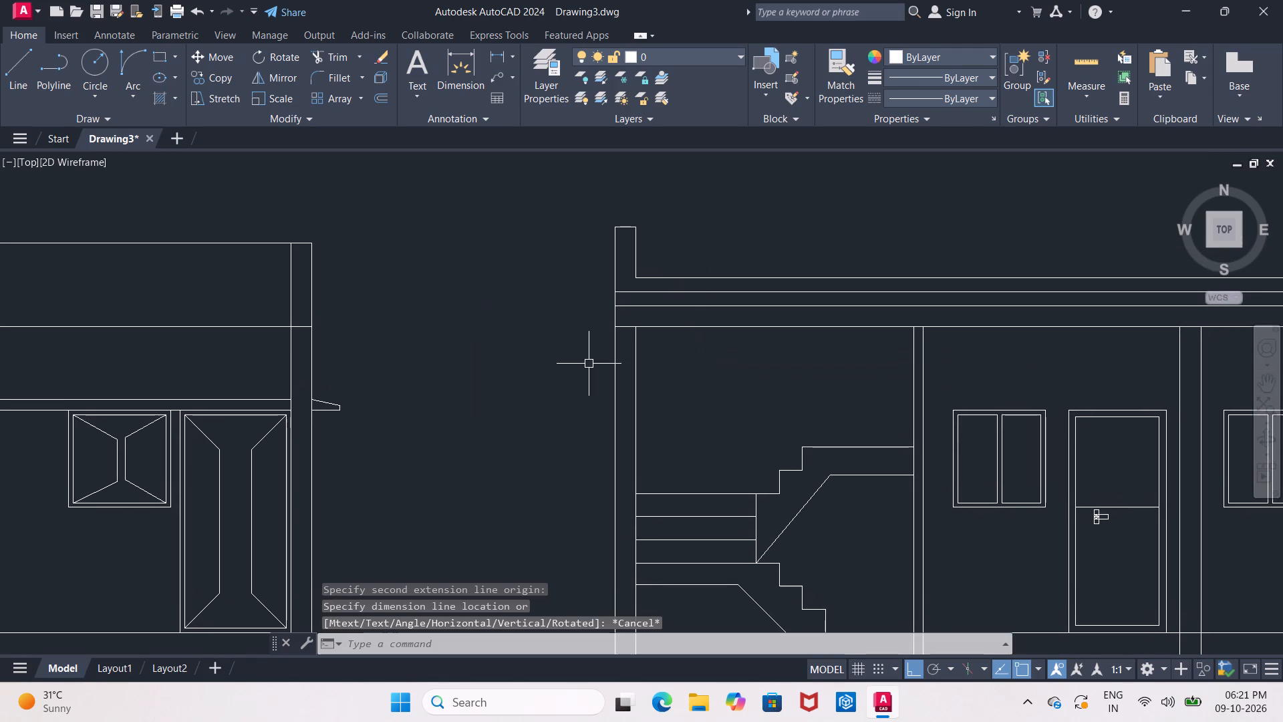
Offset the elevation's horizontal roof line at the parapet foot upward by 9".
scroll(588, 364, down, 2)
middle_drag(585, 363, 701, 349)
key(o)
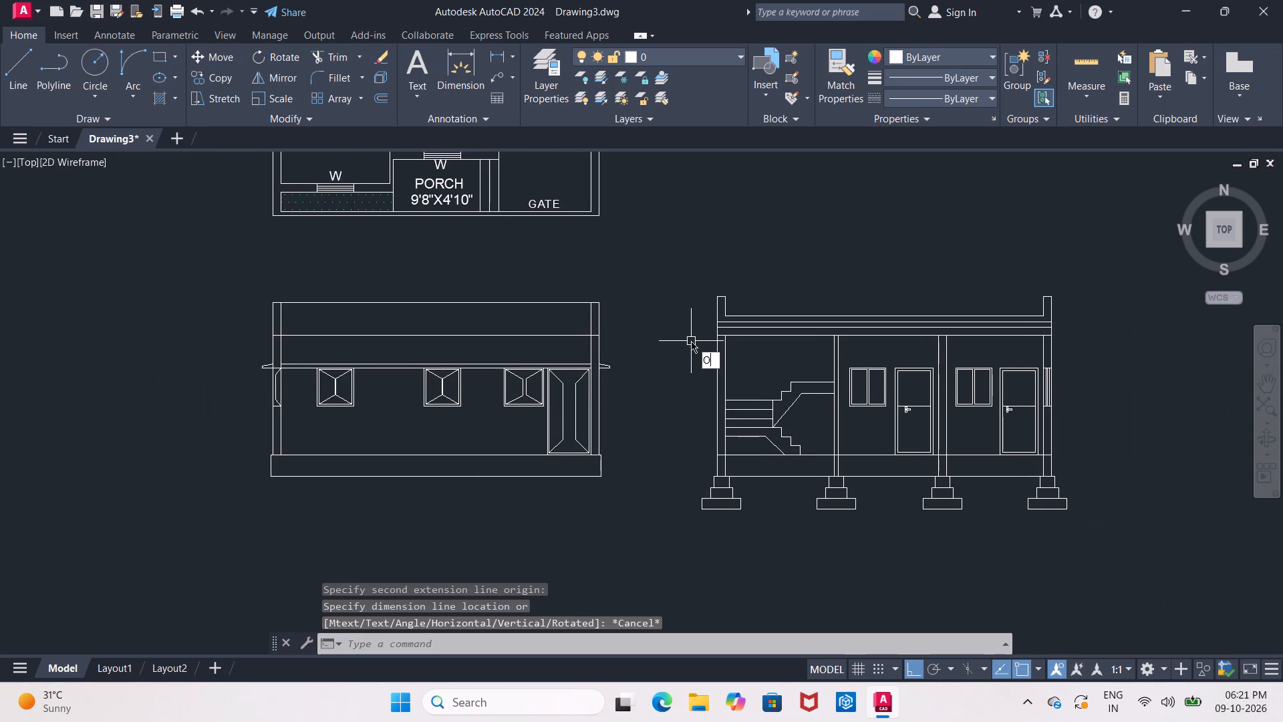
key(Return)
key(9)
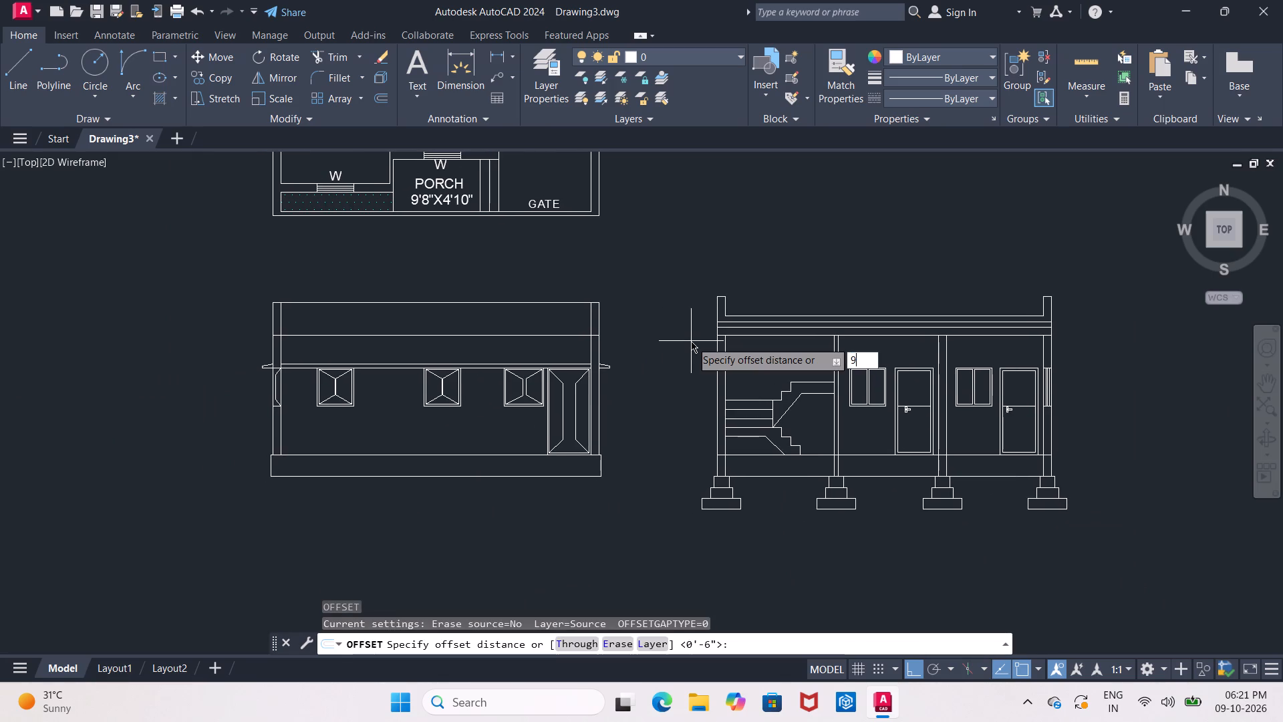
key(shift+quotedbl)
key(Return)
click(543, 335)
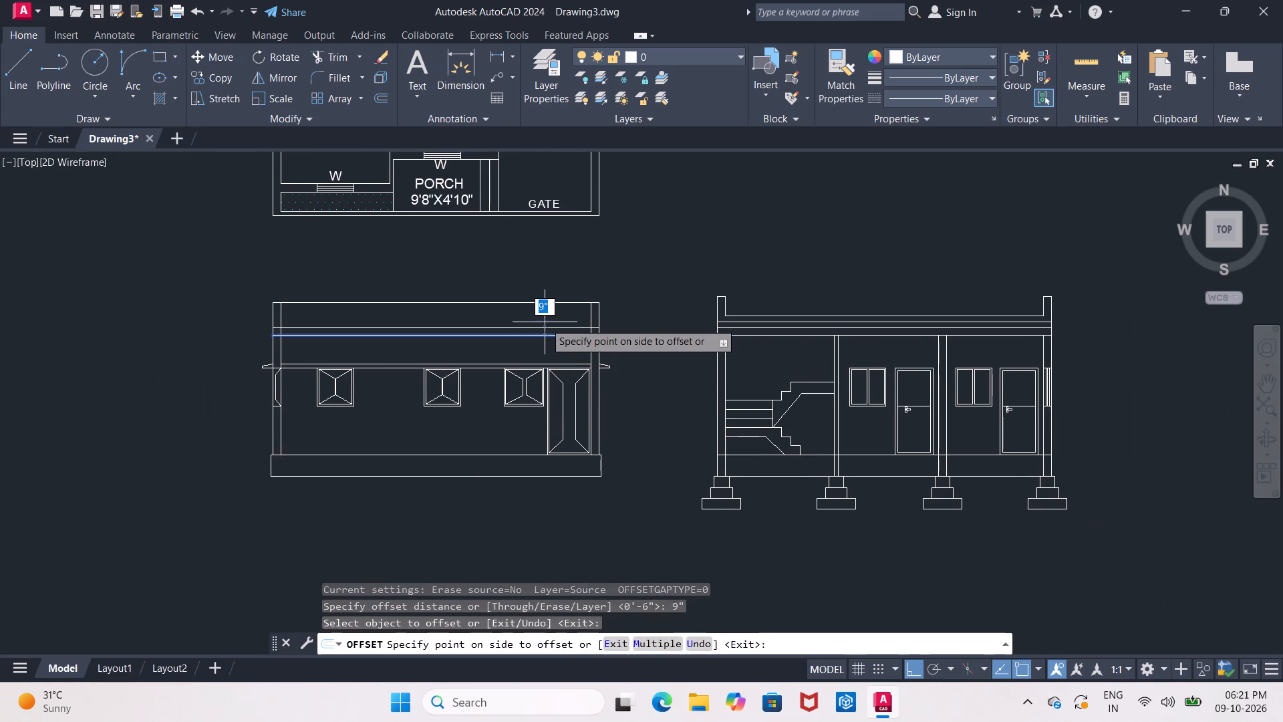
click(545, 321)
scroll(603, 326, up, 2)
middle_drag(607, 325, 600, 327)
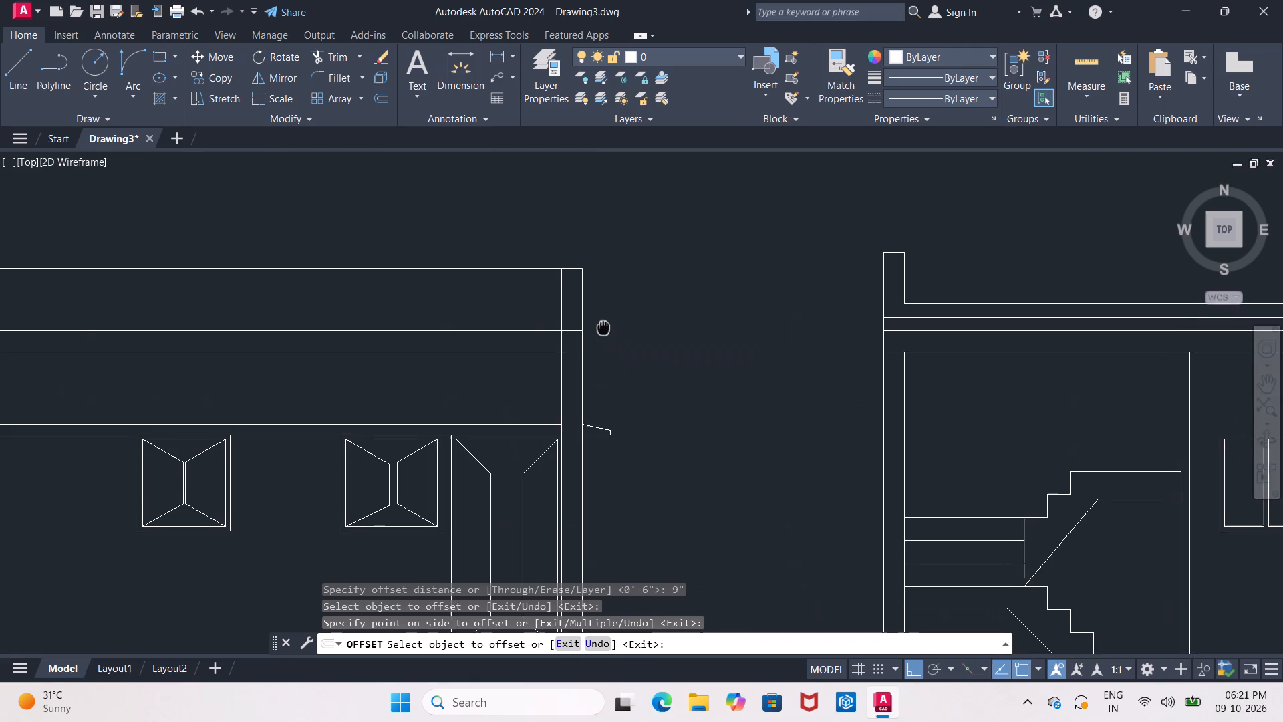
middle_drag(600, 327, 598, 327)
key(Escape)
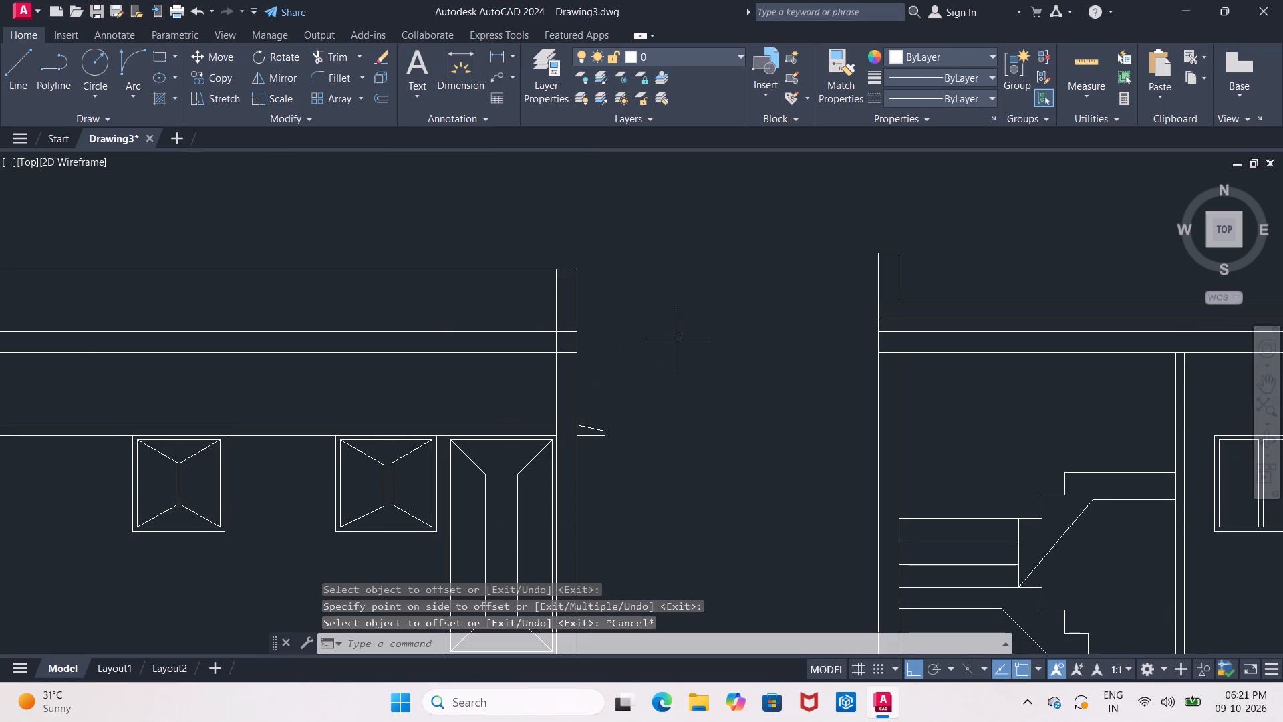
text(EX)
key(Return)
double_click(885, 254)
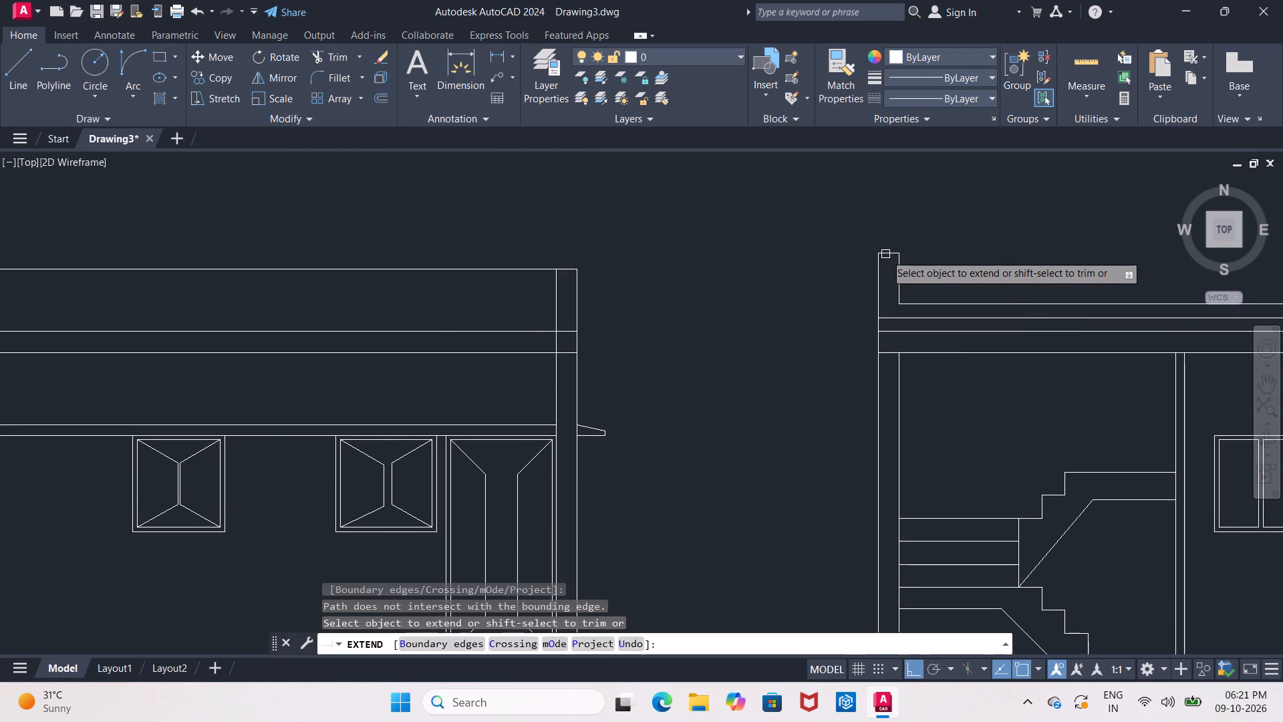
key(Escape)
Stretch the section's left parapet cap line horizontally leftward until it passes beyond the elevation's far left wall.
scroll(889, 259, up, 1)
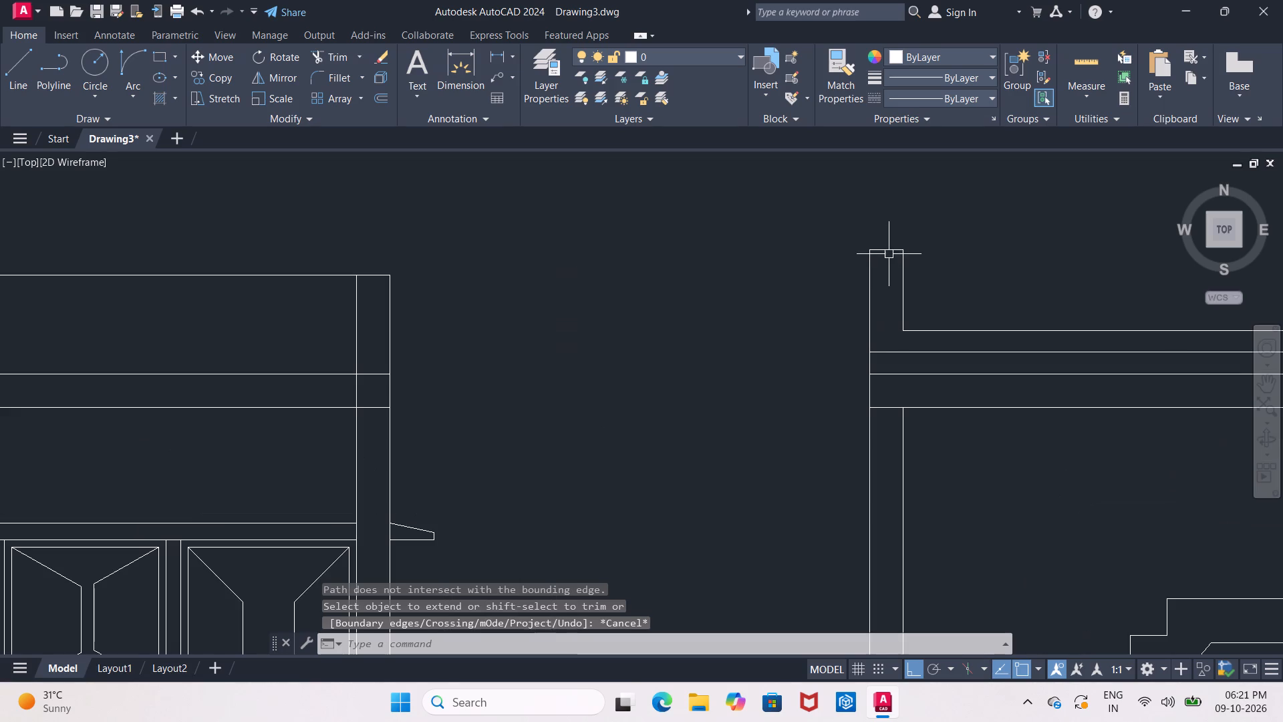
click(887, 253)
click(870, 250)
middle_drag(442, 262, 830, 233)
middle_drag(493, 225, 909, 267)
middle_drag(381, 285, 807, 293)
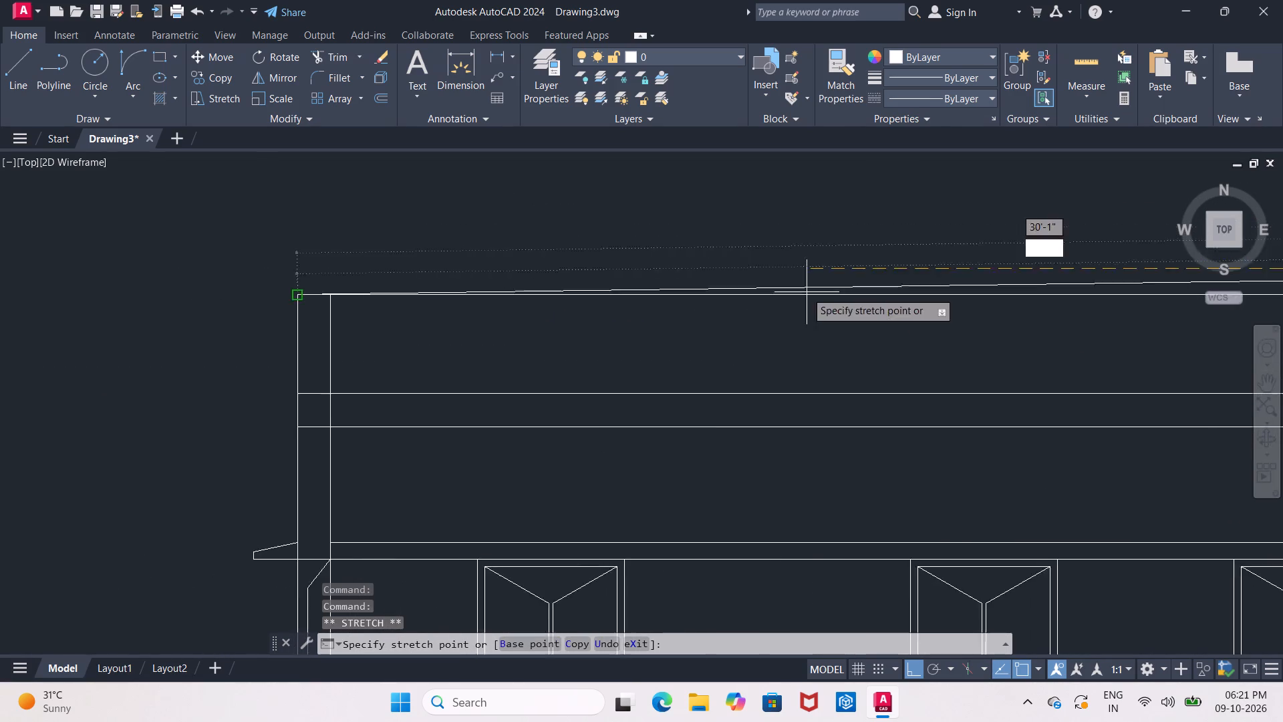
scroll(781, 293, down, 2)
click(469, 297)
key(Escape)
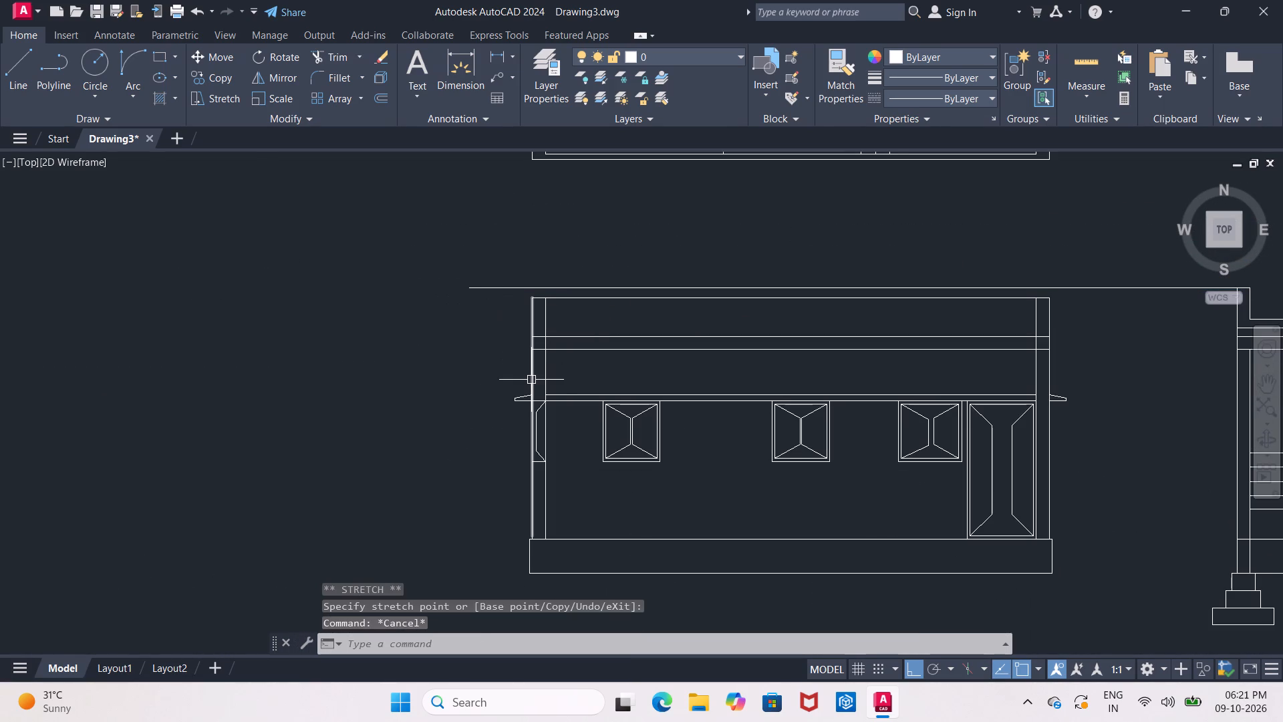
Extend the inner and outer wall lines at both ends of the elevation up to the stretched top line.
text(EX)
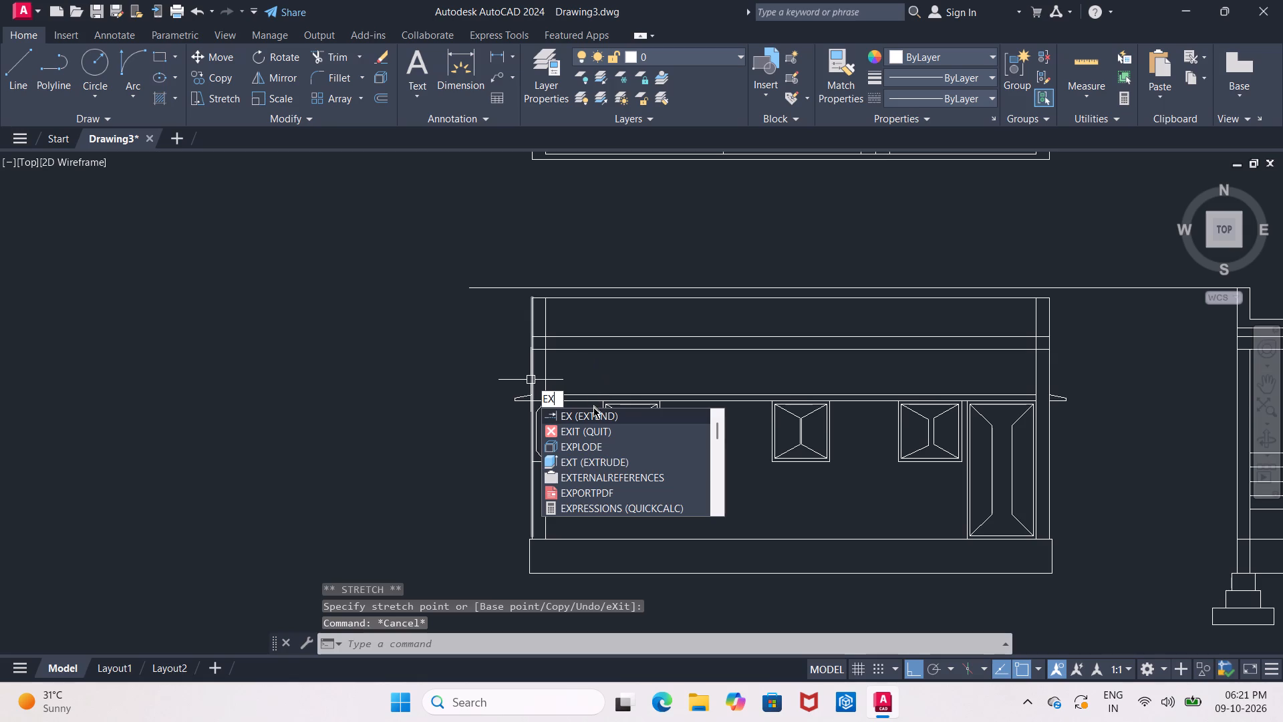
click(594, 411)
scroll(582, 368, up, 2)
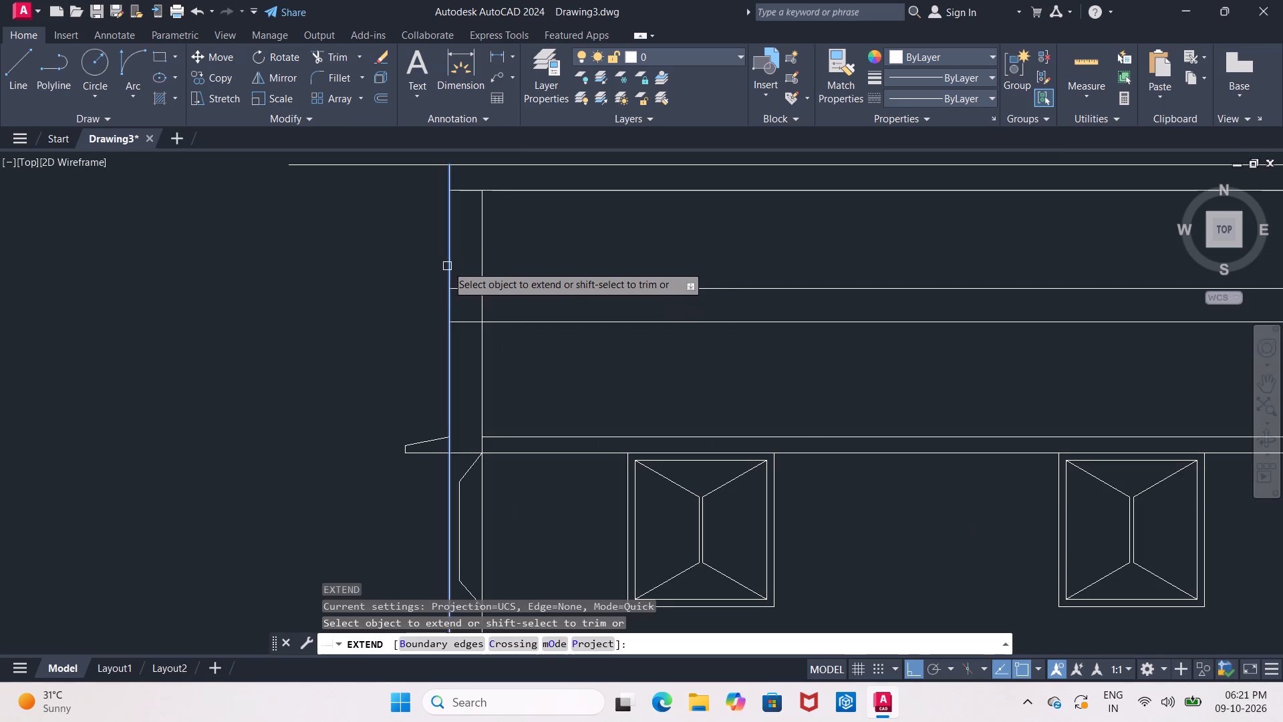
click(447, 265)
click(484, 249)
middle_drag(607, 242, 466, 316)
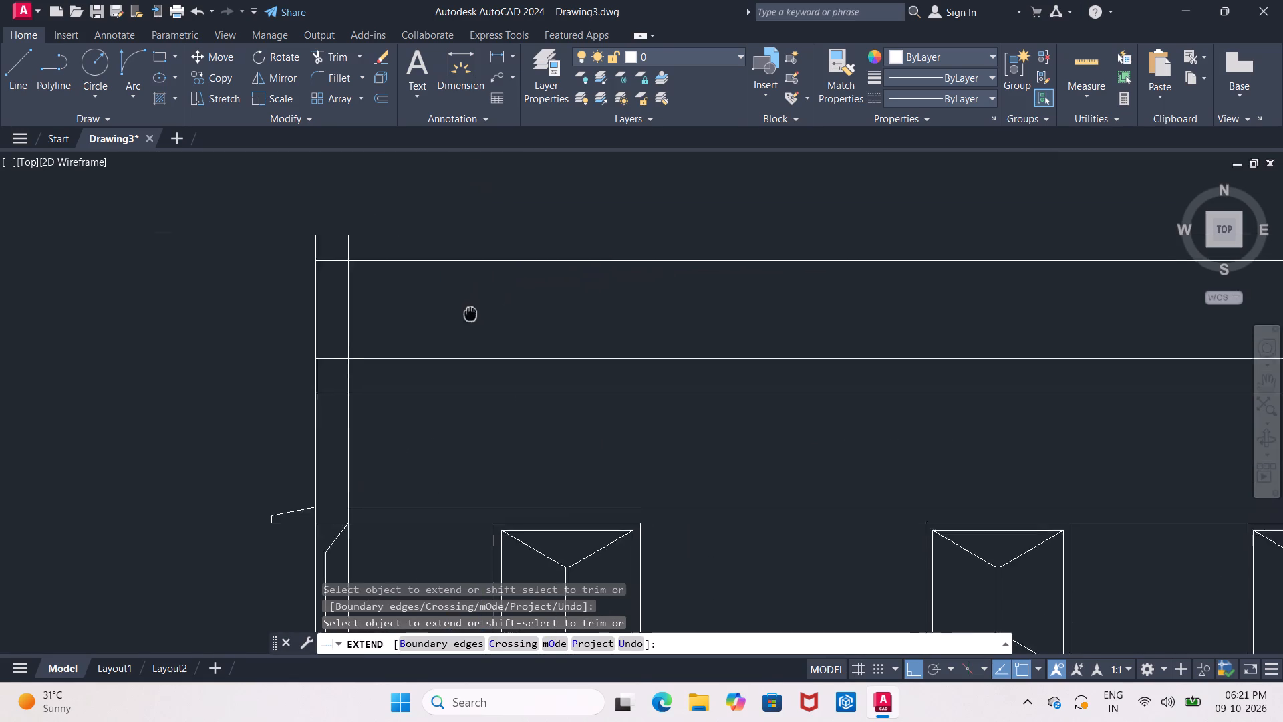
scroll(464, 318, down, 2)
middle_drag(466, 316, 464, 317)
middle_drag(531, 321, 320, 330)
scroll(650, 320, up, 2)
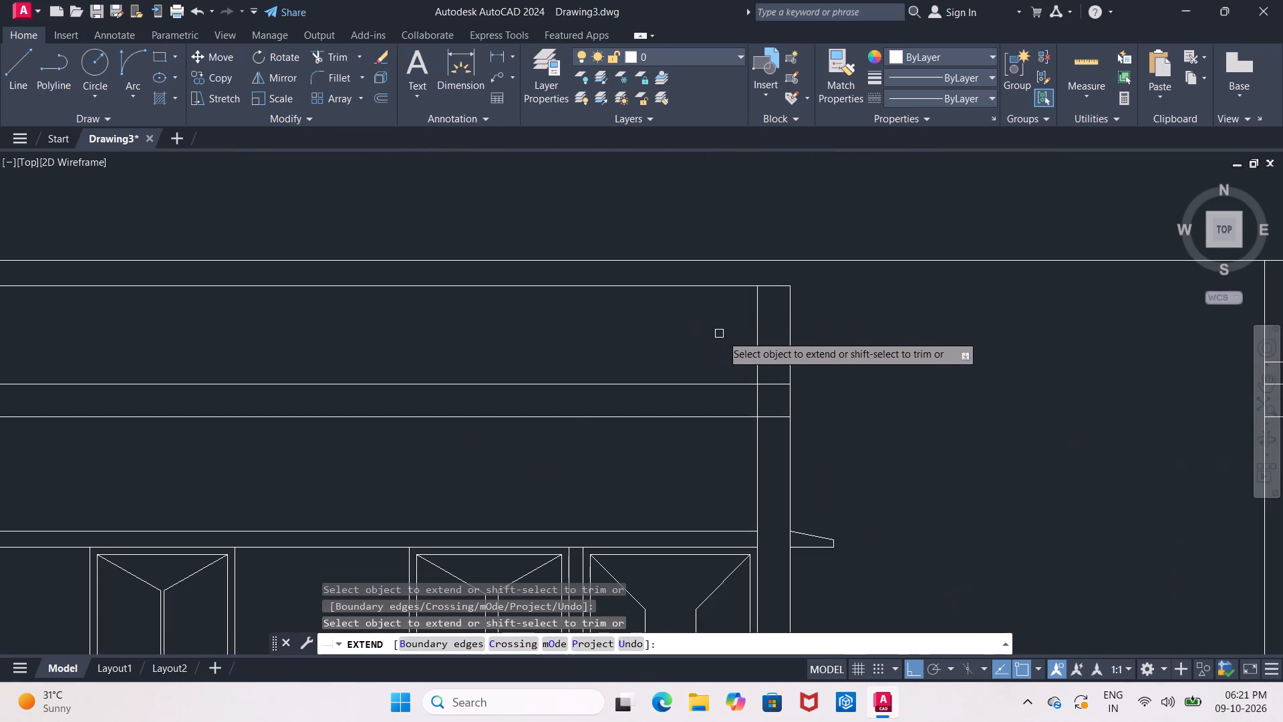
click(754, 342)
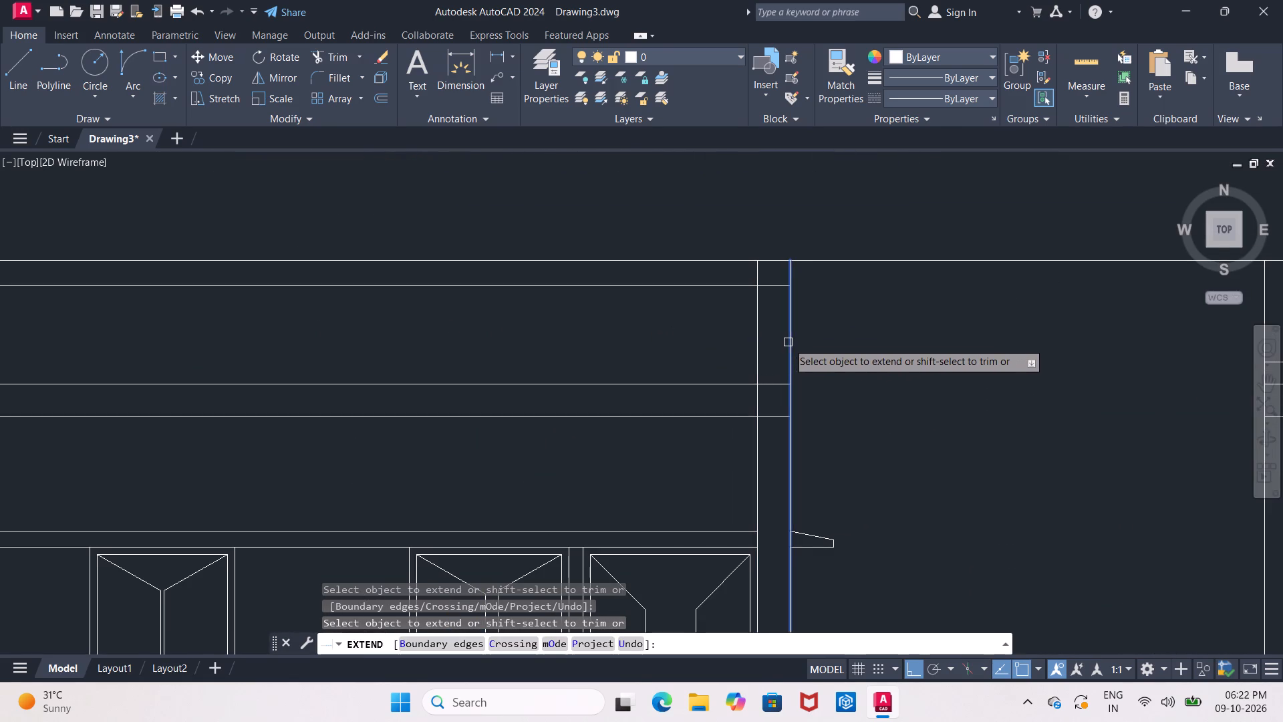
click(788, 342)
key(Escape)
Trim the stretched top line where it overhangs beyond the outer walls on both sides of the elevation.
key(t)
key(r)
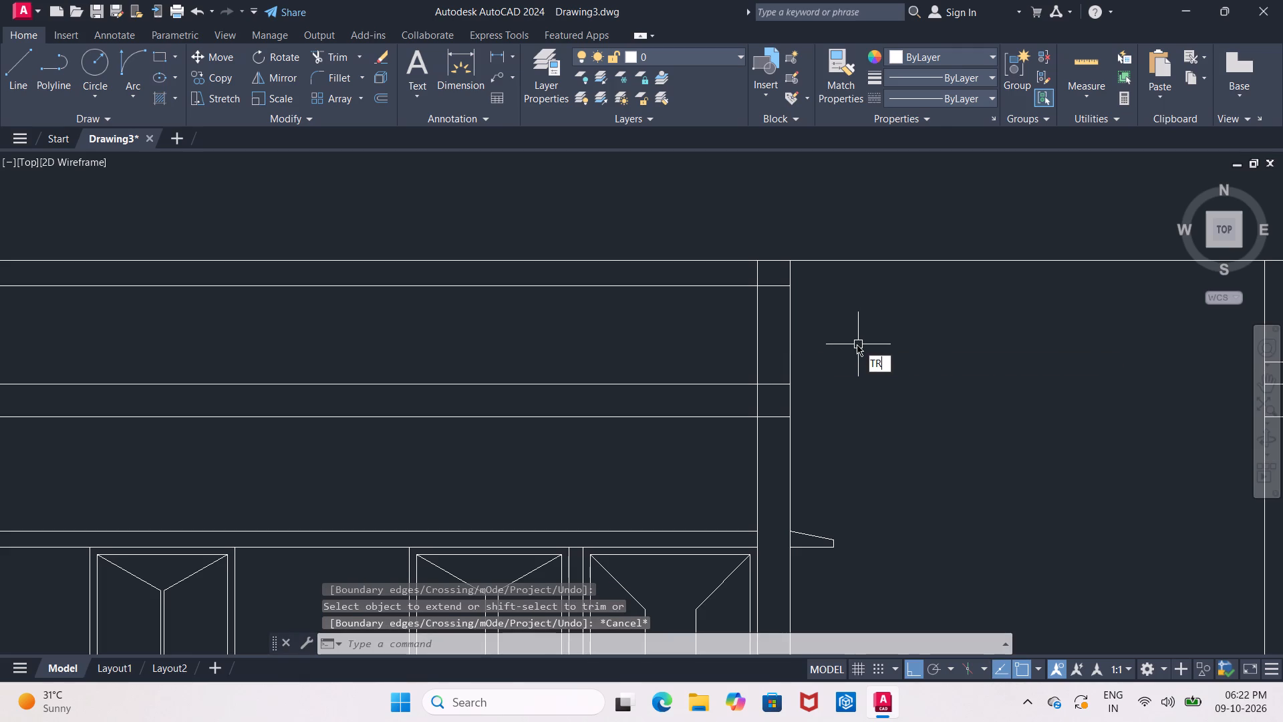
key(Return)
key(Return)
scroll(848, 343, down, 2)
drag(887, 271, 901, 392)
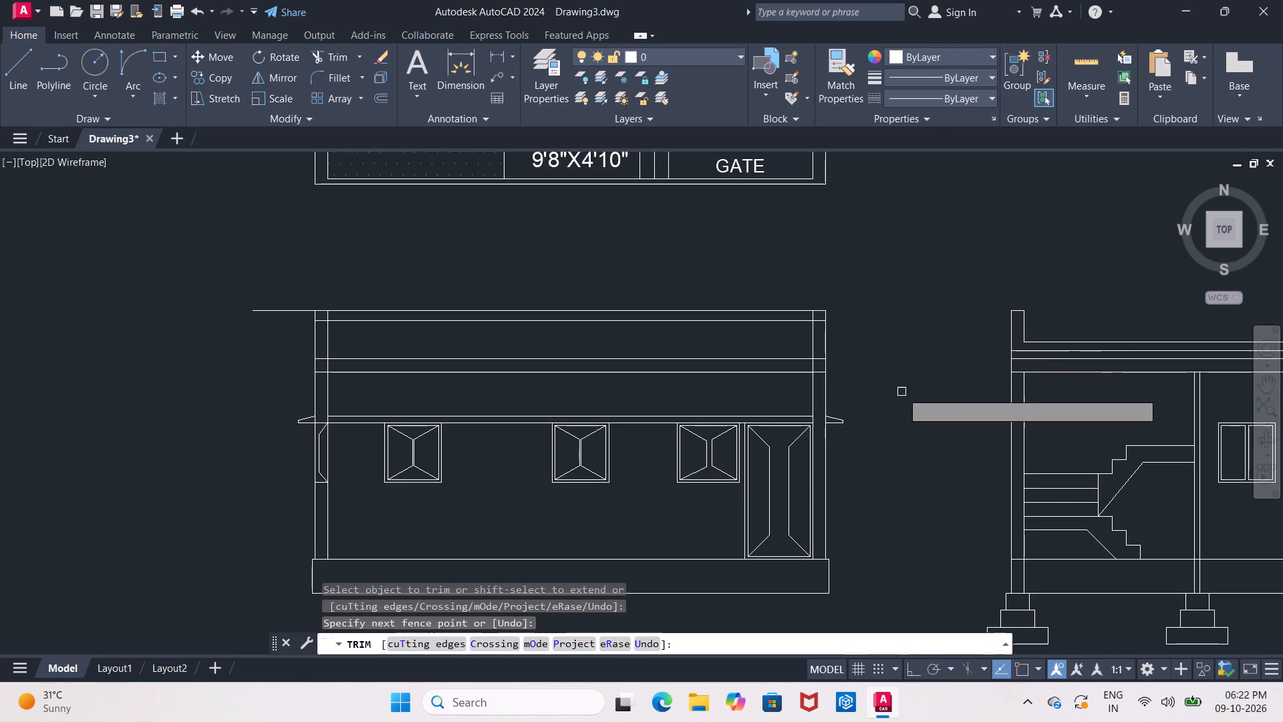
middle_drag(900, 380, 986, 362)
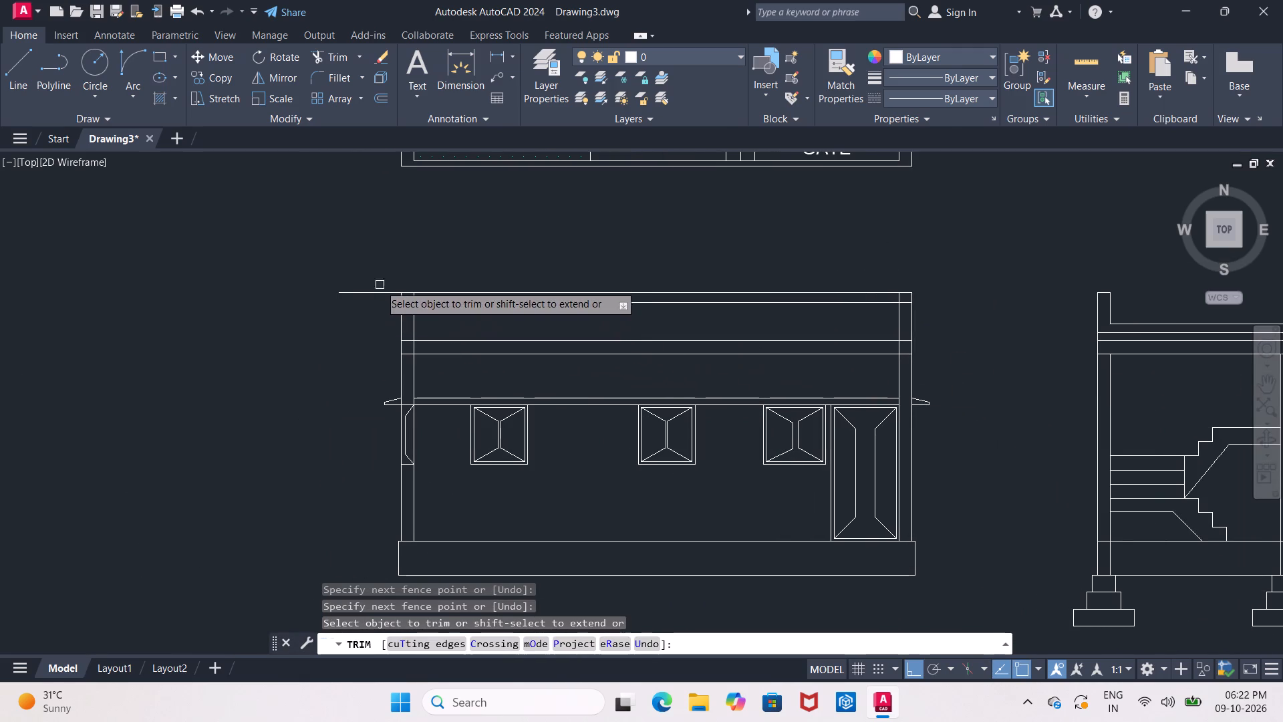
drag(382, 259, 370, 358)
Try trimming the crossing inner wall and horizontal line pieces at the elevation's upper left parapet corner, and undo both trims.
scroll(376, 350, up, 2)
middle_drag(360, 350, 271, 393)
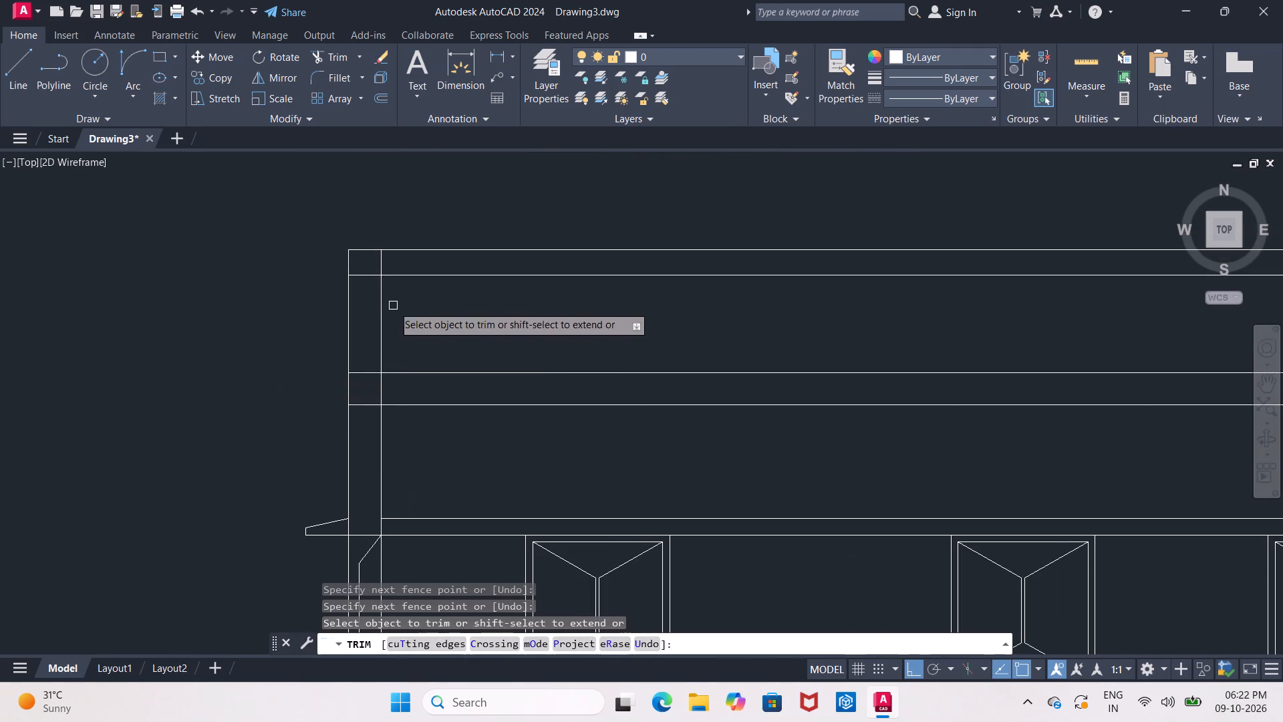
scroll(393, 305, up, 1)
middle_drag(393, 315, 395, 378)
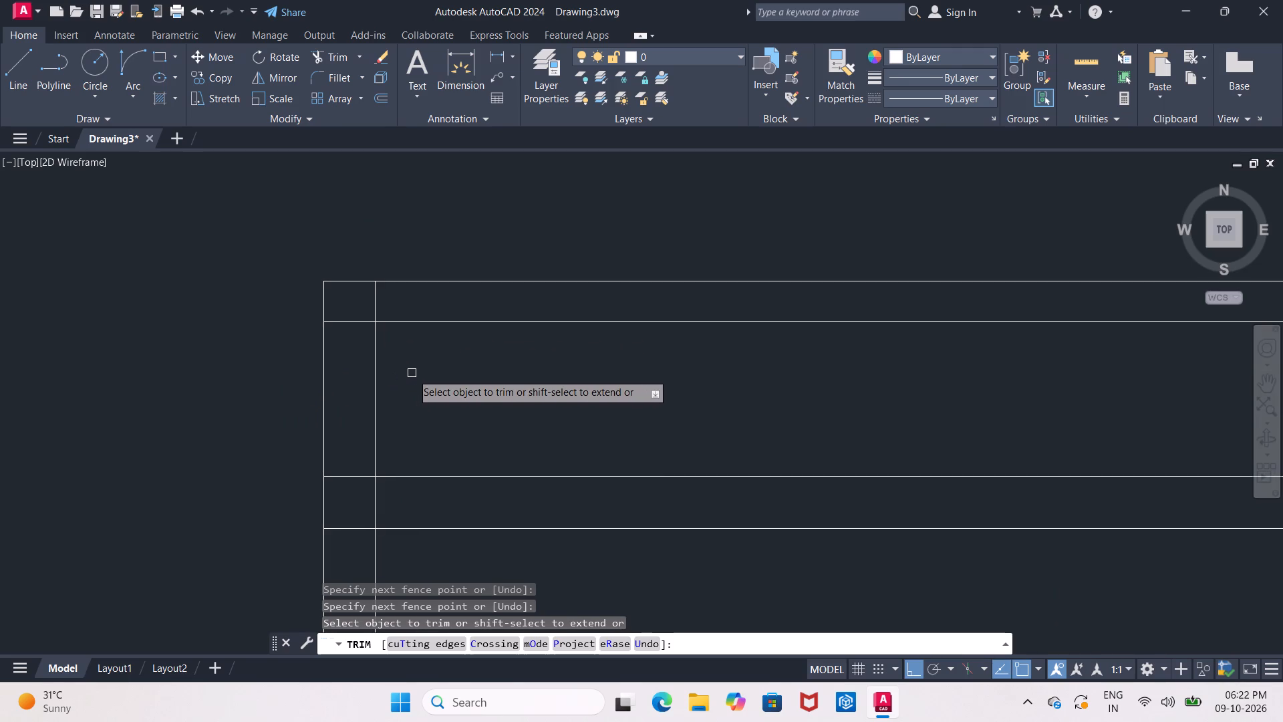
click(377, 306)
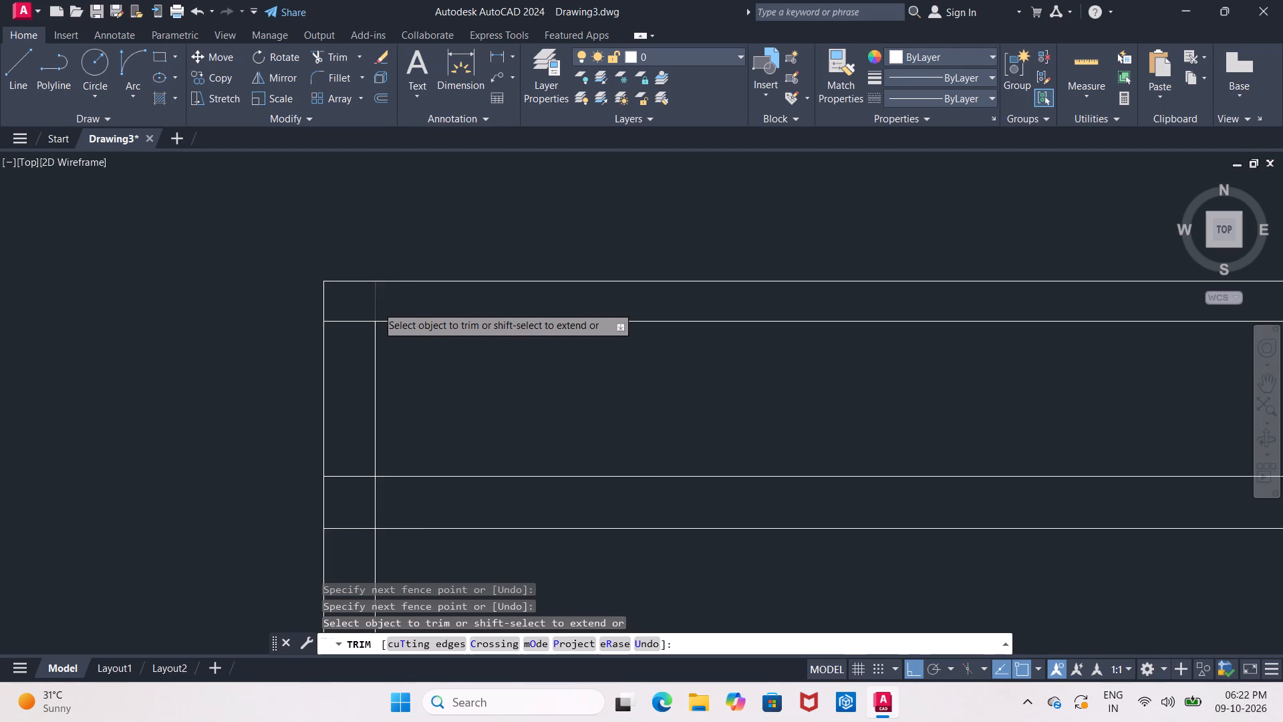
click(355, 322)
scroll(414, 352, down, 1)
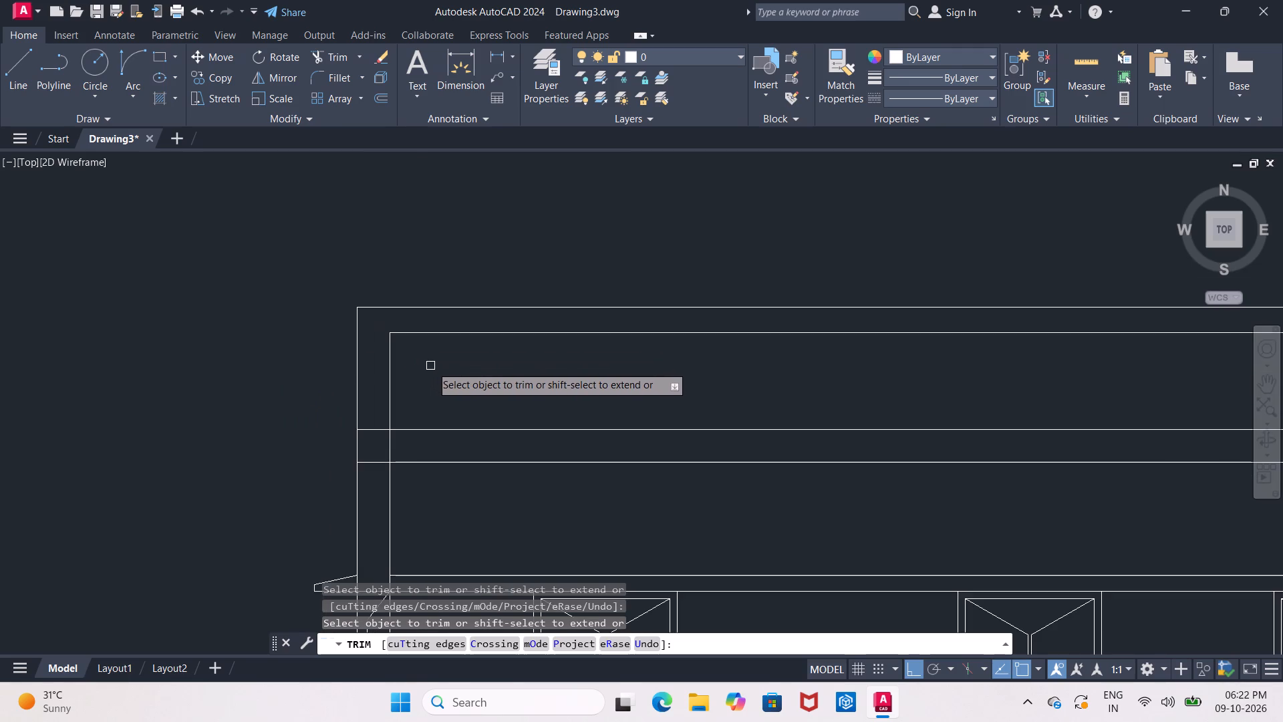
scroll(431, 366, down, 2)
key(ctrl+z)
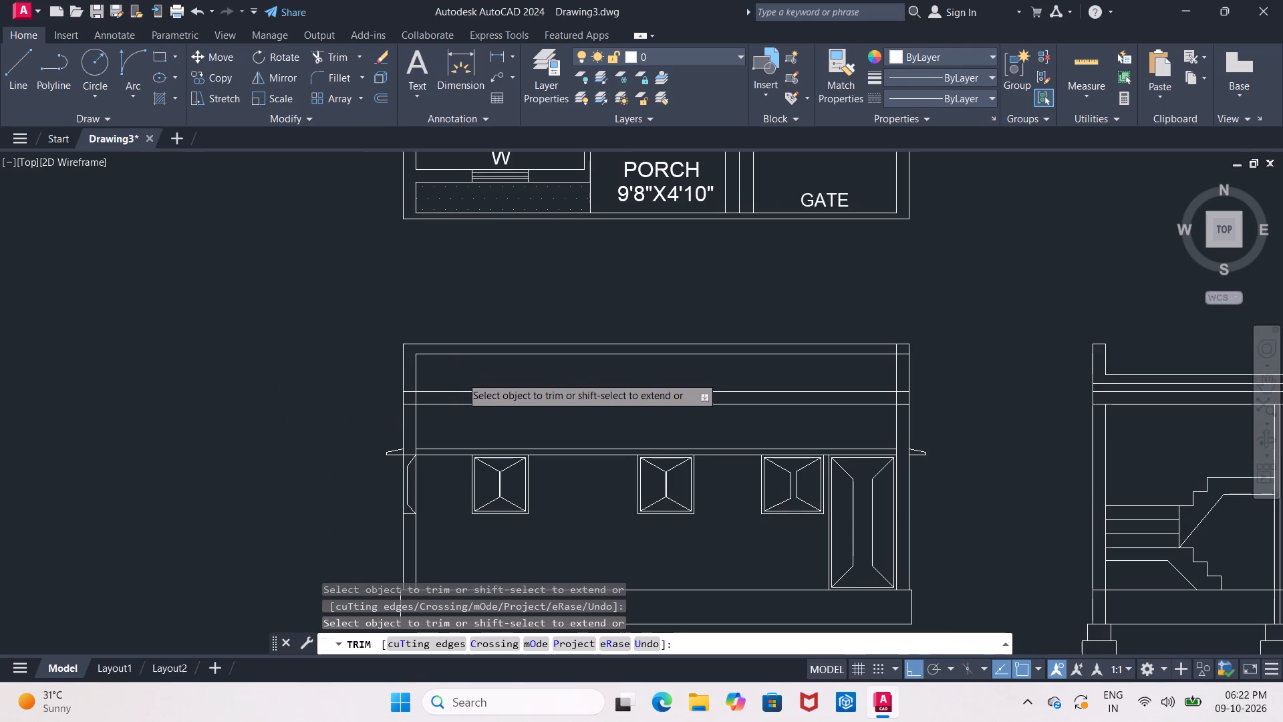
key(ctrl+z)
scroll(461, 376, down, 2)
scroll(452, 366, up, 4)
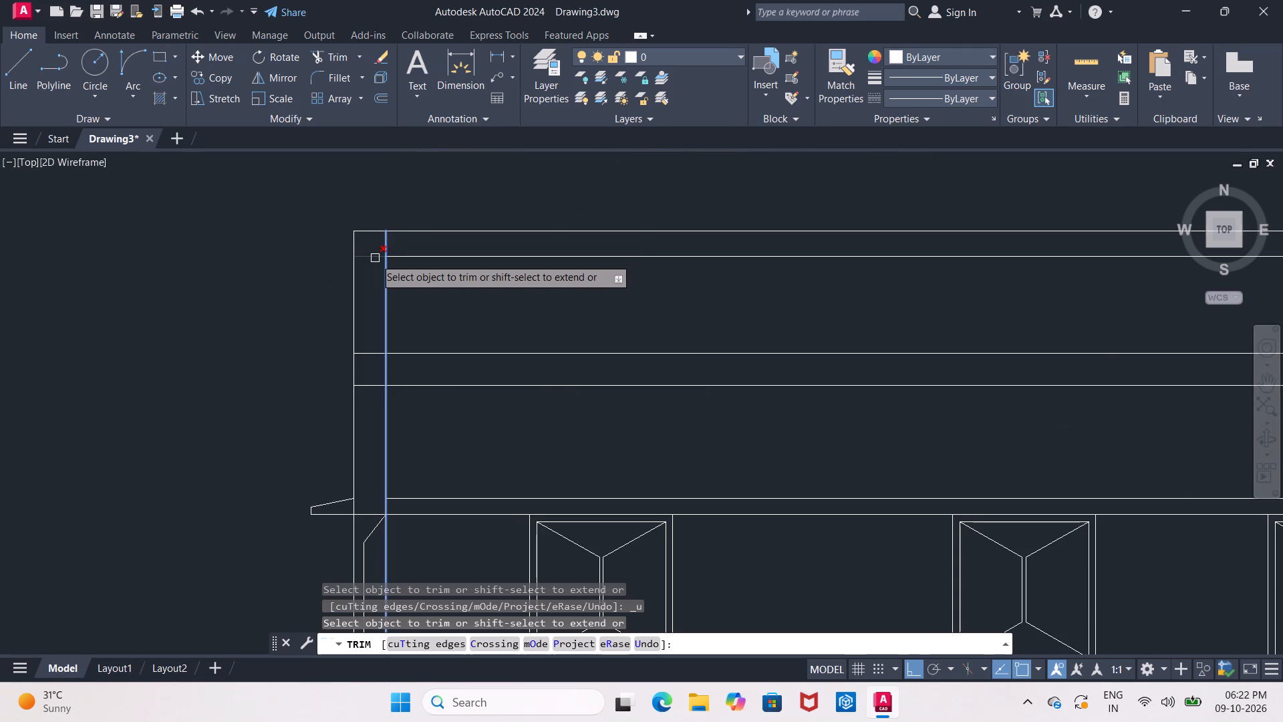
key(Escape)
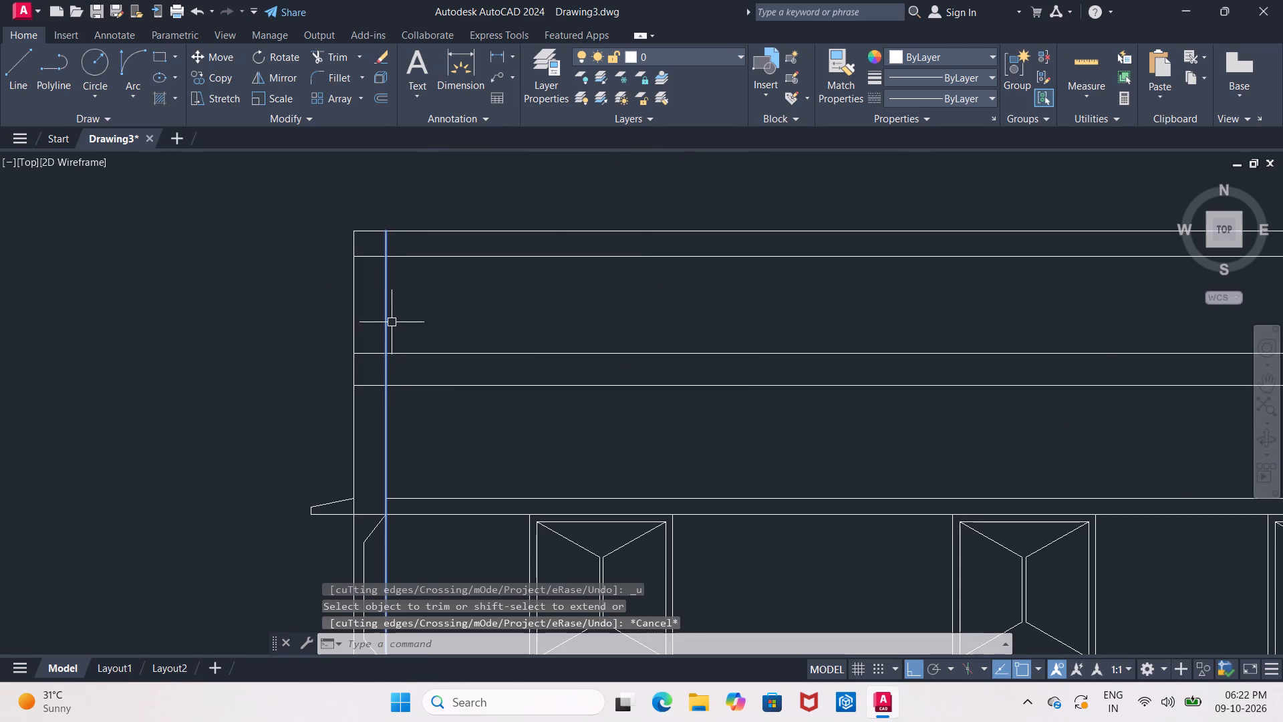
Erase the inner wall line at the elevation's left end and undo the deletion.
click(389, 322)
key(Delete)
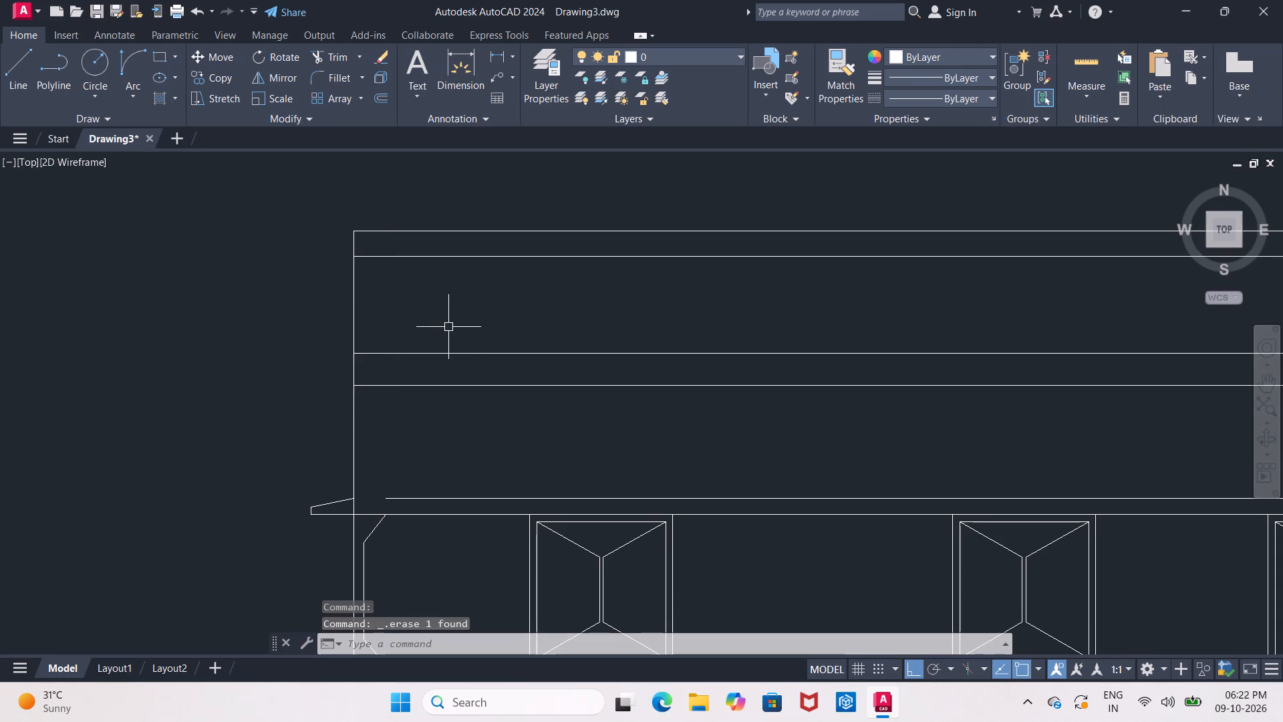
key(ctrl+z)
Trim the inner wall line pieces crossing the roof slab band at both ends of the elevation.
scroll(467, 326, down, 2)
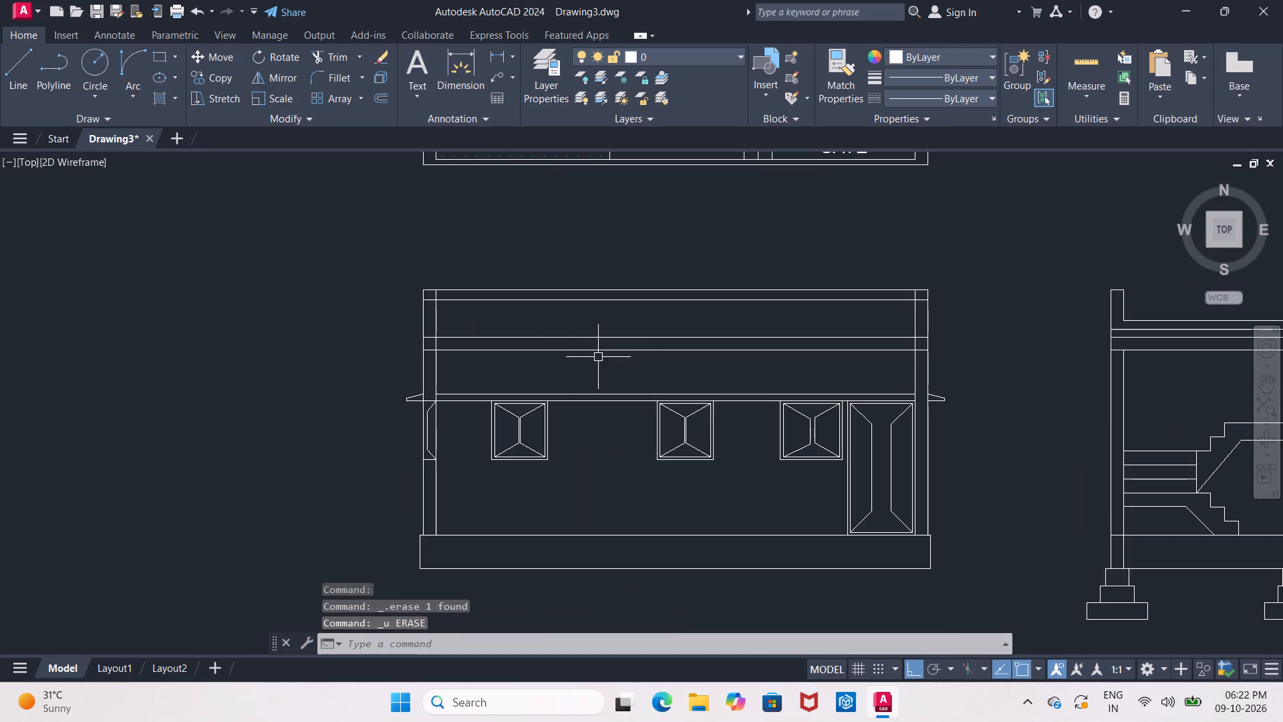
middle_drag(772, 320, 555, 318)
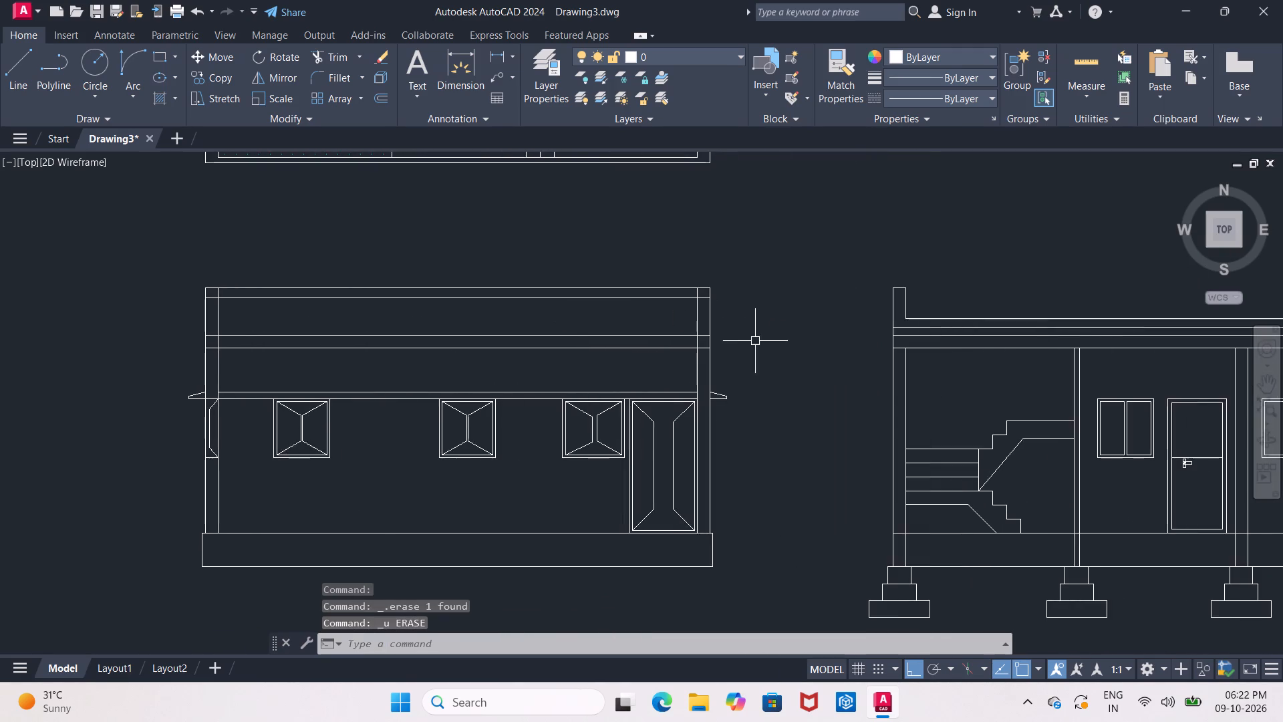
scroll(760, 344, up, 2)
middle_drag(760, 336, 809, 304)
key(Escape)
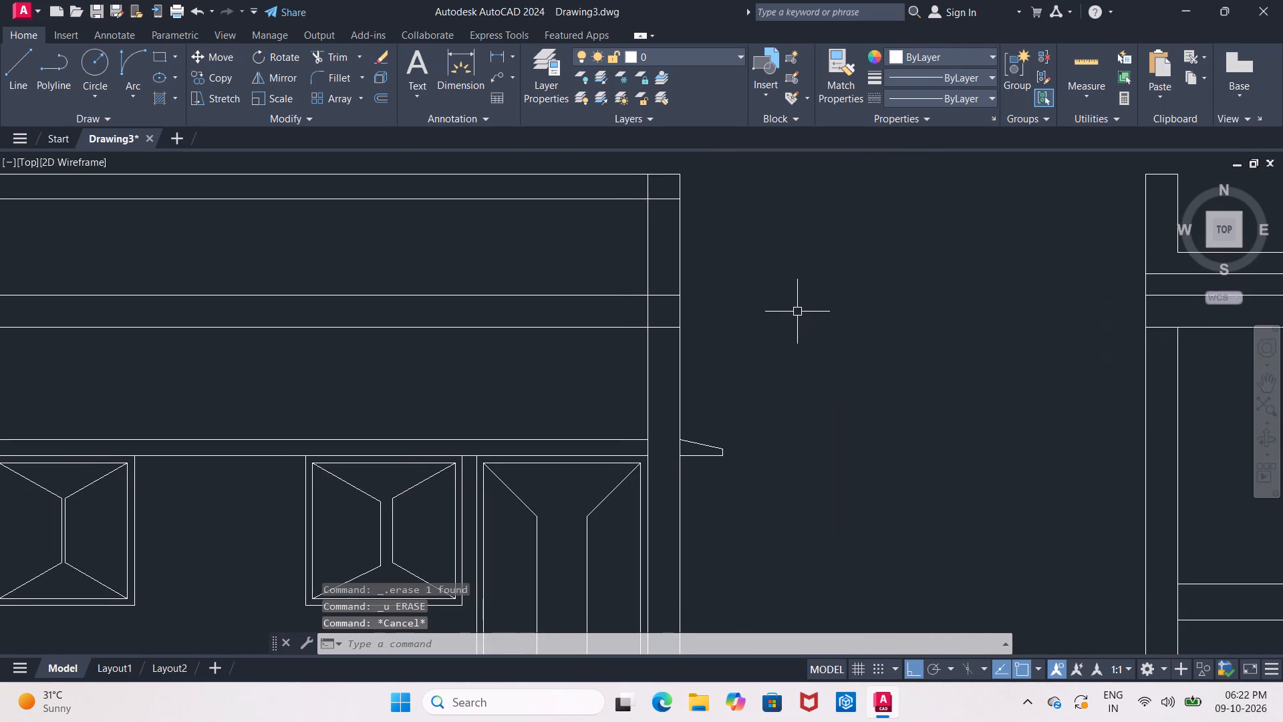
text(TR)
key(Return)
key(Return)
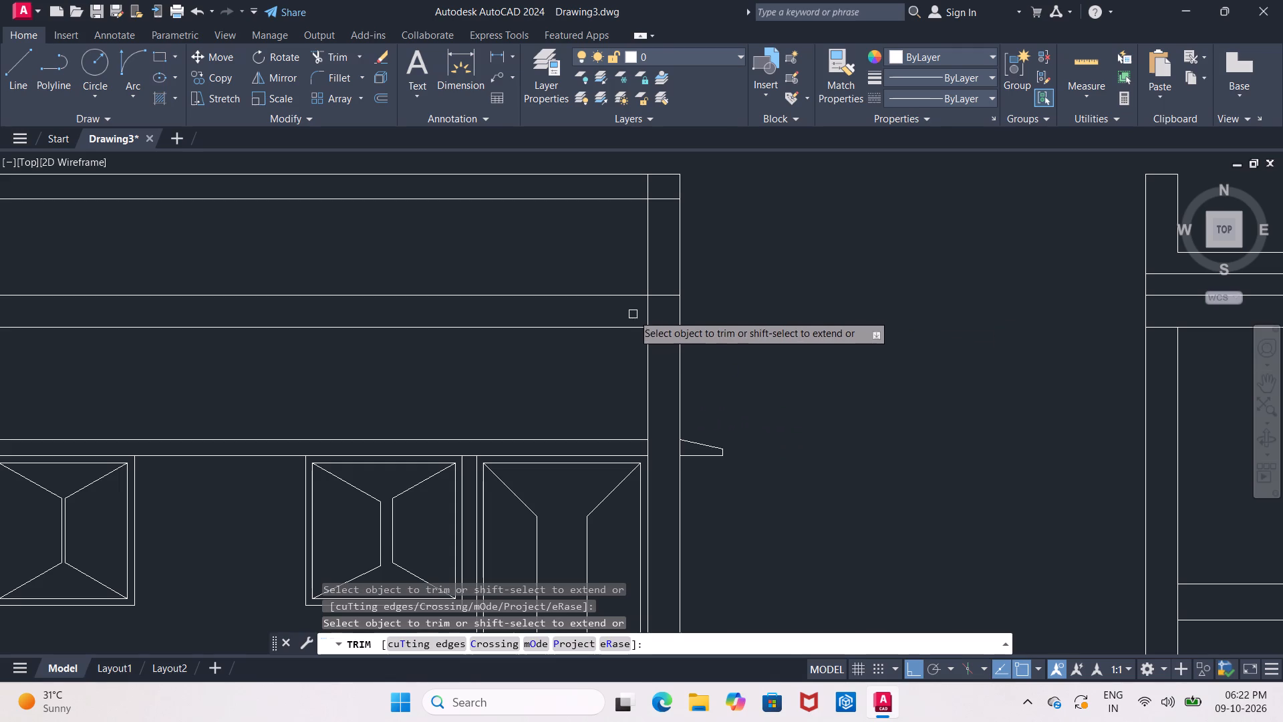
scroll(647, 283, down, 2)
middle_click(647, 283)
scroll(648, 286, up, 1)
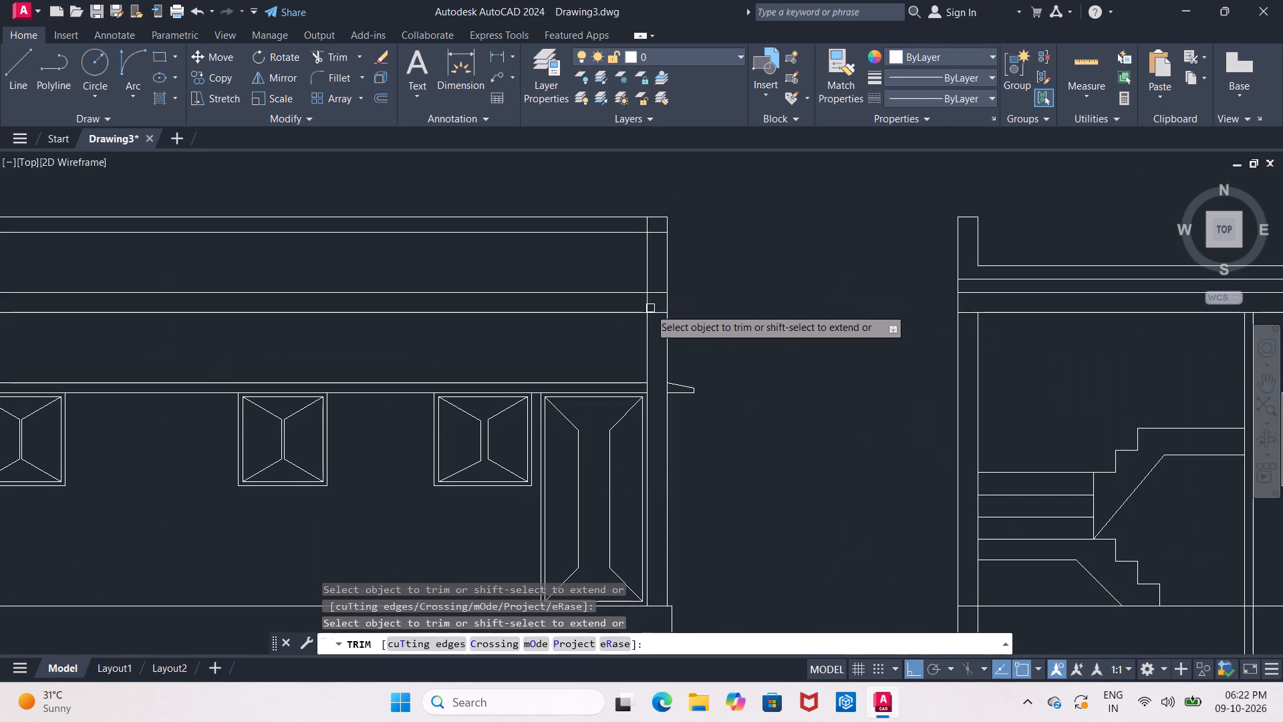
click(649, 304)
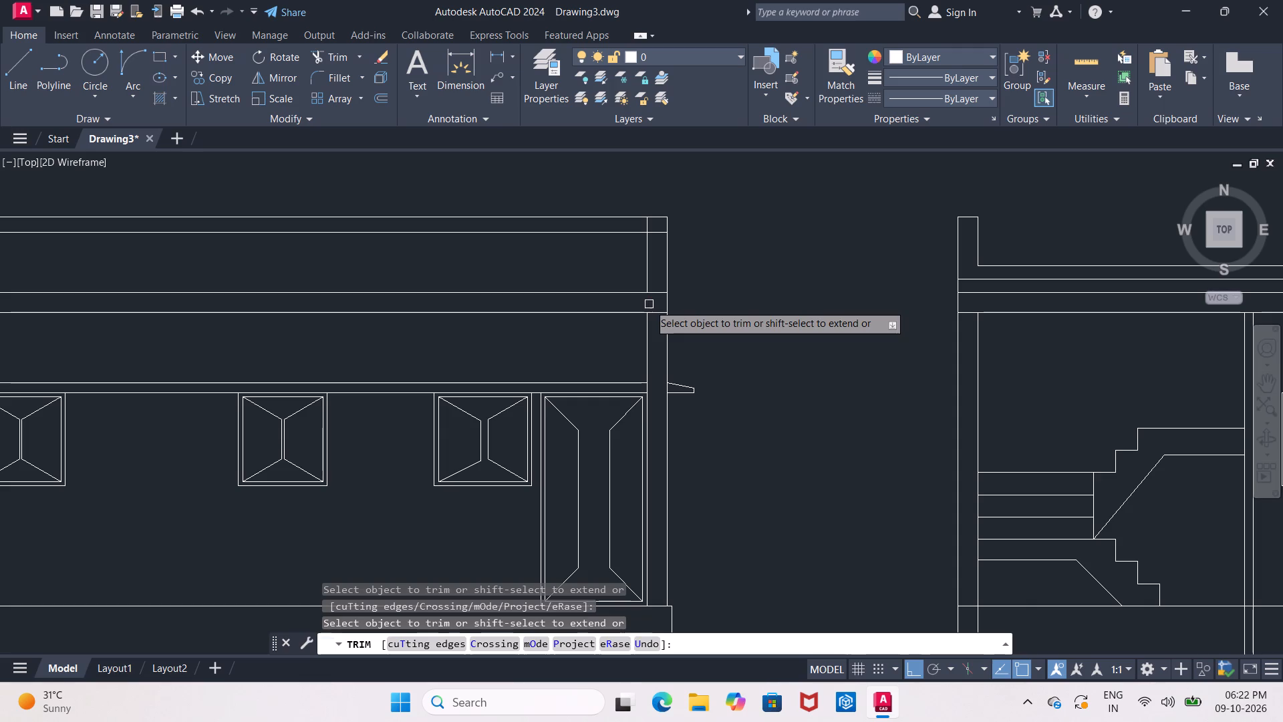
middle_drag(583, 305, 861, 289)
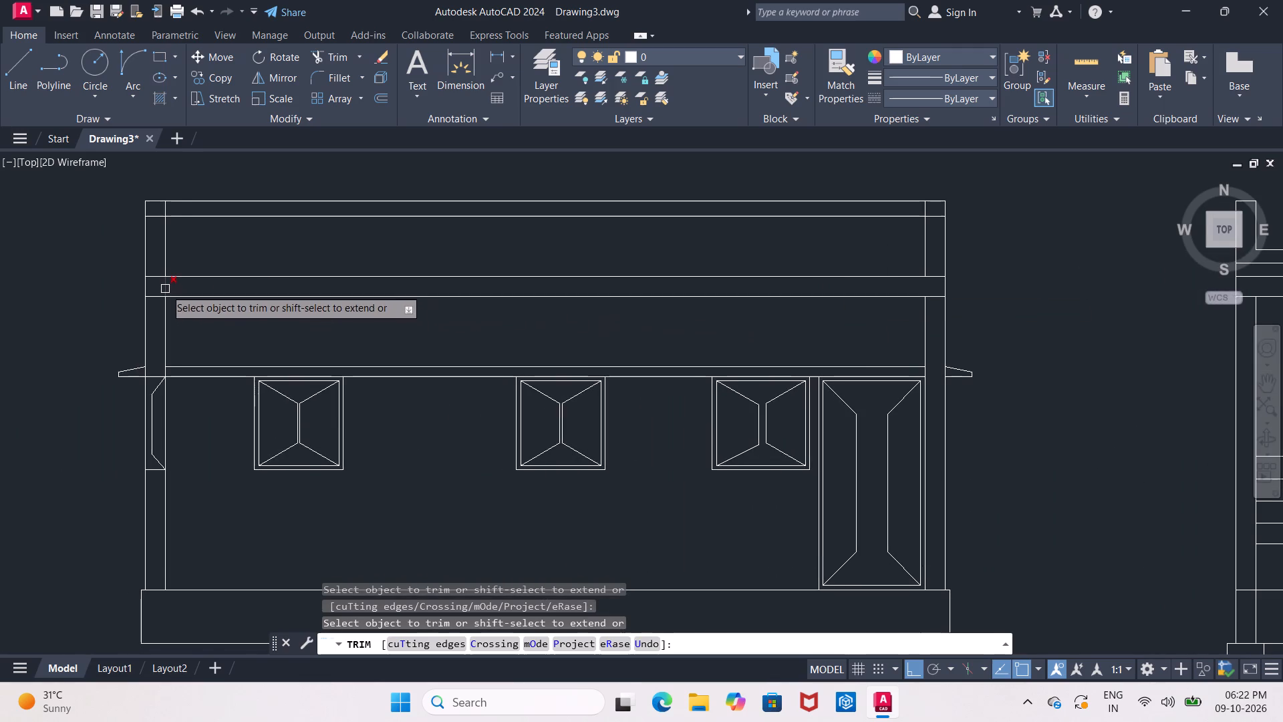
click(165, 283)
scroll(192, 312, down, 2)
middle_drag(323, 323, 283, 353)
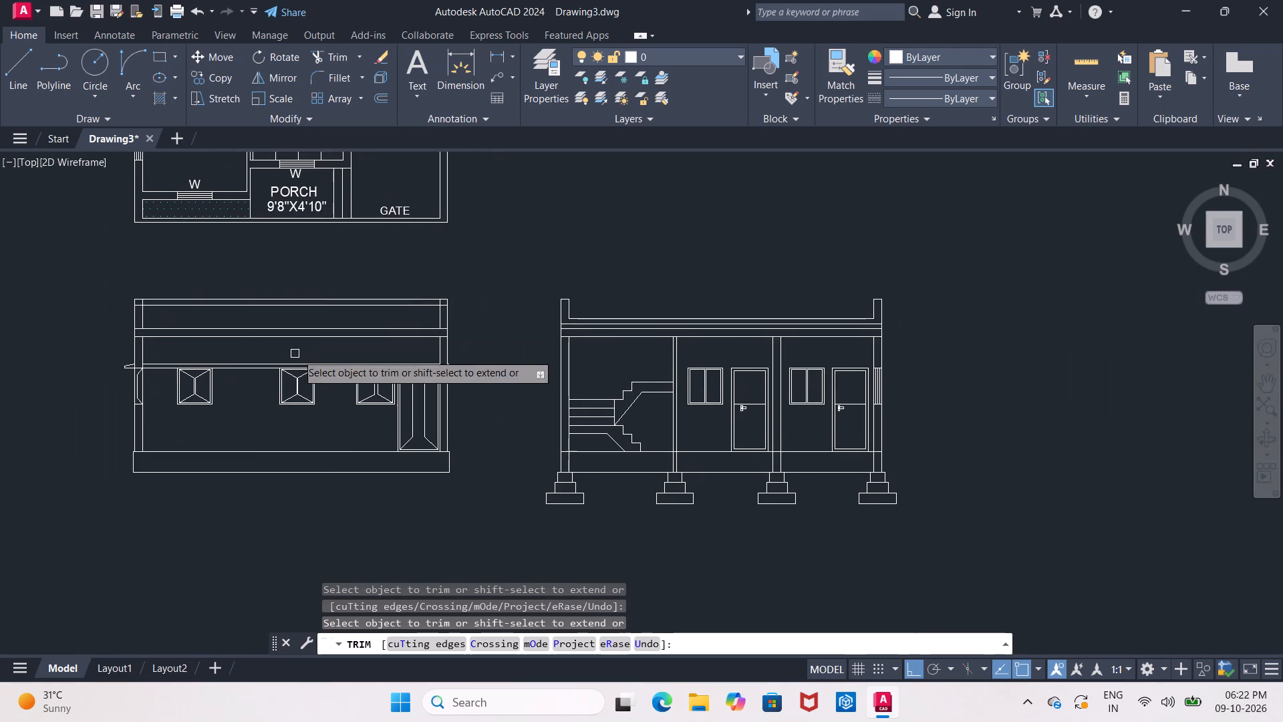
scroll(238, 351, up, 1)
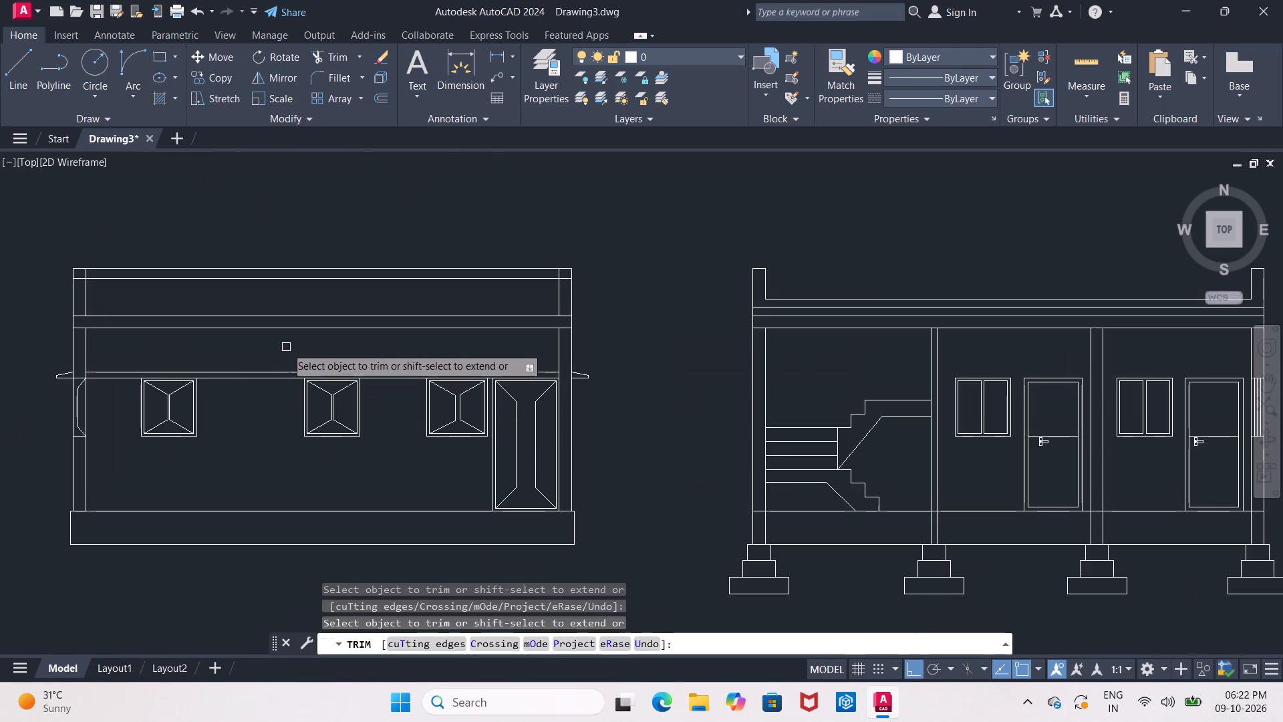
scroll(273, 354, up, 1)
scroll(293, 351, down, 1)
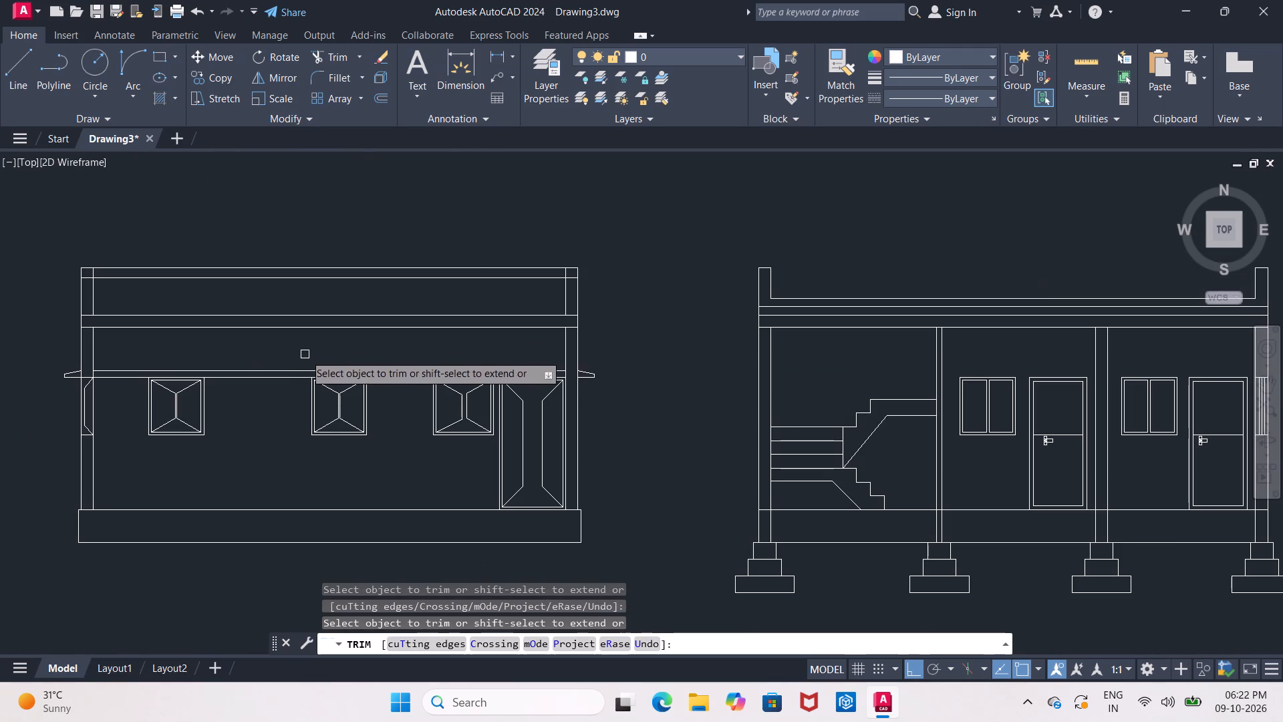
middle_drag(391, 344, 355, 363)
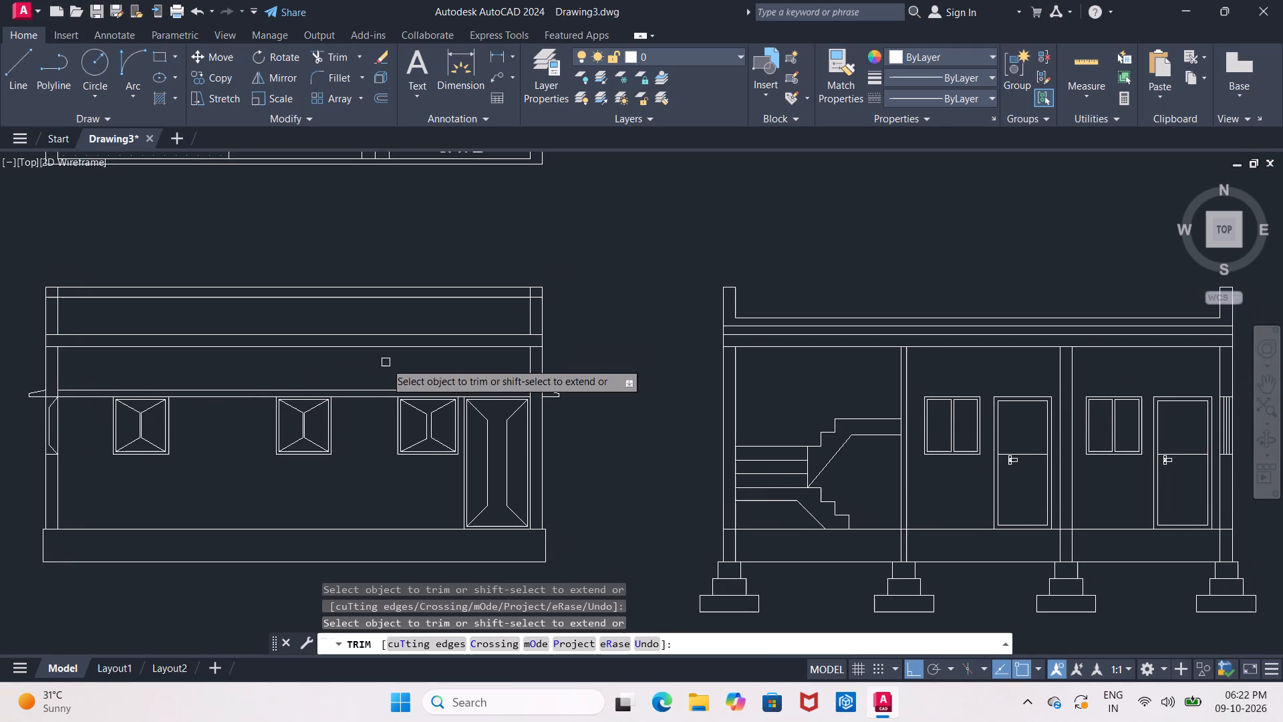
middle_drag(386, 362, 405, 402)
middle_drag(289, 362, 479, 349)
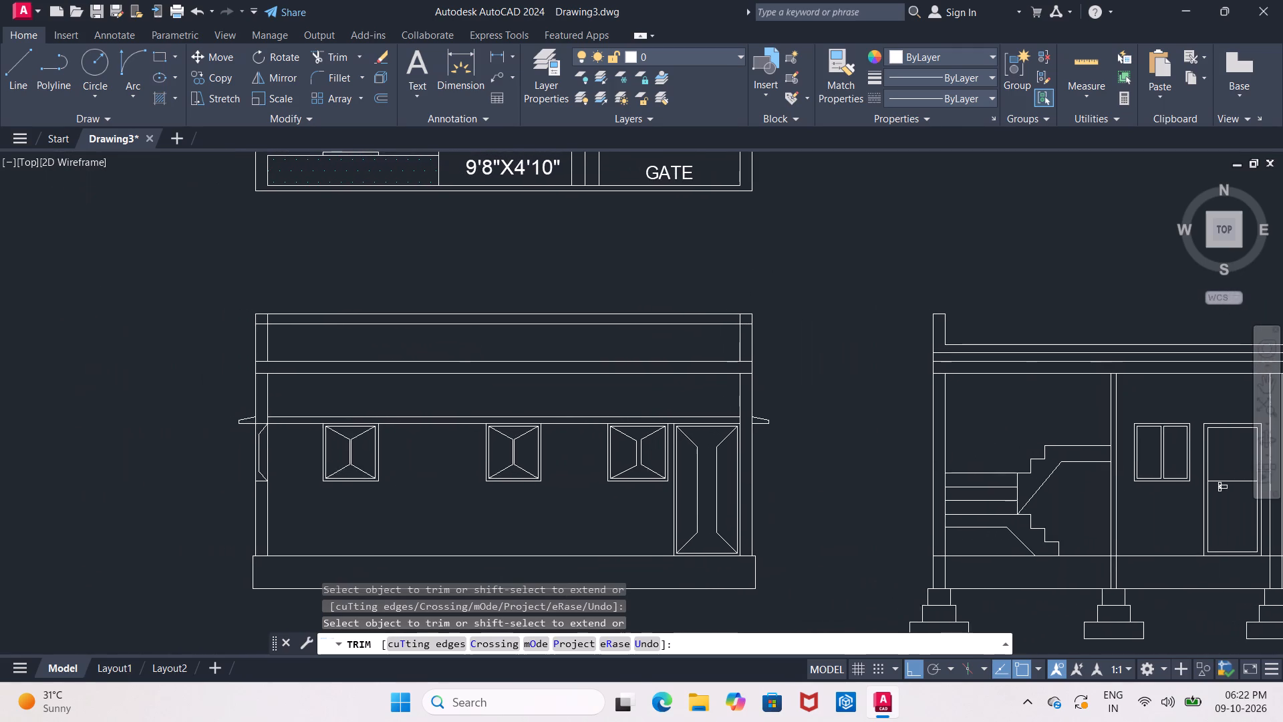
scroll(272, 348, up, 3)
middle_drag(282, 330, 300, 432)
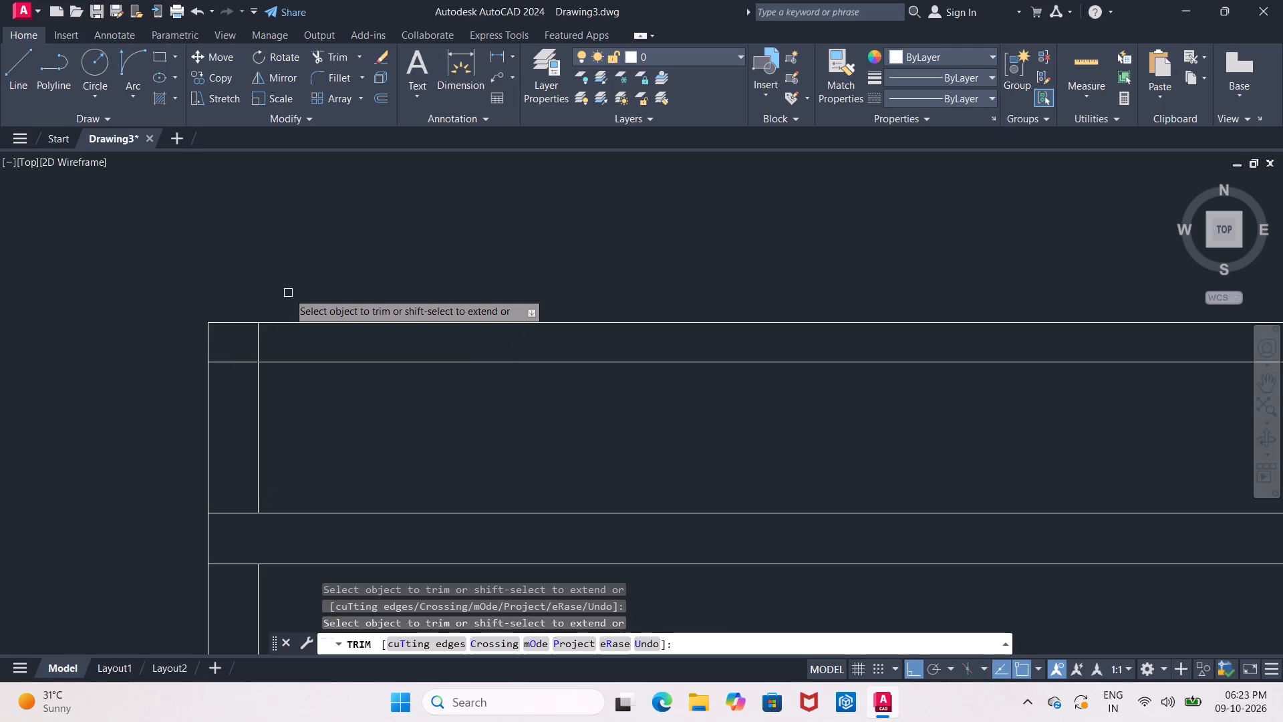
key(Escape)
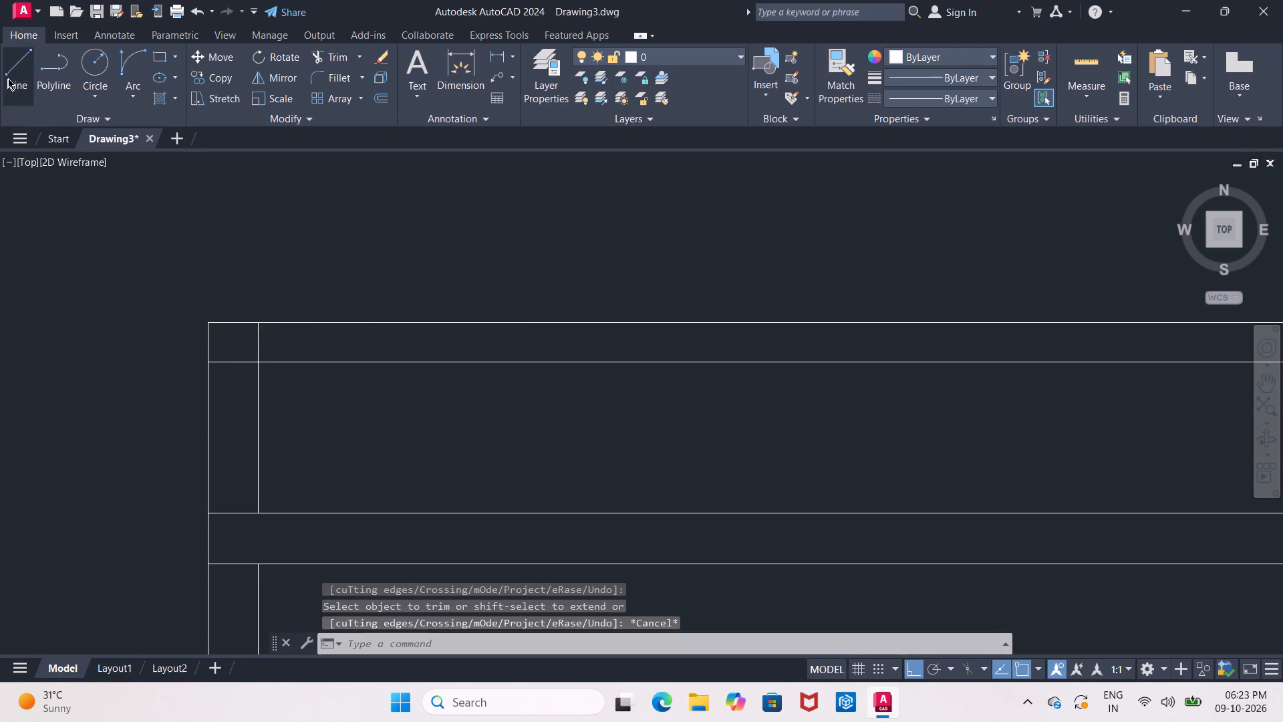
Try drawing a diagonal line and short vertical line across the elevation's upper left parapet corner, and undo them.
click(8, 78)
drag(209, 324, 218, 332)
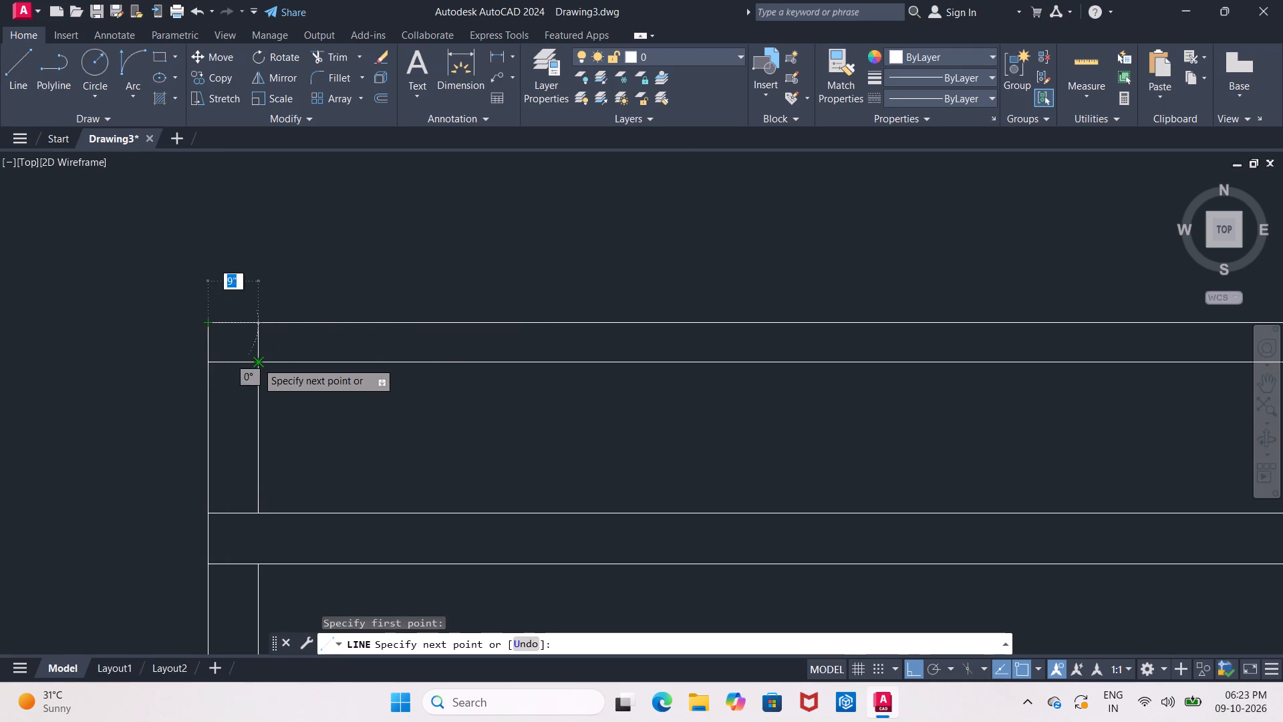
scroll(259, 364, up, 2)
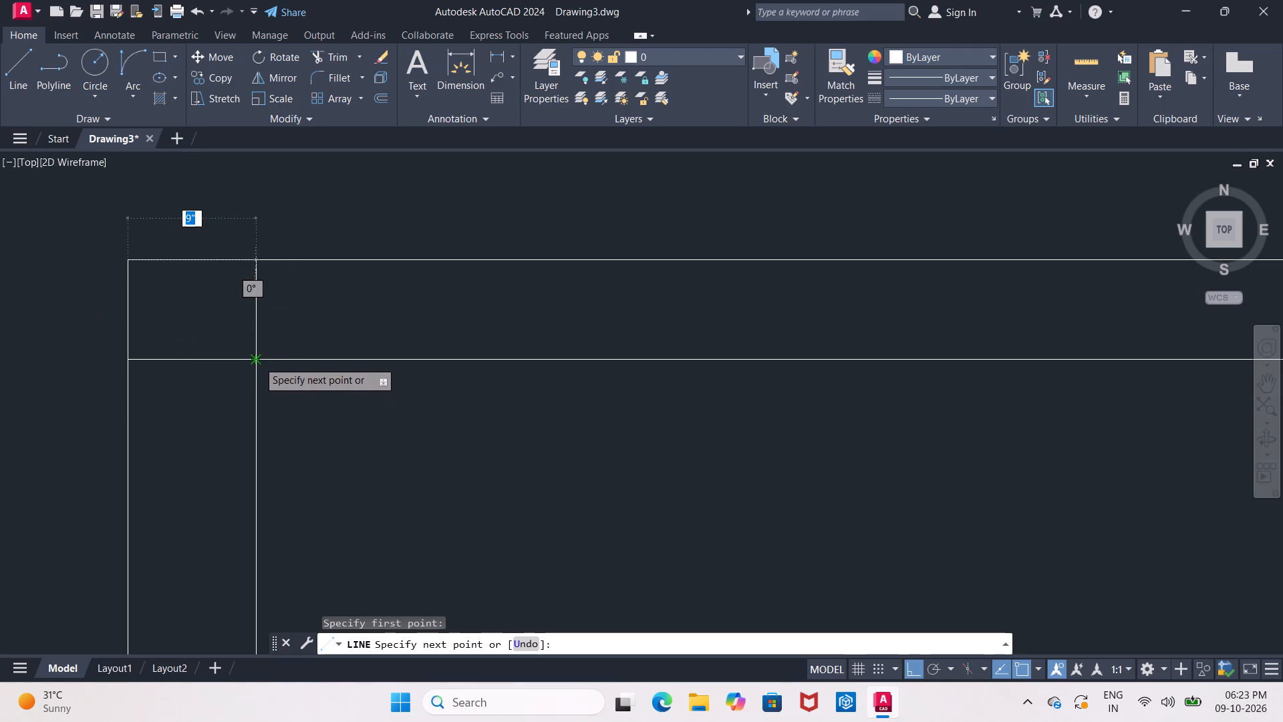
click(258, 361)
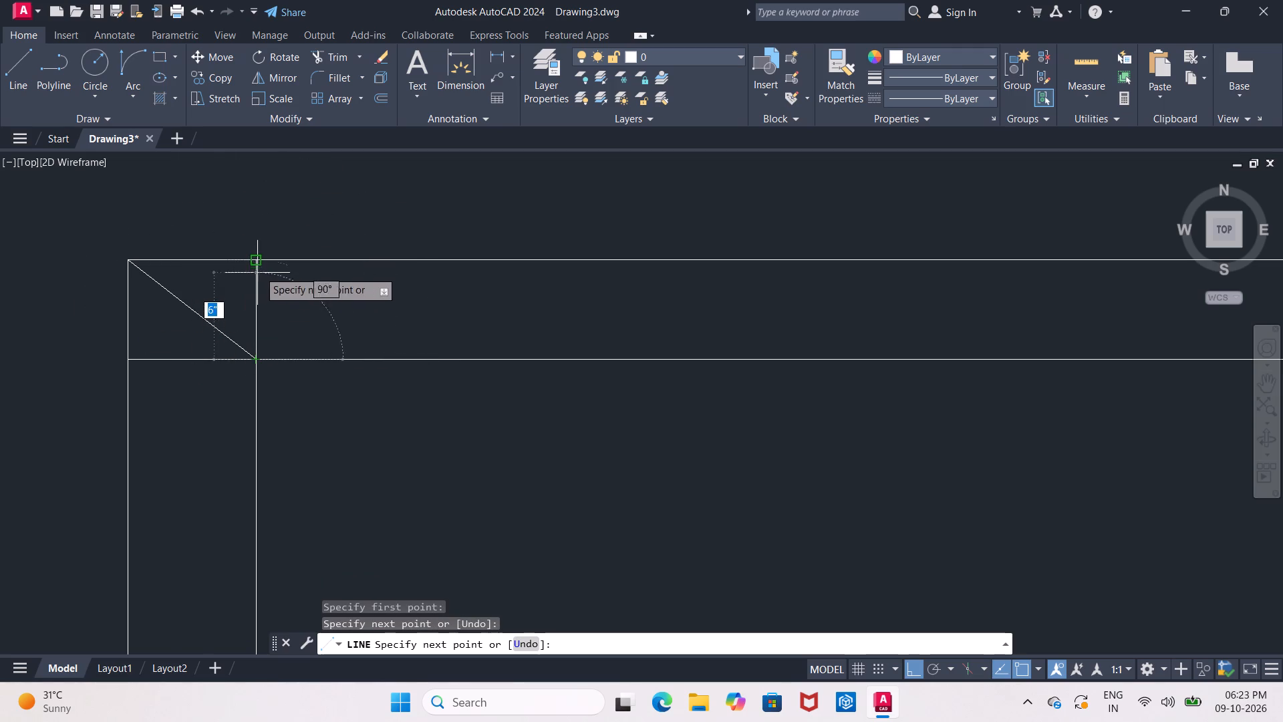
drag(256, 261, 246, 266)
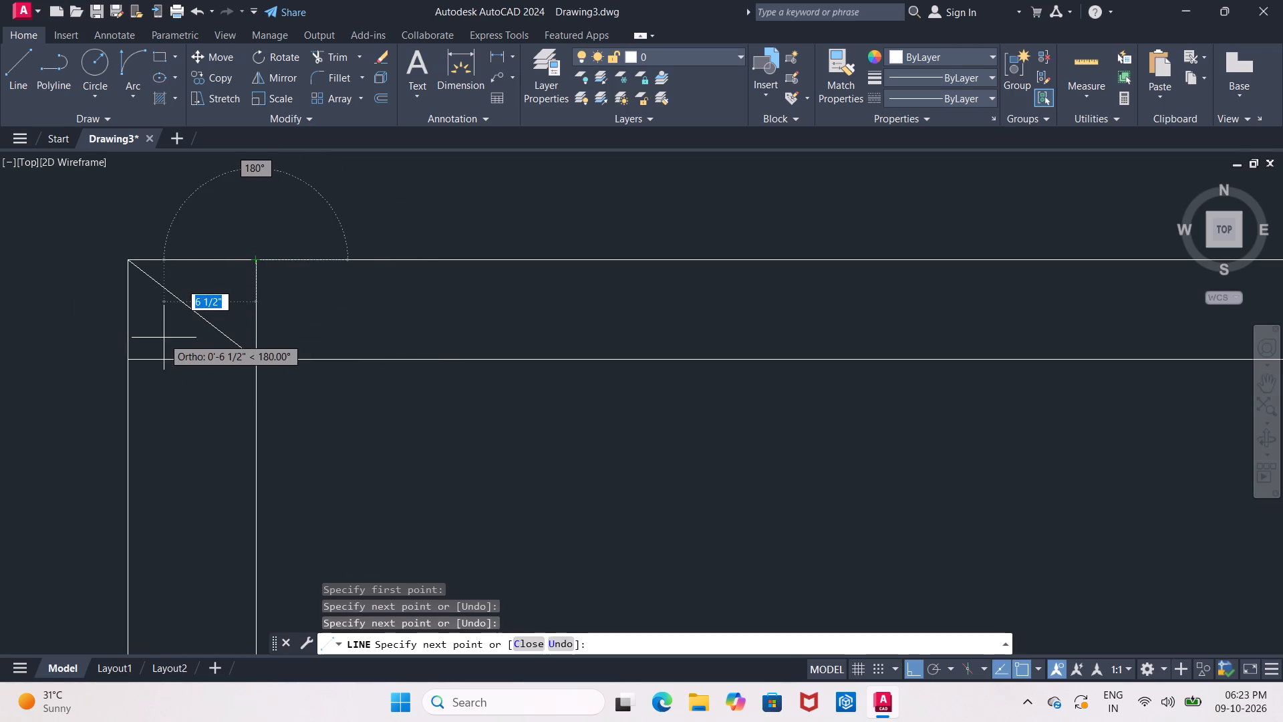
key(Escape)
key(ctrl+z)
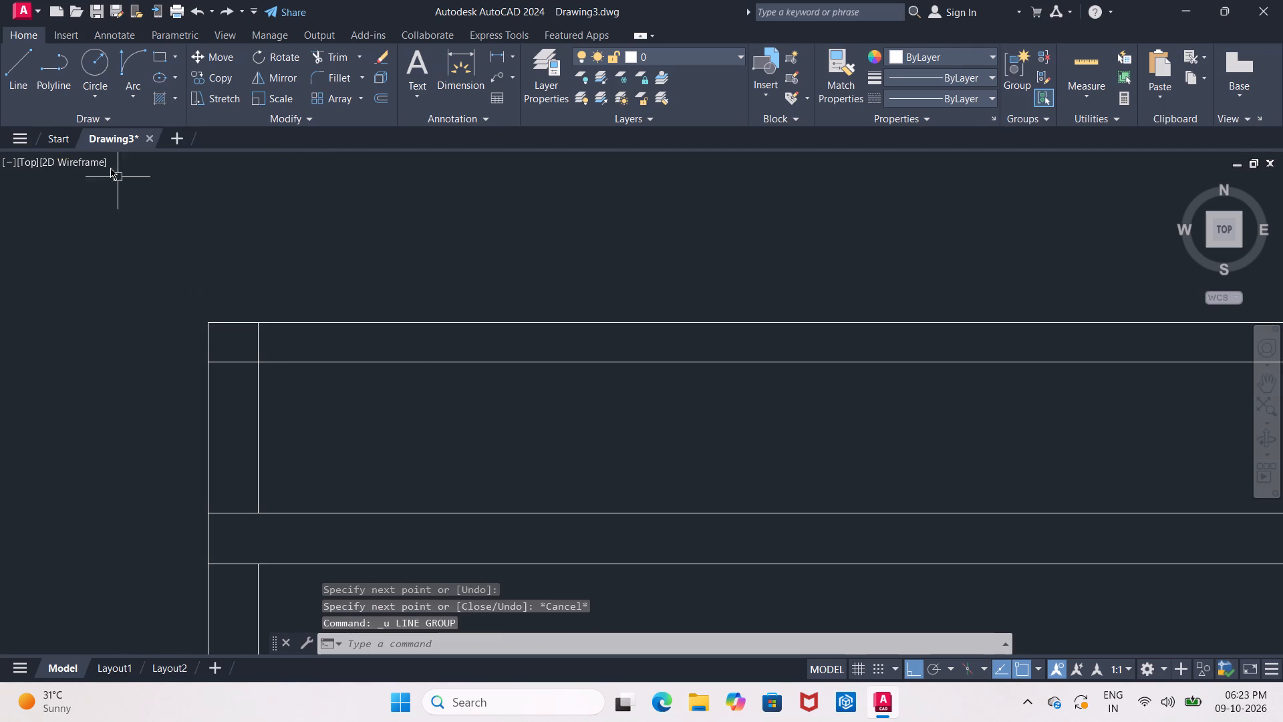
Add a vertical linear dimension beside the section's left outer wall, from the slab underside down to the floor line.
scroll(331, 236, down, 4)
middle_drag(778, 341, 581, 311)
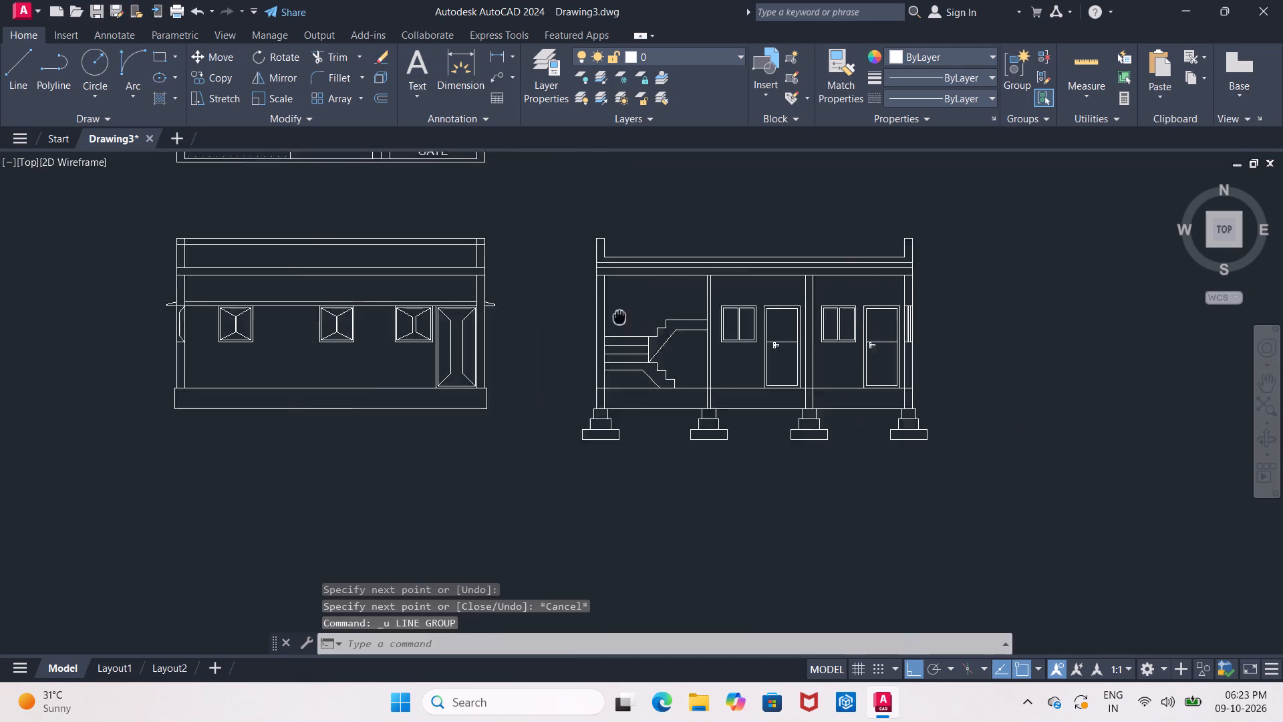
middle_drag(581, 311, 560, 322)
scroll(570, 308, up, 2)
middle_drag(567, 302, 554, 361)
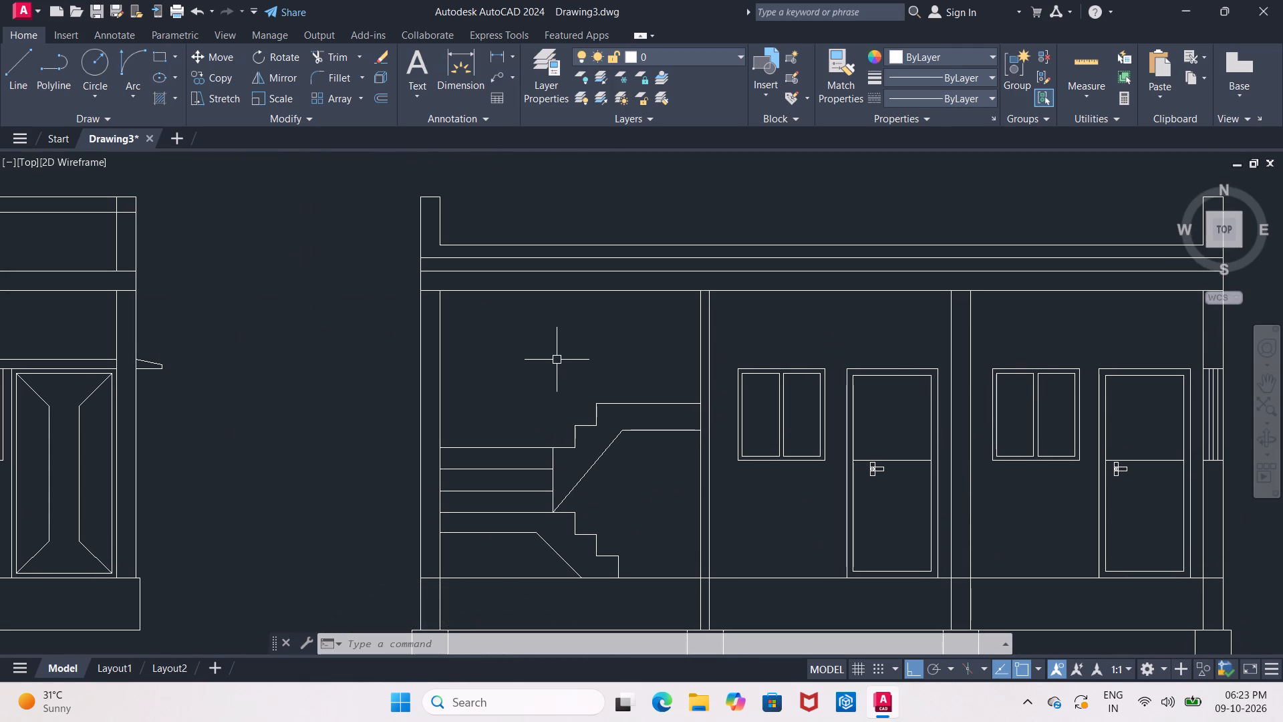
middle_drag(557, 360, 443, 409)
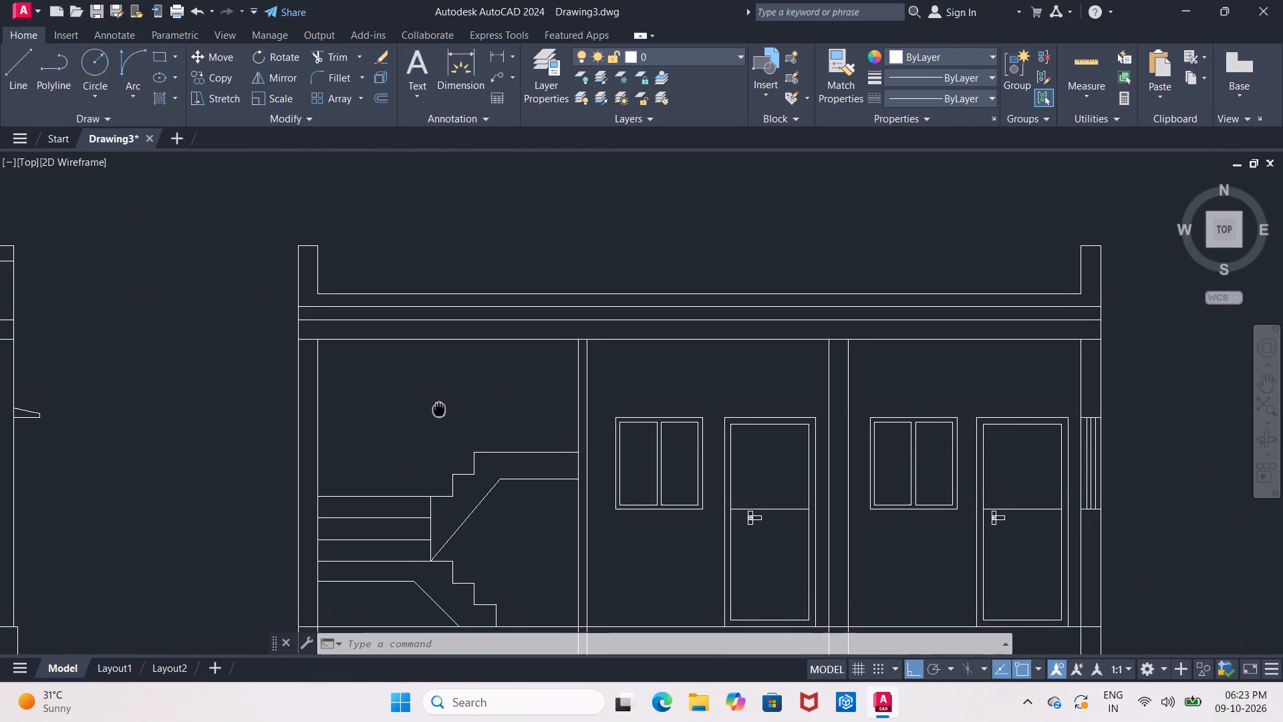
middle_drag(443, 409, 644, 342)
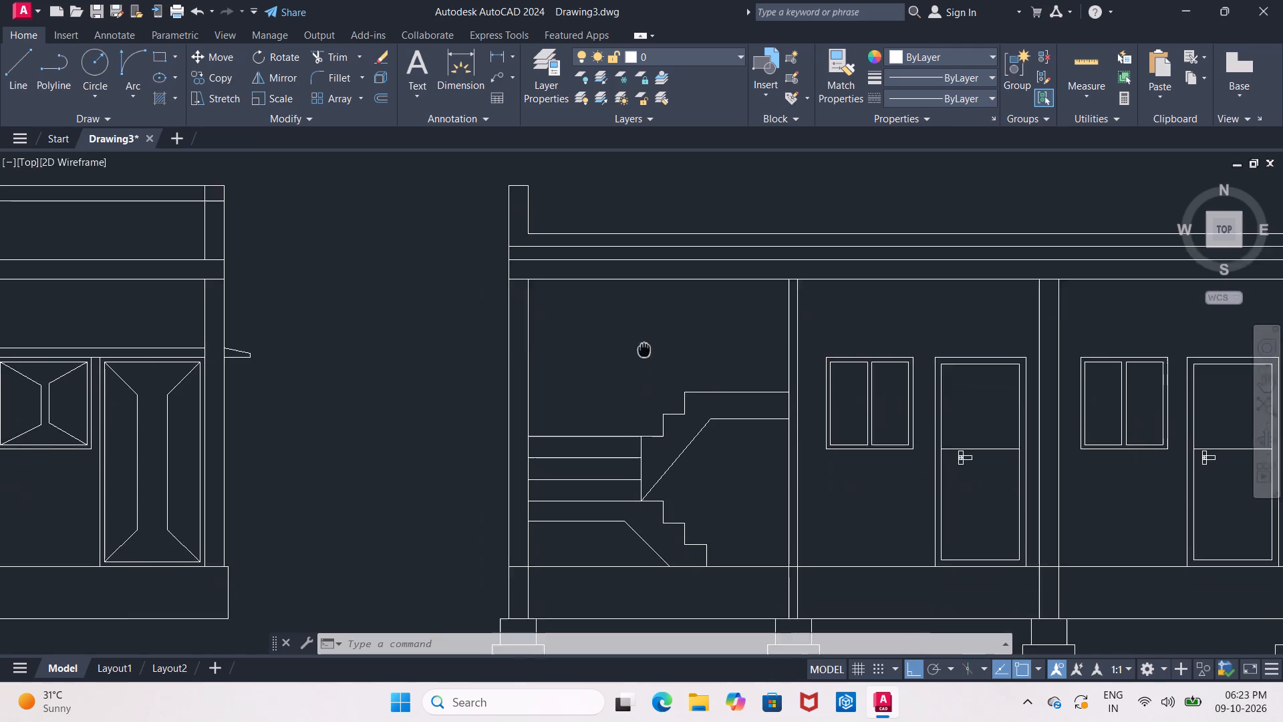
middle_drag(644, 342, 641, 324)
click(498, 57)
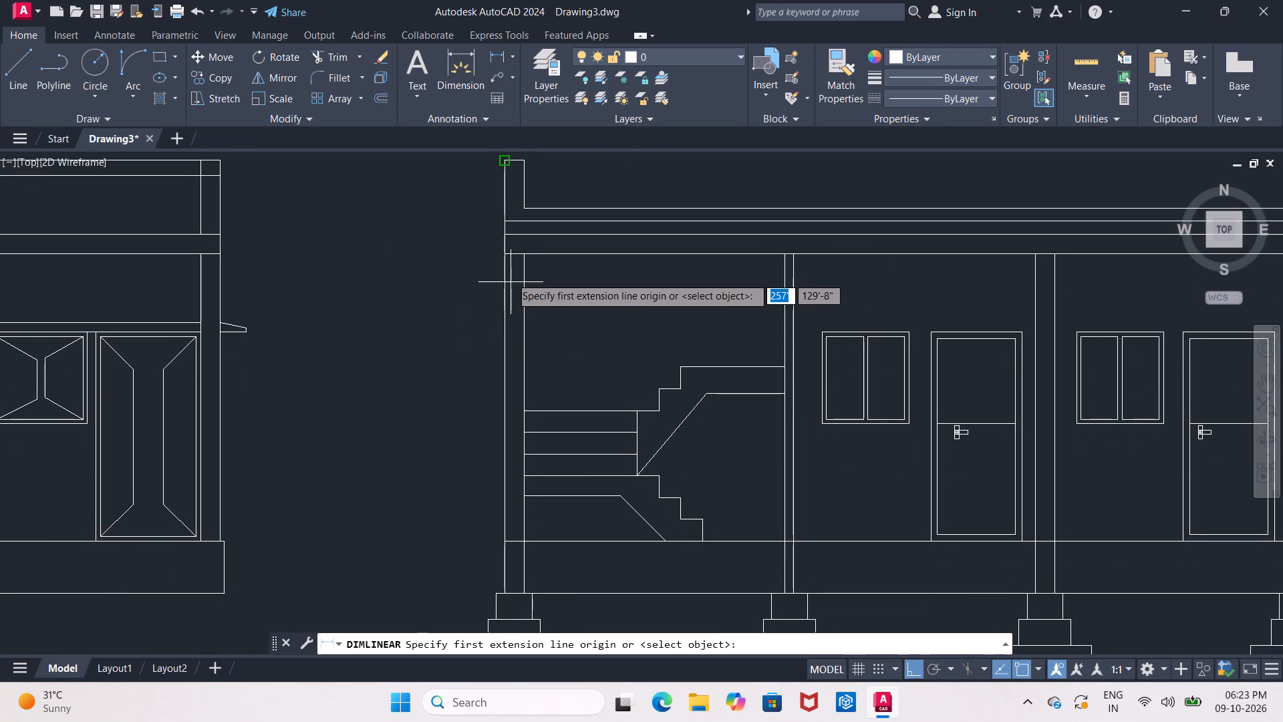
click(504, 254)
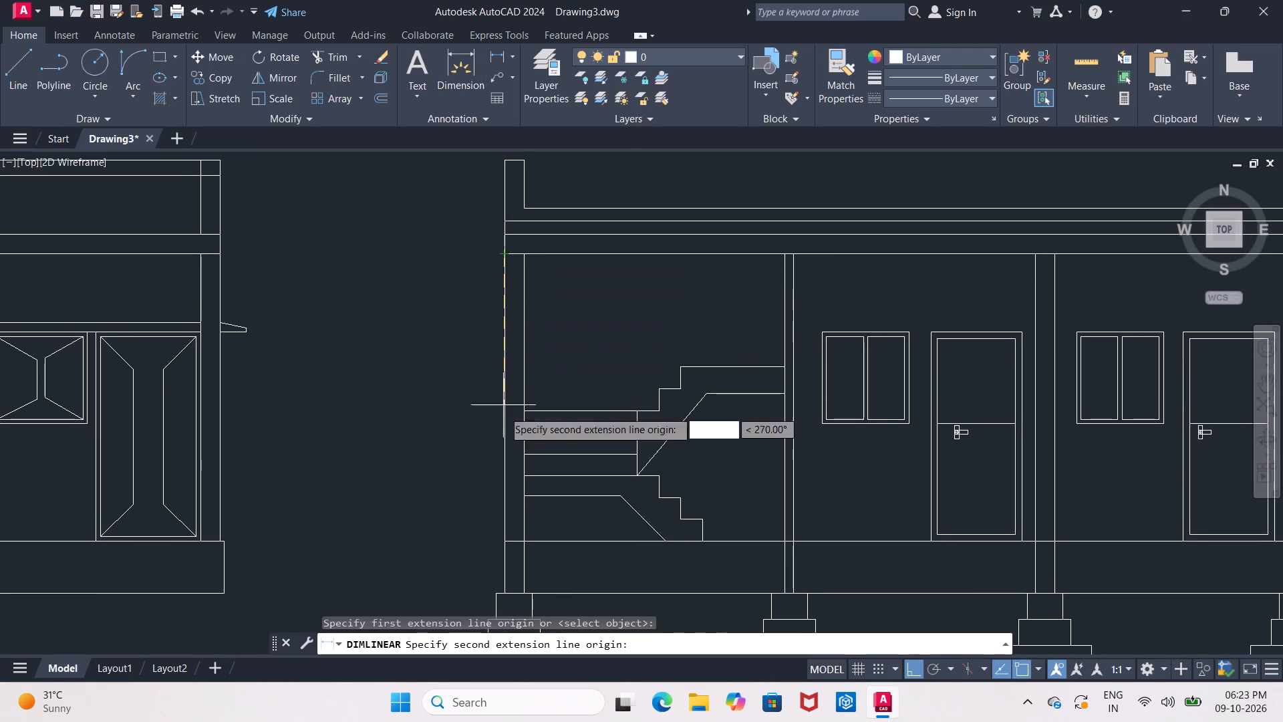
click(503, 541)
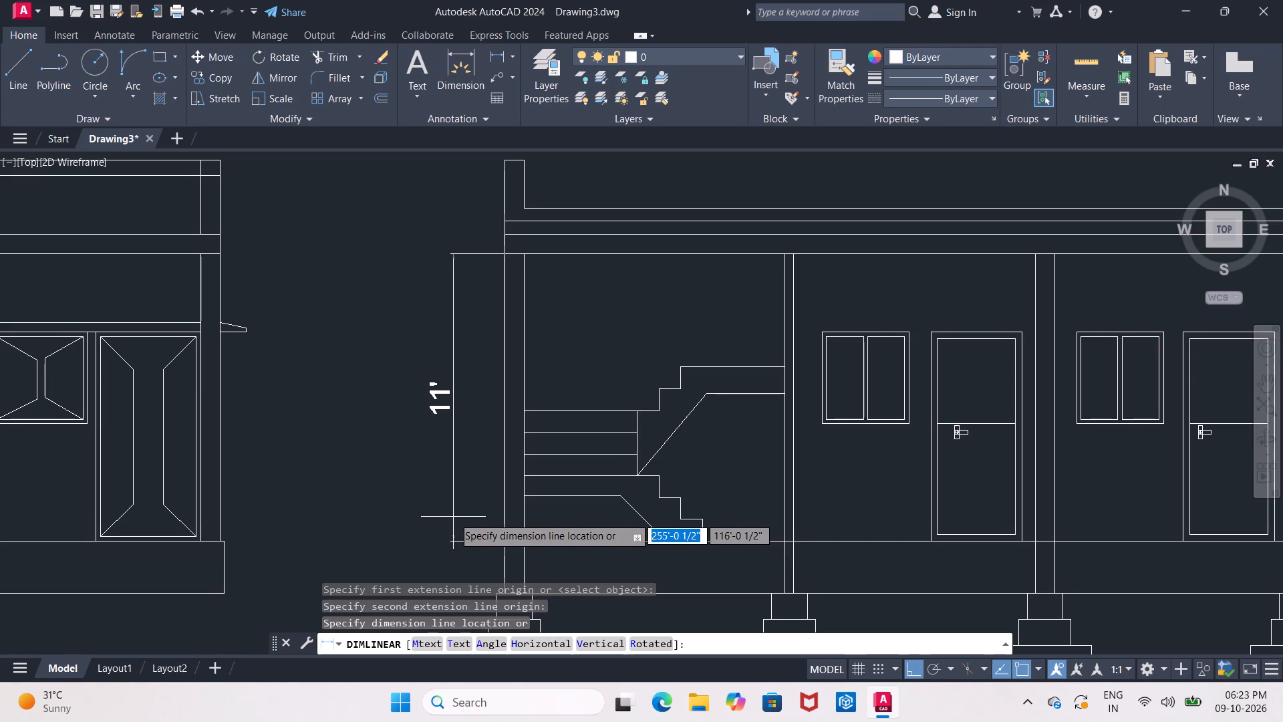
click(453, 517)
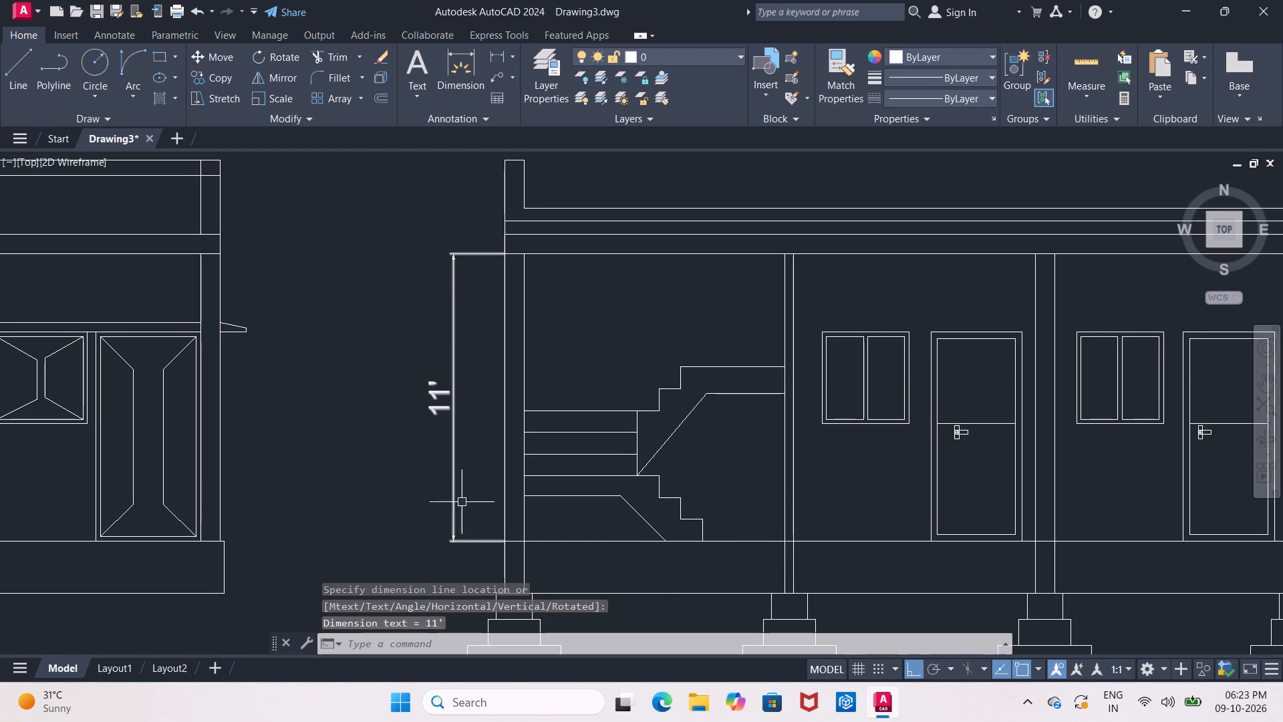